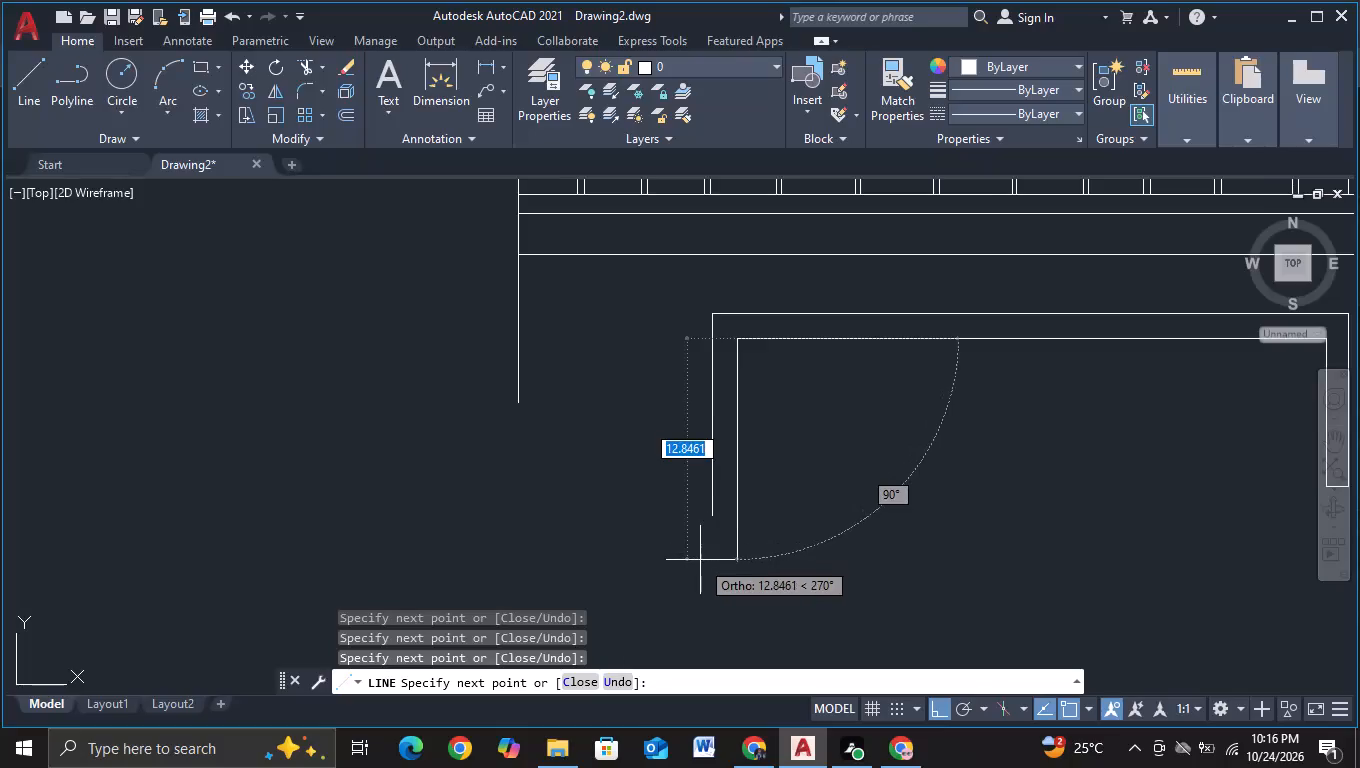
Finish the left side of the frame's inner outline about 12.8 units long, running past the outer outline's end.
{"action": "left_click", "coordinate": [700, 560]}
{"action": "key", "text": "Escape"}
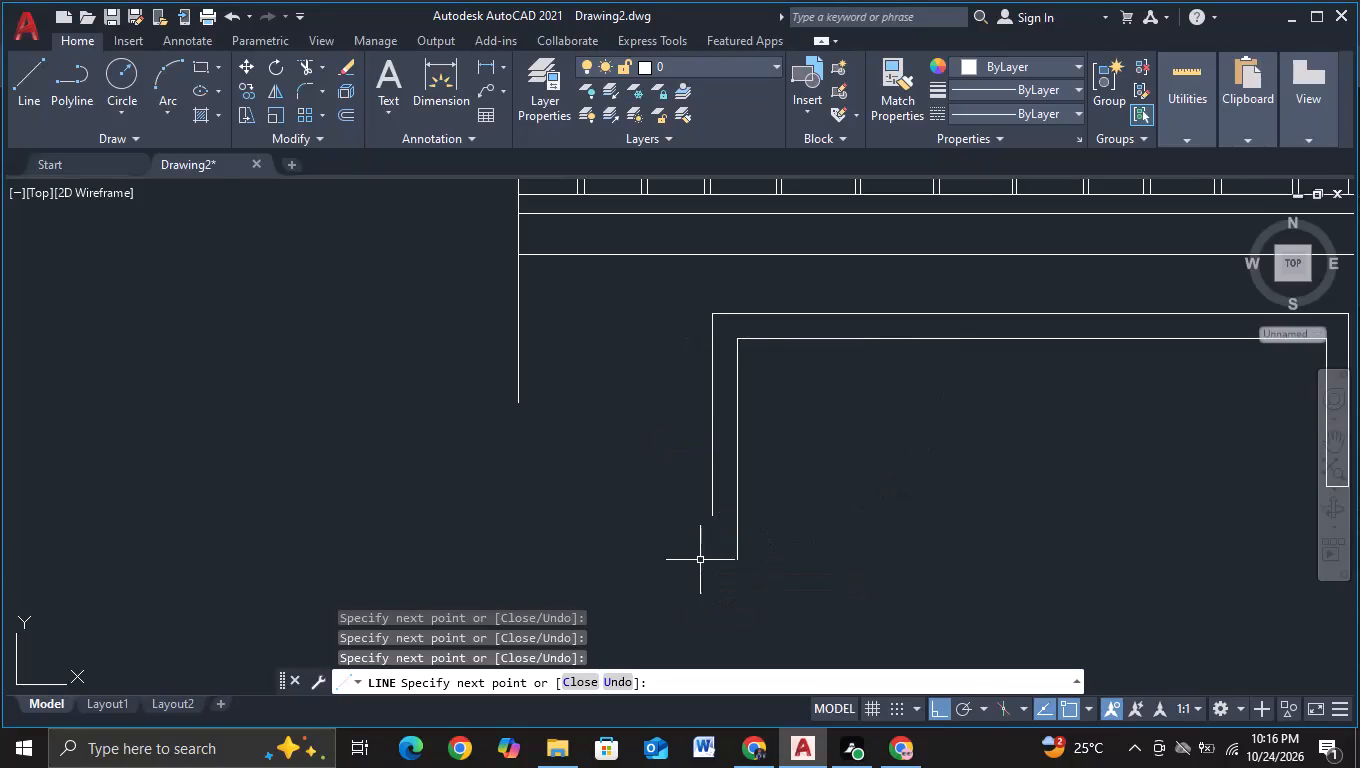
Extend the left wing's outer vertical edge down about 9.1 units, level with the lower end of the frame's inner left side.
{"action": "middle_click_drag", "start_coordinate": [887, 508], "coordinate": [499, 535]}
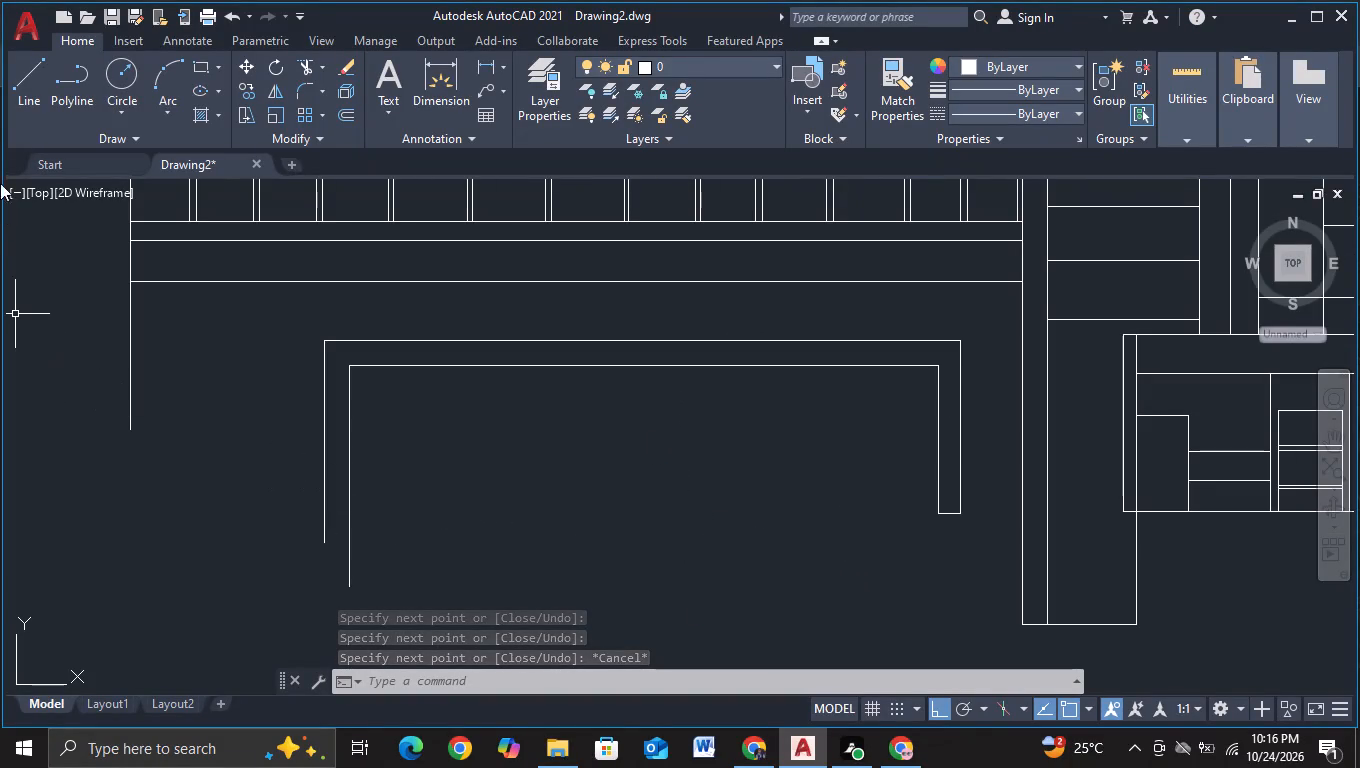
{"action": "left_click", "coordinate": [34, 94]}
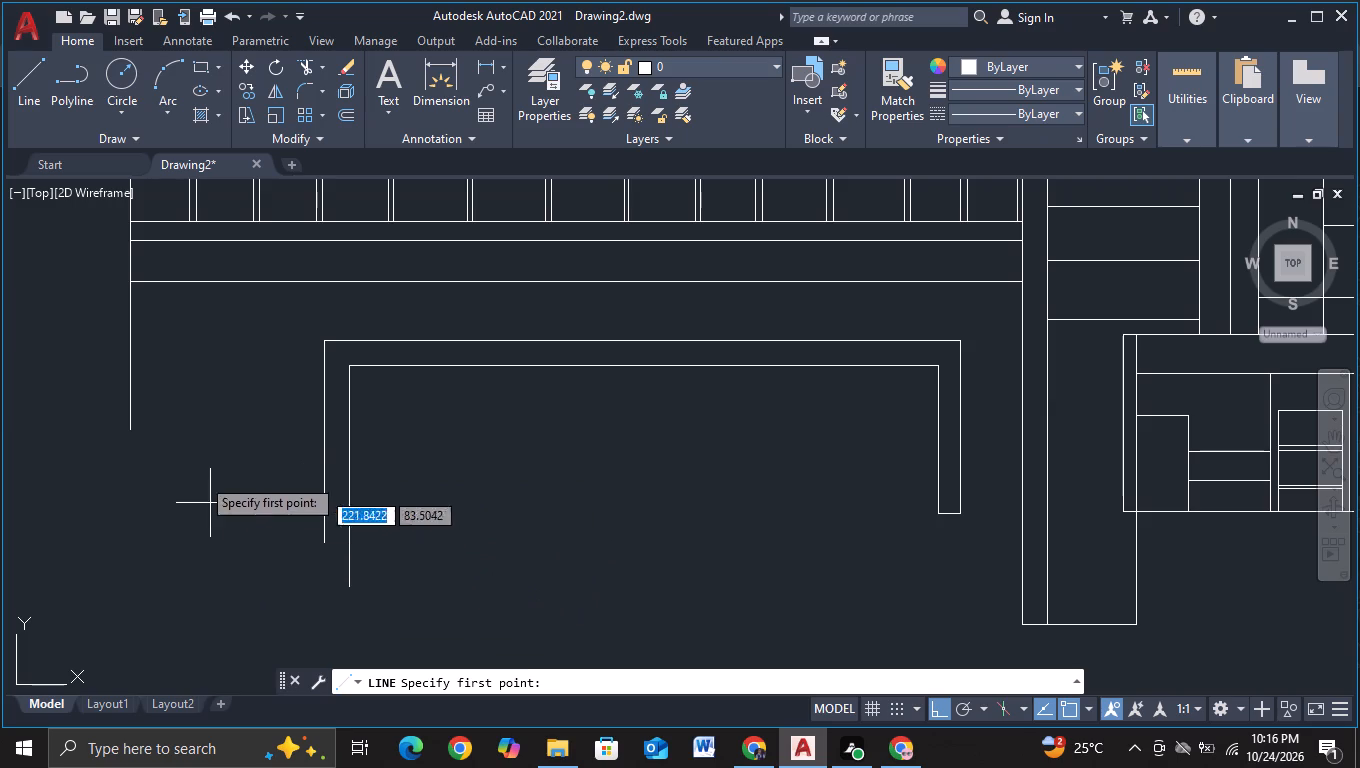
{"action": "left_click", "coordinate": [127, 434]}
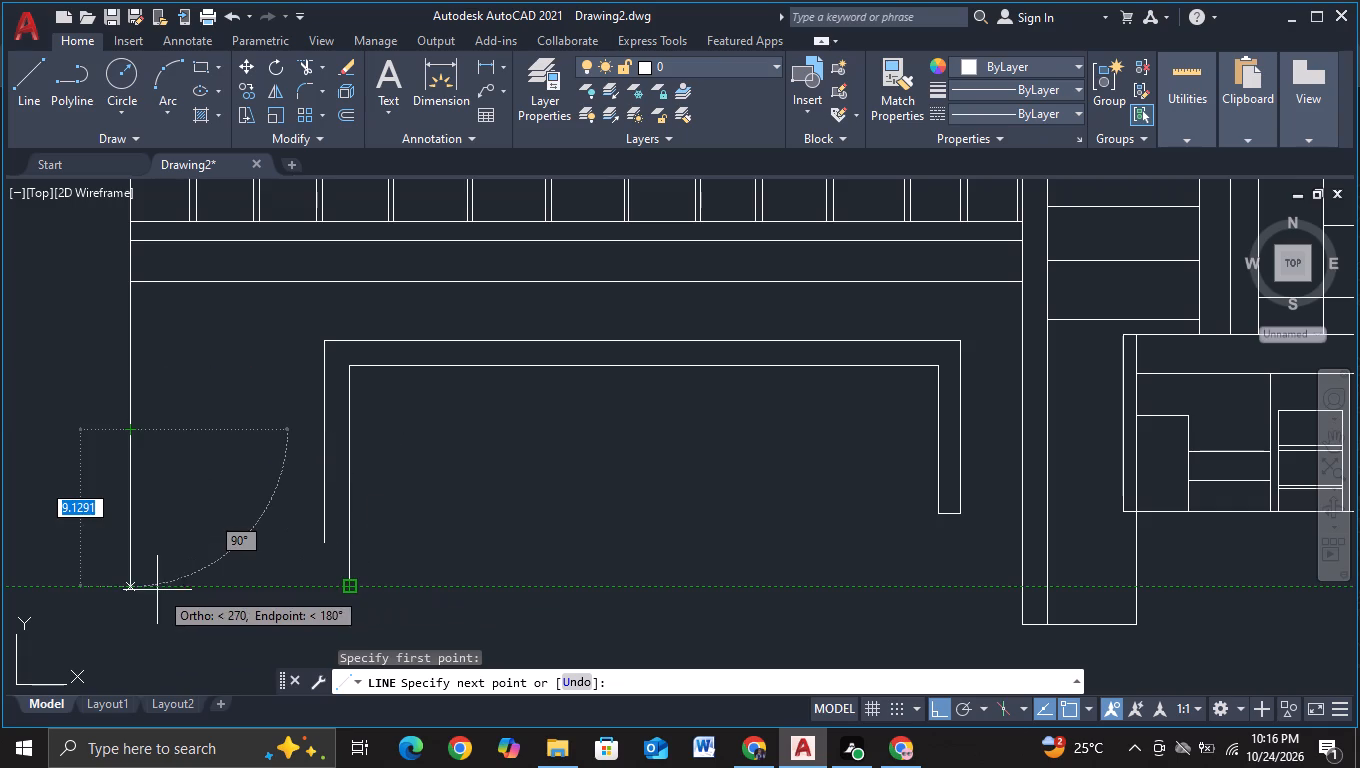
{"action": "left_click", "coordinate": [130, 587]}
{"action": "key", "text": "Escape"}
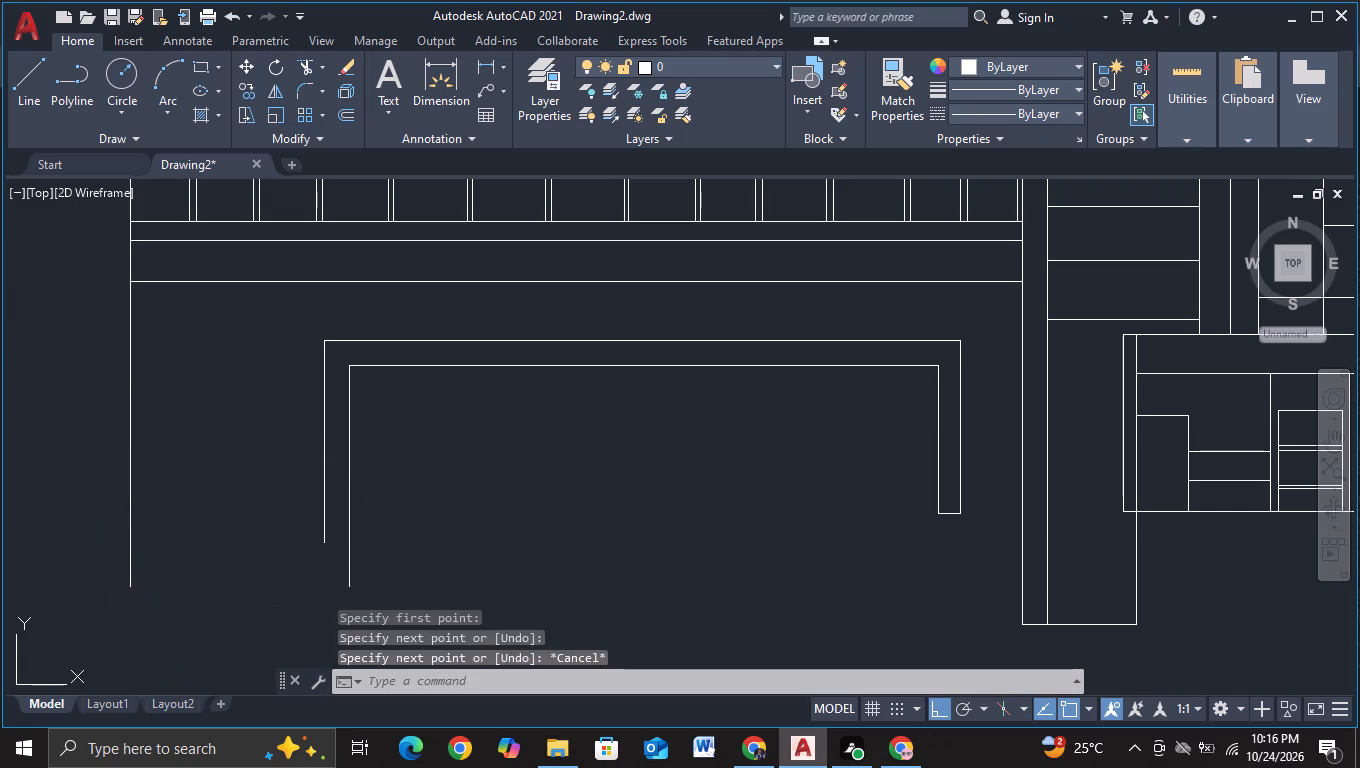
Extend the frame's outer left side down to the inner side's end level and draw its bottom line rightward to about mid-frame.
{"action": "left_click", "coordinate": [27, 96]}
{"action": "middle_click_drag", "start_coordinate": [382, 499], "coordinate": [375, 390]}
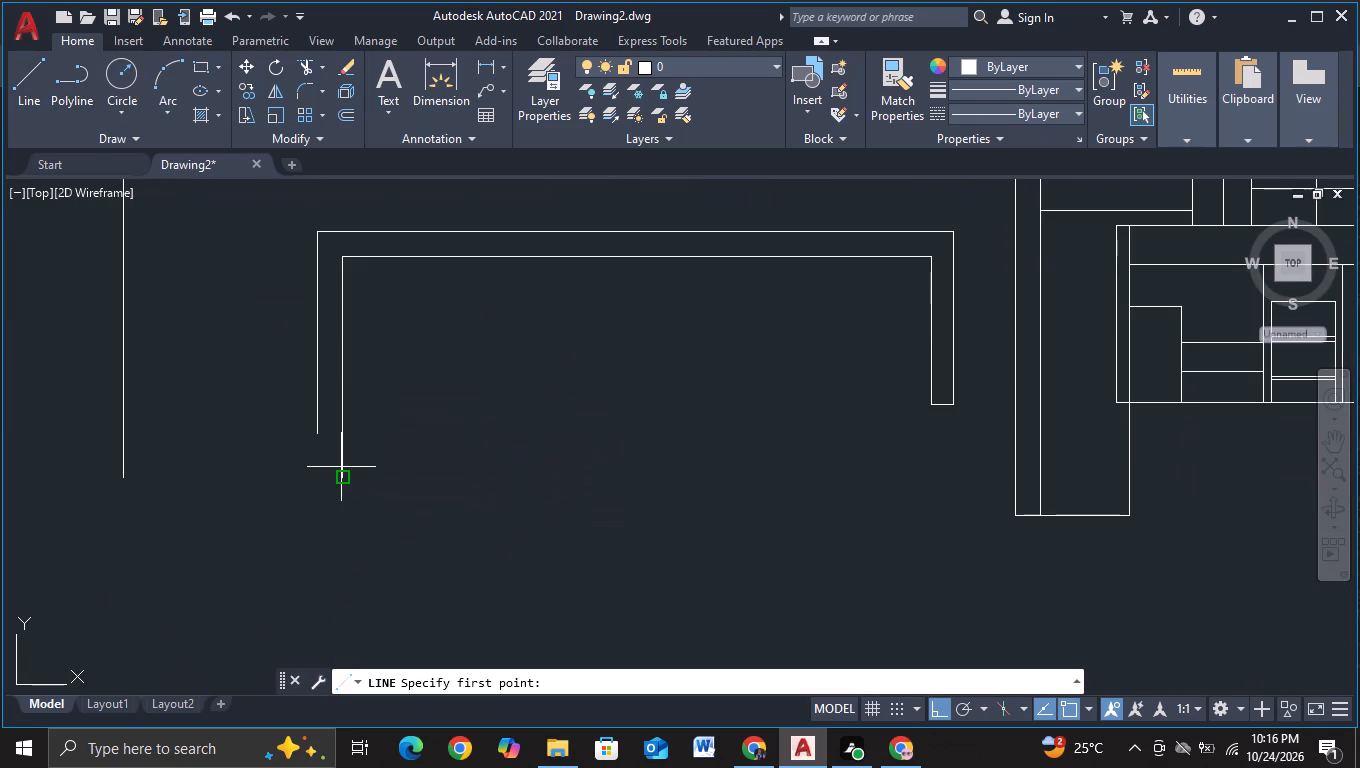
{"action": "key", "text": "Escape"}
{"action": "left_click", "coordinate": [25, 91]}
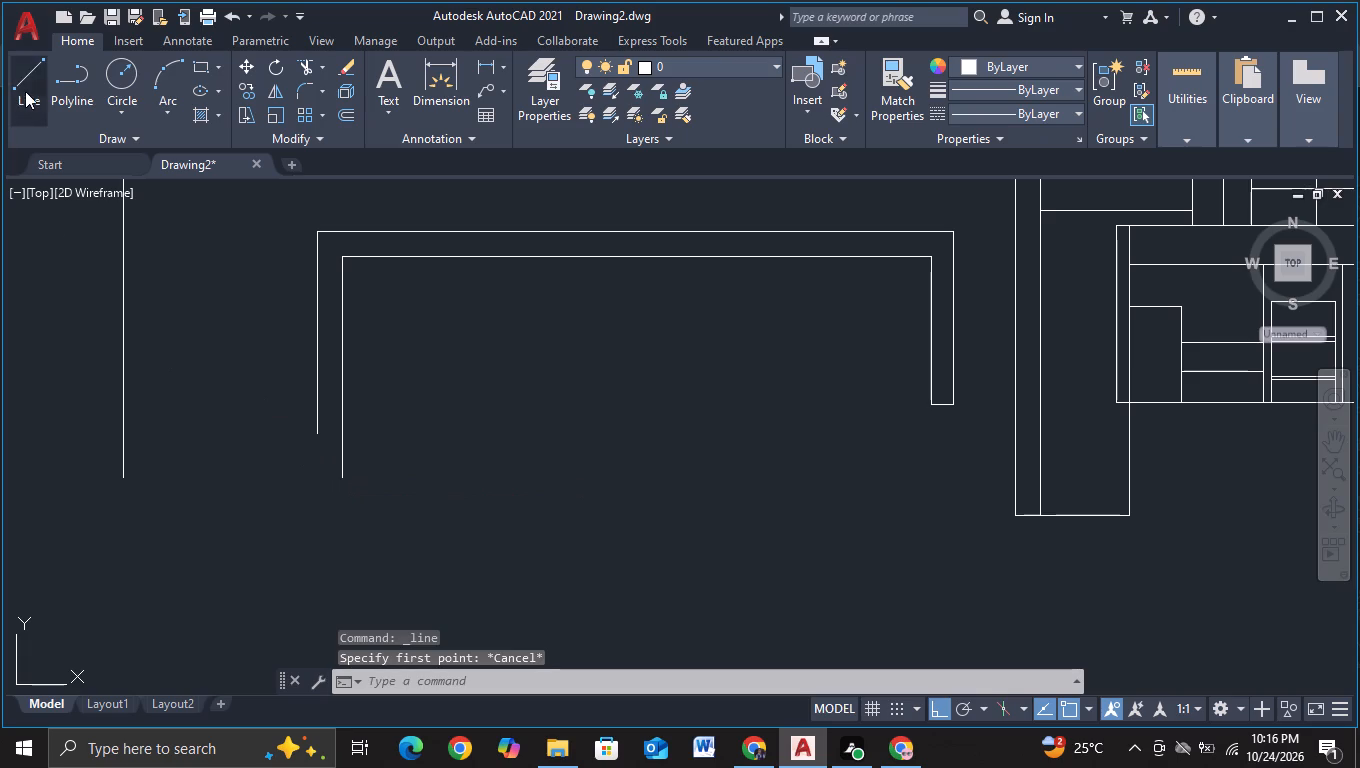
{"action": "left_click", "coordinate": [319, 429]}
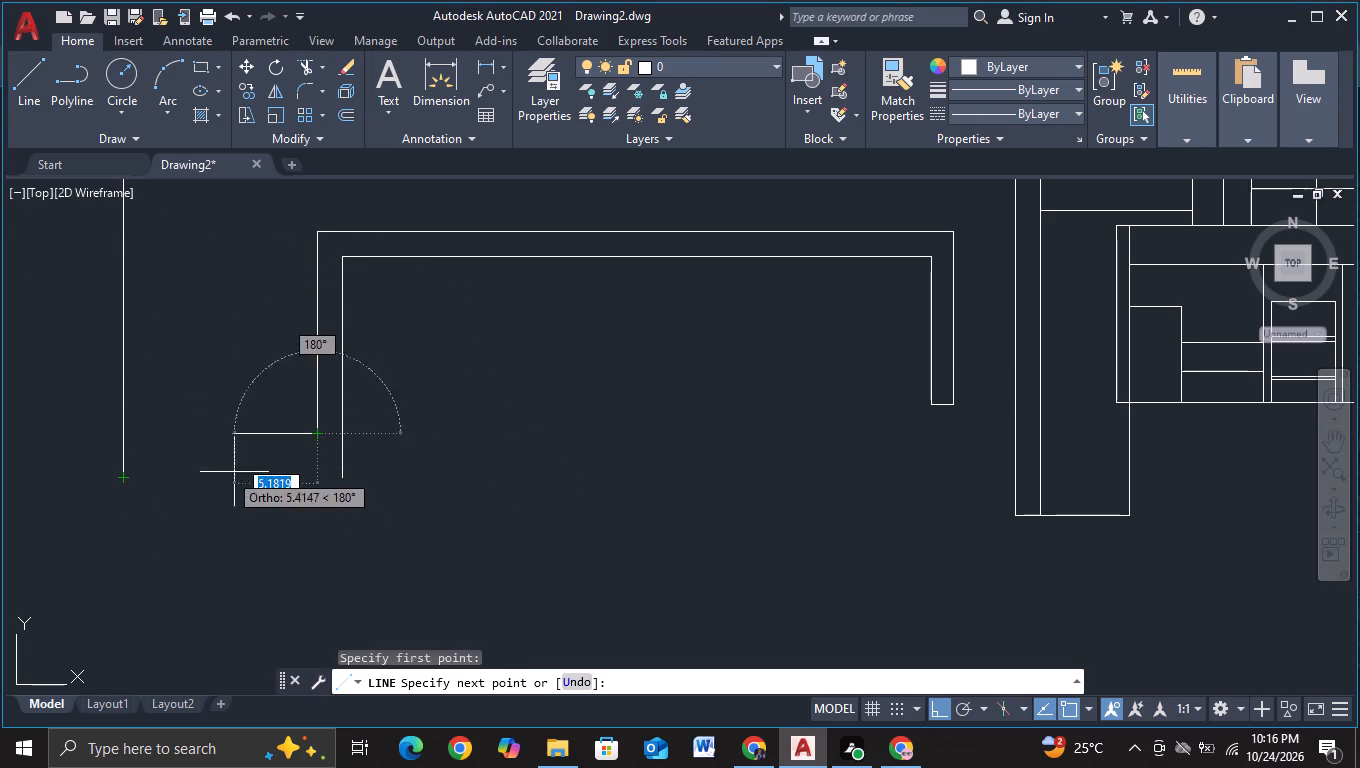
{"action": "left_click", "coordinate": [319, 479]}
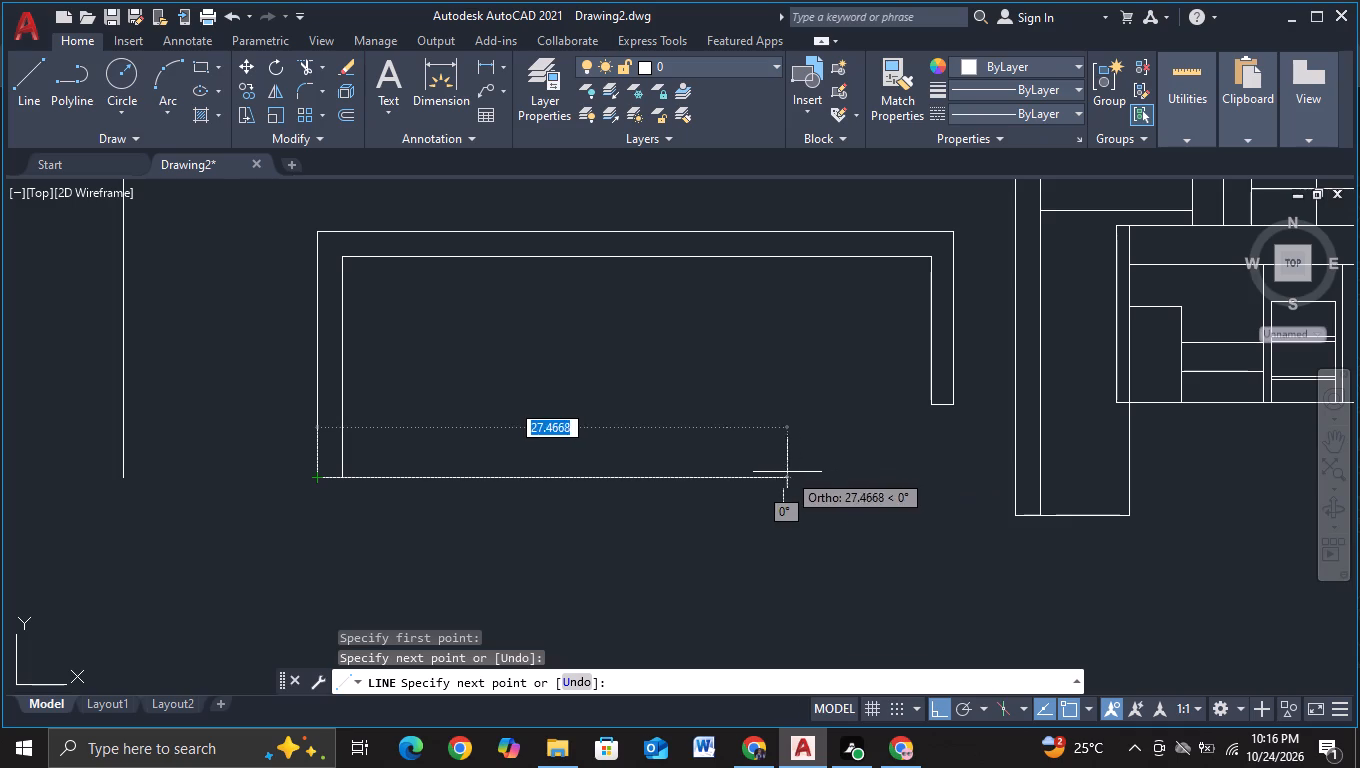
{"action": "left_click", "coordinate": [644, 467]}
{"action": "key", "text": "Escape"}
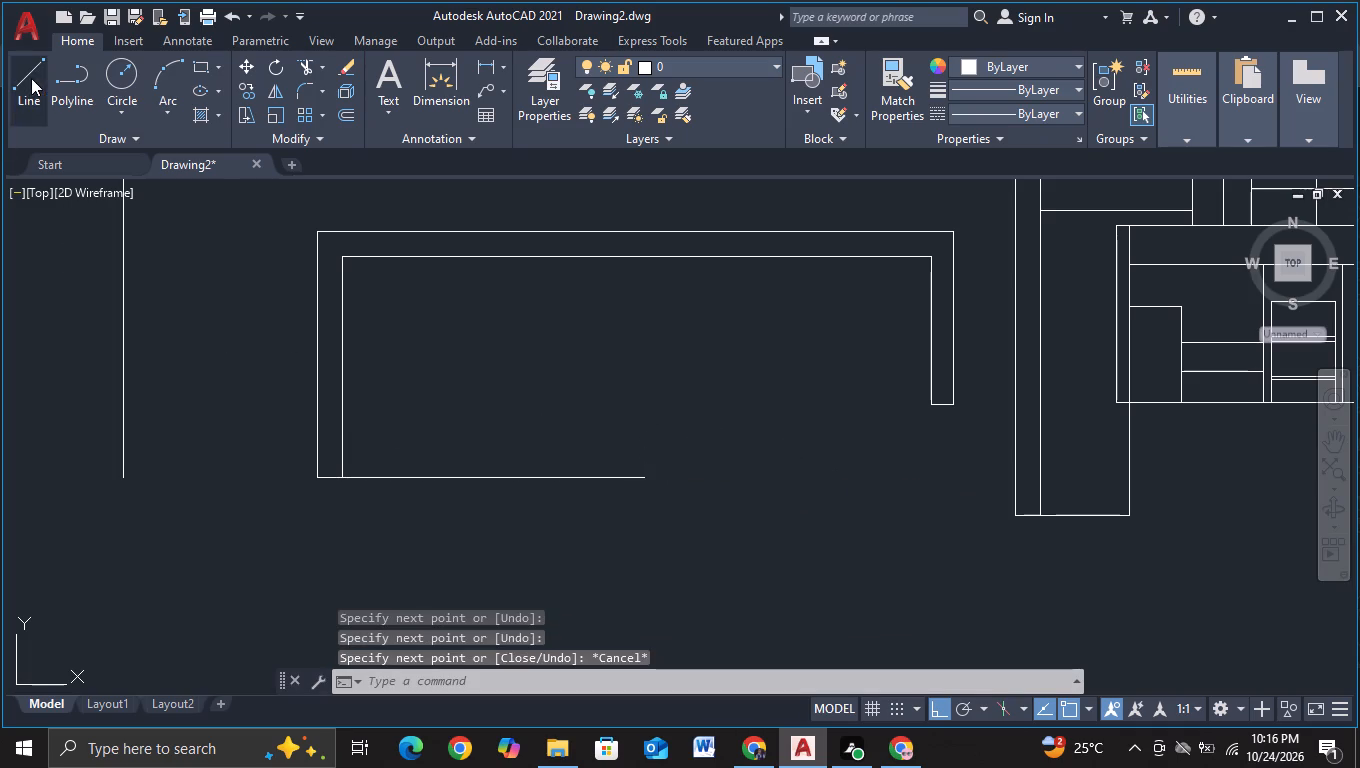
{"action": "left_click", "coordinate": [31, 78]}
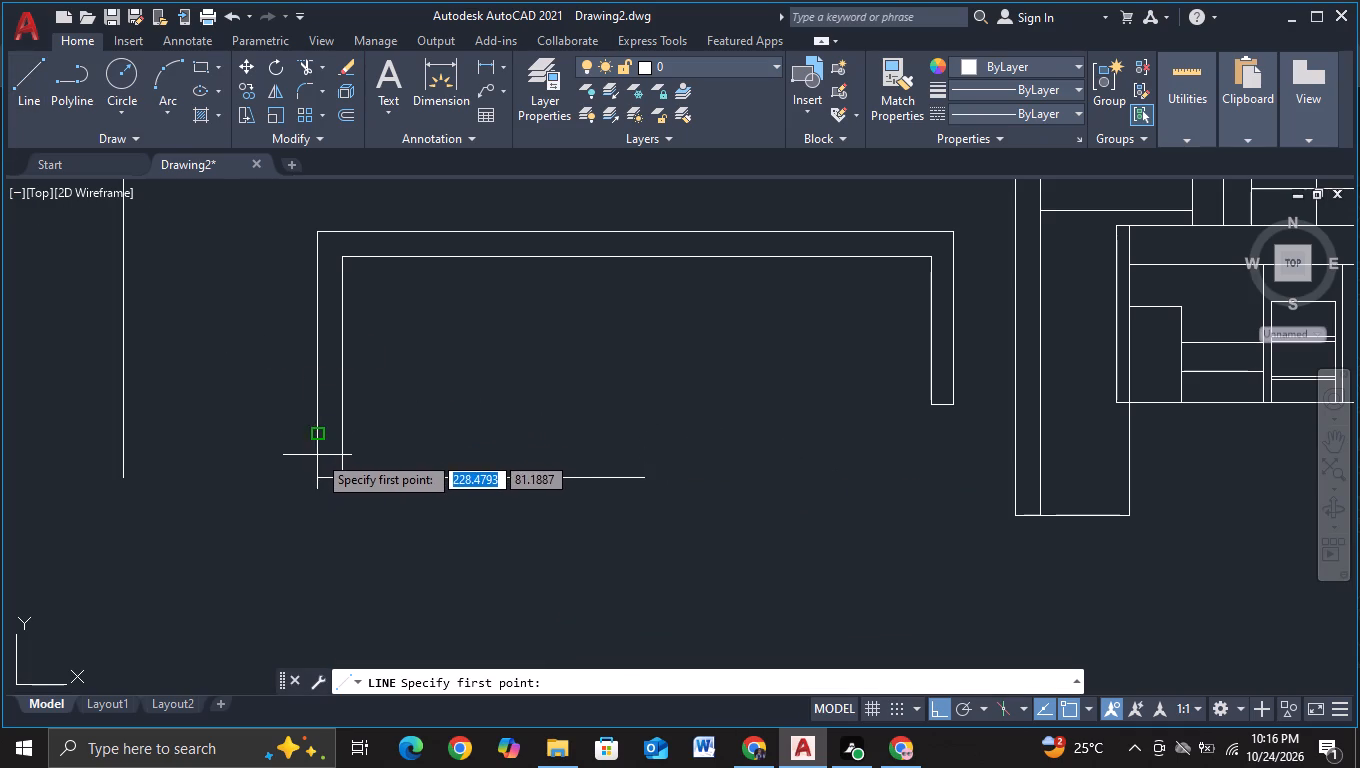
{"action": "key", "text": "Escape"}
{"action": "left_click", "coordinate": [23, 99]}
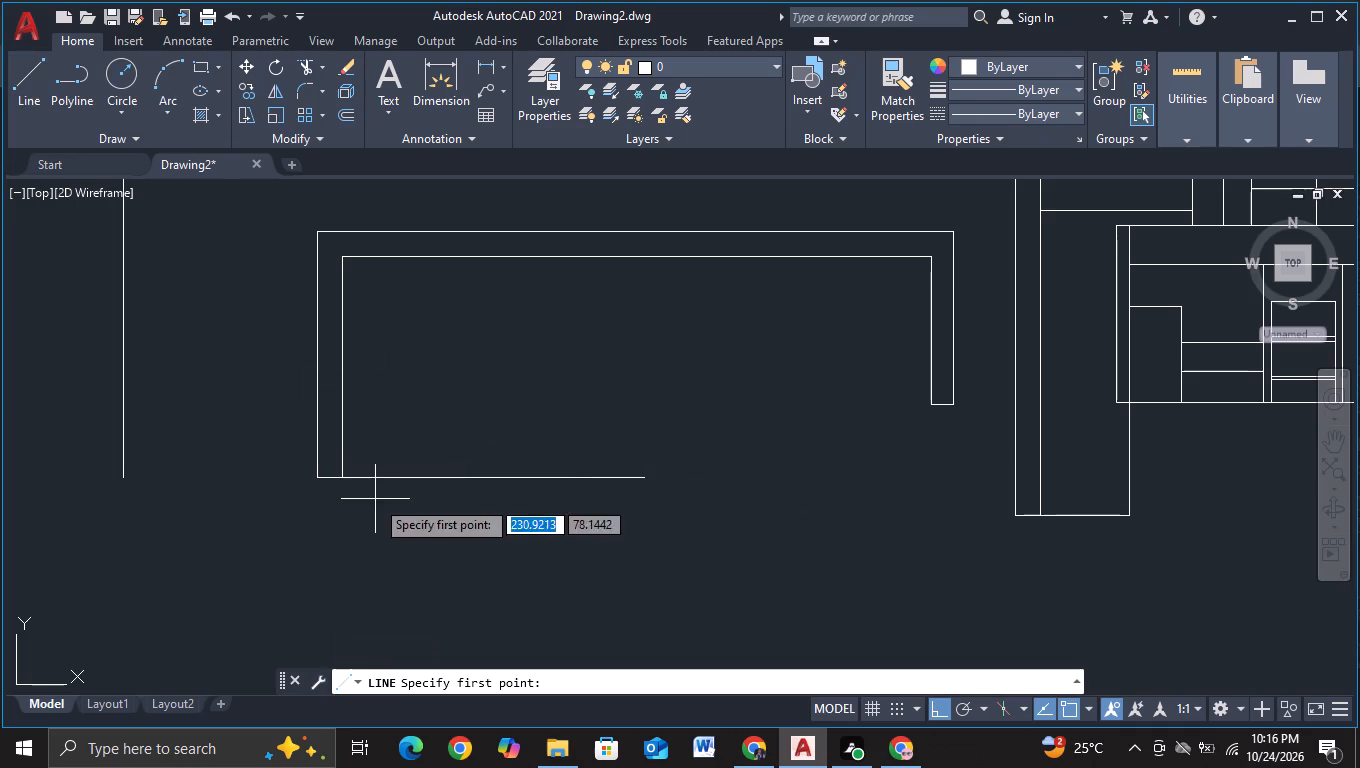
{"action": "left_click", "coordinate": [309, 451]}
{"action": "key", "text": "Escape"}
Draw a horizontal line slightly above the frame's bottom line, crossing both left sides and ending beyond mid-frame.
{"action": "left_click", "coordinate": [34, 105]}
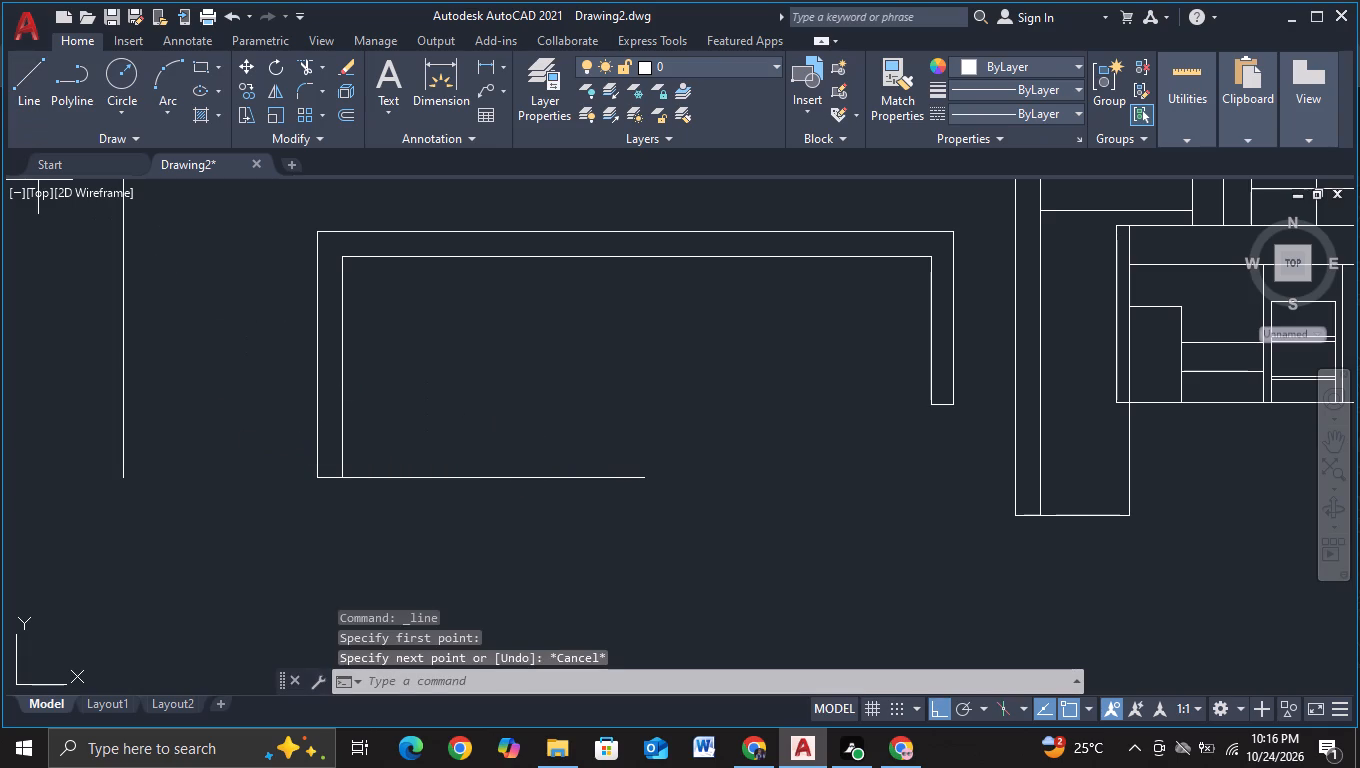
{"action": "left_click", "coordinate": [292, 452]}
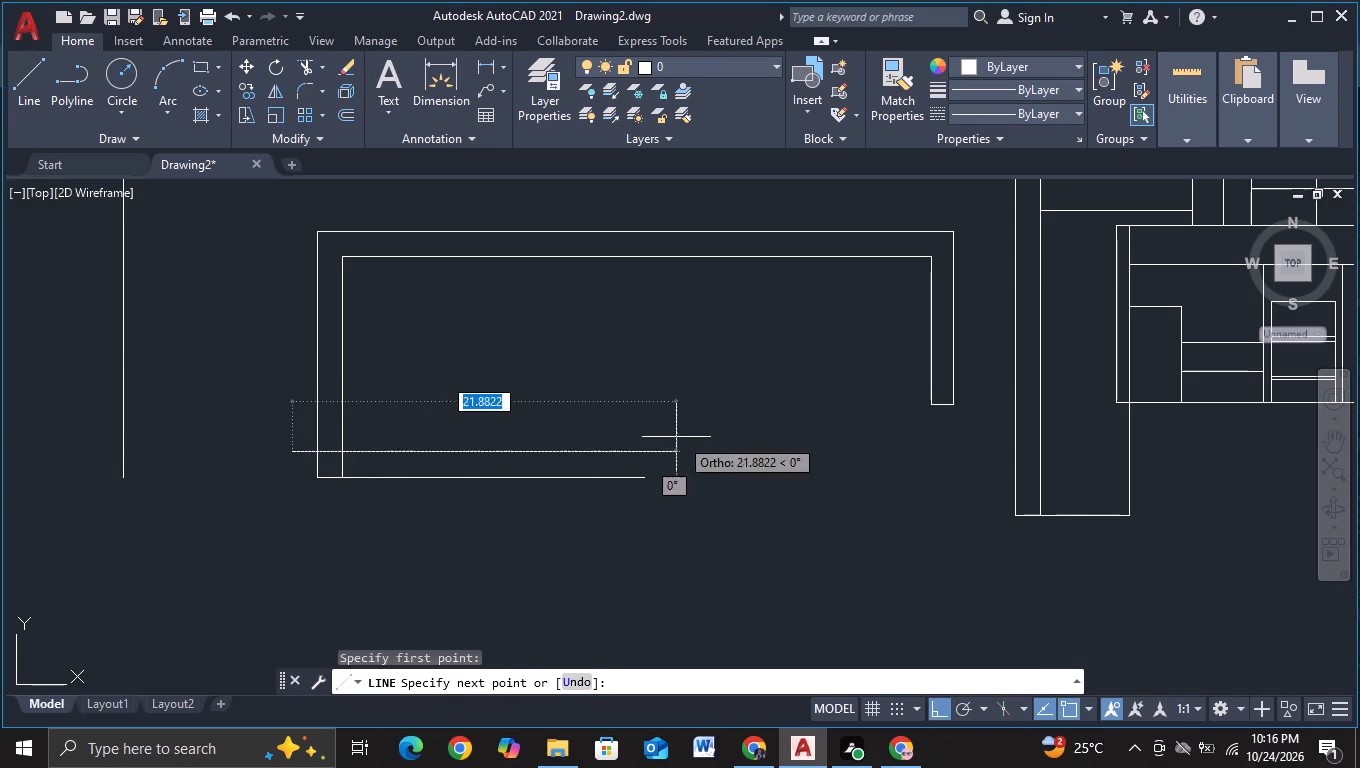
{"action": "left_click", "coordinate": [702, 437]}
{"action": "key", "text": "Escape"}
Trim the overlapping line ends at the frame's lower-left corner so the inner and outer outlines form clean separate corners.
{"action": "left_click", "coordinate": [306, 59]}
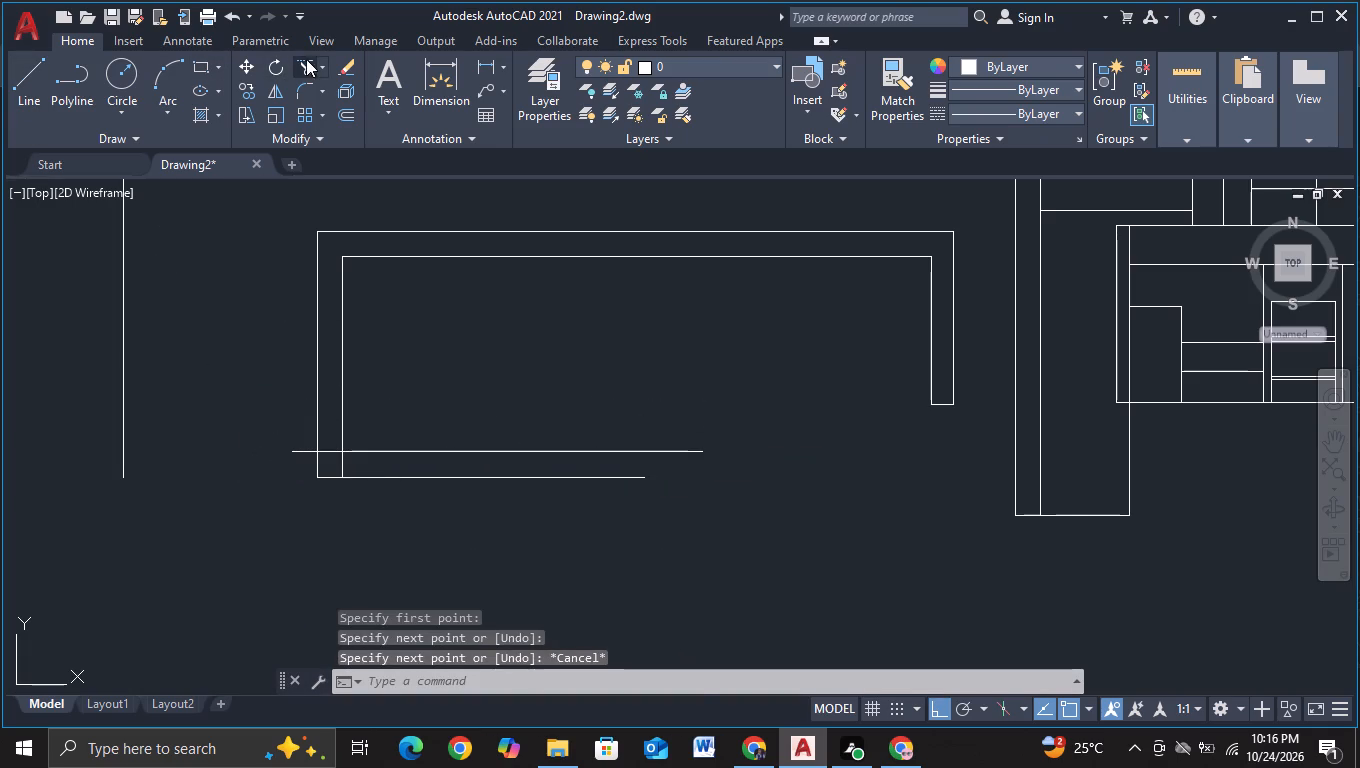
{"action": "left_click", "coordinate": [298, 443]}
{"action": "left_click", "coordinate": [294, 483]}
{"action": "left_click", "coordinate": [334, 443]}
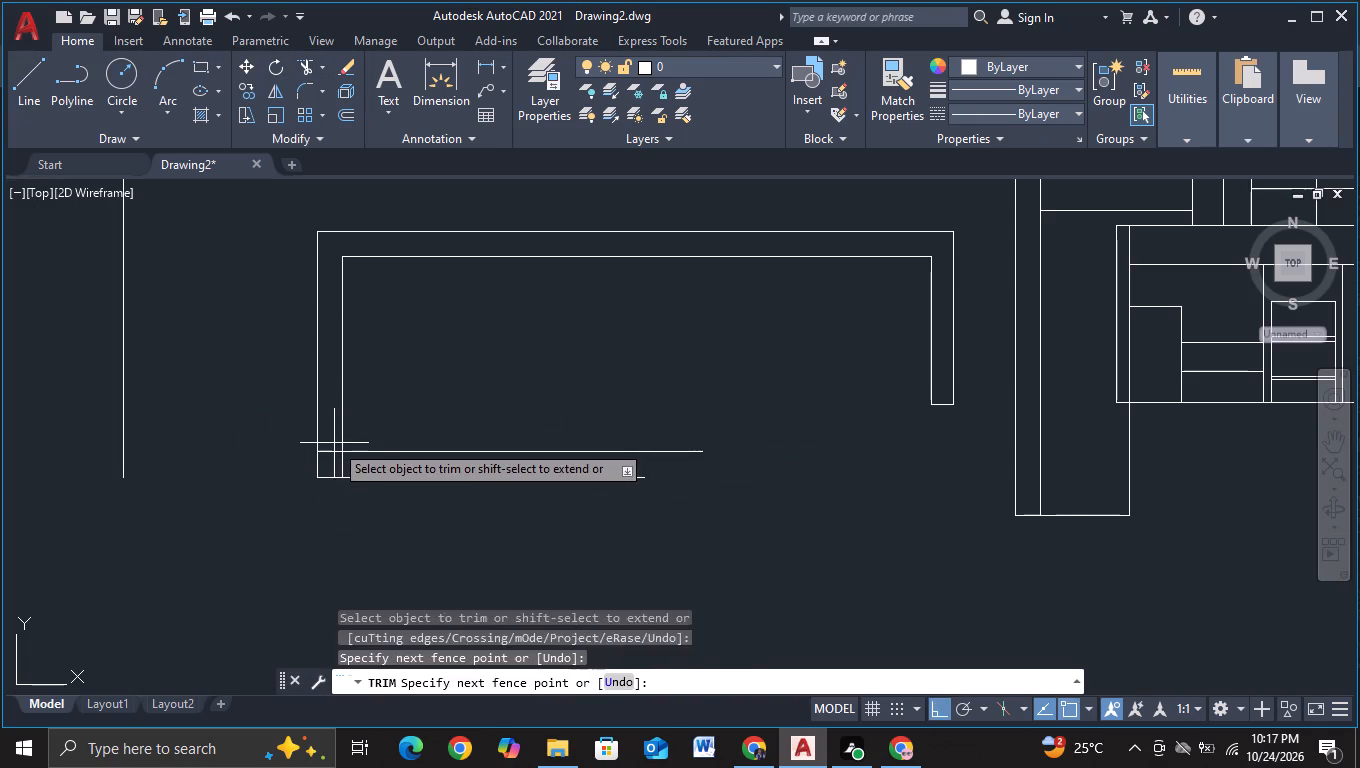
{"action": "left_click", "coordinate": [328, 460]}
{"action": "left_click", "coordinate": [342, 467]}
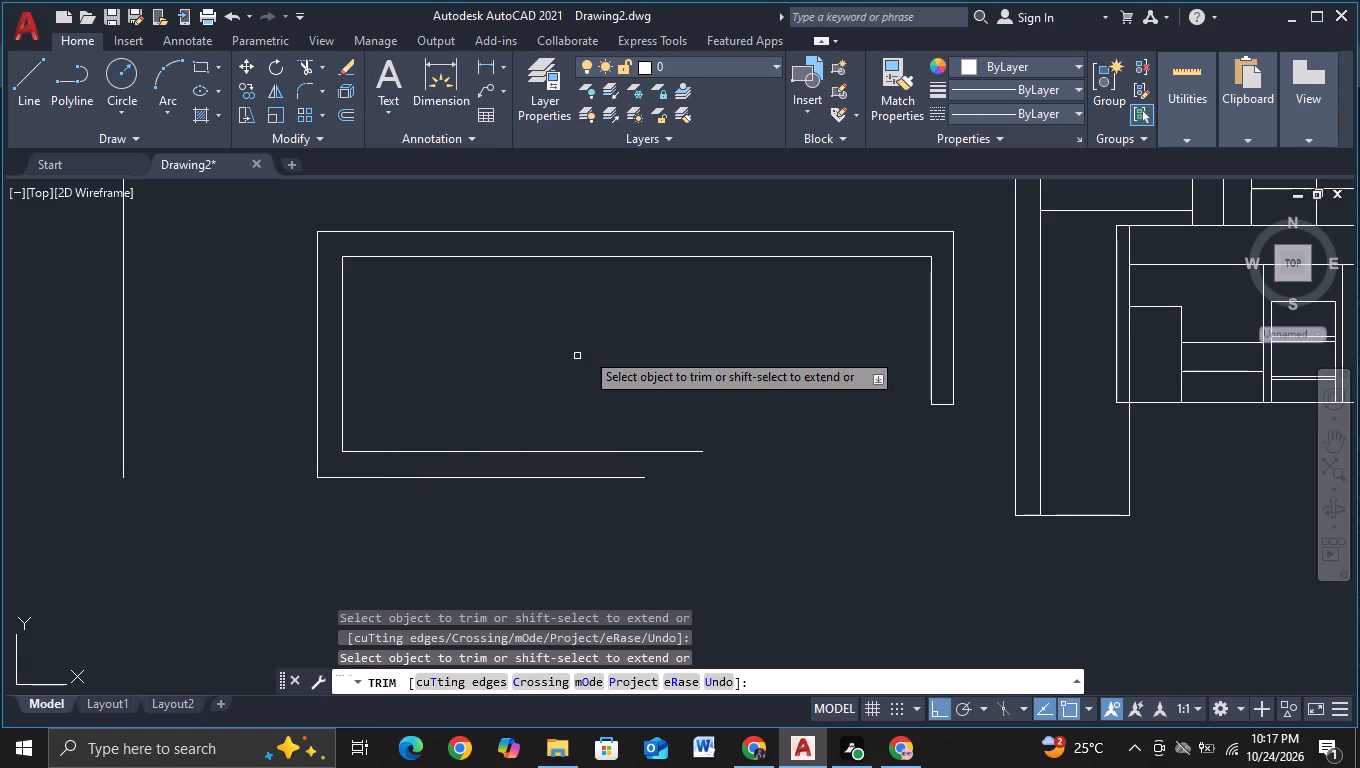
{"action": "key", "text": "Escape"}
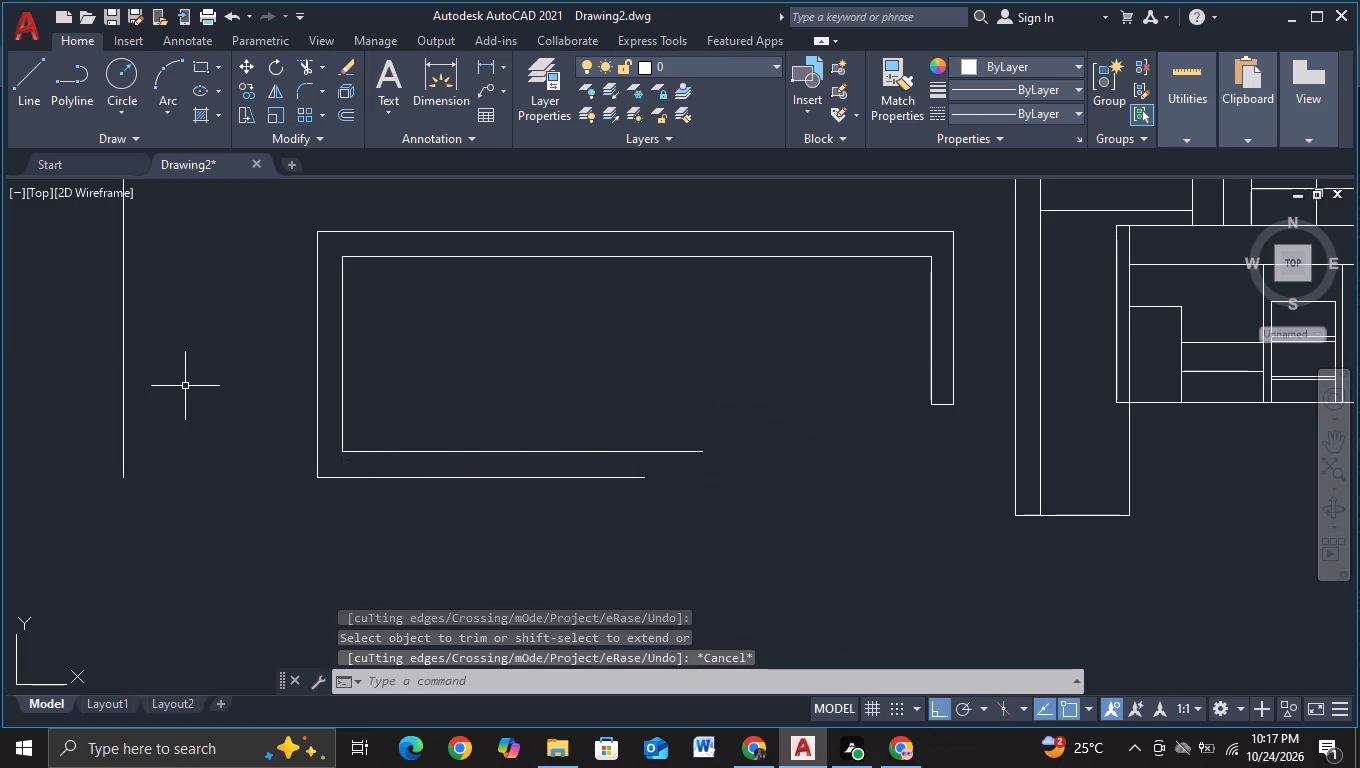
Draw a vertical line about 1.45 units inside the left wing's outer edge, from its base up past the band's lower line.
{"action": "left_click", "coordinate": [22, 109]}
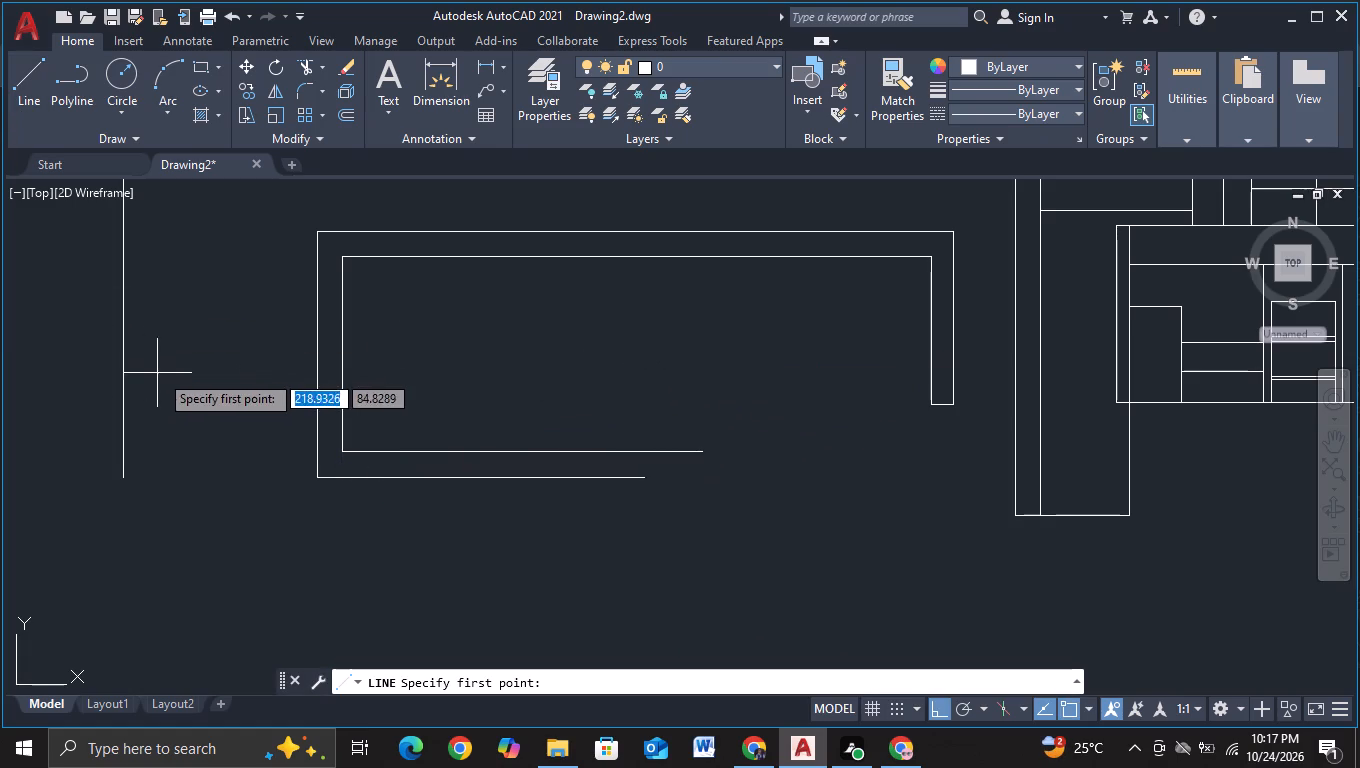
{"action": "left_click", "coordinate": [119, 485]}
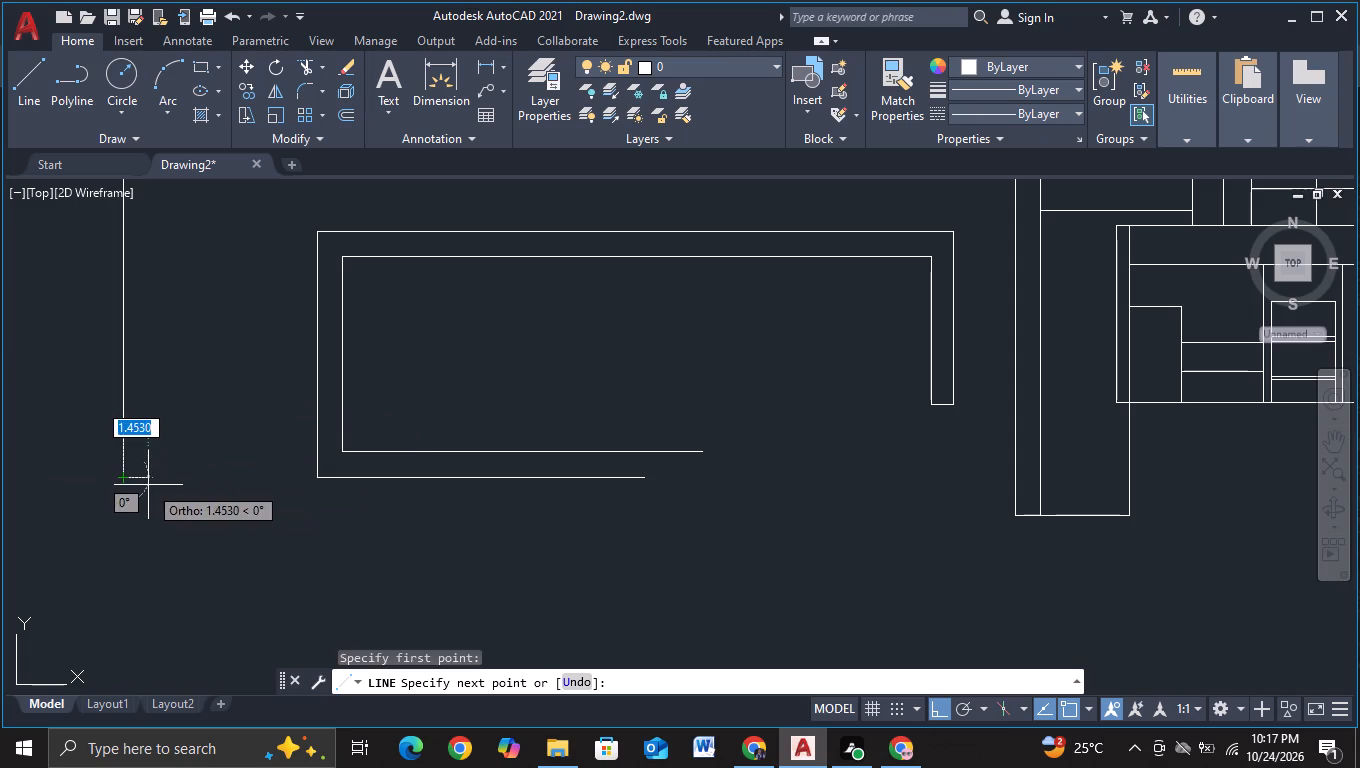
{"action": "left_click", "coordinate": [148, 485]}
{"action": "middle_click_drag", "start_coordinate": [184, 304], "coordinate": [169, 592]}
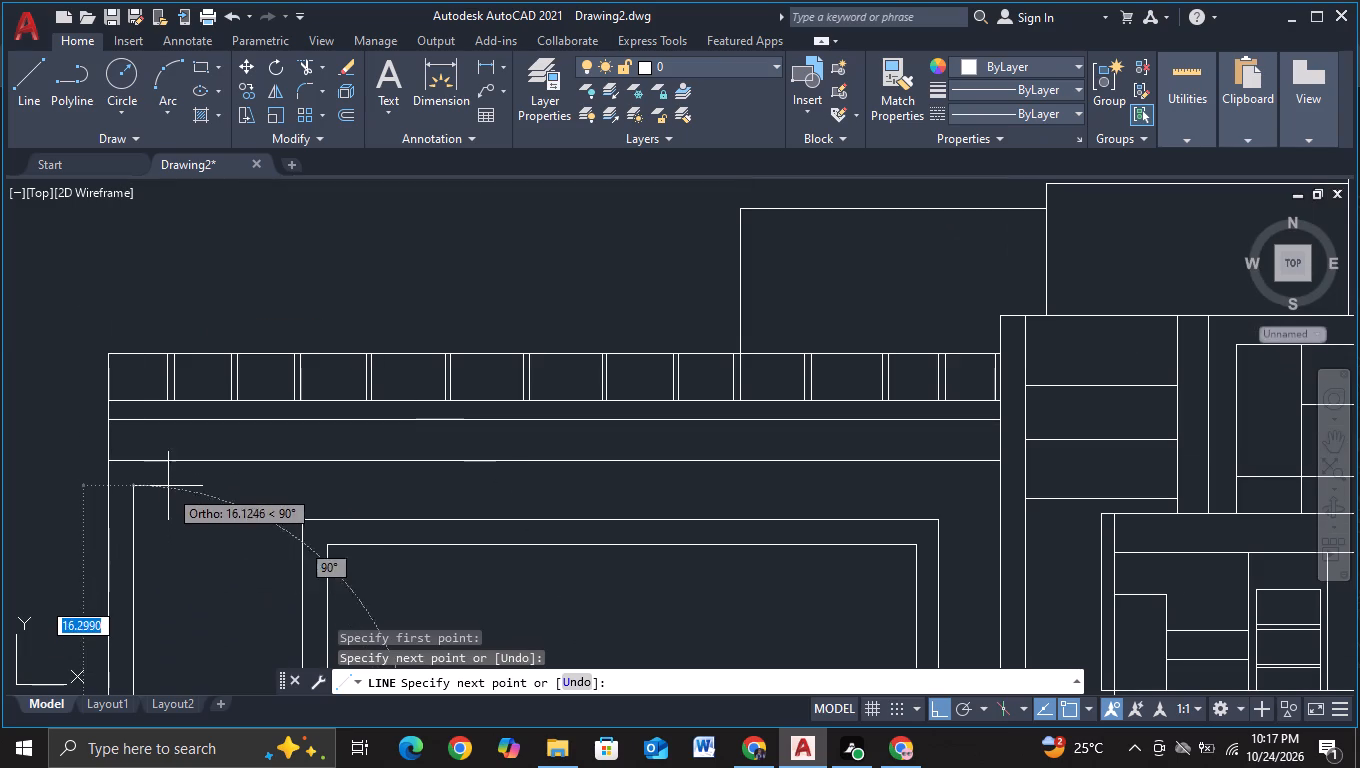
{"action": "left_click", "coordinate": [169, 449]}
{"action": "key", "text": "Escape"}
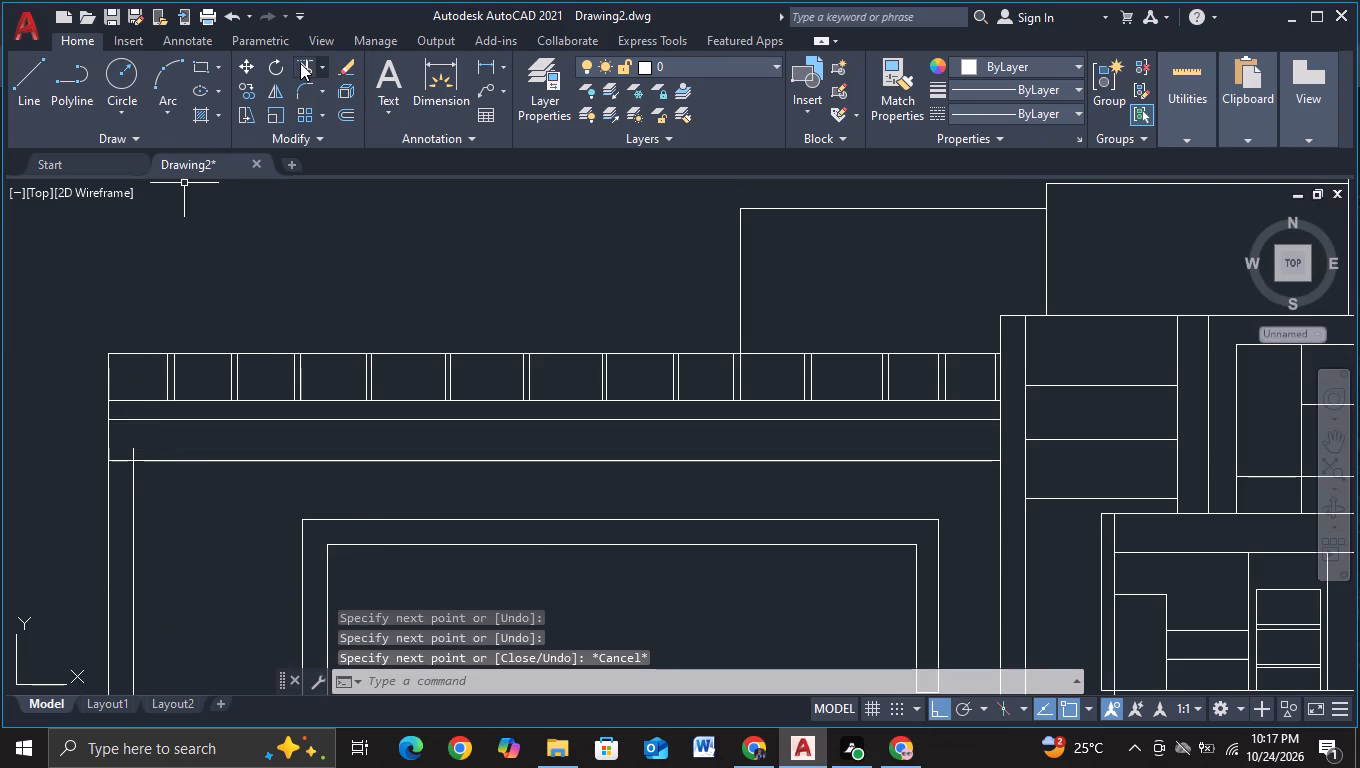
Trim the band's lower line and the new vertical's overshoot where they cross, so the leg opens into the band.
{"action": "left_click", "coordinate": [300, 63]}
{"action": "left_click", "coordinate": [125, 460]}
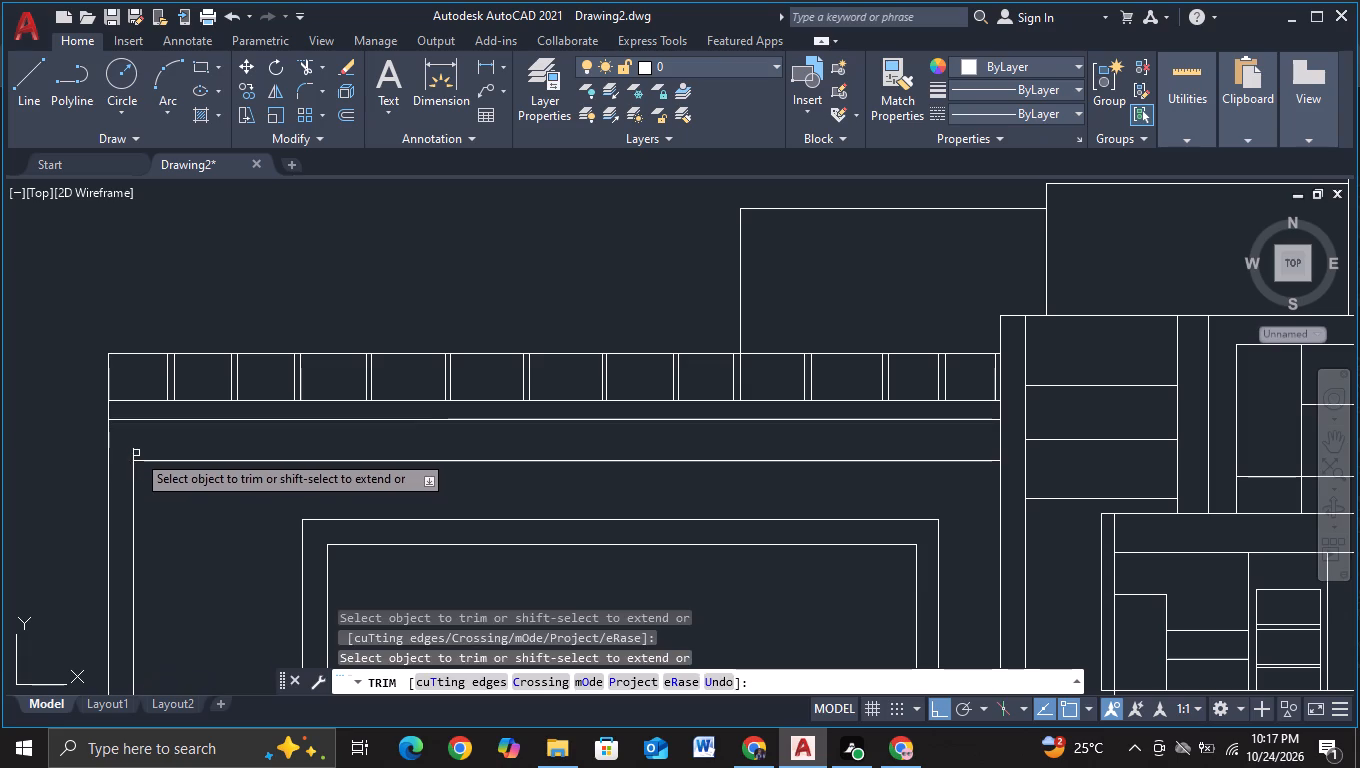
{"action": "left_click", "coordinate": [136, 453]}
{"action": "left_click", "coordinate": [129, 450]}
{"action": "scroll", "coordinate": [196, 483], "scroll_direction": "down", "scroll_amount": 2}
{"action": "middle_click_drag", "start_coordinate": [194, 539], "coordinate": [197, 448]}
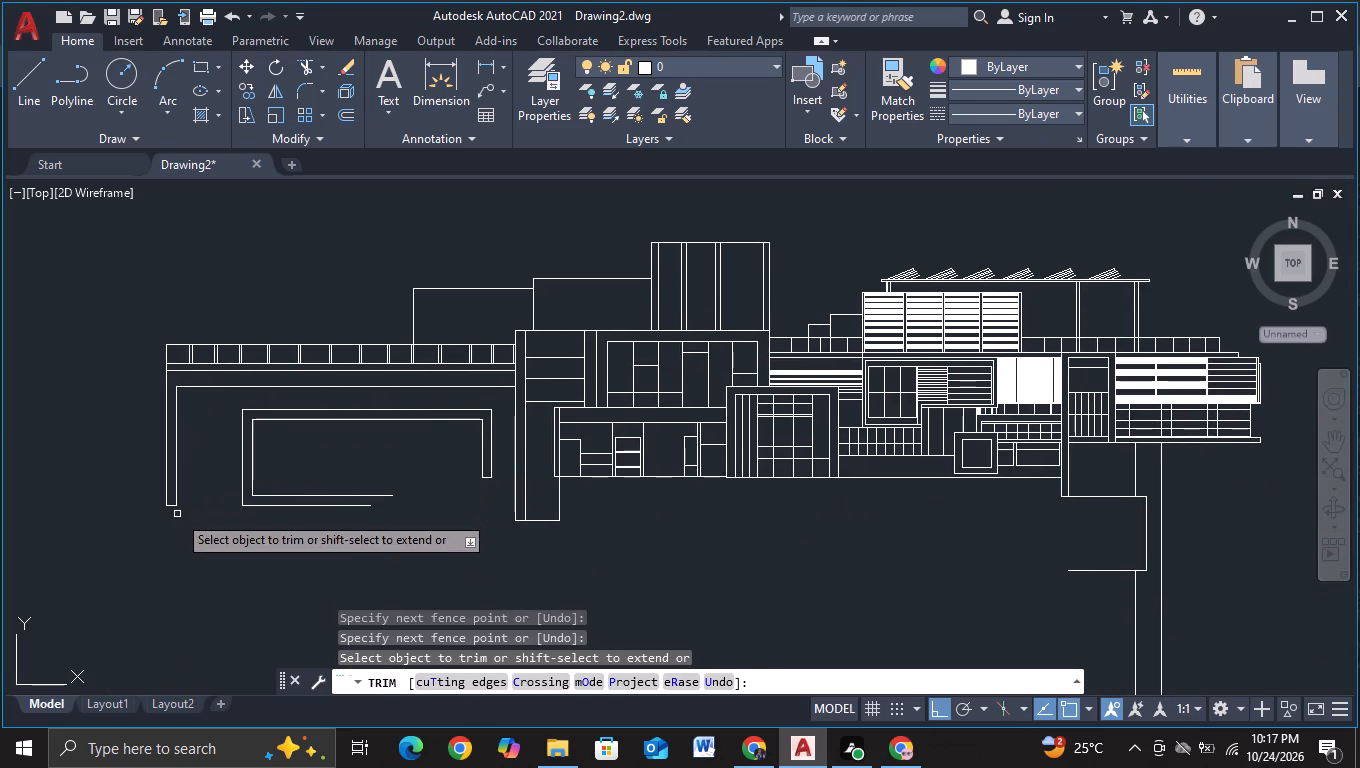
{"action": "key", "text": "Escape"}
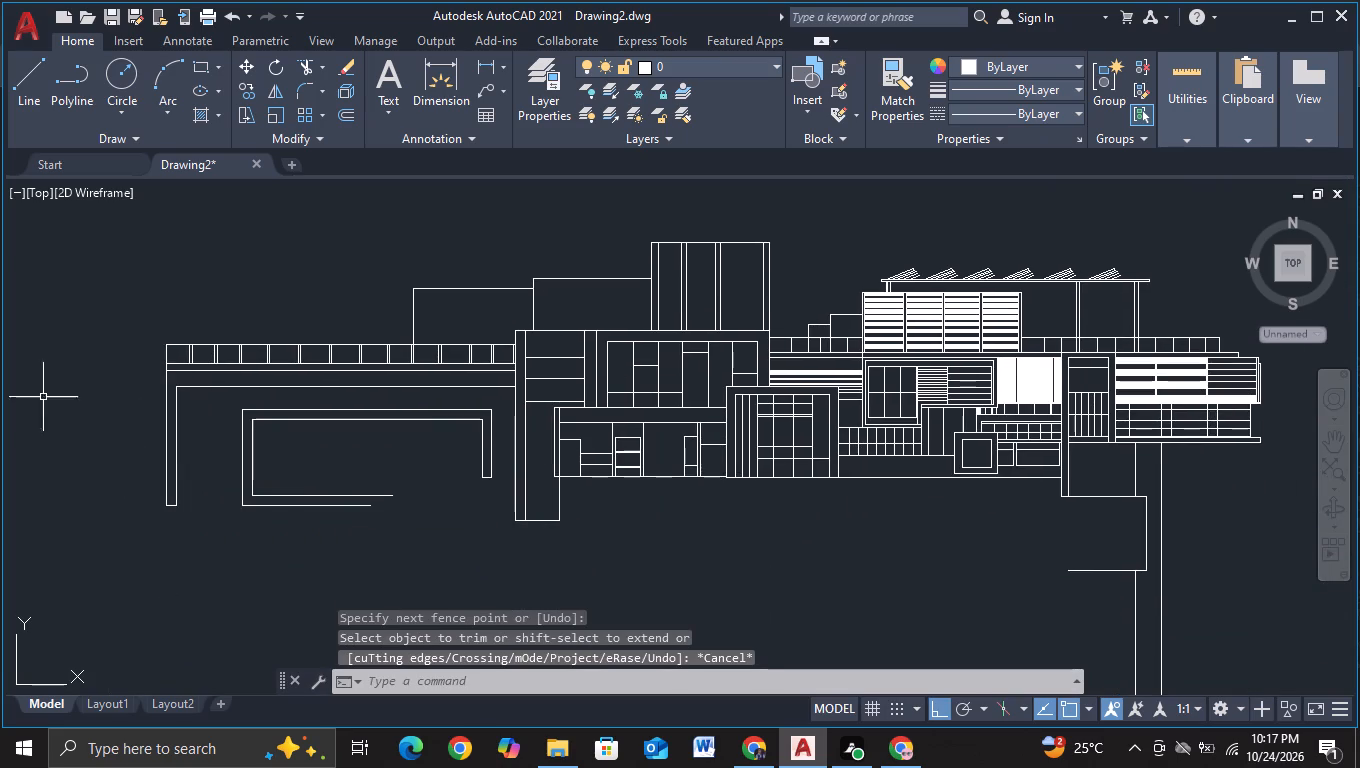
Draw a horizontal ground line from the frame's lower-left corner leftward past the base of the left wing's leg.
{"action": "left_click", "coordinate": [17, 106]}
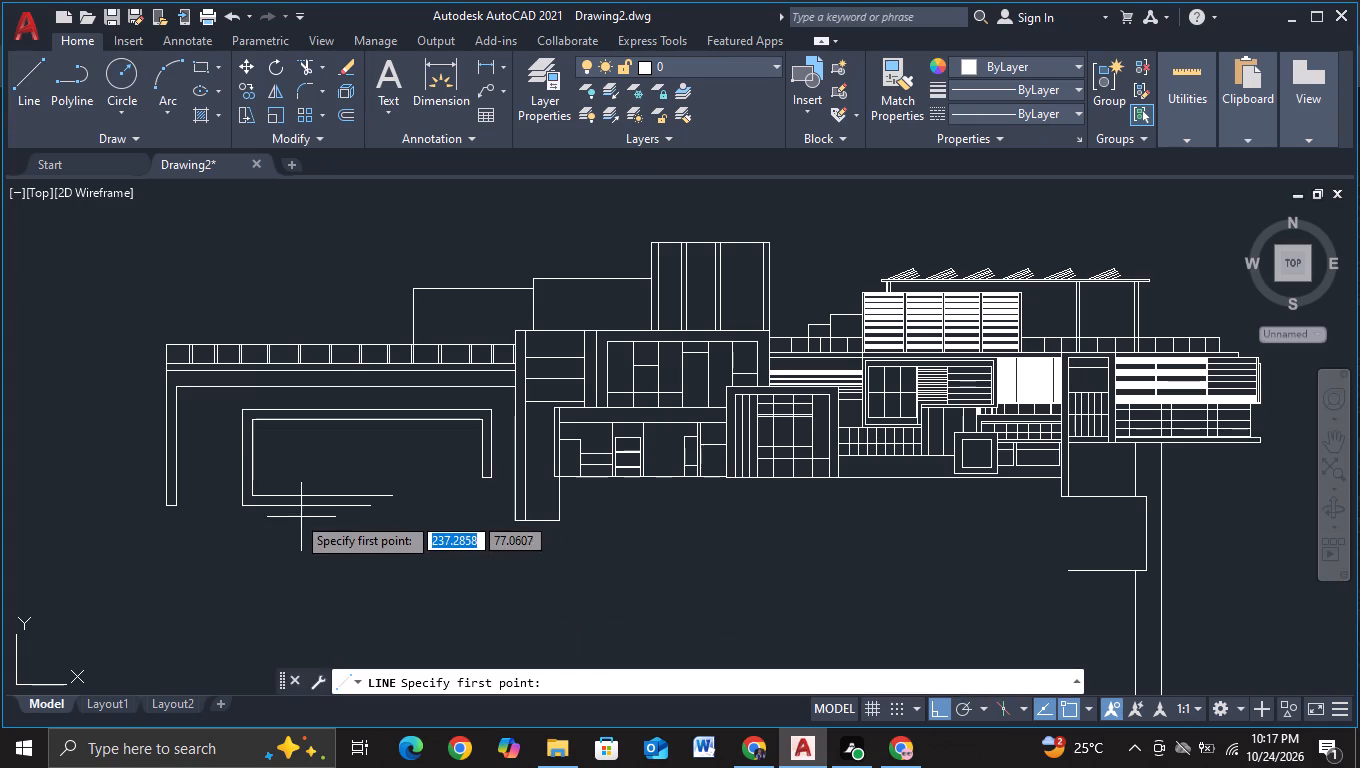
{"action": "left_click", "coordinate": [247, 507]}
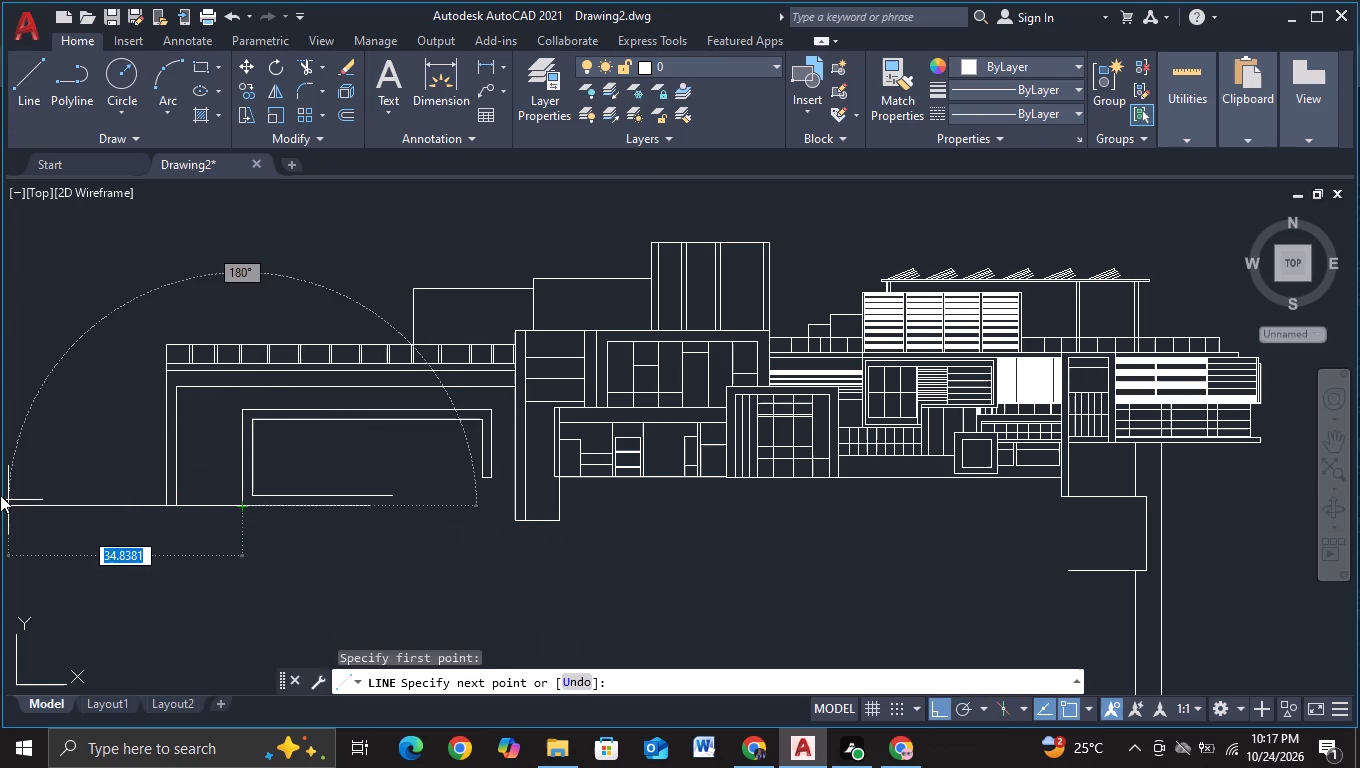
{"action": "left_click", "coordinate": [41, 498]}
{"action": "key", "text": "Escape"}
Copy the leg's inner vertical line rightward fourteen times beneath the long band, spaced roughly 3.4 units apart, up to the central block.
{"action": "middle_click_drag", "start_coordinate": [145, 449], "coordinate": [153, 398]}
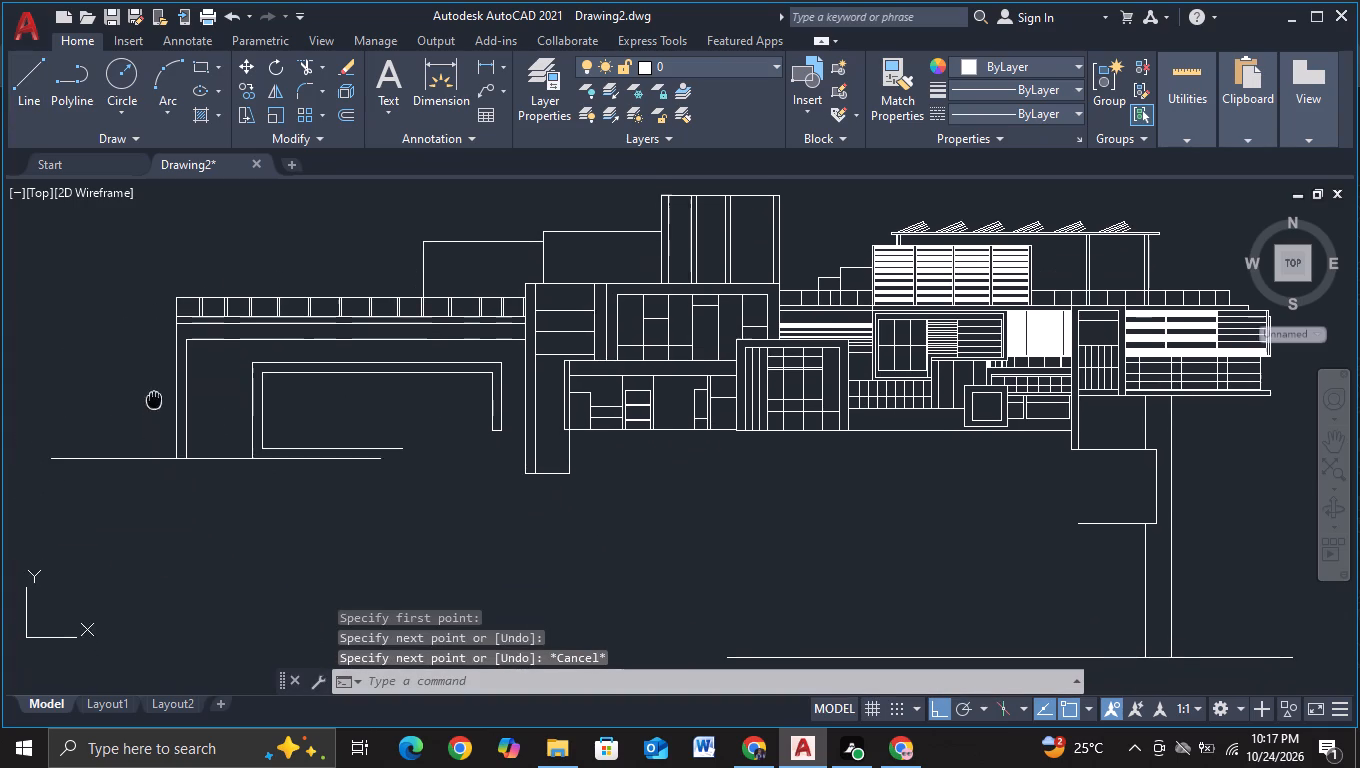
{"action": "middle_click_drag", "start_coordinate": [122, 391], "coordinate": [128, 368]}
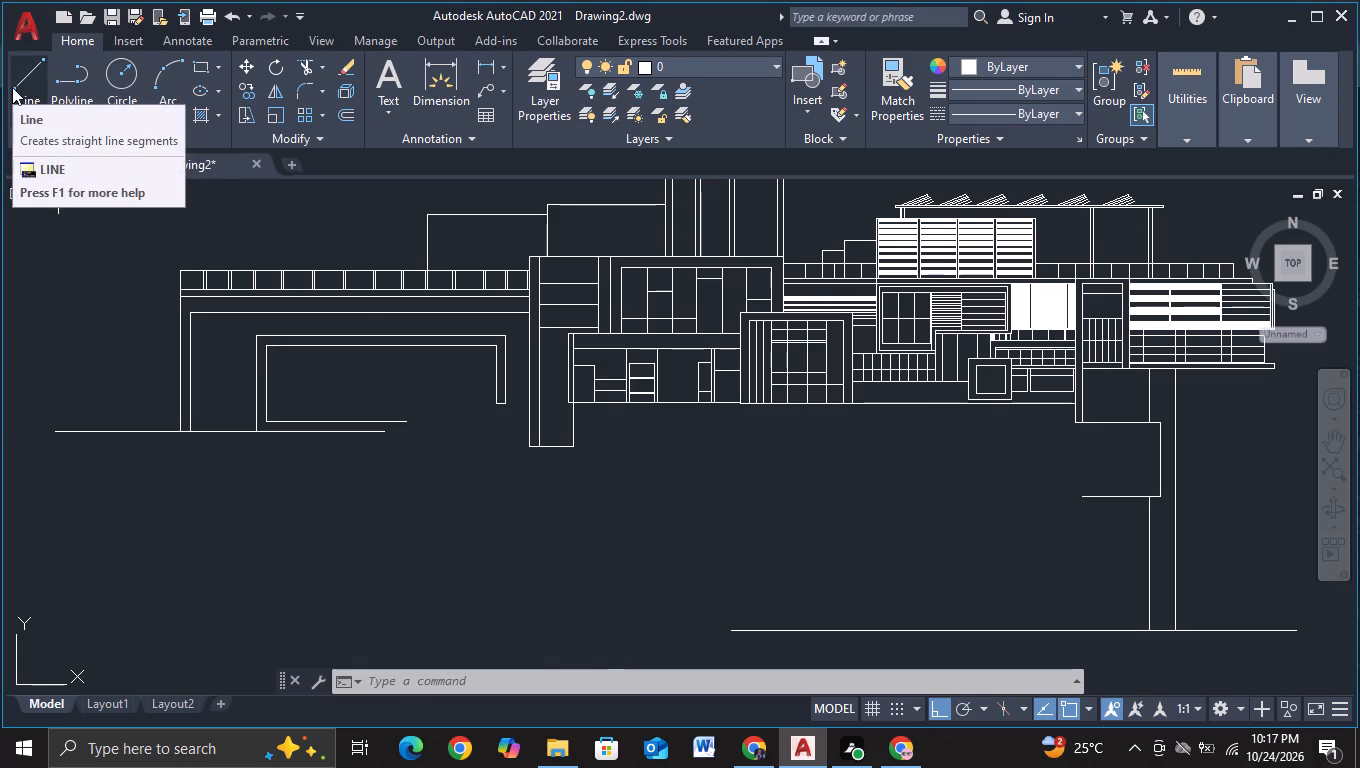
{"action": "key", "text": "Escape"}
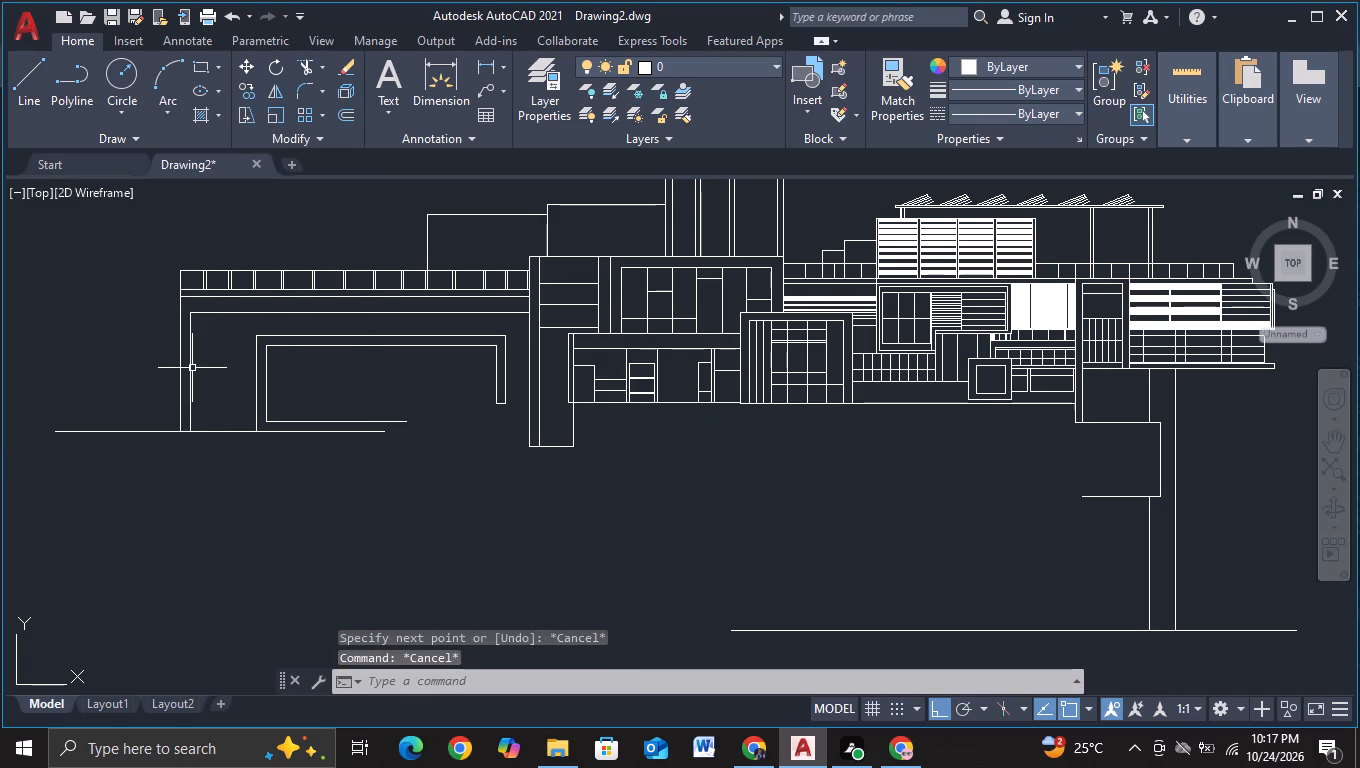
{"action": "left_click", "coordinate": [189, 370]}
{"action": "key", "text": "c"}
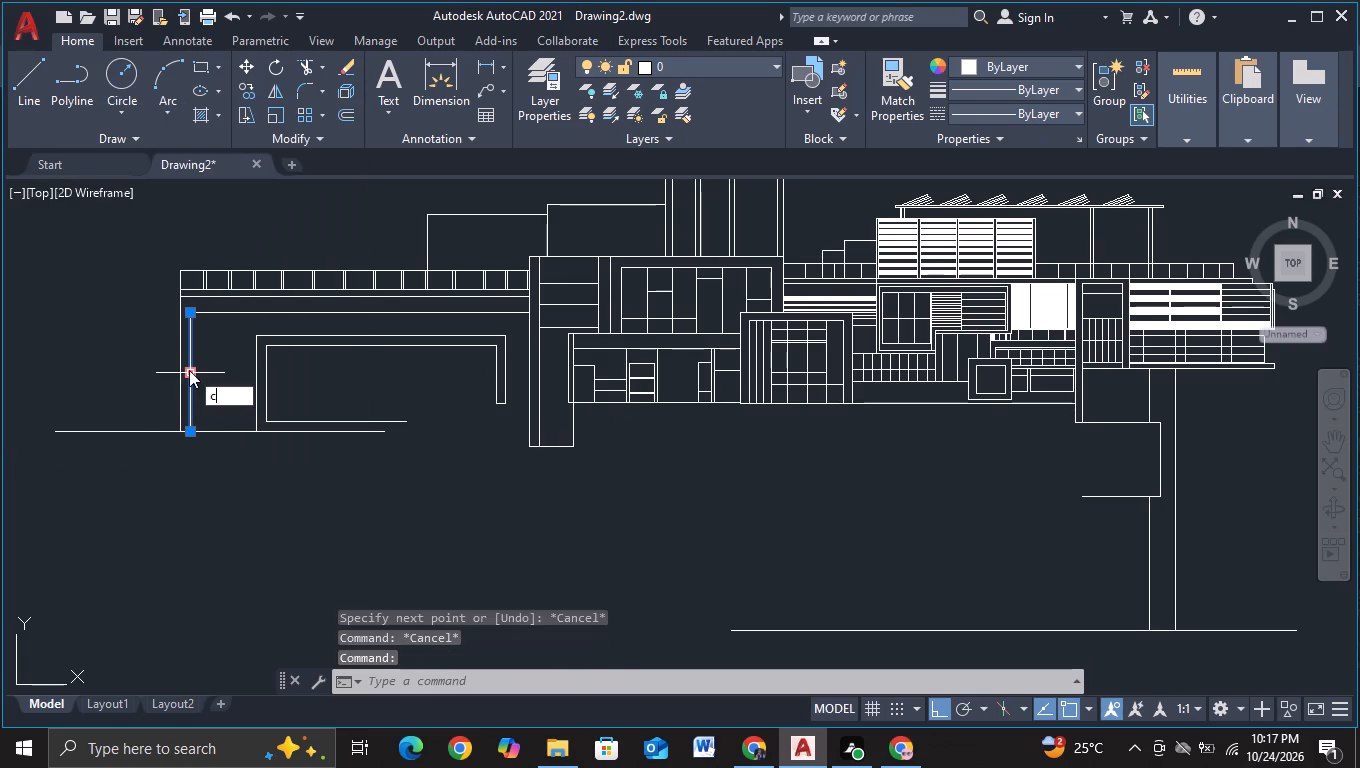
{"action": "left_click", "coordinate": [210, 431]}
{"action": "left_click", "coordinate": [157, 467]}
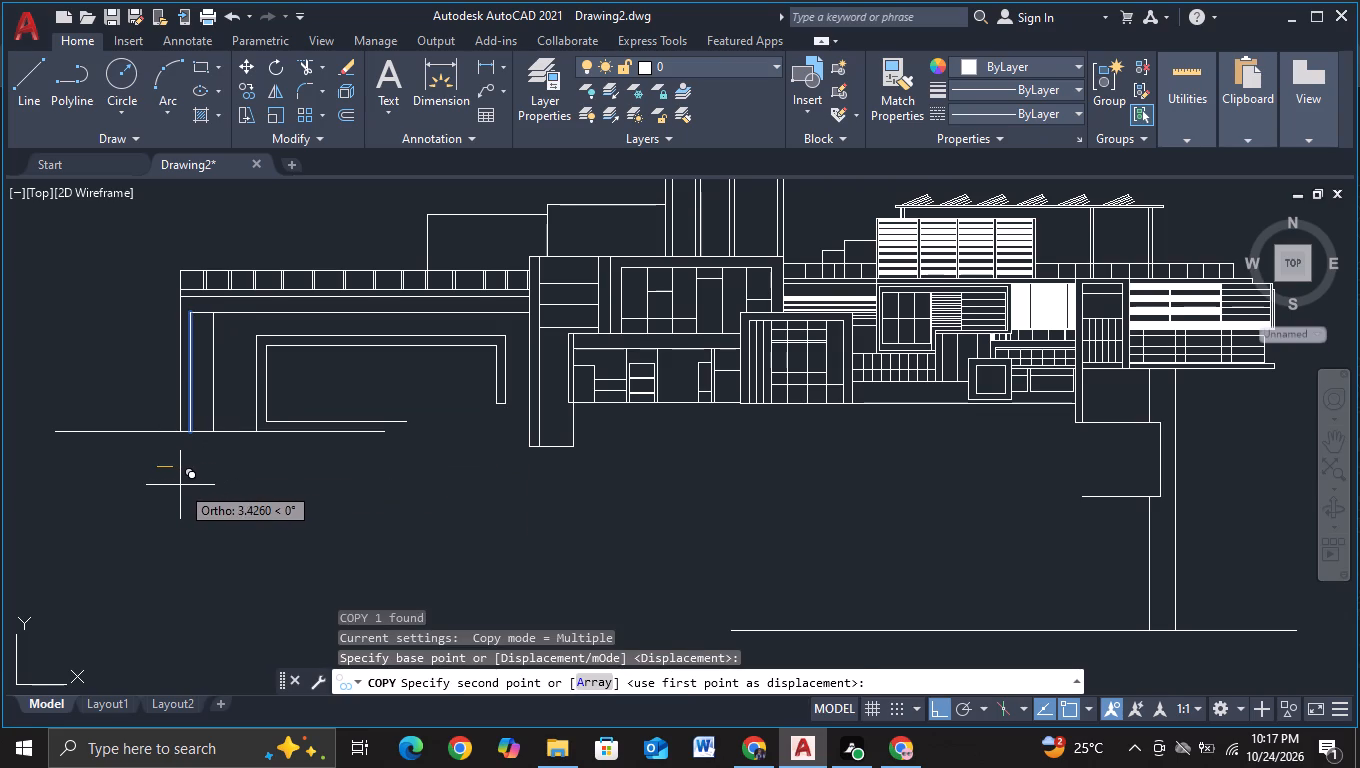
{"action": "left_click", "coordinate": [180, 485]}
{"action": "left_click", "coordinate": [200, 488]}
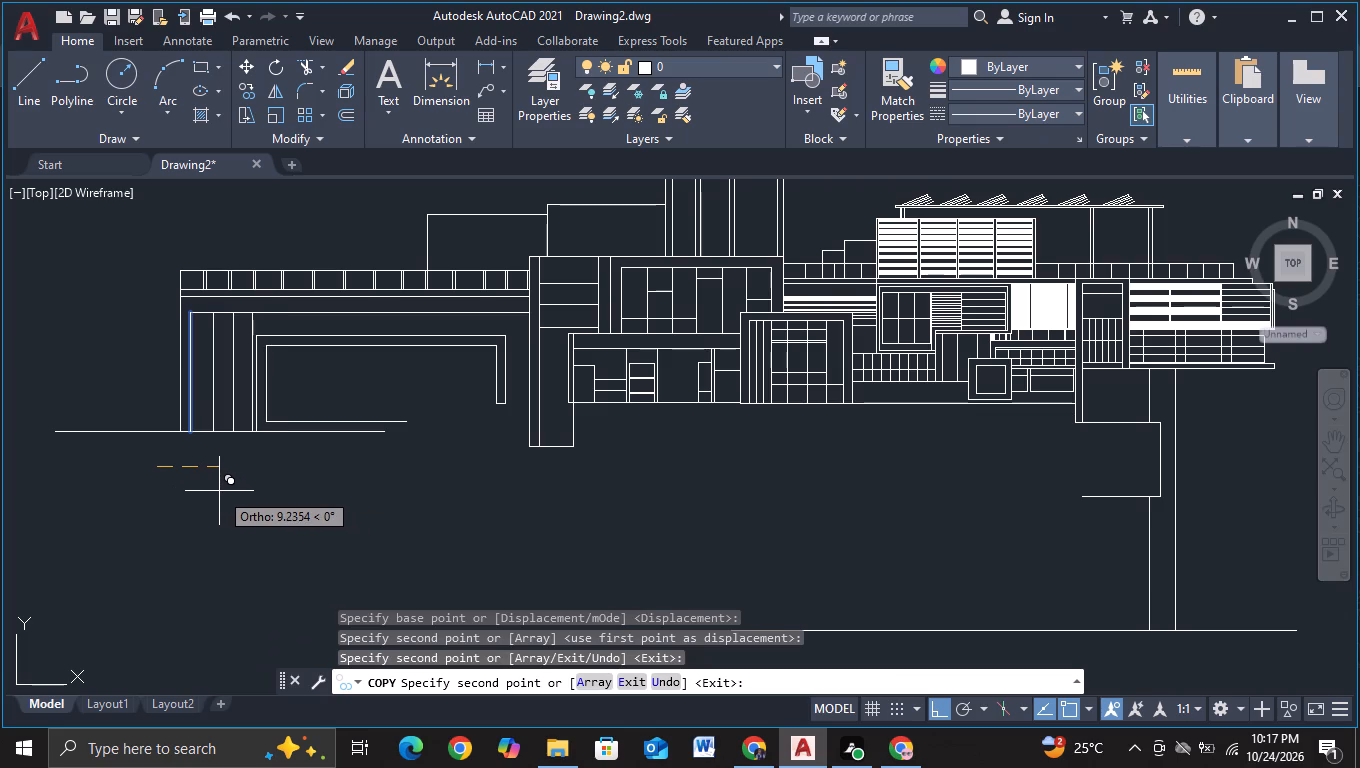
{"action": "left_click", "coordinate": [219, 491]}
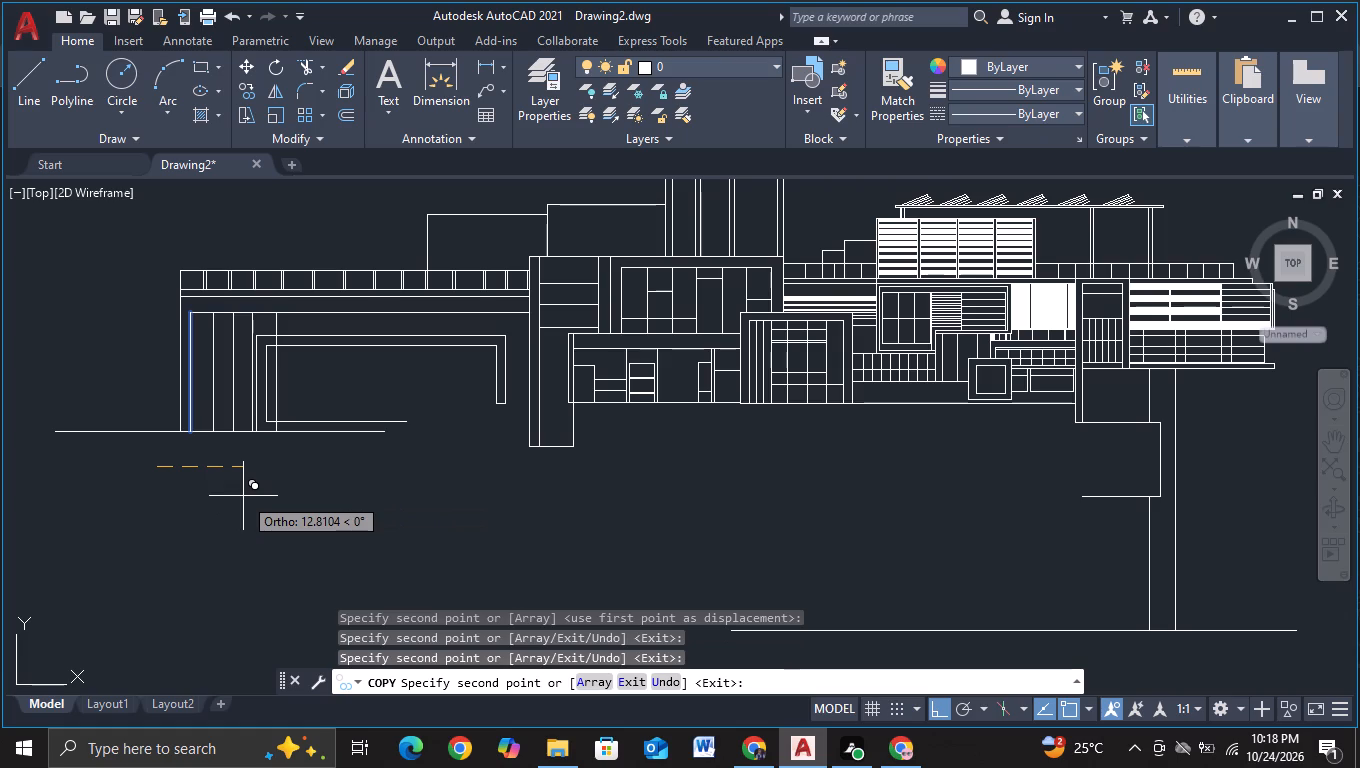
{"action": "left_click", "coordinate": [243, 496]}
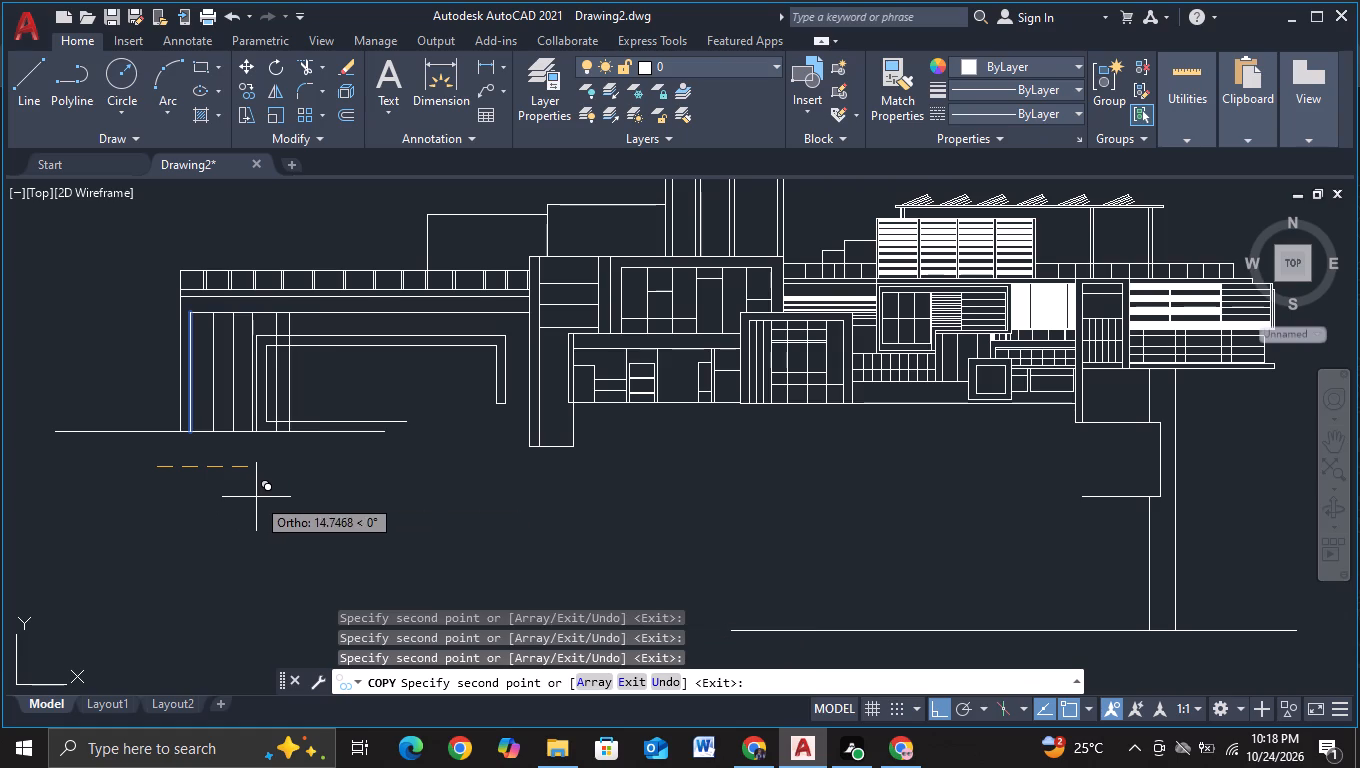
{"action": "left_click", "coordinate": [268, 496]}
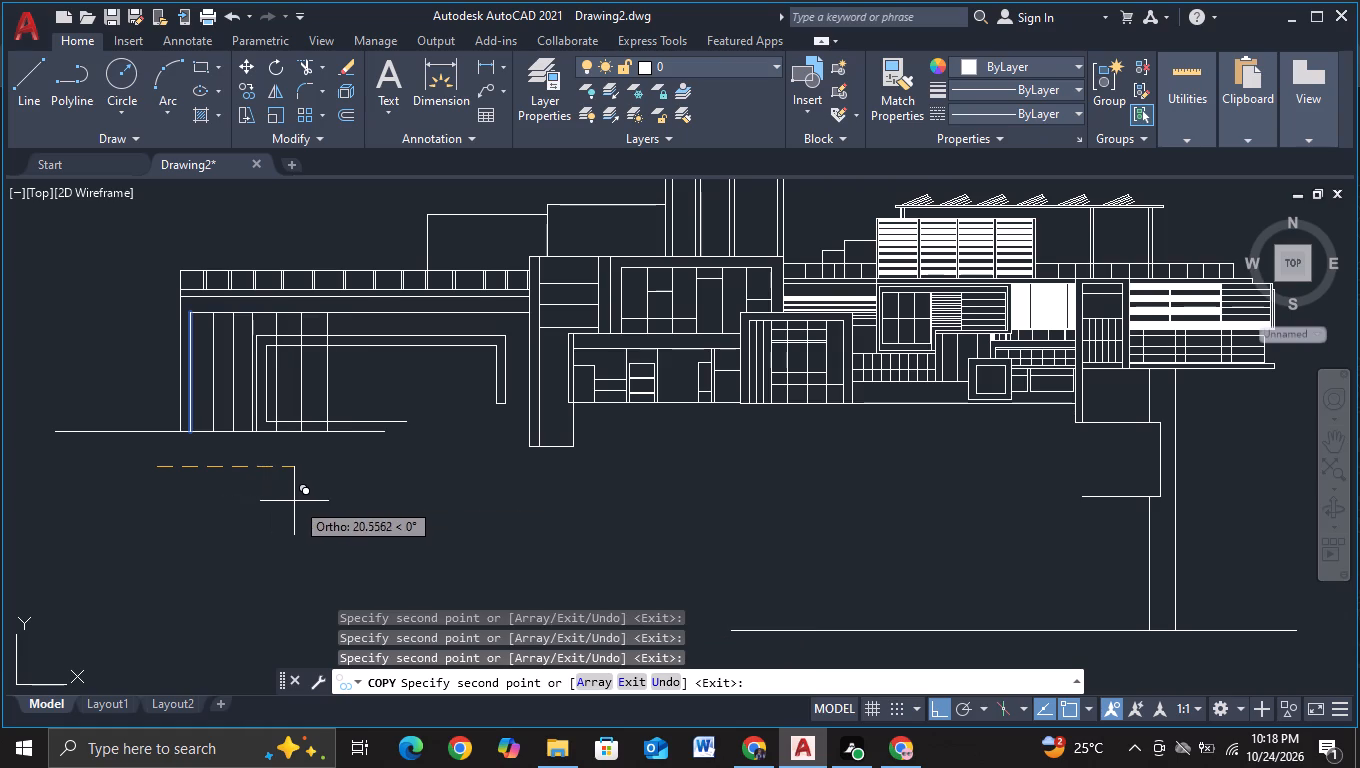
{"action": "left_click", "coordinate": [294, 501]}
{"action": "left_click", "coordinate": [318, 507]}
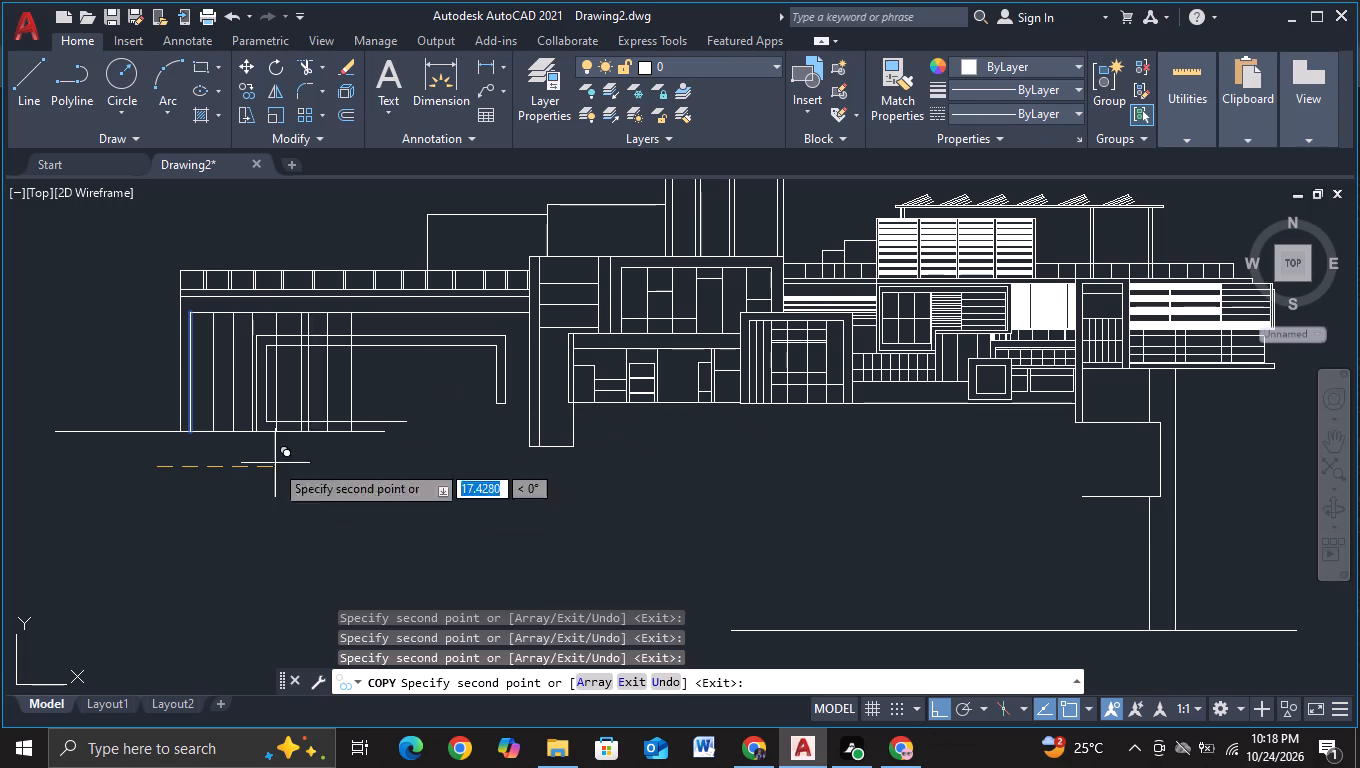
{"action": "left_click", "coordinate": [341, 482]}
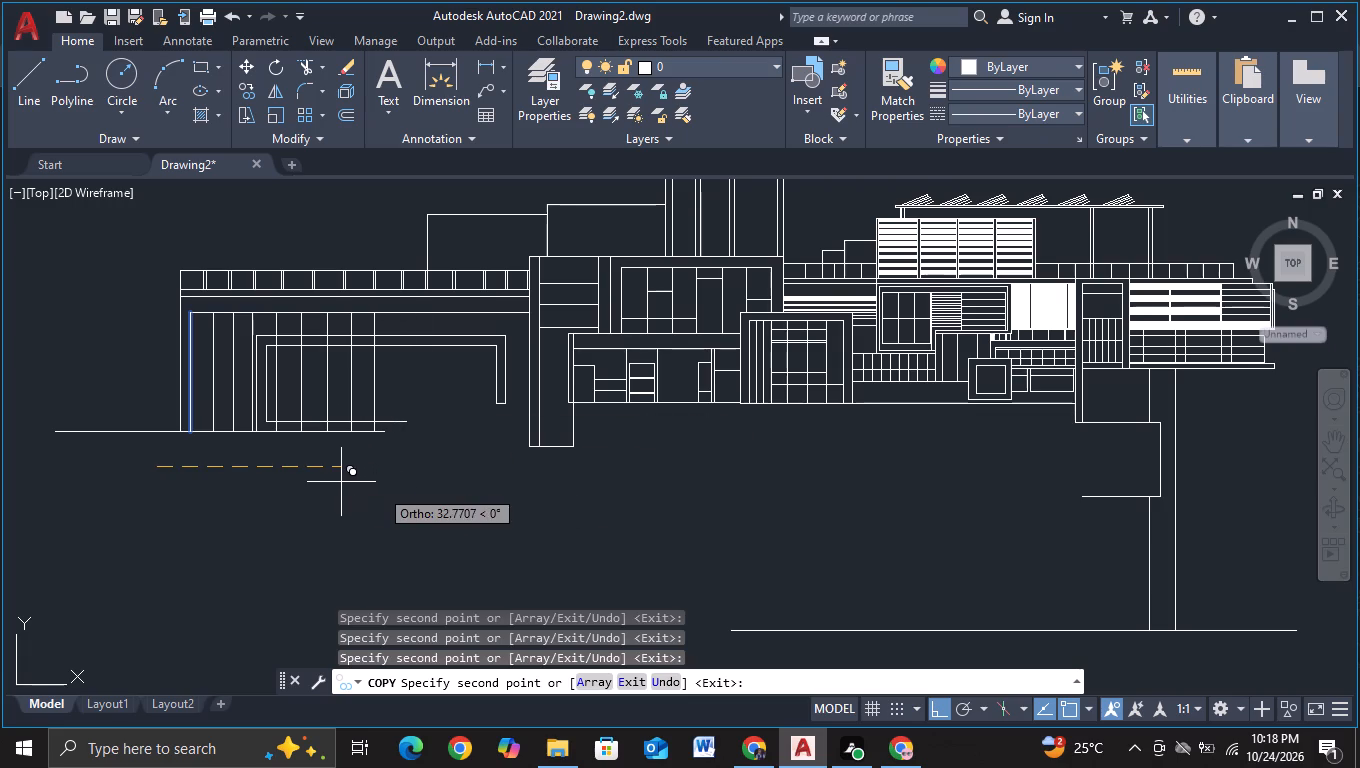
{"action": "left_click", "coordinate": [363, 487]}
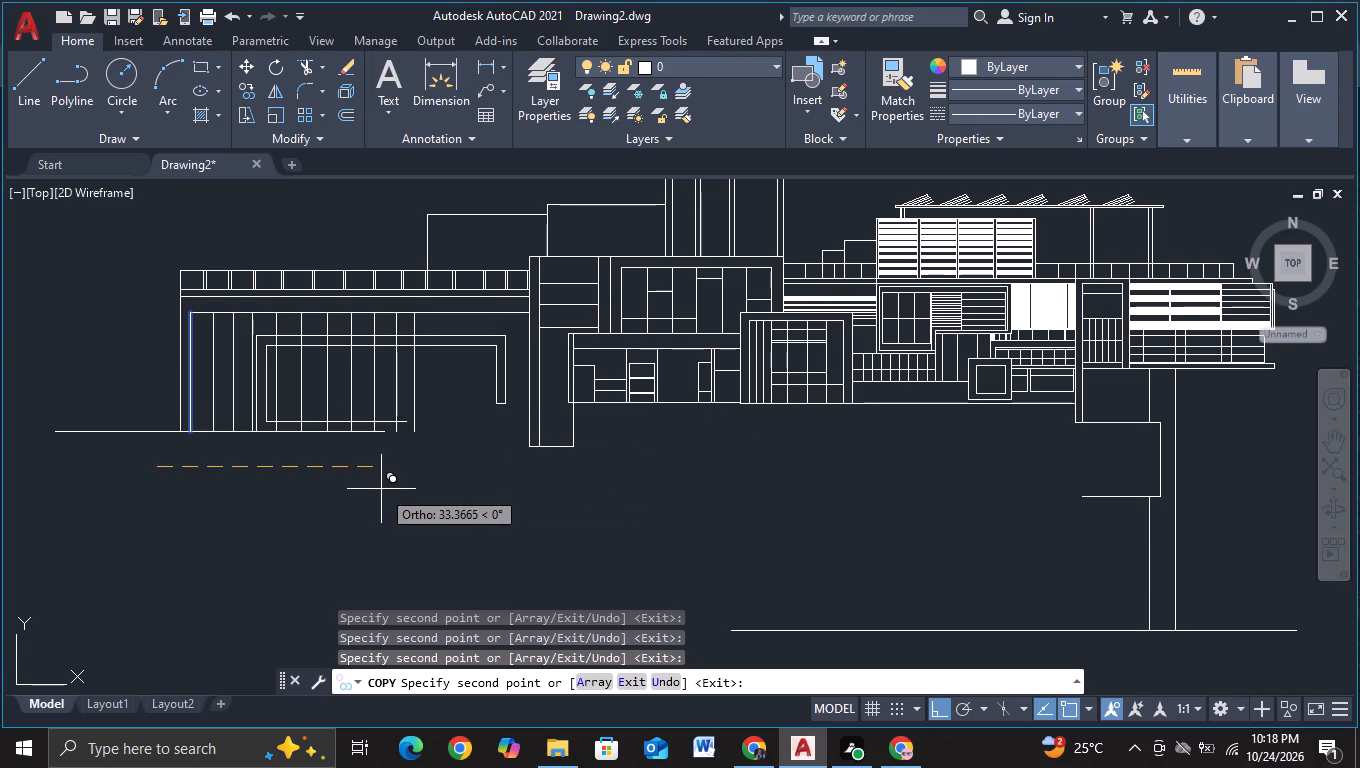
{"action": "left_click", "coordinate": [389, 489]}
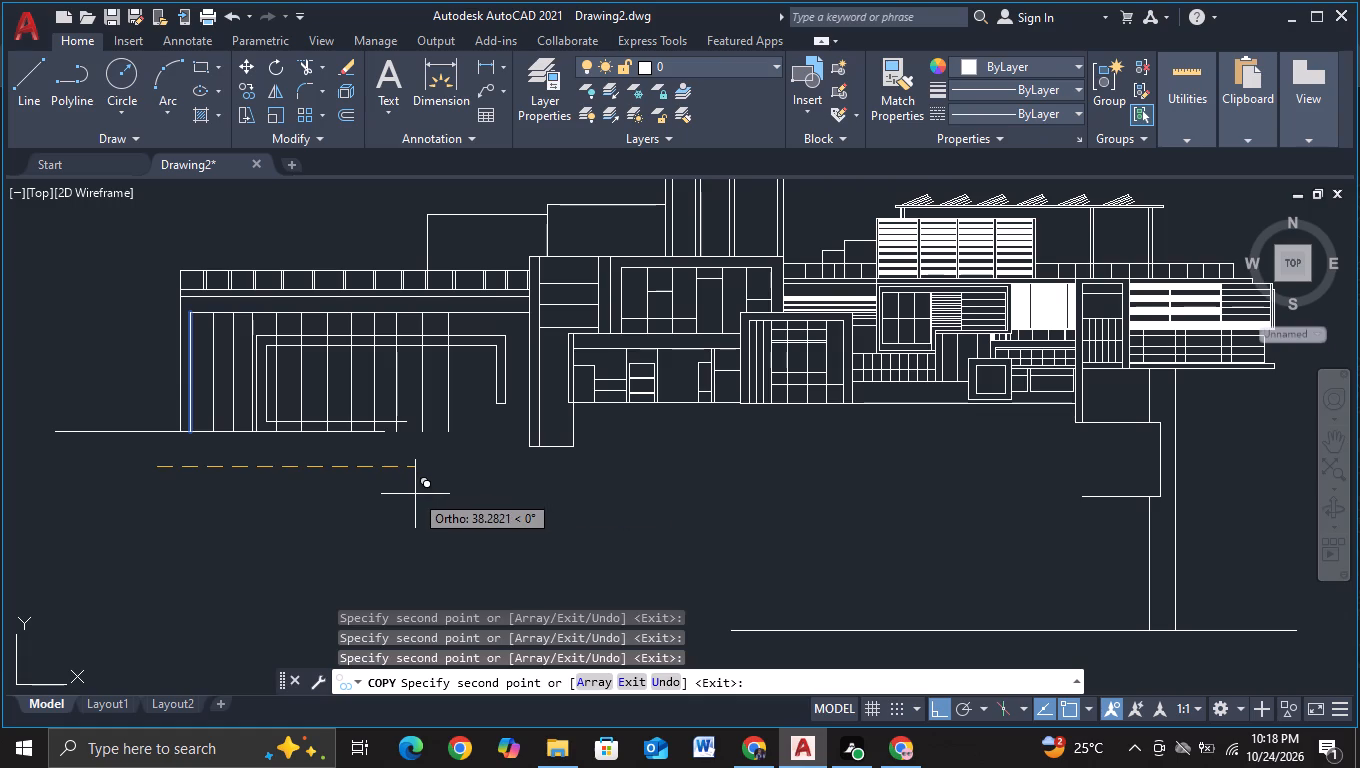
{"action": "left_click", "coordinate": [412, 494]}
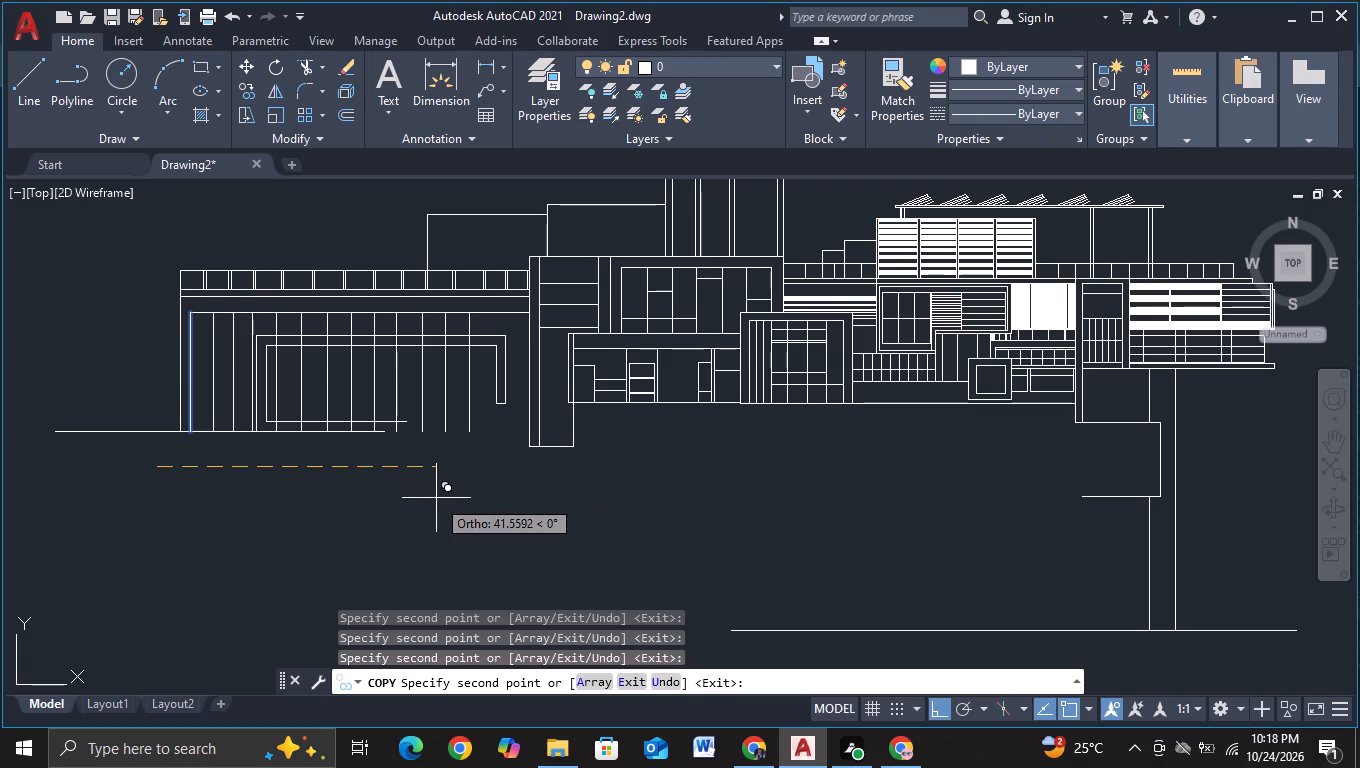
{"action": "left_click", "coordinate": [436, 498]}
{"action": "left_click", "coordinate": [457, 498]}
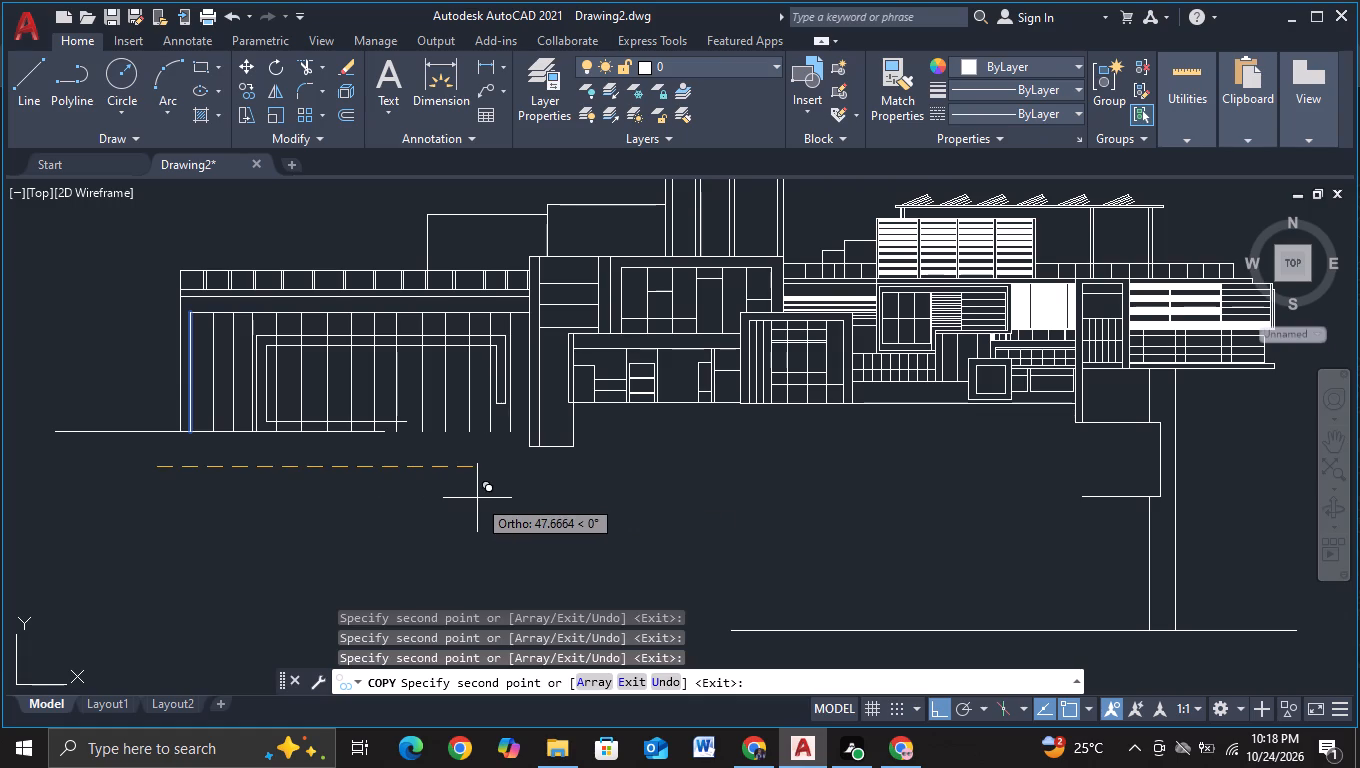
{"action": "left_click", "coordinate": [477, 498]}
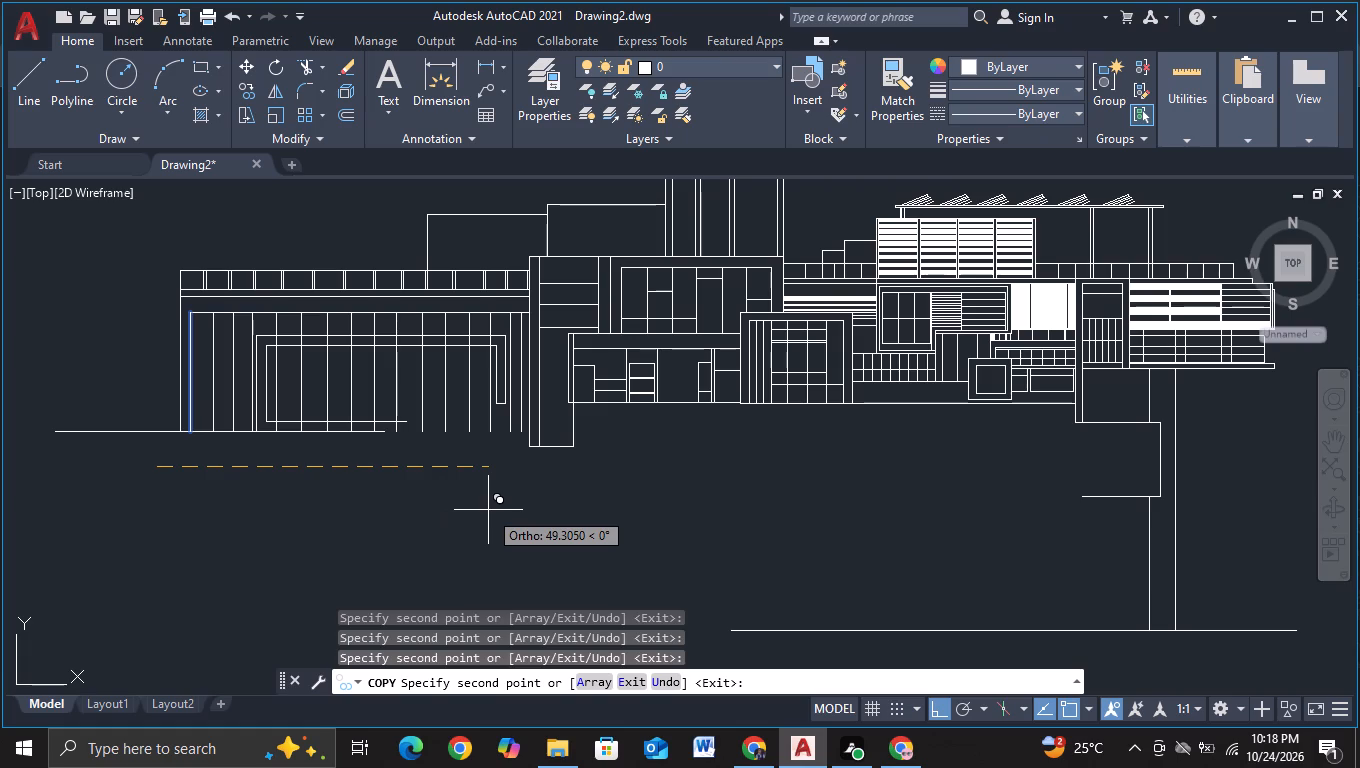
{"action": "key", "text": "Escape"}
Trim the copied verticals where they cross the double-outline frame and its opening, keeping the segments between the band and the frame's top.
{"action": "scroll", "coordinate": [456, 478], "scroll_direction": "up", "scroll_amount": 1}
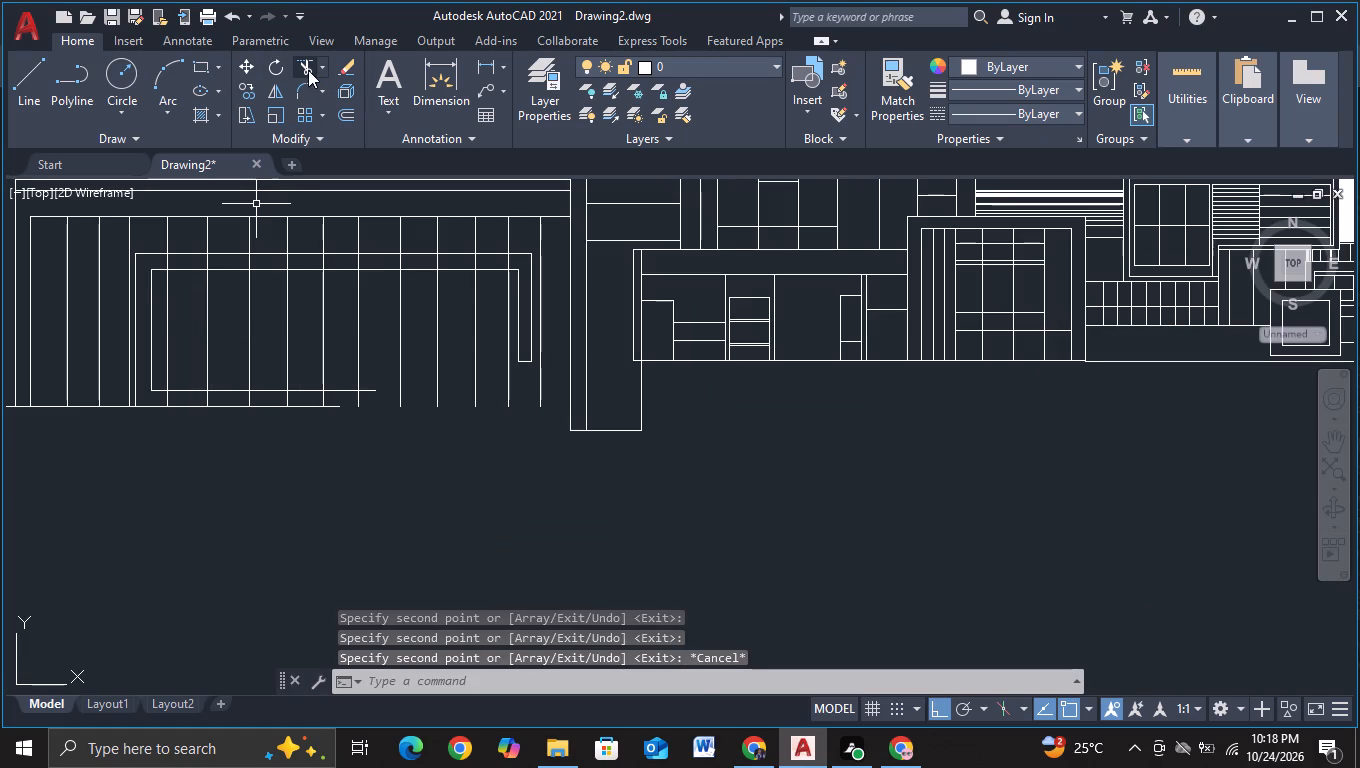
{"action": "left_click", "coordinate": [308, 70]}
{"action": "left_click", "coordinate": [164, 299]}
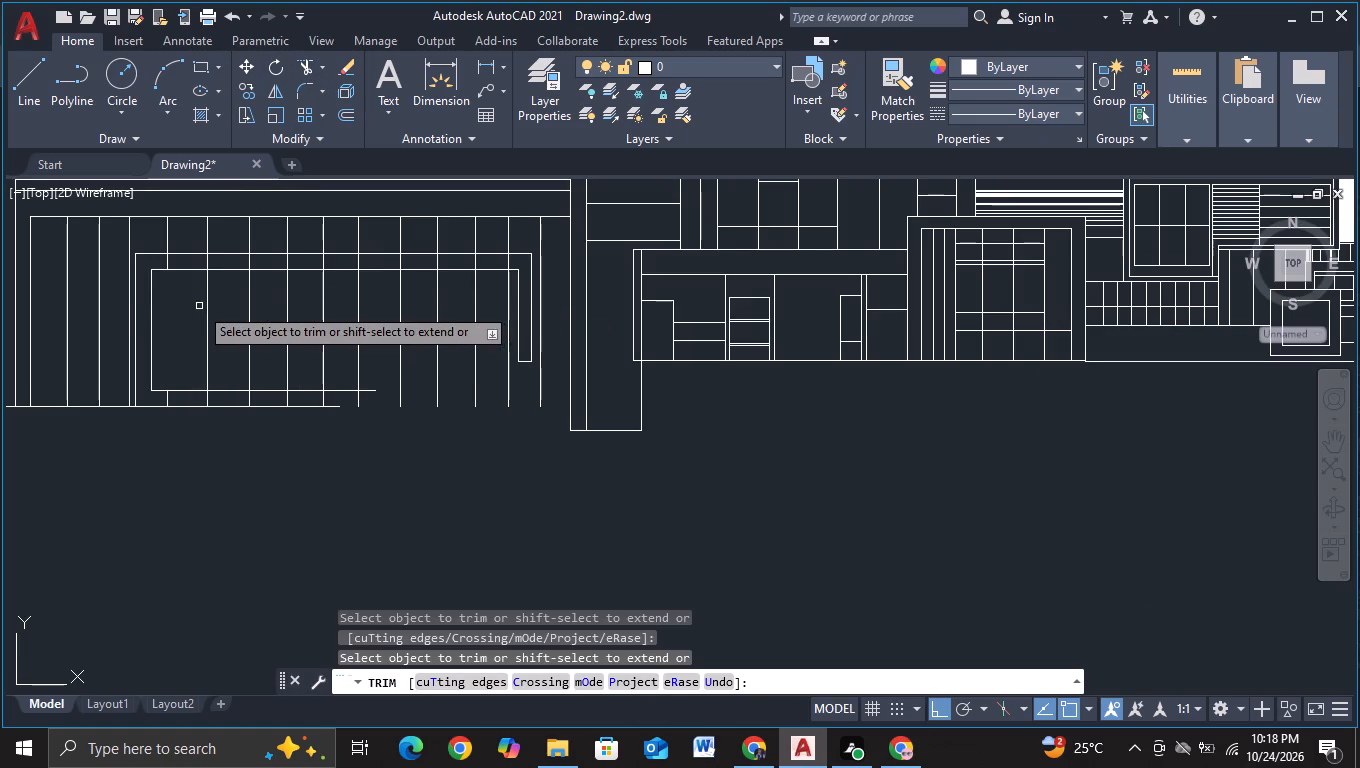
{"action": "left_click", "coordinate": [199, 306]}
{"action": "left_click", "coordinate": [506, 302]}
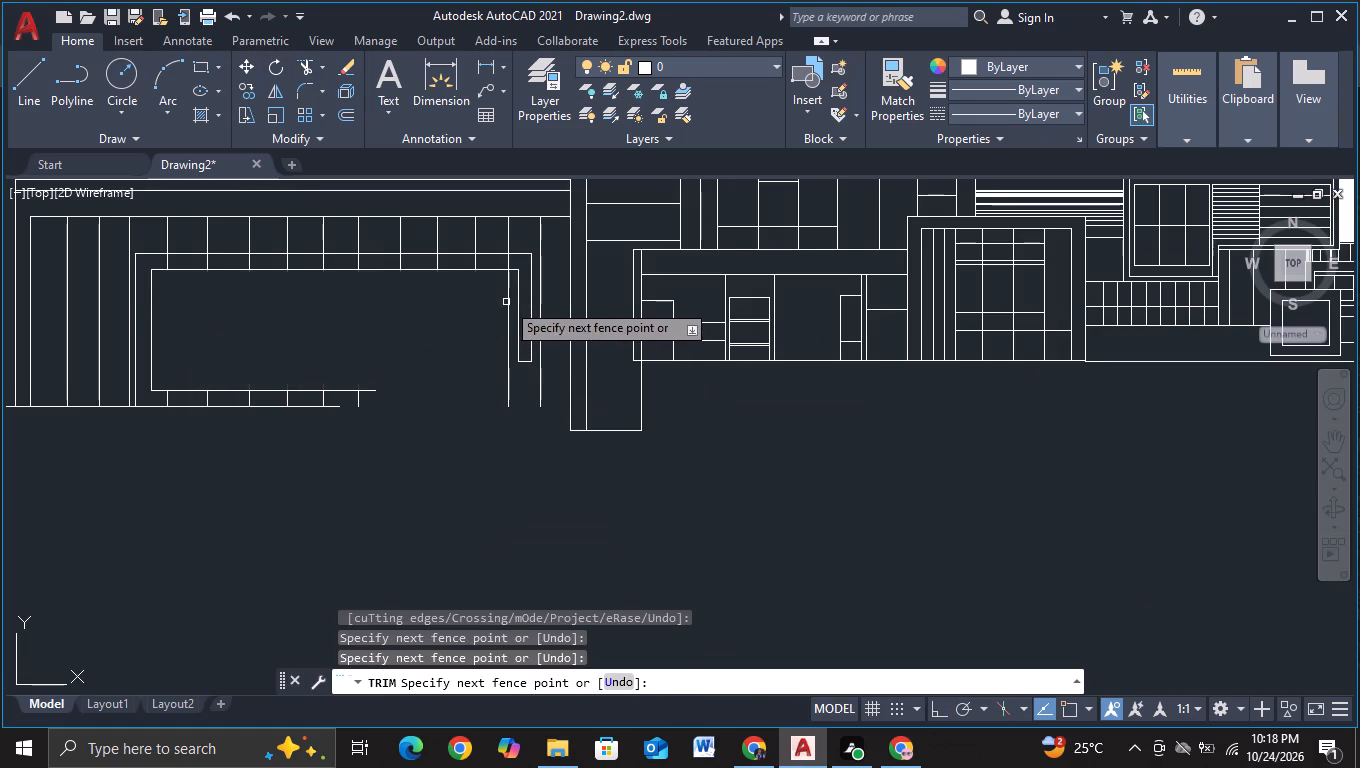
{"action": "left_click", "coordinate": [155, 261]}
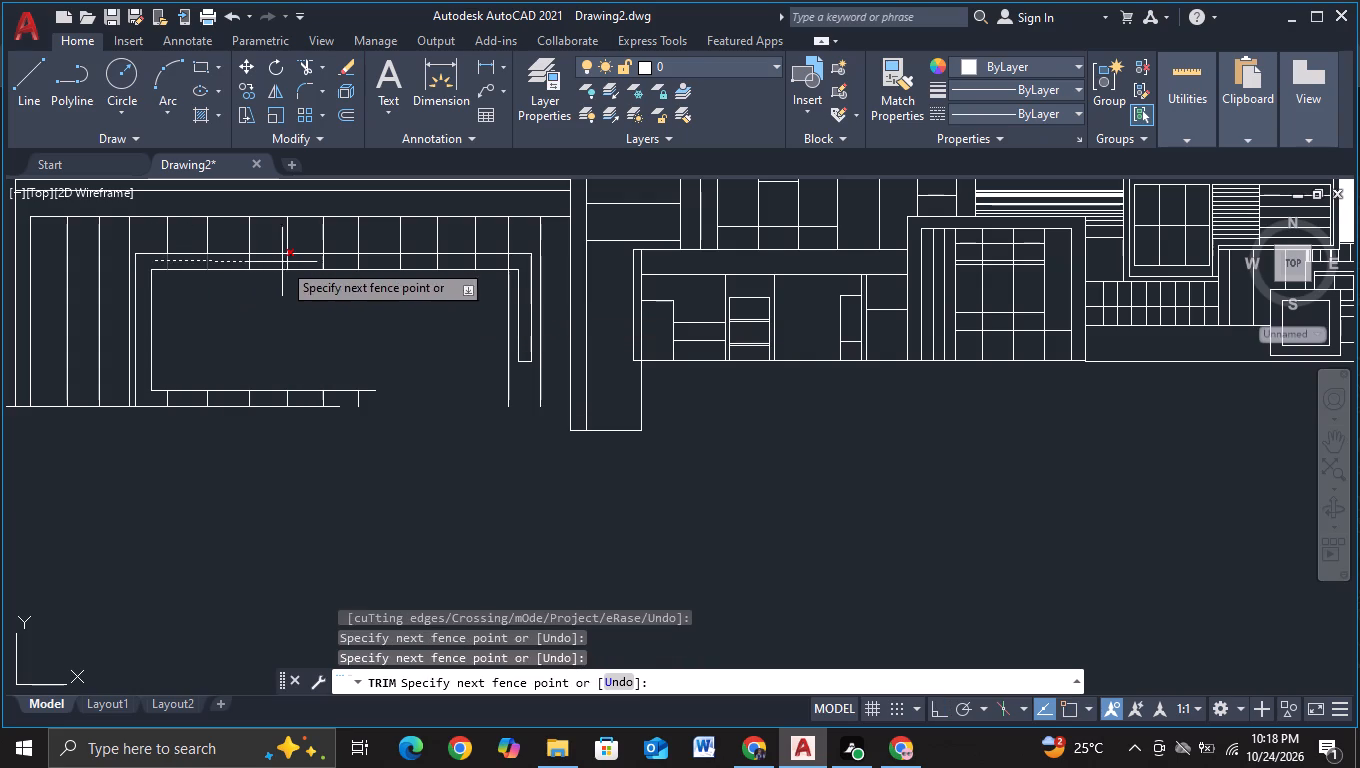
{"action": "left_click", "coordinate": [516, 264]}
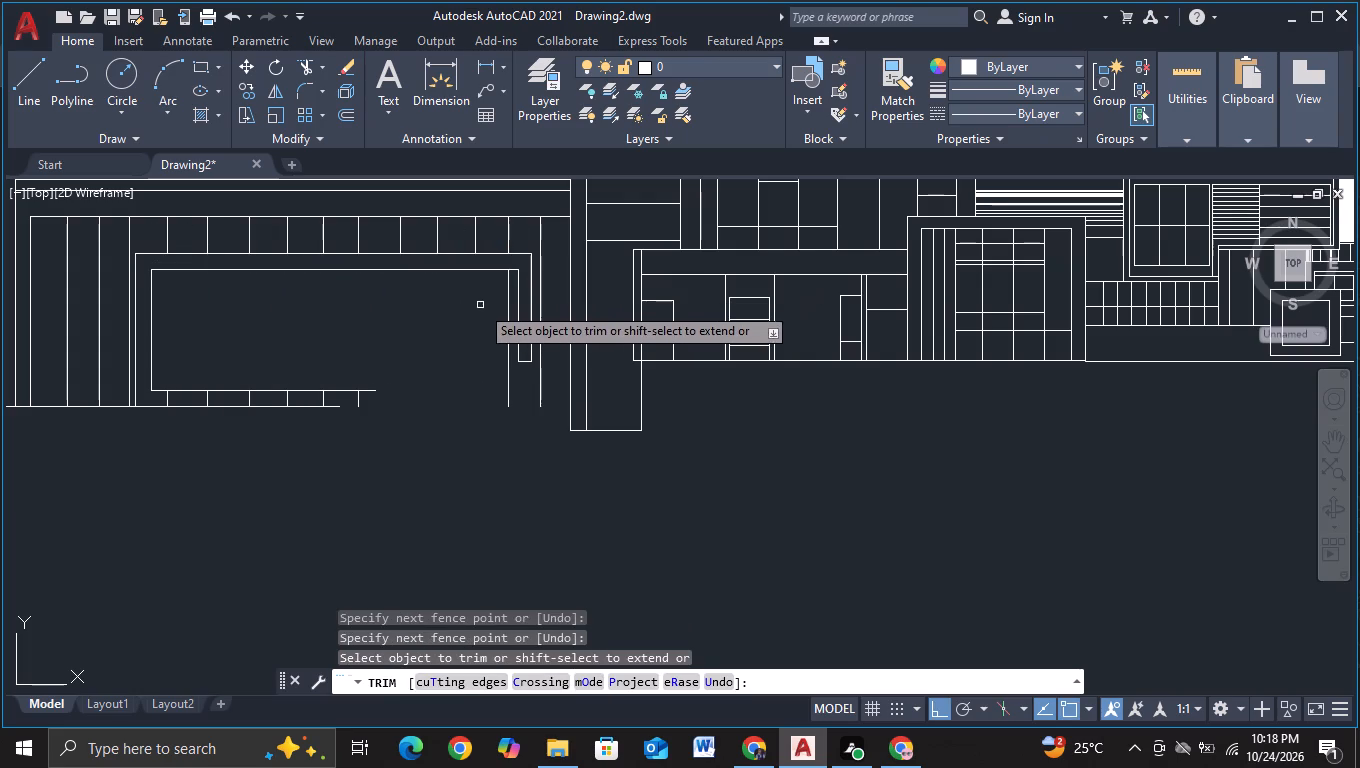
{"action": "left_click", "coordinate": [509, 296]}
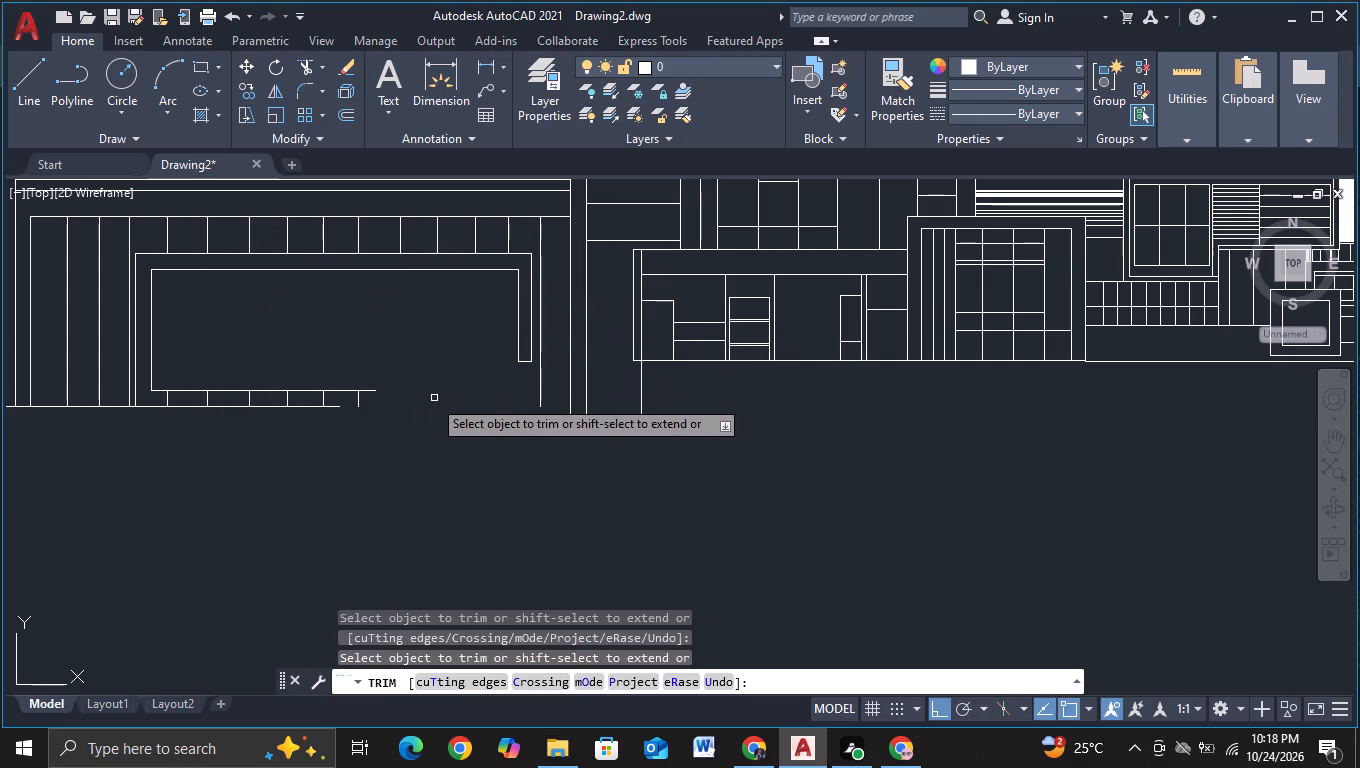
{"action": "left_click", "coordinate": [157, 398]}
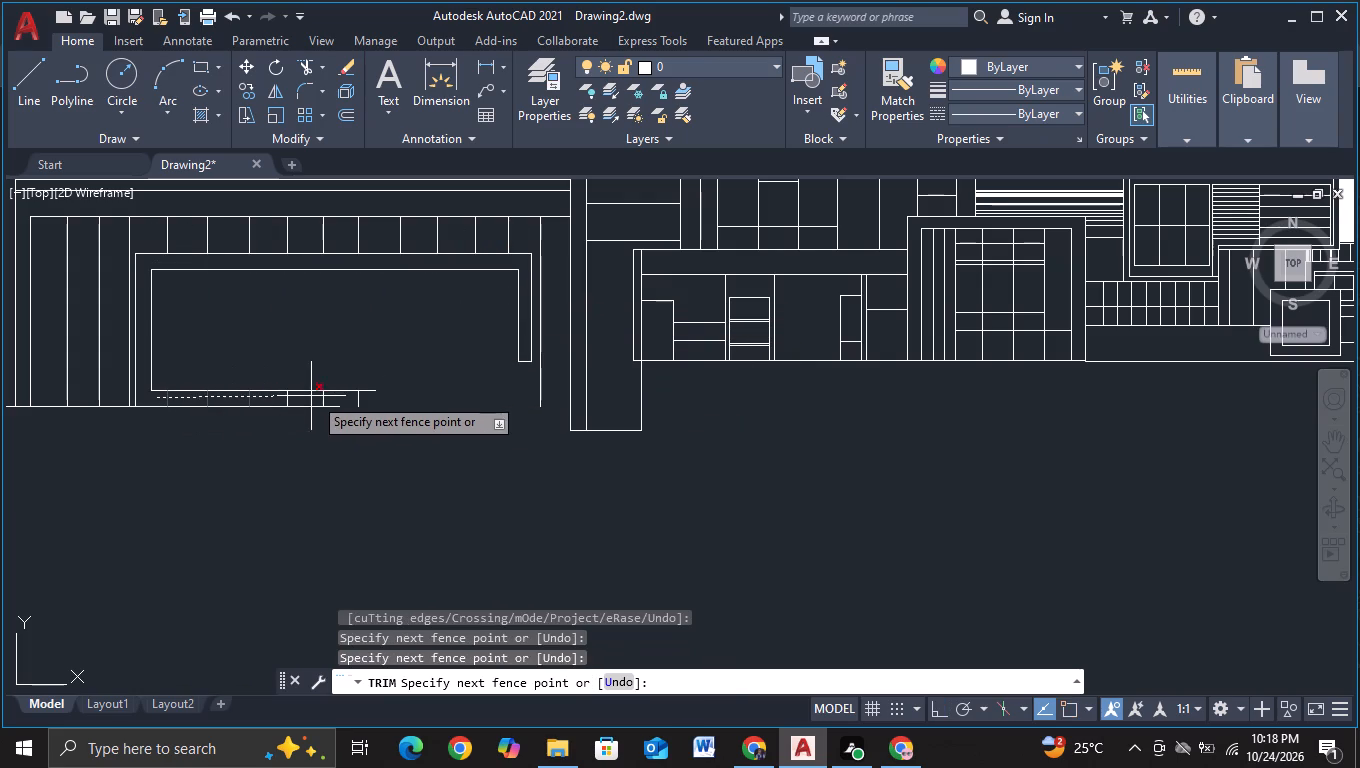
{"action": "left_click", "coordinate": [364, 399]}
{"action": "middle_click_drag", "start_coordinate": [442, 354], "coordinate": [206, 400]}
{"action": "key", "text": "Escape"}
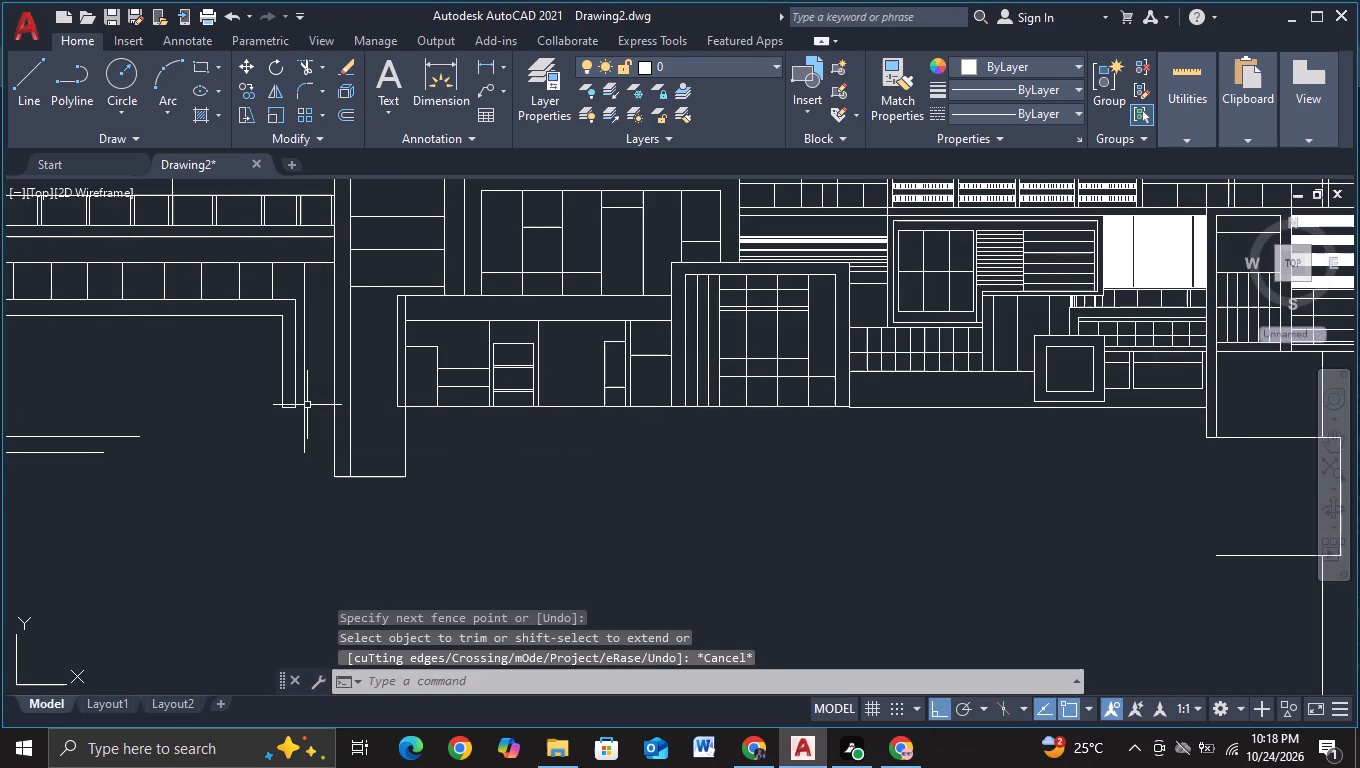
Move the last vertical line beyond the frame's right edge slightly rightward, toward the central block's pillar.
{"action": "left_click", "coordinate": [303, 412]}
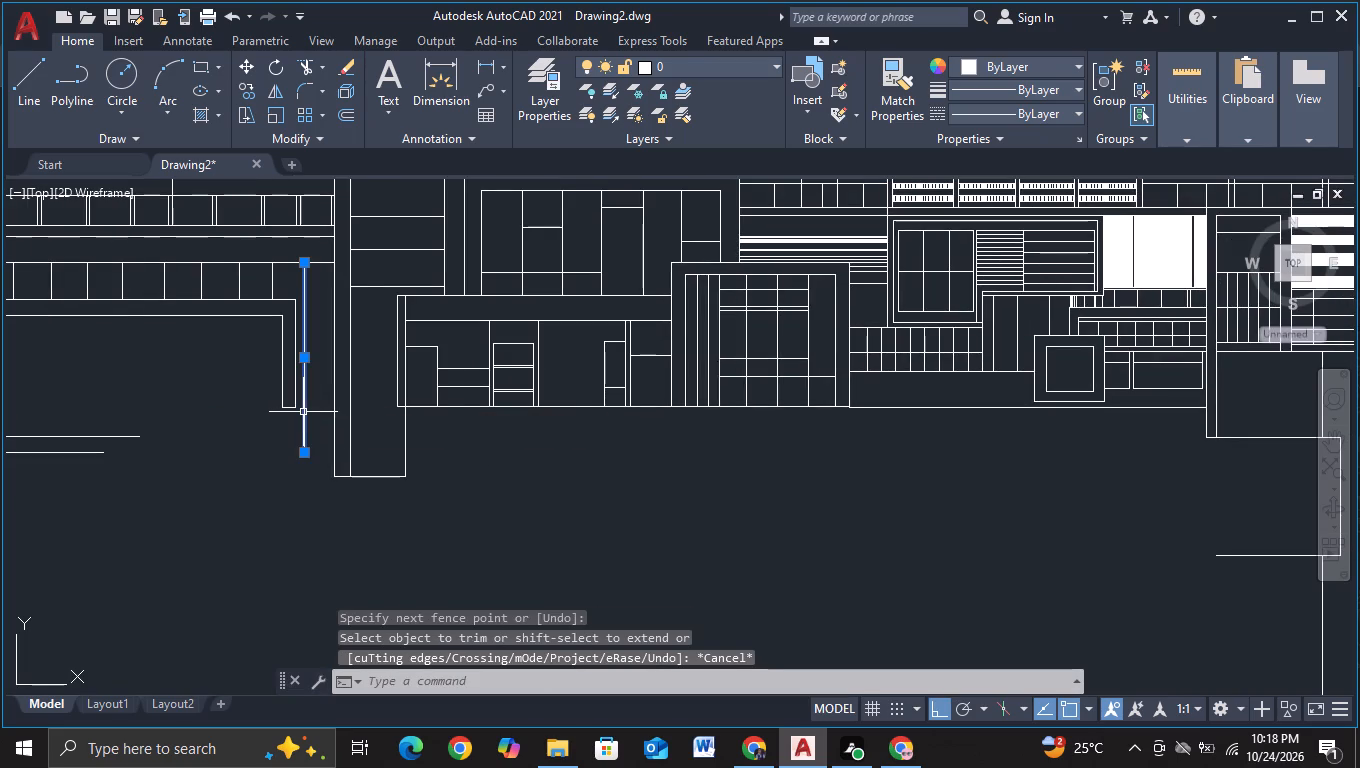
{"action": "key", "text": "m"}
{"action": "left_click", "coordinate": [378, 461]}
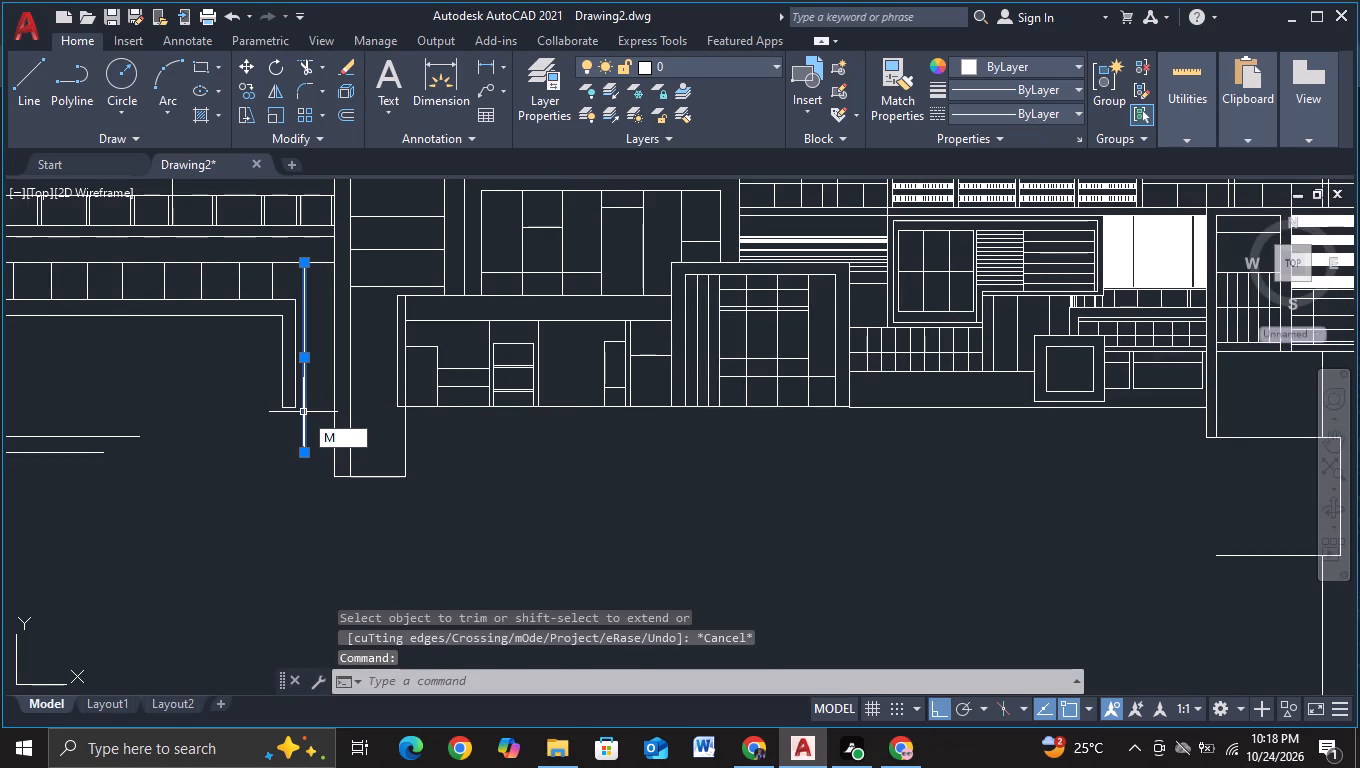
{"action": "left_click", "coordinate": [280, 485]}
{"action": "left_click", "coordinate": [288, 485]}
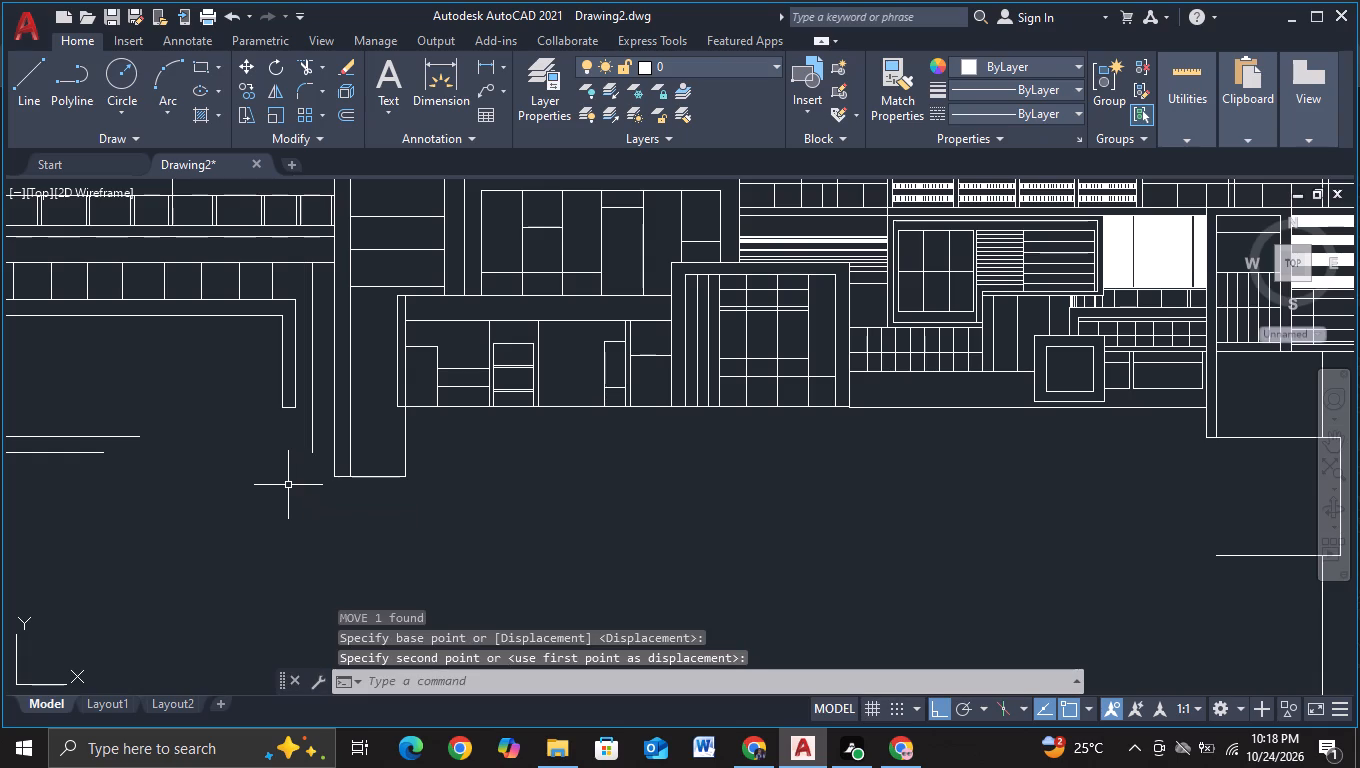
{"action": "key", "text": "Escape"}
Draw a short vertical step up from the ground line's right end and a horizontal line about 22 units rightward, just past the pillar's left edge.
{"action": "middle_click_drag", "start_coordinate": [189, 495], "coordinate": [399, 511]}
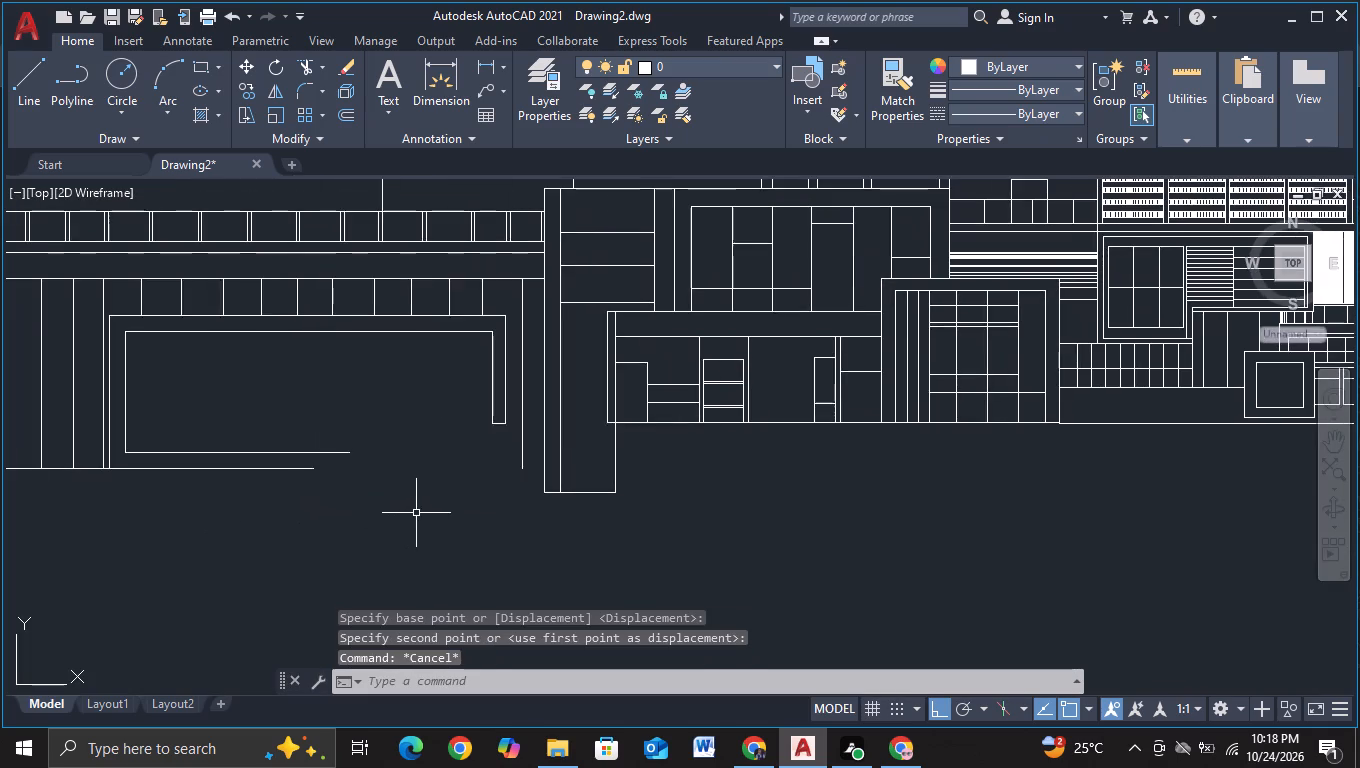
{"action": "middle_click_drag", "start_coordinate": [431, 507], "coordinate": [595, 410]}
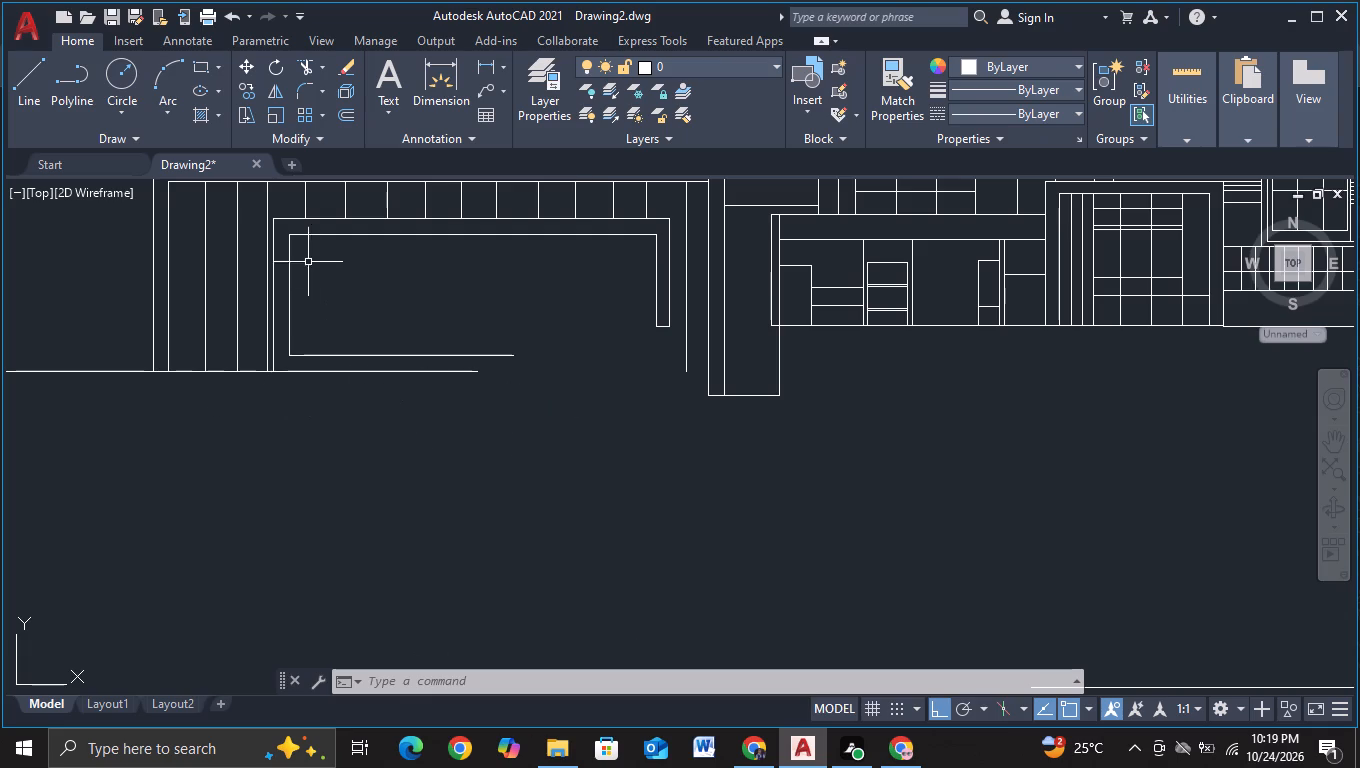
{"action": "left_click", "coordinate": [37, 83]}
{"action": "left_click", "coordinate": [477, 381]}
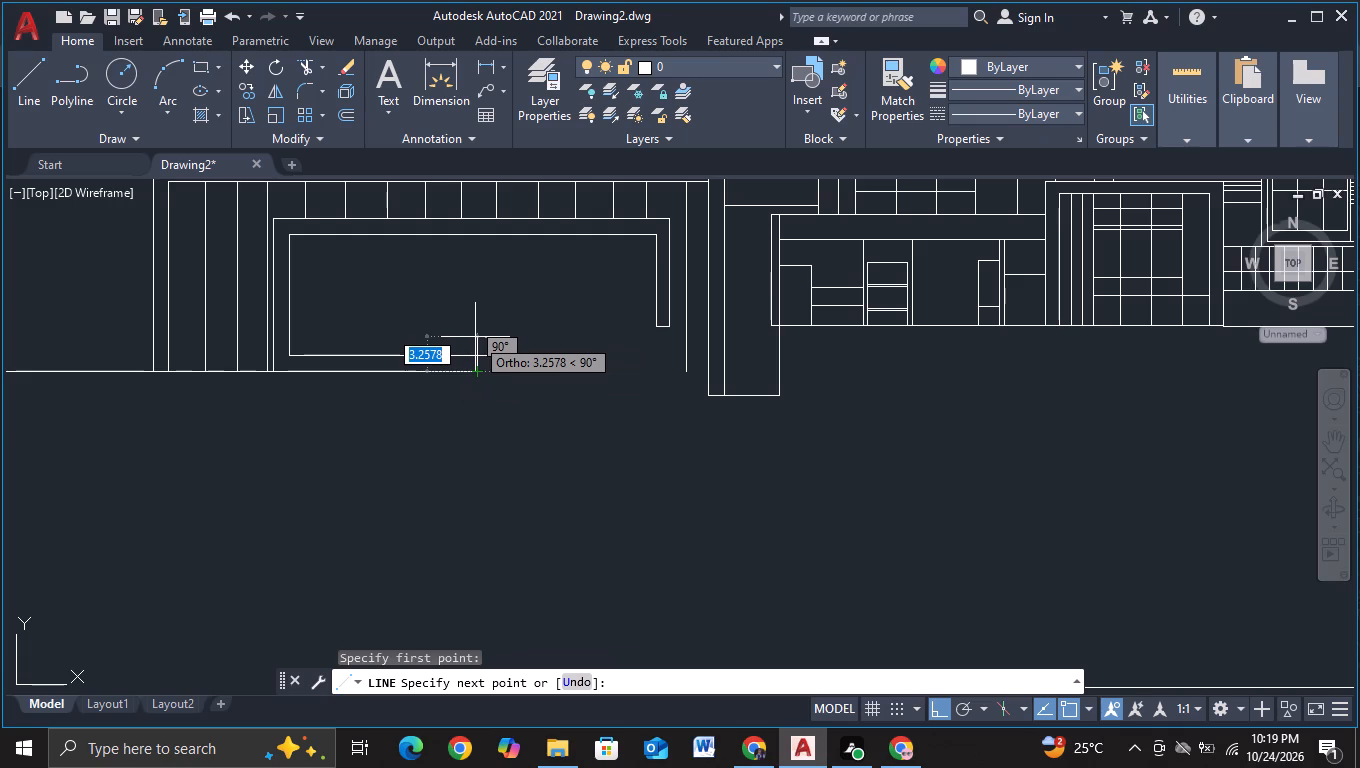
{"action": "scroll", "coordinate": [475, 339], "scroll_direction": "up", "scroll_amount": 1}
{"action": "left_click", "coordinate": [476, 352]}
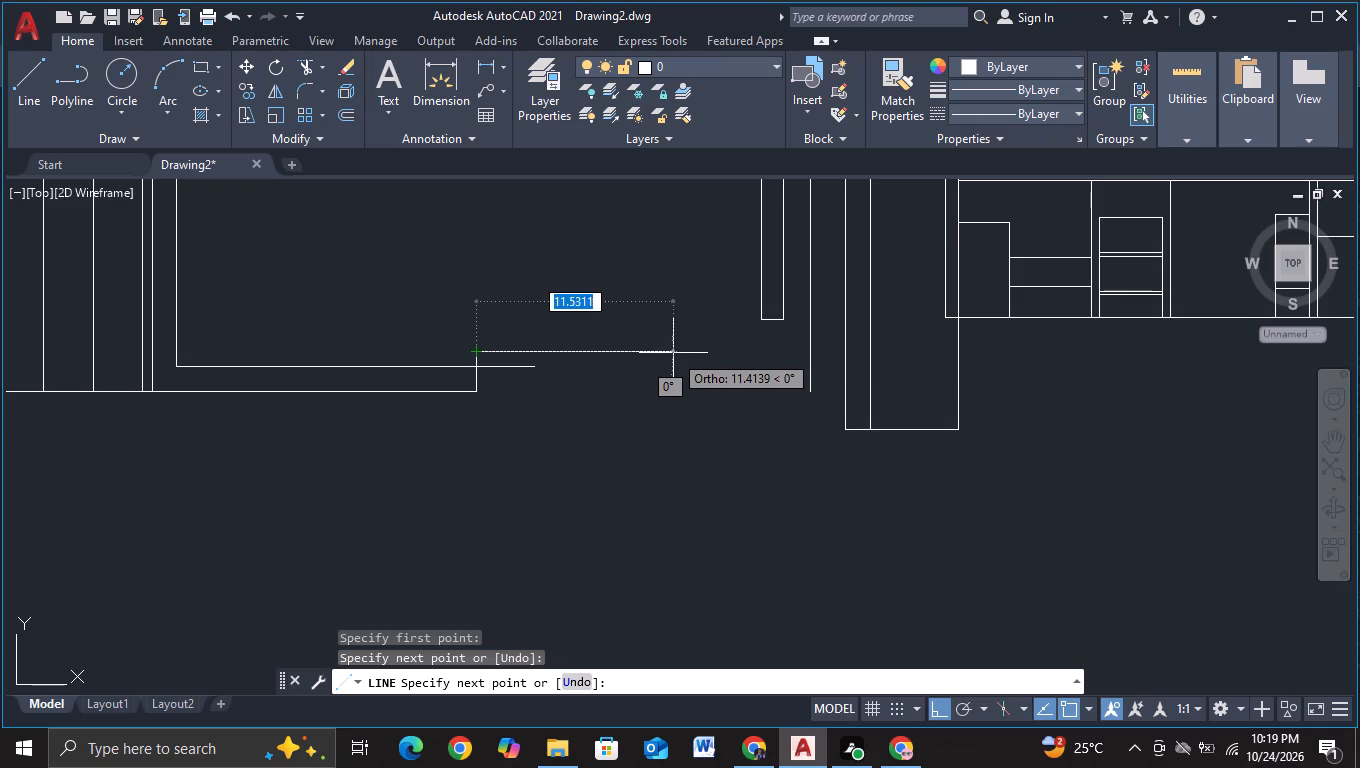
{"action": "scroll", "coordinate": [827, 354], "scroll_direction": "up", "scroll_amount": 1}
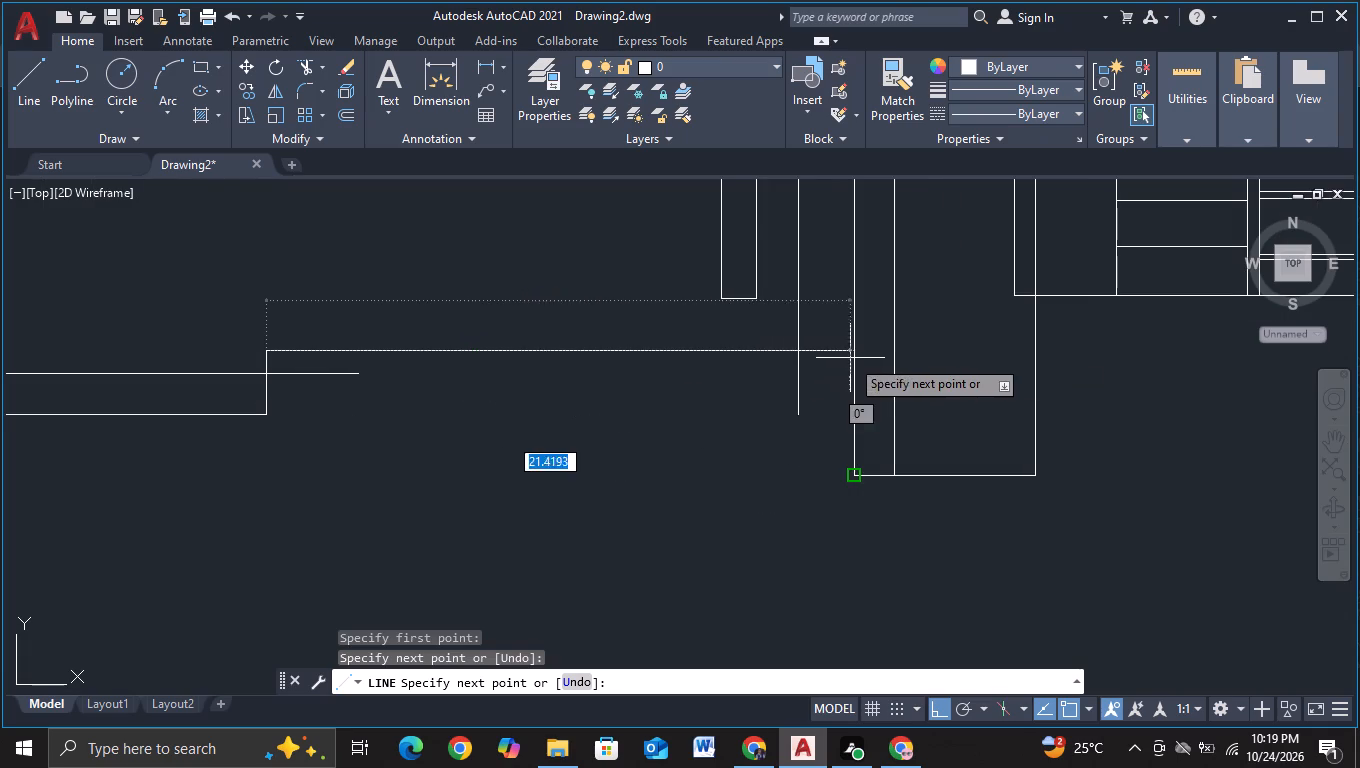
{"action": "key", "text": "F3"}
{"action": "left_click", "coordinate": [860, 350]}
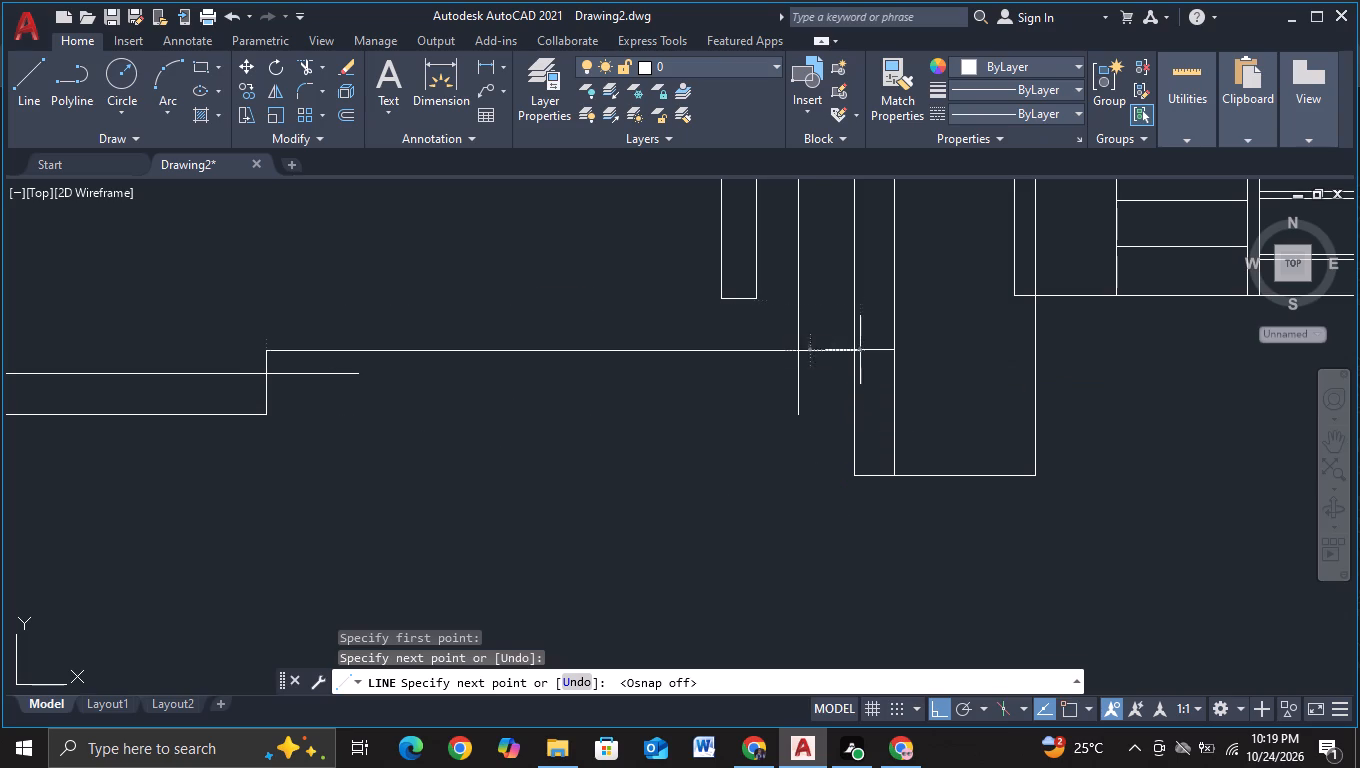
{"action": "key", "text": "Escape"}
Trim the raised ground line's overshoot past the pillar, the vertical's tail below it, and the frame line's stub beyond the step.
{"action": "left_click", "coordinate": [306, 62]}
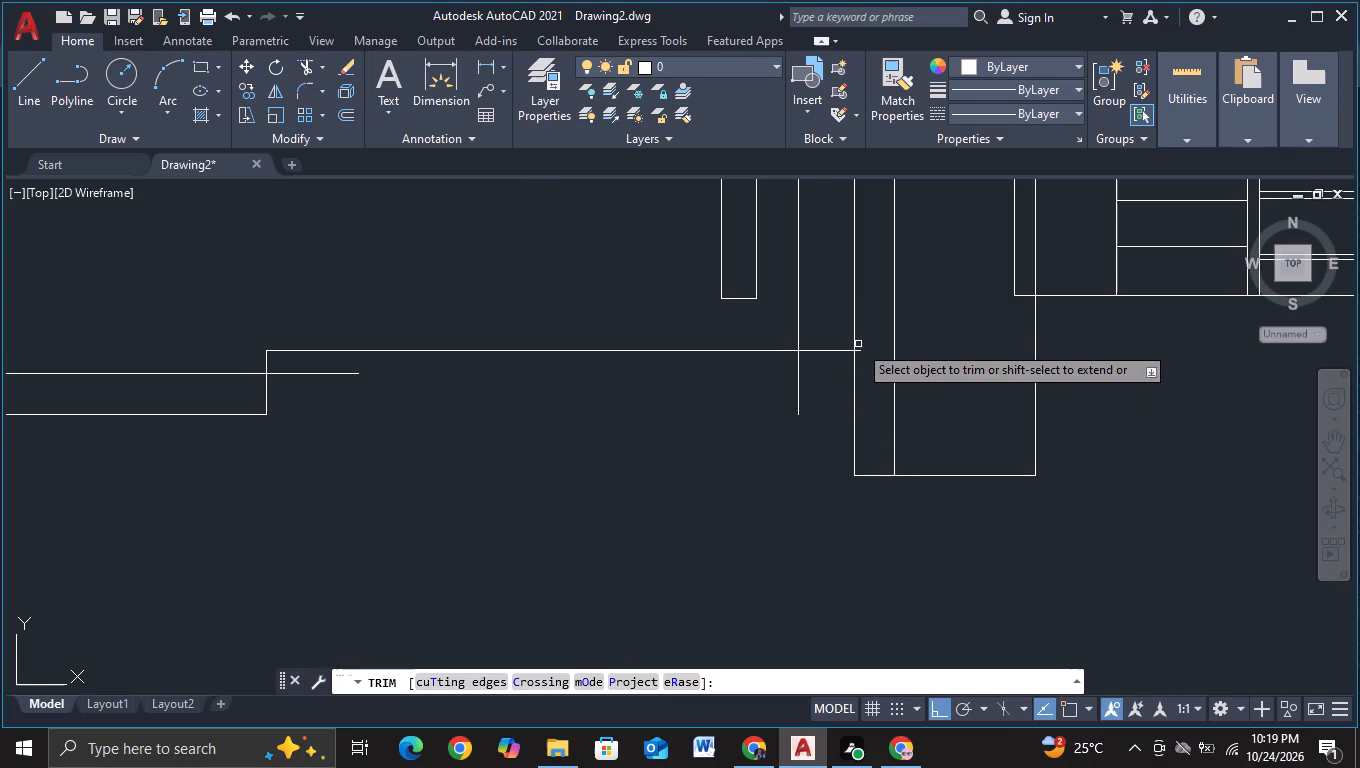
{"action": "left_click", "coordinate": [861, 351]}
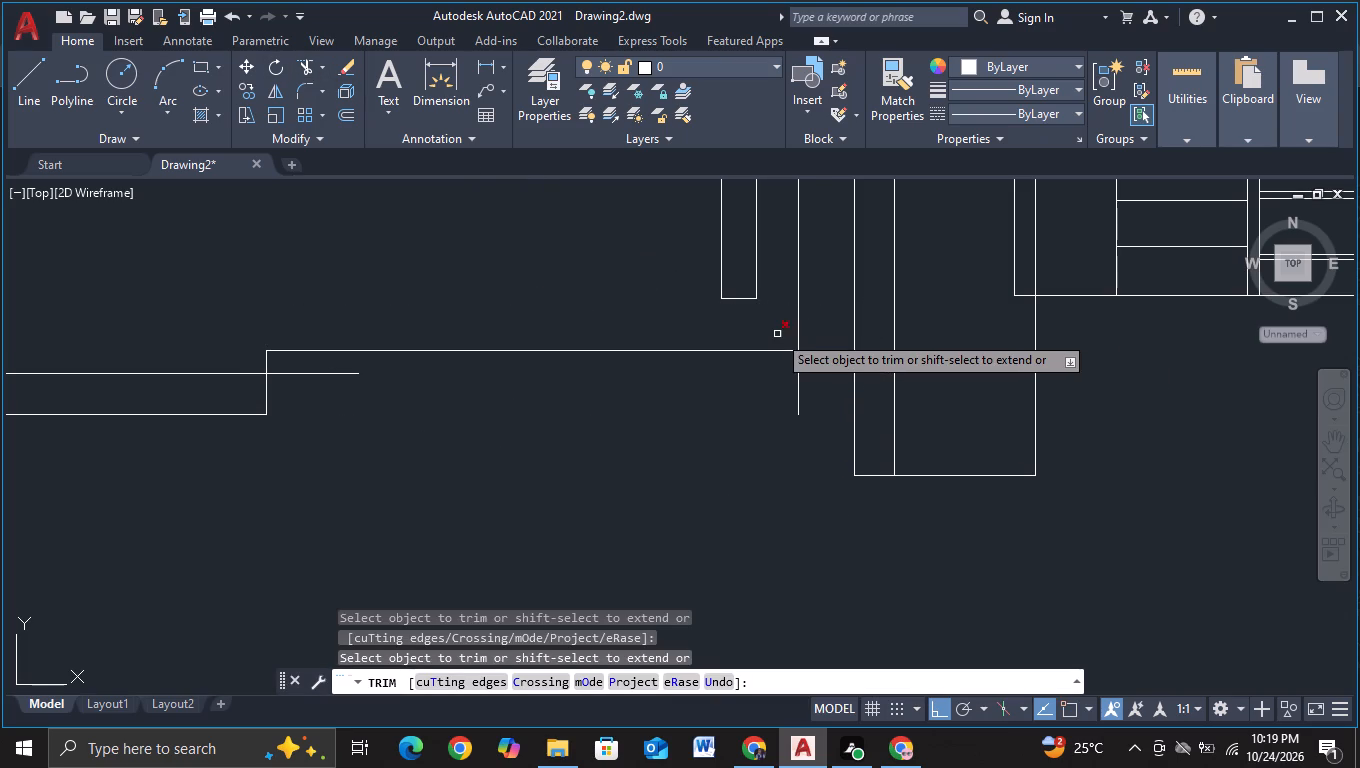
{"action": "left_click_drag", "start_coordinate": [755, 391], "coordinate": [830, 391]}
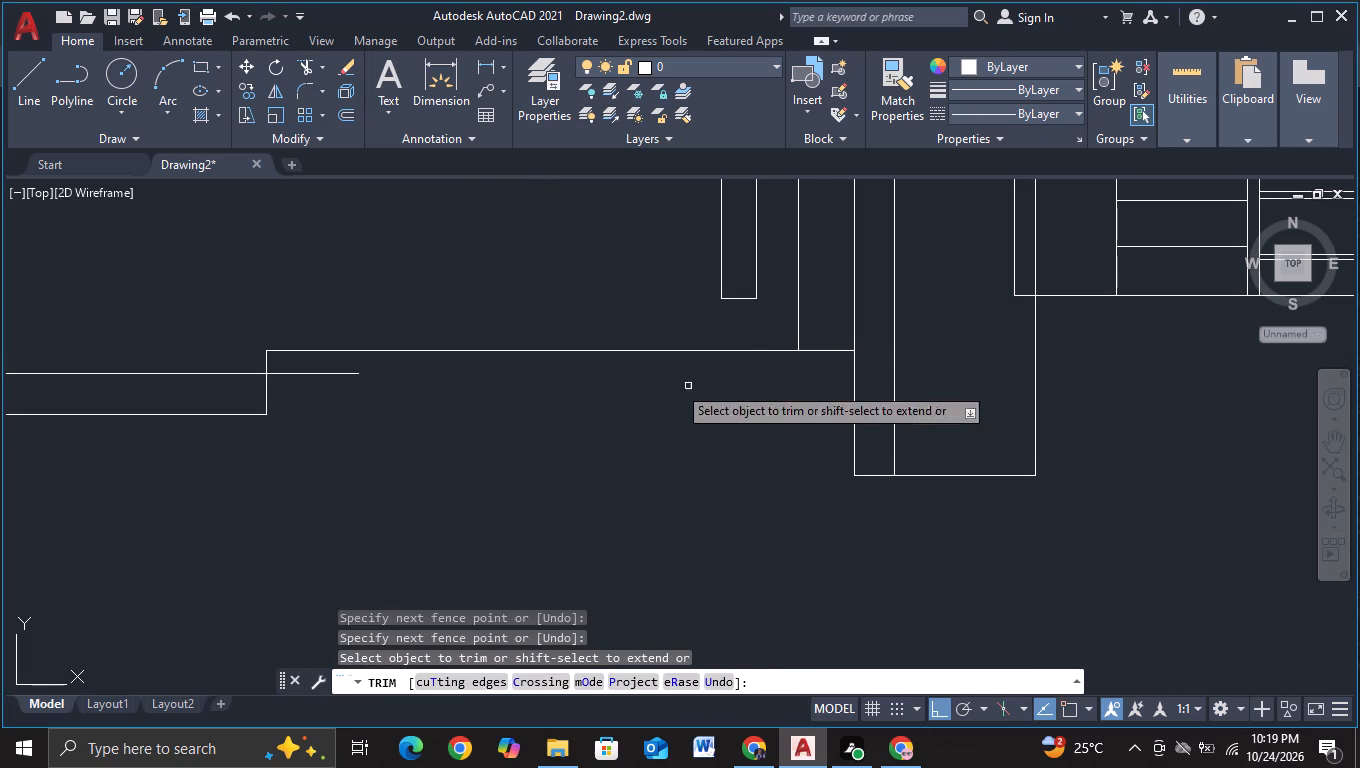
{"action": "left_click_drag", "start_coordinate": [320, 364], "coordinate": [312, 433]}
{"action": "key", "text": "Escape"}
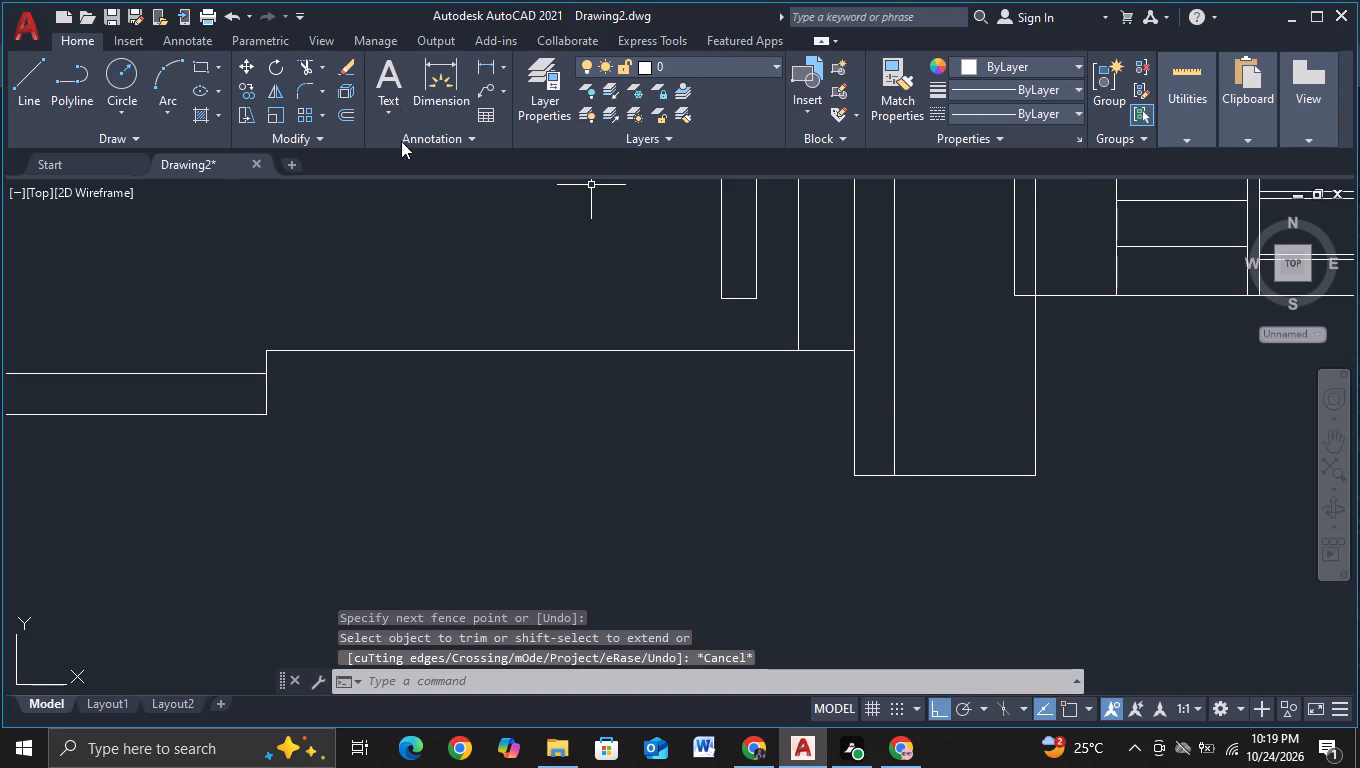
Remove the short horizontal line closing the frame's right leg and extend both leg verticals down to the raised ground line.
{"action": "left_click", "coordinate": [303, 60]}
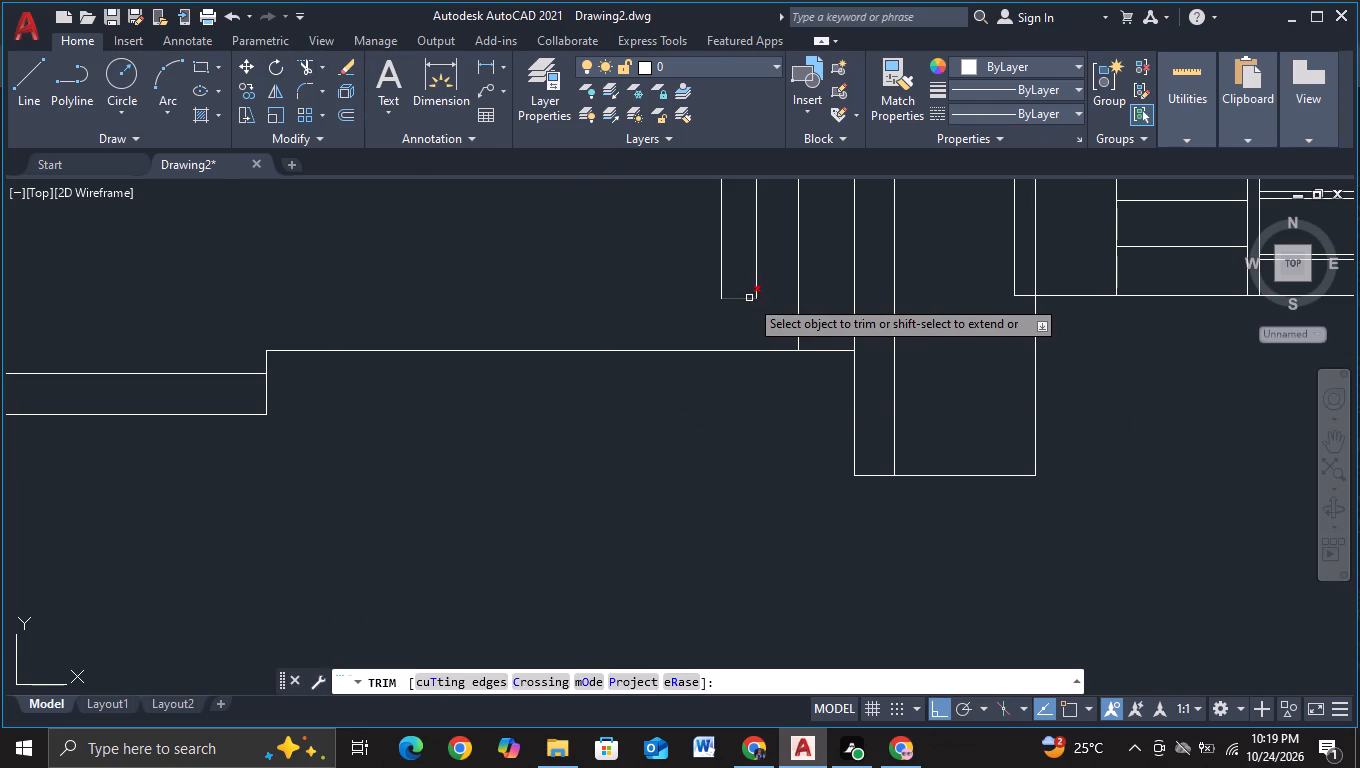
{"action": "left_click", "coordinate": [749, 298]}
{"action": "key", "text": "Escape"}
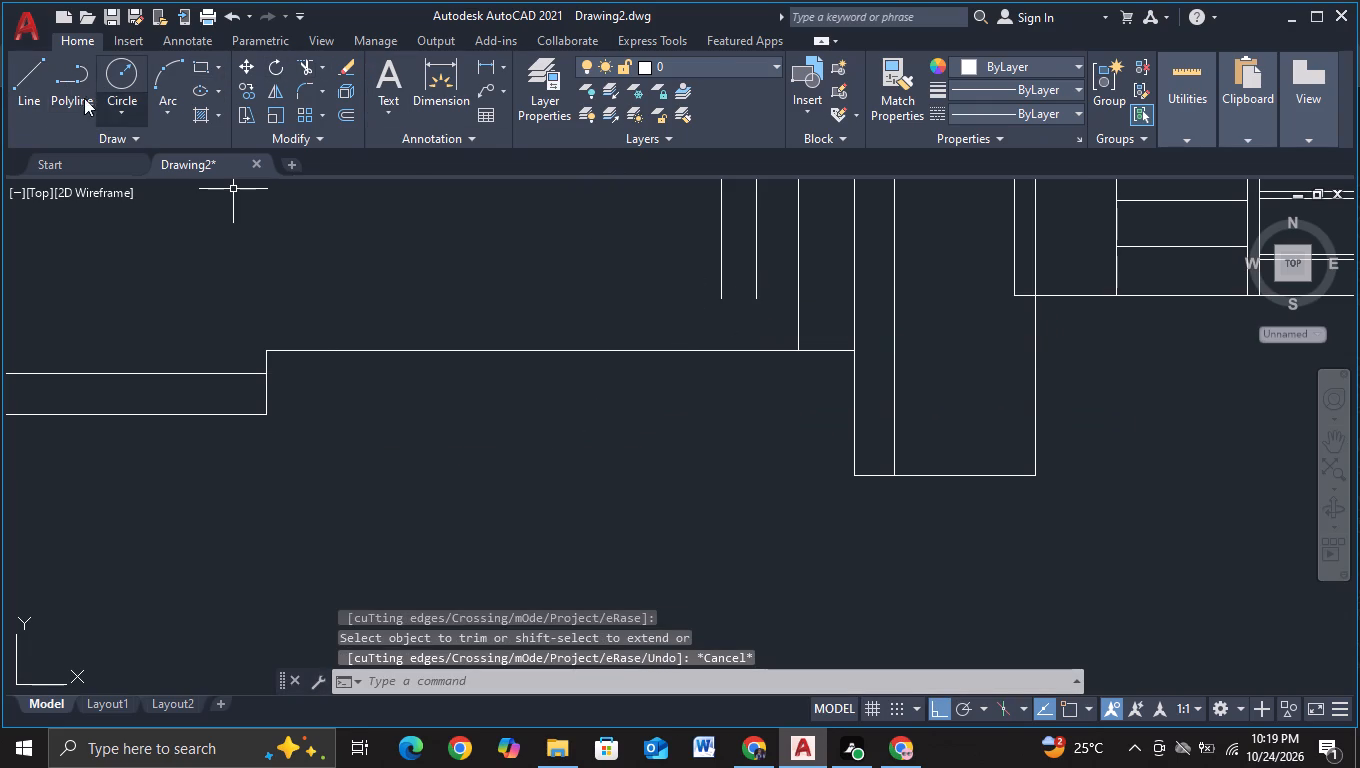
{"action": "key", "text": "e"}
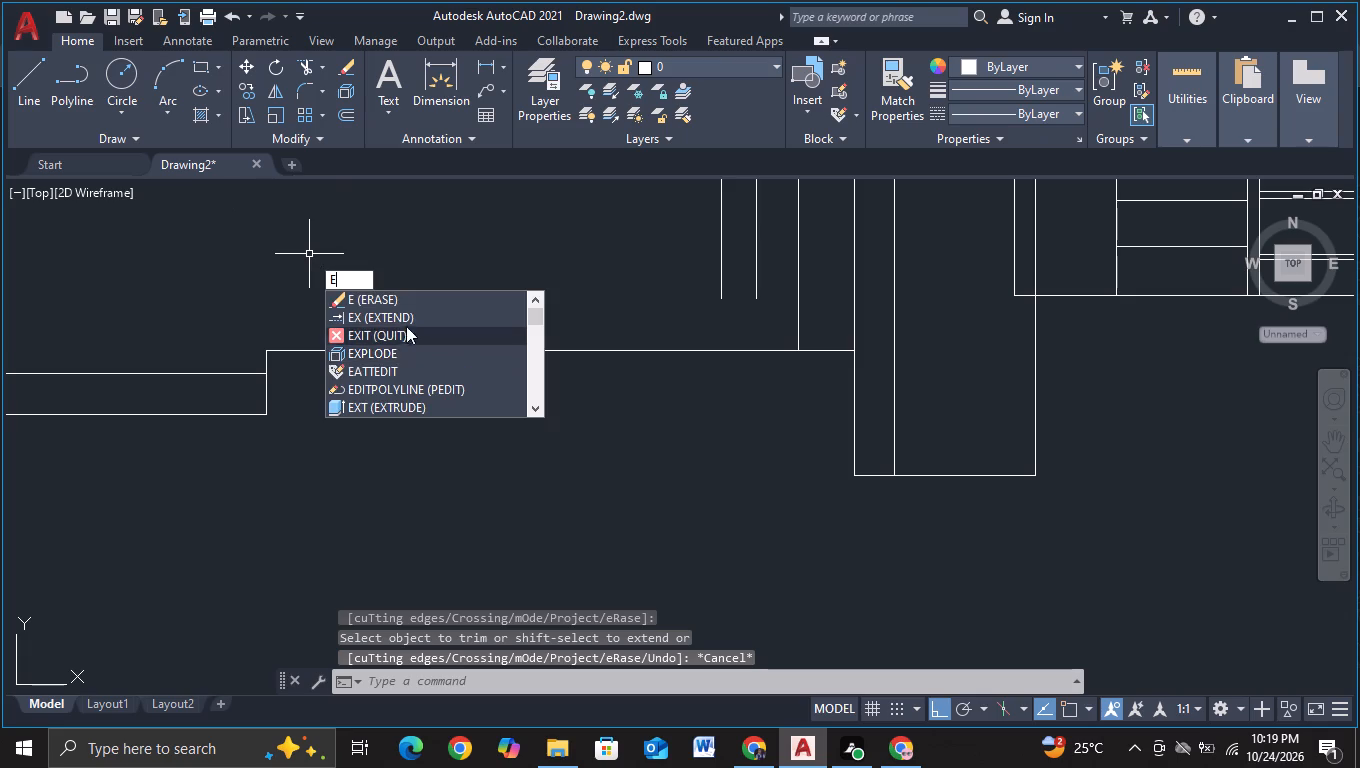
{"action": "left_click", "coordinate": [408, 319]}
{"action": "left_click", "coordinate": [665, 287]}
{"action": "left_click", "coordinate": [771, 287]}
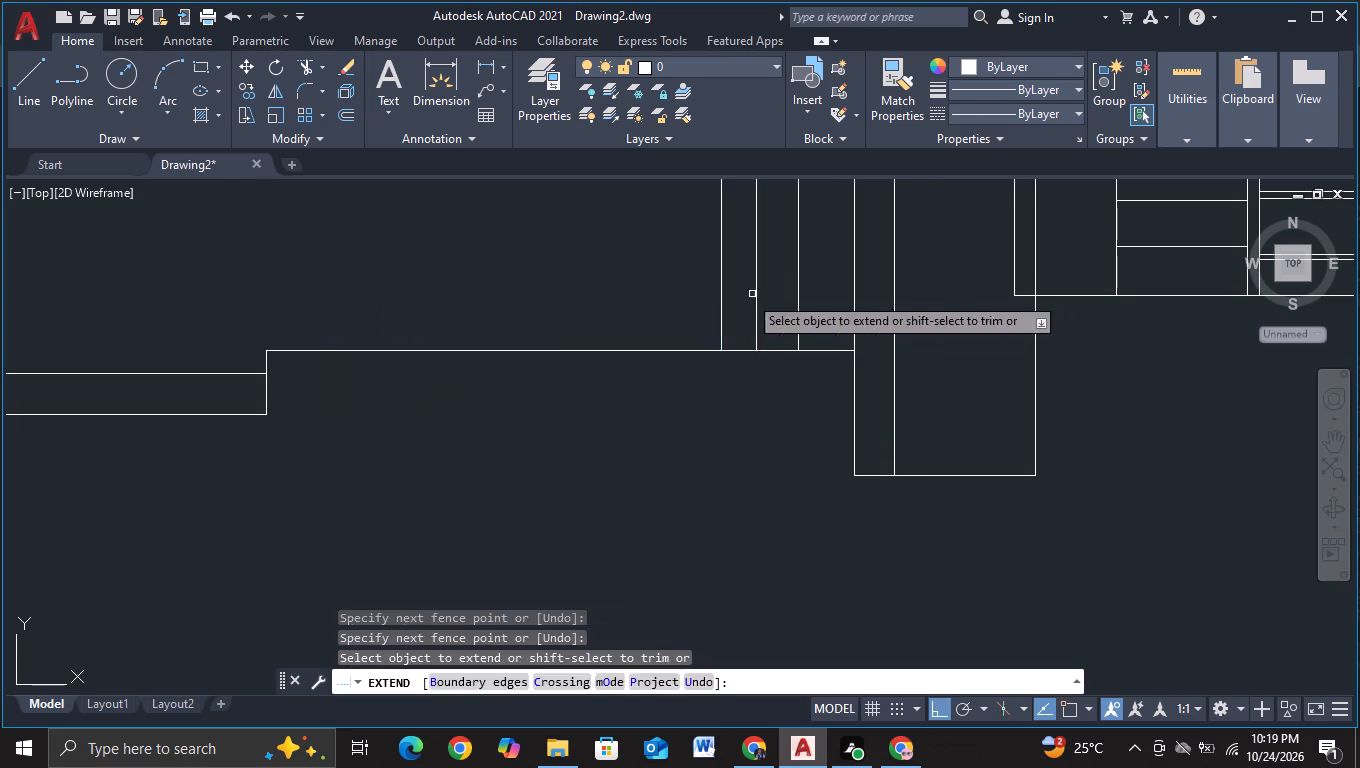
{"action": "key", "text": "Escape"}
Draw a horizontal line across the whole left wing, just below the opening's top, from outside its left edge to past the pillar's inner line.
{"action": "scroll", "coordinate": [687, 414], "scroll_direction": "down", "scroll_amount": 1}
{"action": "scroll", "coordinate": [697, 499], "scroll_direction": "down", "scroll_amount": 1}
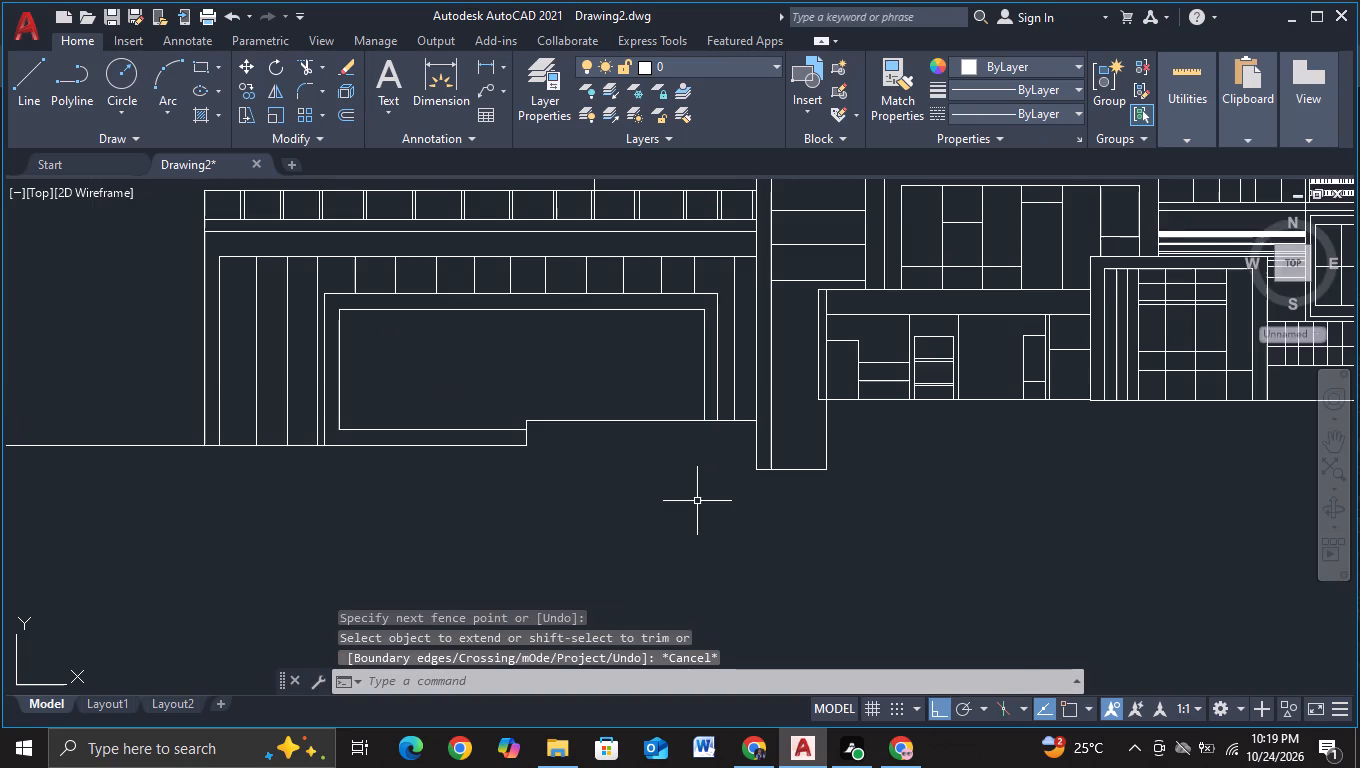
{"action": "middle_click_drag", "start_coordinate": [697, 502], "coordinate": [713, 466]}
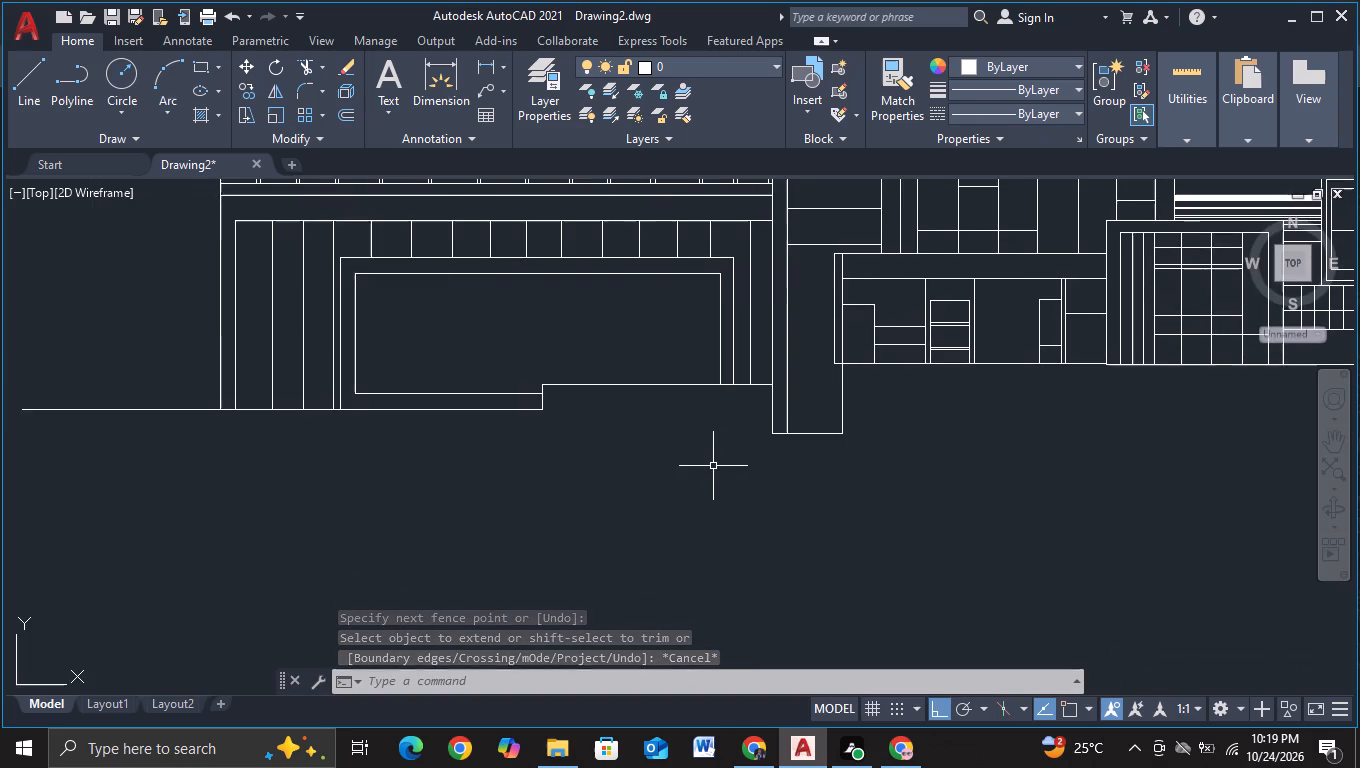
{"action": "middle_click_drag", "start_coordinate": [700, 480], "coordinate": [707, 460]}
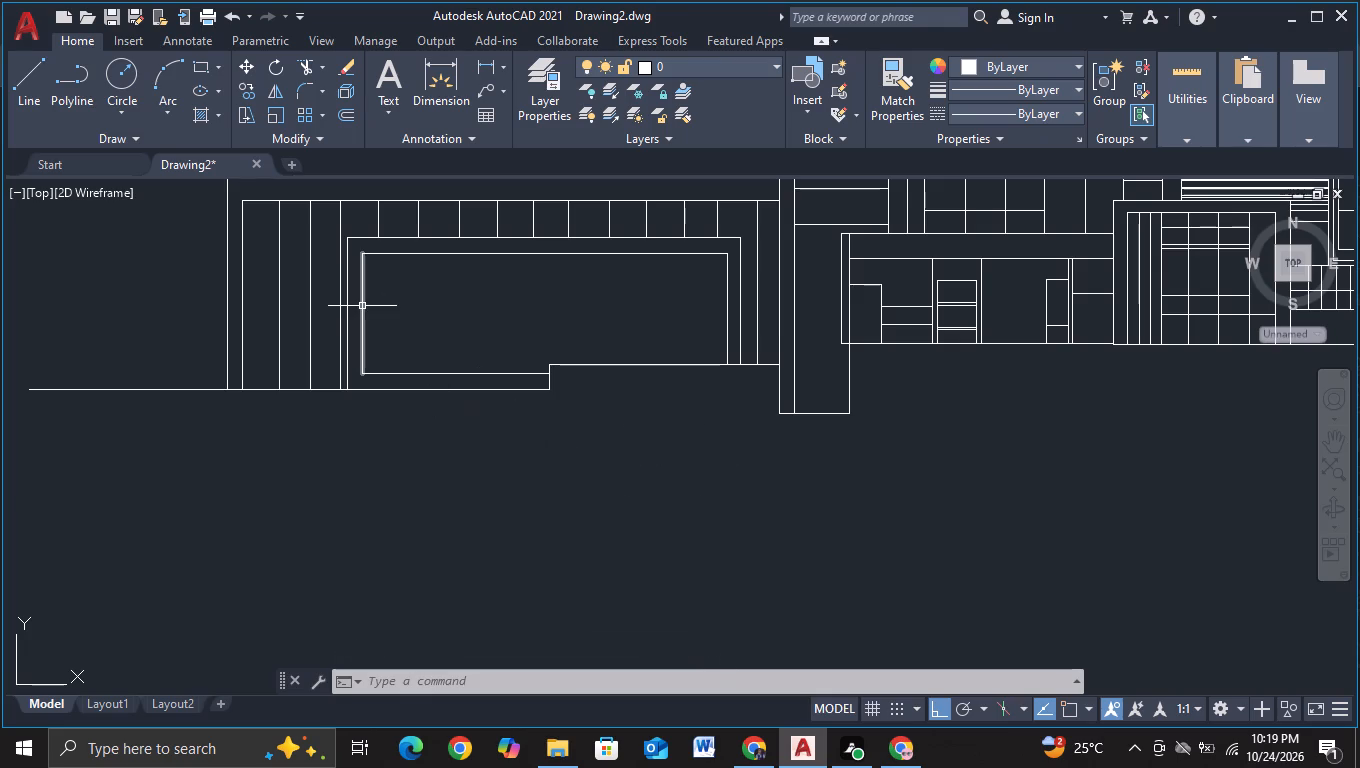
{"action": "left_click", "coordinate": [30, 72]}
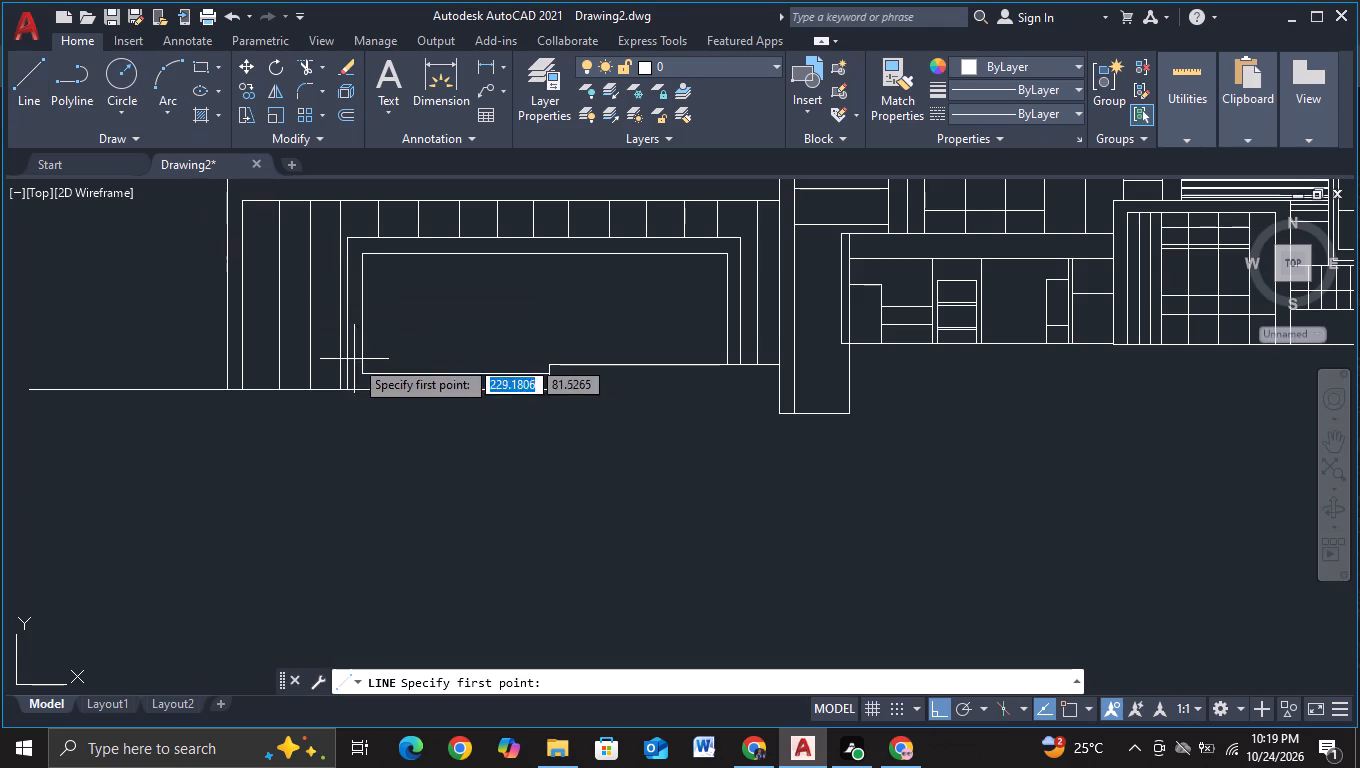
{"action": "left_click", "coordinate": [198, 265]}
{"action": "middle_click_drag", "start_coordinate": [605, 286], "coordinate": [389, 340]}
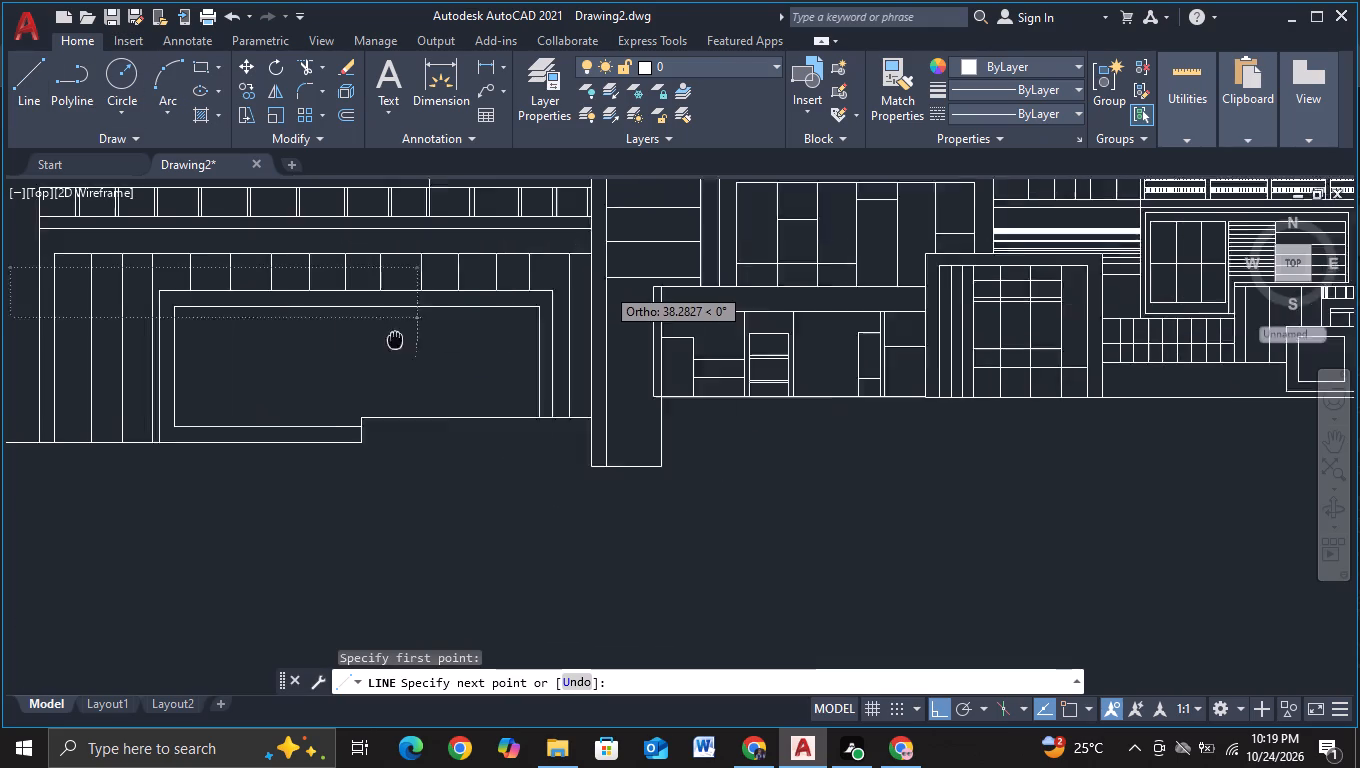
{"action": "scroll", "coordinate": [587, 370], "scroll_direction": "up", "scroll_amount": 1}
{"action": "left_click", "coordinate": [587, 370]}
{"action": "key", "text": "Escape"}
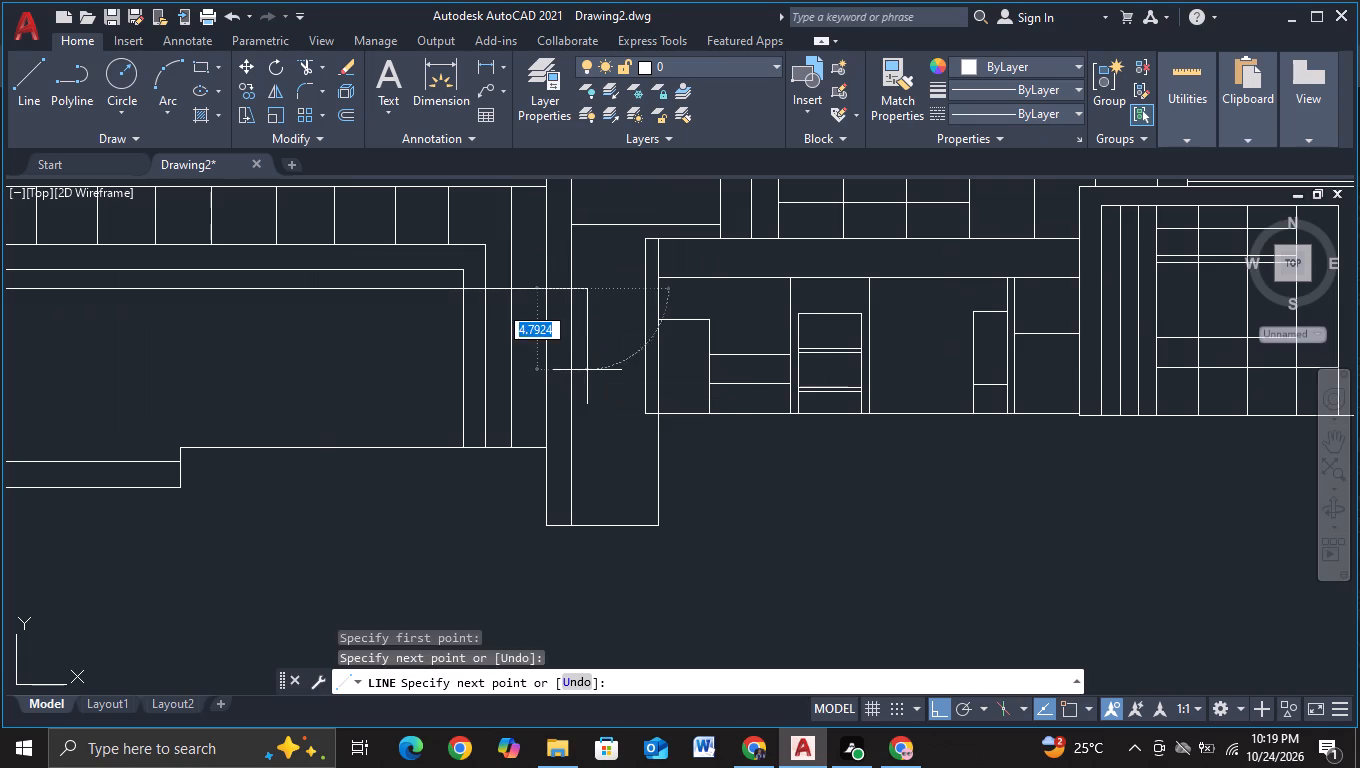
Trim the horizontal line's ends back to the pillar's left edge and the left leg's inner vertical line.
{"action": "left_click", "coordinate": [303, 66]}
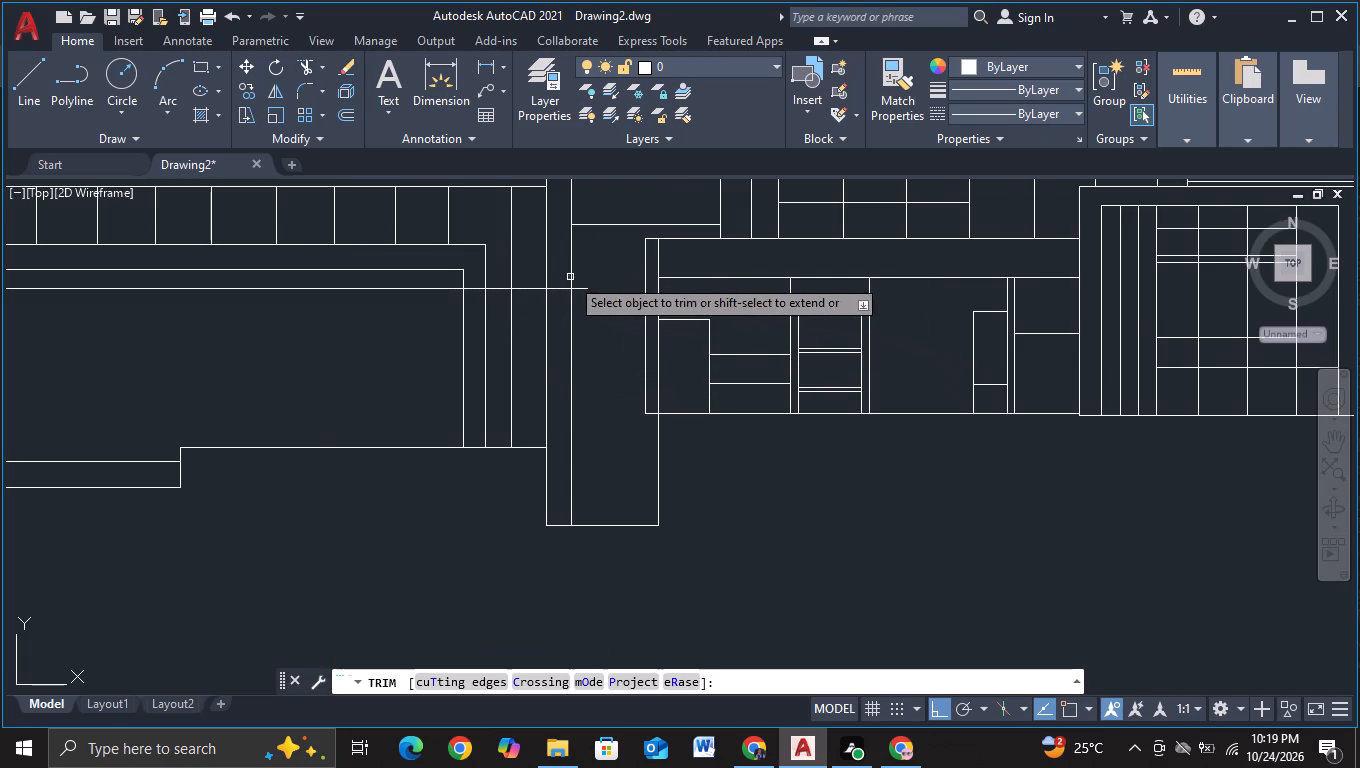
{"action": "left_click", "coordinate": [583, 287]}
{"action": "left_click", "coordinate": [556, 280]}
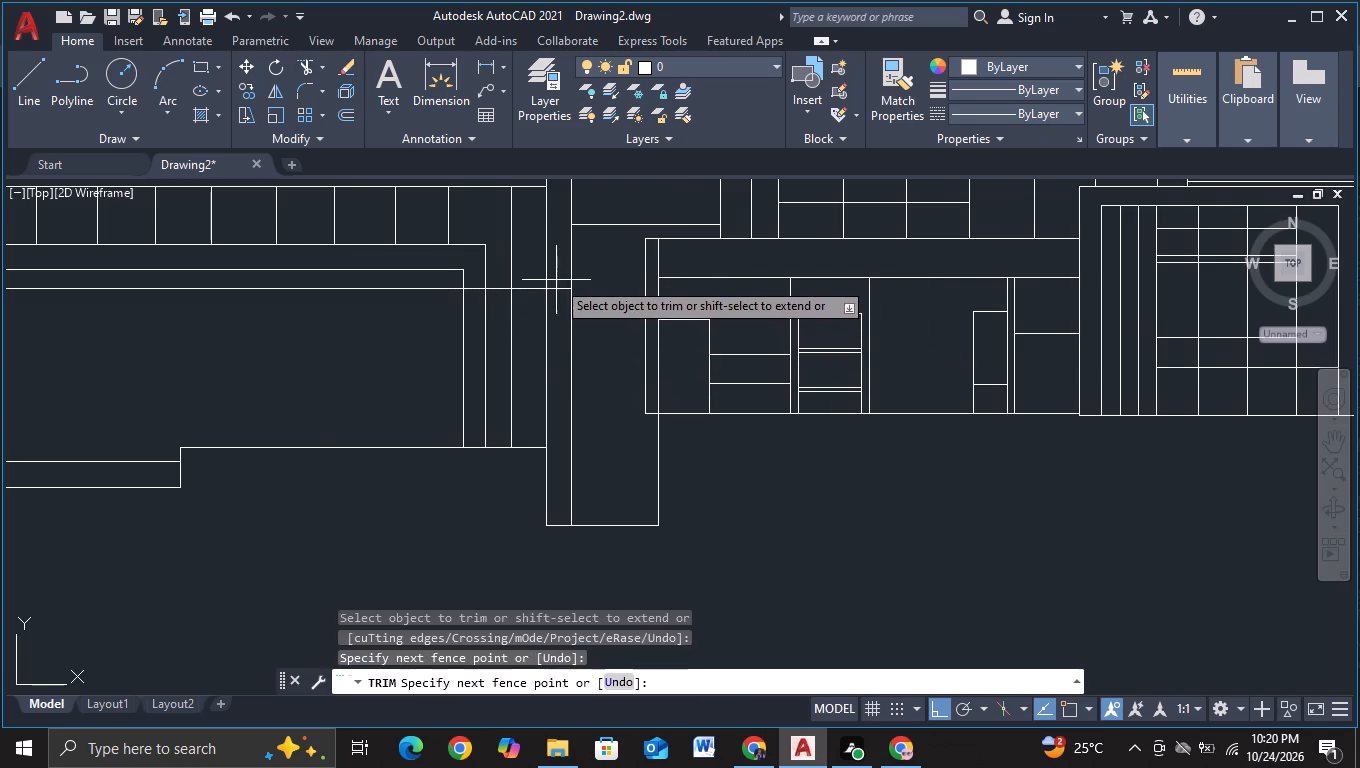
{"action": "left_click", "coordinate": [560, 310]}
{"action": "scroll", "coordinate": [577, 315], "scroll_direction": "down", "scroll_amount": 1}
{"action": "middle_click_drag", "start_coordinate": [458, 466], "coordinate": [1111, 504]}
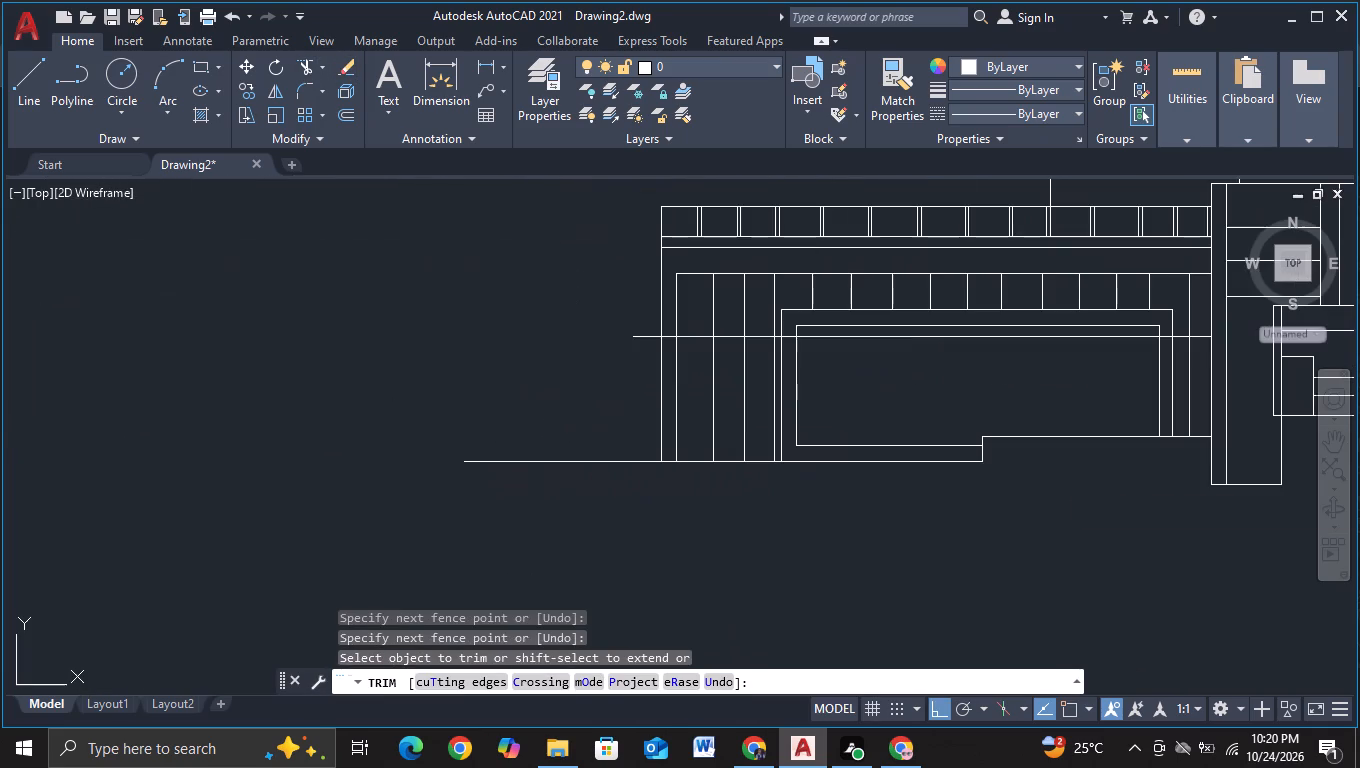
{"action": "left_click", "coordinate": [637, 323]}
{"action": "left_click", "coordinate": [633, 360]}
{"action": "middle_click_drag", "start_coordinate": [618, 399], "coordinate": [593, 361]}
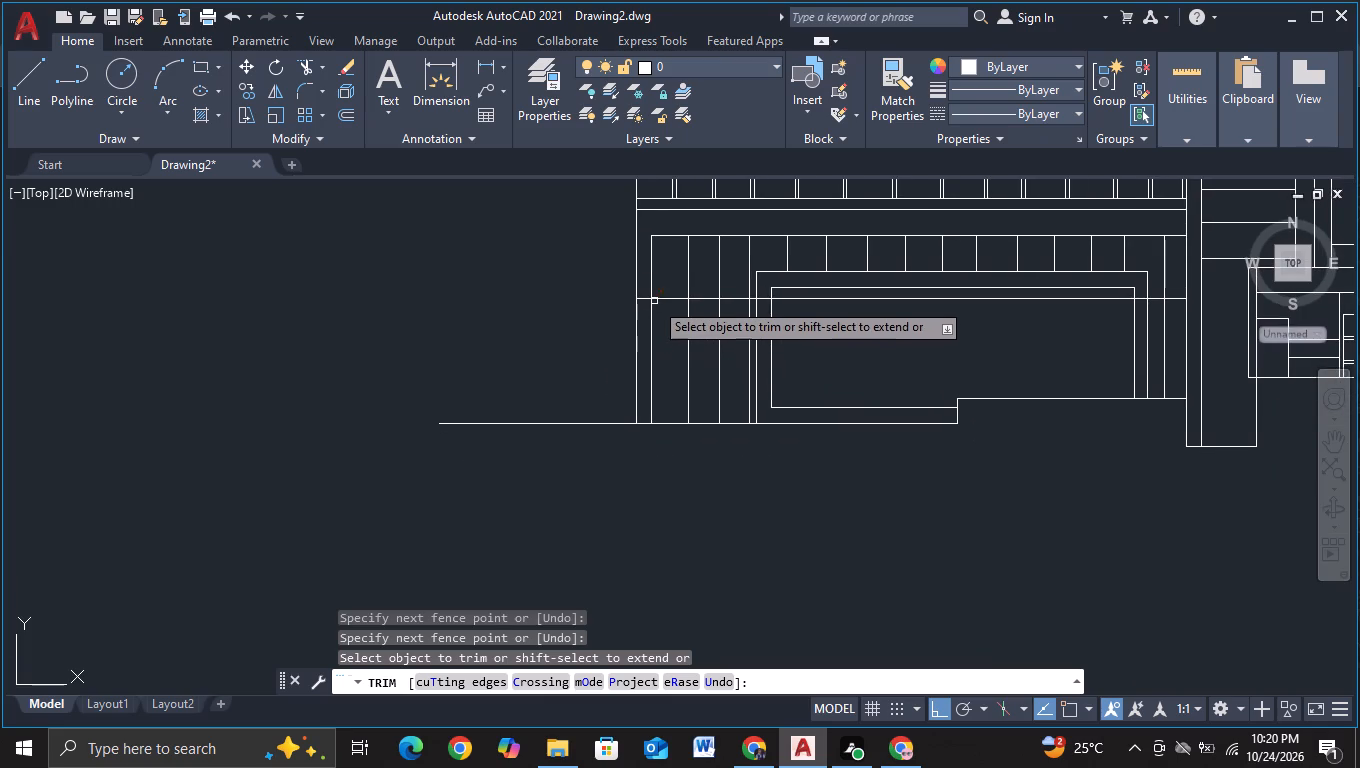
{"action": "left_click", "coordinate": [641, 297]}
{"action": "key", "text": "Escape"}
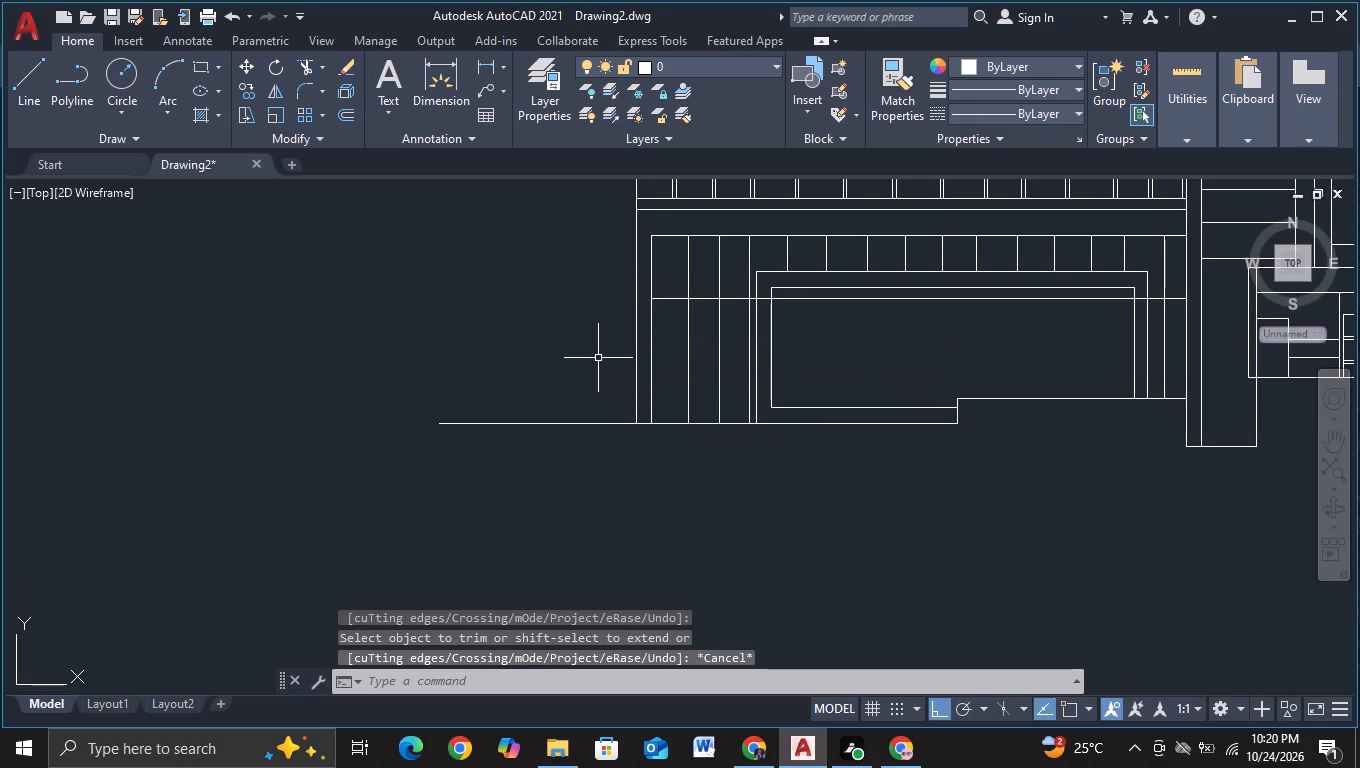
Trim the horizontal line out of the opening and the double-outline frame, keeping only the segments on the cladding at both sides.
{"action": "left_click", "coordinate": [300, 62]}
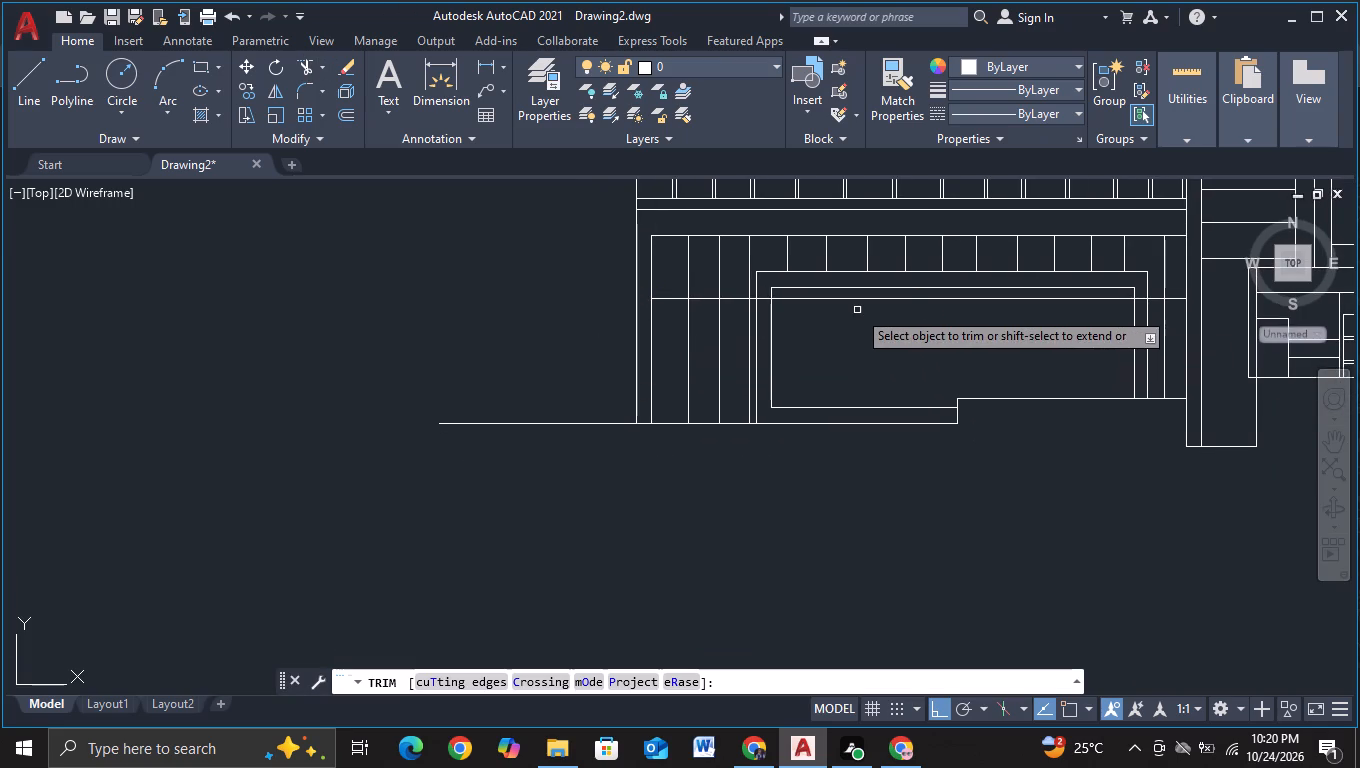
{"action": "left_click", "coordinate": [855, 301]}
{"action": "left_click", "coordinate": [767, 299]}
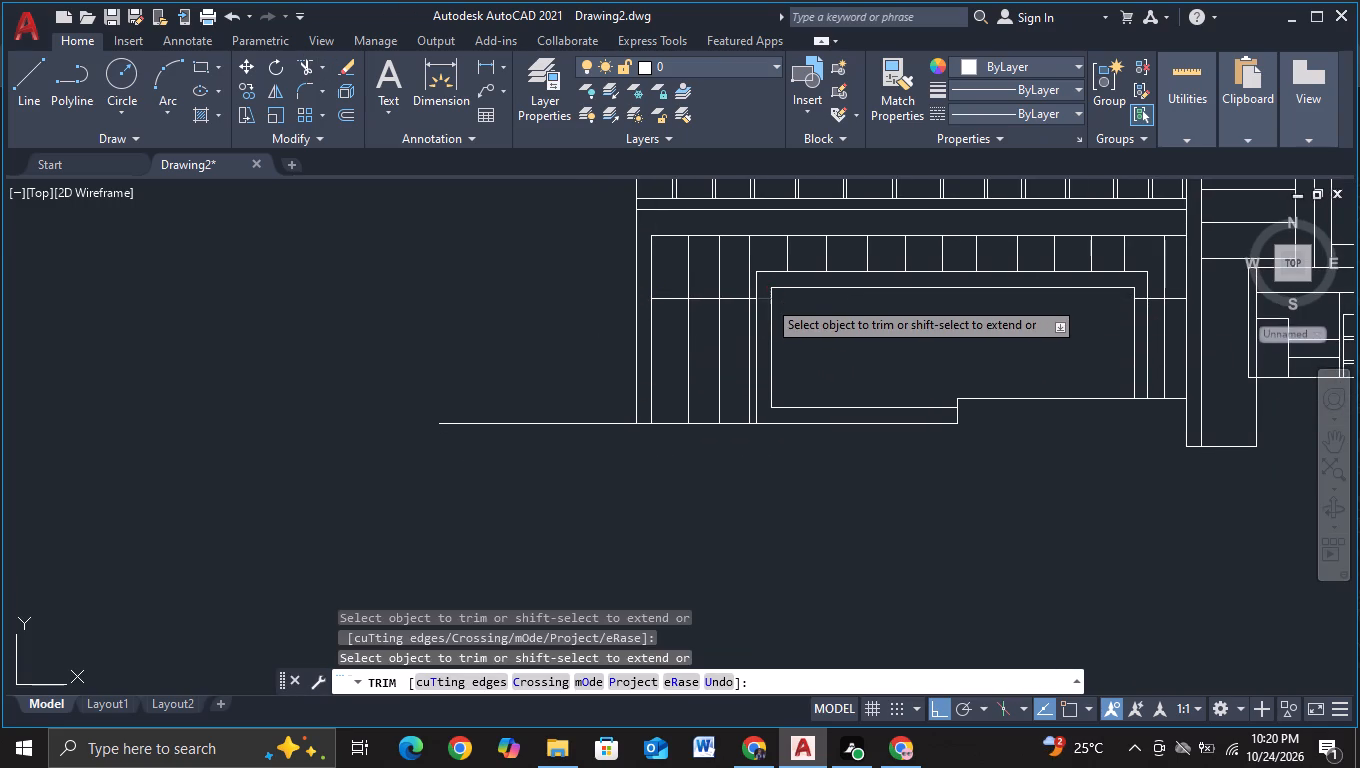
{"action": "middle_click_drag", "start_coordinate": [1044, 347], "coordinate": [890, 349]}
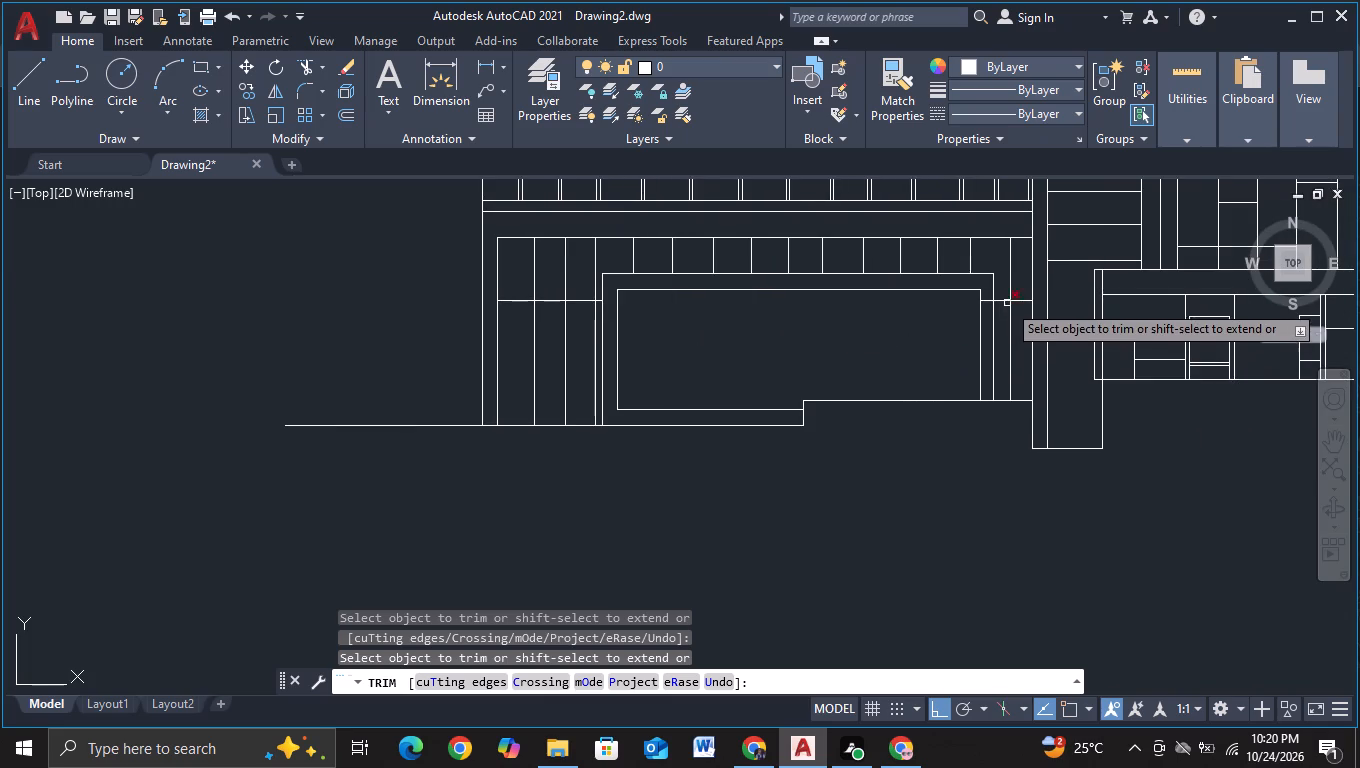
{"action": "left_click", "coordinate": [984, 300]}
{"action": "middle_click_drag", "start_coordinate": [845, 350], "coordinate": [870, 317]}
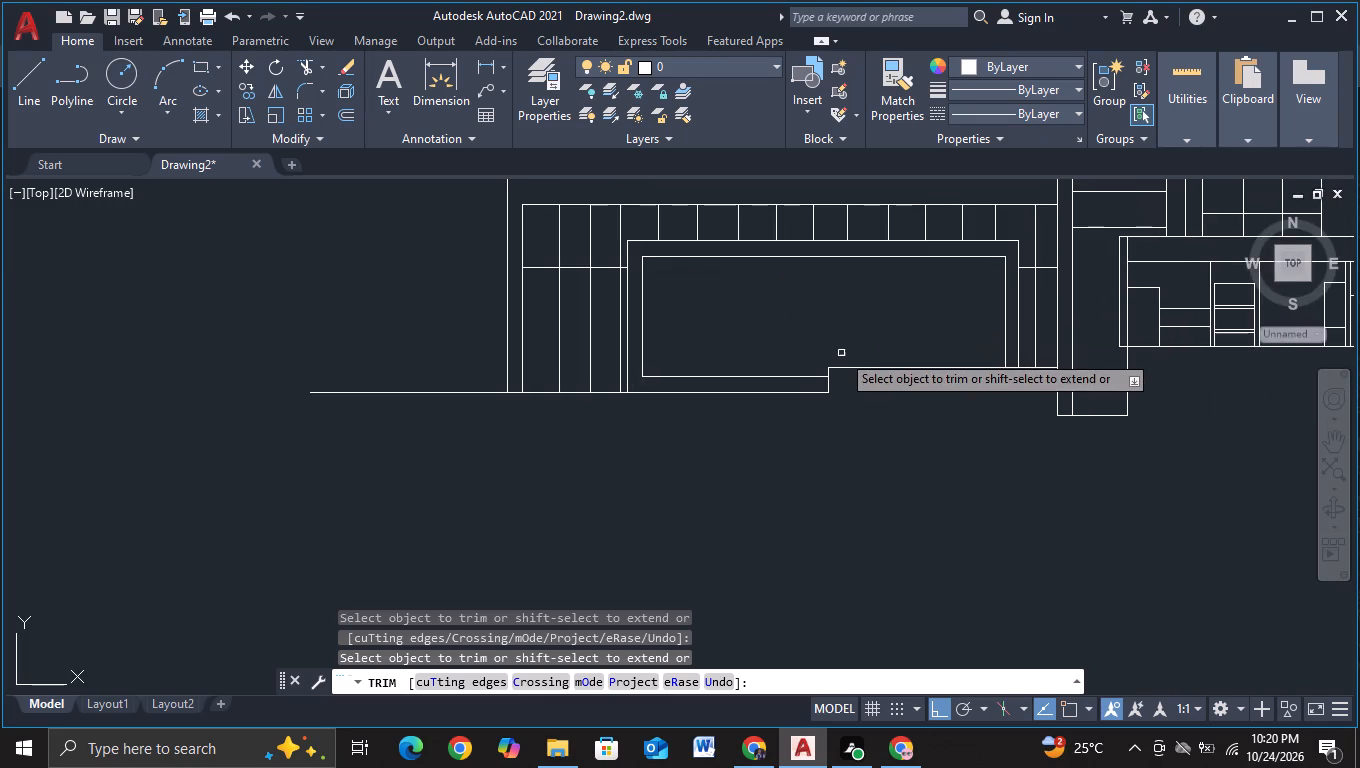
{"action": "key", "text": "Escape"}
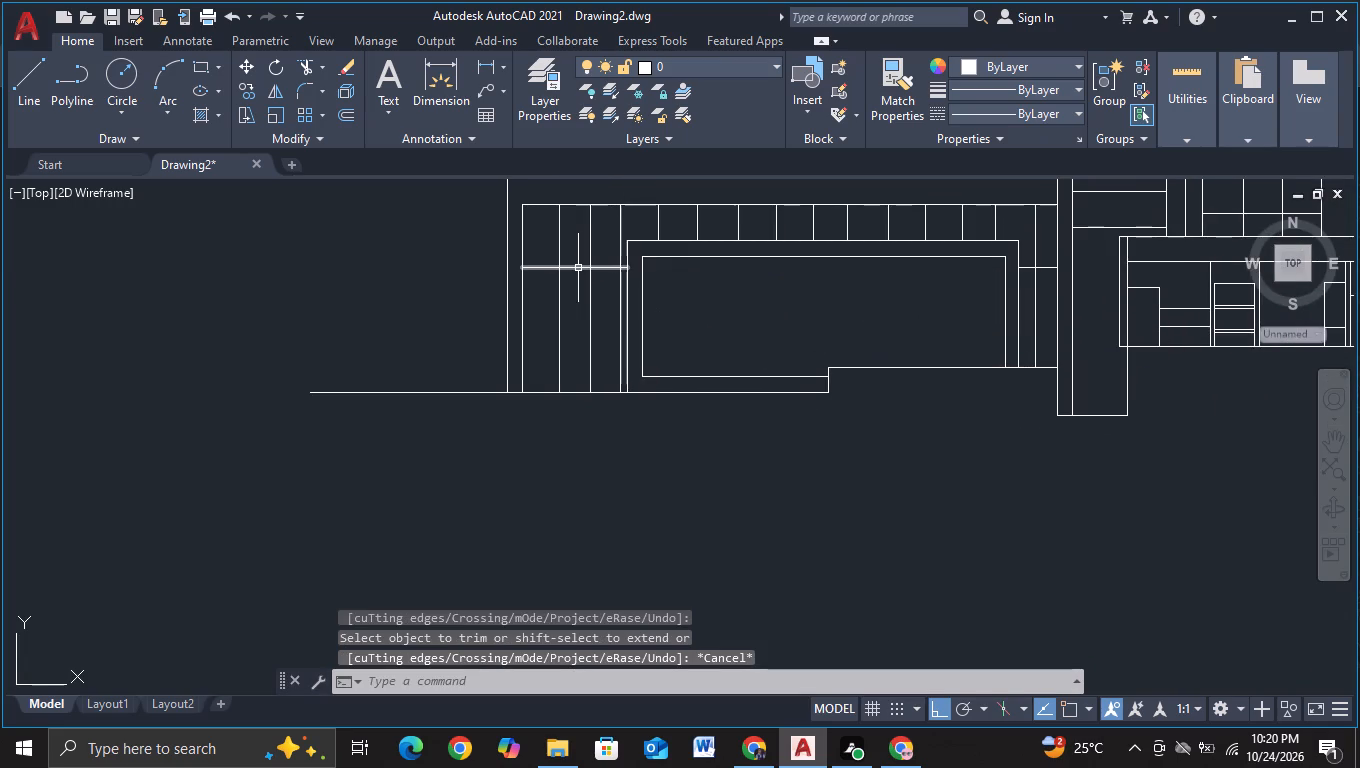
Copy the left cladding's horizontal segment straight down, about midway between the original and the ground line.
{"action": "left_click", "coordinate": [578, 268]}
{"action": "key", "text": "c"}
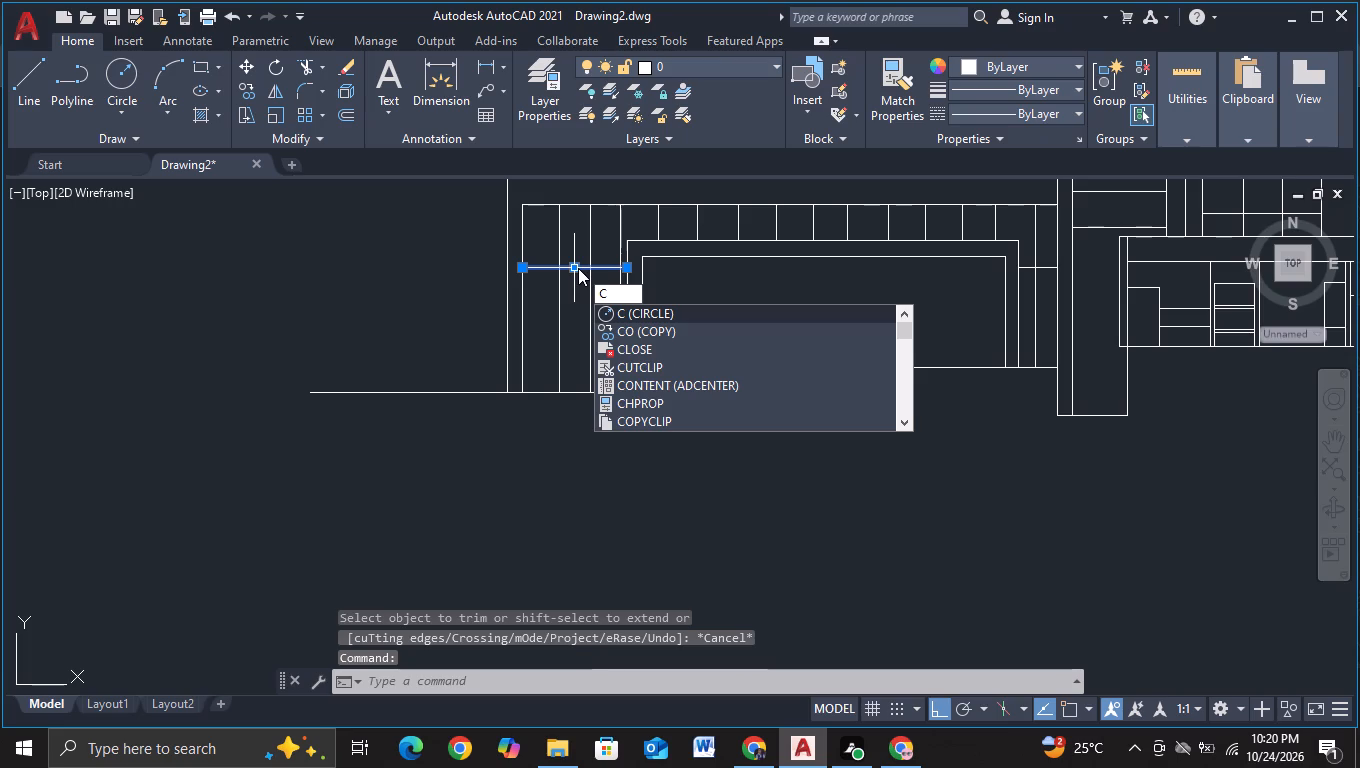
{"action": "left_click", "coordinate": [686, 327]}
{"action": "left_click", "coordinate": [795, 295]}
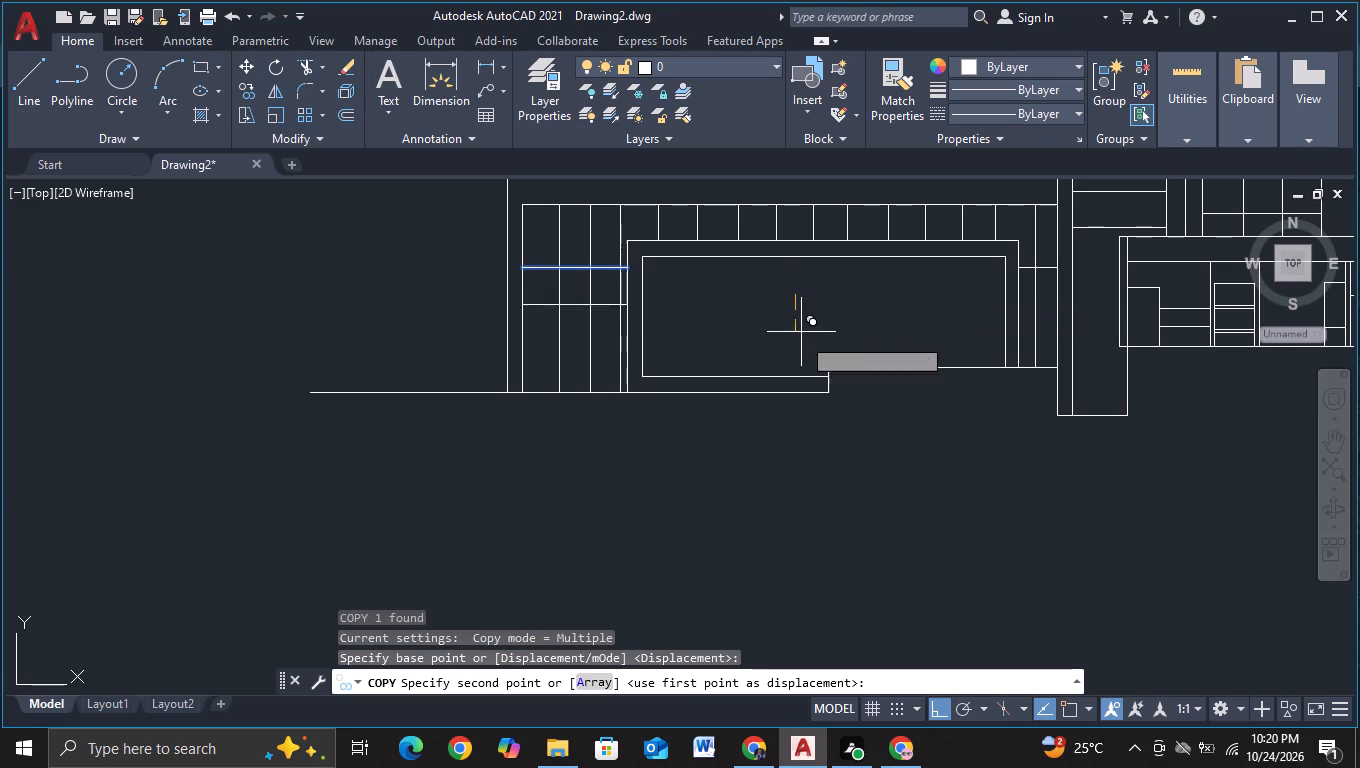
{"action": "left_click", "coordinate": [801, 352]}
{"action": "key", "text": "Escape"}
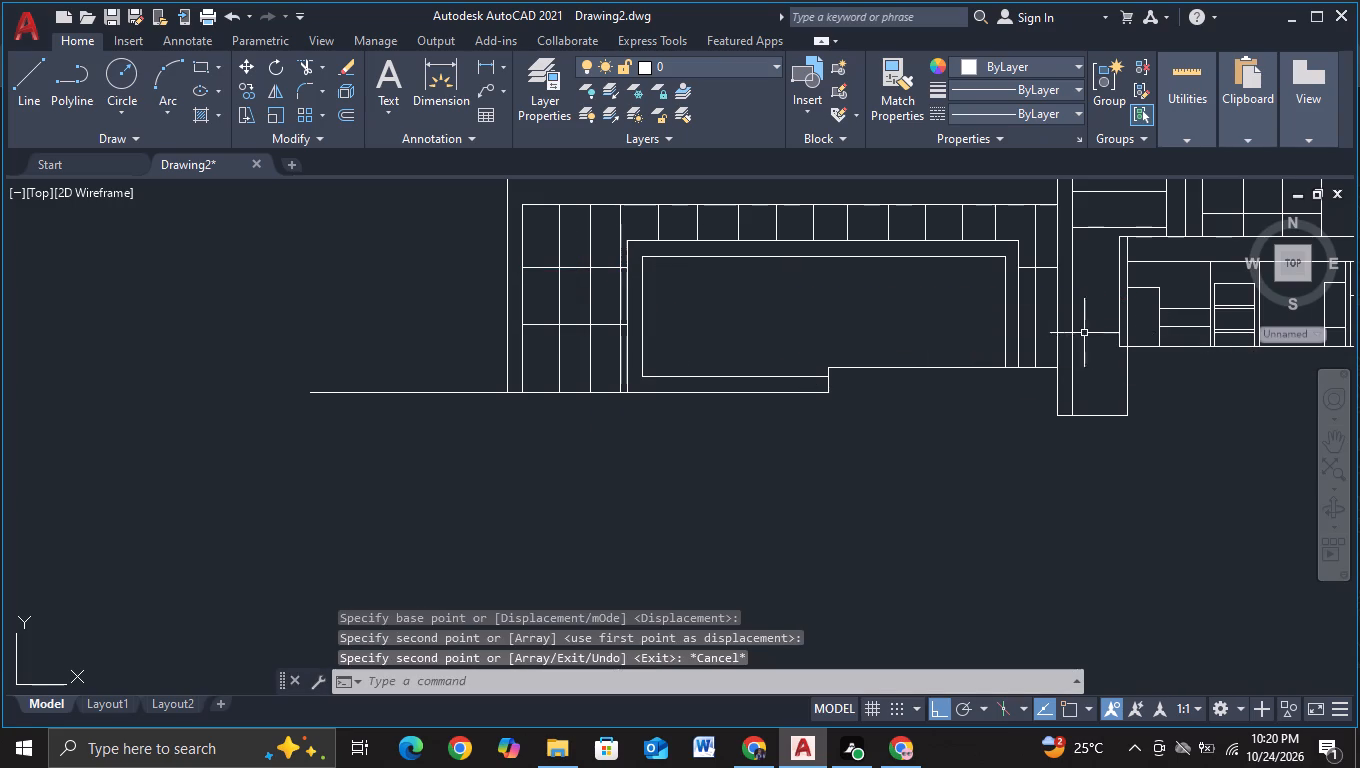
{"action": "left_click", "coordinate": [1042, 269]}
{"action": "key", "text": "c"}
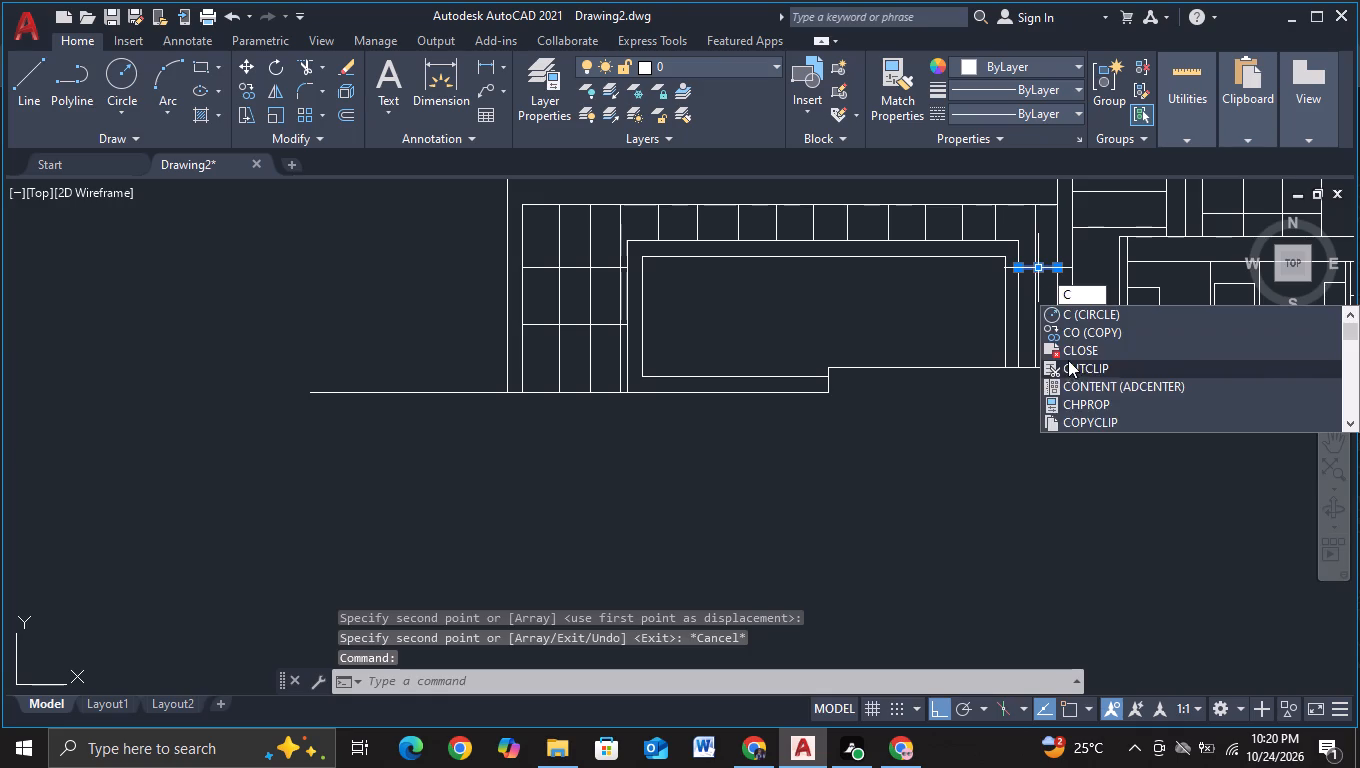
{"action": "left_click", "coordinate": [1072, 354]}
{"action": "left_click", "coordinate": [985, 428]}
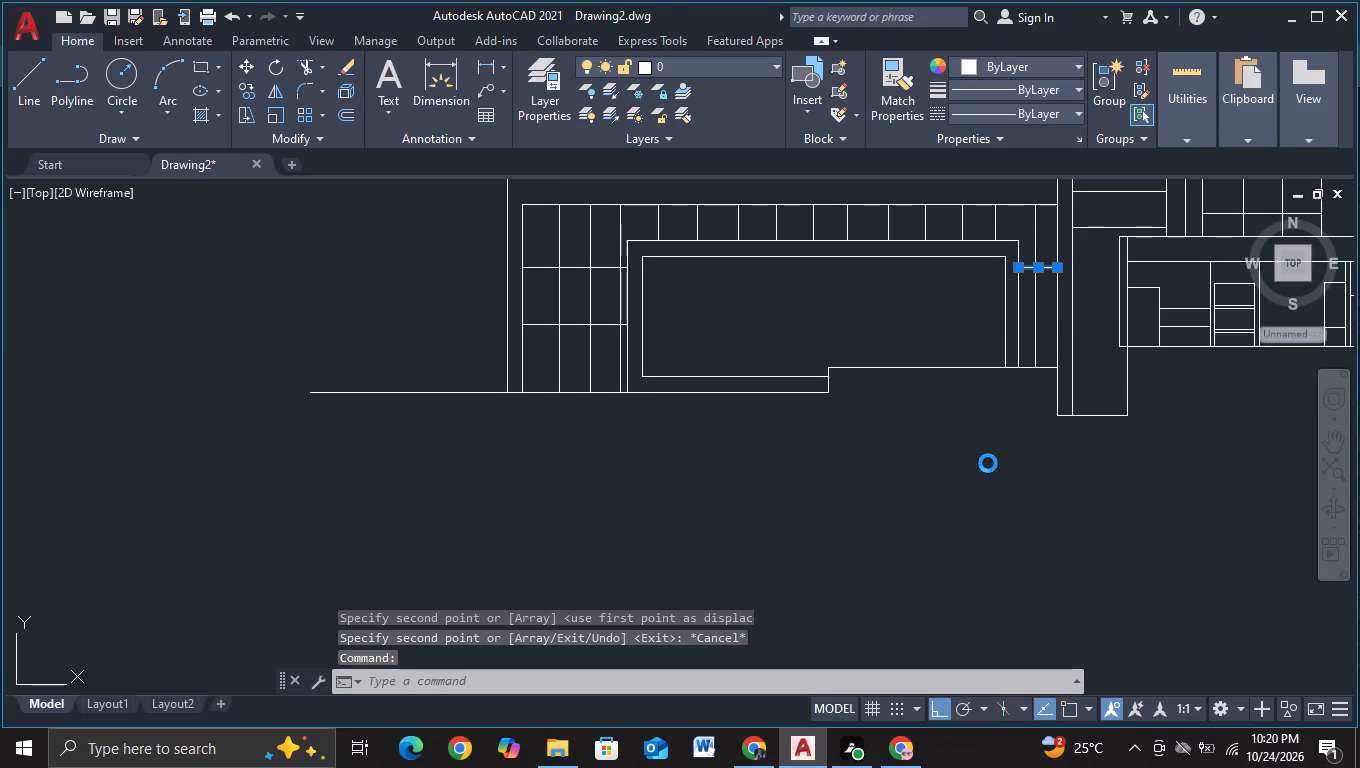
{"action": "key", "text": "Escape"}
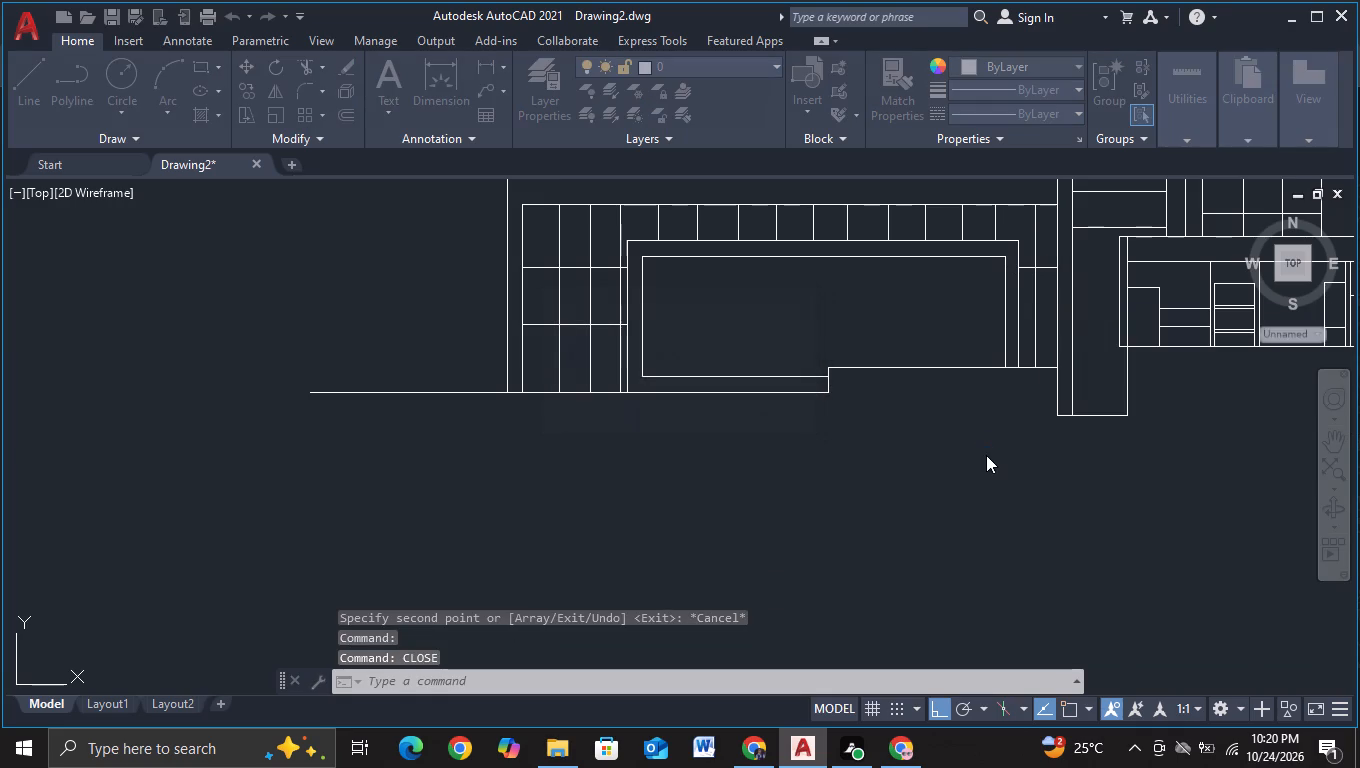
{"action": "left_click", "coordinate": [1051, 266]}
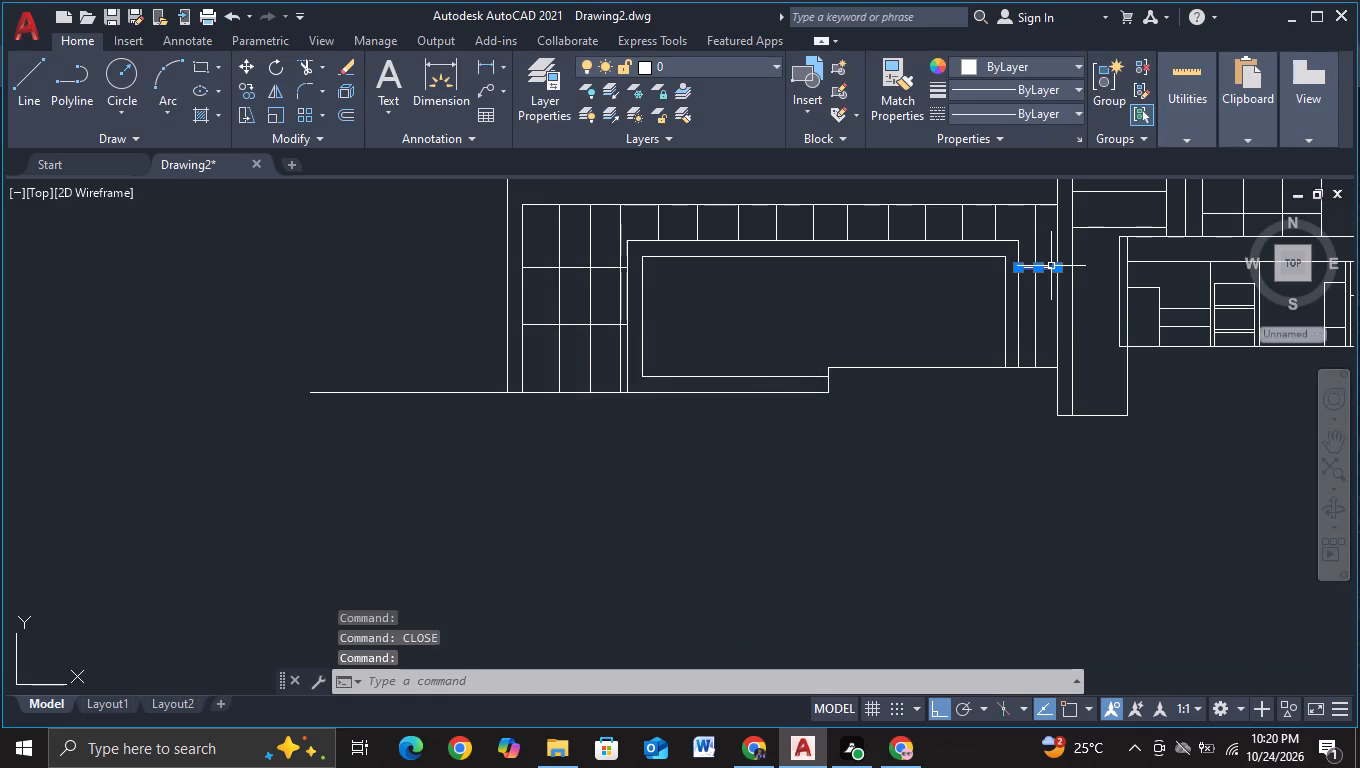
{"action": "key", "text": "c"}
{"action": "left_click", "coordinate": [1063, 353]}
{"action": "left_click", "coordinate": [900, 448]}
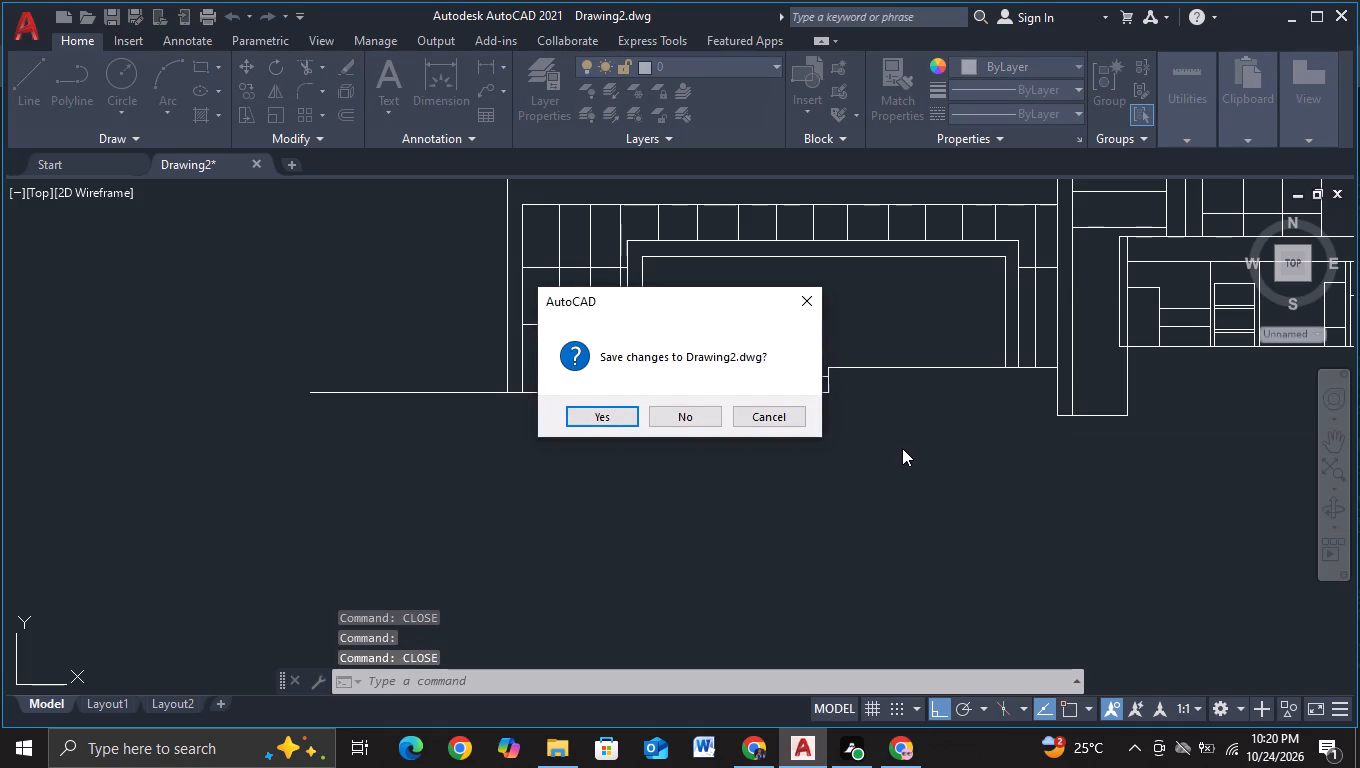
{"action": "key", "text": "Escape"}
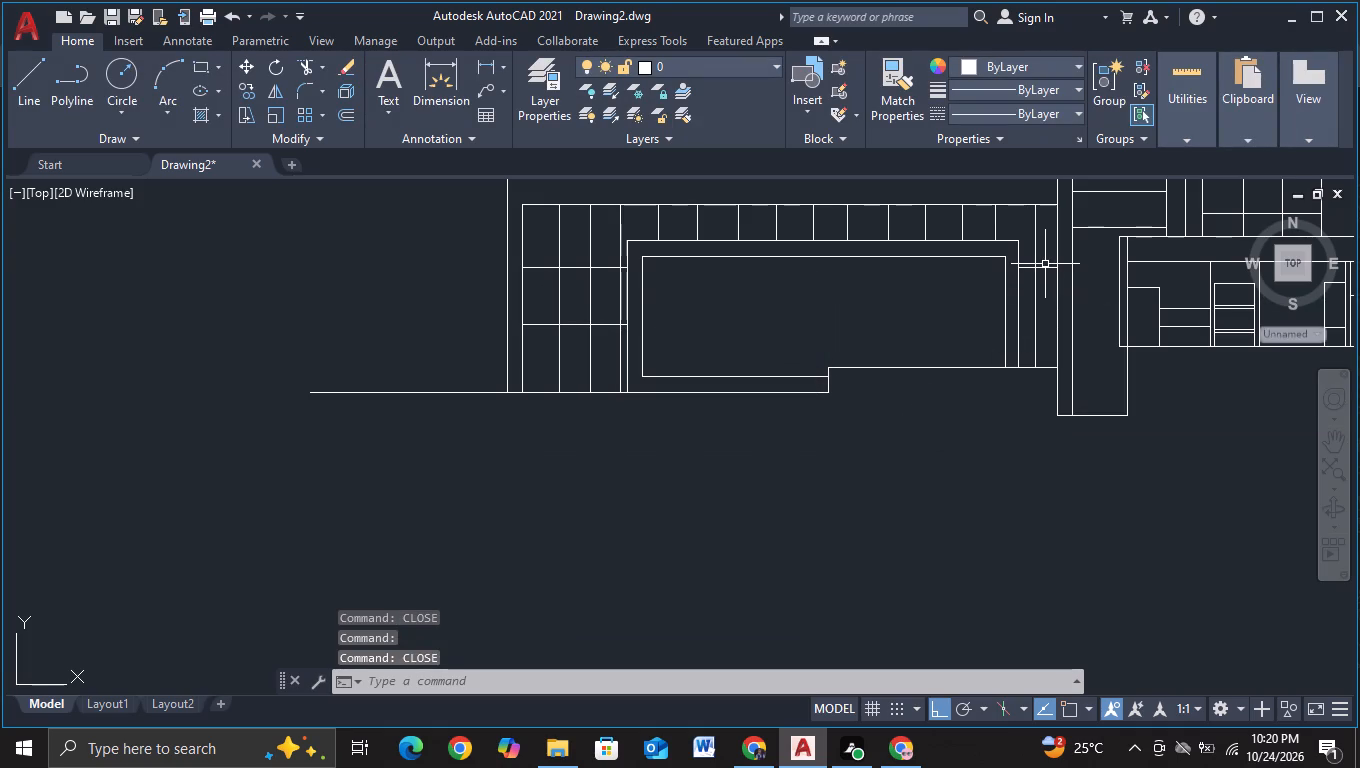
Copy the horizontal segment on the cladding beside the pillar straight down, about midway between the original and the raised ground line.
{"action": "left_click", "coordinate": [1045, 266]}
{"action": "key", "text": "c"}
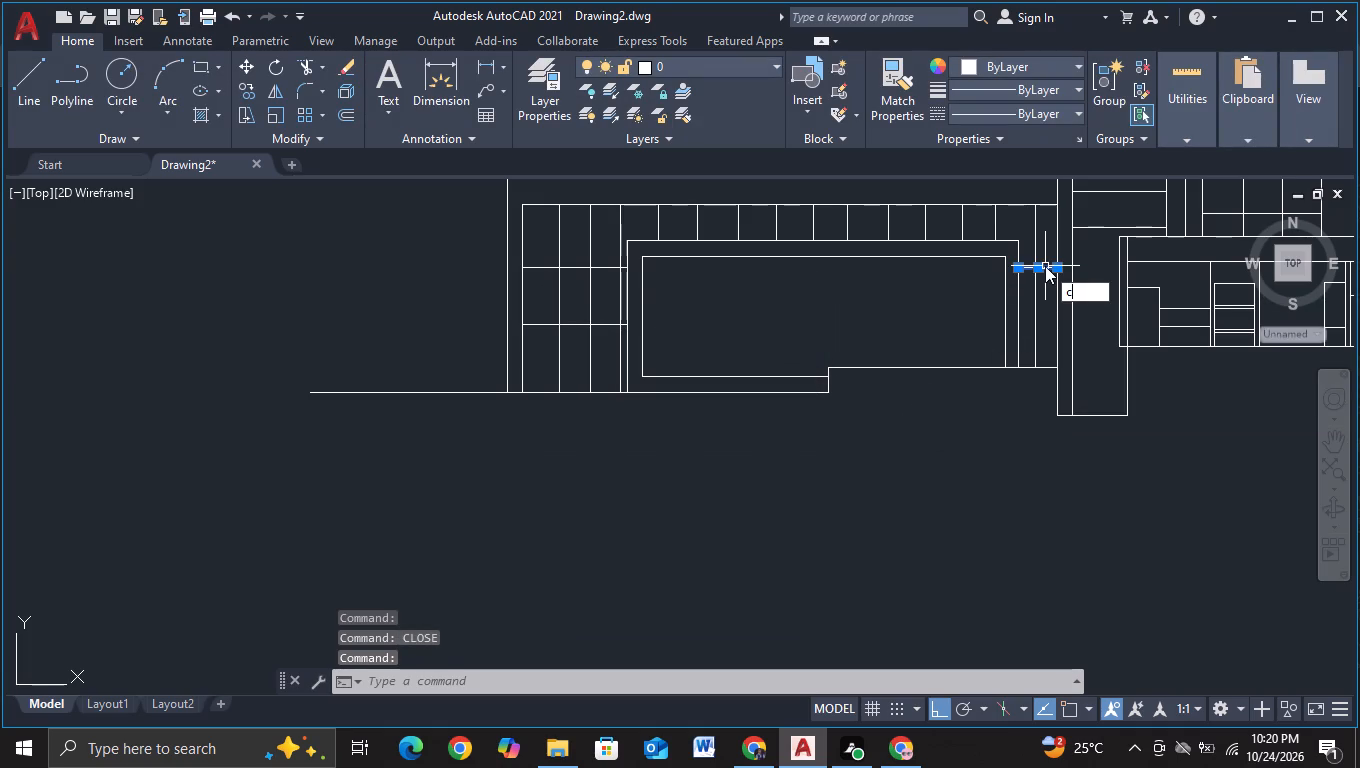
{"action": "left_click", "coordinate": [1073, 333]}
{"action": "left_click", "coordinate": [979, 402]}
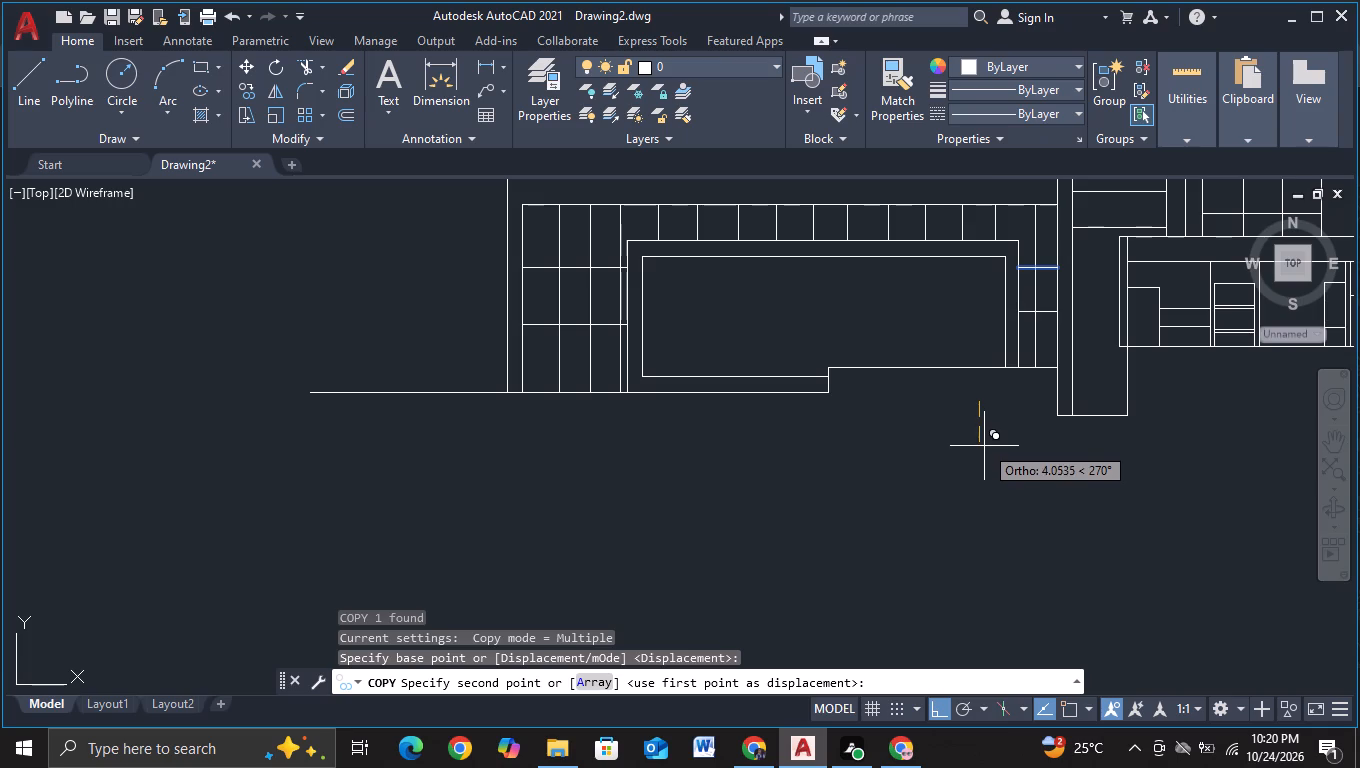
{"action": "left_click", "coordinate": [984, 449]}
{"action": "key", "text": "Escape"}
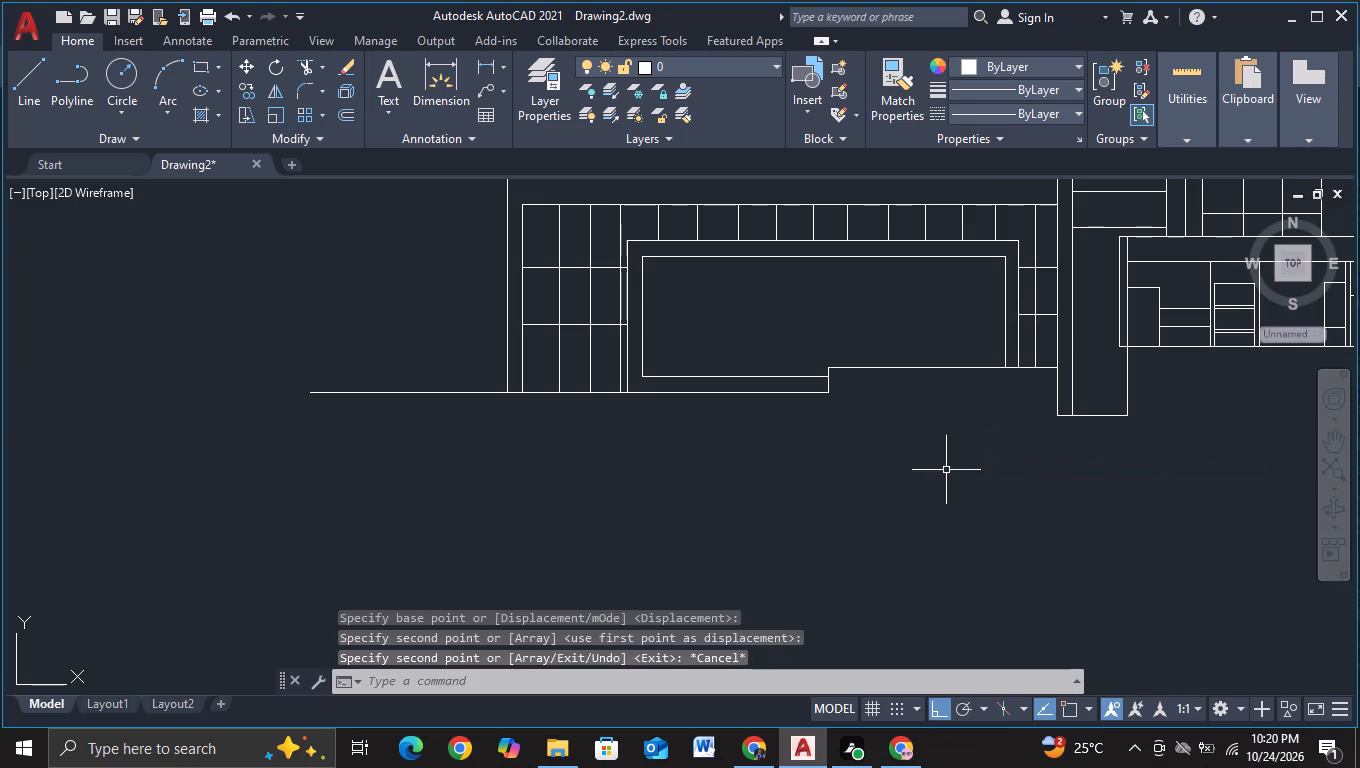
Copy the opening's left inner edge eight times across the opening as vertical dividers, one aligned with the ground line's step.
{"action": "scroll", "coordinate": [949, 488], "scroll_direction": "down", "scroll_amount": 1}
{"action": "middle_click_drag", "start_coordinate": [934, 514], "coordinate": [930, 466]}
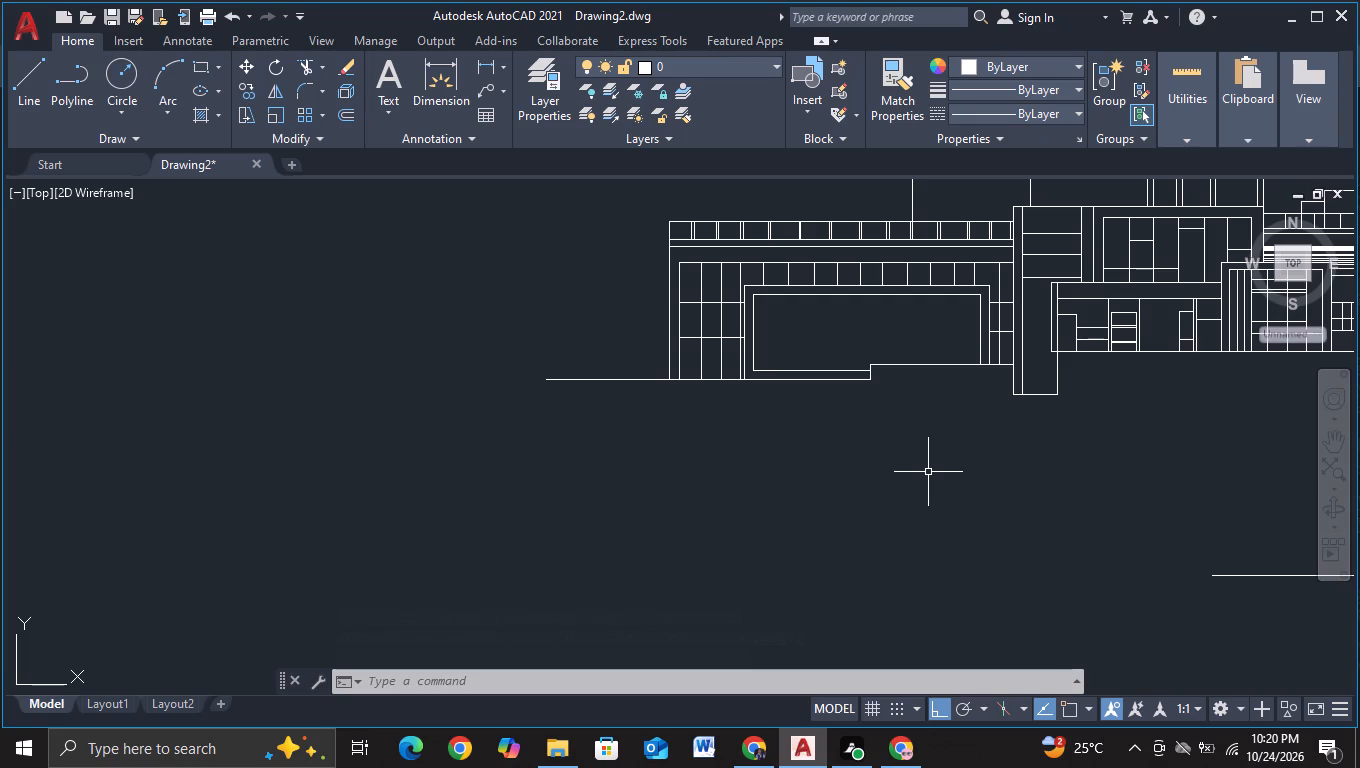
{"action": "scroll", "coordinate": [604, 359], "scroll_direction": "up", "scroll_amount": 2}
{"action": "middle_click_drag", "start_coordinate": [798, 615], "coordinate": [794, 615]}
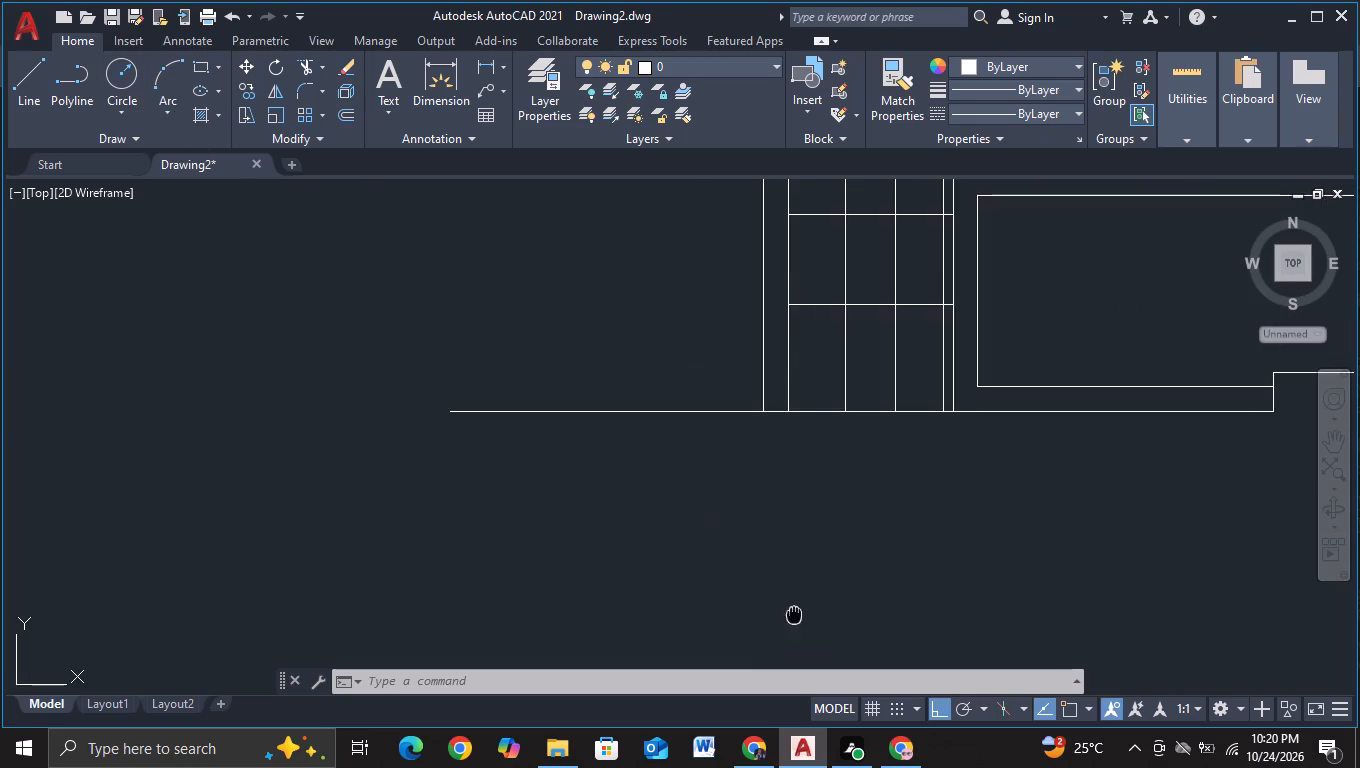
{"action": "middle_click_drag", "start_coordinate": [794, 615], "coordinate": [60, 429]}
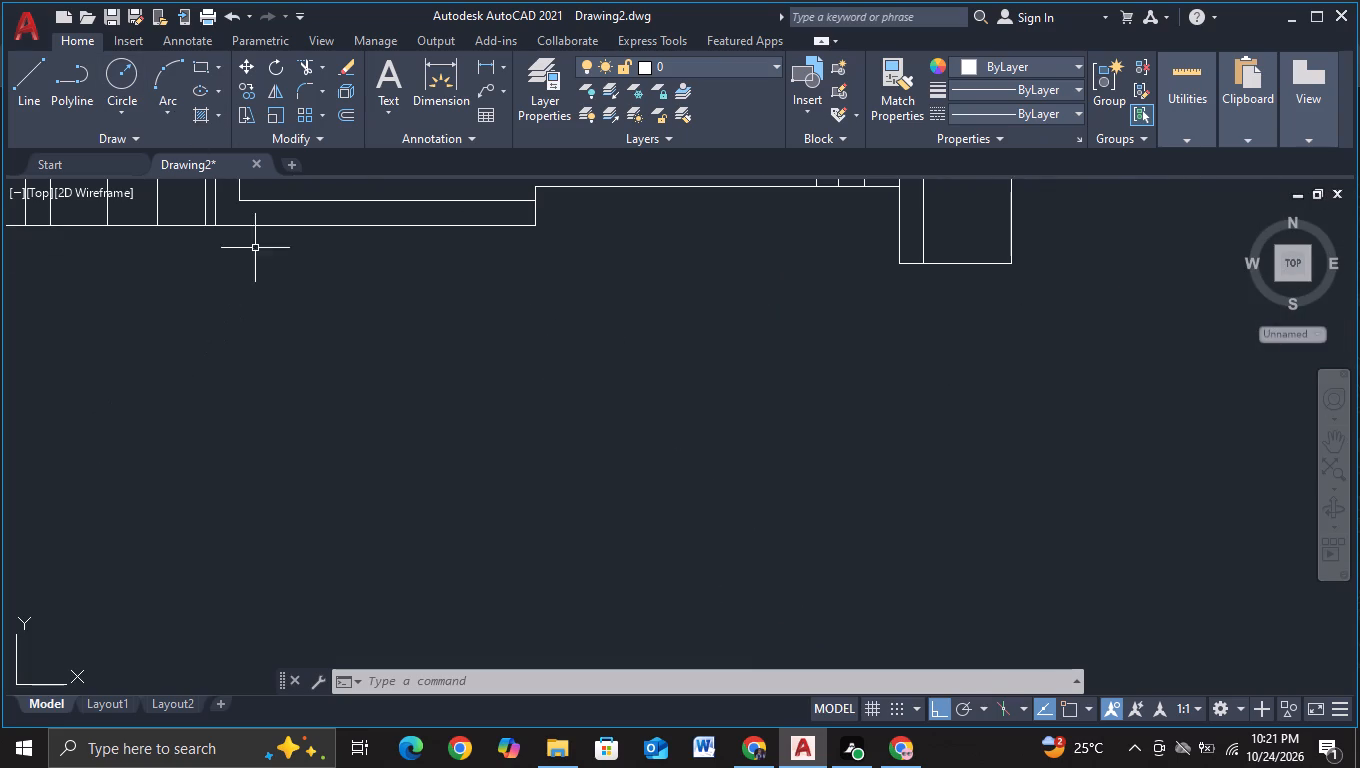
{"action": "scroll", "coordinate": [468, 379], "scroll_direction": "down", "scroll_amount": 1}
{"action": "middle_click_drag", "start_coordinate": [479, 420], "coordinate": [543, 574]}
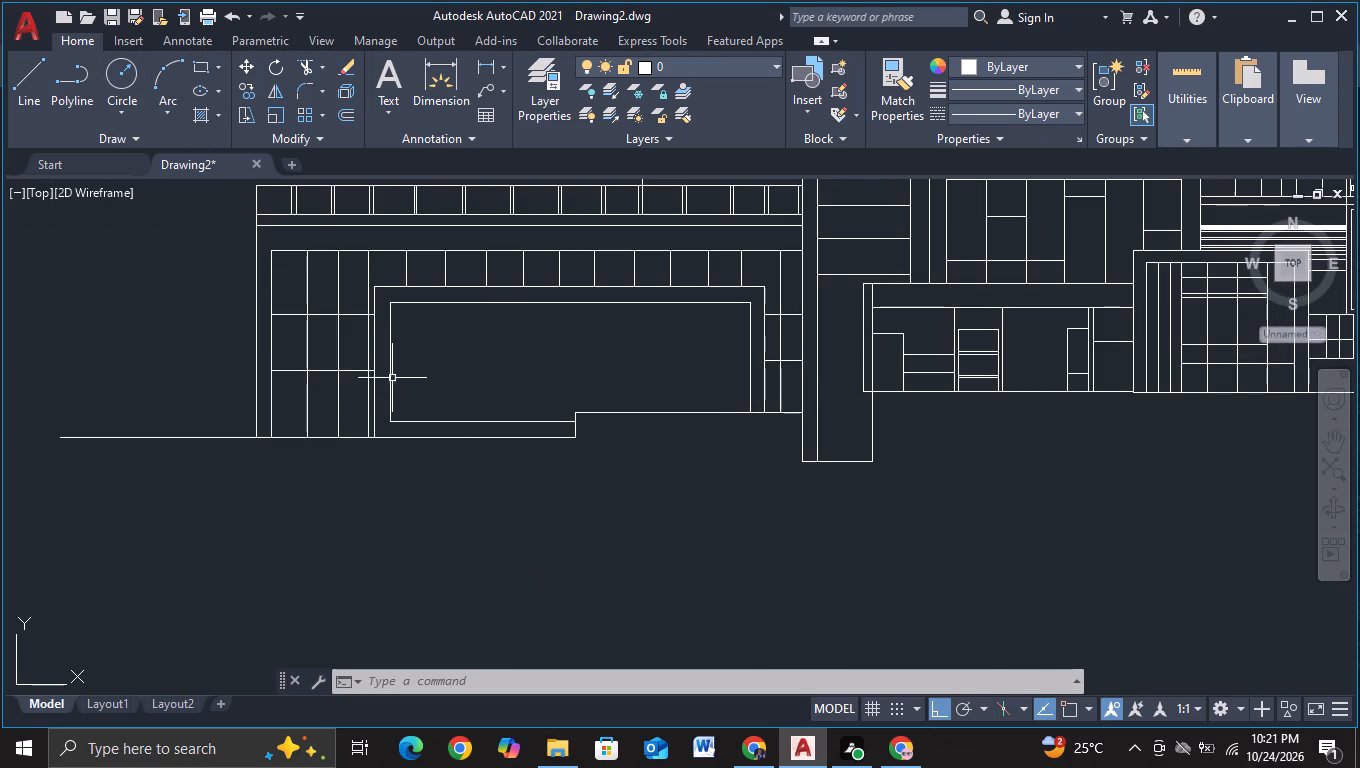
{"action": "left_click", "coordinate": [391, 382]}
{"action": "key", "text": "c"}
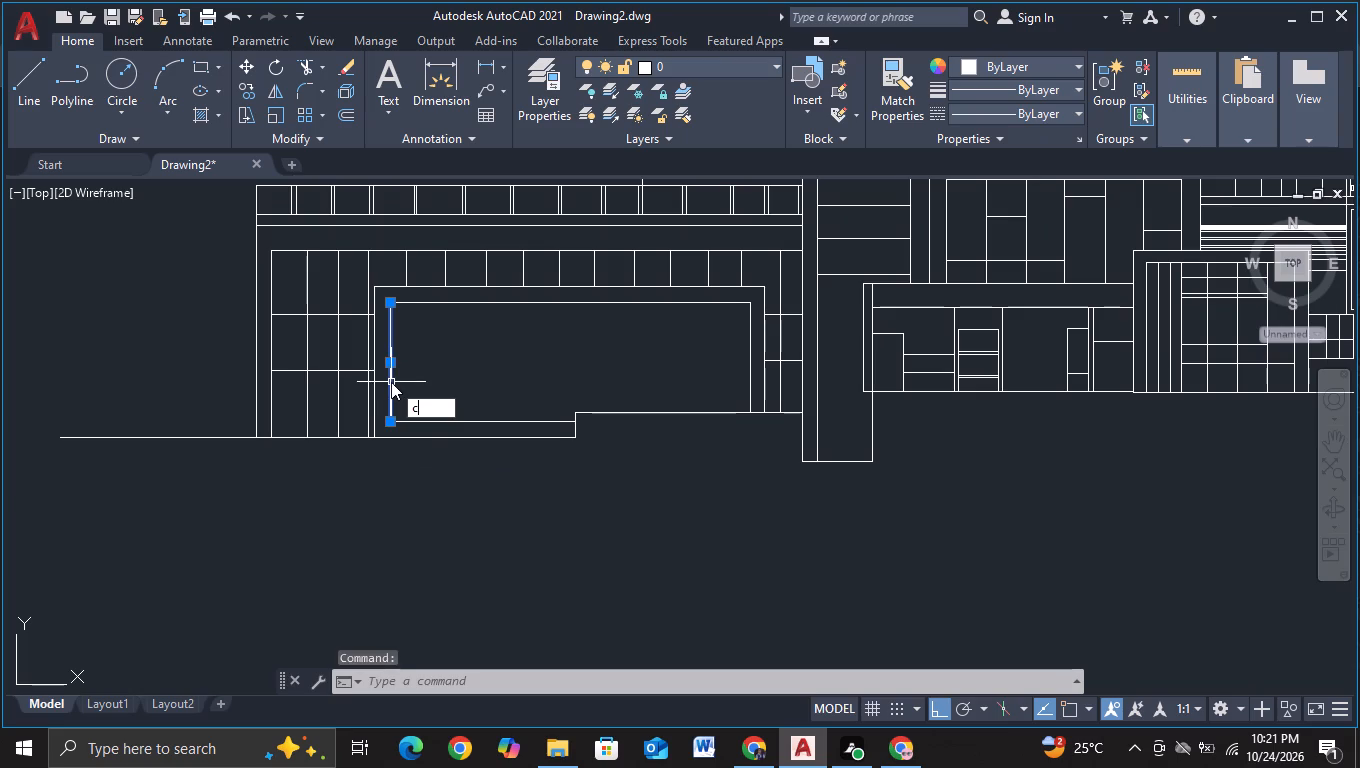
{"action": "left_click", "coordinate": [504, 439]}
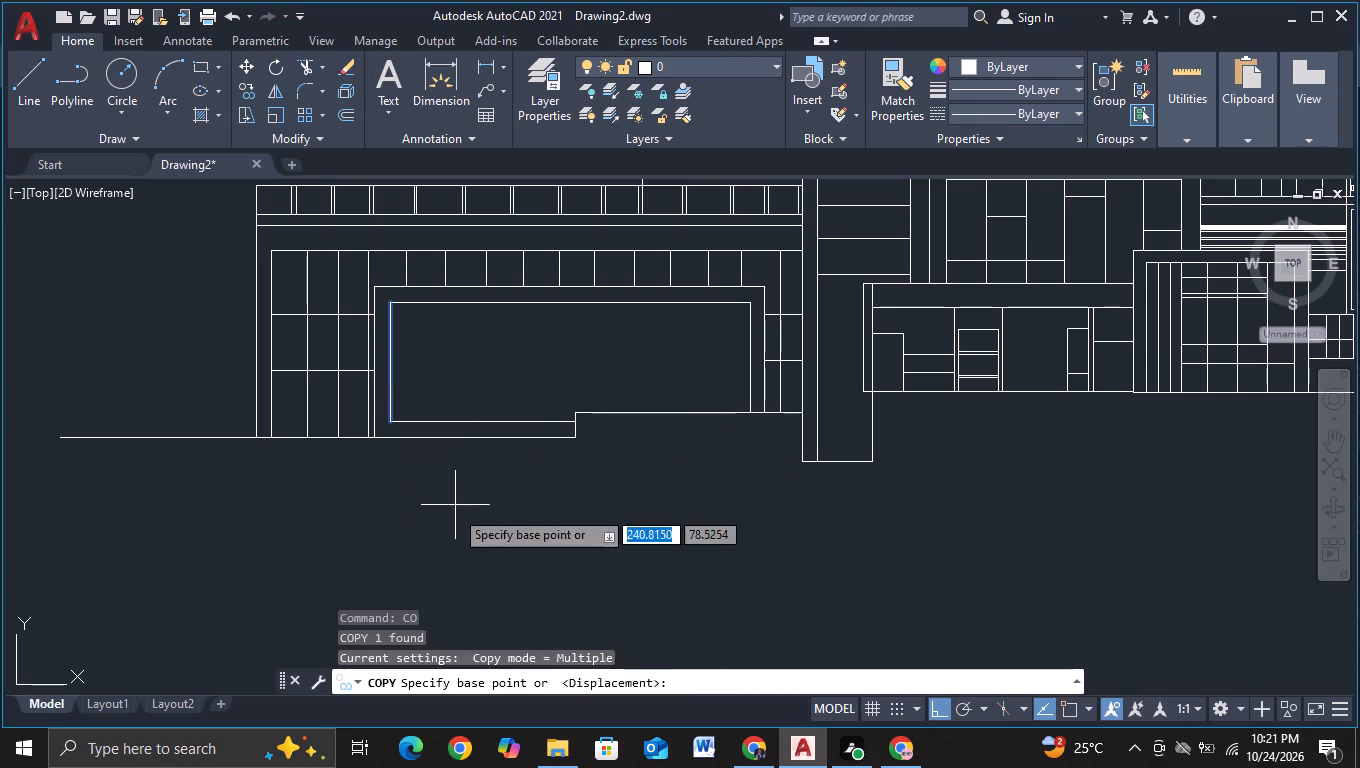
{"action": "left_click", "coordinate": [454, 509]}
{"action": "left_click", "coordinate": [490, 509]}
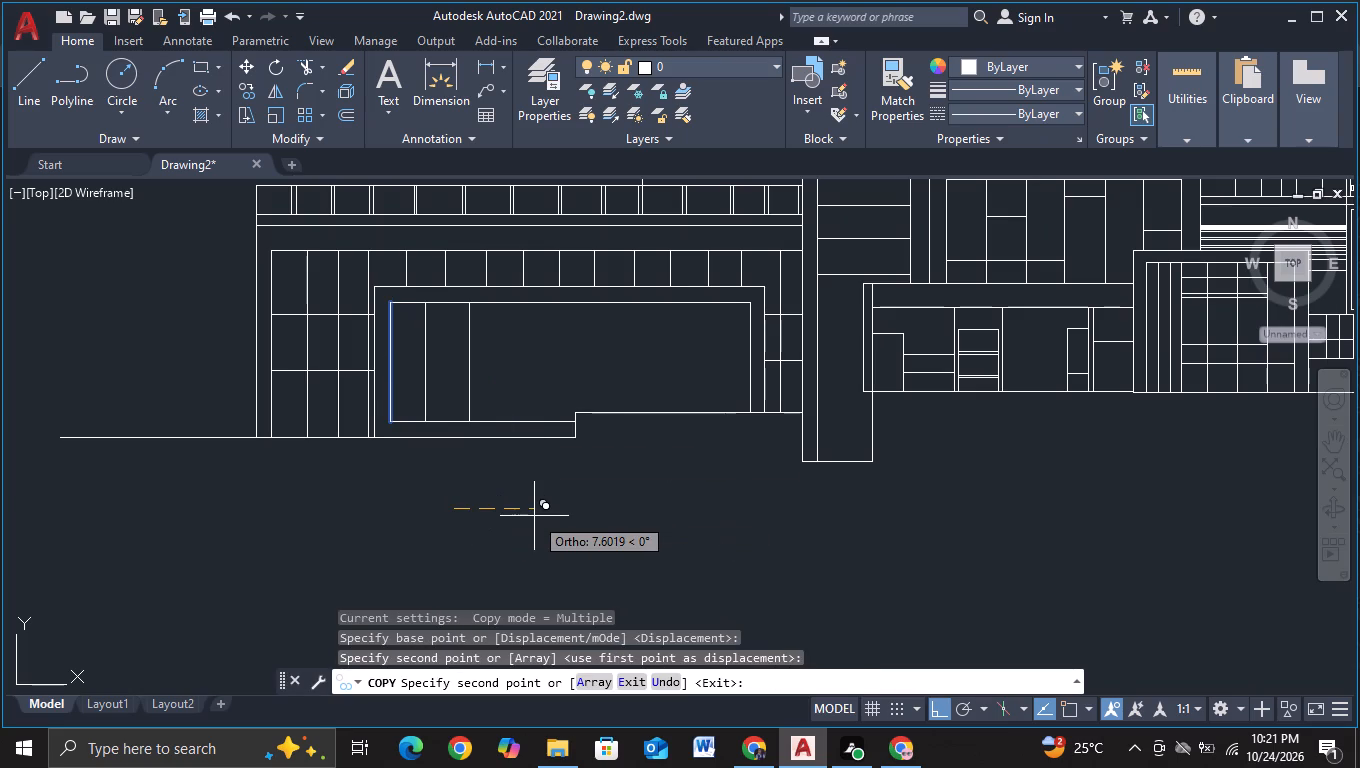
{"action": "left_click", "coordinate": [523, 513]}
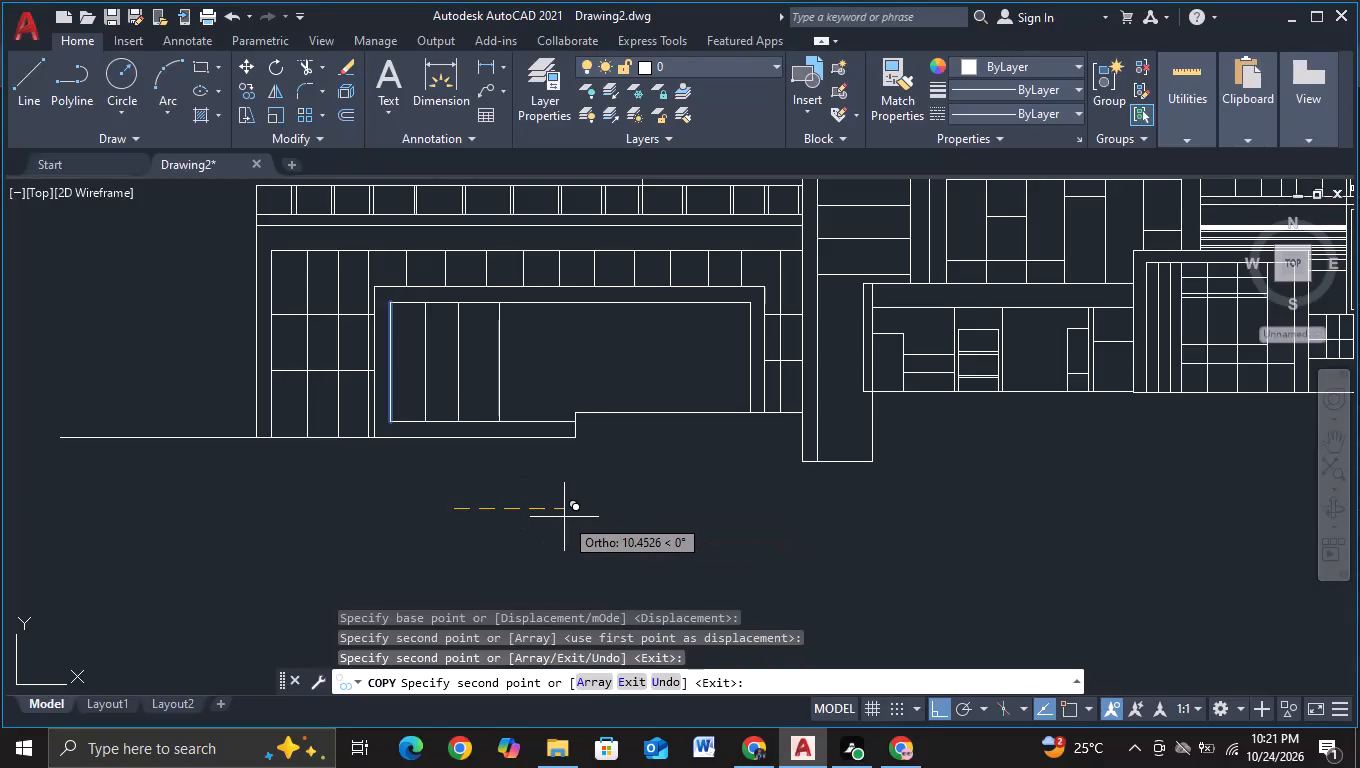
{"action": "left_click", "coordinate": [602, 517]}
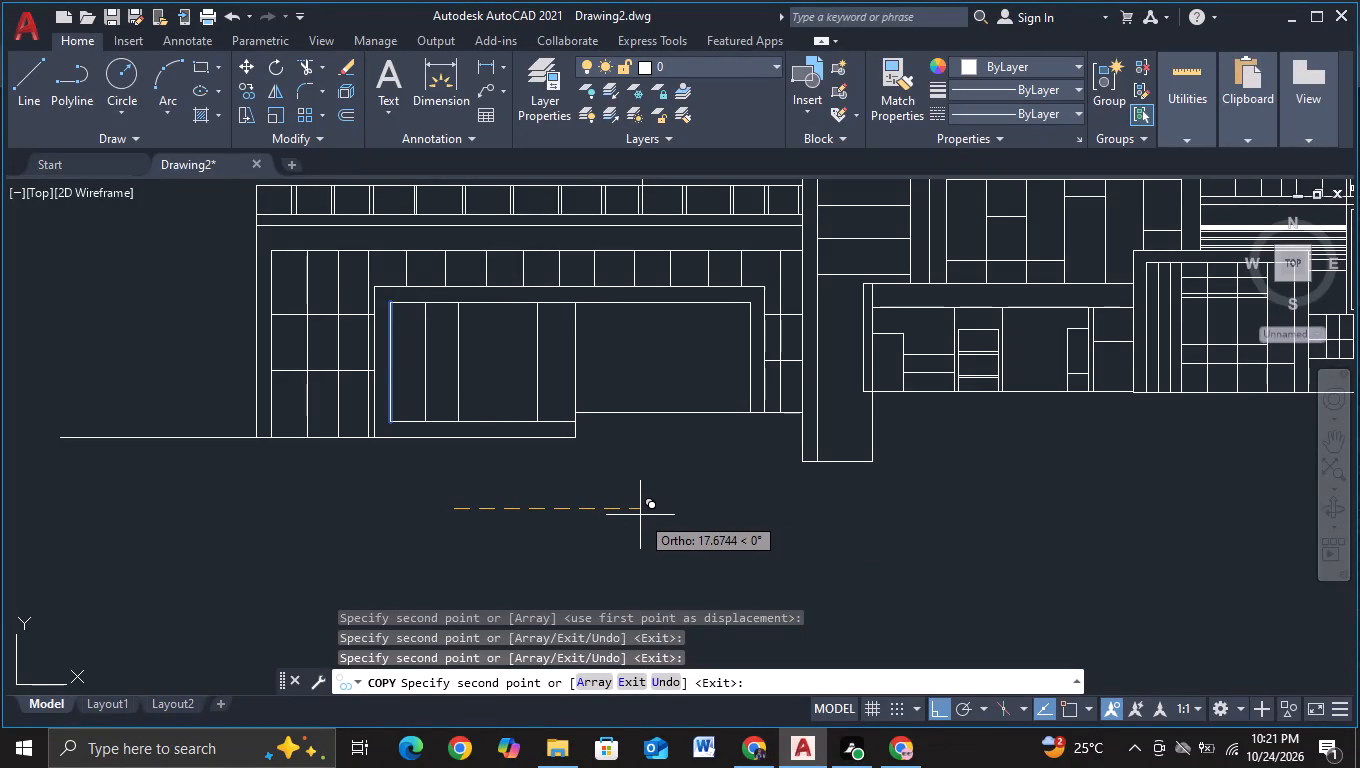
{"action": "left_click", "coordinate": [640, 515]}
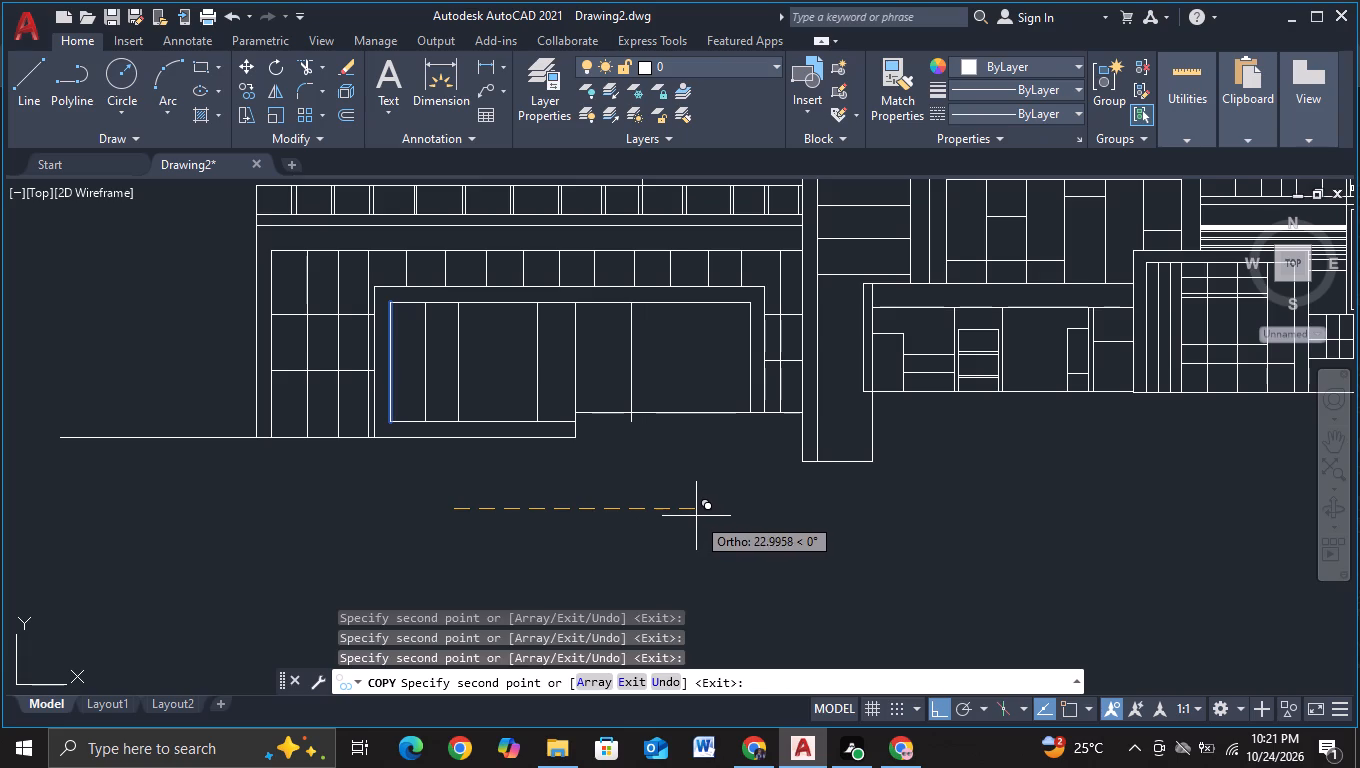
{"action": "left_click", "coordinate": [676, 515]}
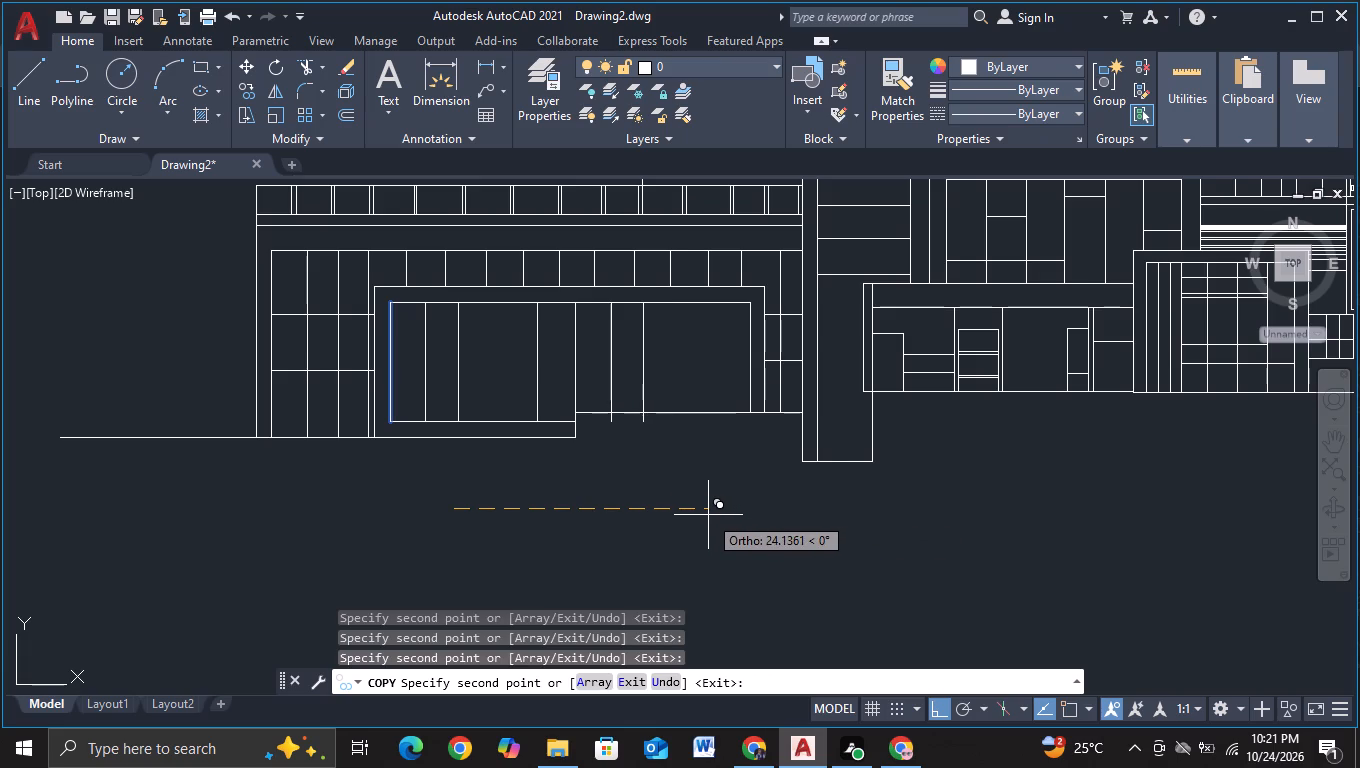
{"action": "left_click", "coordinate": [787, 512]}
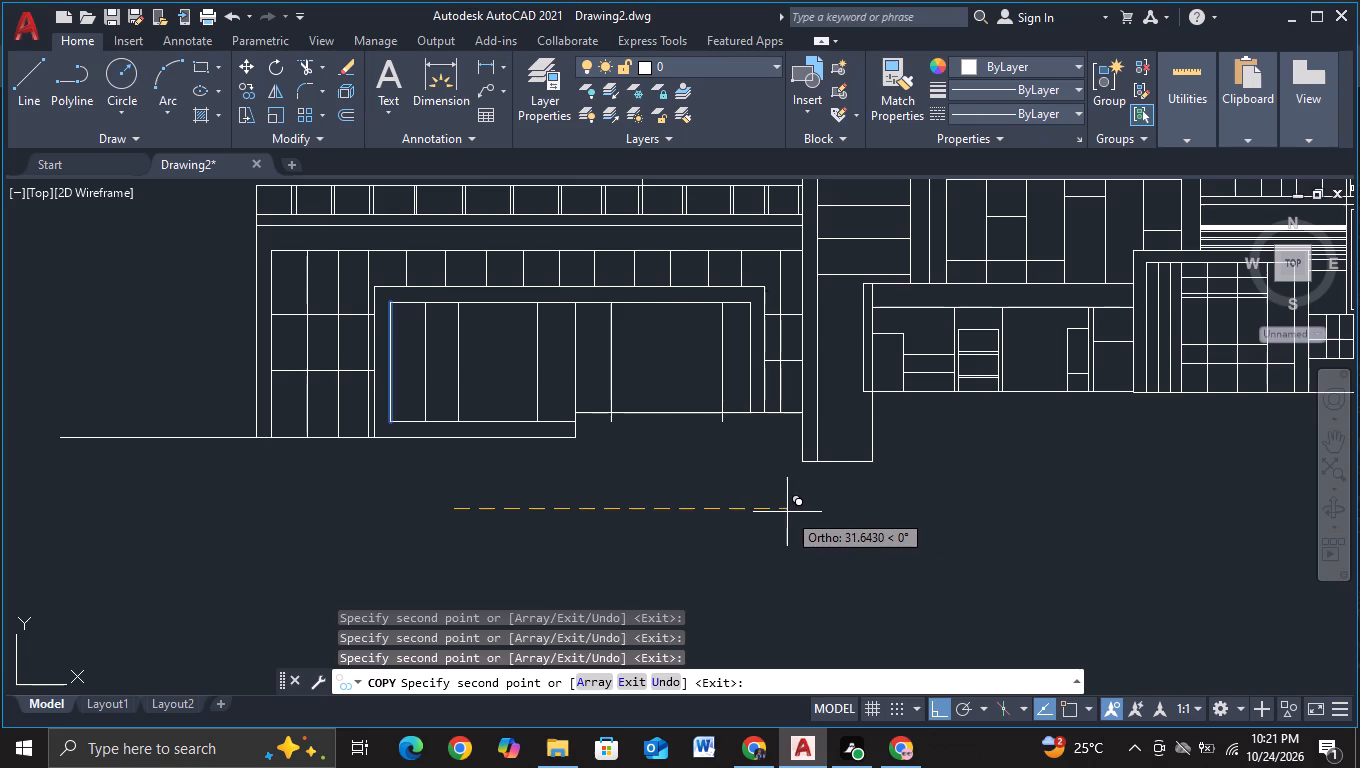
{"action": "left_click", "coordinate": [745, 511]}
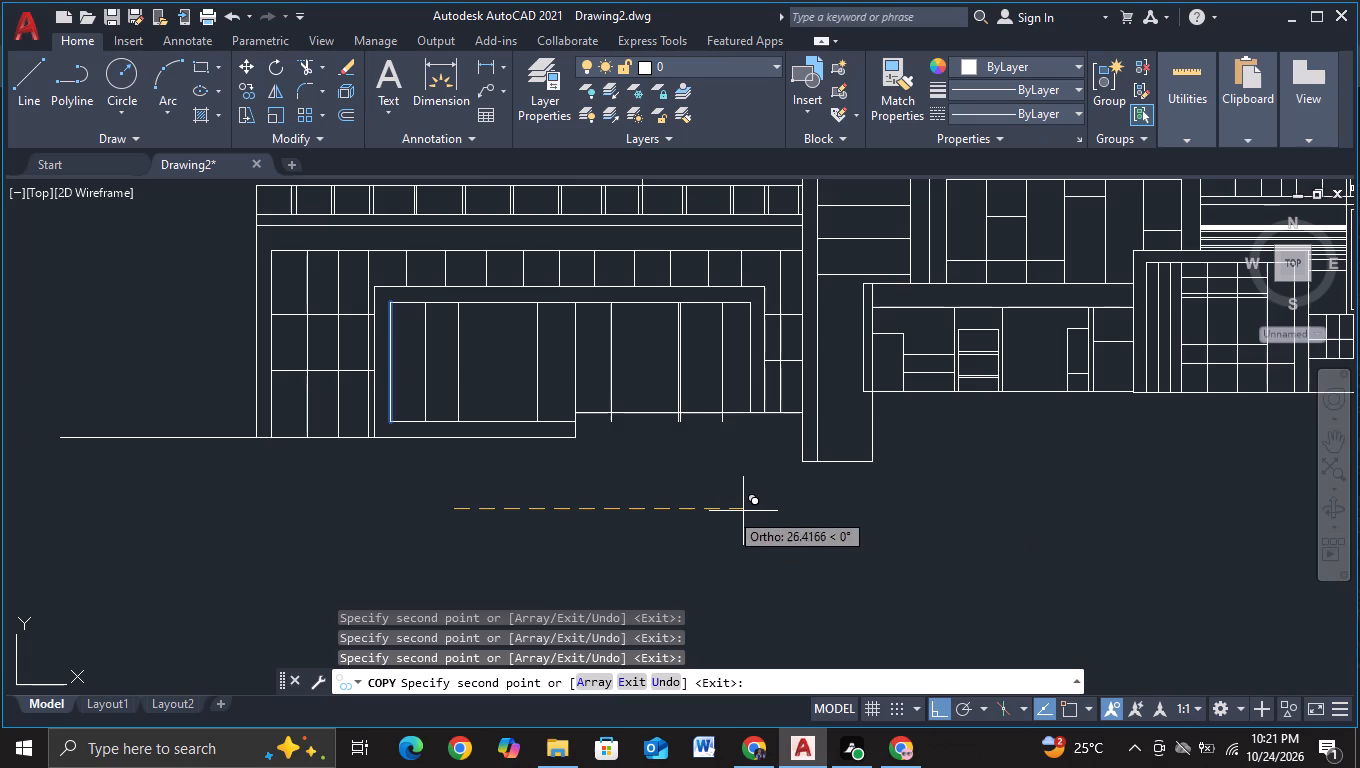
{"action": "left_click", "coordinate": [712, 509]}
{"action": "key", "text": "Escape"}
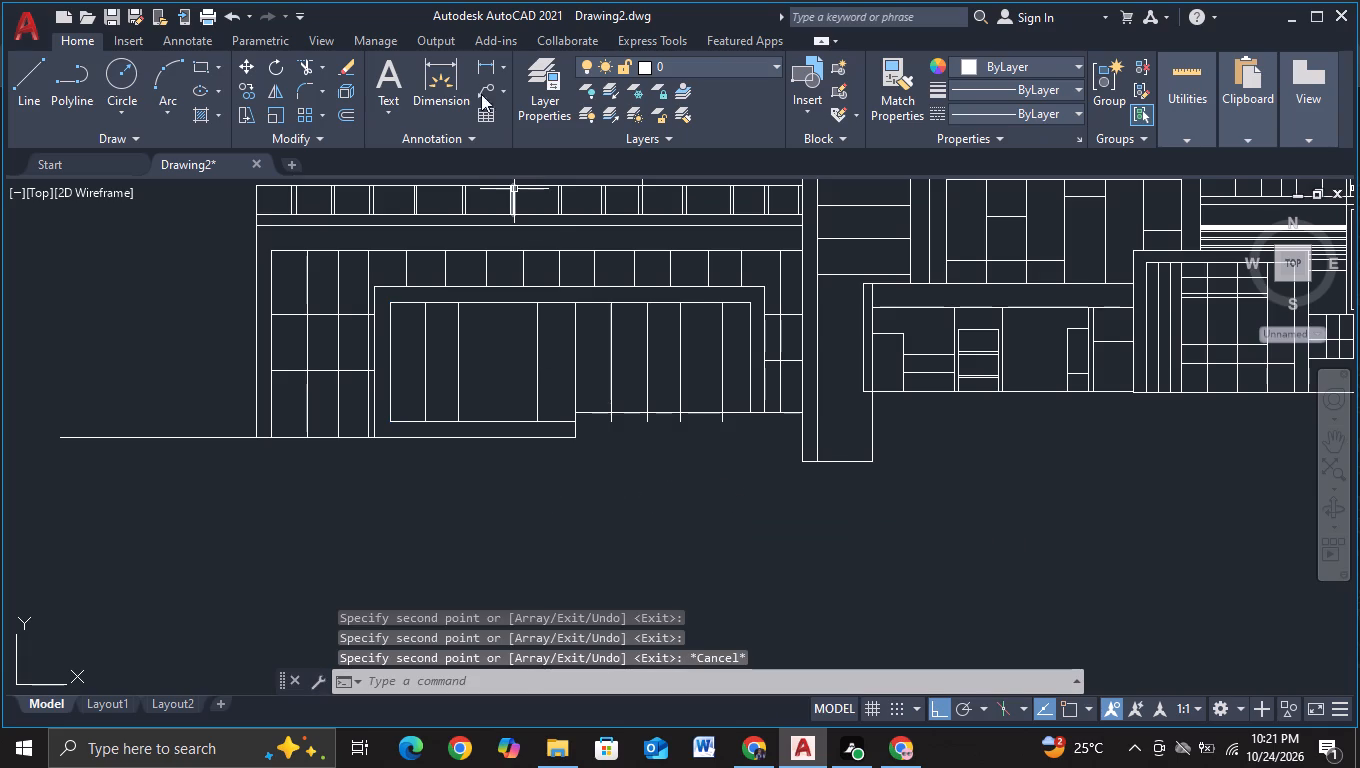
Trim the vertical dividers' lower ends that extend below the raised ground line, including the one at the step's corner.
{"action": "left_click", "coordinate": [309, 71]}
{"action": "scroll", "coordinate": [565, 398], "scroll_direction": "up", "scroll_amount": 2}
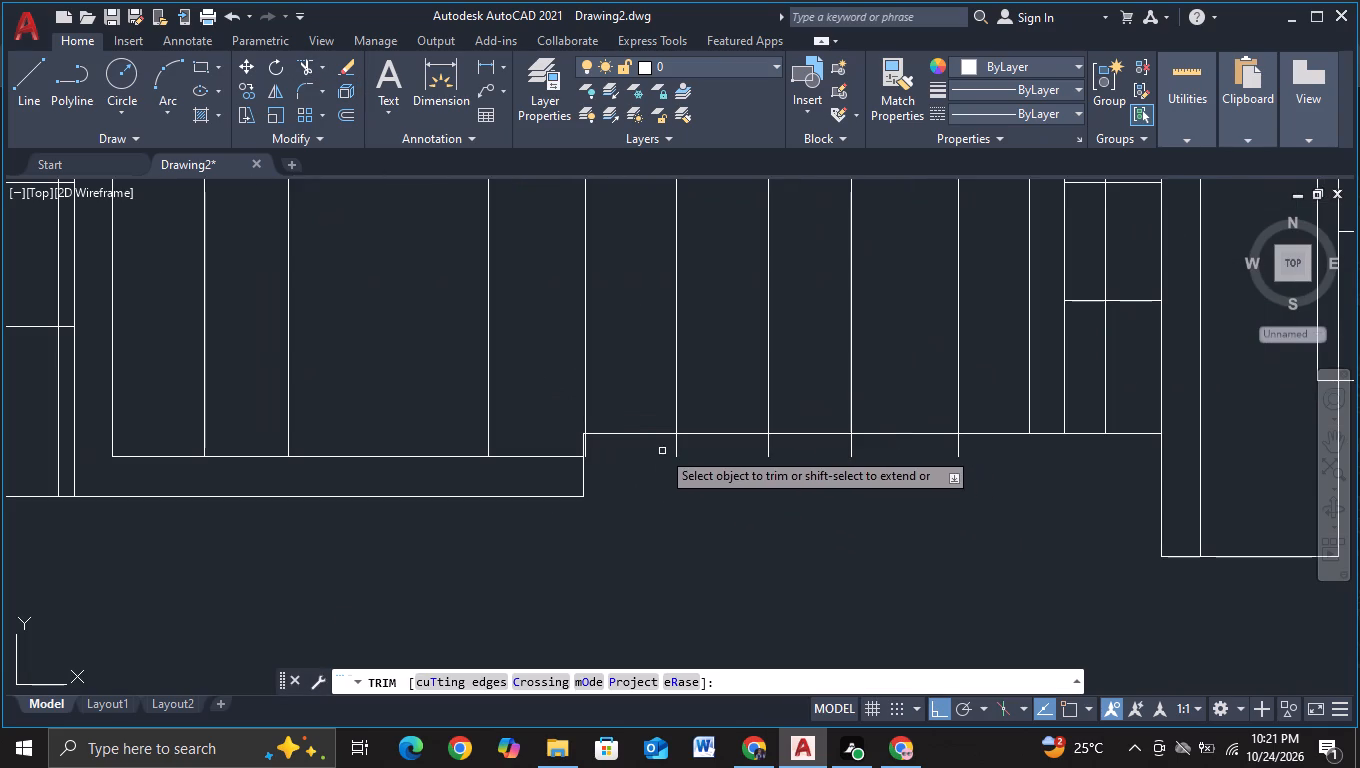
{"action": "left_click", "coordinate": [660, 450]}
{"action": "left_click", "coordinate": [983, 452]}
{"action": "scroll", "coordinate": [582, 469], "scroll_direction": "up", "scroll_amount": 2}
{"action": "left_click", "coordinate": [585, 417]}
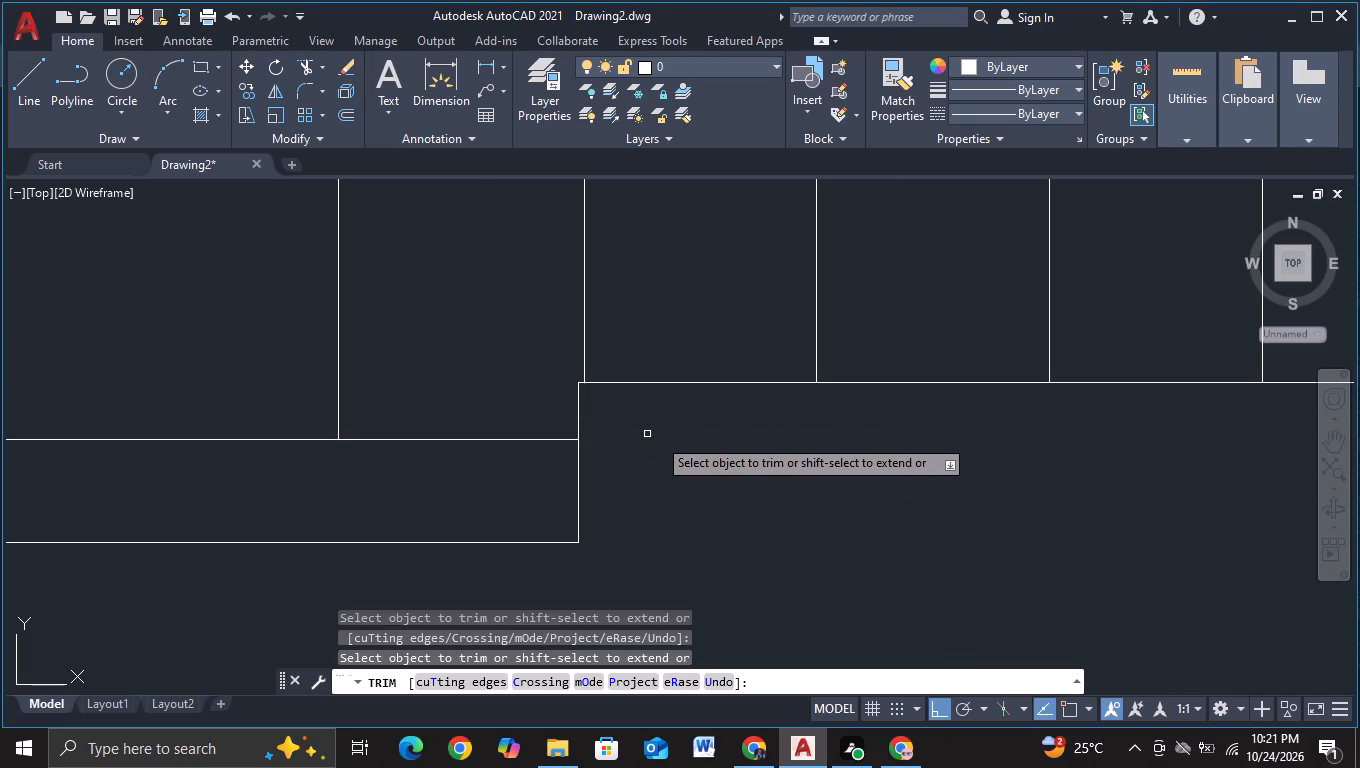
{"action": "scroll", "coordinate": [712, 460], "scroll_direction": "down", "scroll_amount": 3}
{"action": "scroll", "coordinate": [857, 527], "scroll_direction": "down", "scroll_amount": 1}
{"action": "middle_click_drag", "start_coordinate": [837, 526], "coordinate": [760, 513]}
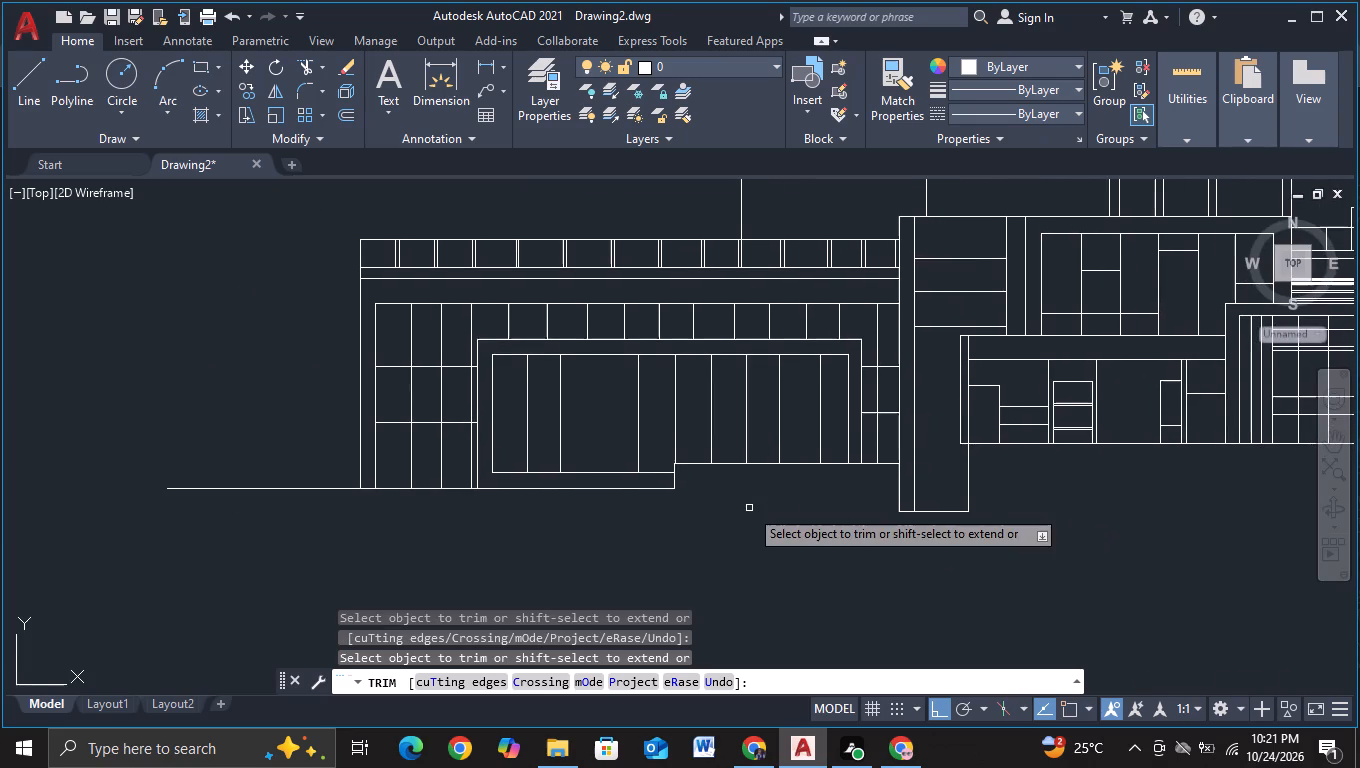
{"action": "key", "text": "Escape"}
Draw a horizontal line in the opening's upper part and trim its ends to the first and fourth vertical dividers.
{"action": "left_click", "coordinate": [35, 91]}
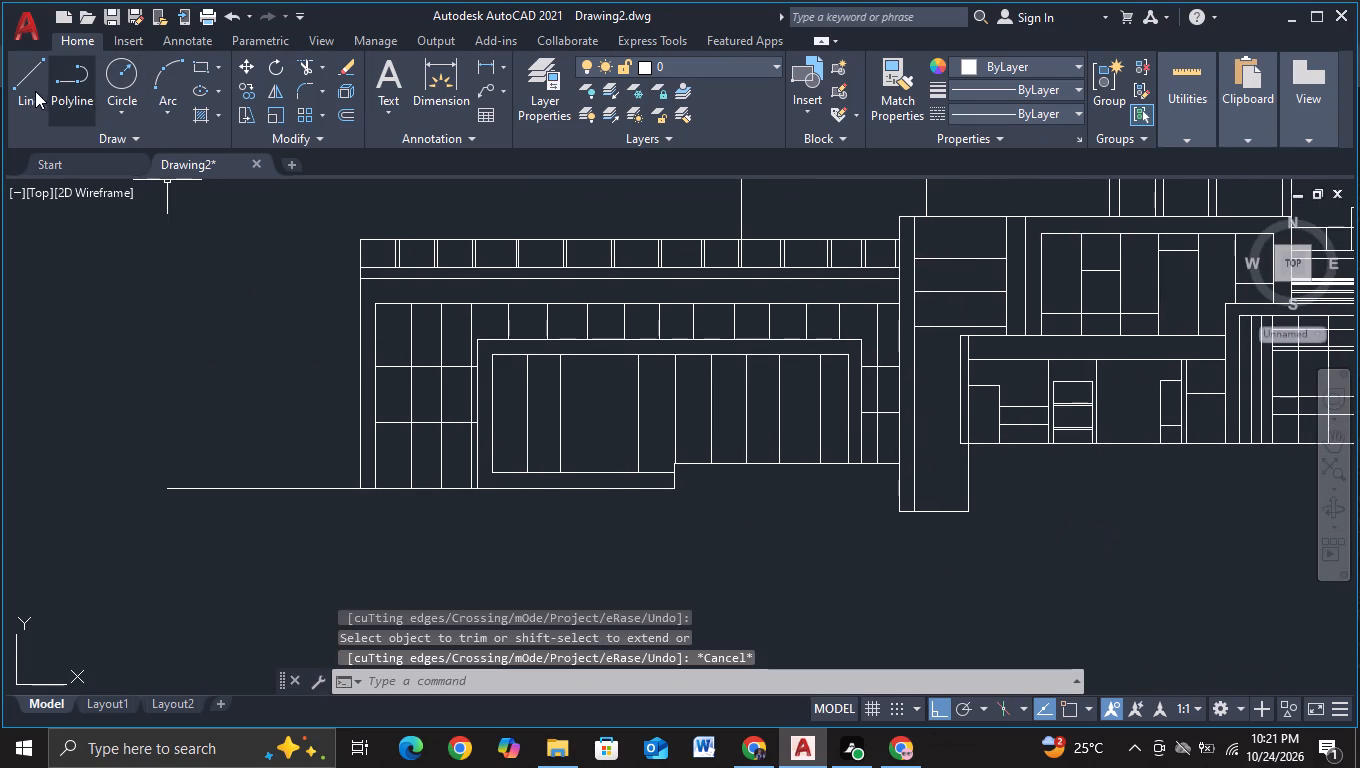
{"action": "scroll", "coordinate": [255, 374], "scroll_direction": "up", "scroll_amount": 1}
{"action": "middle_click_drag", "start_coordinate": [255, 374], "coordinate": [70, 368]}
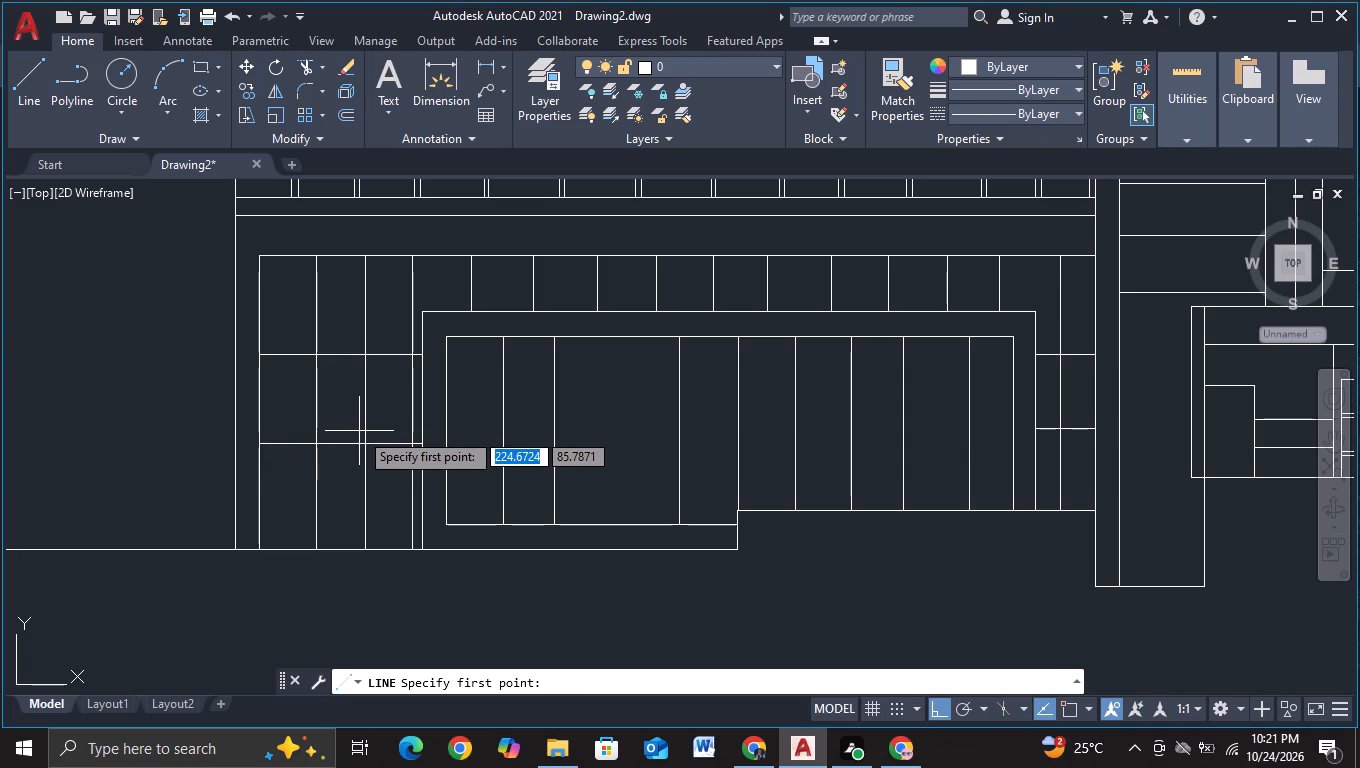
{"action": "left_click", "coordinate": [494, 390]}
{"action": "left_click", "coordinate": [751, 395]}
{"action": "key", "text": "Escape"}
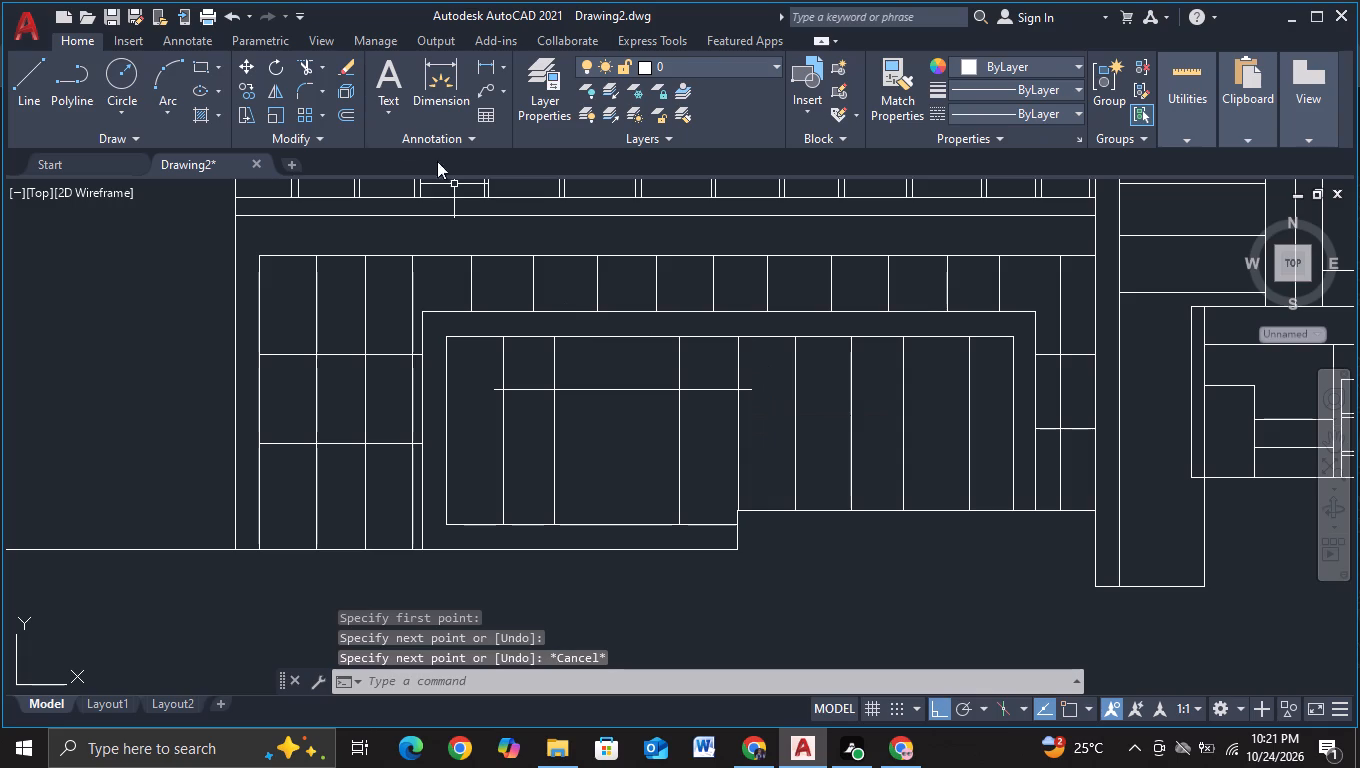
{"action": "left_click", "coordinate": [313, 67]}
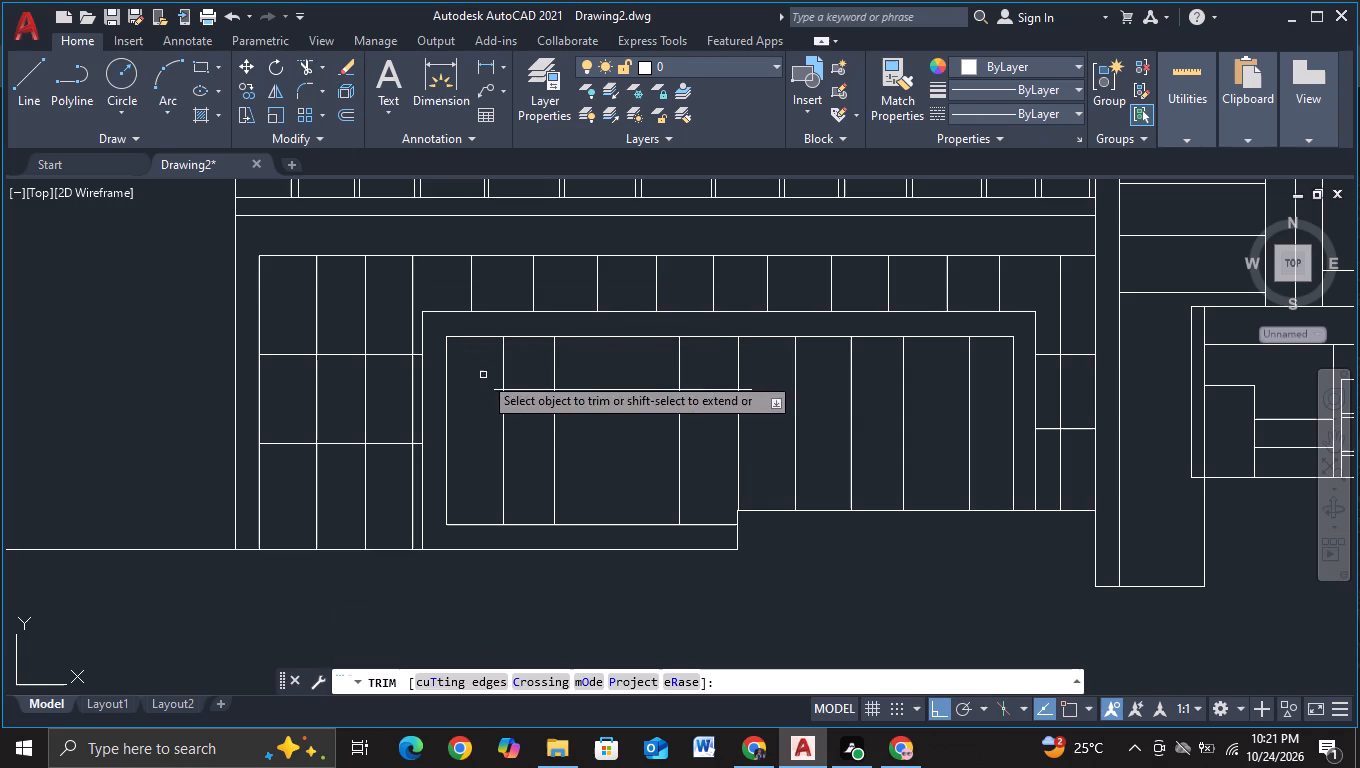
{"action": "left_click", "coordinate": [496, 393]}
{"action": "left_click", "coordinate": [746, 391]}
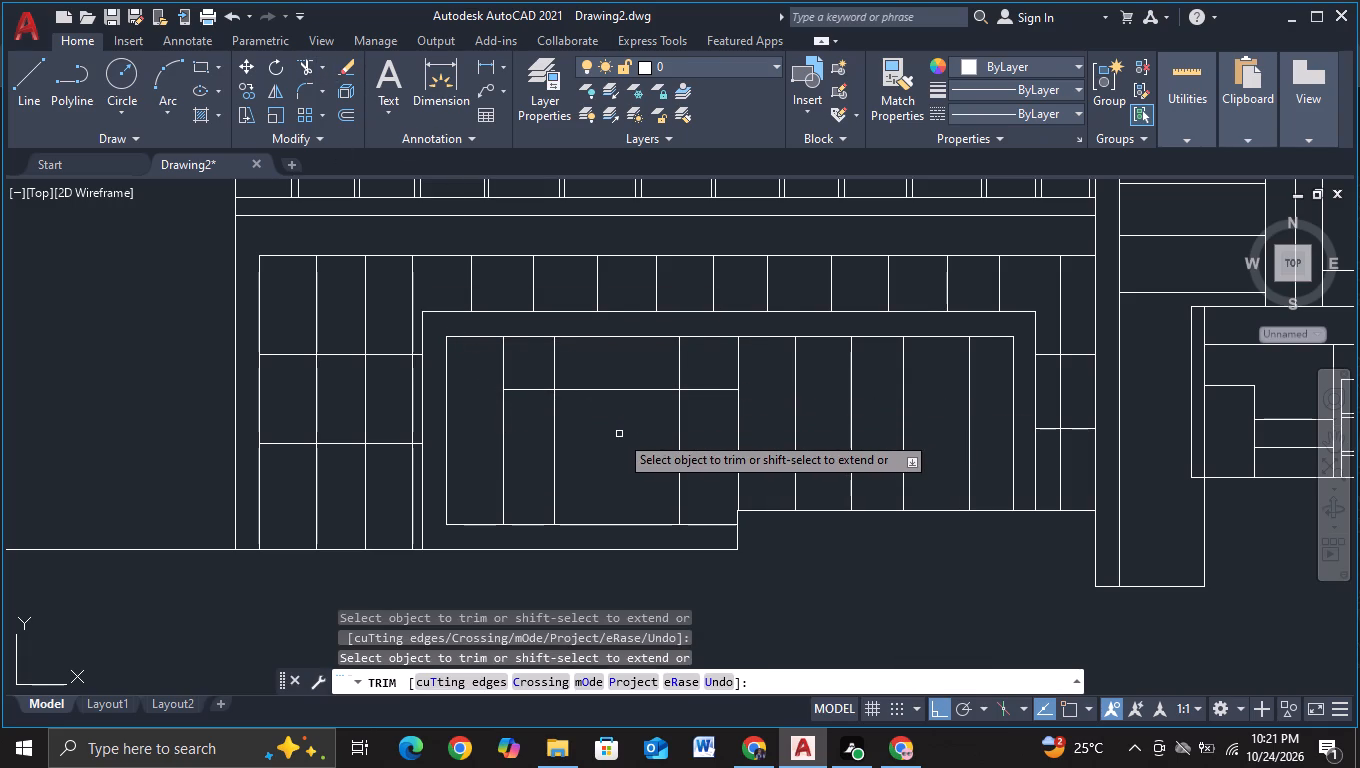
{"action": "key", "text": "Escape"}
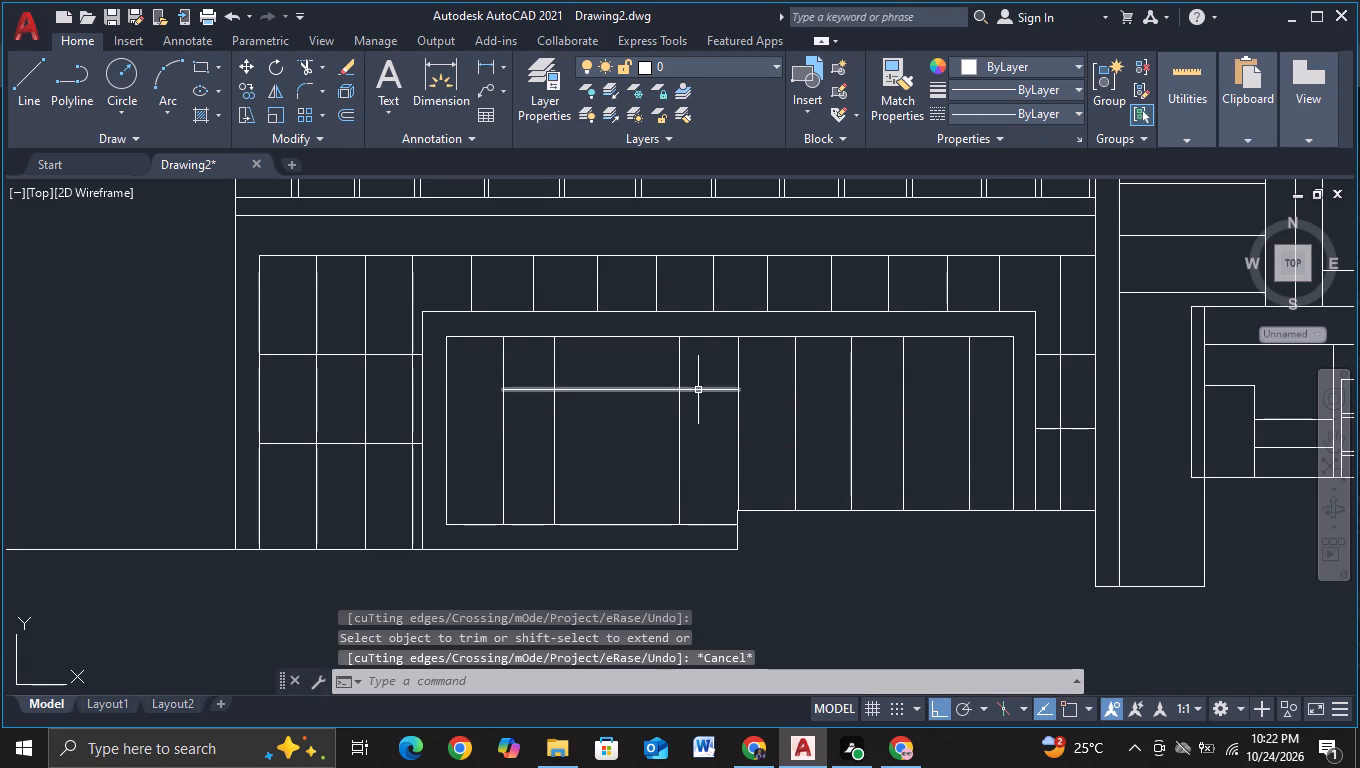
Draw a short horizontal line at about the same height and trim it to fit between the fifth and sixth vertical dividers.
{"action": "left_click", "coordinate": [15, 95]}
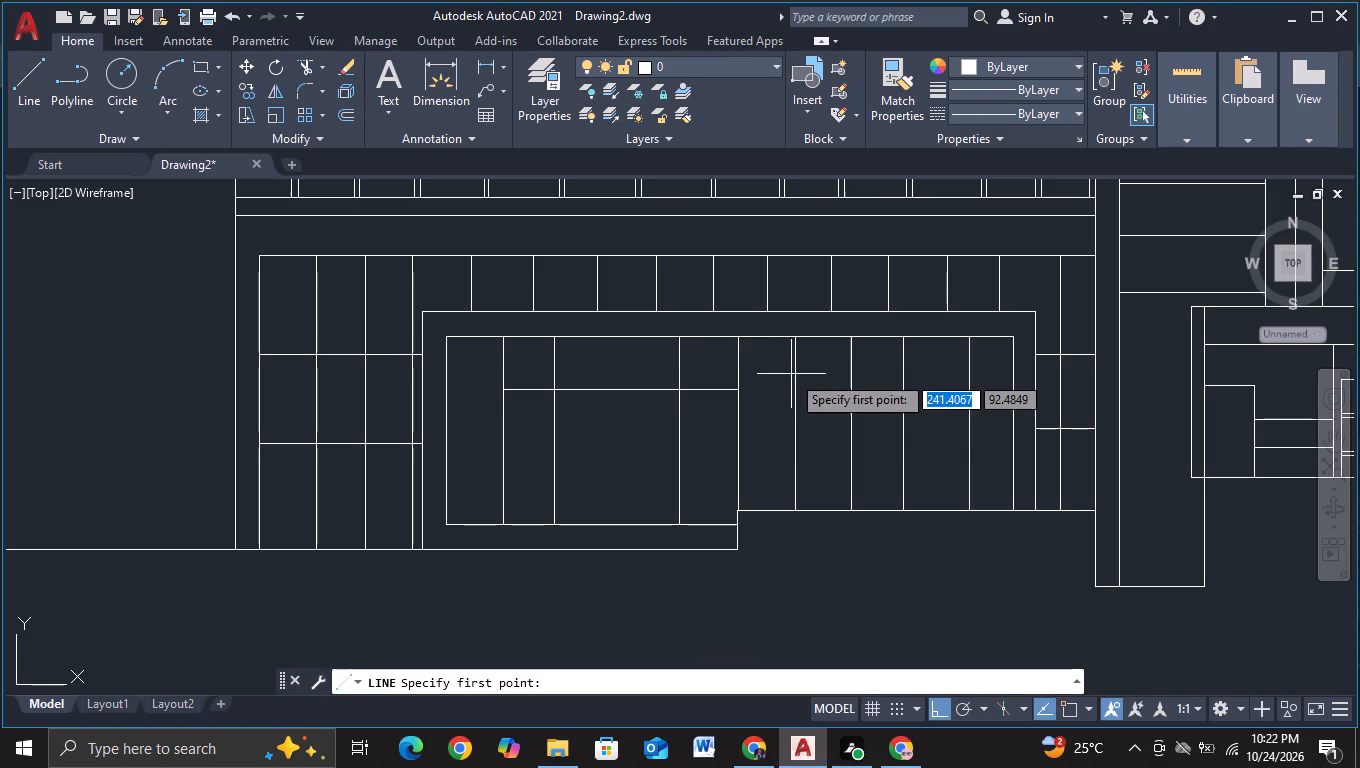
{"action": "left_click", "coordinate": [779, 391]}
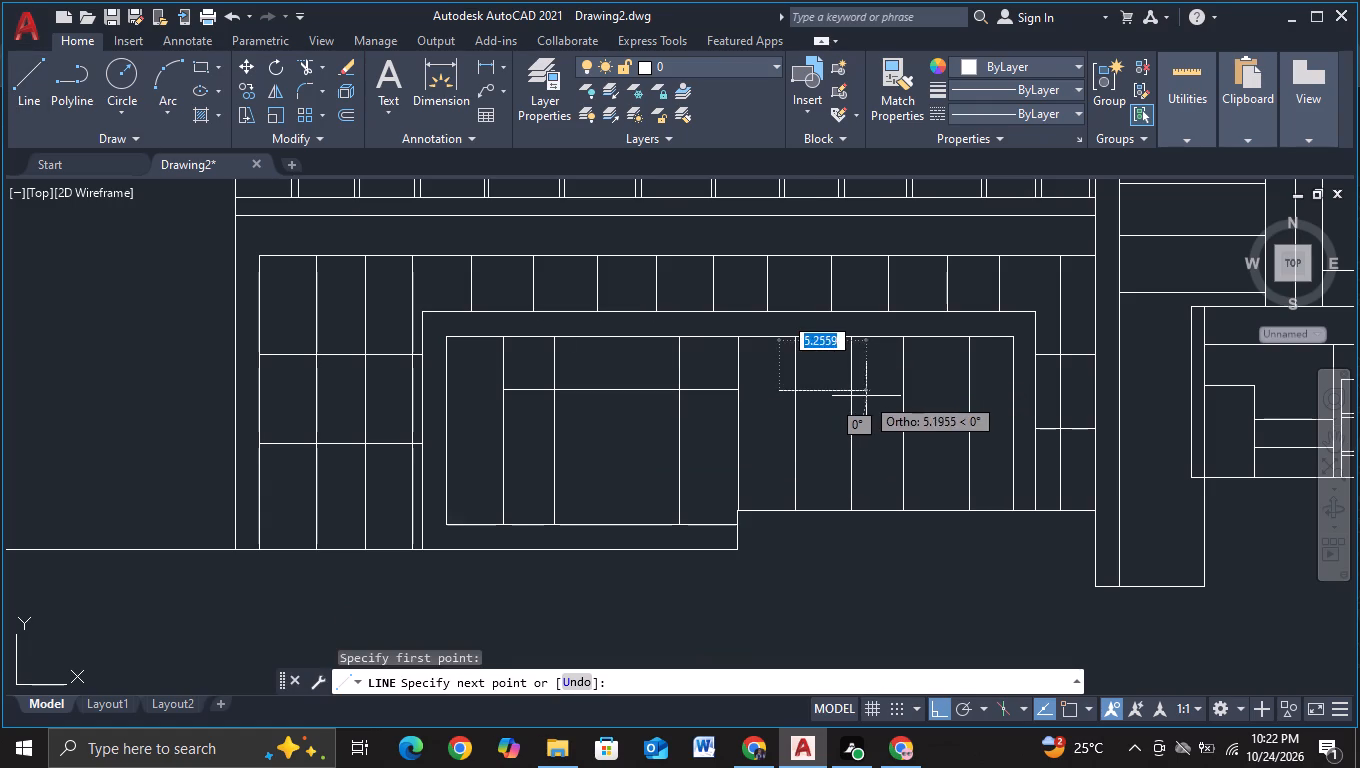
{"action": "left_click", "coordinate": [866, 396]}
{"action": "key", "text": "Escape"}
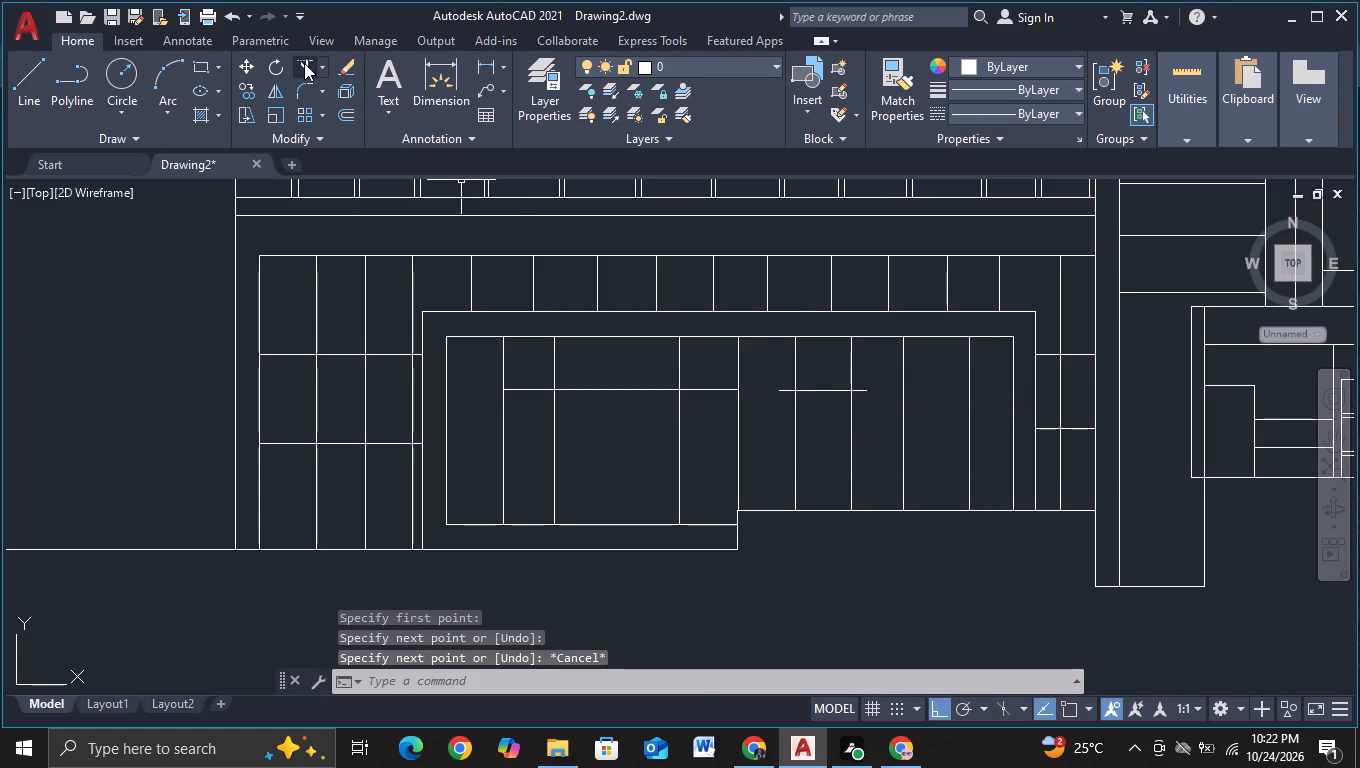
{"action": "left_click", "coordinate": [304, 63]}
{"action": "left_click", "coordinate": [787, 395]}
{"action": "left_click", "coordinate": [787, 389]}
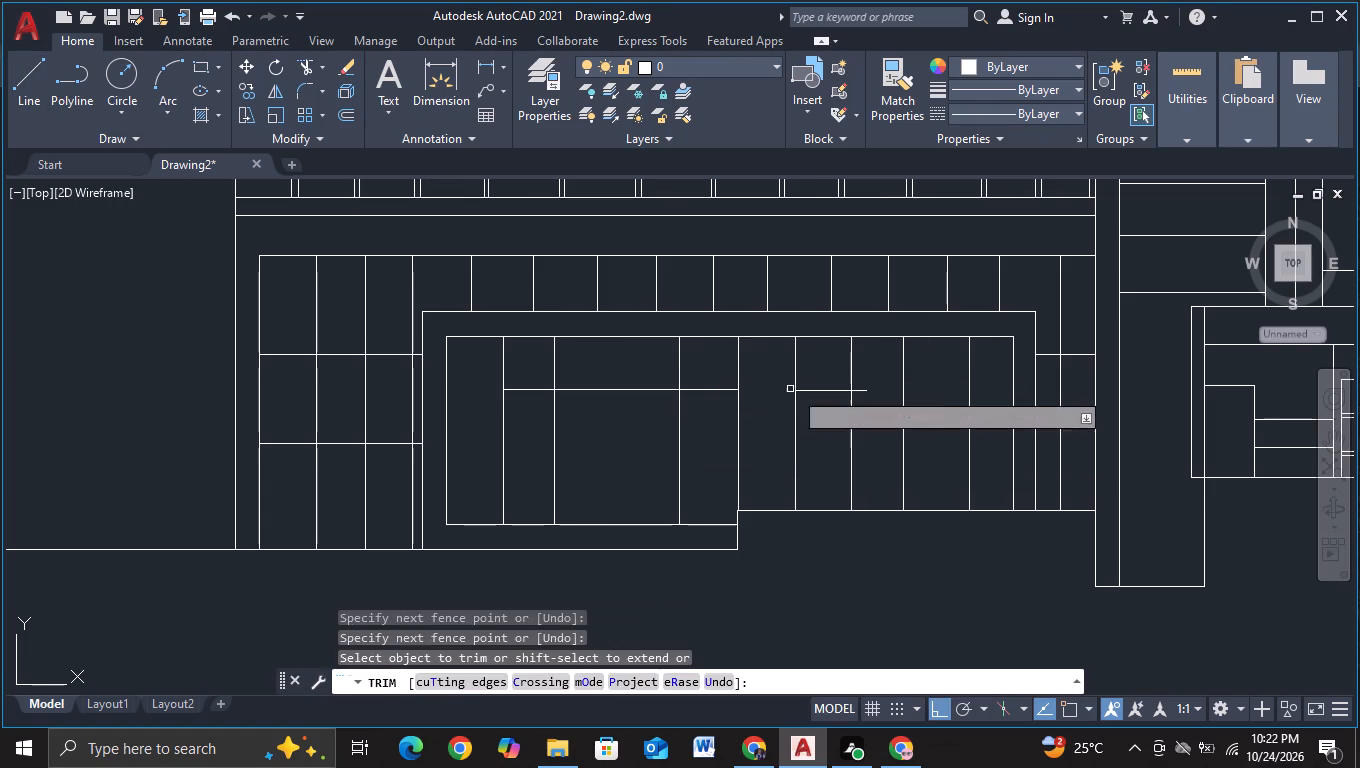
{"action": "left_click", "coordinate": [864, 403]}
{"action": "left_click", "coordinate": [864, 388]}
{"action": "key", "text": "Escape"}
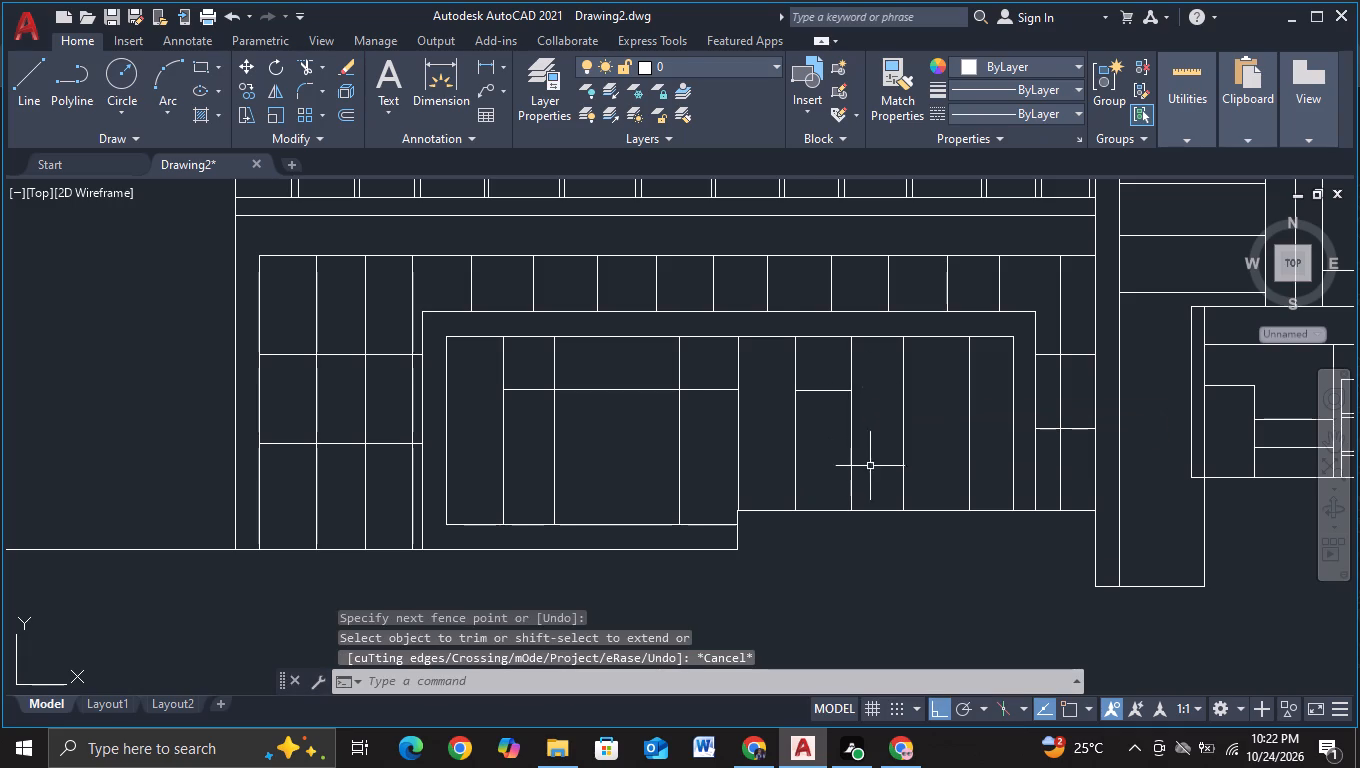
Draw a box outline about 23.1 wide below the raised ground line, from the step's corner to the adjoining pier's inner vertical line.
{"action": "scroll", "coordinate": [876, 533], "scroll_direction": "down", "scroll_amount": 1}
{"action": "middle_click_drag", "start_coordinate": [889, 588], "coordinate": [875, 488]}
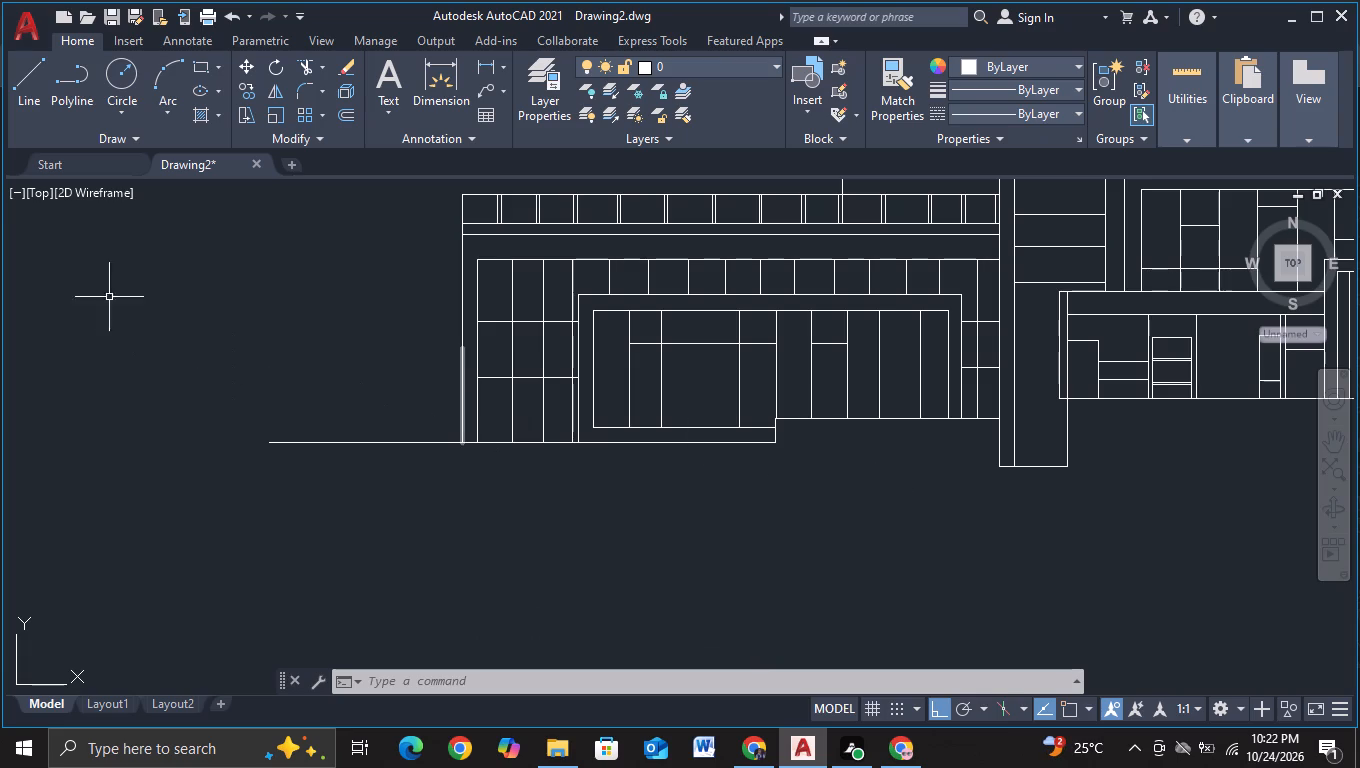
{"action": "left_click", "coordinate": [21, 100]}
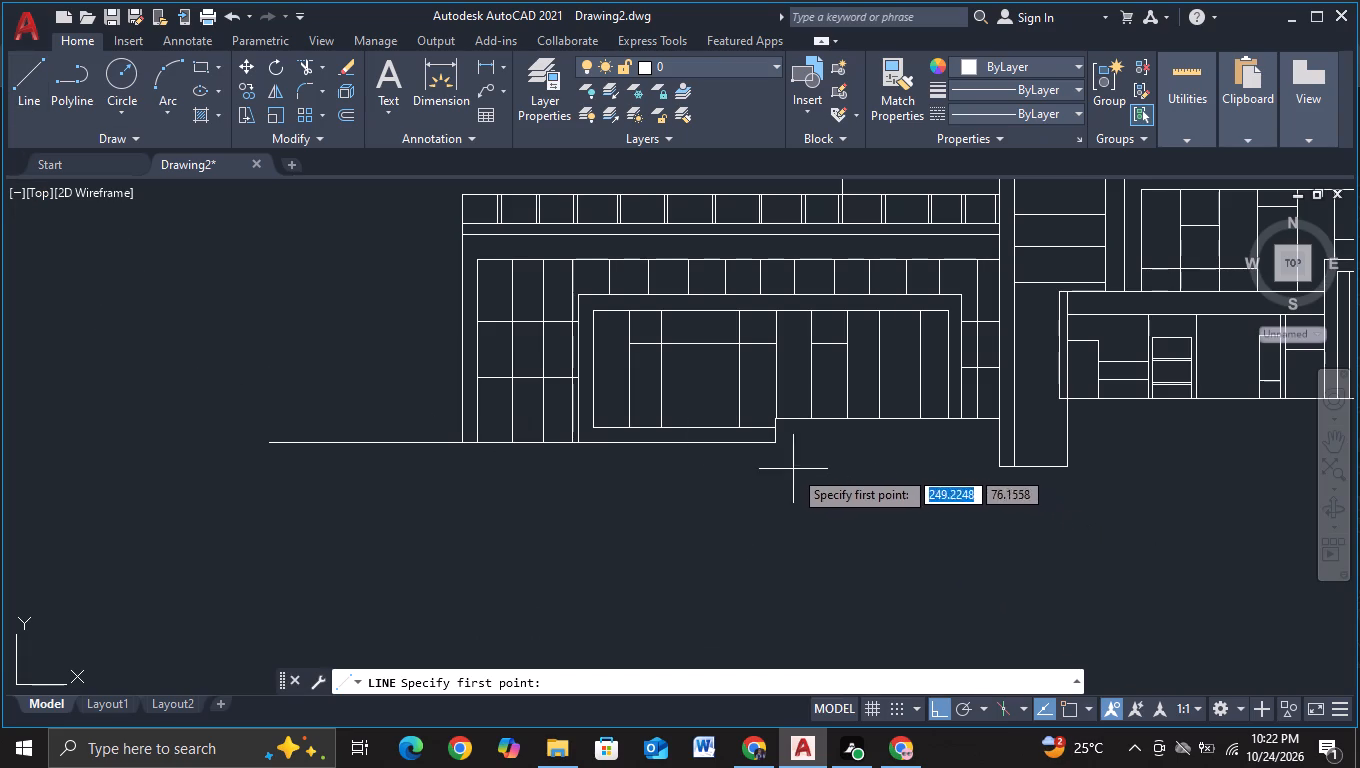
{"action": "key", "text": "F3"}
{"action": "left_click", "coordinate": [774, 448]}
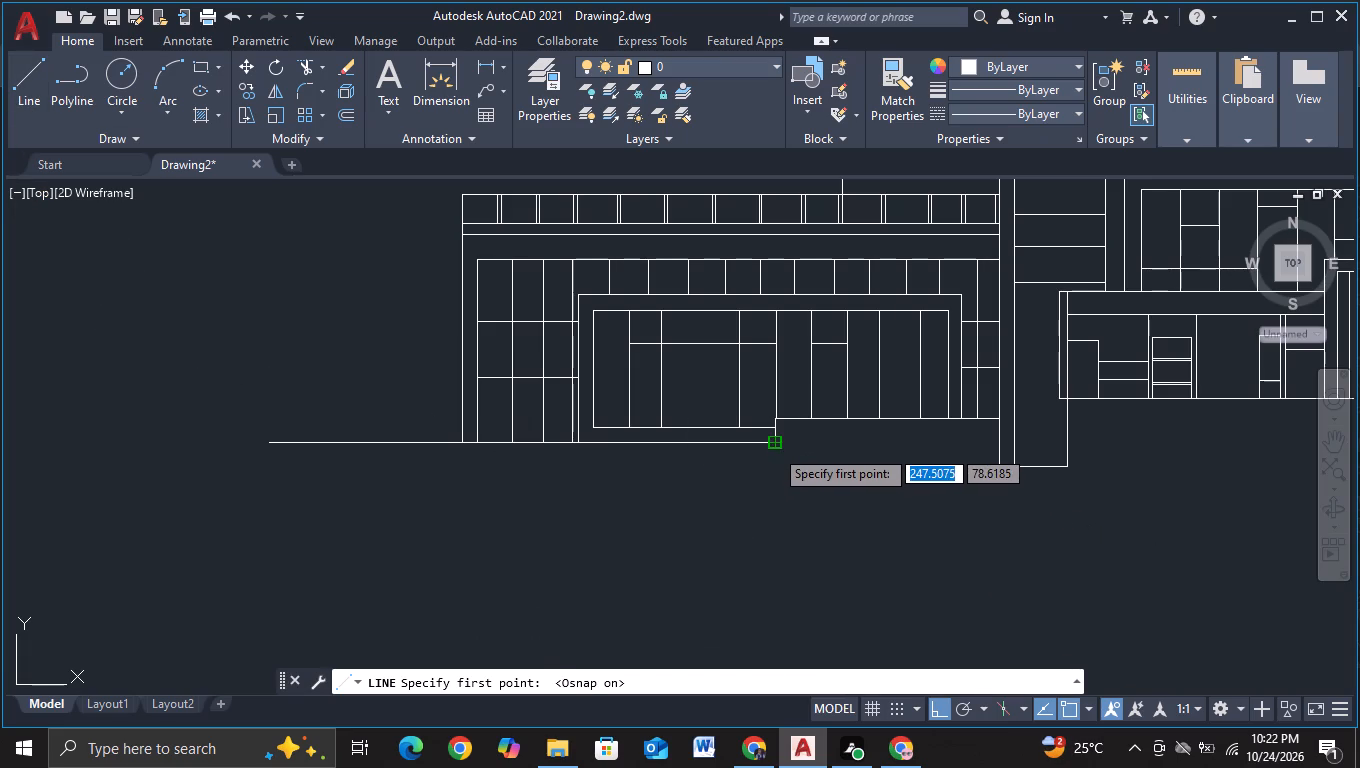
{"action": "left_click", "coordinate": [788, 573]}
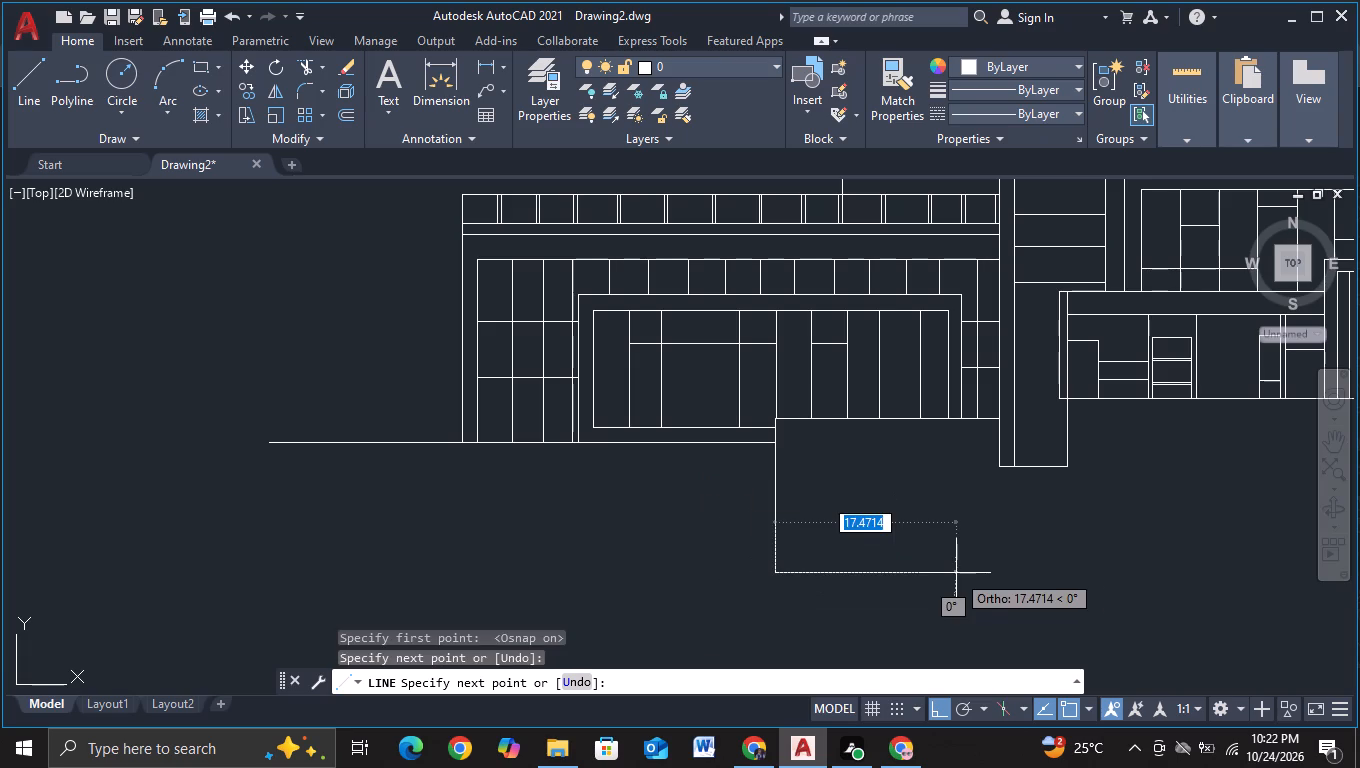
{"action": "left_click", "coordinate": [1013, 575]}
{"action": "key", "text": "Escape"}
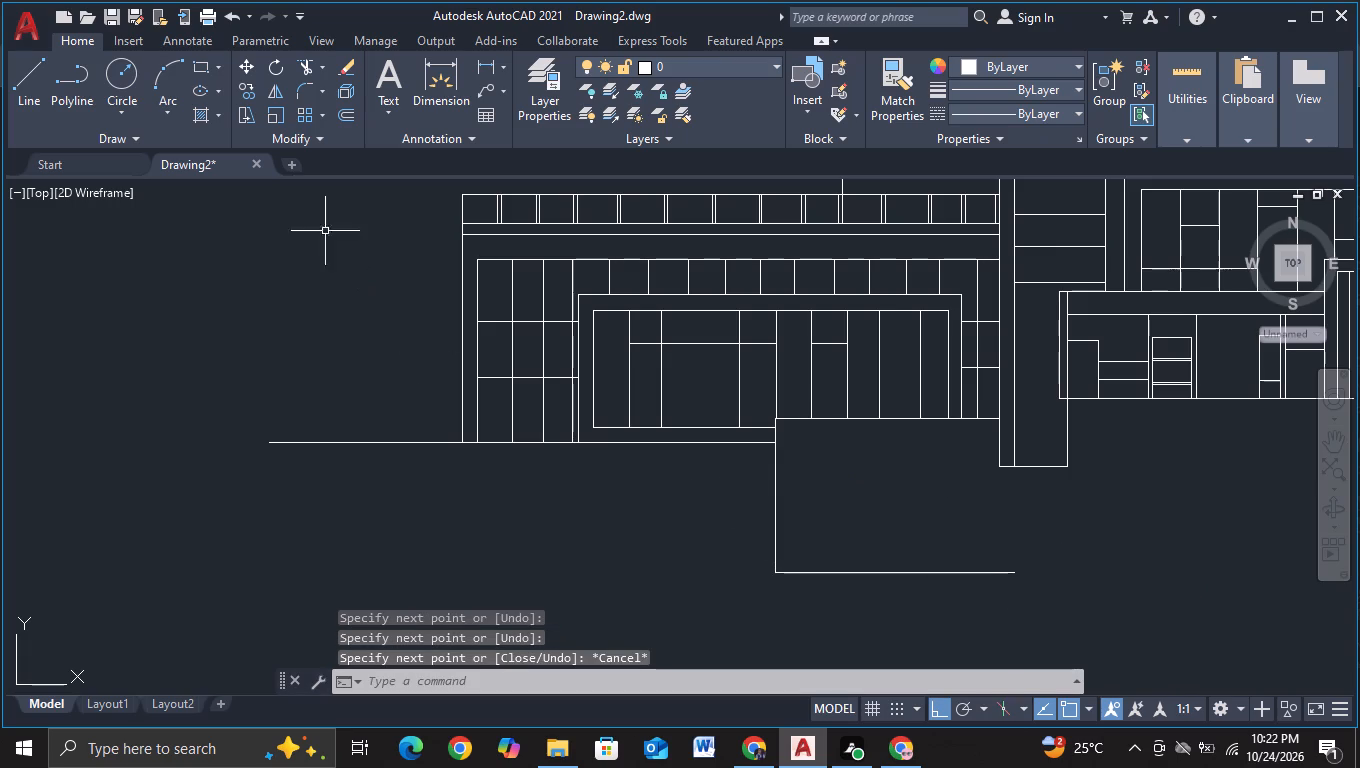
{"action": "left_click", "coordinate": [20, 105]}
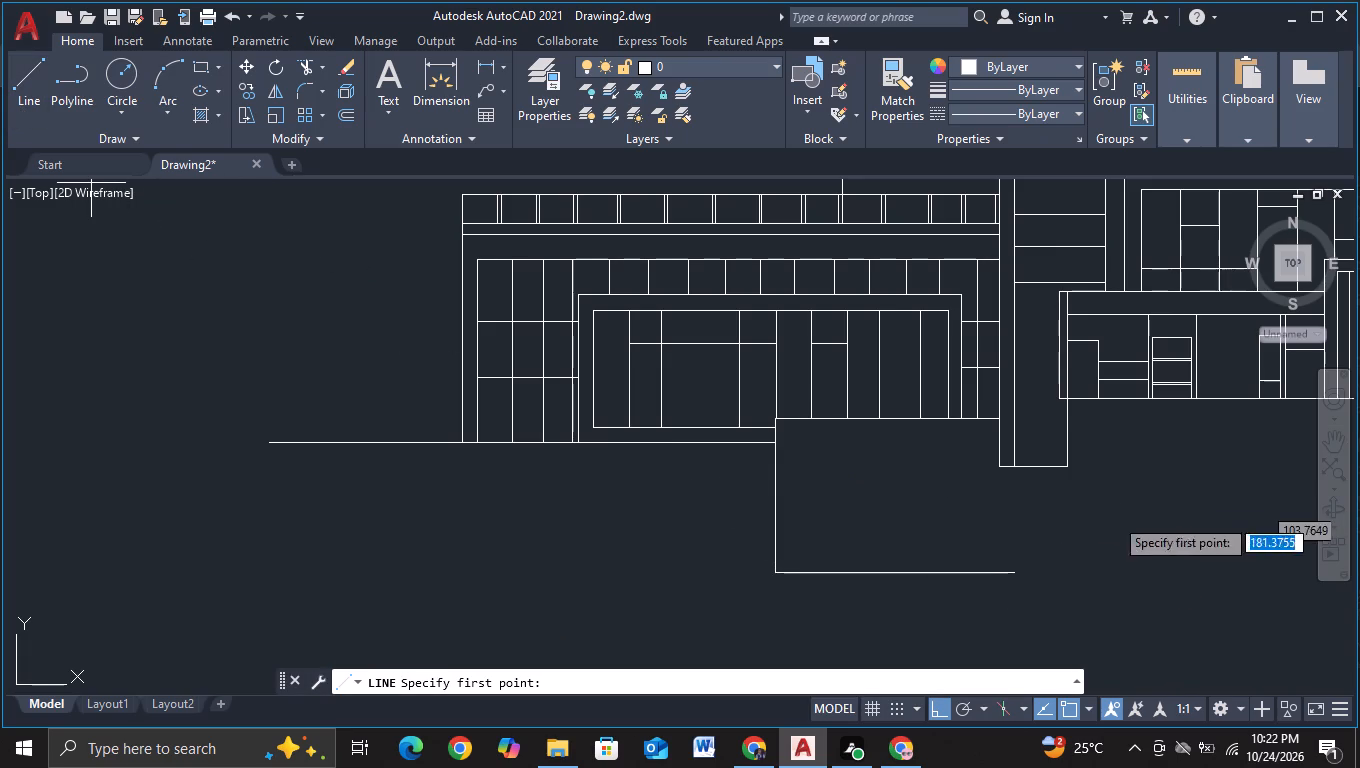
{"action": "left_click", "coordinate": [1009, 475]}
{"action": "left_click", "coordinate": [1023, 574]}
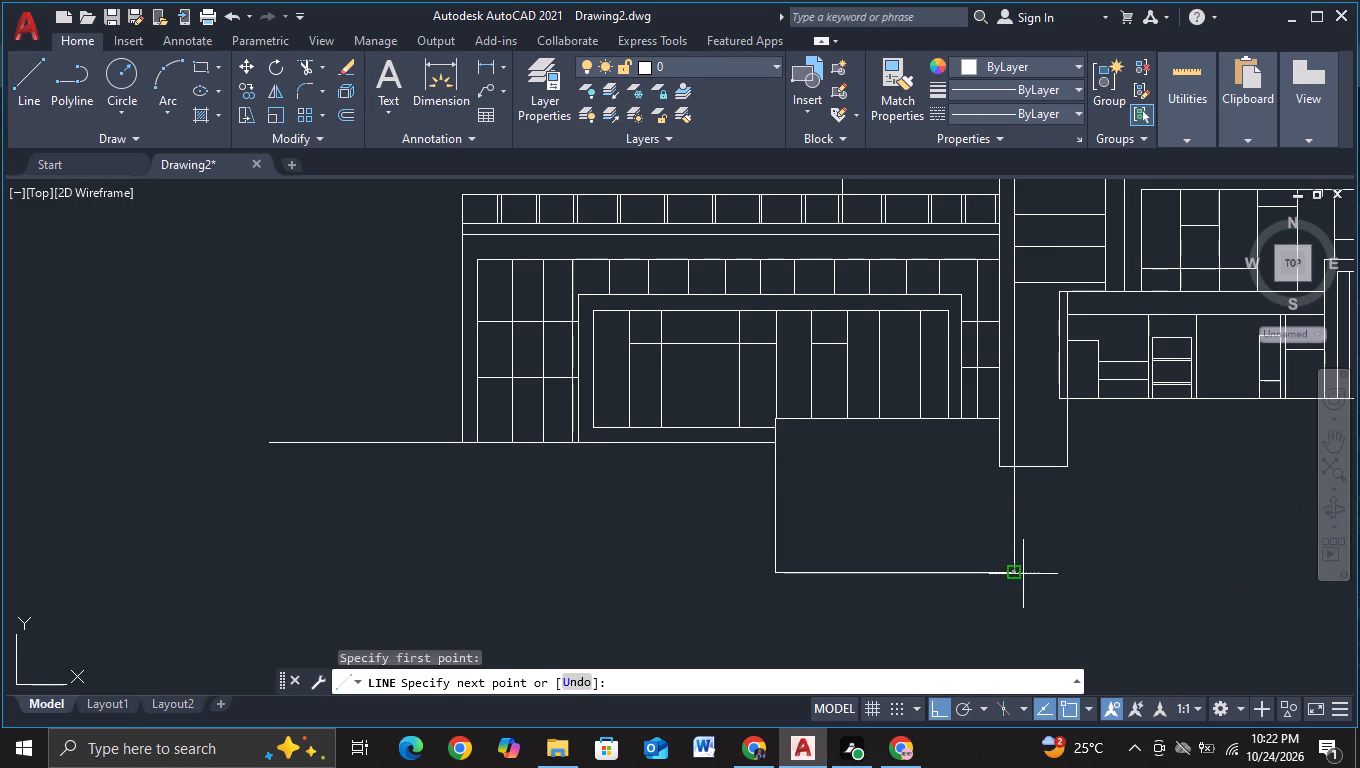
{"action": "key", "text": "Escape"}
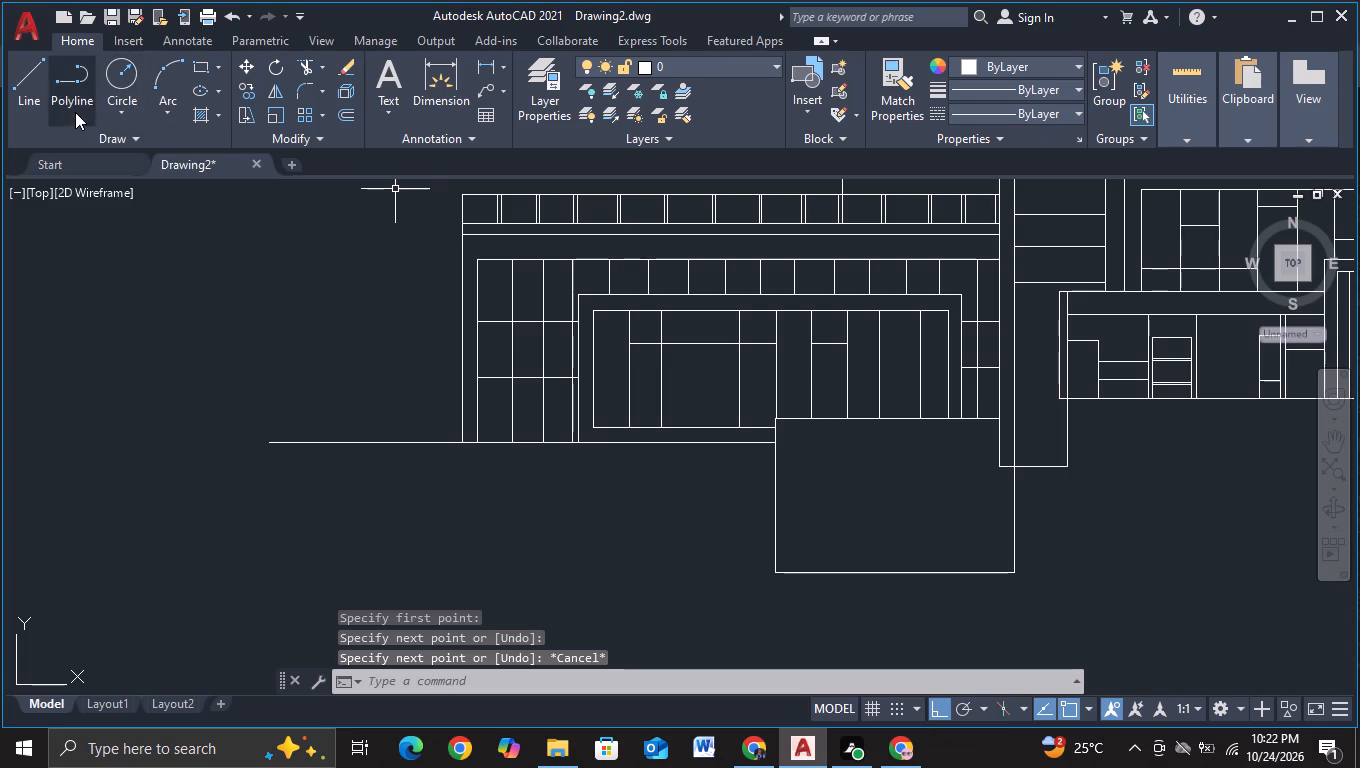
Draw an inner frame about 20.4 wide inside the box, trimming its top line's overhang and the pier's base line crossing the box's right border.
{"action": "left_click", "coordinate": [29, 103]}
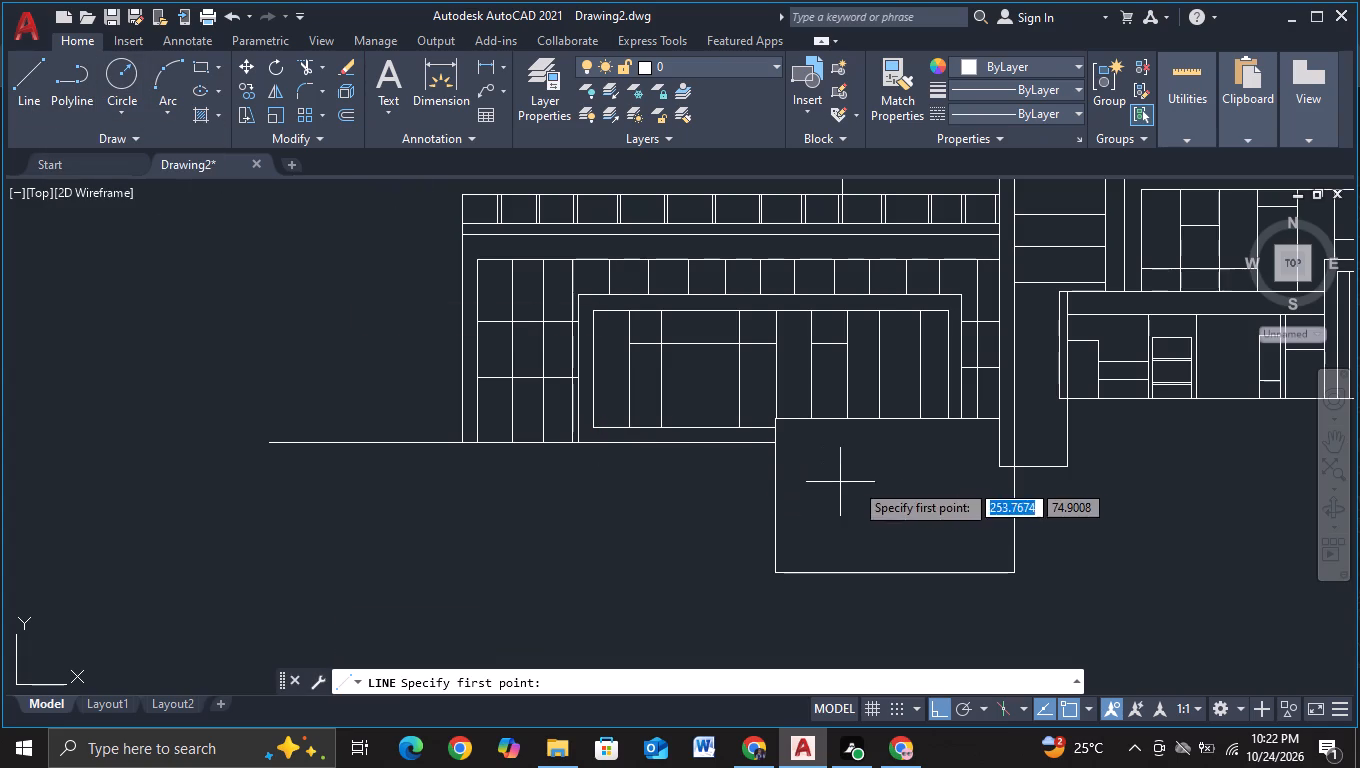
{"action": "left_click", "coordinate": [993, 467]}
{"action": "scroll", "coordinate": [996, 552], "scroll_direction": "up", "scroll_amount": 2}
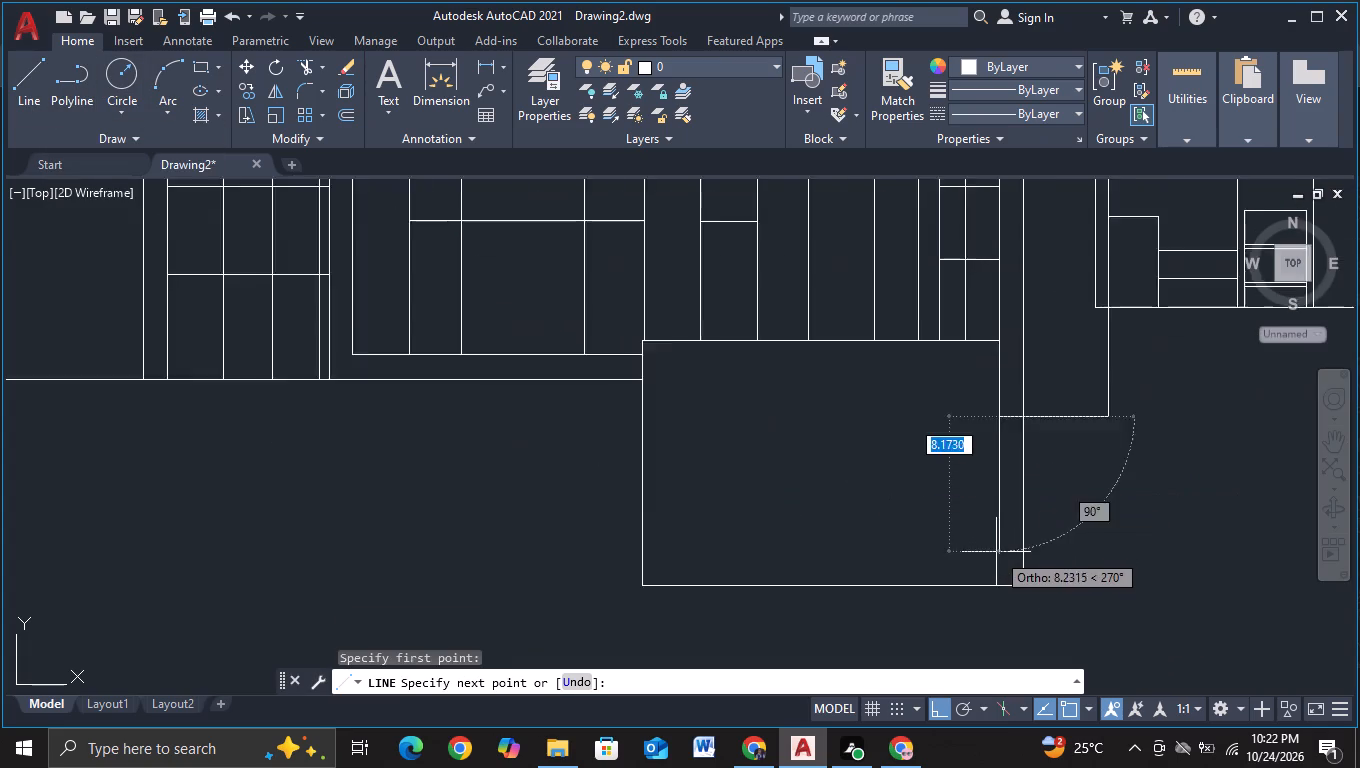
{"action": "left_click", "coordinate": [999, 578]}
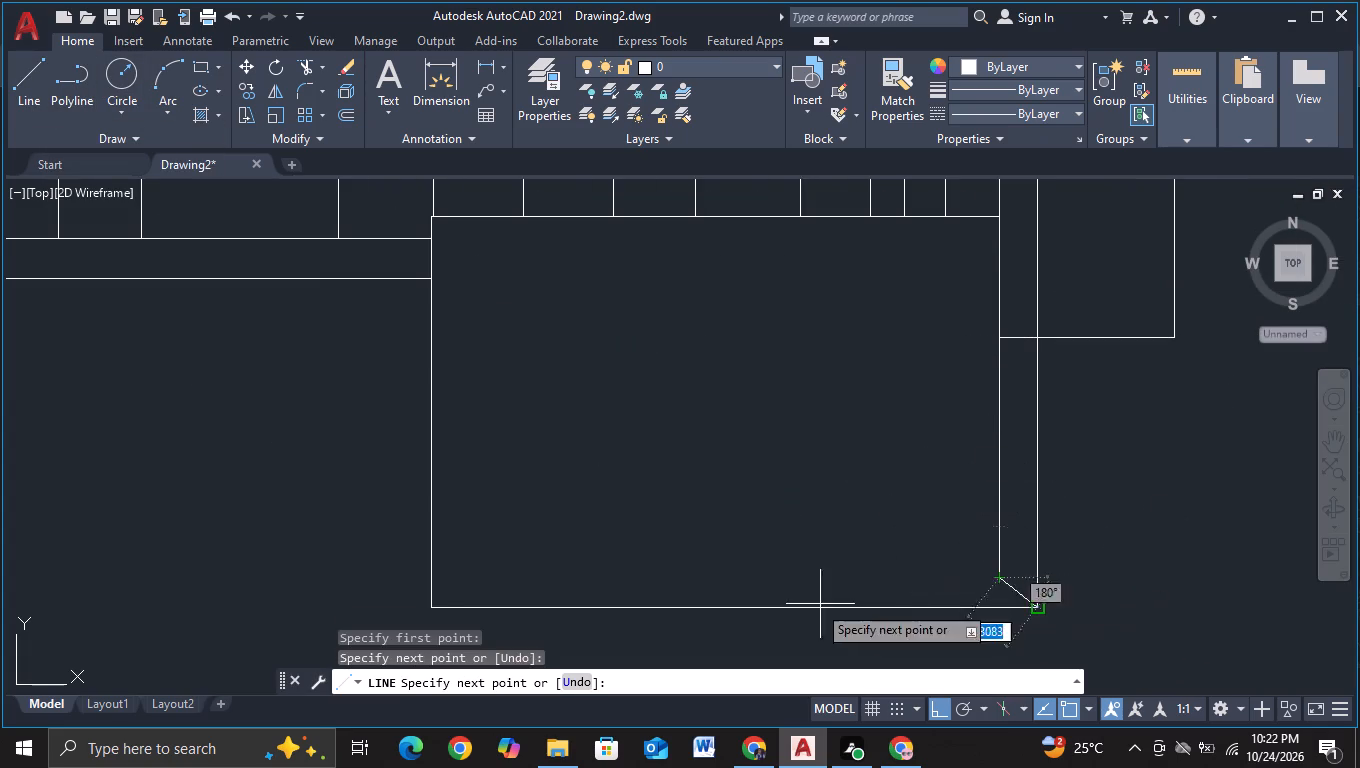
{"action": "left_click", "coordinate": [463, 565]}
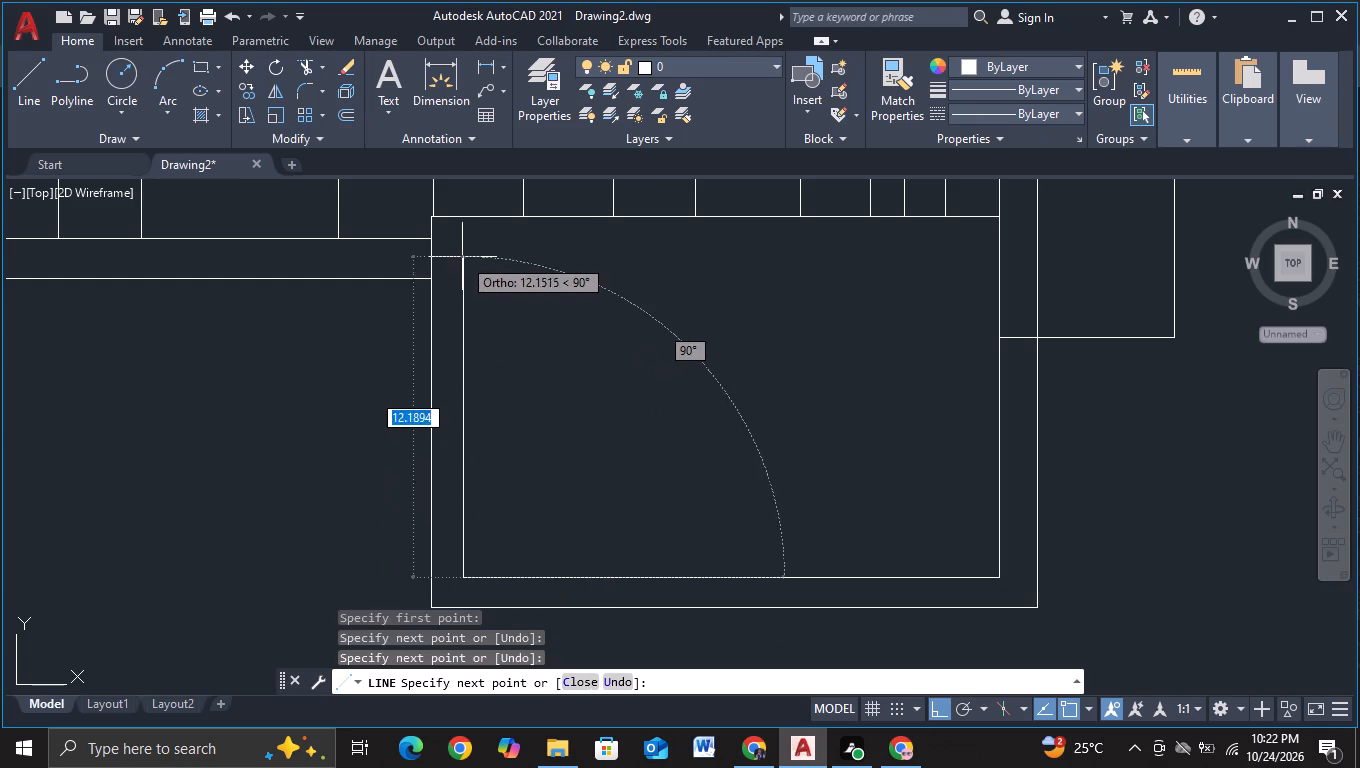
{"action": "left_click", "coordinate": [462, 247]}
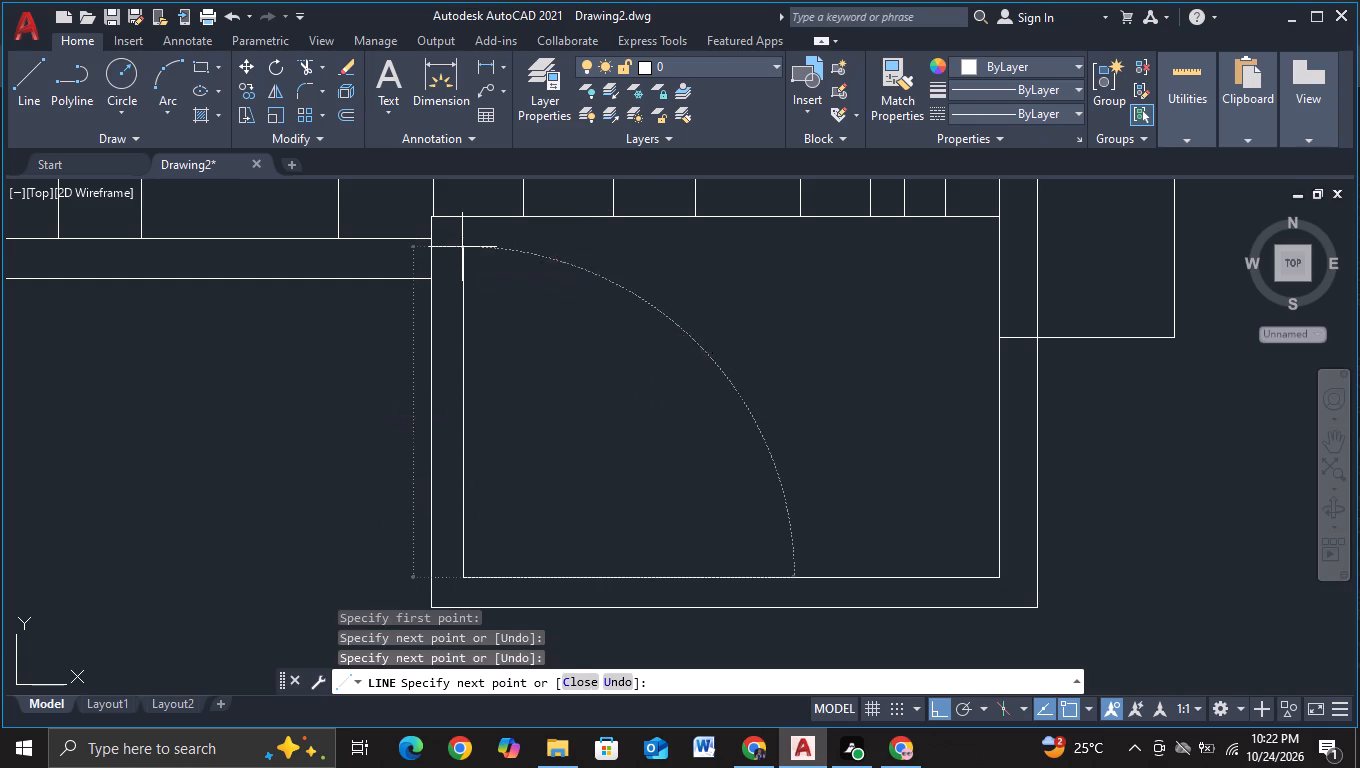
{"action": "left_click", "coordinate": [1018, 267]}
{"action": "key", "text": "Escape"}
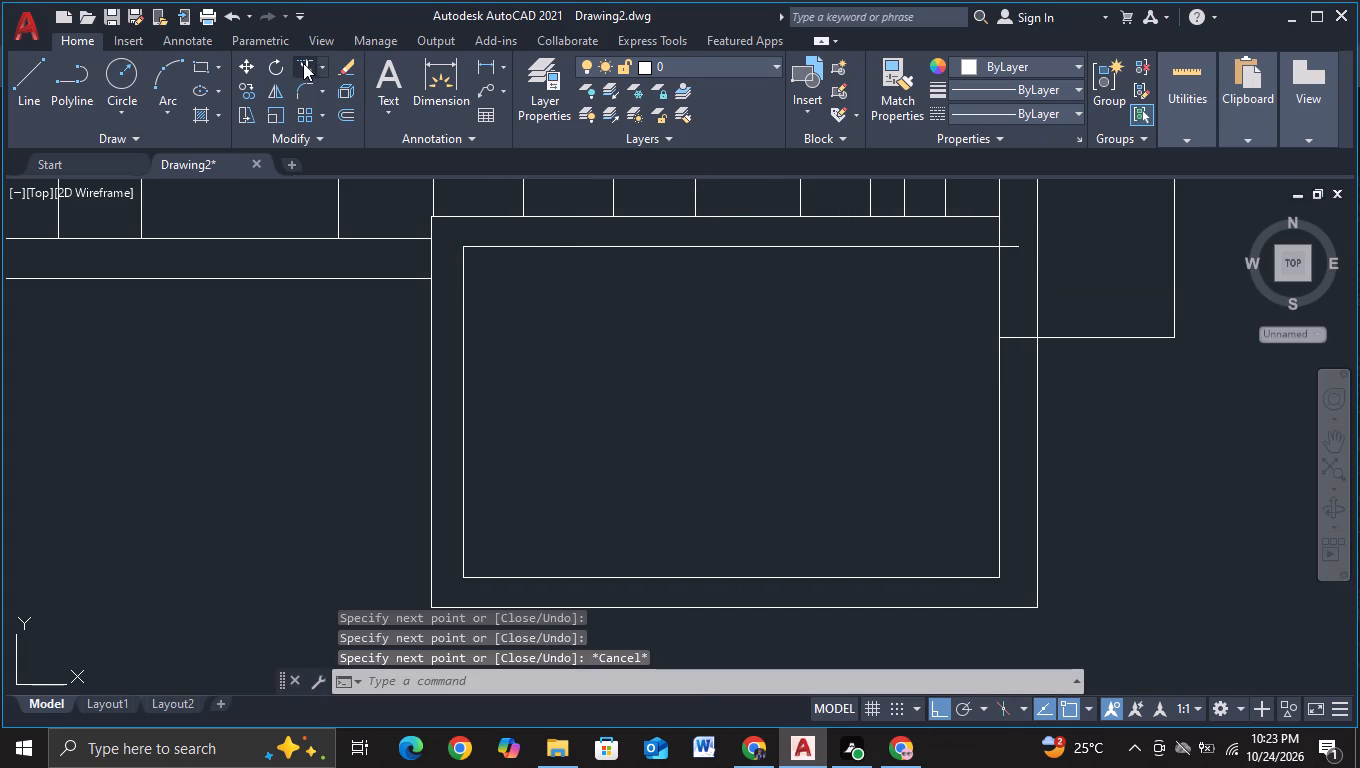
{"action": "left_click", "coordinate": [303, 63]}
{"action": "left_click", "coordinate": [1007, 248]}
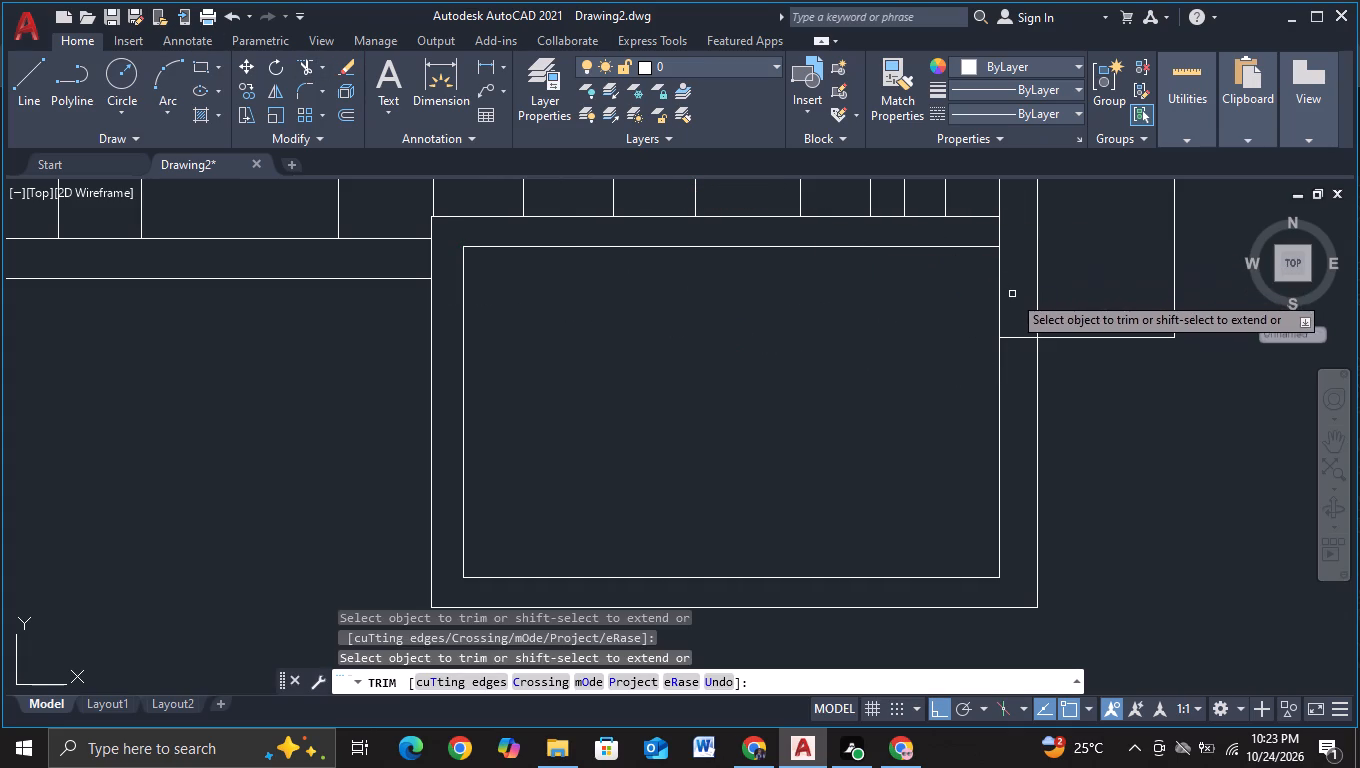
{"action": "left_click_drag", "start_coordinate": [1013, 295], "coordinate": [1026, 369]}
{"action": "middle_click_drag", "start_coordinate": [852, 407], "coordinate": [678, 542]}
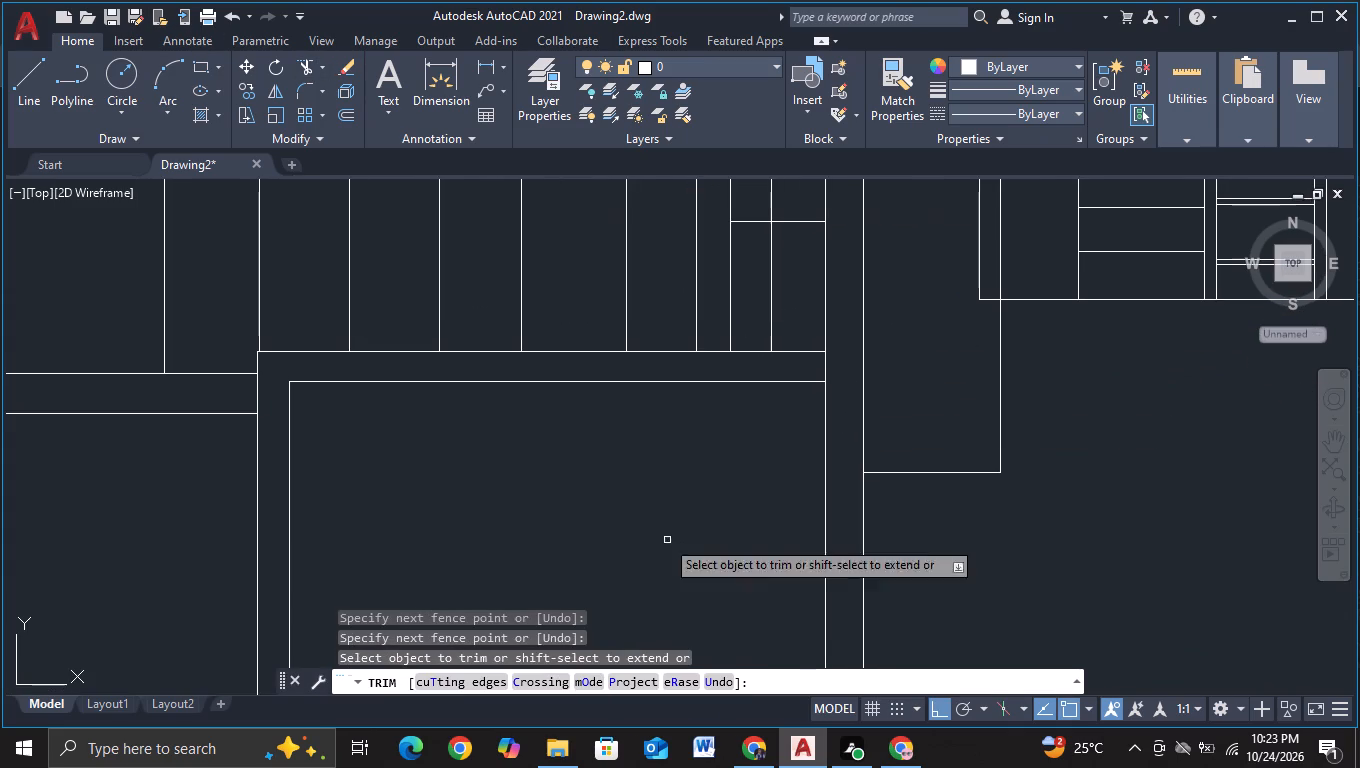
{"action": "key", "text": "Escape"}
Extend the box's top edge with a line trimmed at its outer right side, and trim the vertical stub above the inner frame's corner.
{"action": "left_click", "coordinate": [29, 79]}
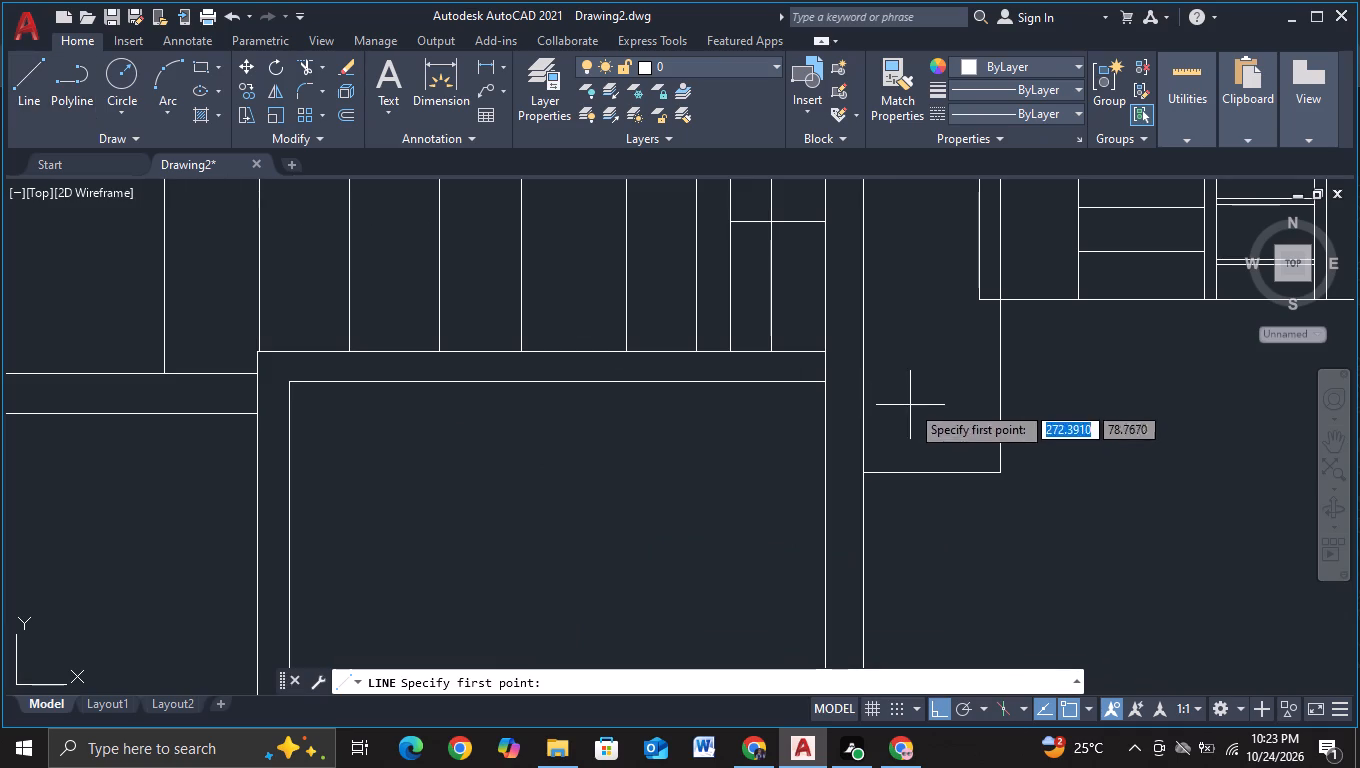
{"action": "left_click", "coordinate": [825, 356]}
{"action": "left_click", "coordinate": [986, 365]}
{"action": "key", "text": "Escape"}
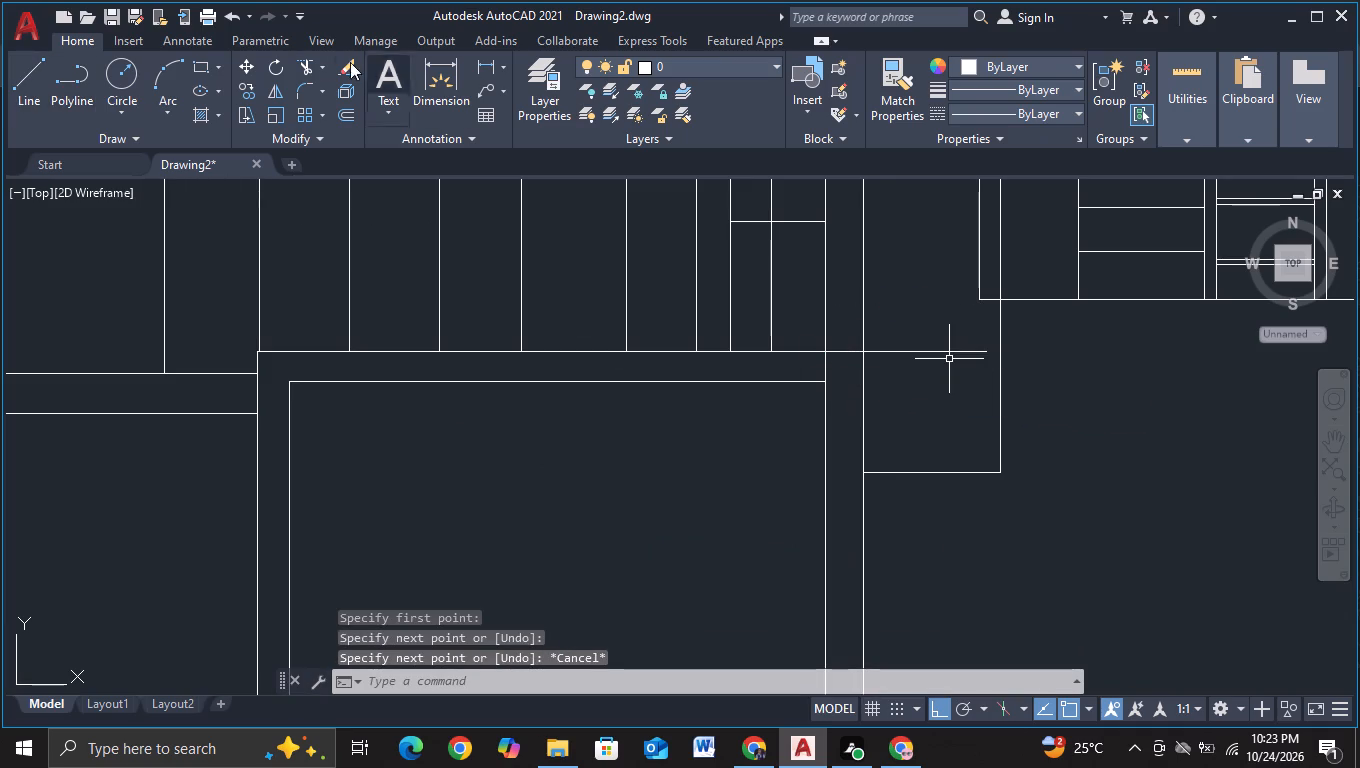
{"action": "left_click", "coordinate": [306, 61]}
{"action": "left_click_drag", "start_coordinate": [916, 335], "coordinate": [925, 399]}
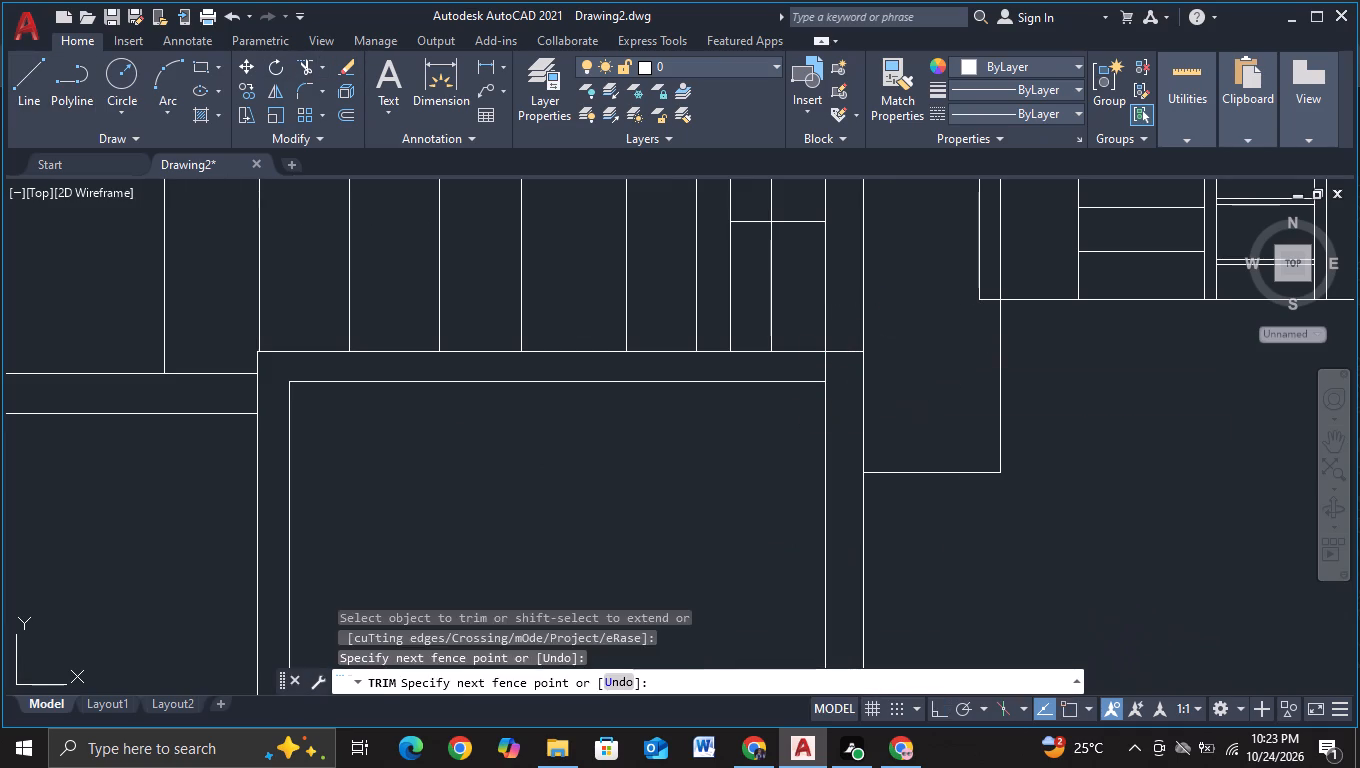
{"action": "scroll", "coordinate": [925, 400], "scroll_direction": "down", "scroll_amount": 2}
{"action": "middle_click_drag", "start_coordinate": [960, 503], "coordinate": [962, 465]}
{"action": "scroll", "coordinate": [922, 390], "scroll_direction": "up", "scroll_amount": 1}
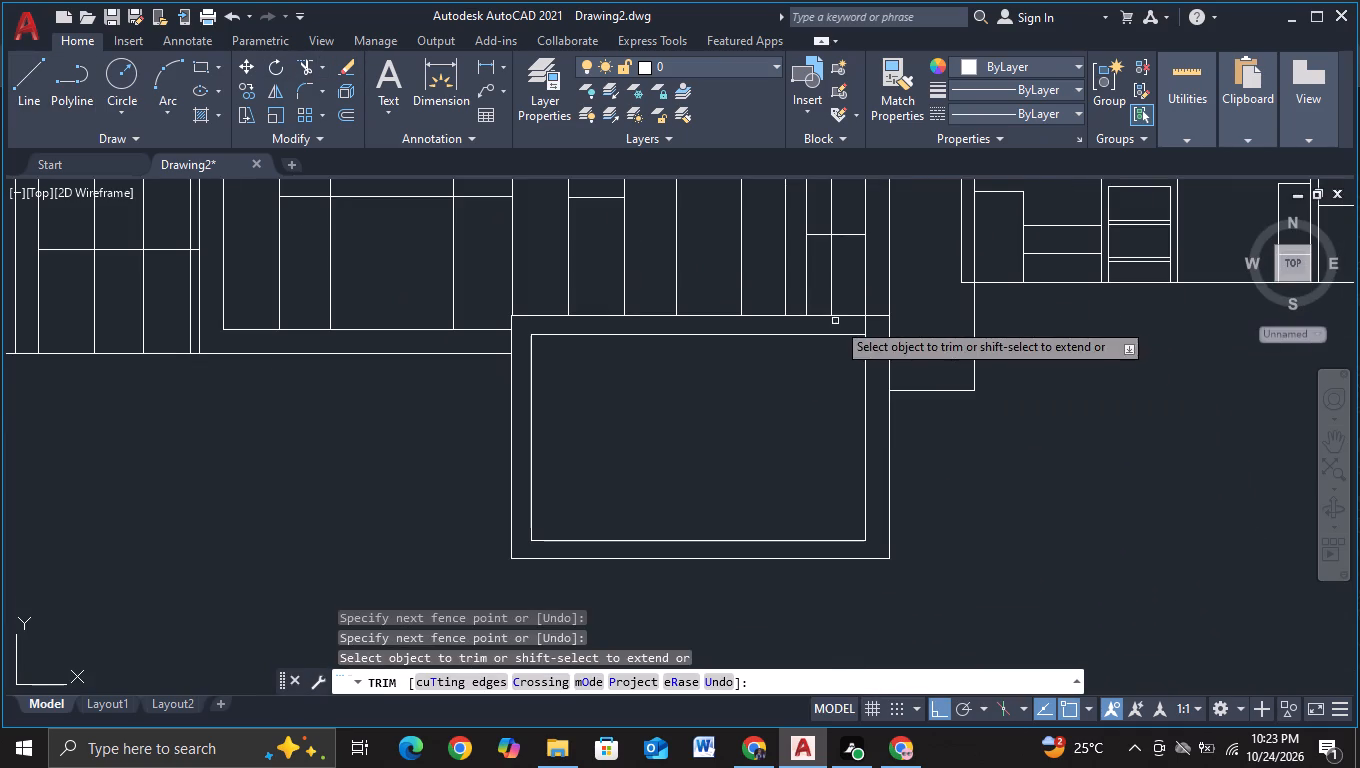
{"action": "left_click", "coordinate": [870, 329]}
{"action": "left_click", "coordinate": [840, 330]}
{"action": "scroll", "coordinate": [998, 497], "scroll_direction": "down", "scroll_amount": 1}
{"action": "middle_click_drag", "start_coordinate": [999, 505], "coordinate": [986, 488]}
{"action": "key", "text": "Escape"}
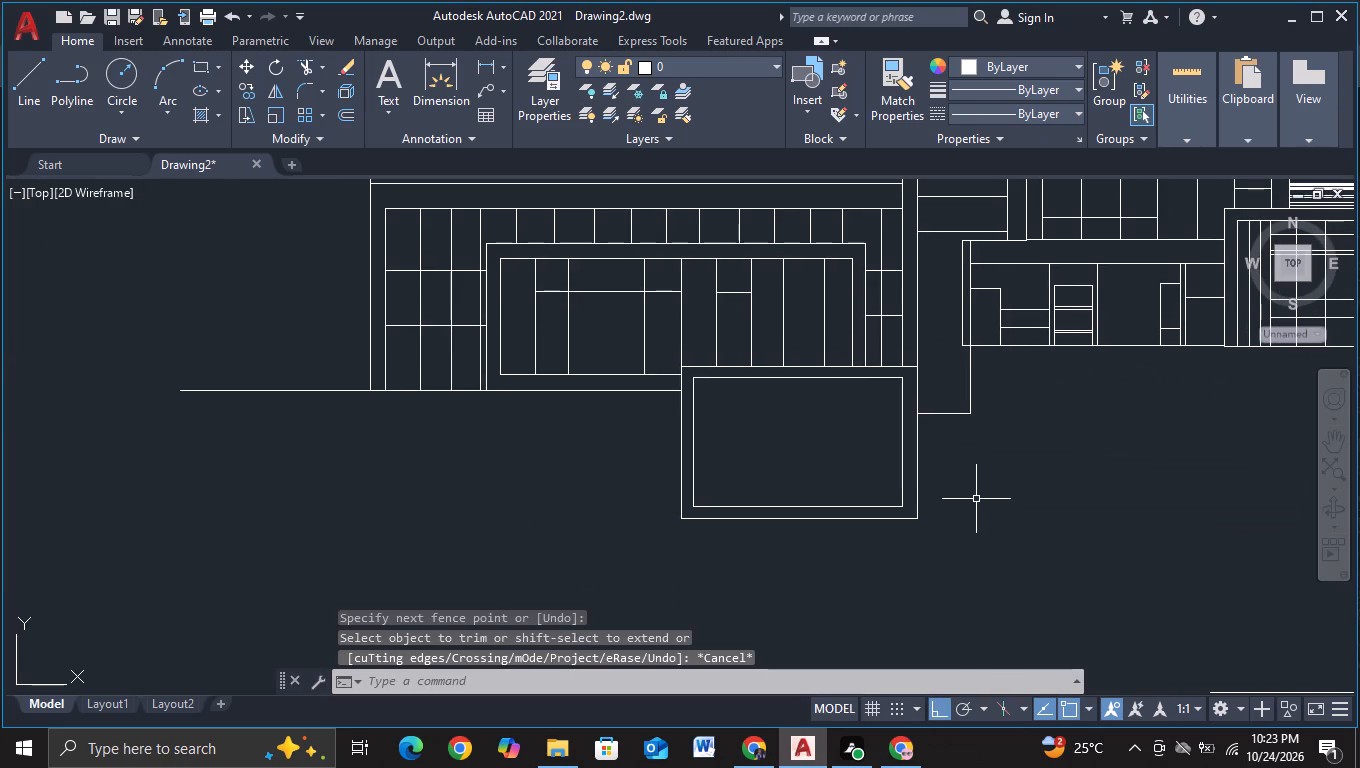
{"action": "key", "text": "Escape"}
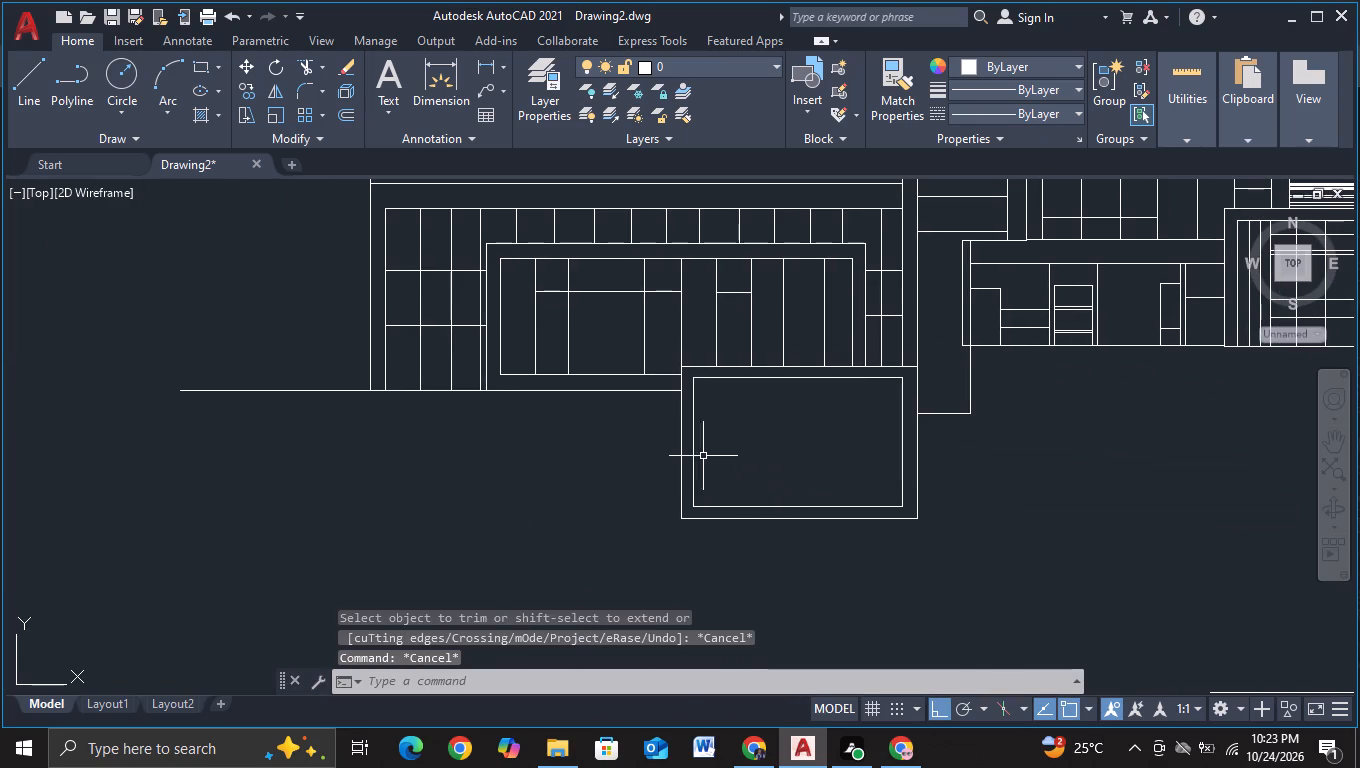
Copy the inner frame's left edge four times across the frame as vertical dividers.
{"action": "left_click", "coordinate": [691, 461]}
{"action": "key", "text": "c"}
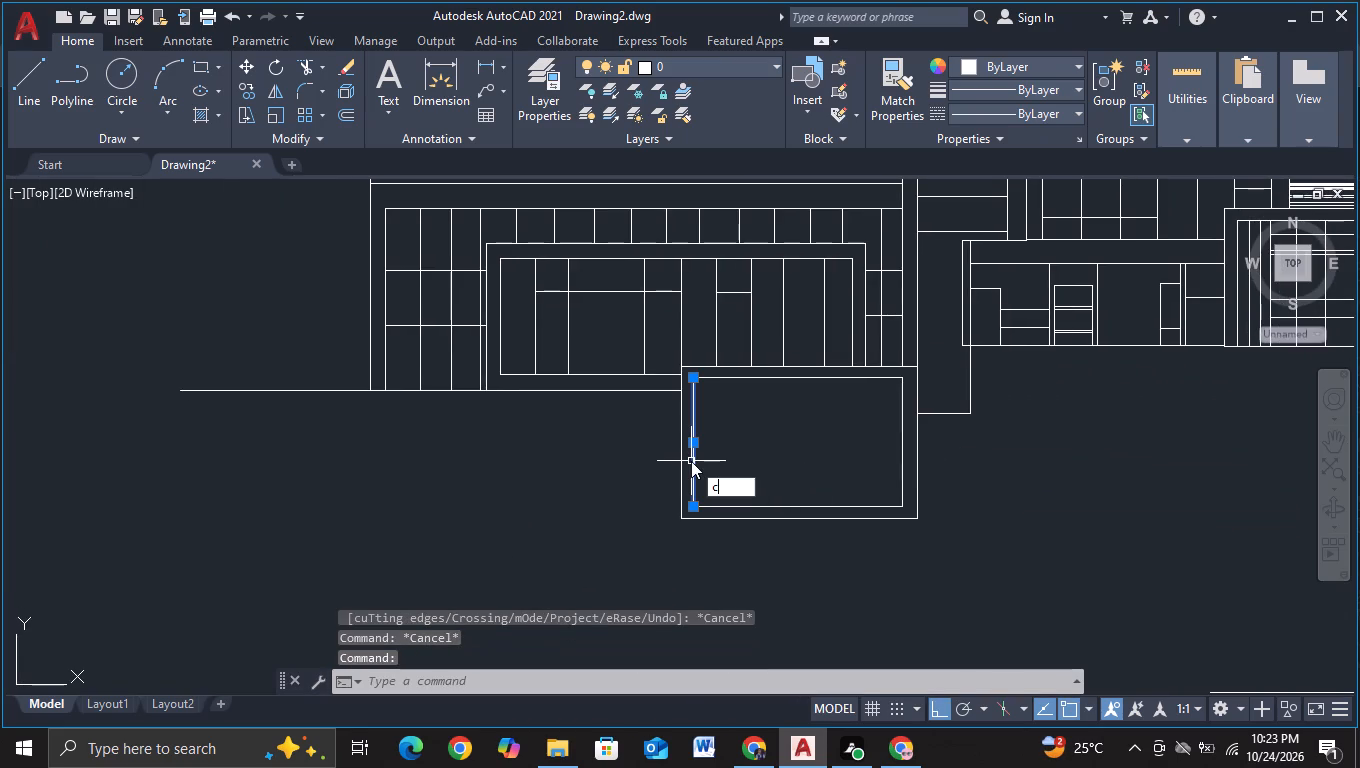
{"action": "left_click", "coordinate": [778, 519]}
{"action": "left_click", "coordinate": [742, 569]}
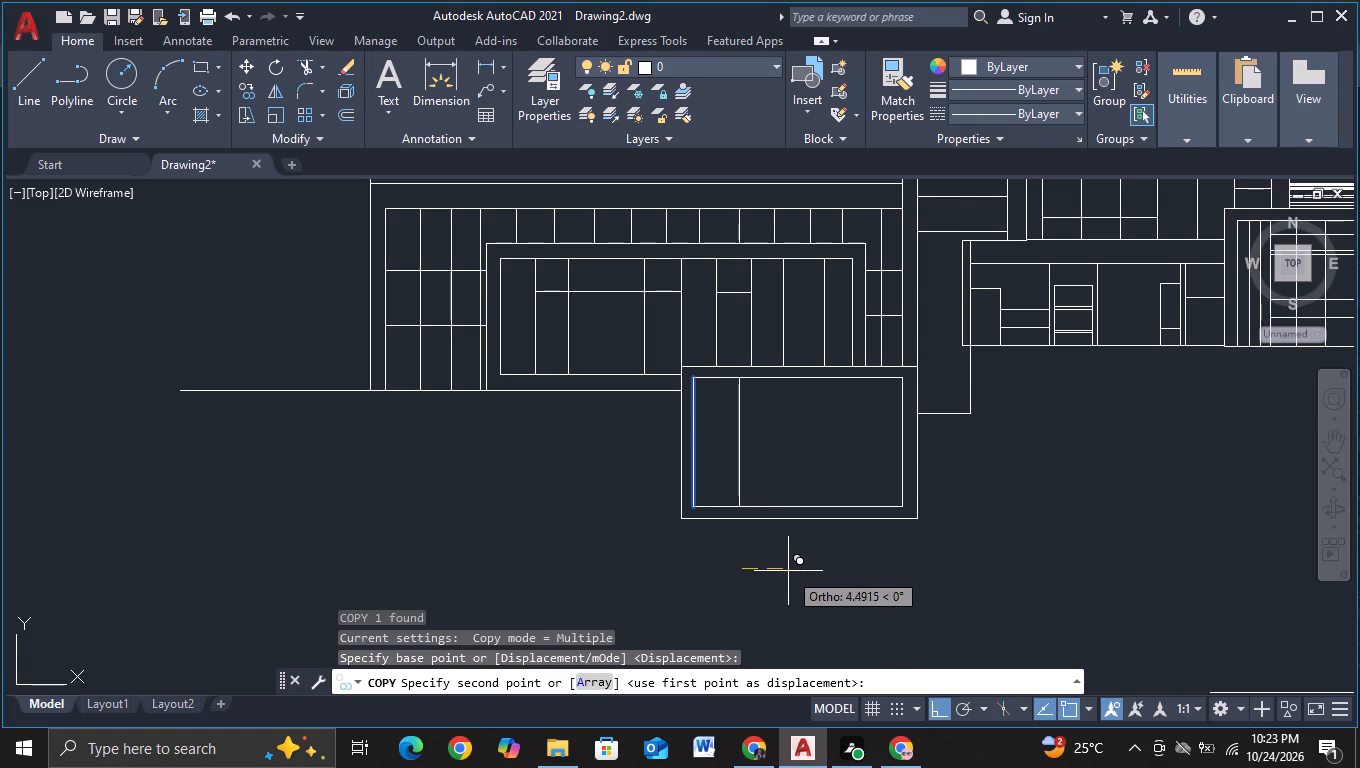
{"action": "left_click", "coordinate": [782, 571]}
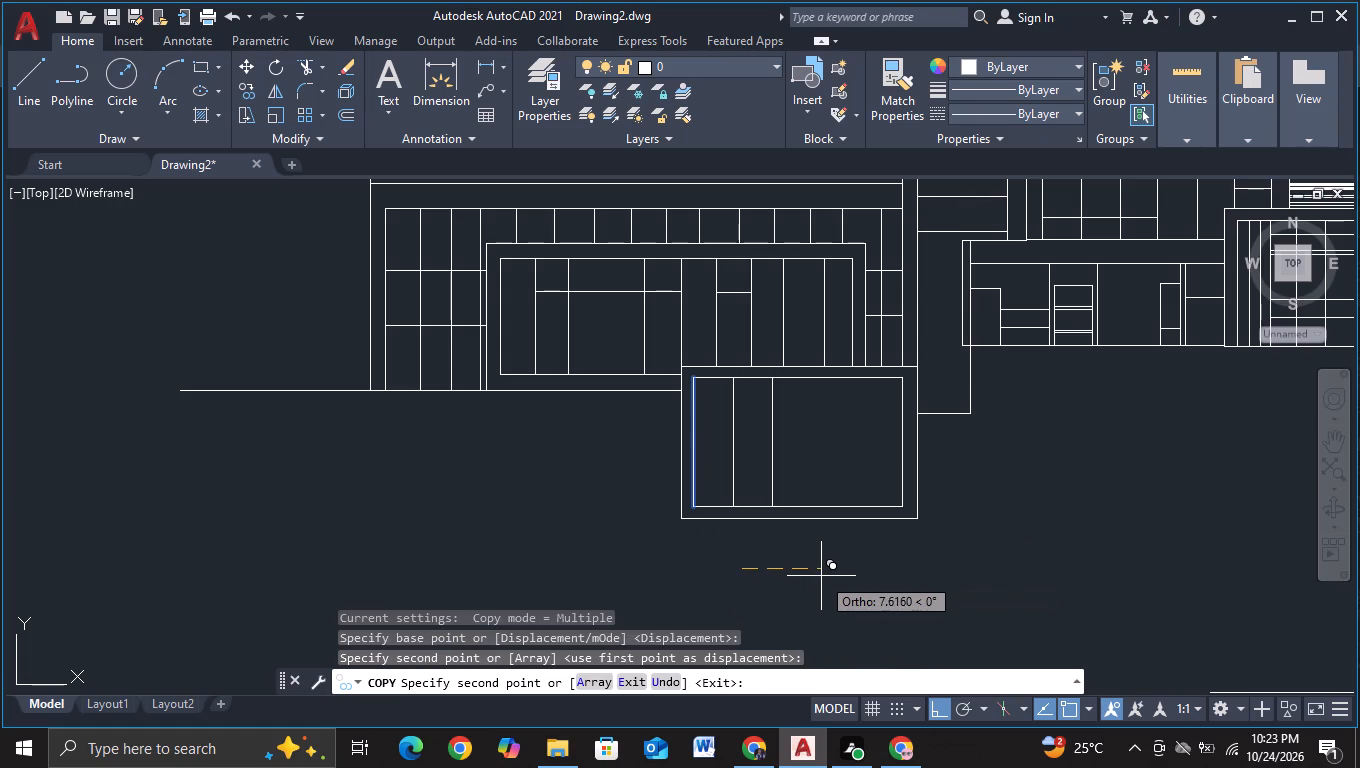
{"action": "left_click", "coordinate": [828, 576]}
{"action": "left_click", "coordinate": [871, 577]}
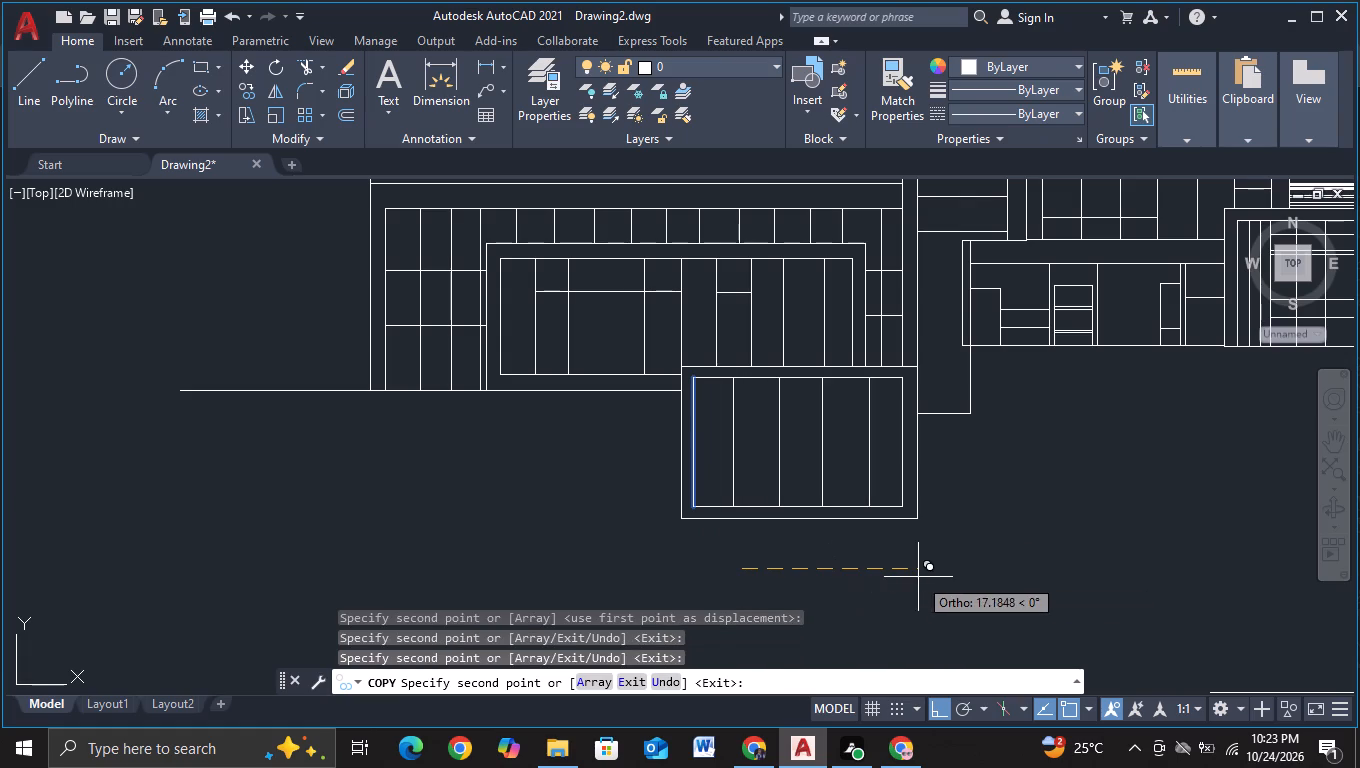
{"action": "left_click", "coordinate": [910, 577]}
{"action": "key", "text": "Escape"}
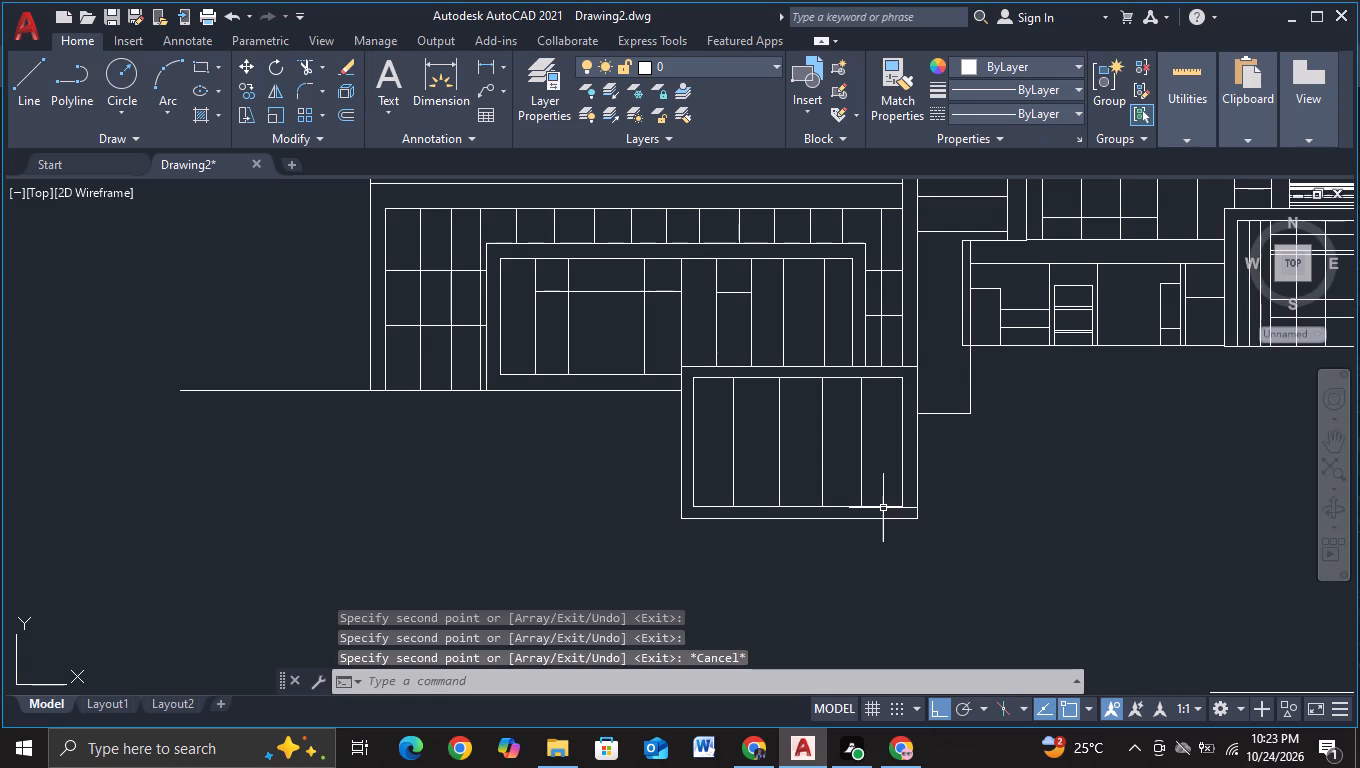
Copy the inner frame's bottom edge up to about mid-height as a horizontal divider.
{"action": "left_click", "coordinate": [883, 508]}
{"action": "key", "text": "c"}
{"action": "left_click", "coordinate": [943, 570]}
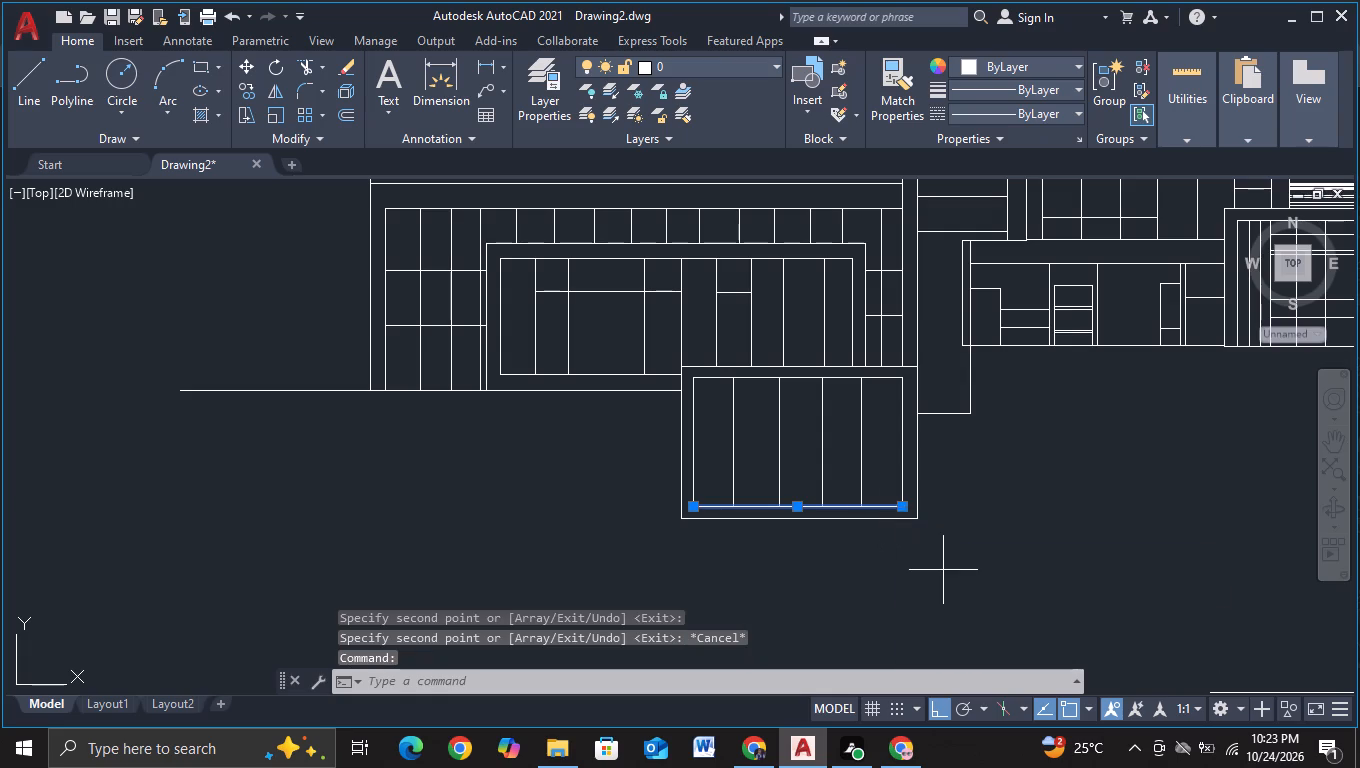
{"action": "left_click", "coordinate": [935, 587]}
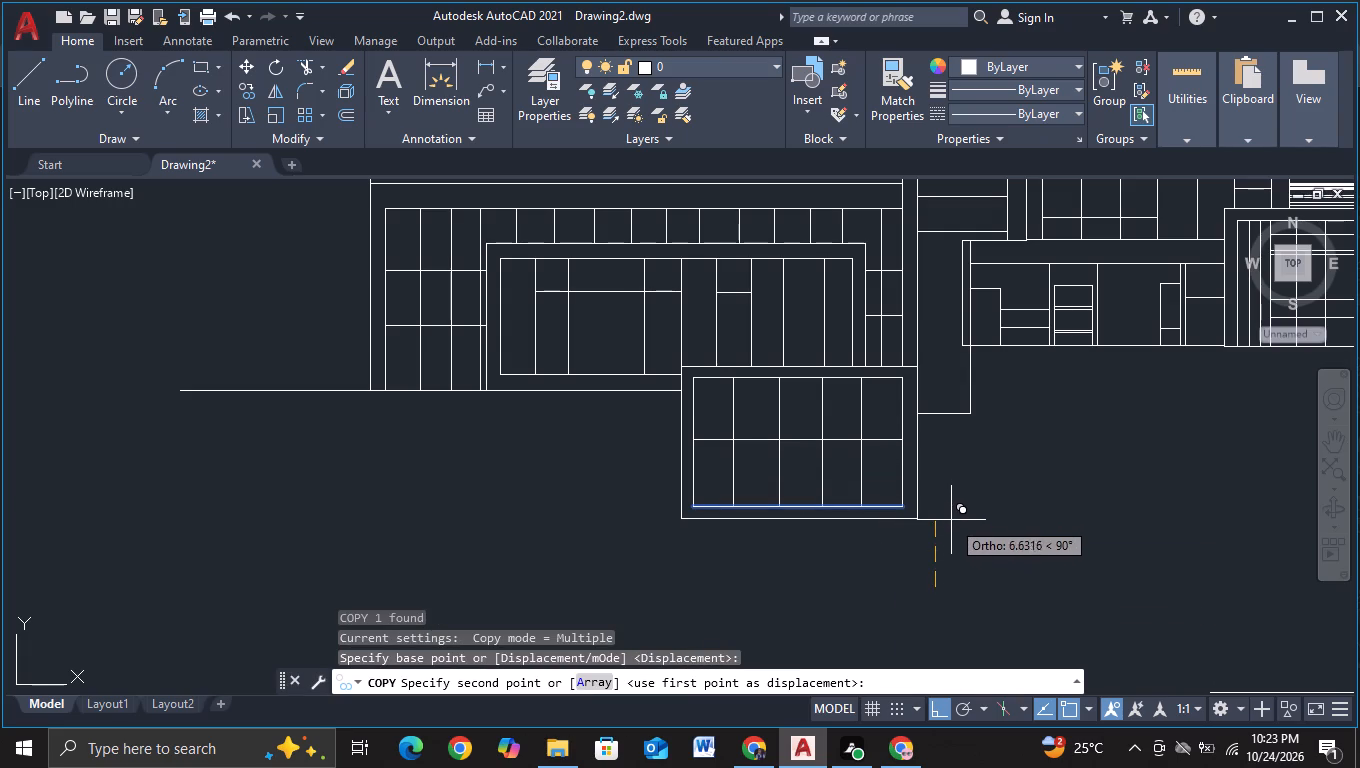
{"action": "left_click", "coordinate": [952, 524]}
{"action": "key", "text": "Escape"}
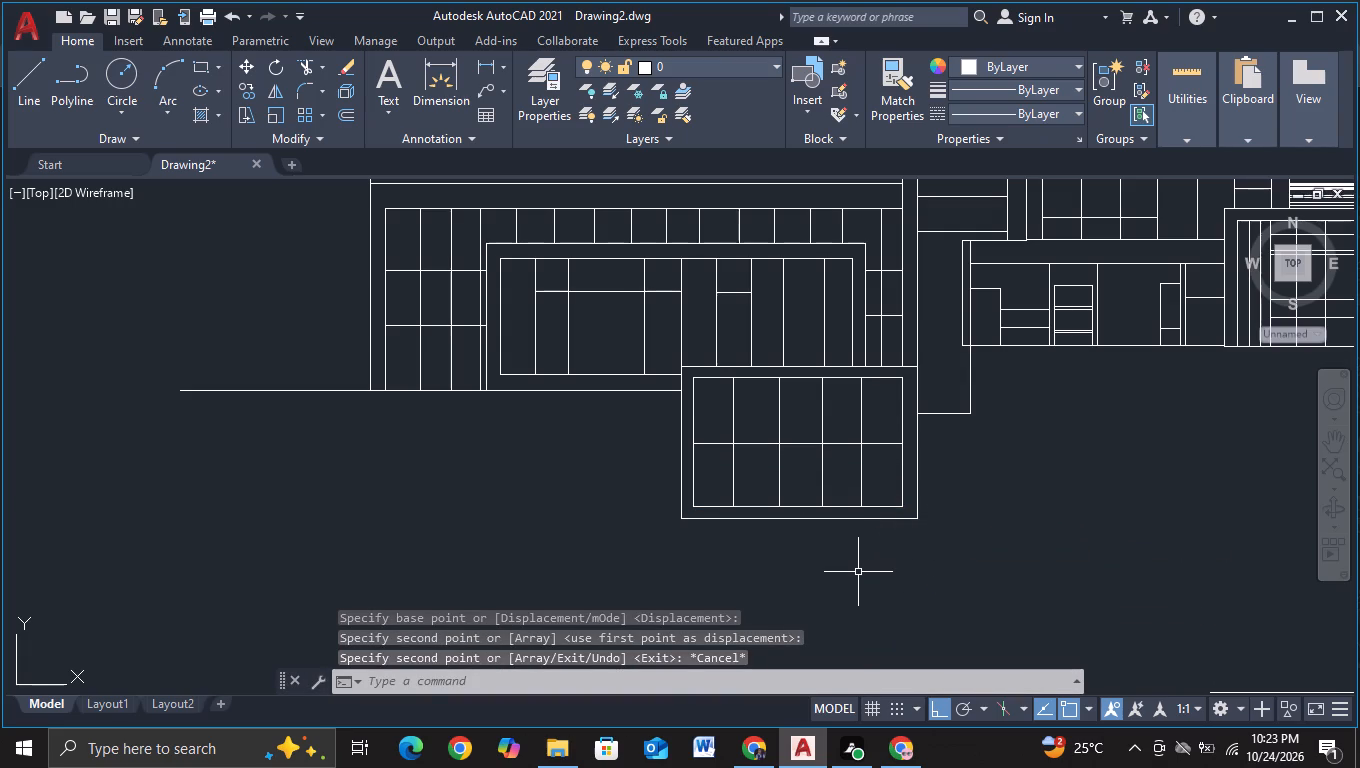
Draw a line about 50.2 long leftward from the inner frame's lower-left corner, and close it up to the ground line's left end.
{"action": "middle_click_drag", "start_coordinate": [712, 564], "coordinate": [747, 560]}
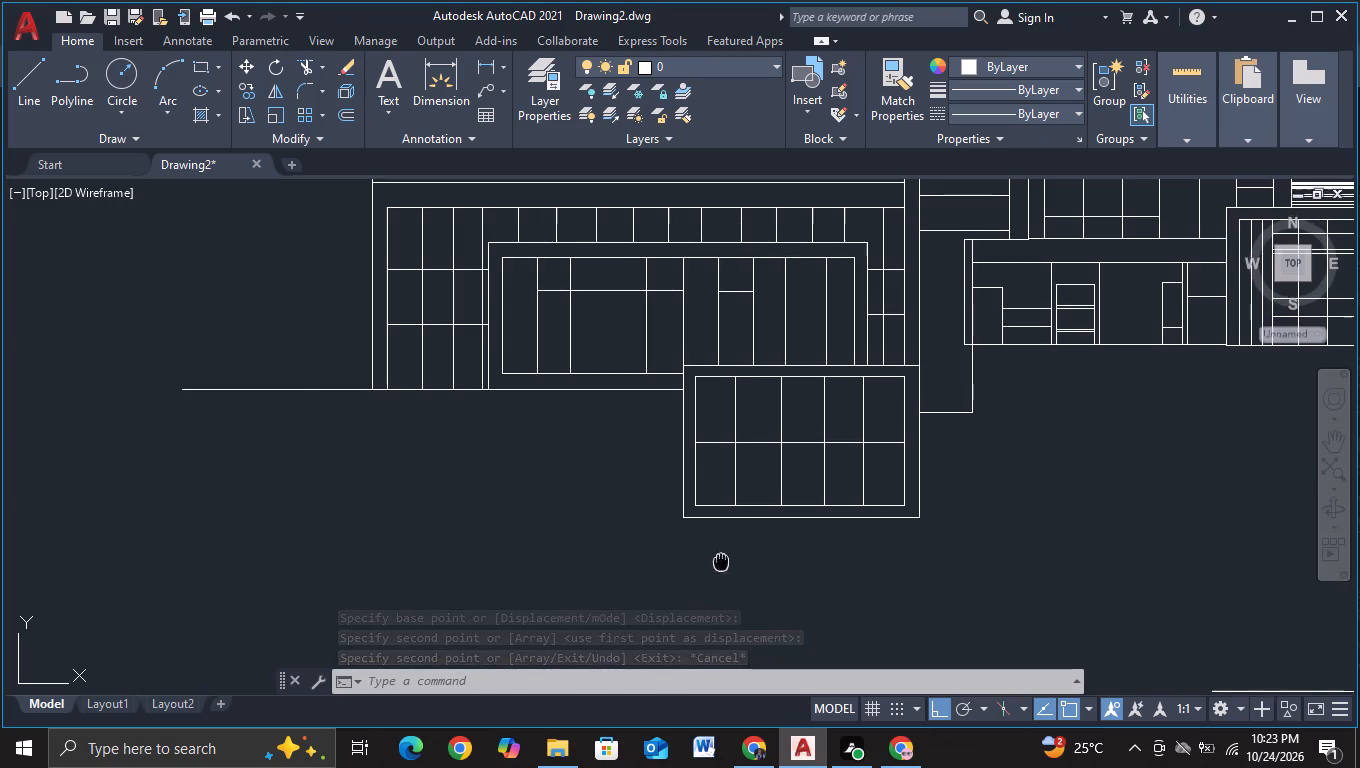
{"action": "middle_click_drag", "start_coordinate": [747, 560], "coordinate": [843, 555]}
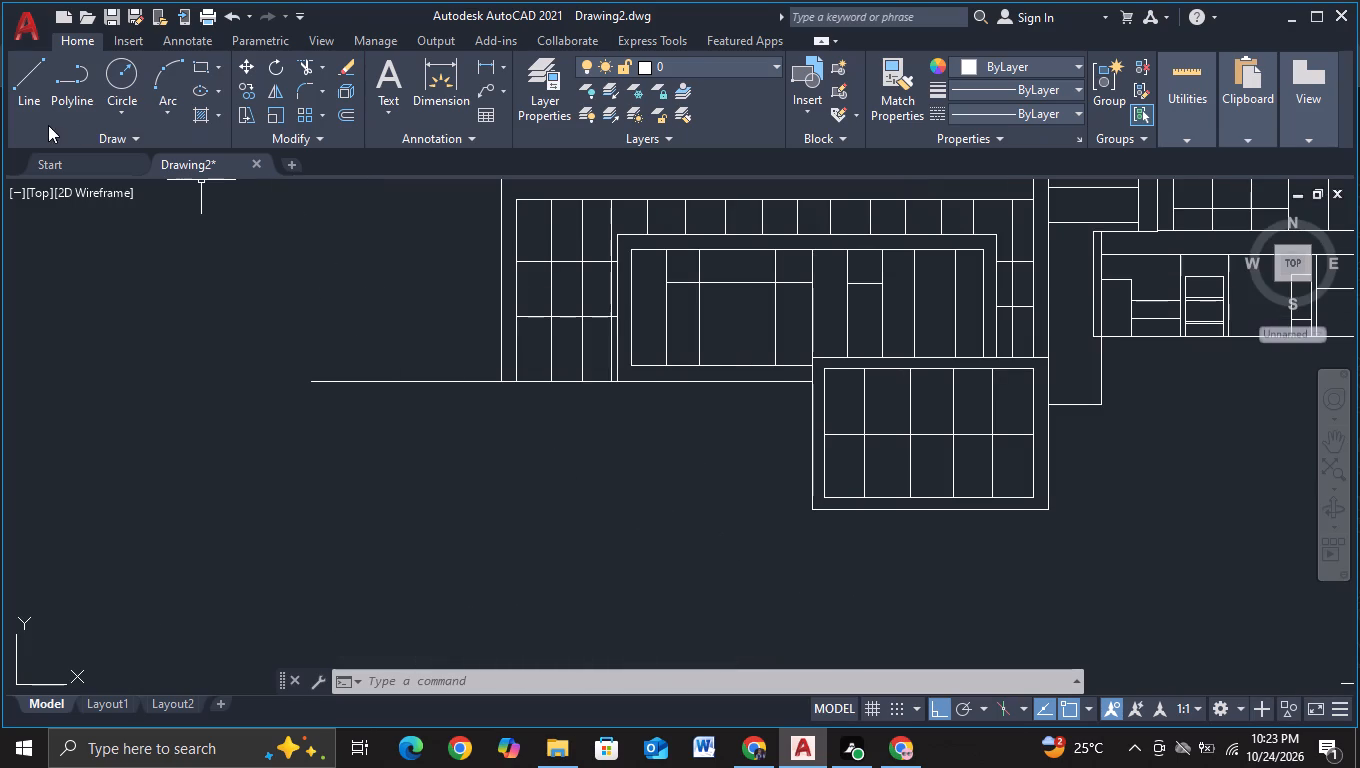
{"action": "left_click", "coordinate": [24, 113]}
{"action": "left_click", "coordinate": [831, 496]}
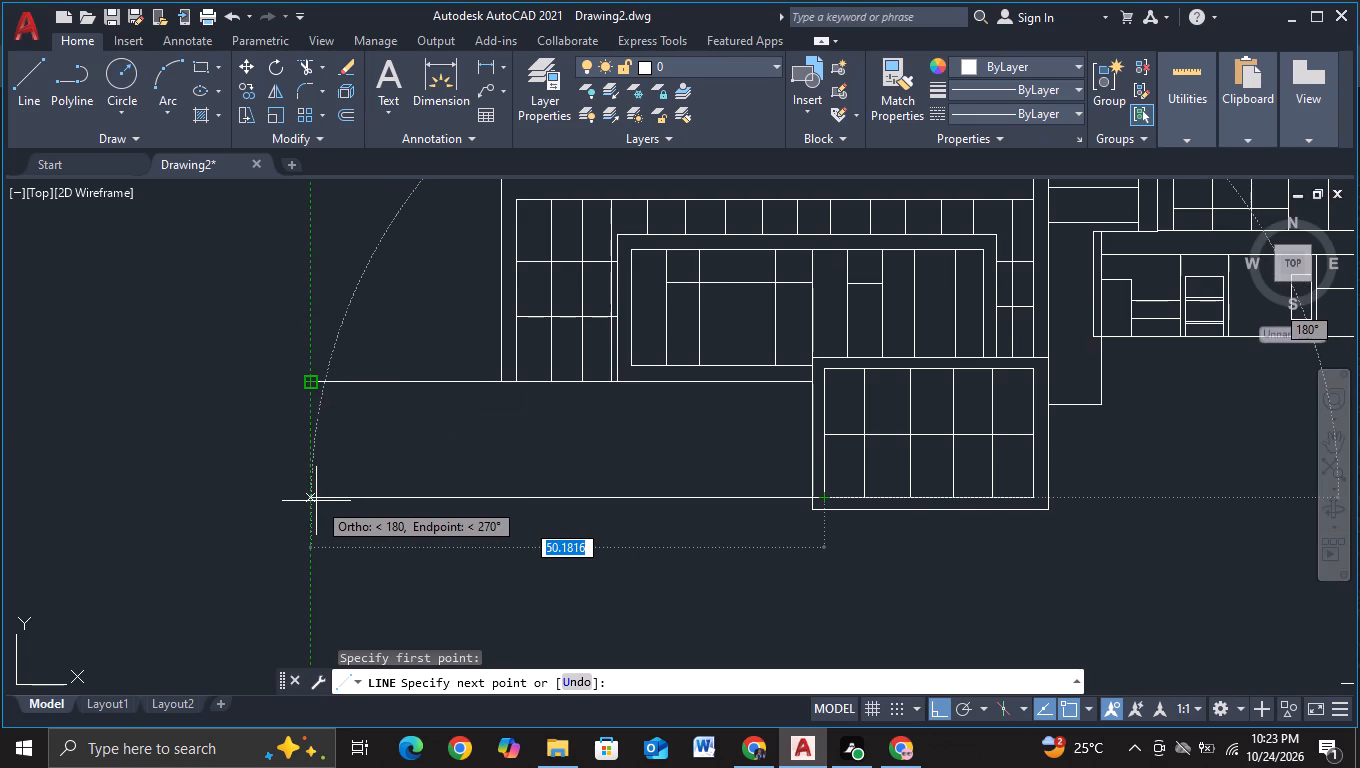
{"action": "left_click", "coordinate": [311, 501]}
{"action": "left_click", "coordinate": [318, 389]}
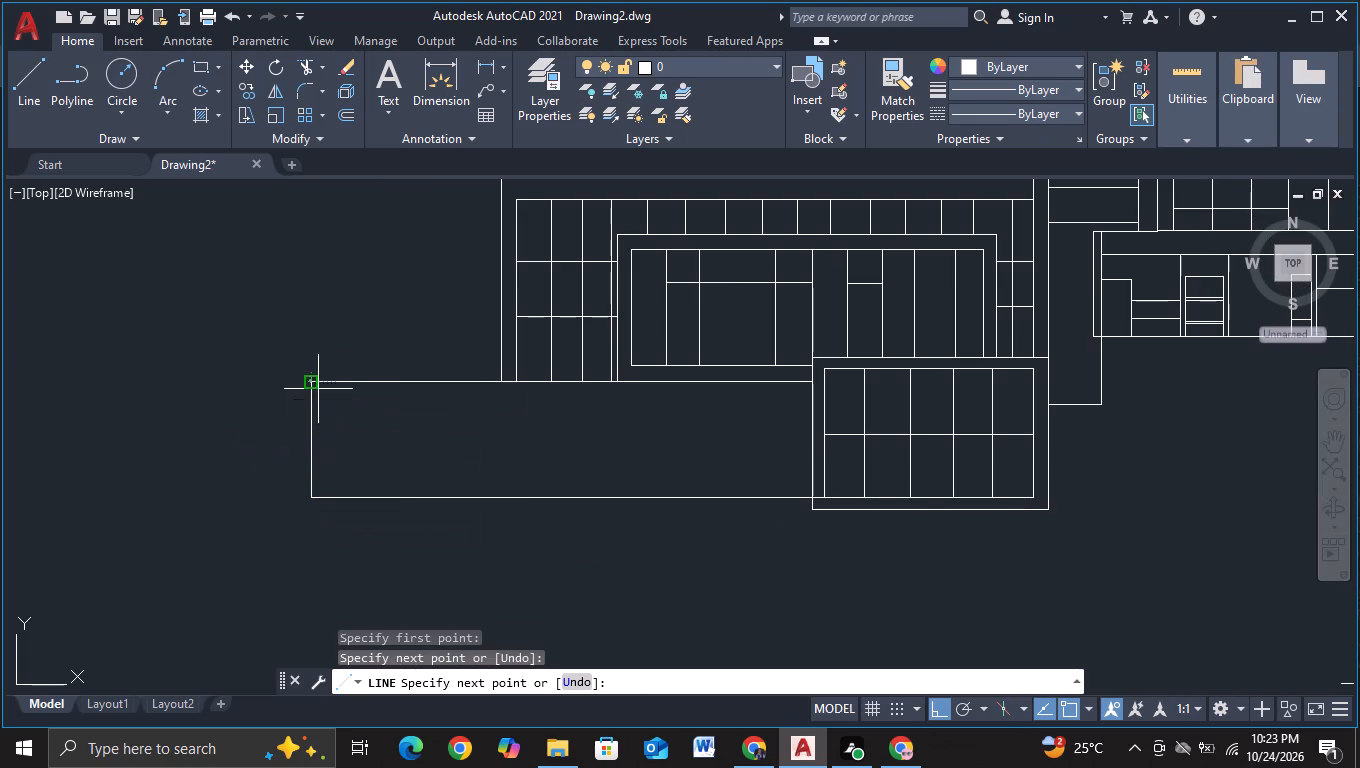
{"action": "key", "text": "Escape"}
{"action": "scroll", "coordinate": [509, 496], "scroll_direction": "down", "scroll_amount": 2}
{"action": "middle_click_drag", "start_coordinate": [627, 563], "coordinate": [540, 542]}
{"action": "scroll", "coordinate": [530, 538], "scroll_direction": "up", "scroll_amount": 1}
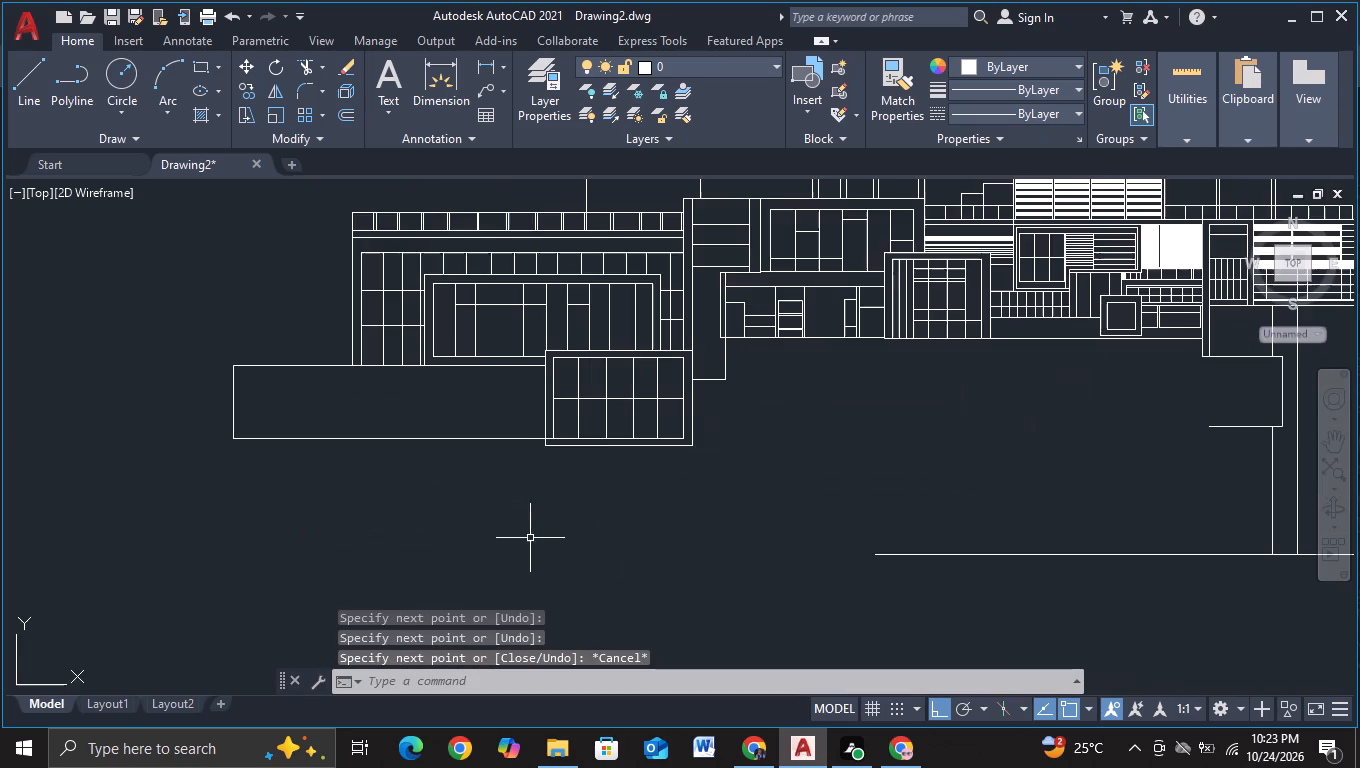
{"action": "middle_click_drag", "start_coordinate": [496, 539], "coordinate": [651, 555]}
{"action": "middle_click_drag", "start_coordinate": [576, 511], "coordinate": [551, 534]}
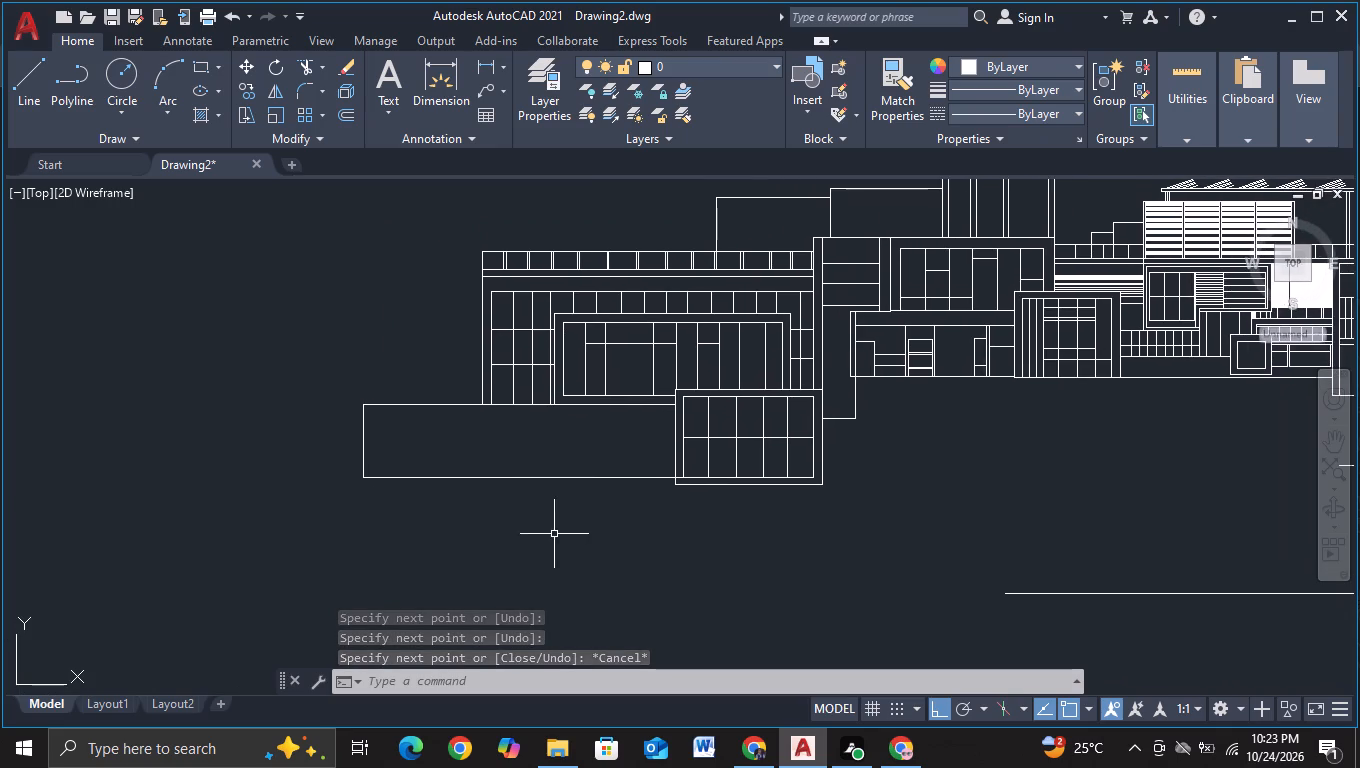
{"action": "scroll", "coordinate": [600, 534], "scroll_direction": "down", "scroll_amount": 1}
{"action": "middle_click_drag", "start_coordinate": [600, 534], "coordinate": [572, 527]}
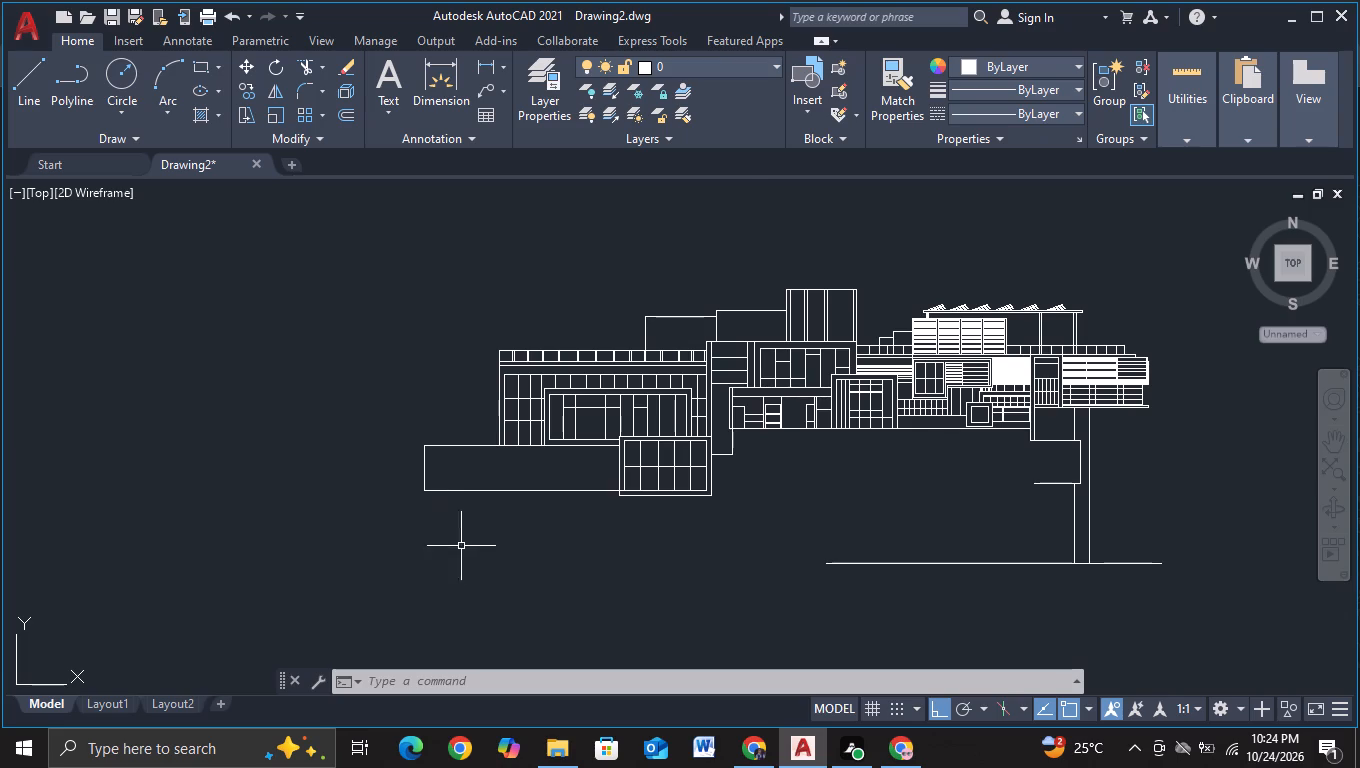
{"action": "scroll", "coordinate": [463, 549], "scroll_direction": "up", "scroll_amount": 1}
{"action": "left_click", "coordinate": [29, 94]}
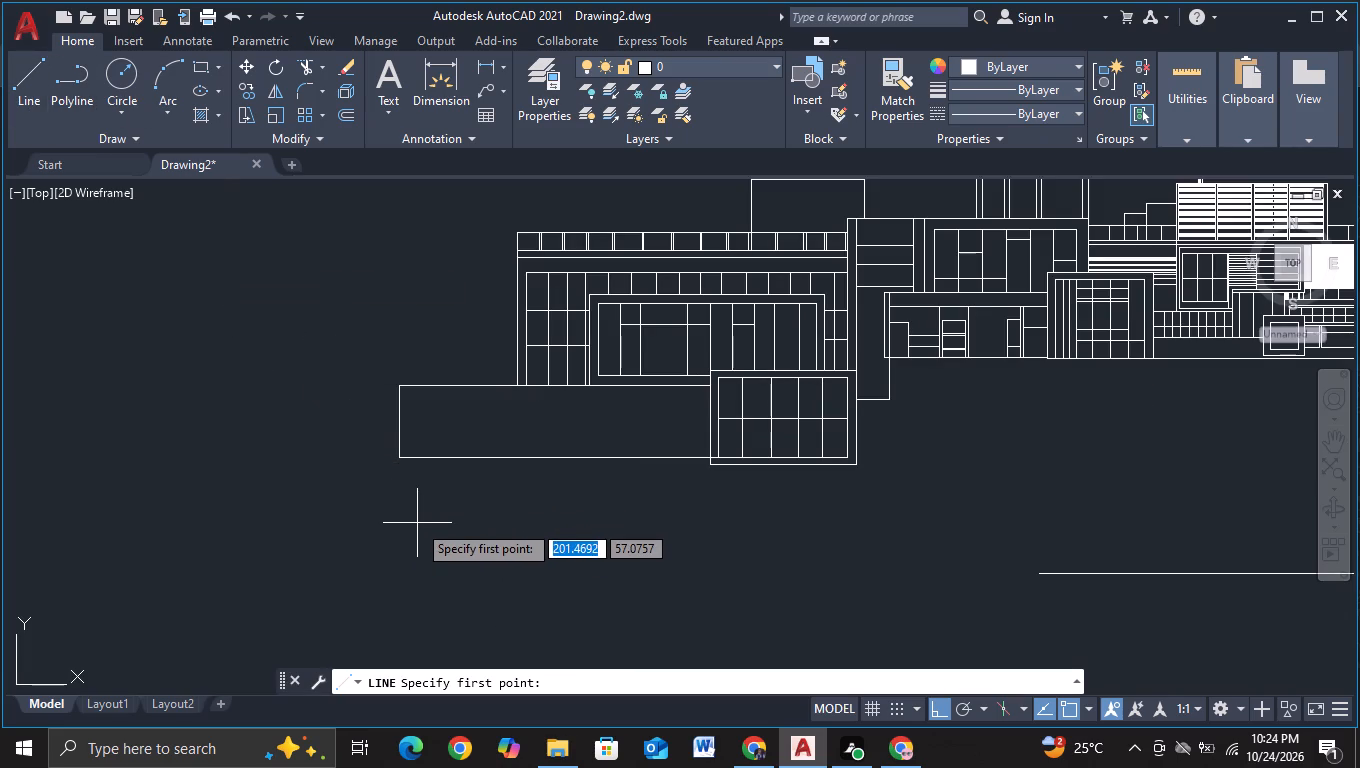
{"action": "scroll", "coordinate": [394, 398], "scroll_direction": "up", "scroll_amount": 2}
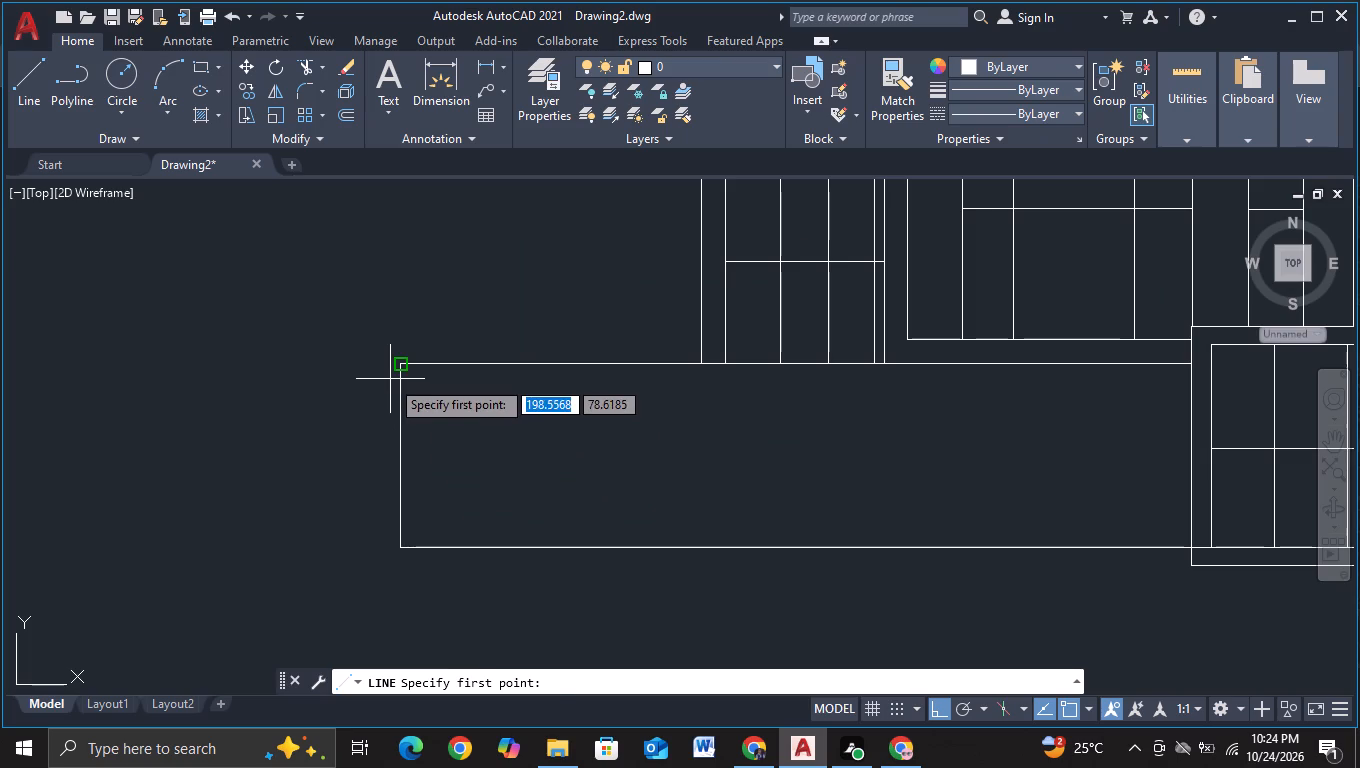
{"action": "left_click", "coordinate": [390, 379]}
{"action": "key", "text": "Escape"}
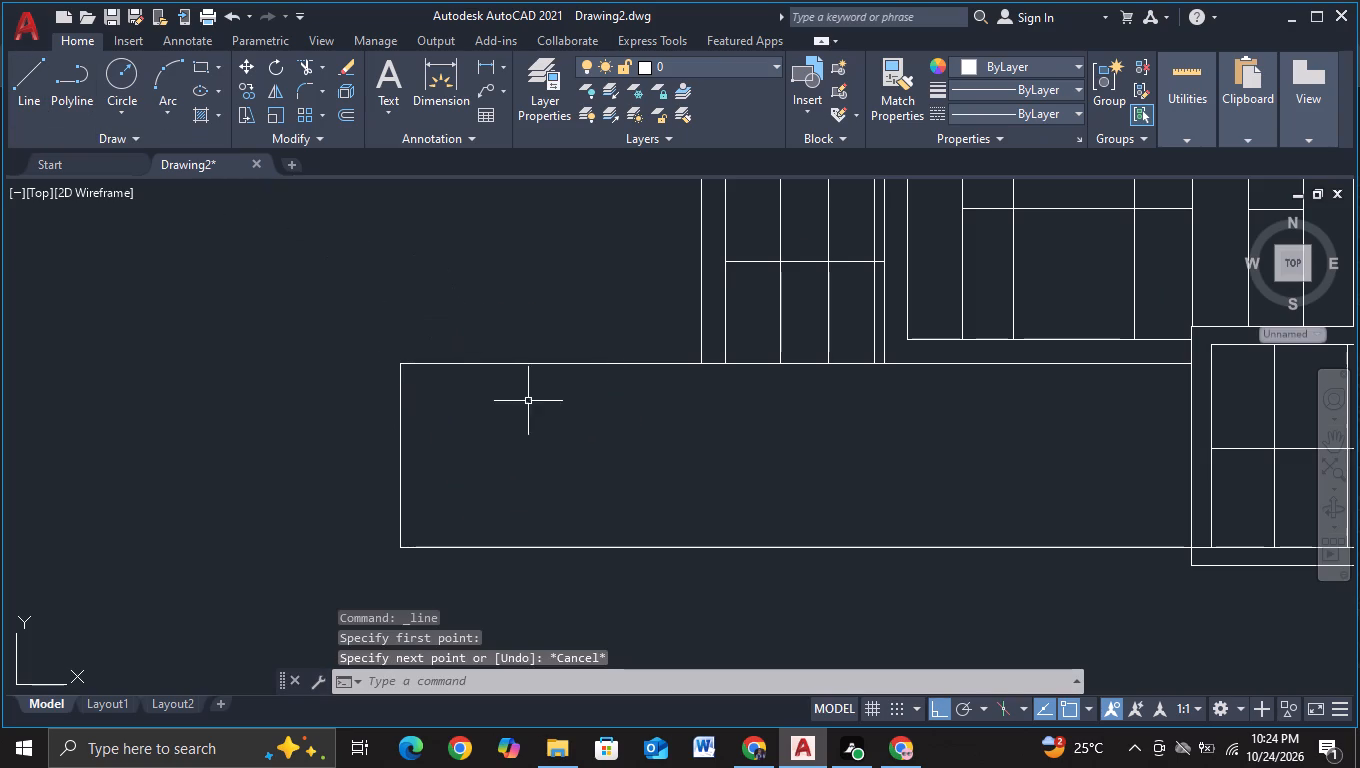
Copy both segments of the left base band's top edge a short distance down to form an inner top line.
{"action": "left_click", "coordinate": [524, 363]}
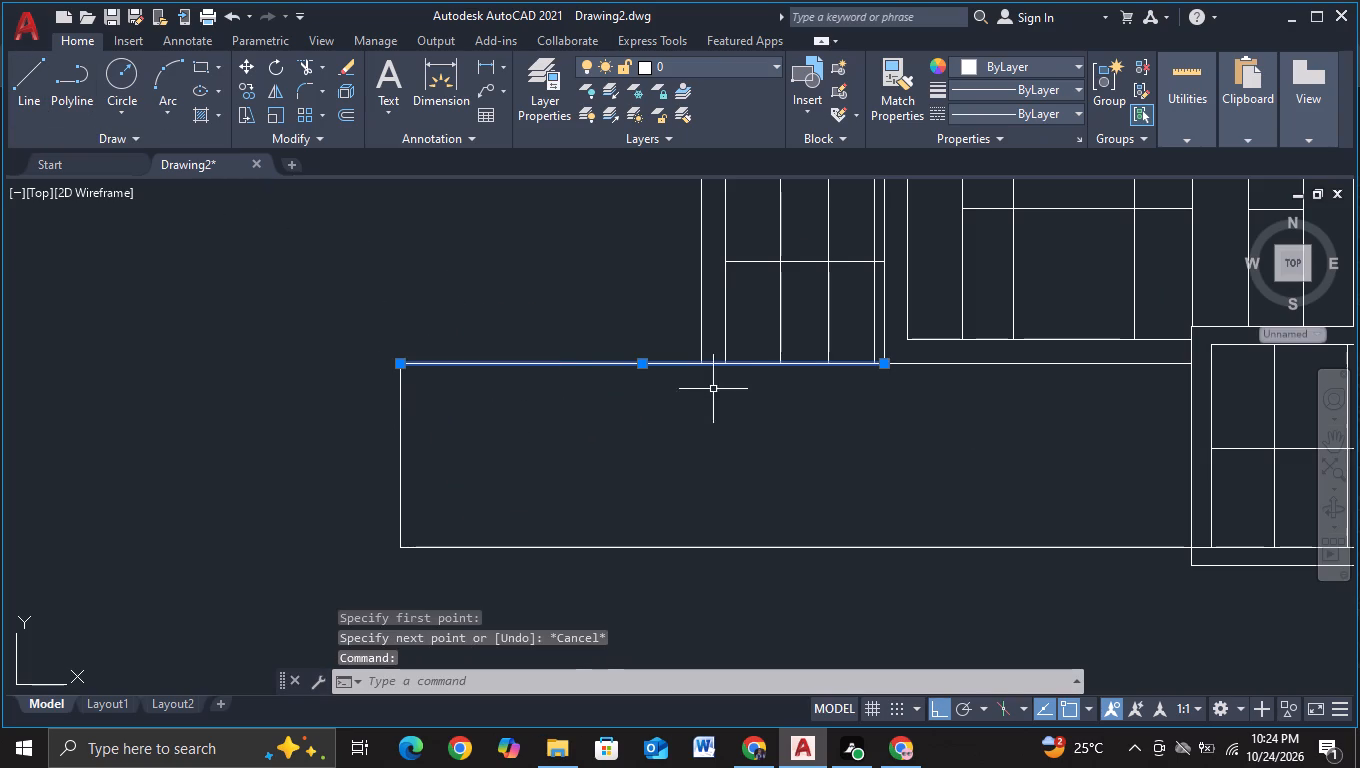
{"action": "left_click", "coordinate": [1080, 361]}
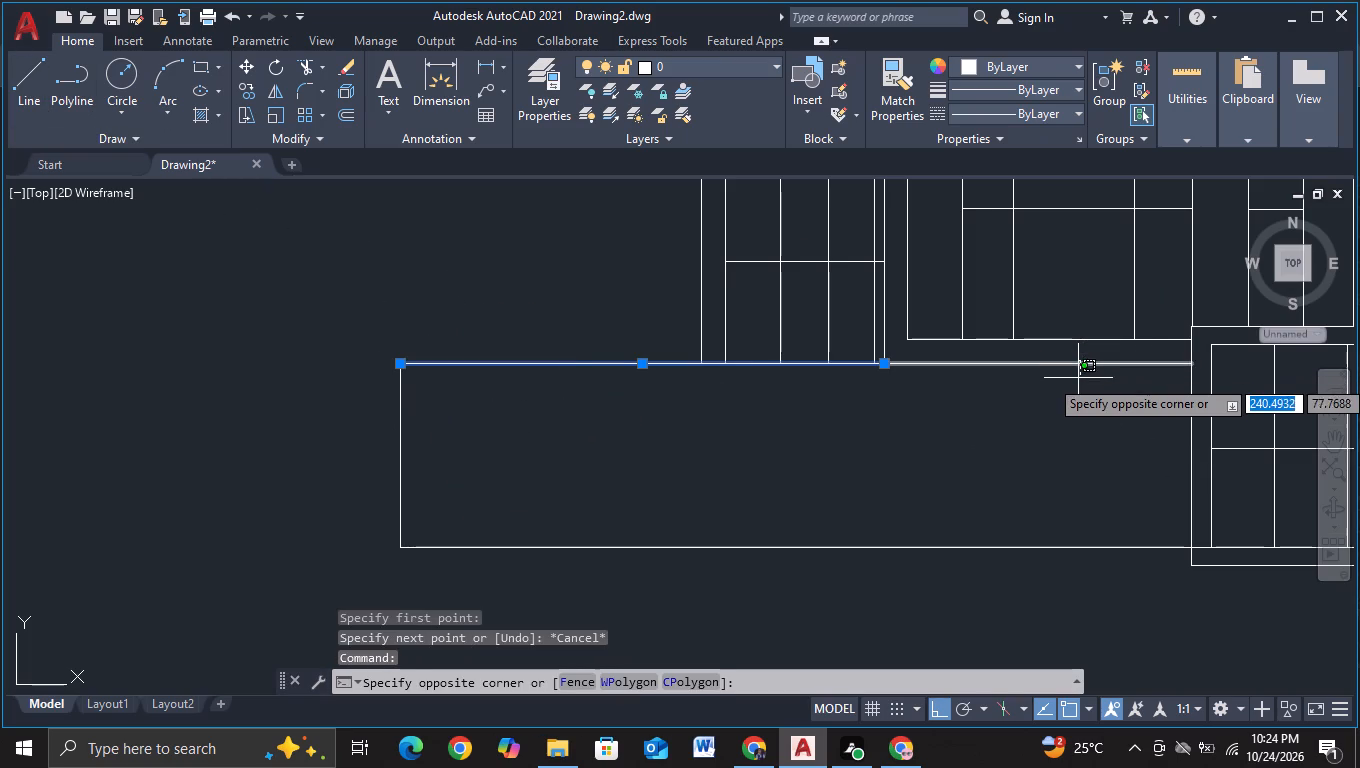
{"action": "left_click", "coordinate": [1078, 378]}
{"action": "key", "text": "c"}
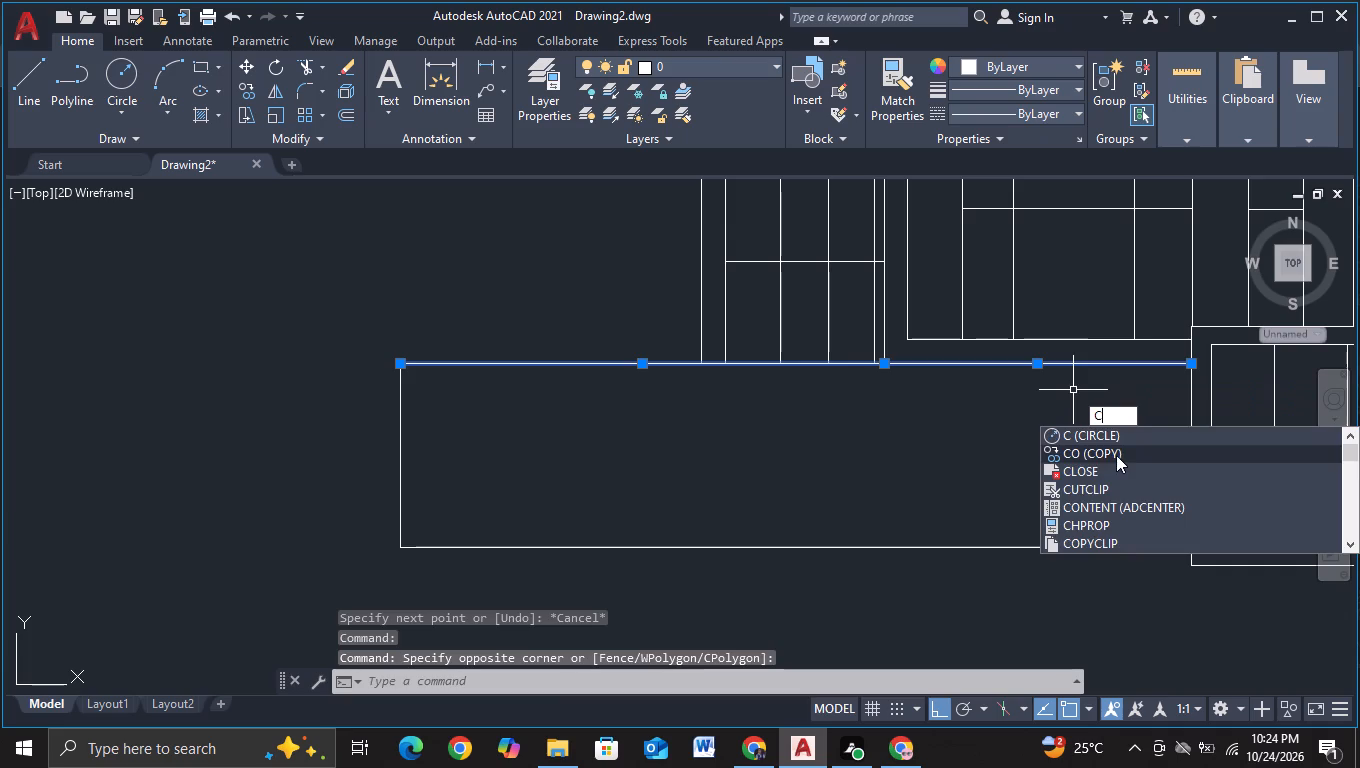
{"action": "left_click", "coordinate": [1116, 455]}
{"action": "left_click", "coordinate": [1029, 454]}
{"action": "left_click", "coordinate": [1029, 465]}
{"action": "key", "text": "Escape"}
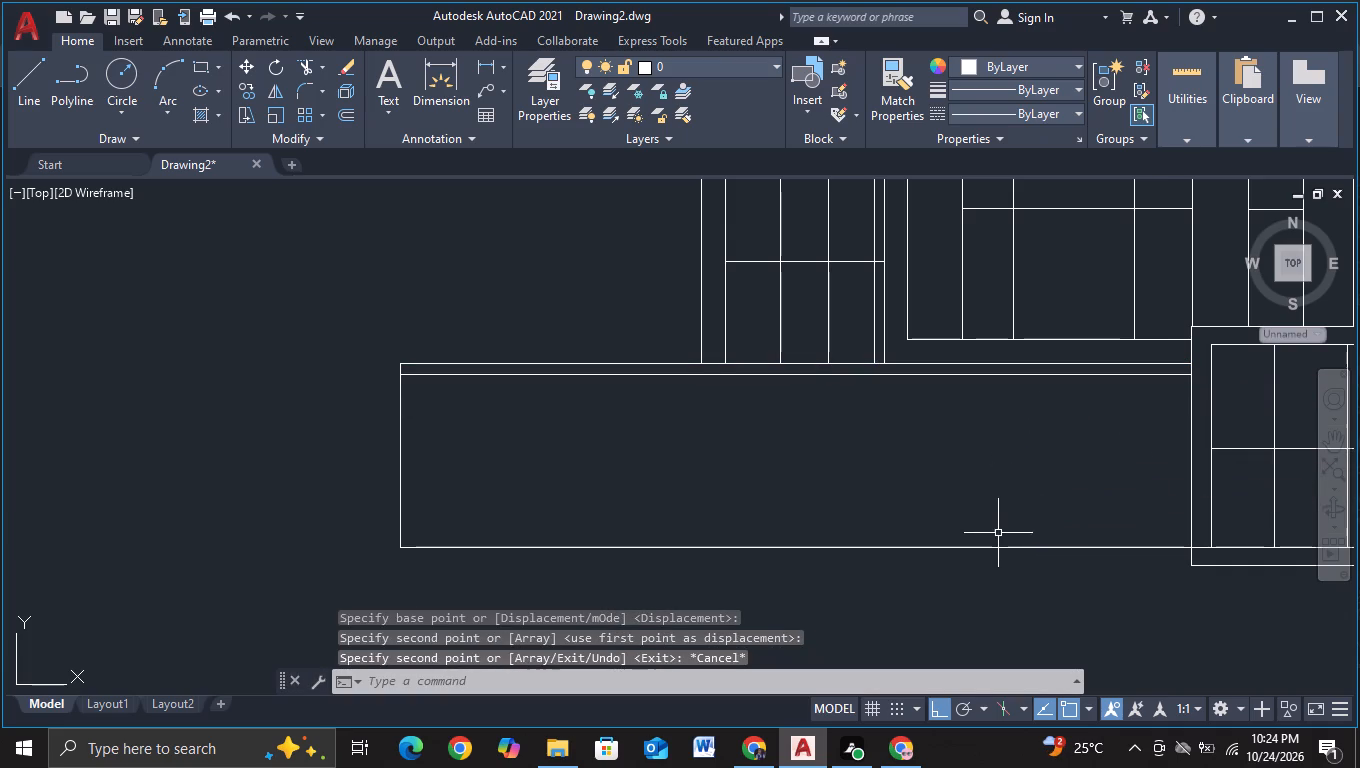
Copy the left base band's bottom edge a short distance up to form an inner bottom line.
{"action": "left_click", "coordinate": [994, 547]}
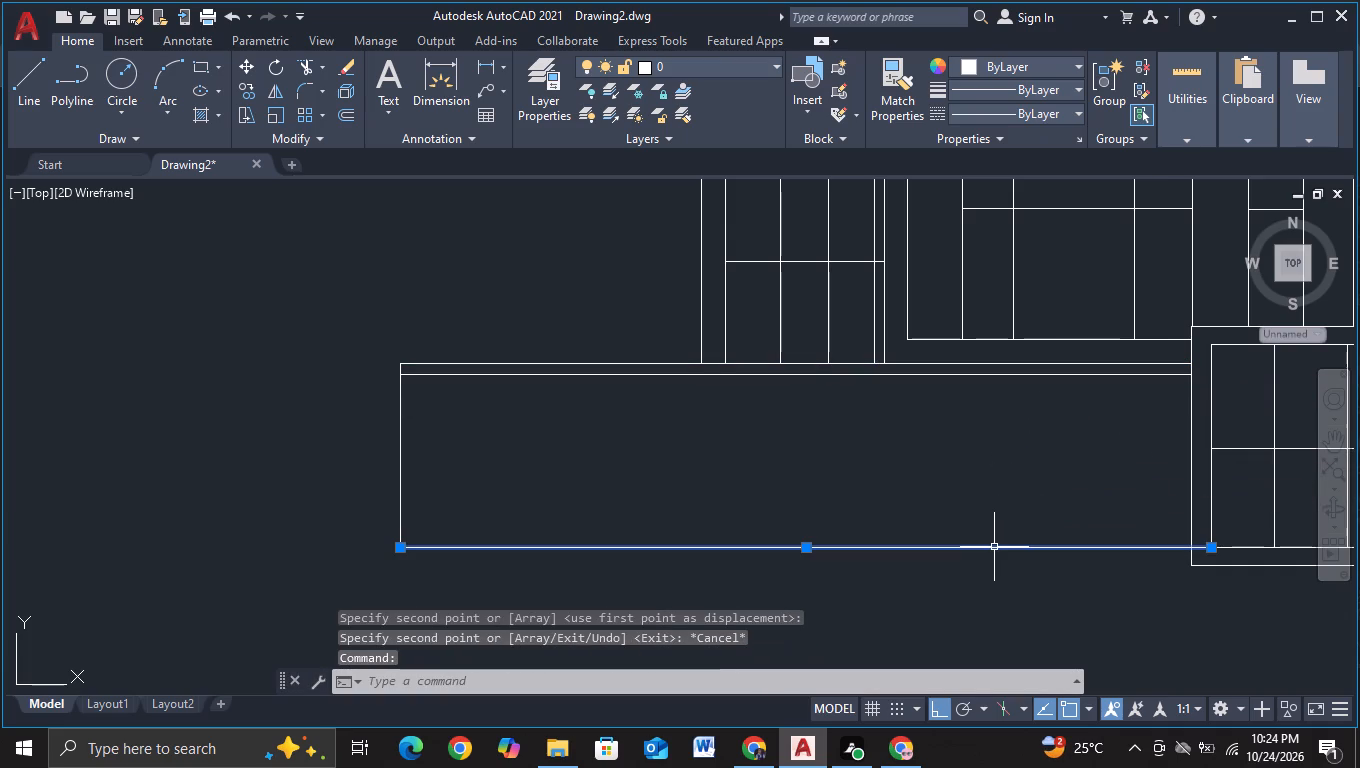
{"action": "key", "text": "c"}
{"action": "left_click", "coordinate": [1106, 614]}
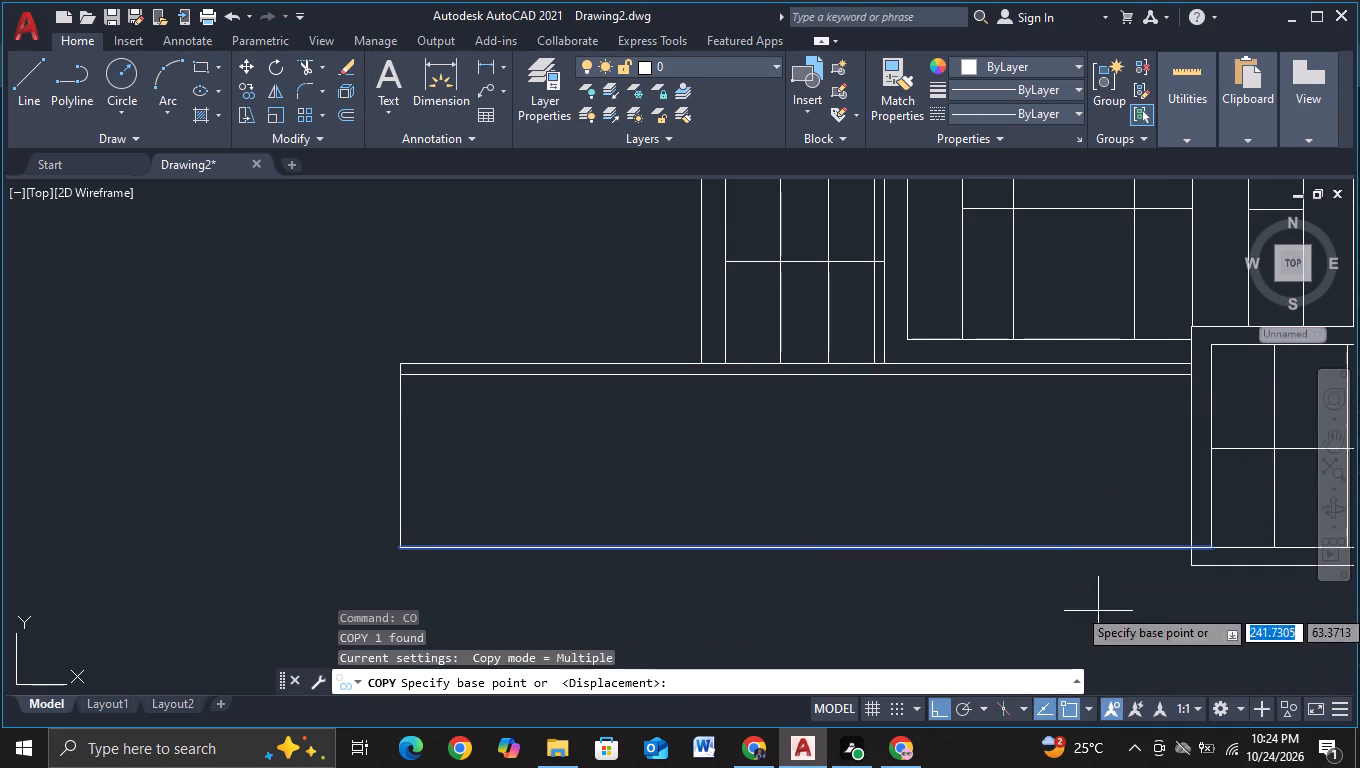
{"action": "left_click", "coordinate": [1094, 606]}
{"action": "left_click", "coordinate": [1094, 596]}
{"action": "key", "text": "Escape"}
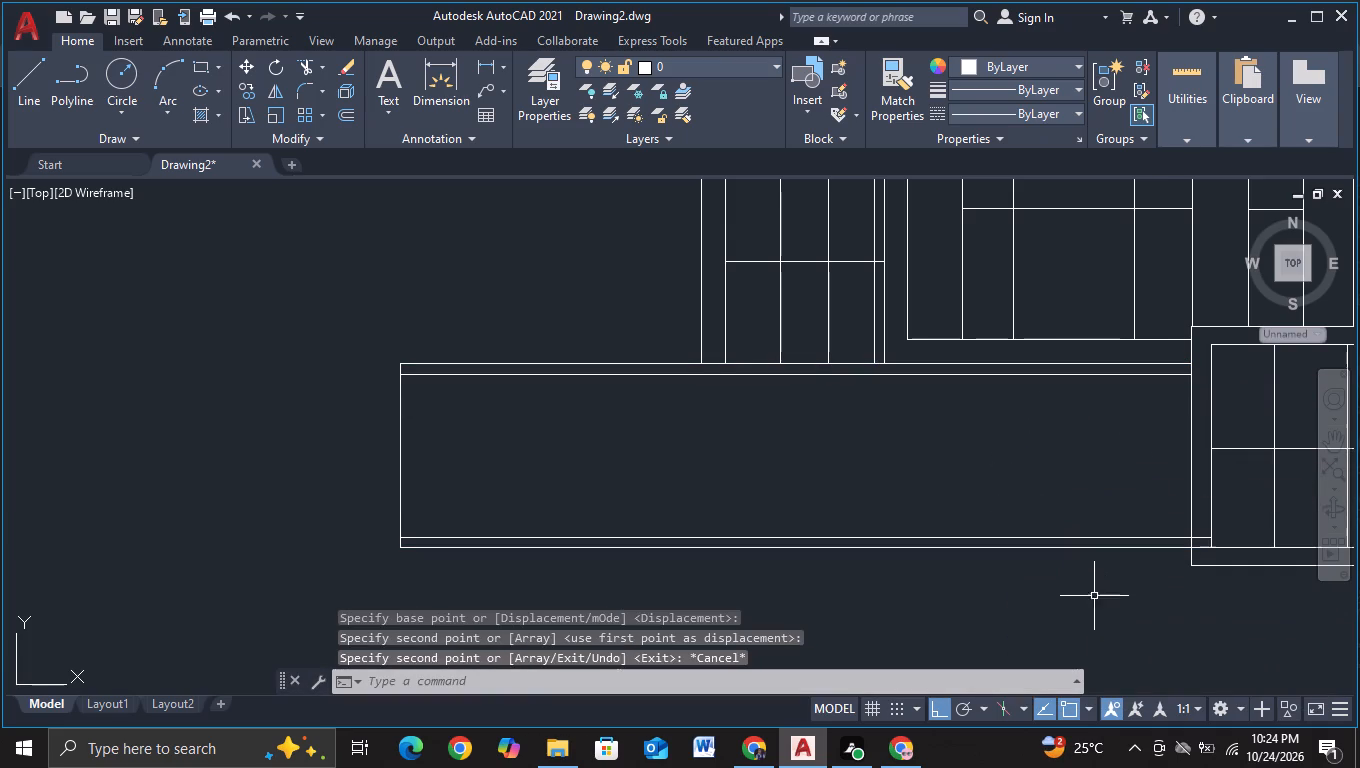
Trim the band's two bottom lines where they run past the gridded window box's outer left side.
{"action": "left_click", "coordinate": [303, 60]}
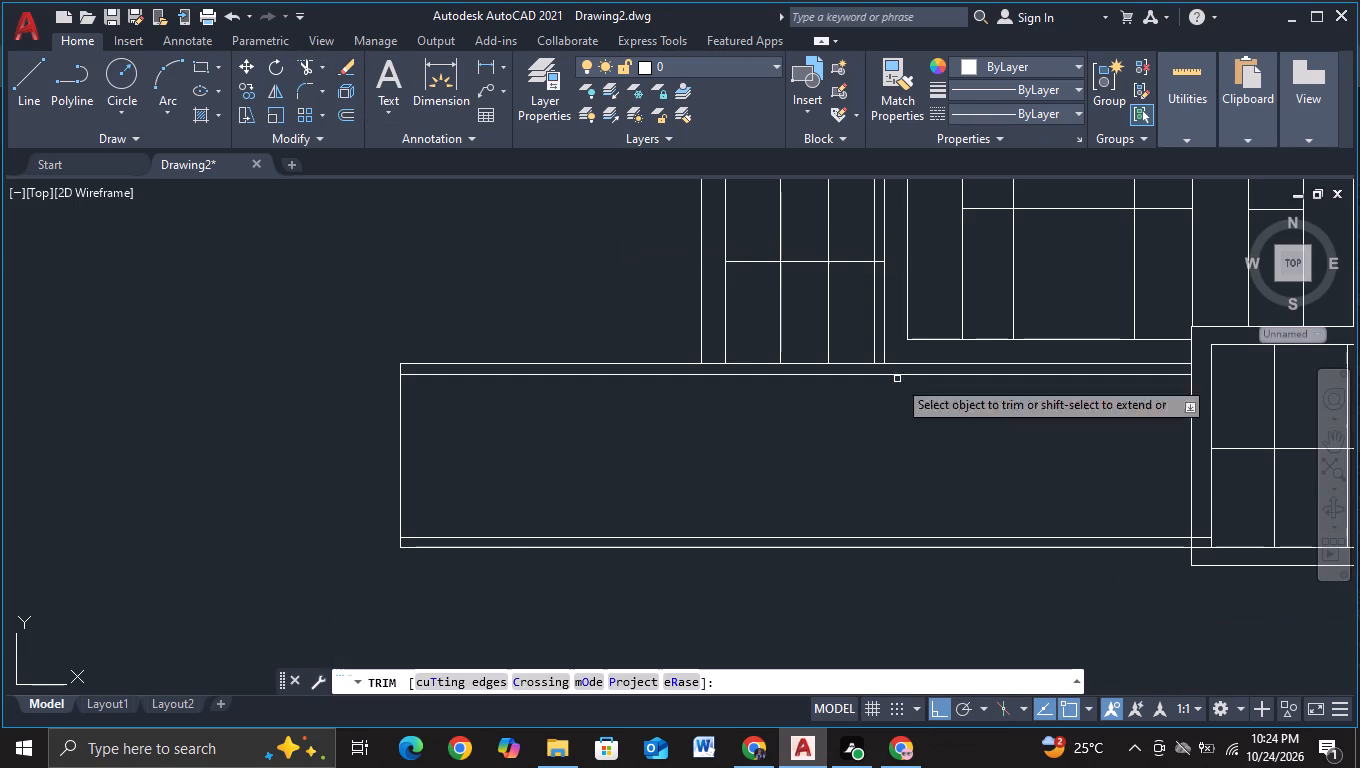
{"action": "left_click", "coordinate": [1200, 533]}
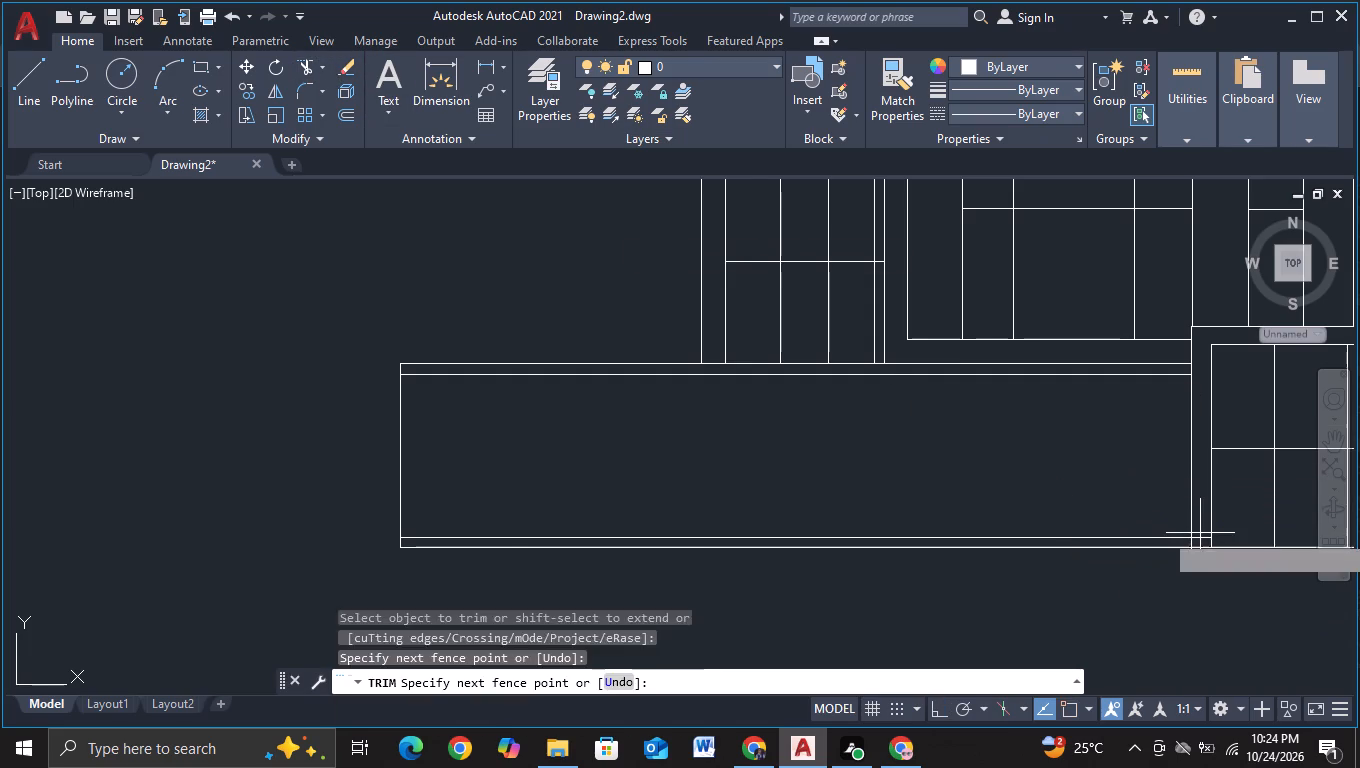
{"action": "left_click", "coordinate": [1199, 554]}
{"action": "key", "text": "Escape"}
{"action": "key", "text": "Escape"}
{"action": "middle_click_drag", "start_coordinate": [971, 581], "coordinate": [978, 553]}
{"action": "key", "text": "Escape"}
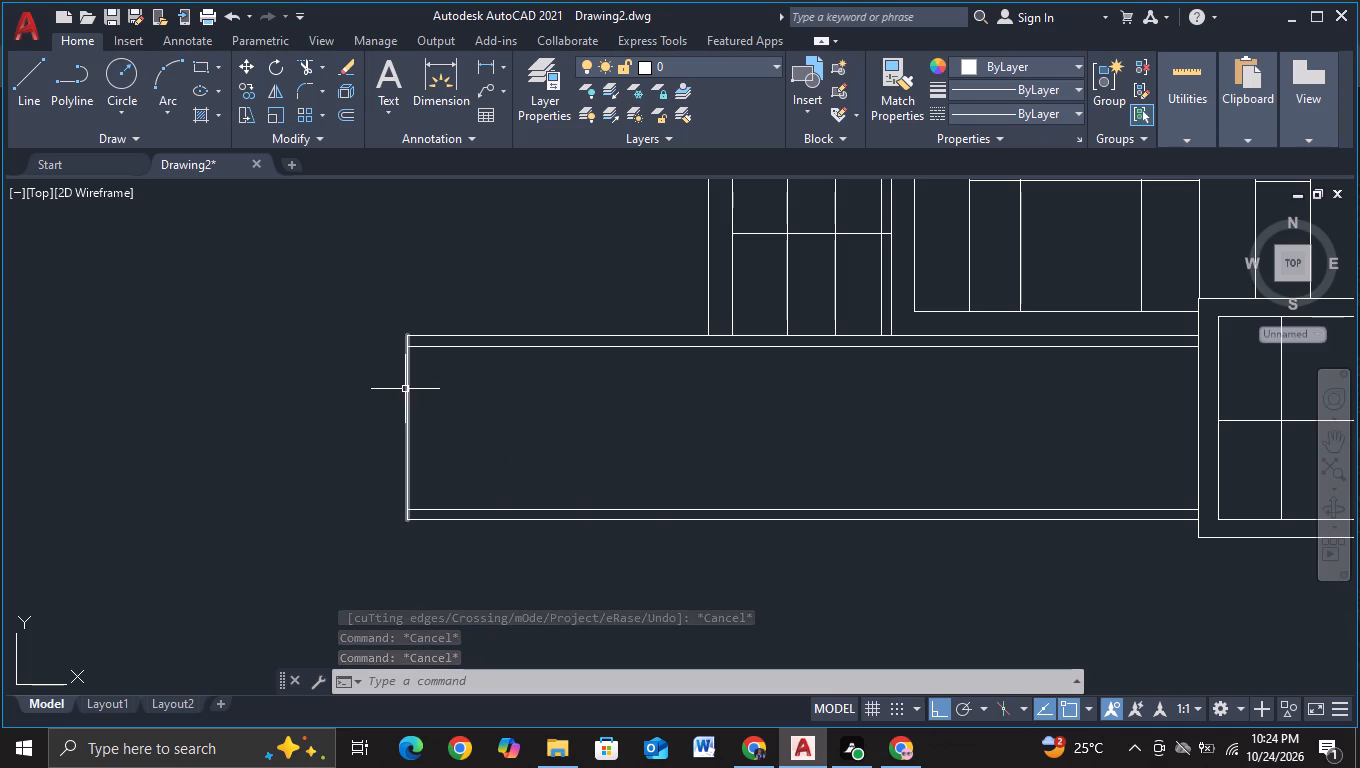
Copy both segments of the band's inner top line downward twice, once just below it and once just above the inner bottom line.
{"action": "left_click", "coordinate": [30, 106]}
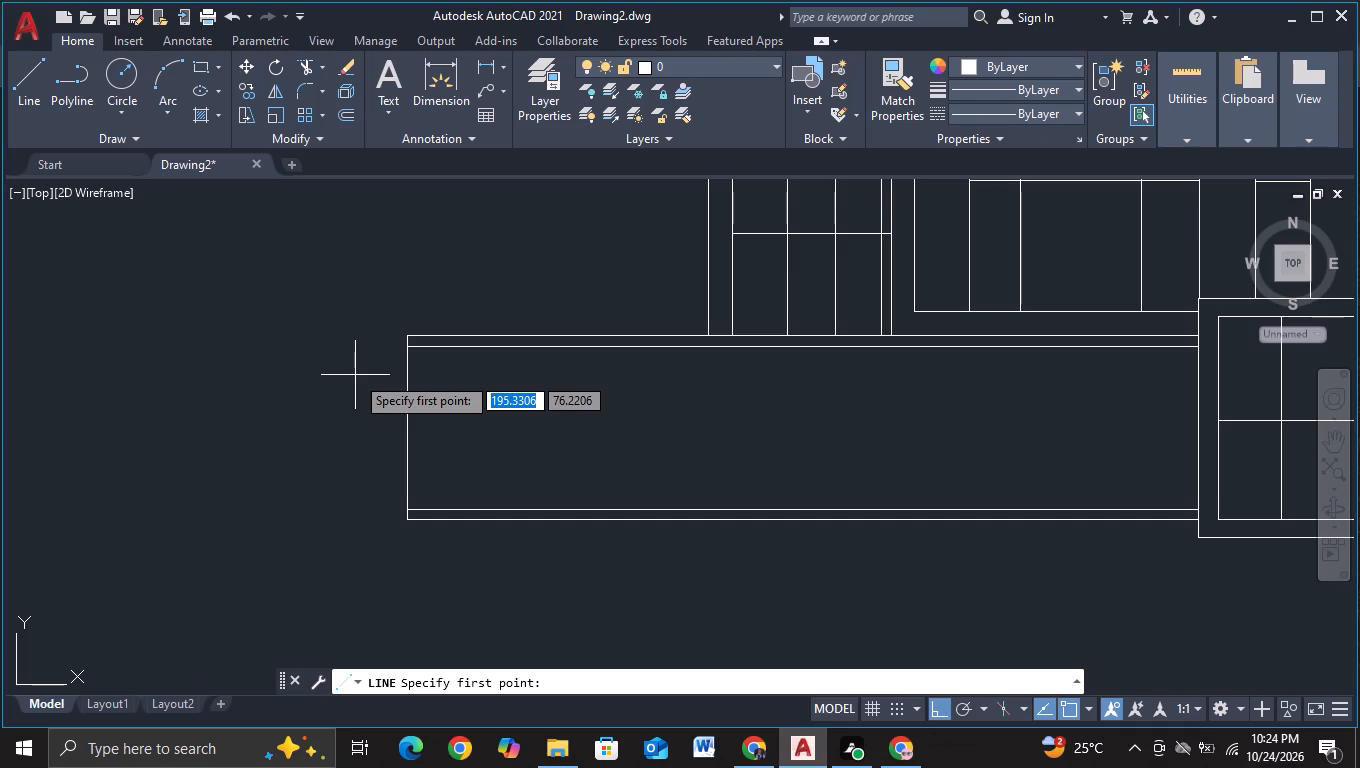
{"action": "key", "text": "Escape"}
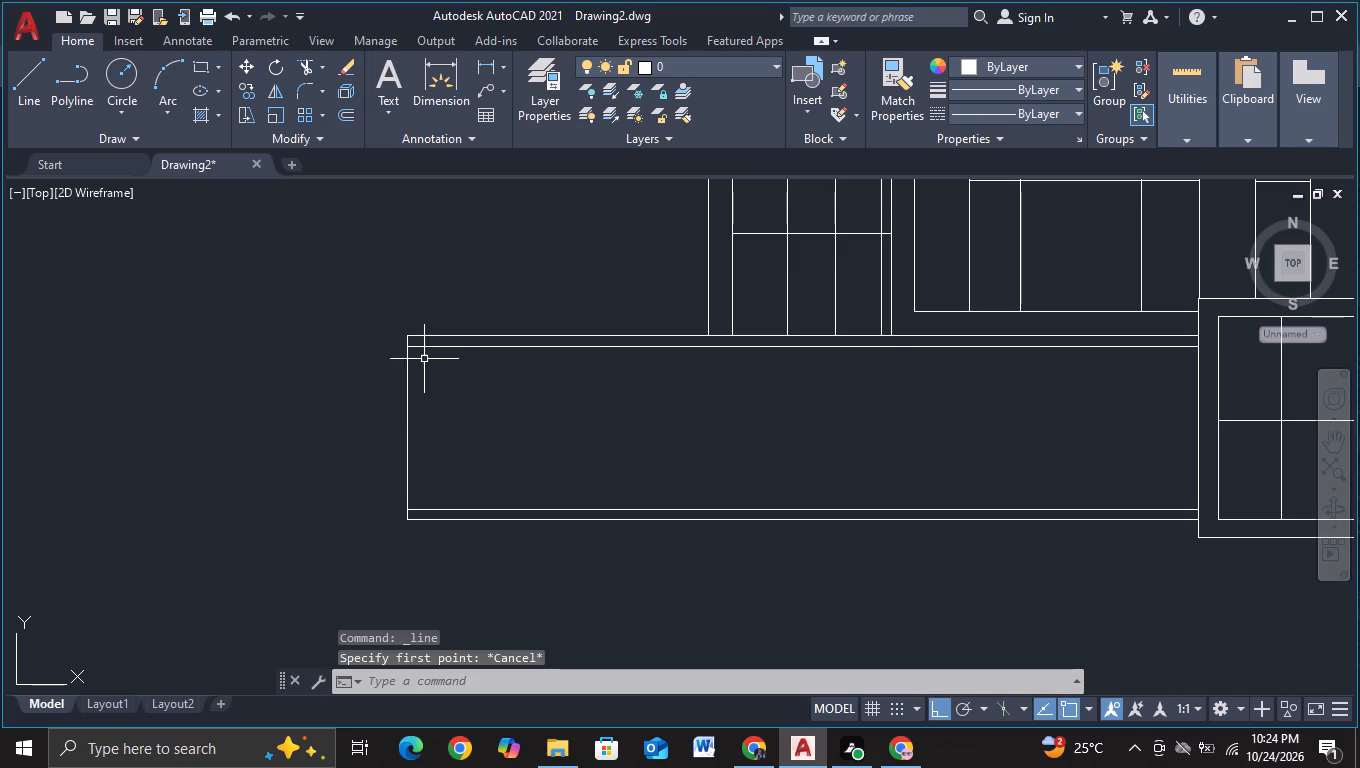
{"action": "left_click", "coordinate": [427, 348]}
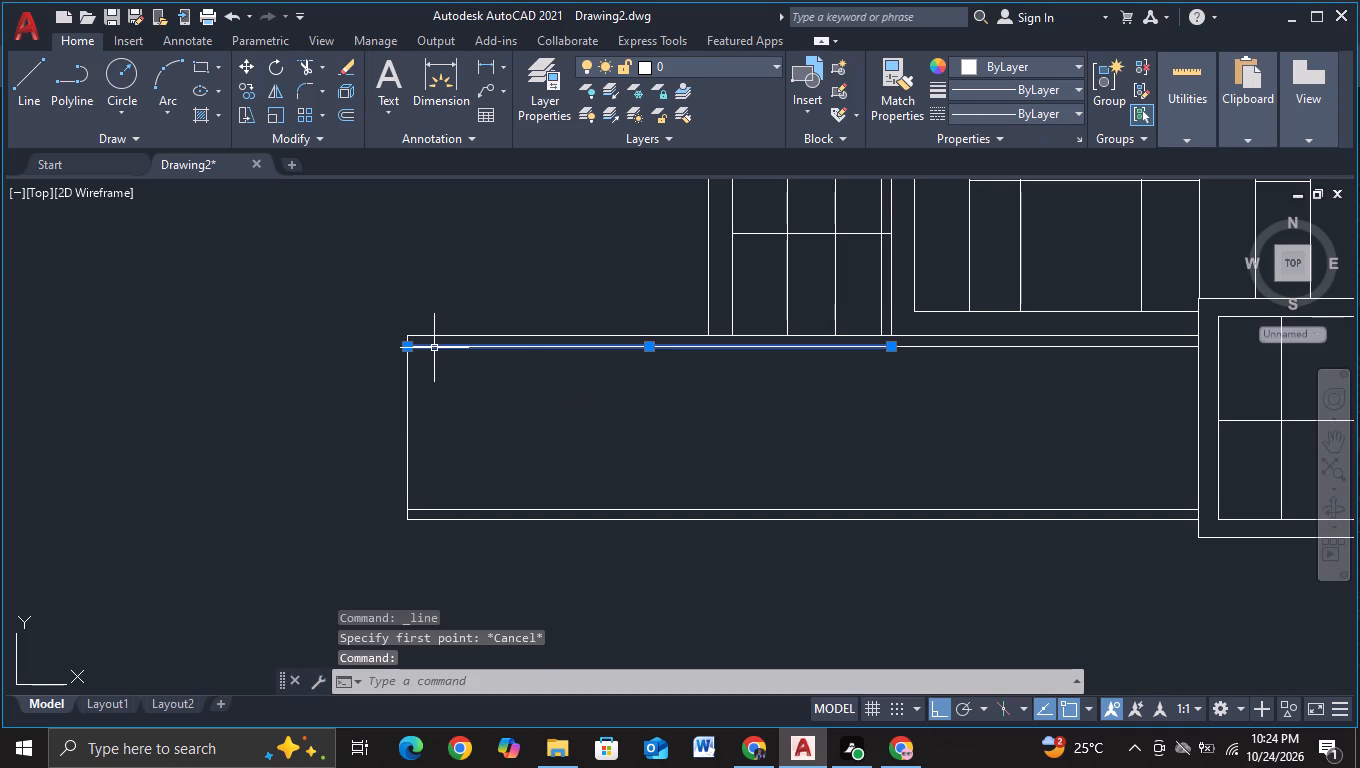
{"action": "left_click", "coordinate": [1029, 347]}
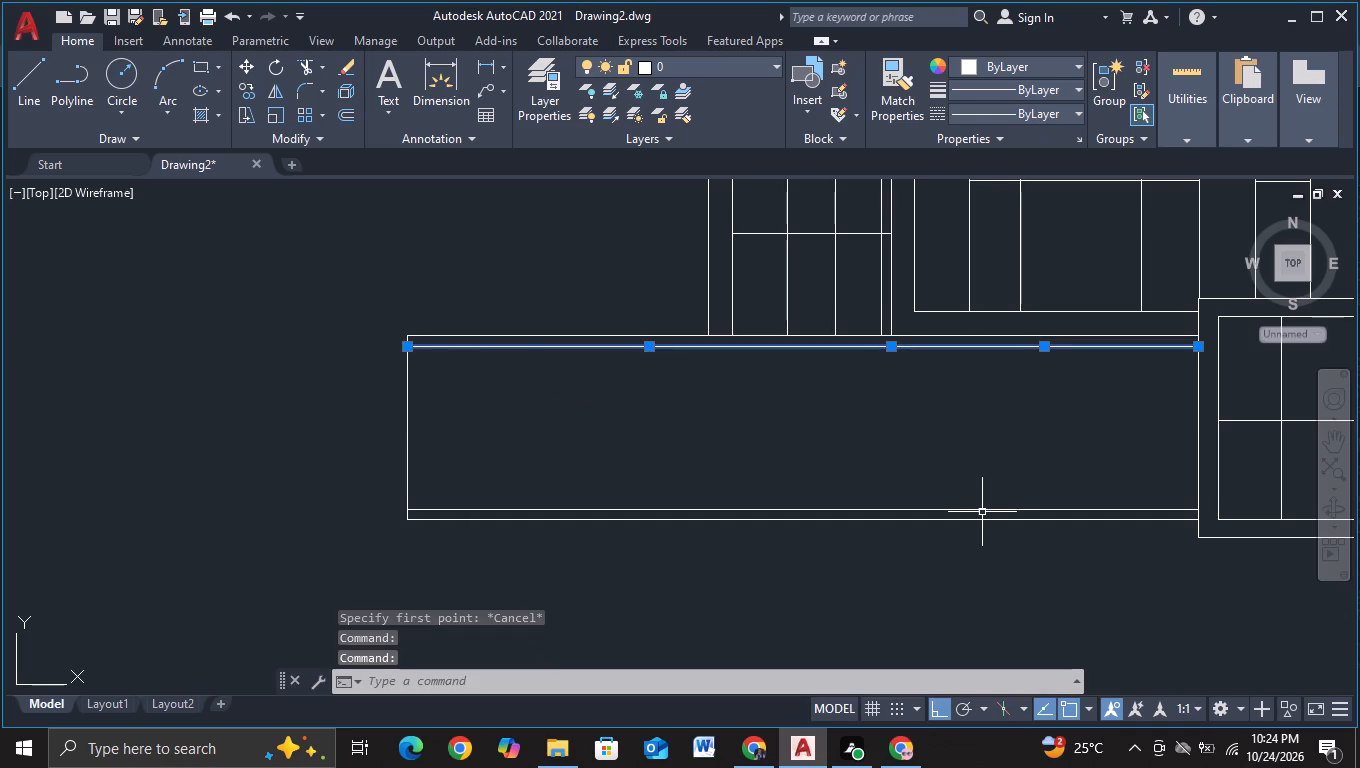
{"action": "key", "text": "c"}
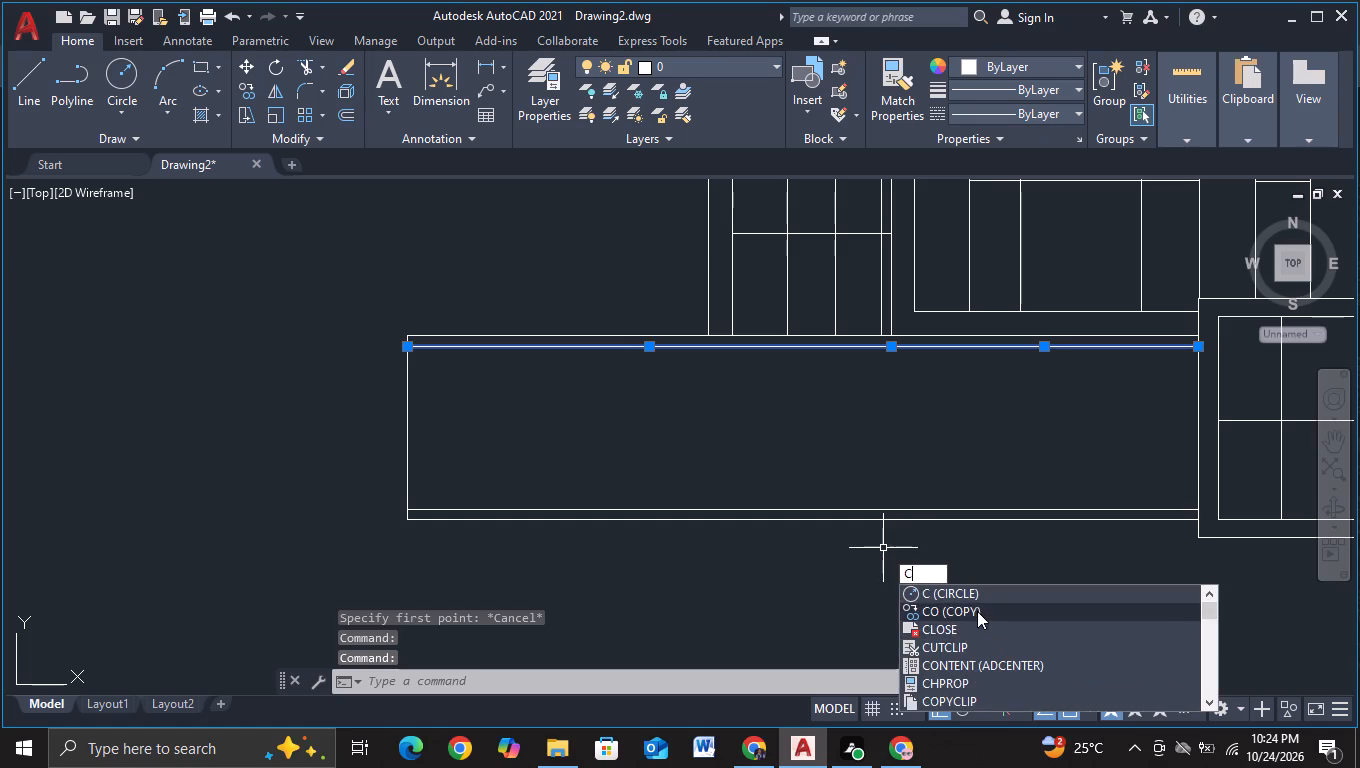
{"action": "left_click", "coordinate": [977, 611]}
{"action": "left_click", "coordinate": [868, 589]}
{"action": "left_click", "coordinate": [870, 599]}
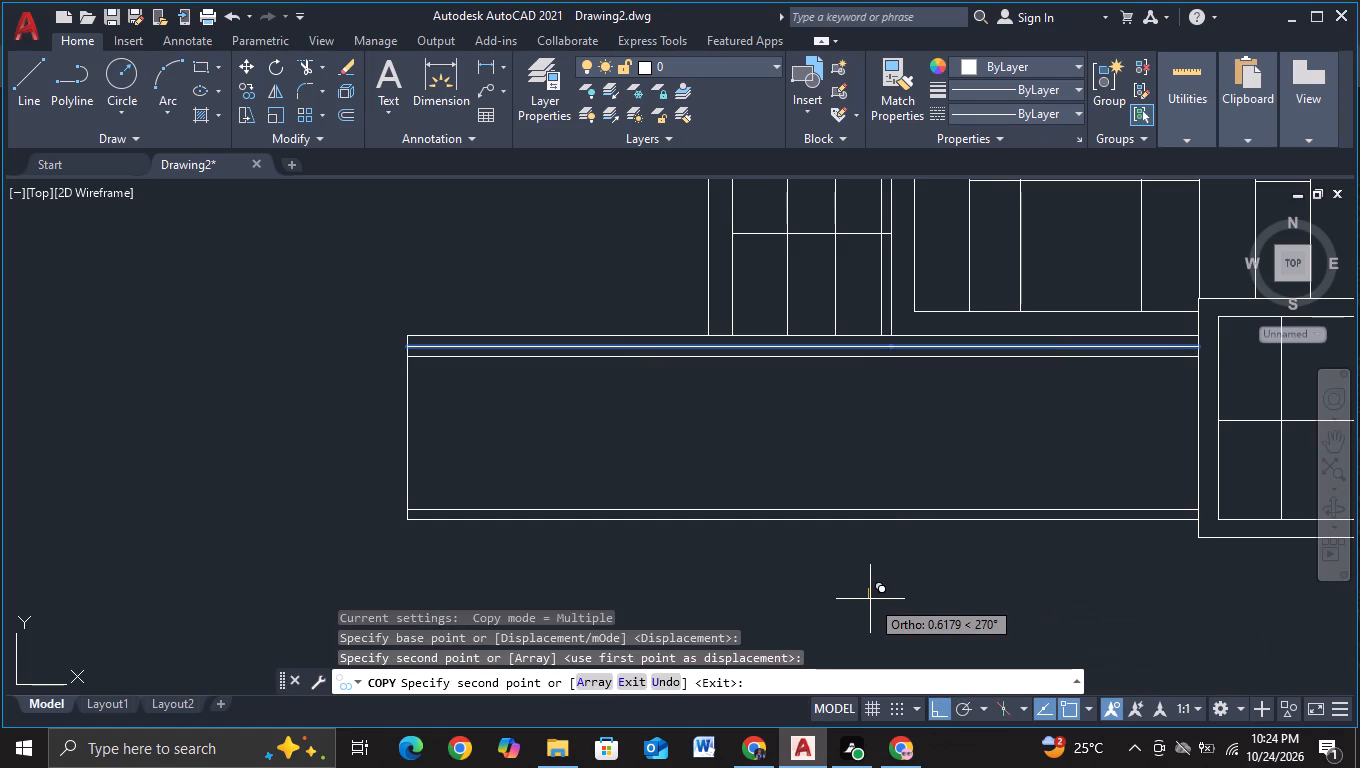
{"action": "key", "text": "ctrl+z"}
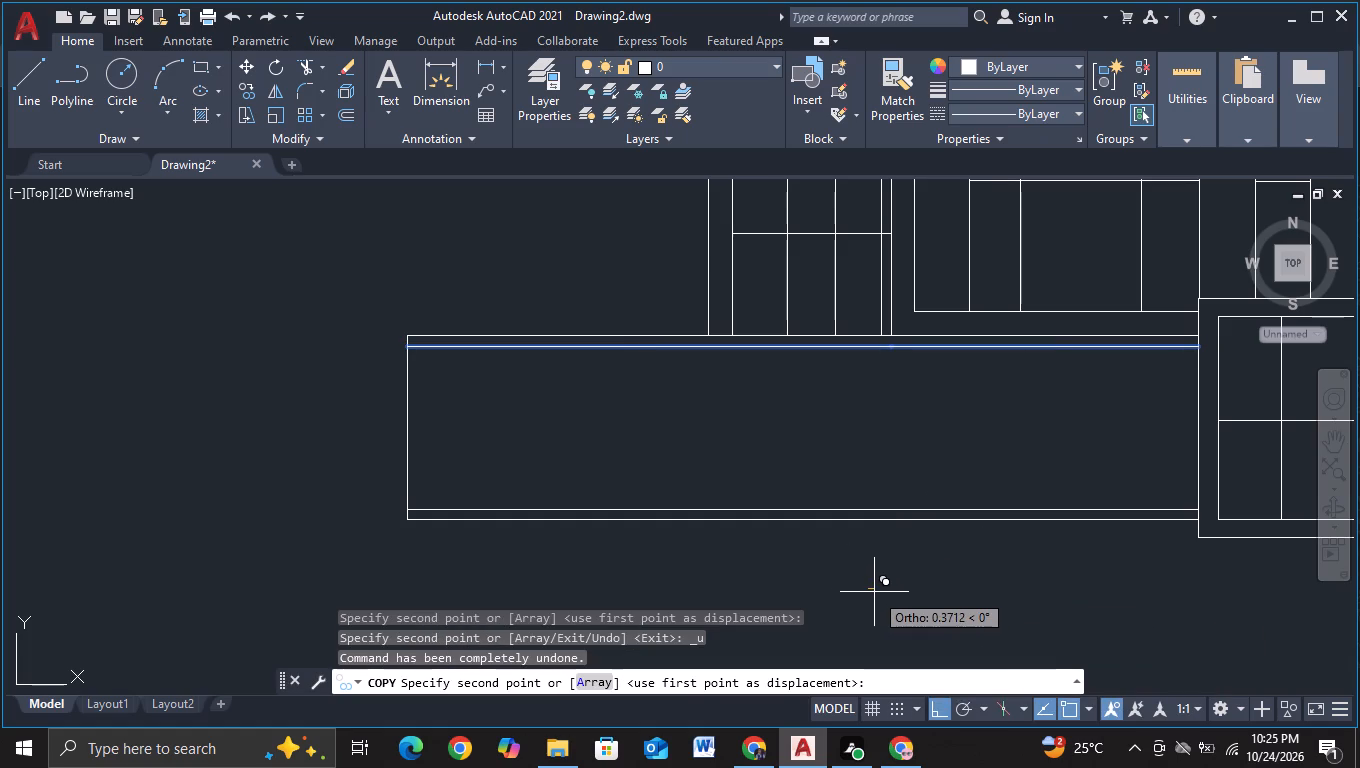
{"action": "left_click", "coordinate": [877, 604]}
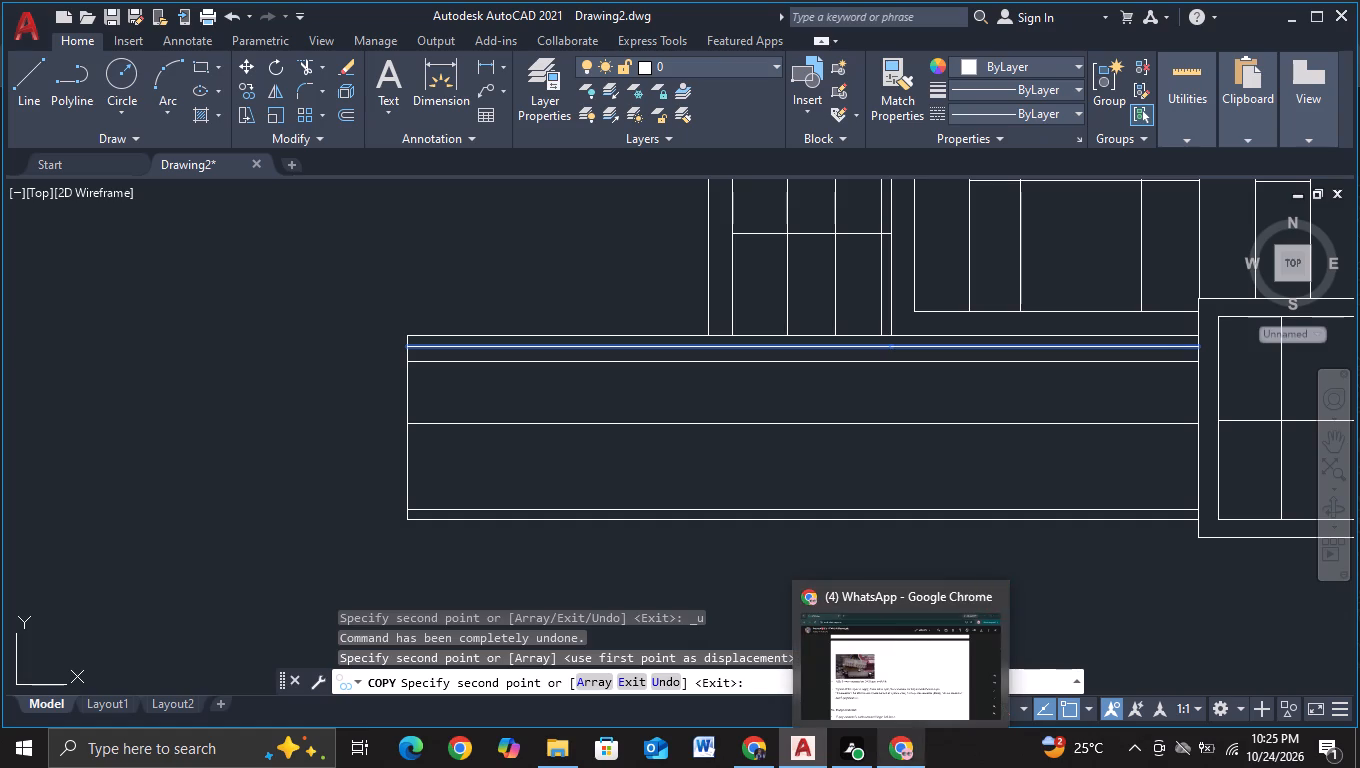
{"action": "scroll", "coordinate": [1087, 588], "scroll_direction": "down", "scroll_amount": 1}
{"action": "middle_click_drag", "start_coordinate": [1091, 596], "coordinate": [952, 485]}
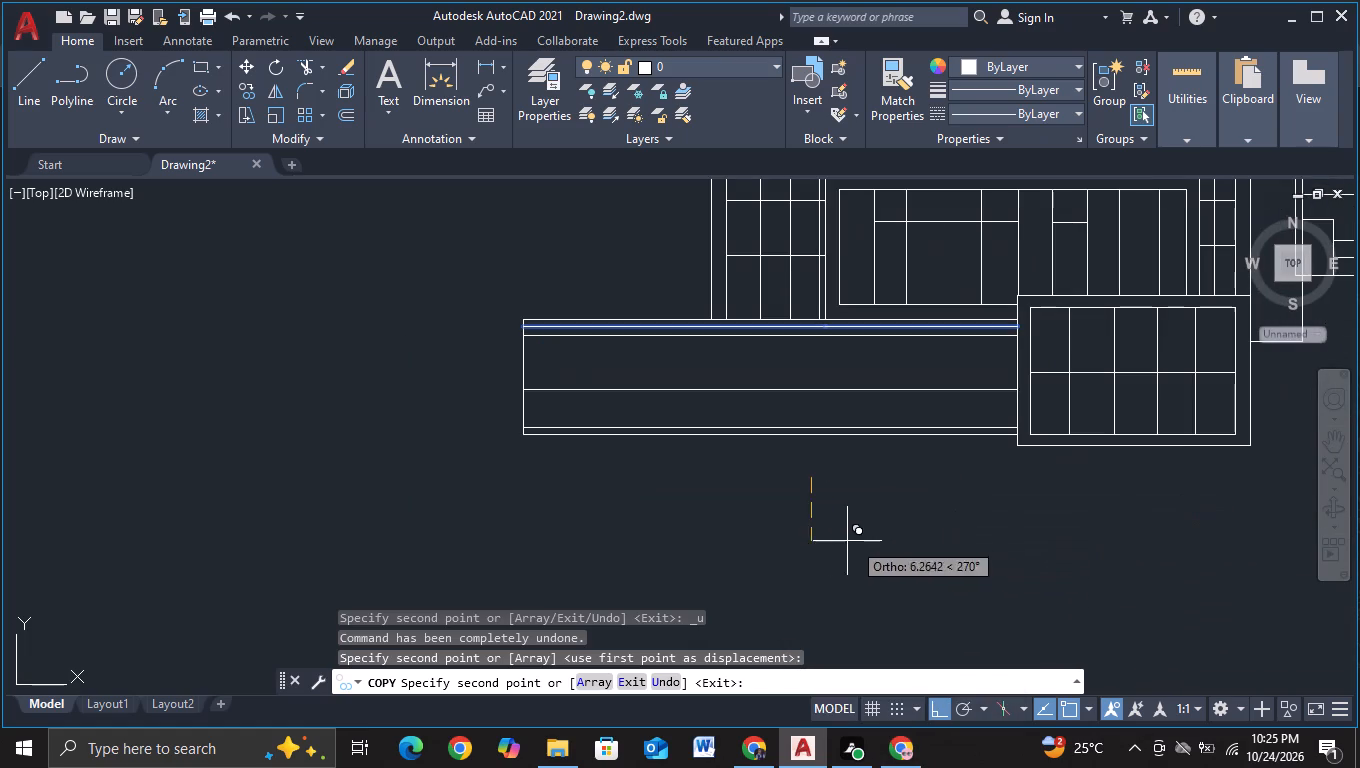
{"action": "left_click", "coordinate": [804, 567]}
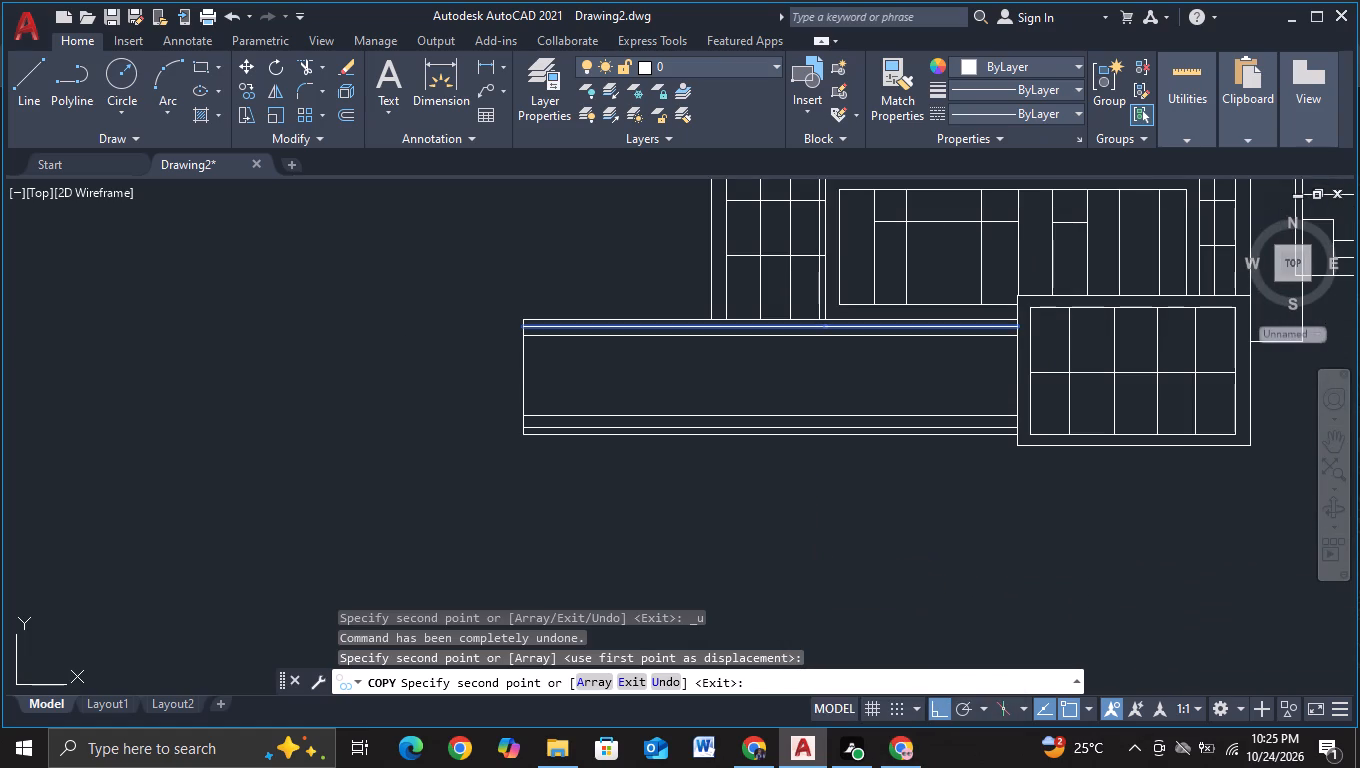
{"action": "key", "text": "Escape"}
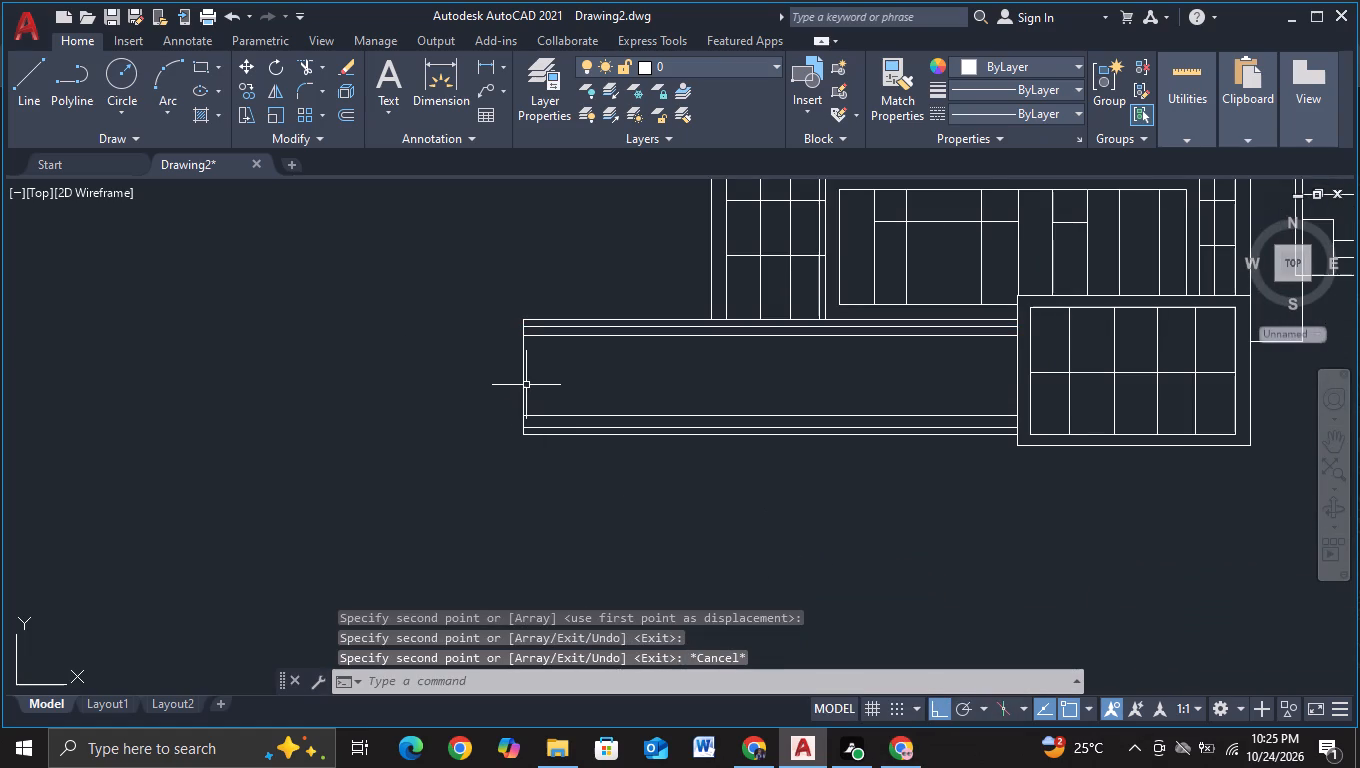
Copy the left base band's left end line rightward seven times, from about 9 to 31 units away, as roughly evenly spaced vertical dividers.
{"action": "left_click", "coordinate": [523, 385]}
{"action": "key", "text": "c"}
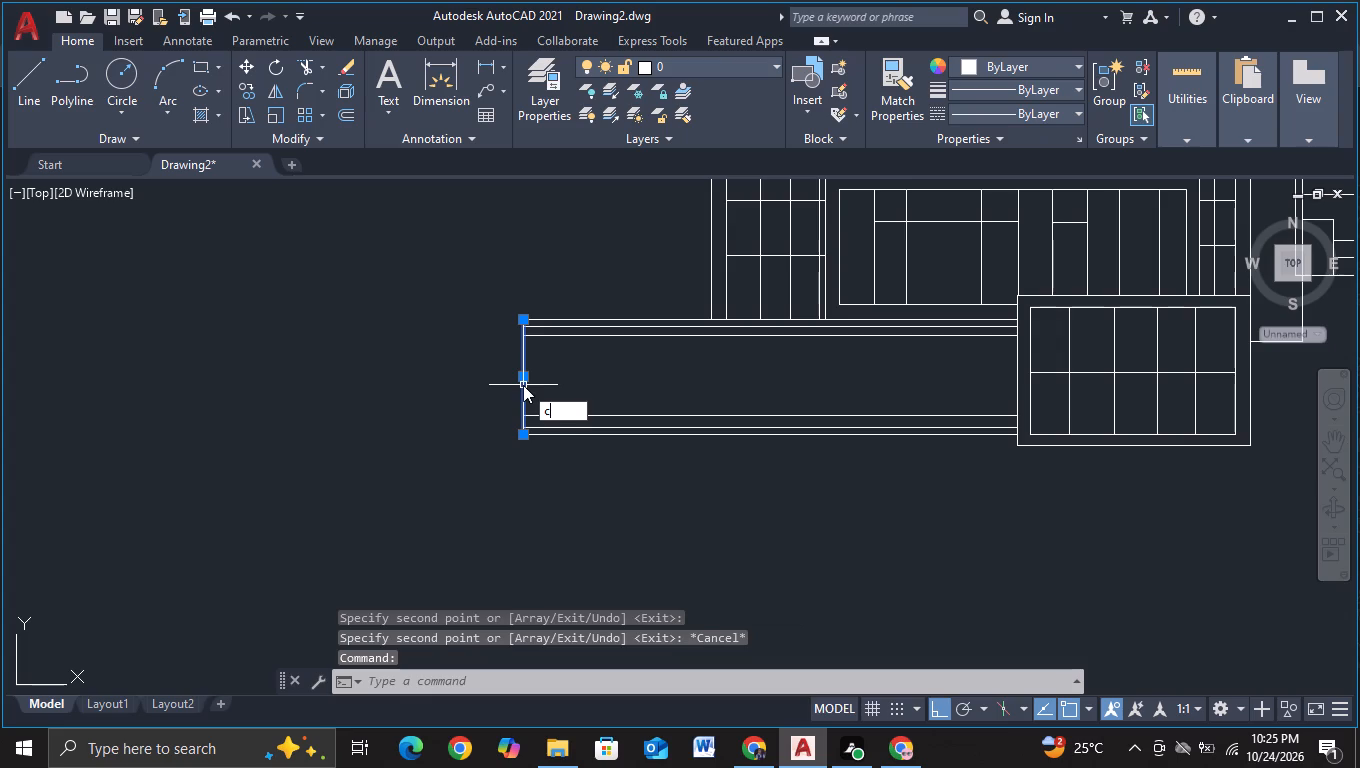
{"action": "left_click", "coordinate": [619, 457]}
{"action": "left_click", "coordinate": [599, 489]}
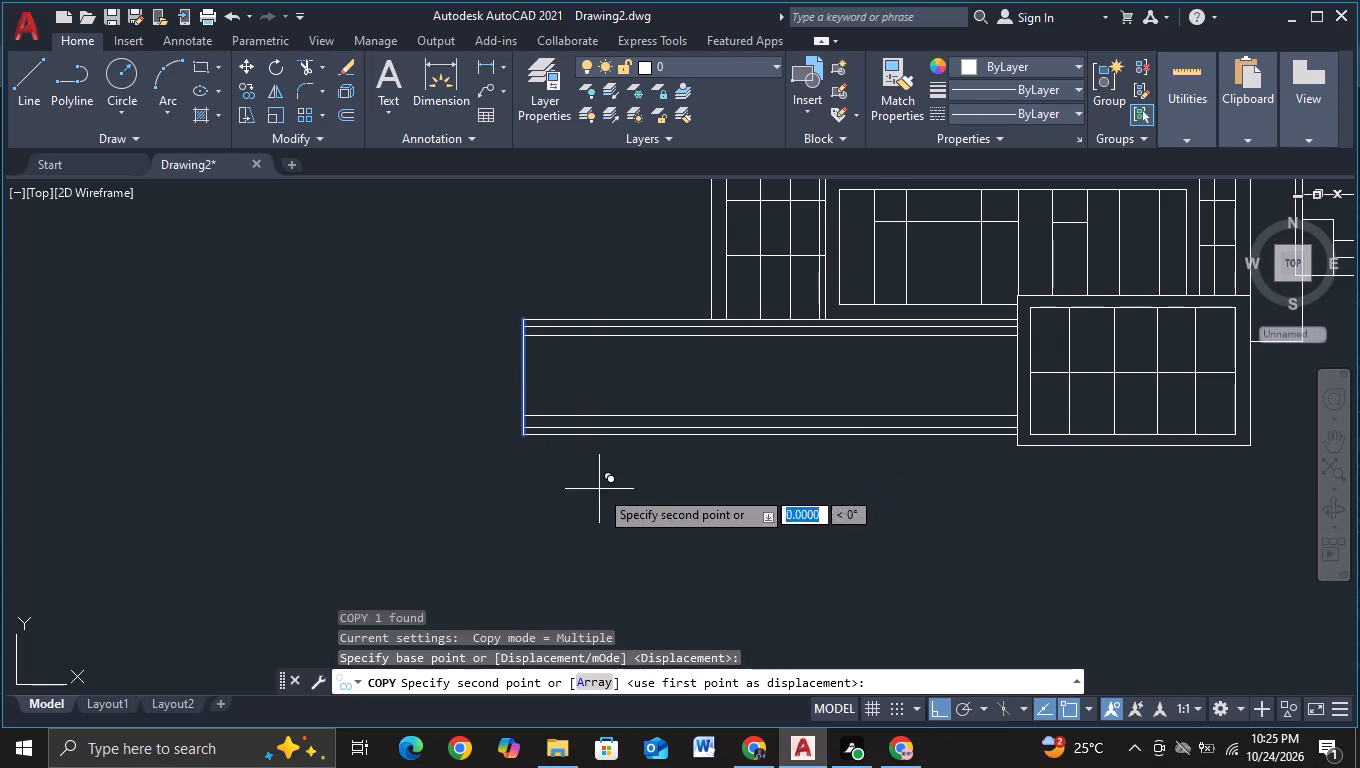
{"action": "left_click", "coordinate": [688, 501]}
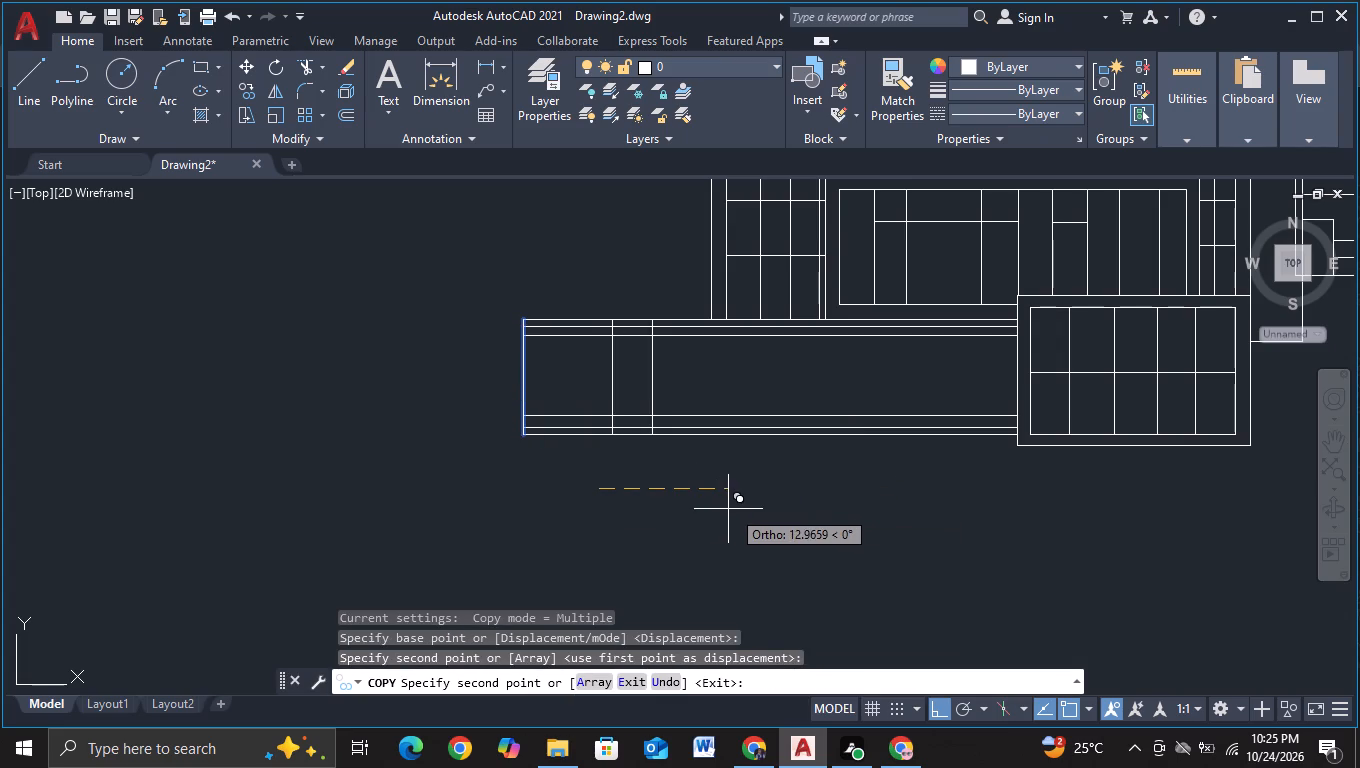
{"action": "left_click", "coordinate": [725, 508]}
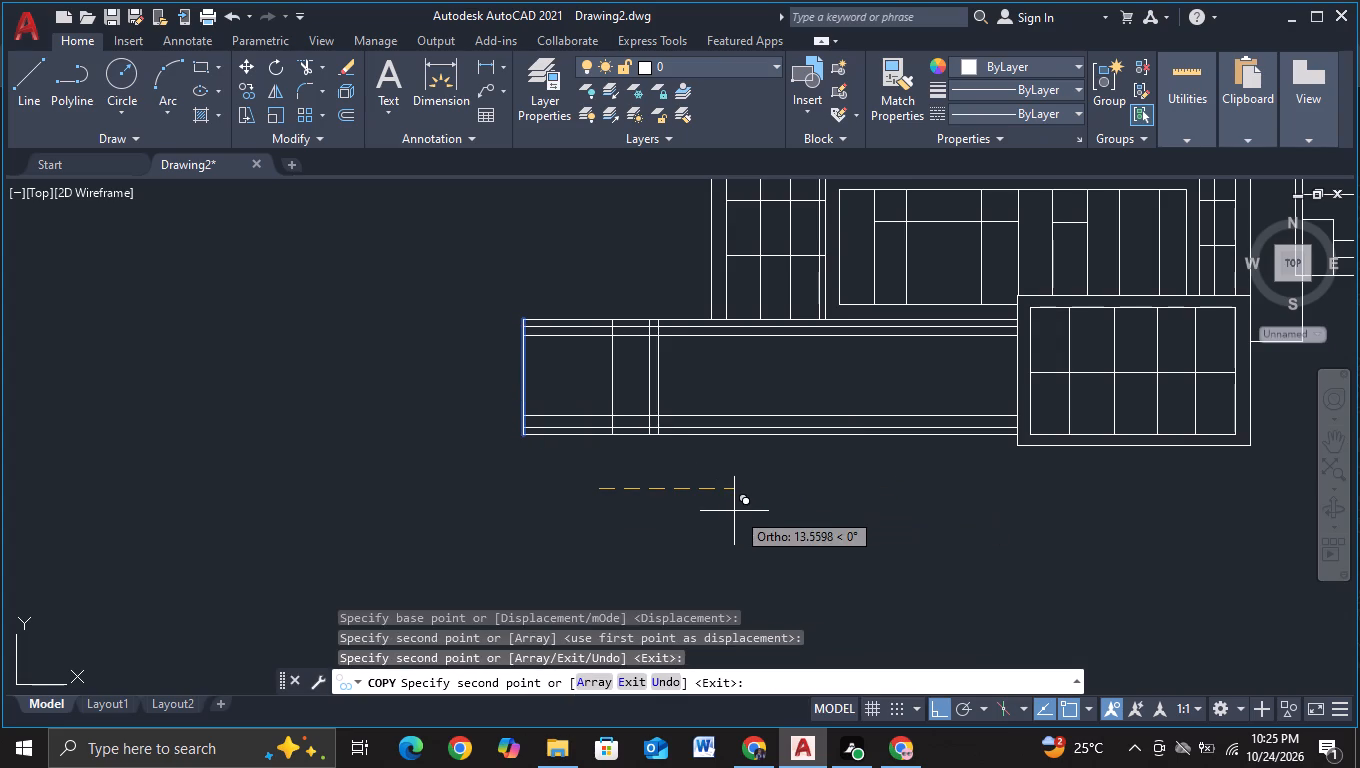
{"action": "left_click", "coordinate": [764, 516]}
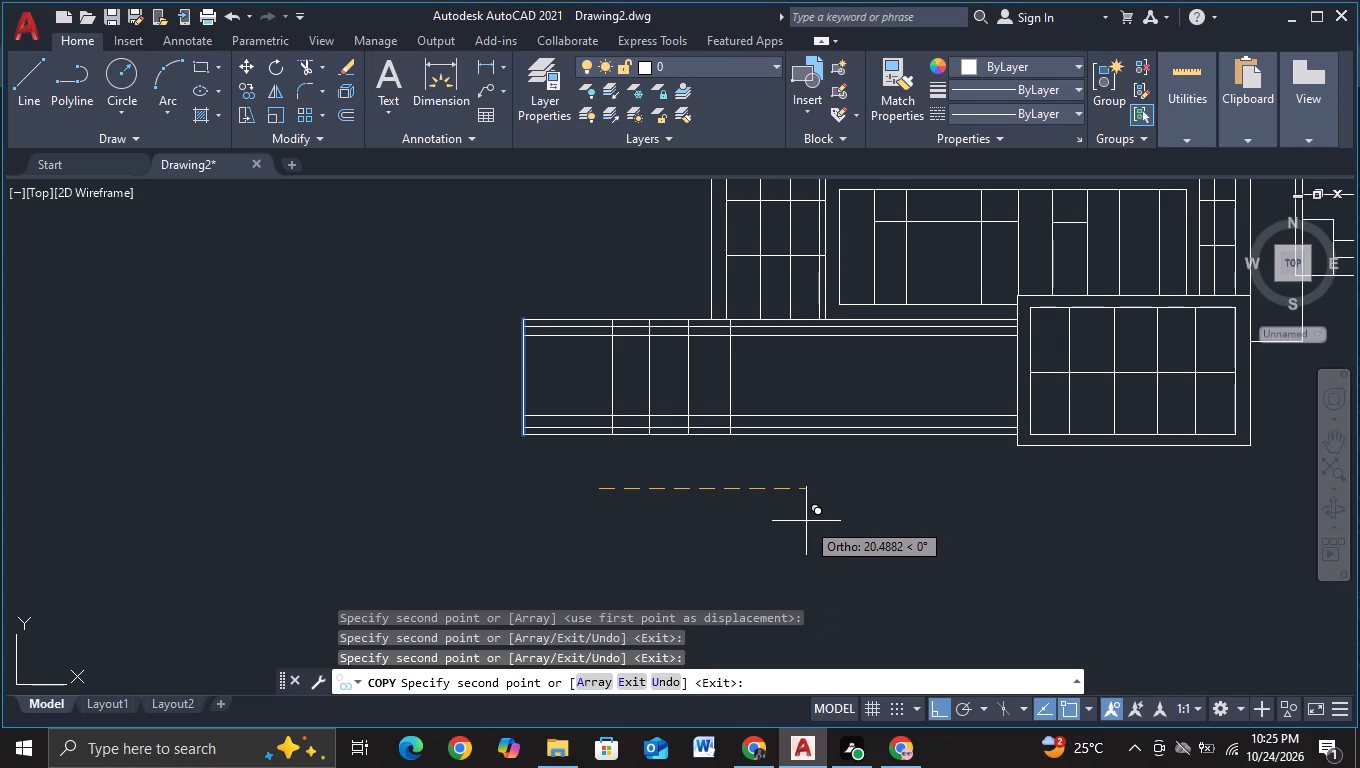
{"action": "left_click", "coordinate": [803, 521]}
{"action": "left_click", "coordinate": [839, 529]}
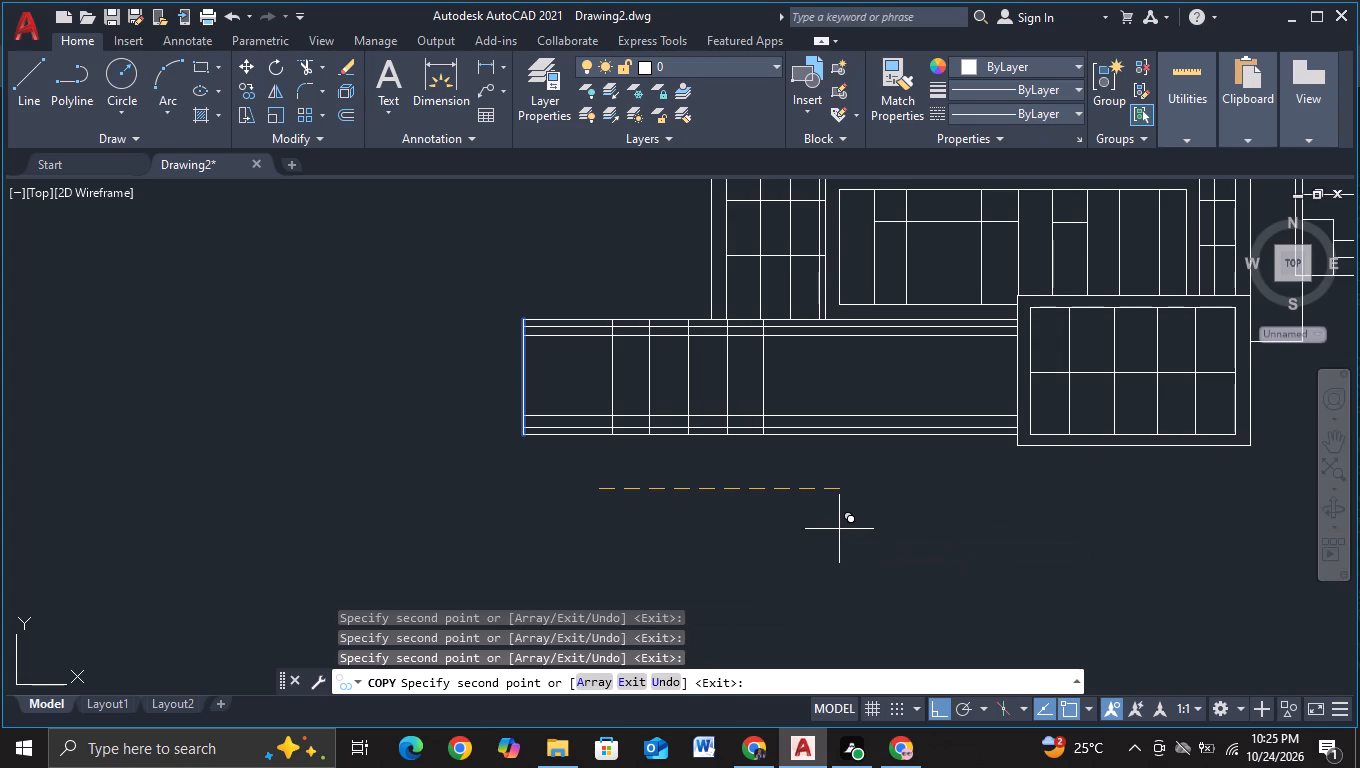
{"action": "left_click", "coordinate": [879, 533]}
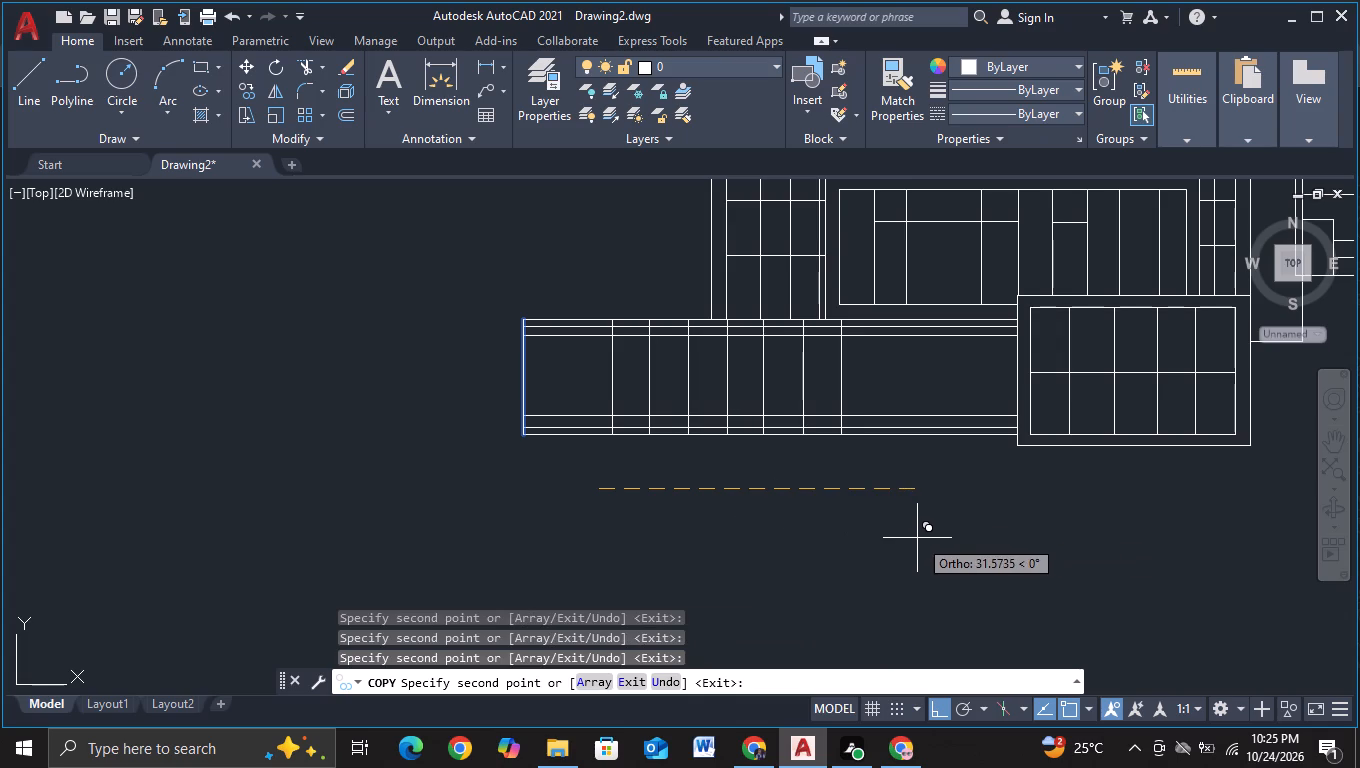
{"action": "left_click", "coordinate": [915, 538]}
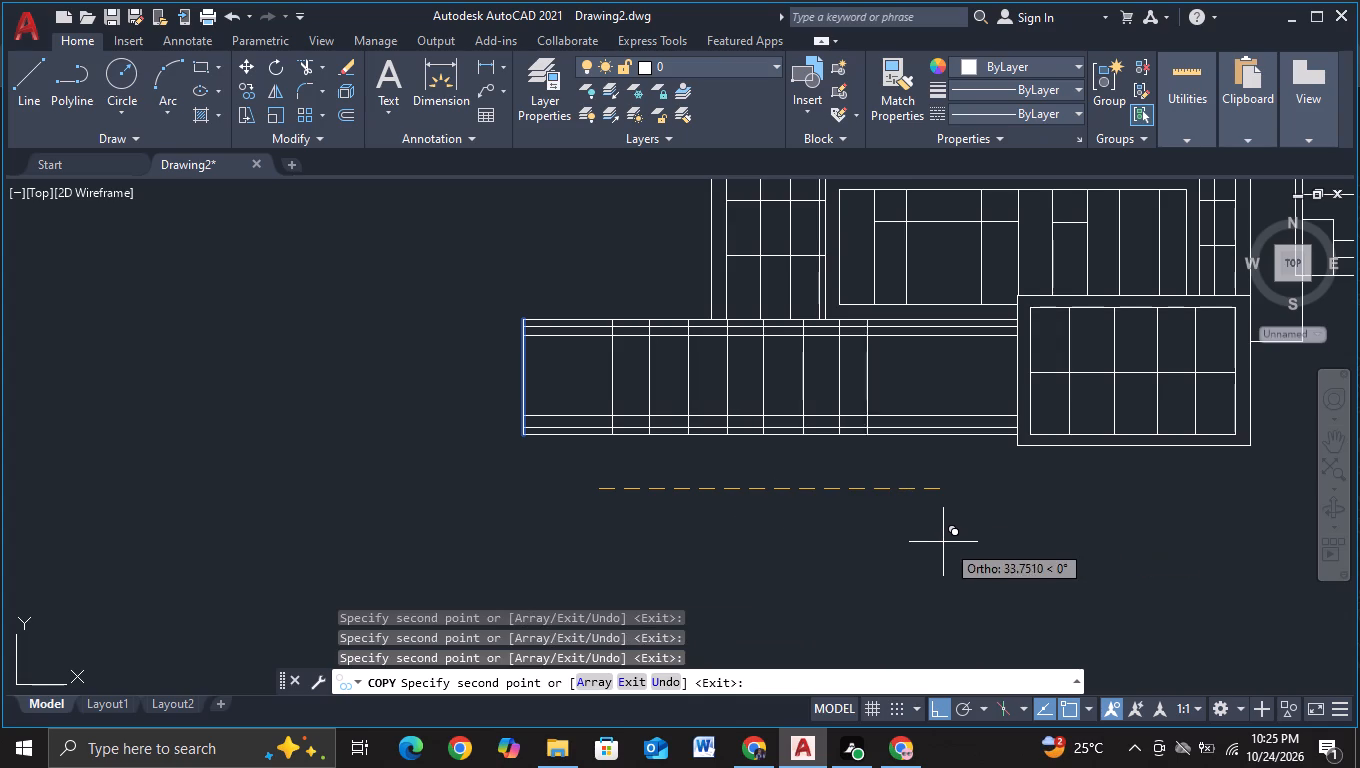
Add three more divider copies near the gridded window box, about 46.5, 43 and 39 units from the band's left end.
{"action": "left_click", "coordinate": [1068, 553]}
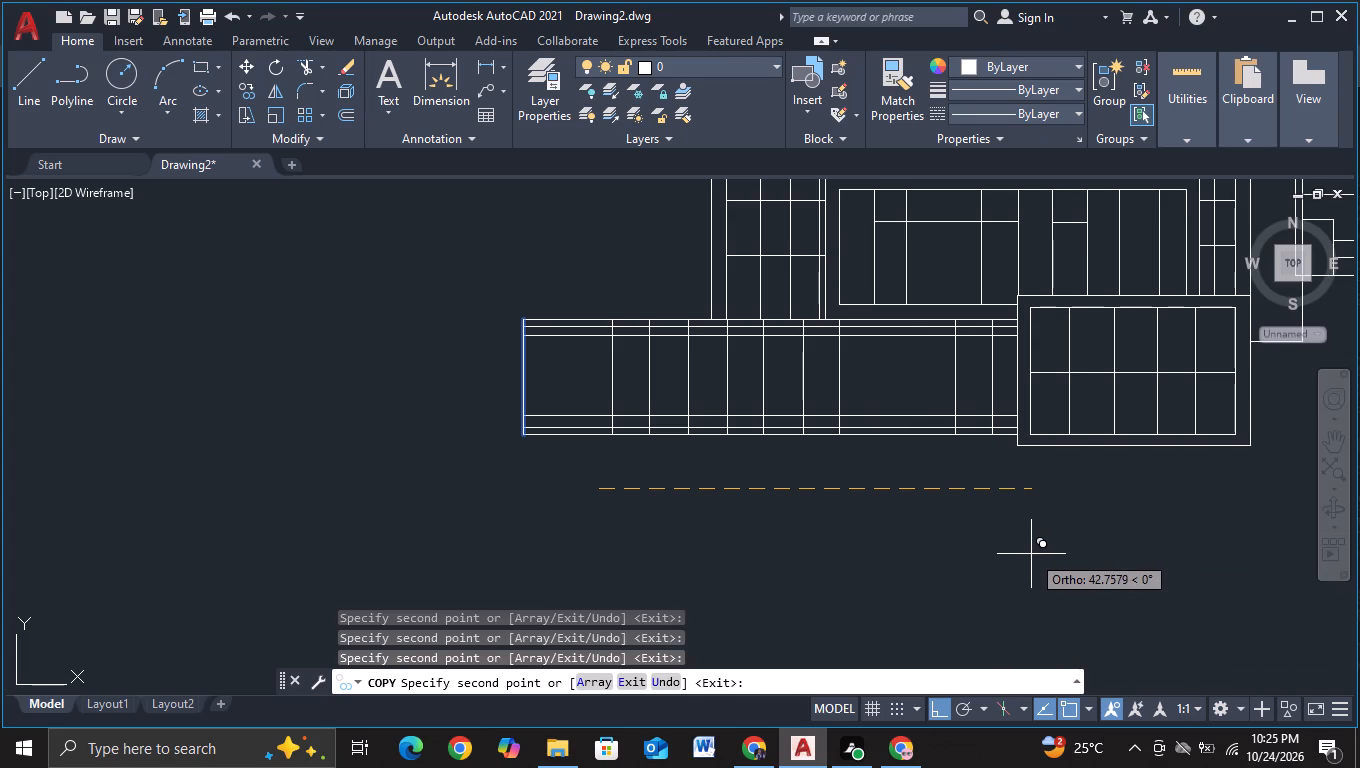
{"action": "left_click", "coordinate": [1031, 554]}
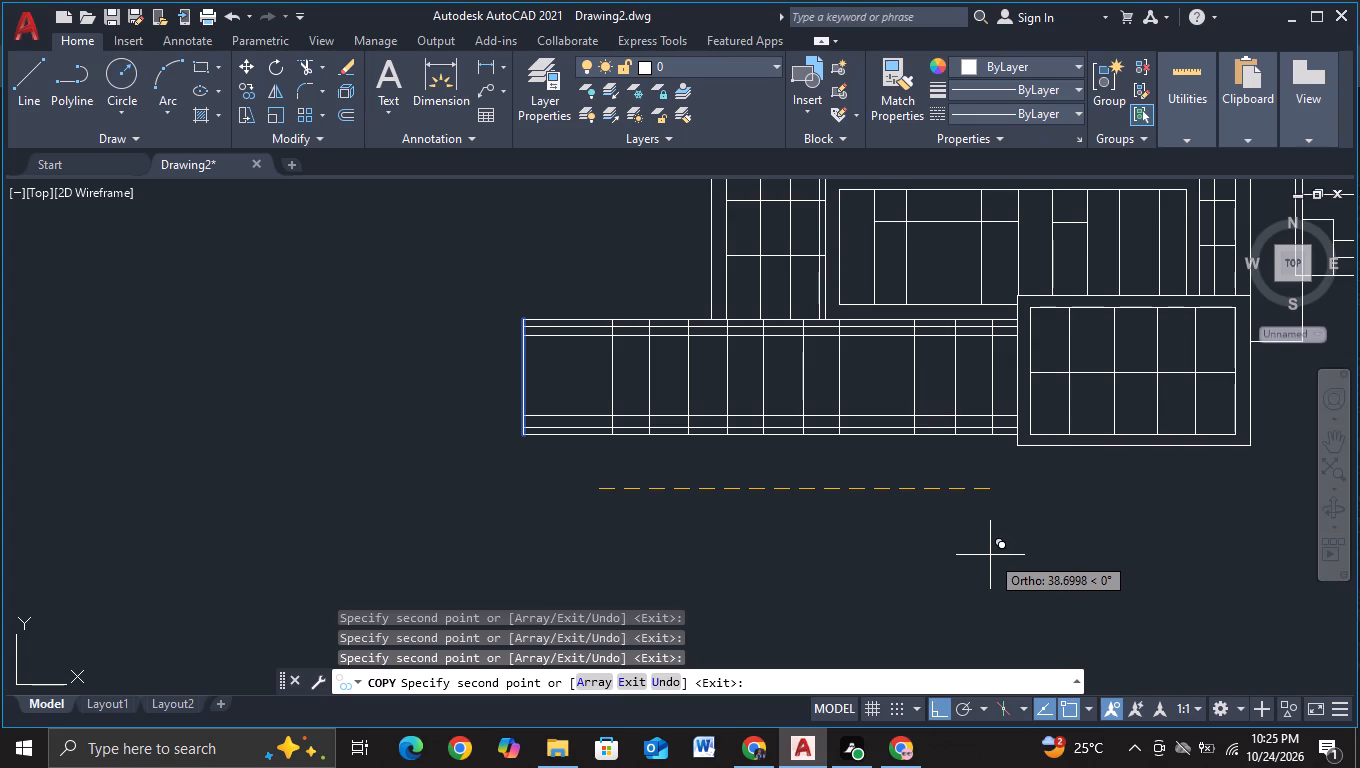
{"action": "left_click", "coordinate": [990, 555]}
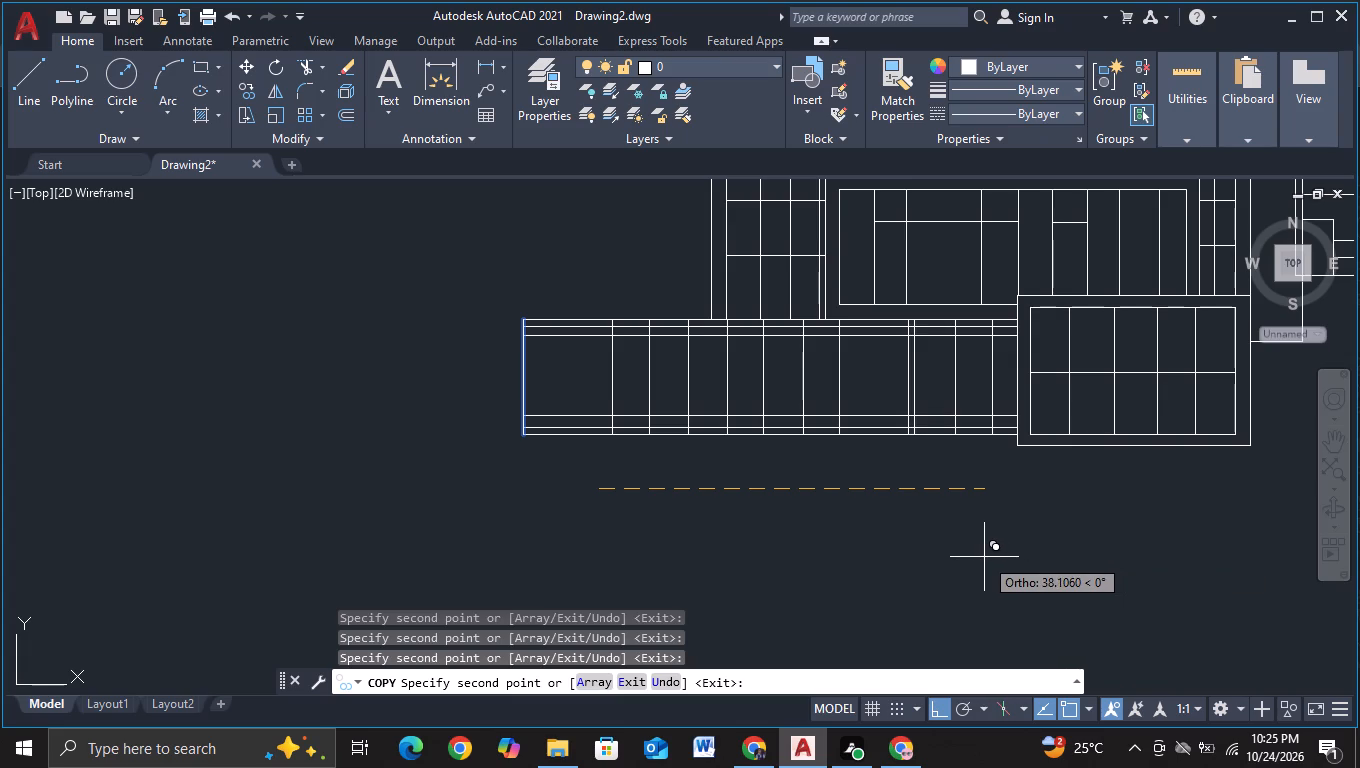
Add a close companion line to the first and seventh dividers and to the three dividers nearest the window box, forming double lines.
{"action": "left_click", "coordinate": [984, 557]}
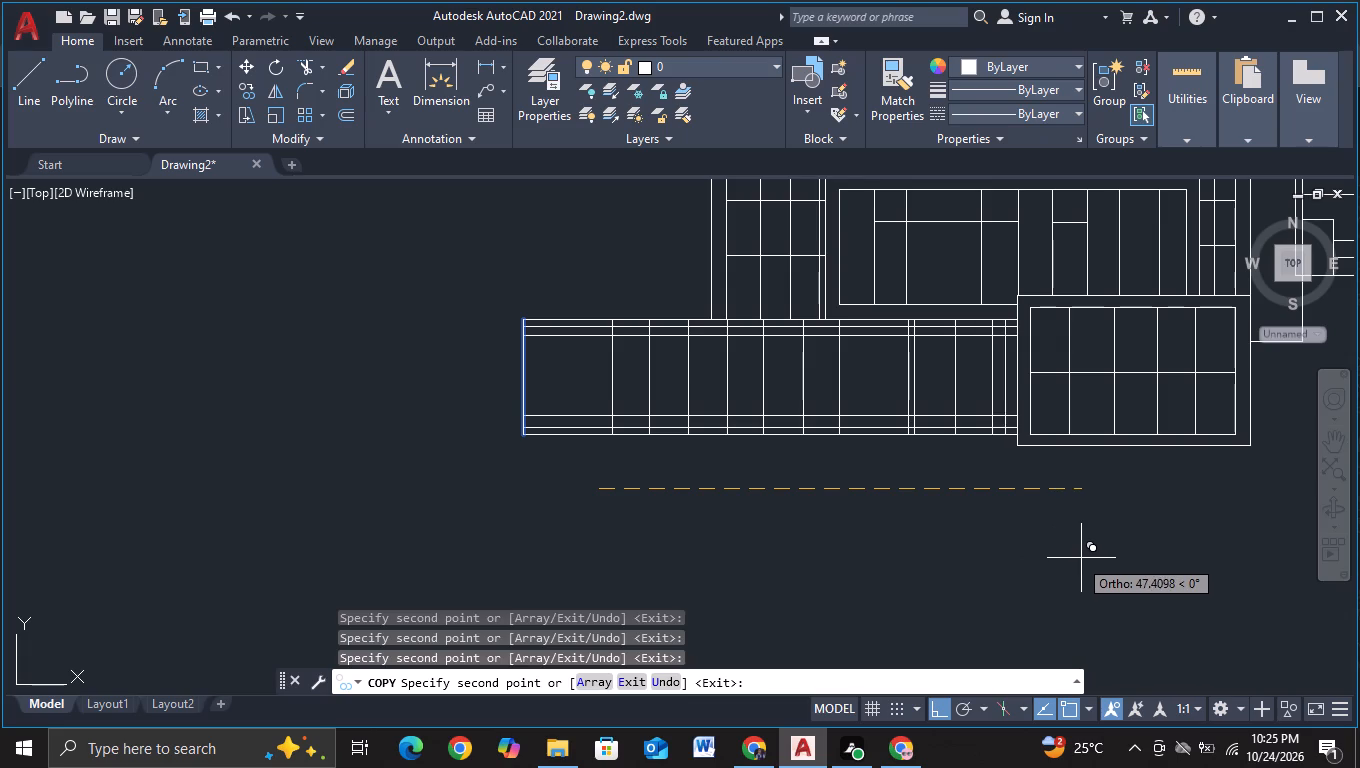
{"action": "left_click", "coordinate": [1073, 558]}
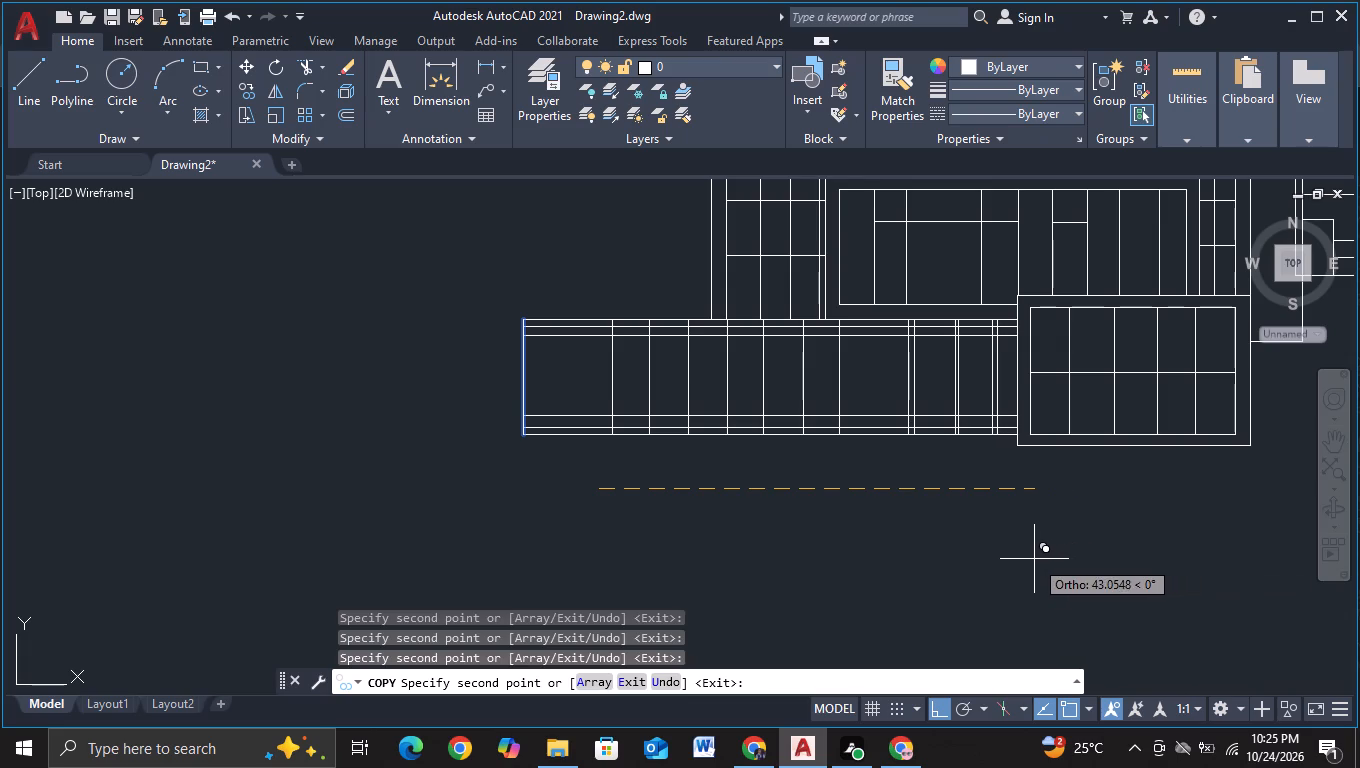
{"action": "left_click", "coordinate": [1034, 559]}
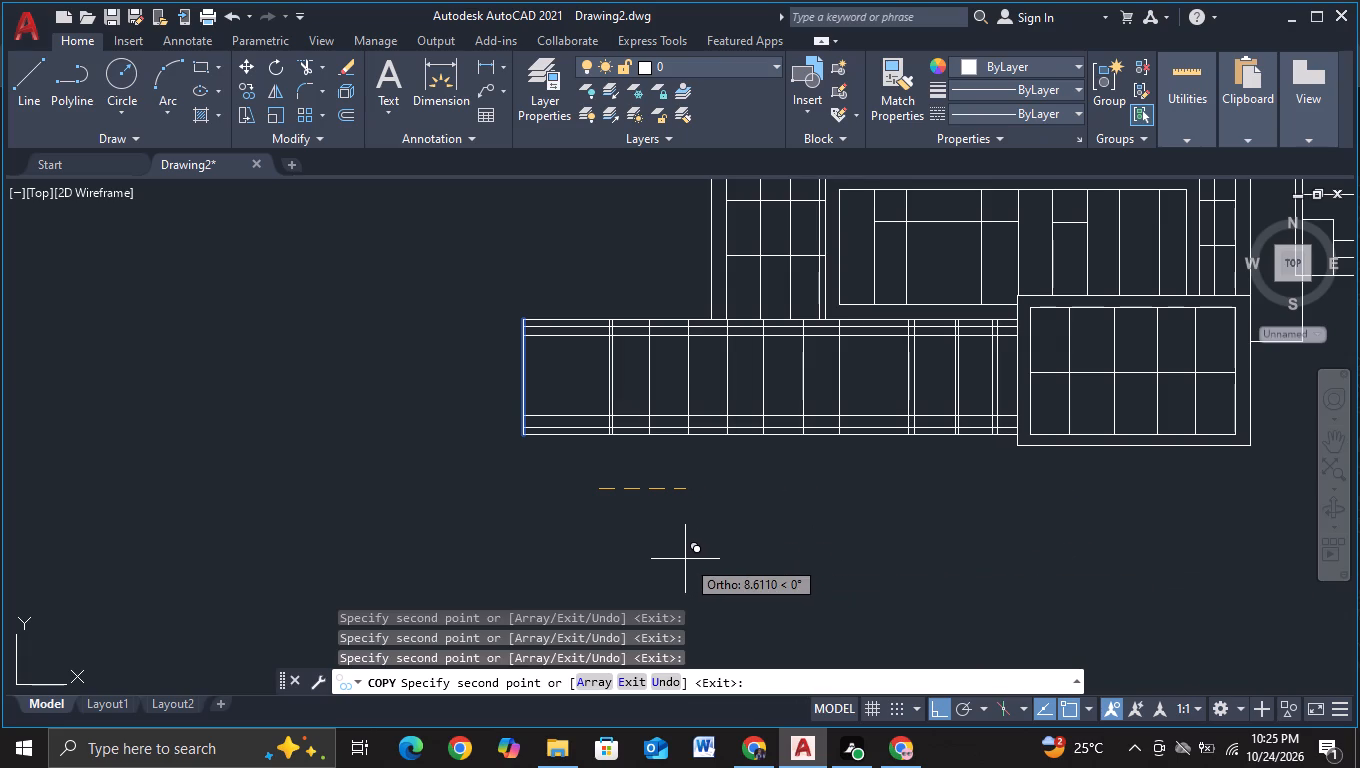
{"action": "left_click", "coordinate": [684, 559]}
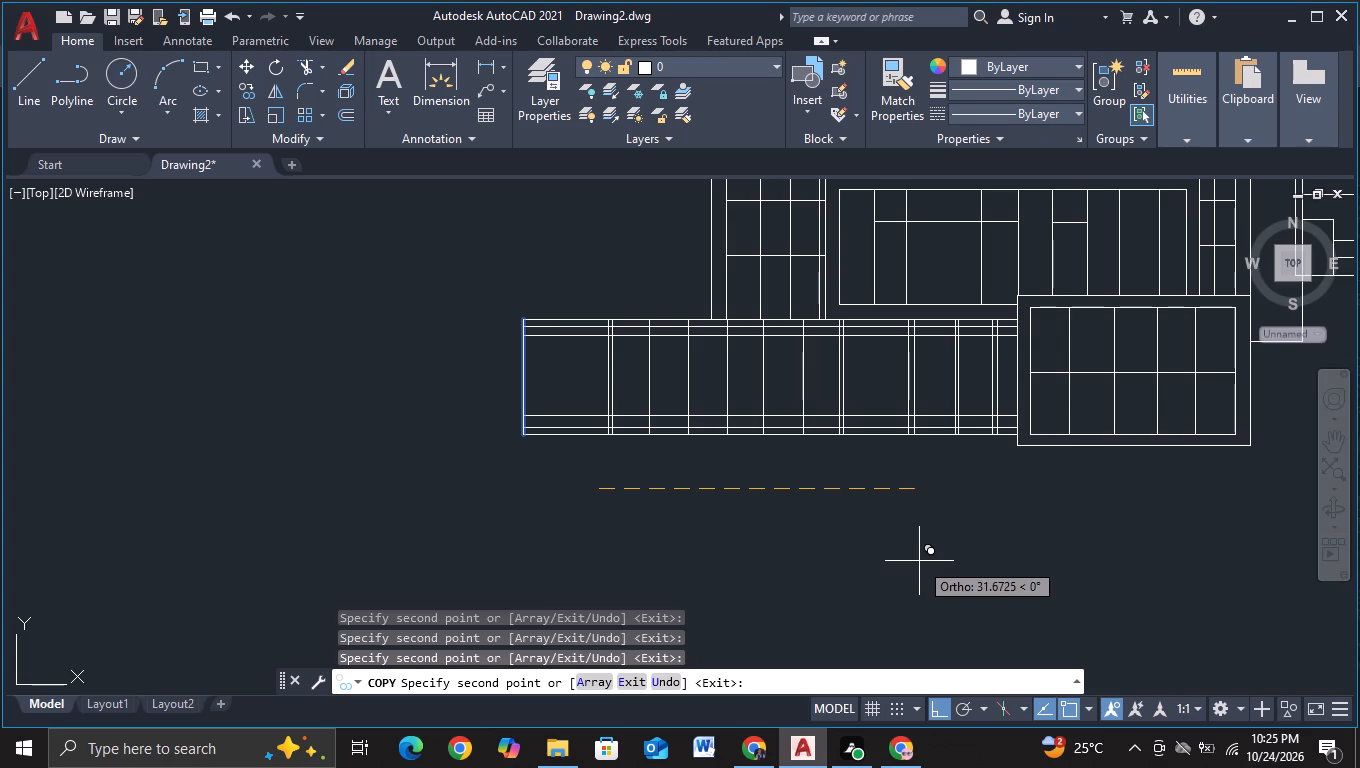
{"action": "left_click", "coordinate": [919, 561]}
{"action": "key", "text": "Escape"}
Trim all vertical dividers between the band's bottom edge and the lower inner bottom line.
{"action": "left_click", "coordinate": [303, 73]}
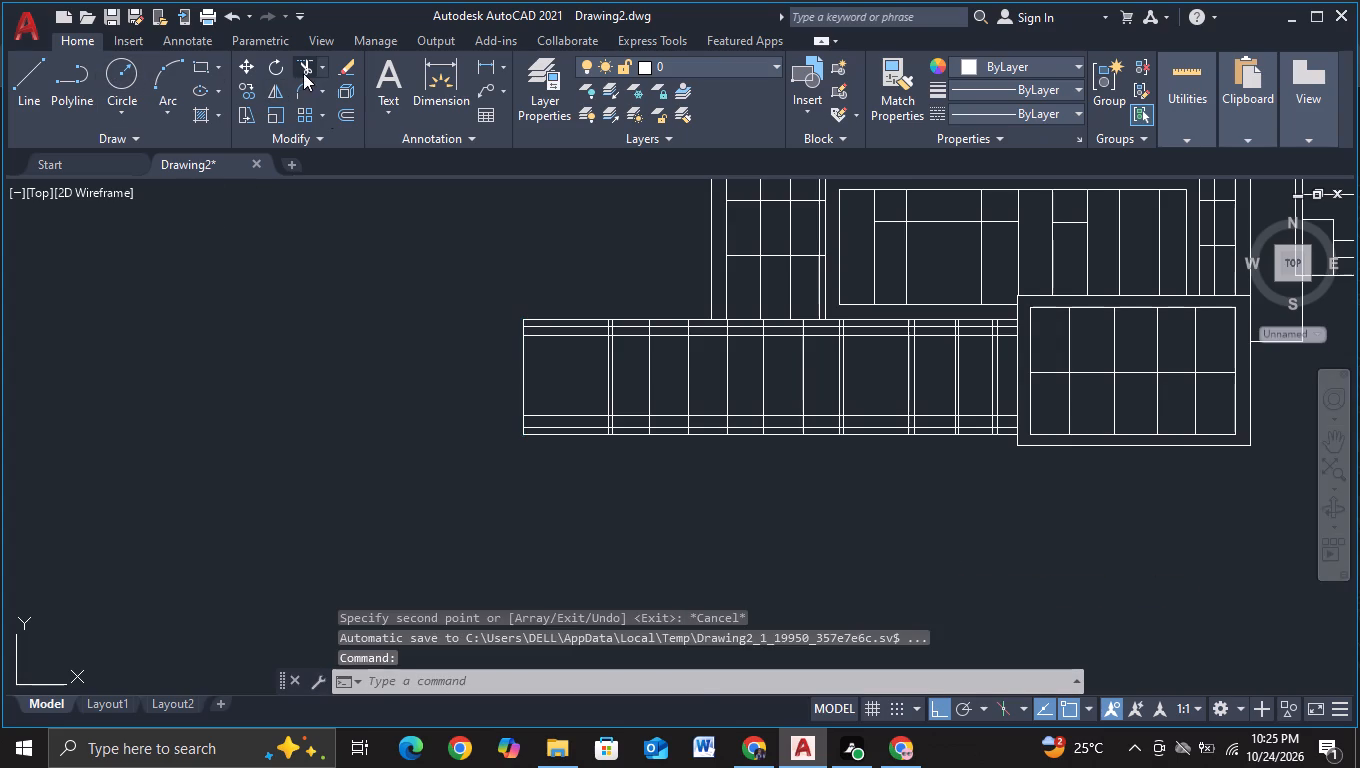
{"action": "scroll", "coordinate": [566, 405], "scroll_direction": "up", "scroll_amount": 1}
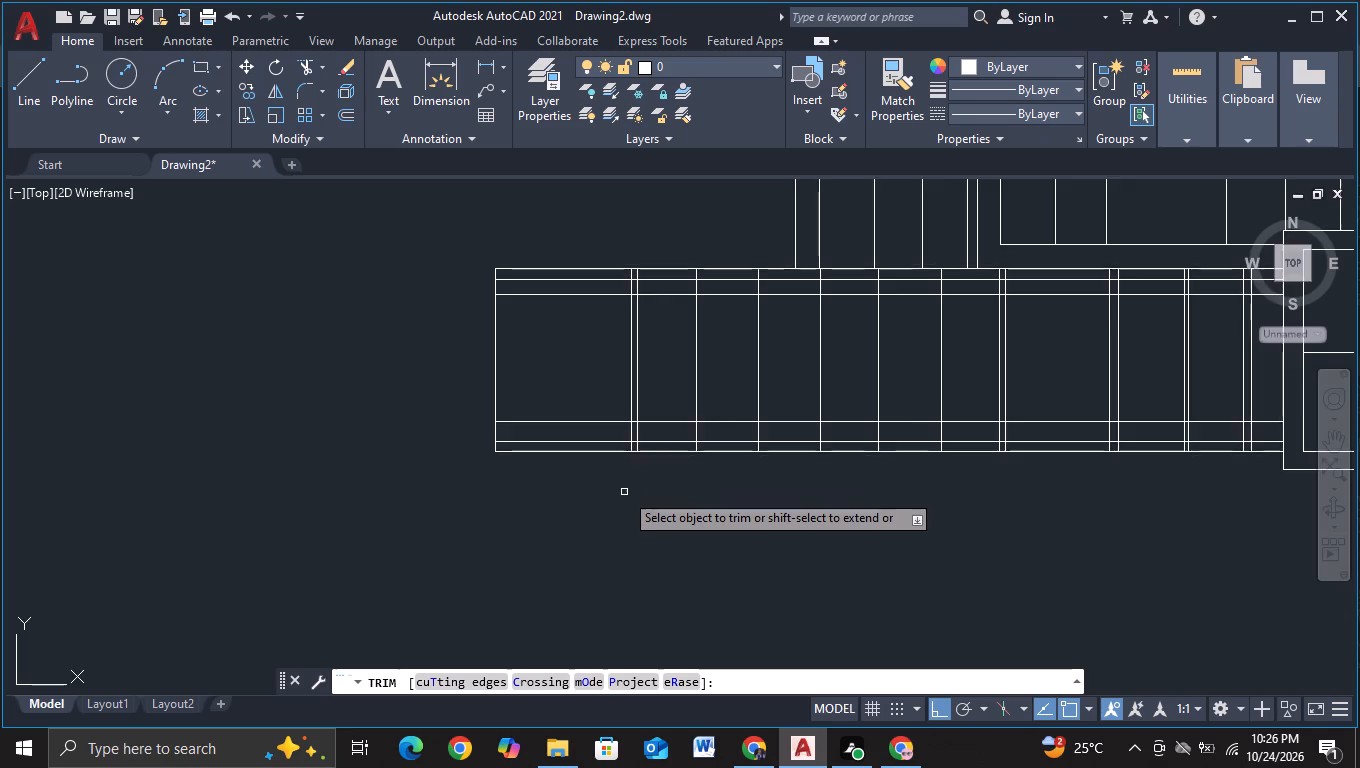
{"action": "scroll", "coordinate": [624, 492], "scroll_direction": "up", "scroll_amount": 1}
{"action": "middle_click_drag", "start_coordinate": [656, 460], "coordinate": [627, 491]}
{"action": "left_click", "coordinate": [581, 453]}
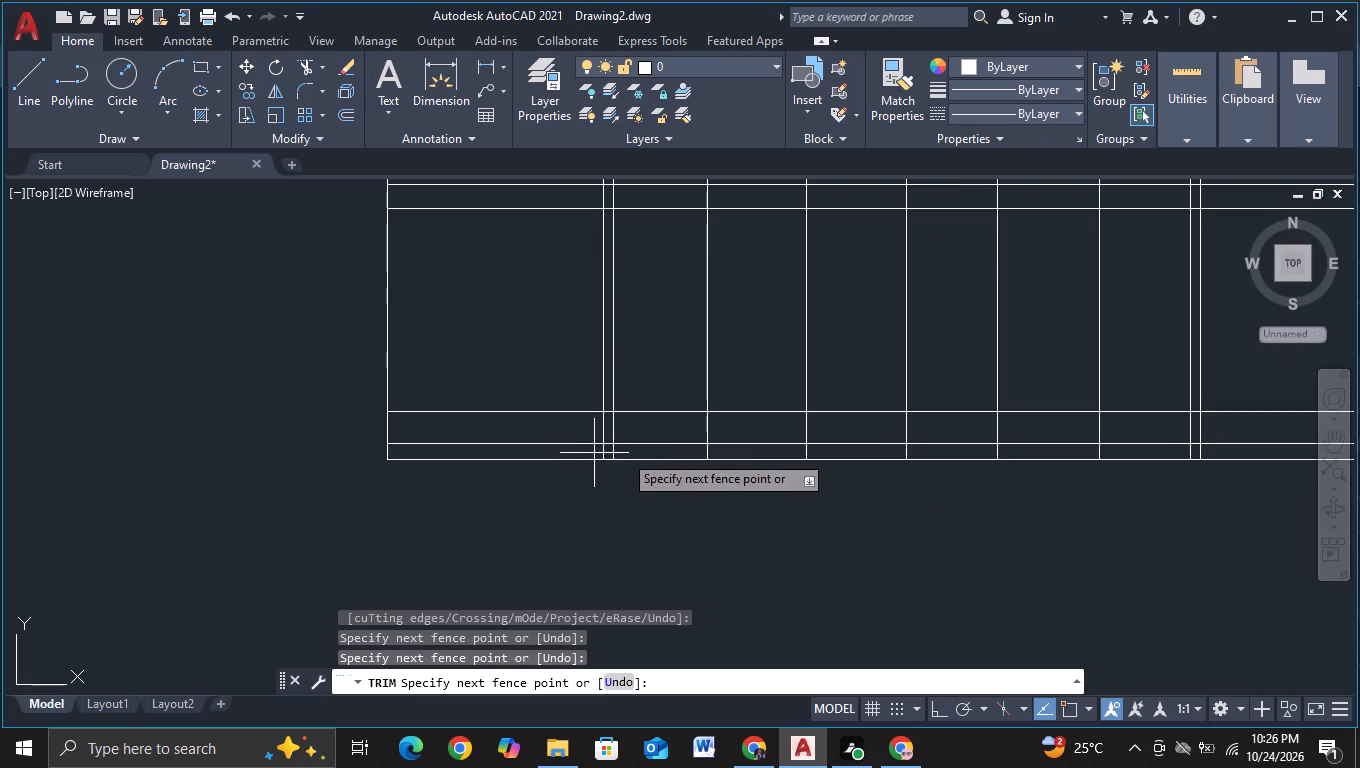
{"action": "middle_click_drag", "start_coordinate": [816, 461], "coordinate": [187, 519]}
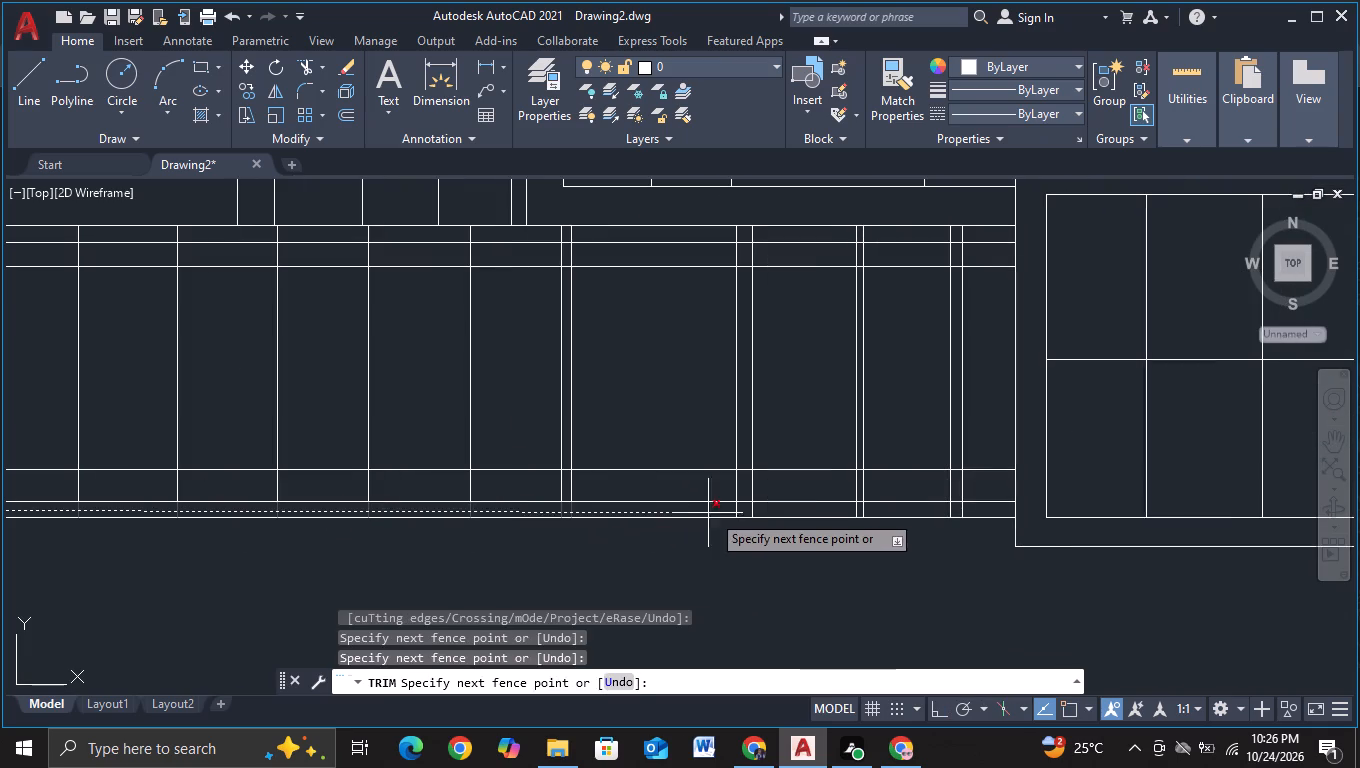
{"action": "left_click", "coordinate": [970, 511]}
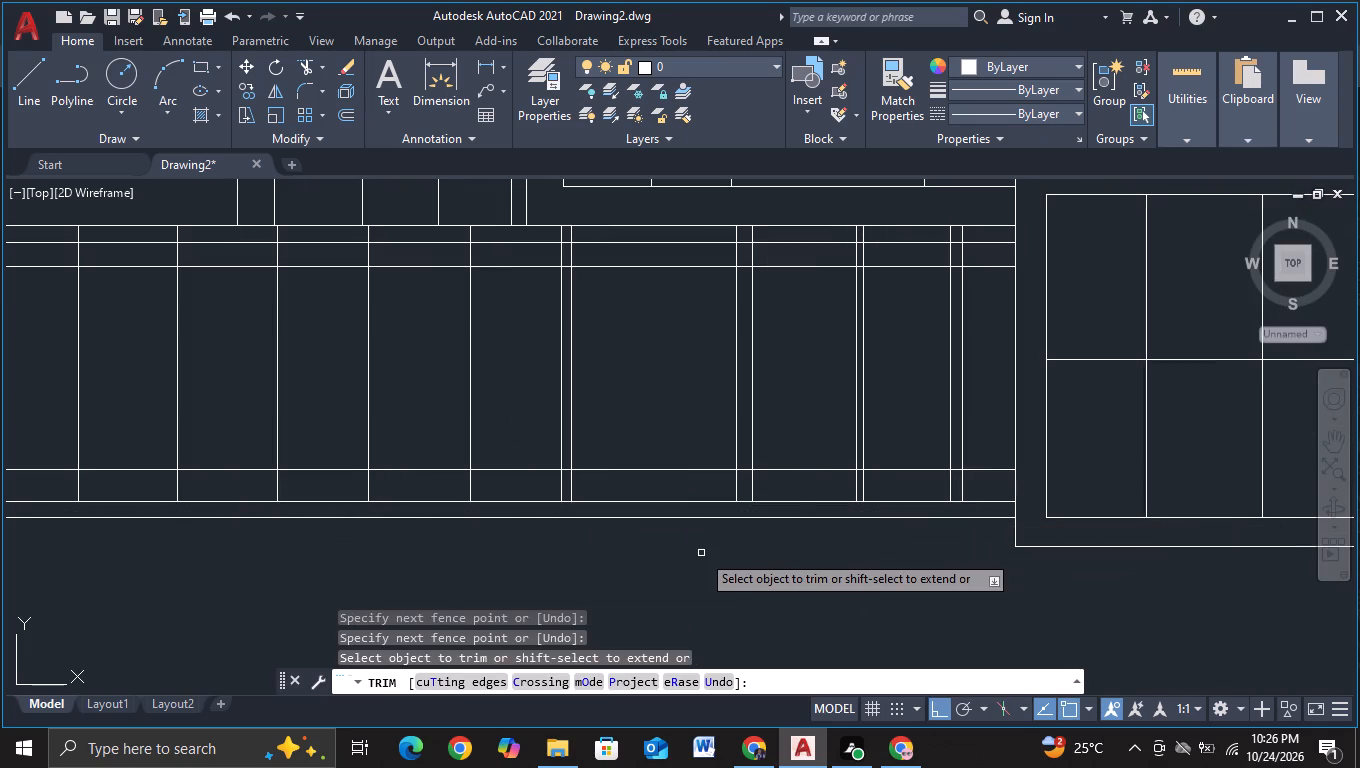
Trim all vertical dividers between the band's top edge and the upper inner top line.
{"action": "scroll", "coordinate": [701, 553], "scroll_direction": "down", "scroll_amount": 1}
{"action": "scroll", "coordinate": [176, 362], "scroll_direction": "up", "scroll_amount": 1}
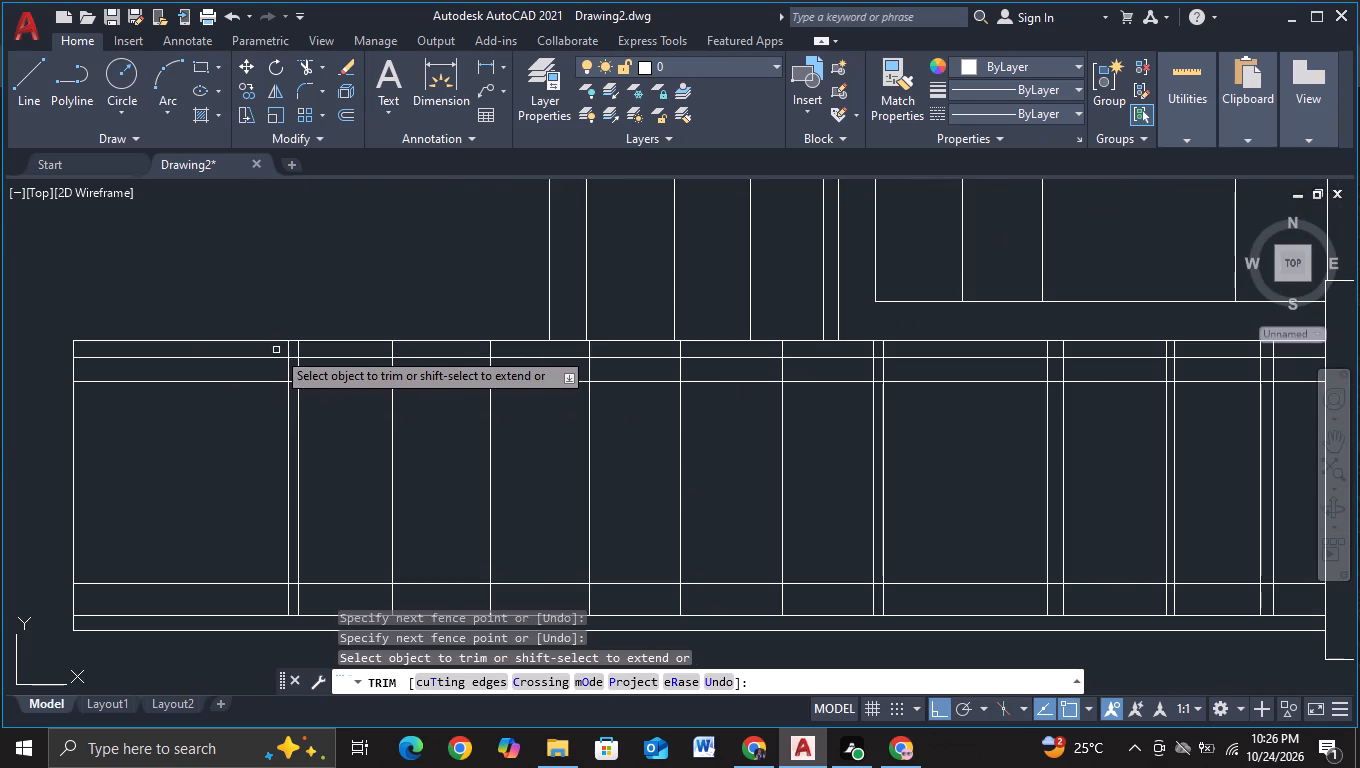
{"action": "left_click", "coordinate": [276, 350]}
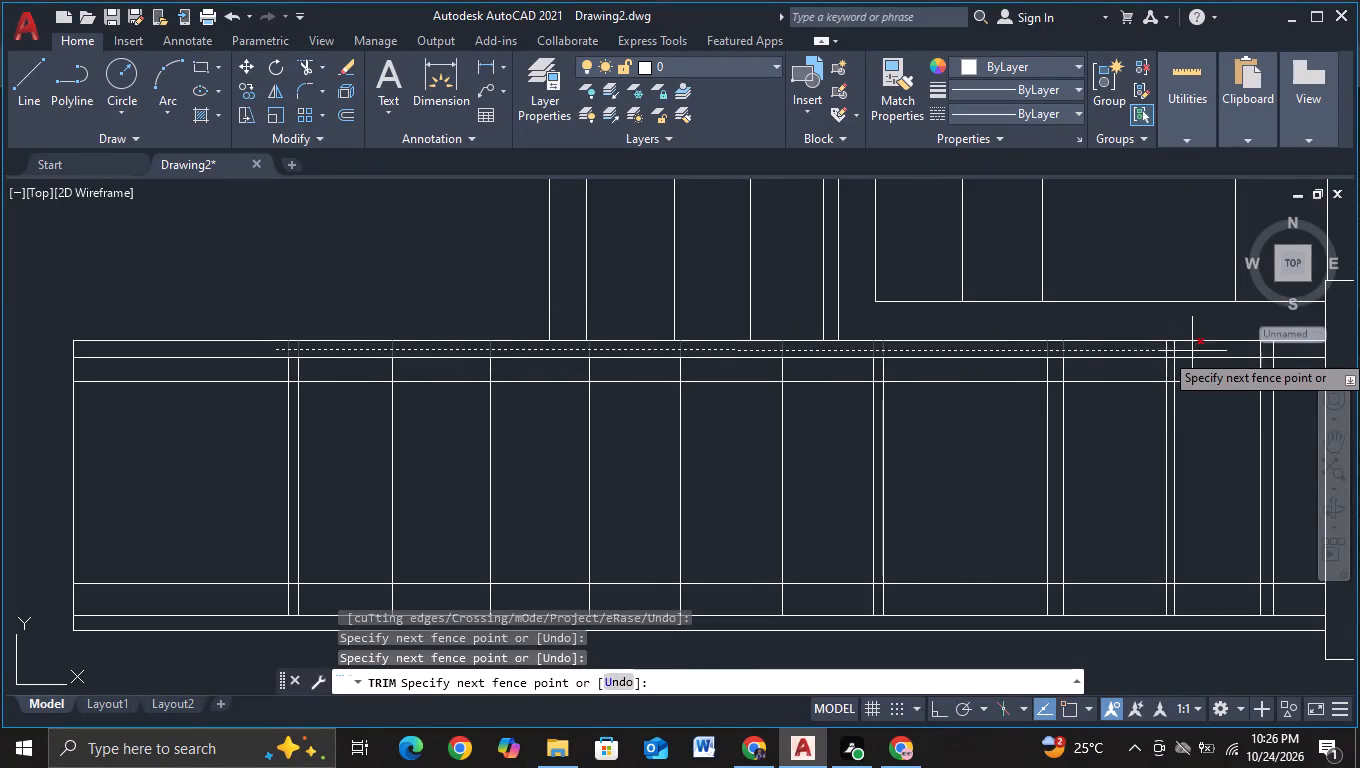
{"action": "middle_click_drag", "start_coordinate": [1289, 356], "coordinate": [1136, 393]}
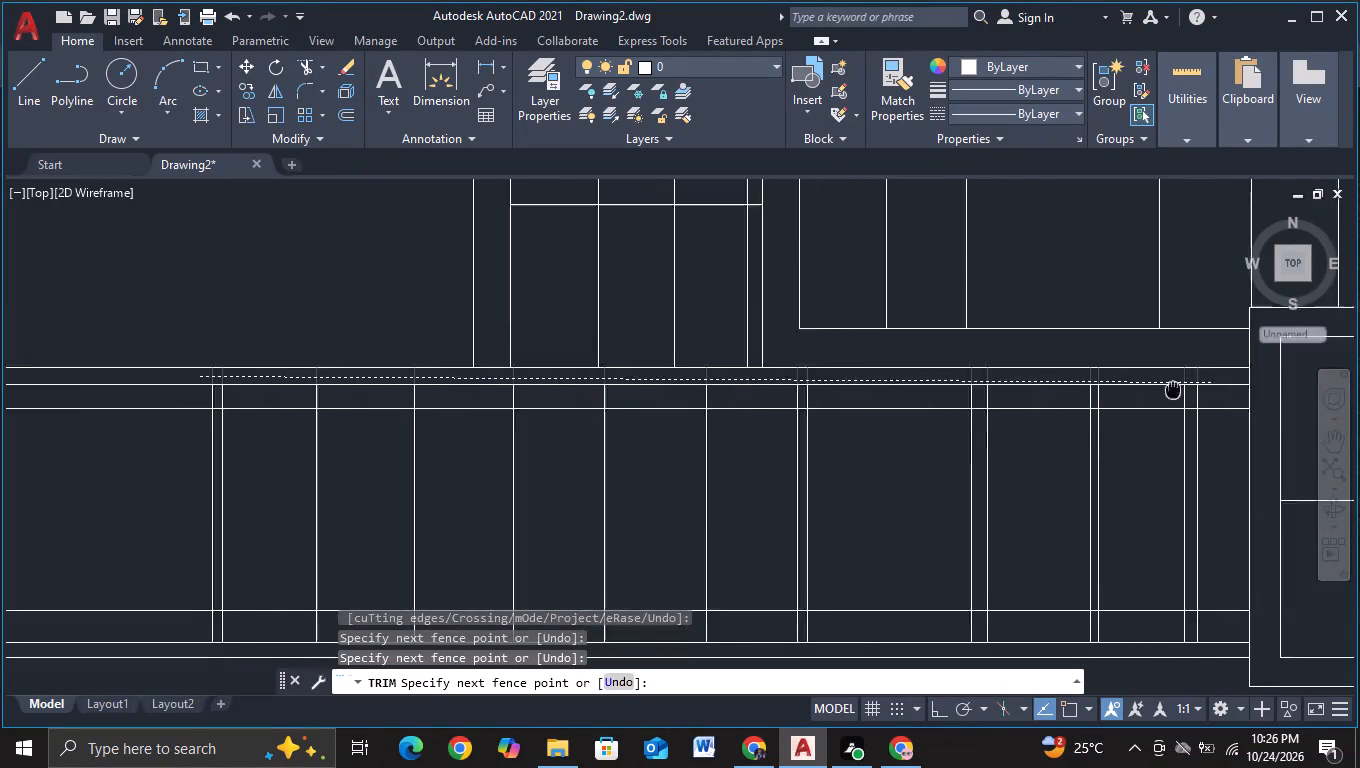
{"action": "middle_click_drag", "start_coordinate": [1136, 393], "coordinate": [1050, 397]}
{"action": "left_click", "coordinate": [1056, 390]}
Trim all vertical dividers between the two inner top lines of the base band.
{"action": "scroll", "coordinate": [601, 457], "scroll_direction": "down", "scroll_amount": 1}
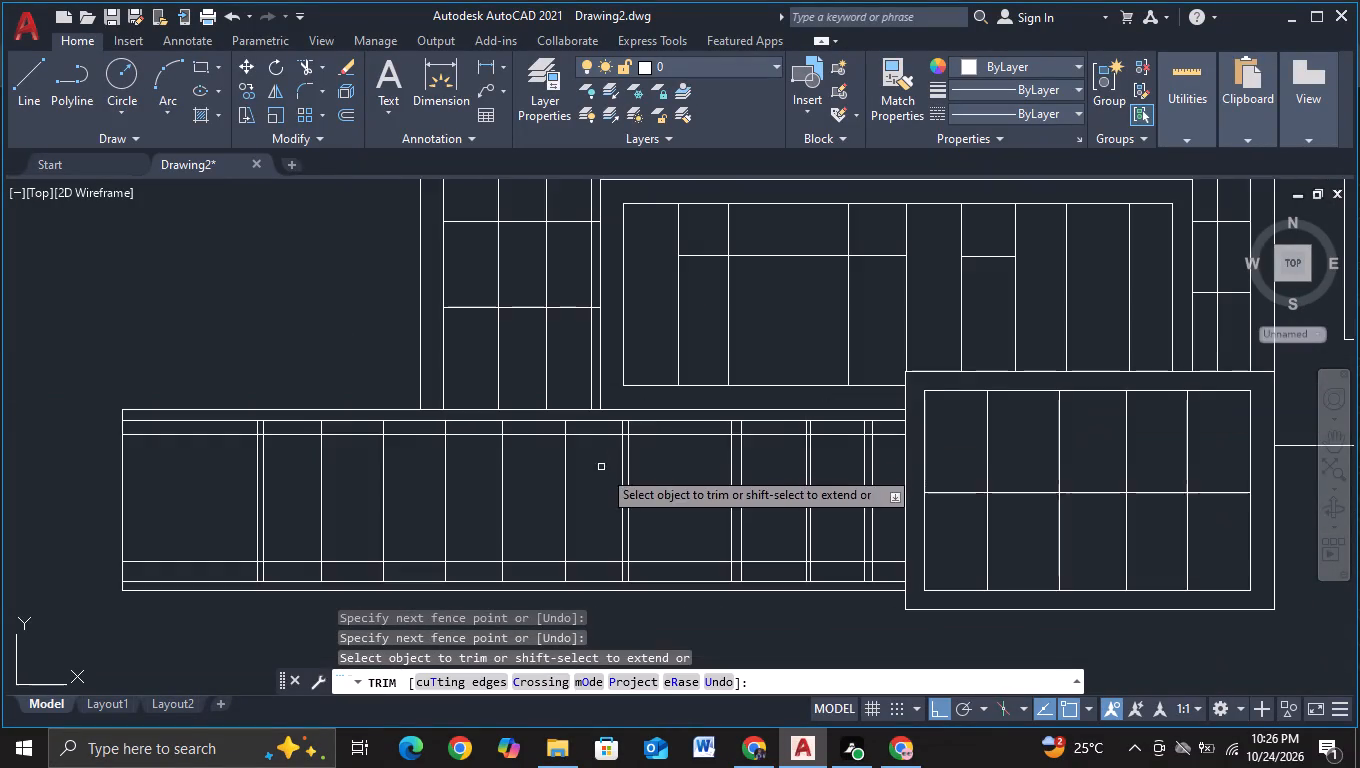
{"action": "middle_click_drag", "start_coordinate": [603, 478], "coordinate": [682, 420]}
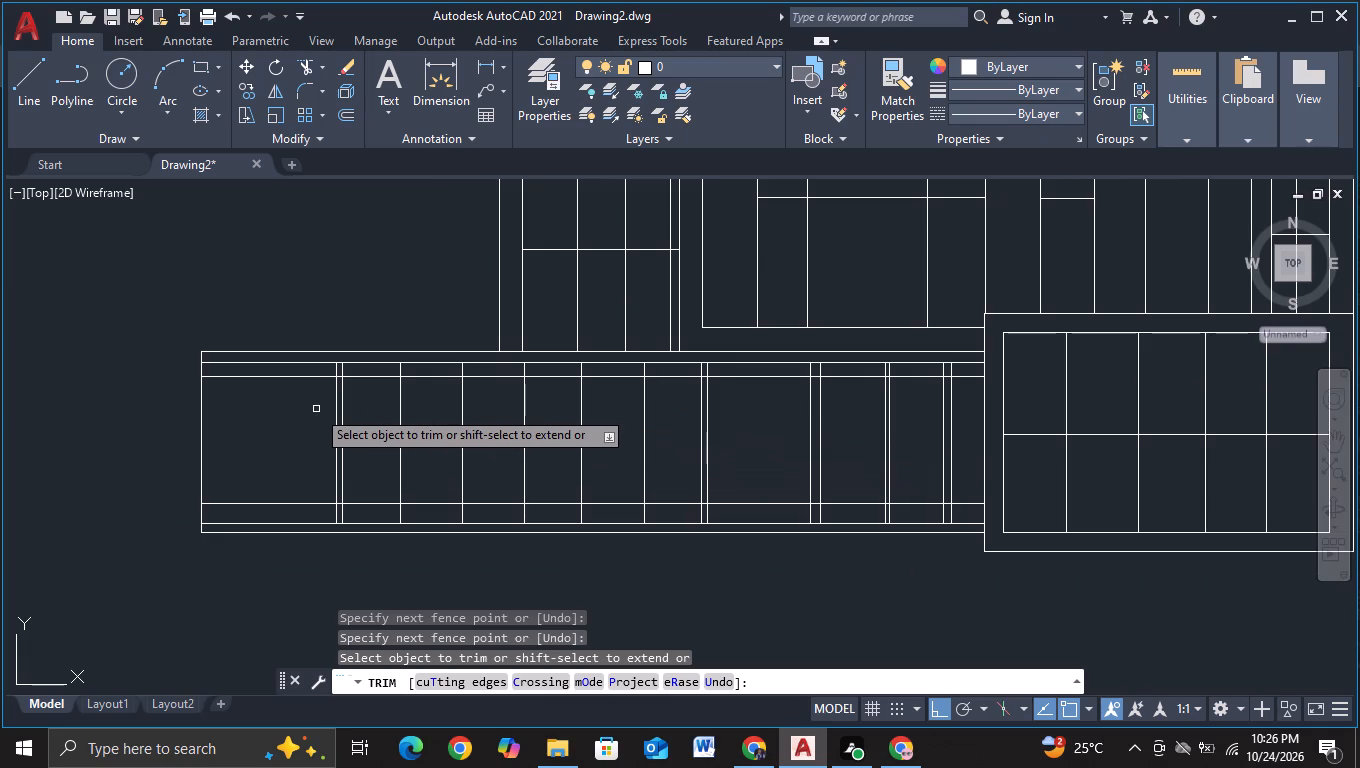
{"action": "scroll", "coordinate": [316, 409], "scroll_direction": "up", "scroll_amount": 1}
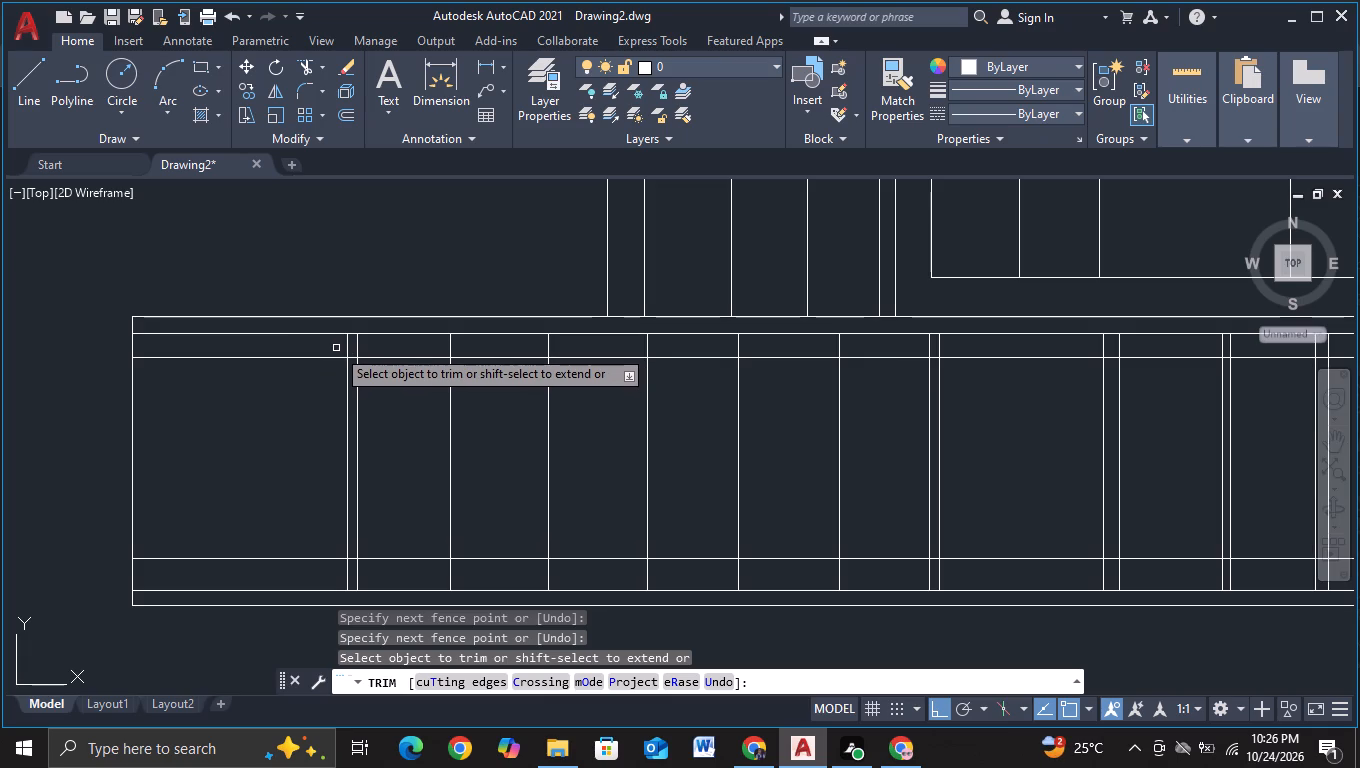
{"action": "middle_click_drag", "start_coordinate": [1071, 428], "coordinate": [775, 477]}
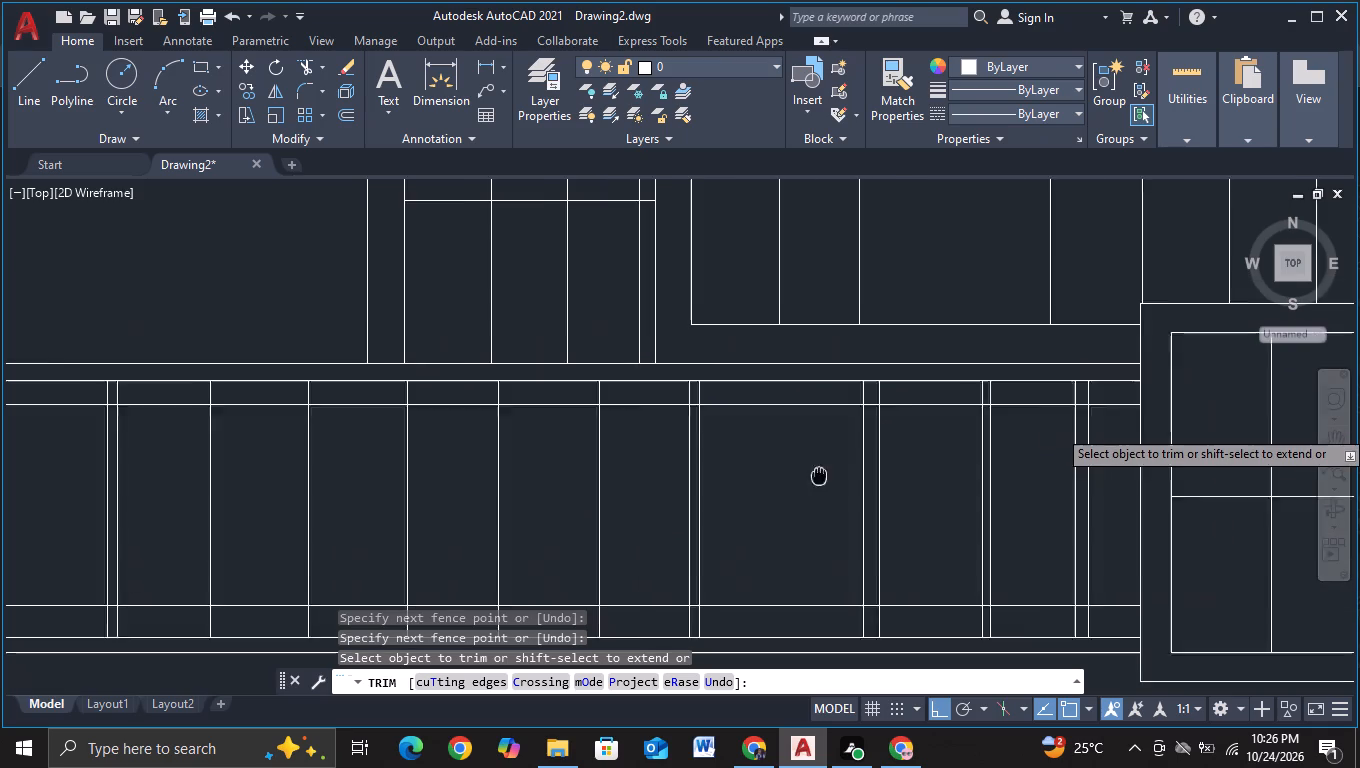
{"action": "middle_click_drag", "start_coordinate": [775, 477], "coordinate": [769, 477]}
{"action": "left_click", "coordinate": [1051, 396]}
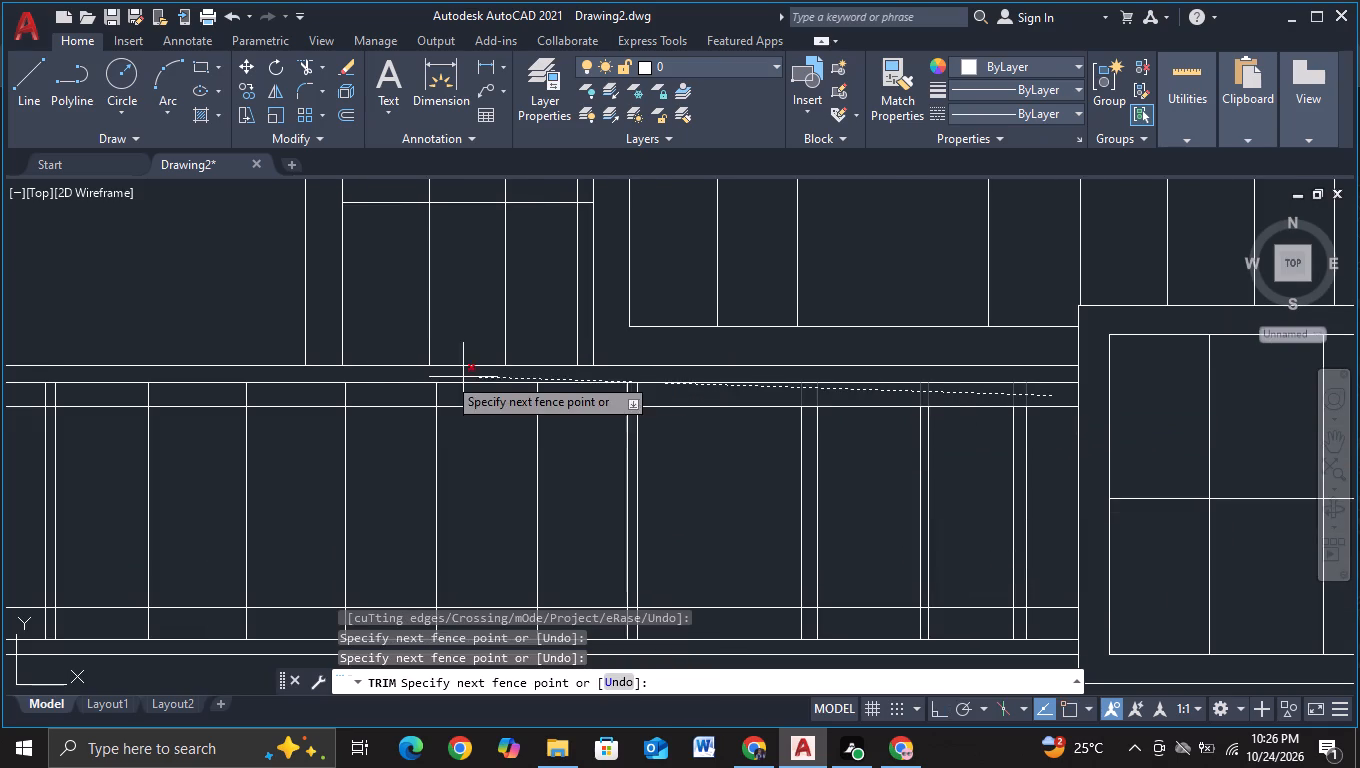
{"action": "middle_click_drag", "start_coordinate": [418, 394], "coordinate": [775, 402]}
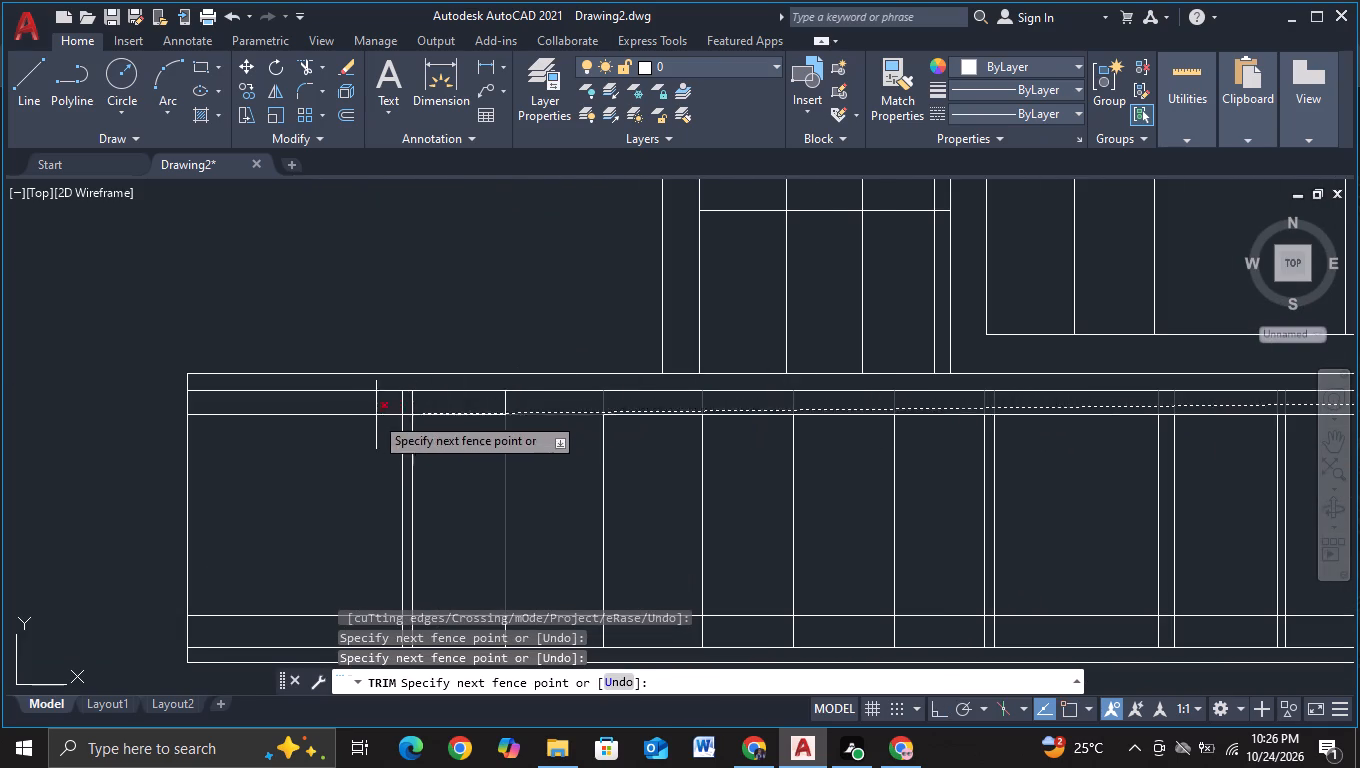
{"action": "left_click", "coordinate": [359, 403]}
{"action": "left_click", "coordinate": [359, 403]}
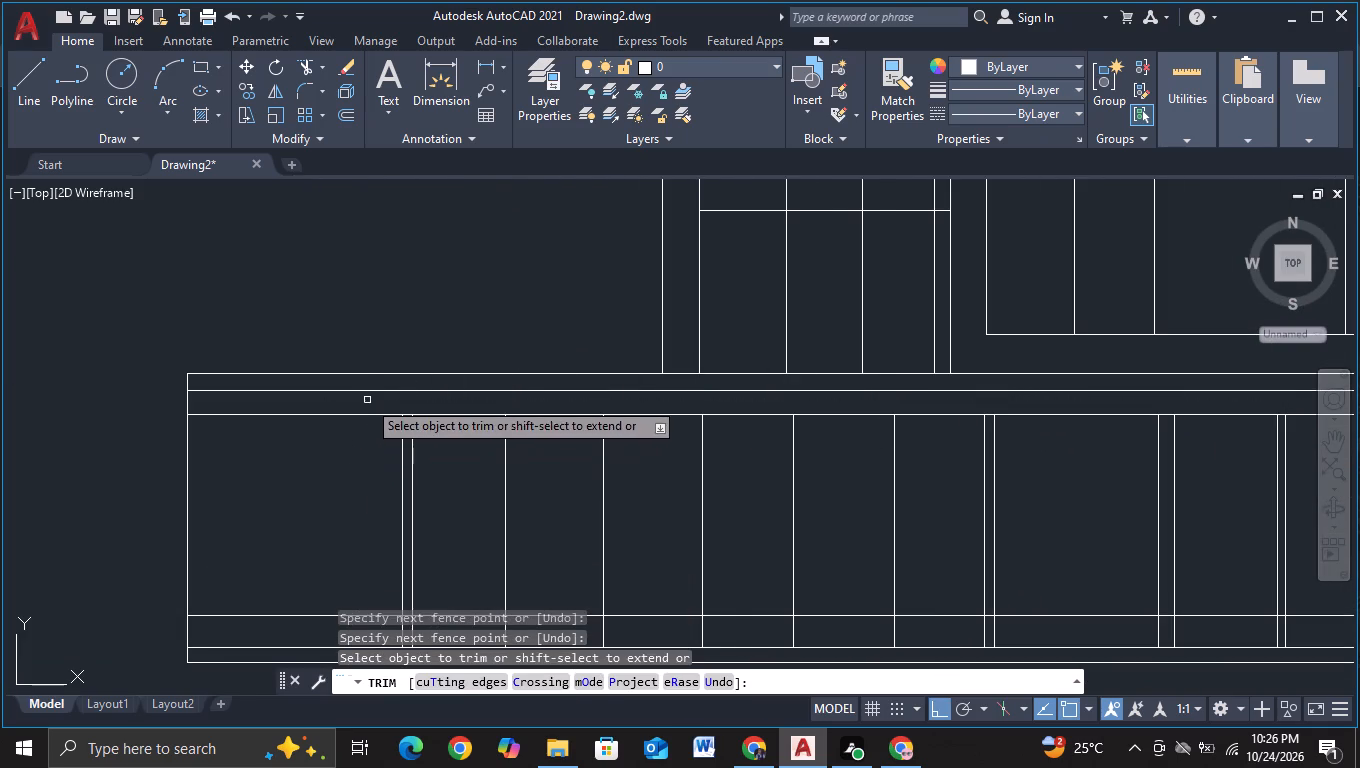
Trim the lower inner top line and the upper inner bottom line between the band's left end and the first divider.
{"action": "left_click", "coordinate": [367, 400]}
{"action": "left_click", "coordinate": [366, 435]}
{"action": "middle_click_drag", "start_coordinate": [365, 497], "coordinate": [369, 403]}
{"action": "middle_click_drag", "start_coordinate": [373, 482], "coordinate": [375, 434]}
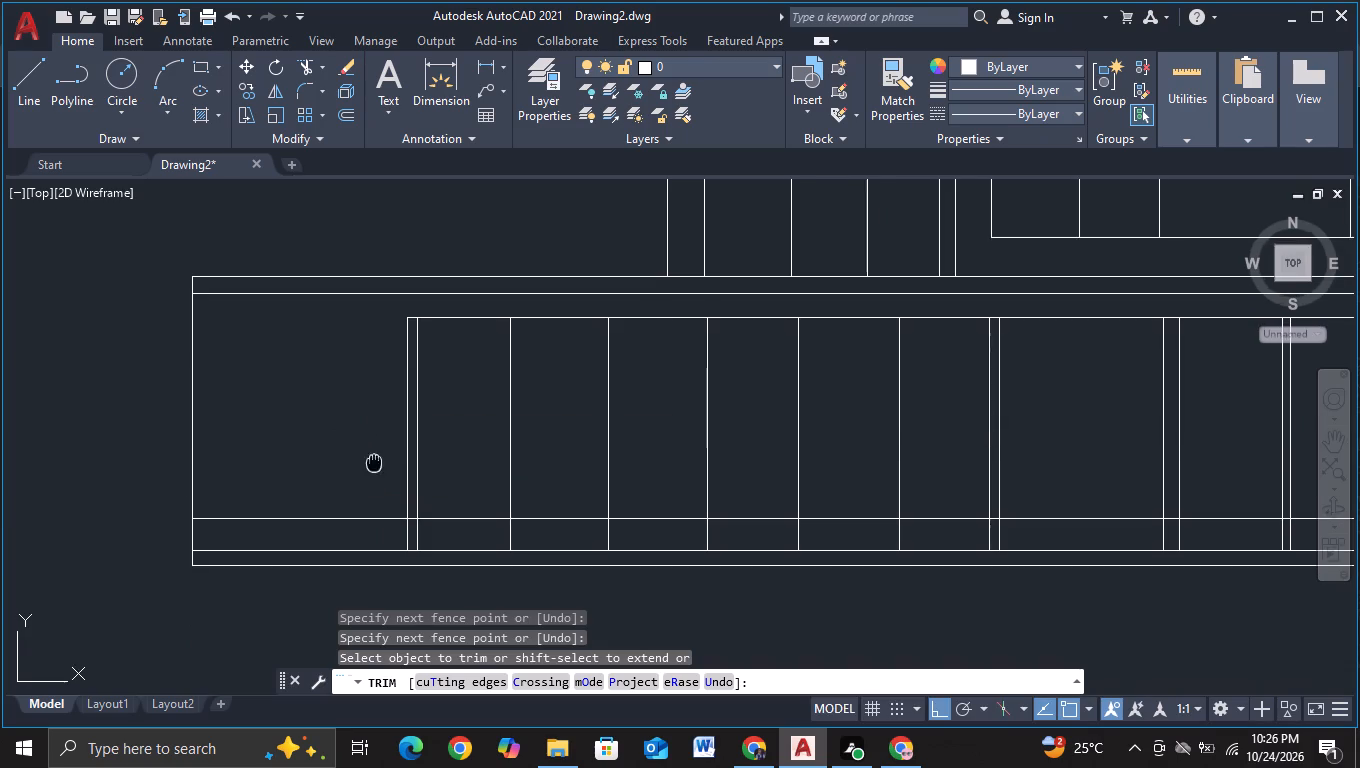
{"action": "middle_click_drag", "start_coordinate": [375, 434], "coordinate": [370, 405]}
{"action": "left_click", "coordinate": [369, 425]}
{"action": "double_click", "coordinate": [368, 458]}
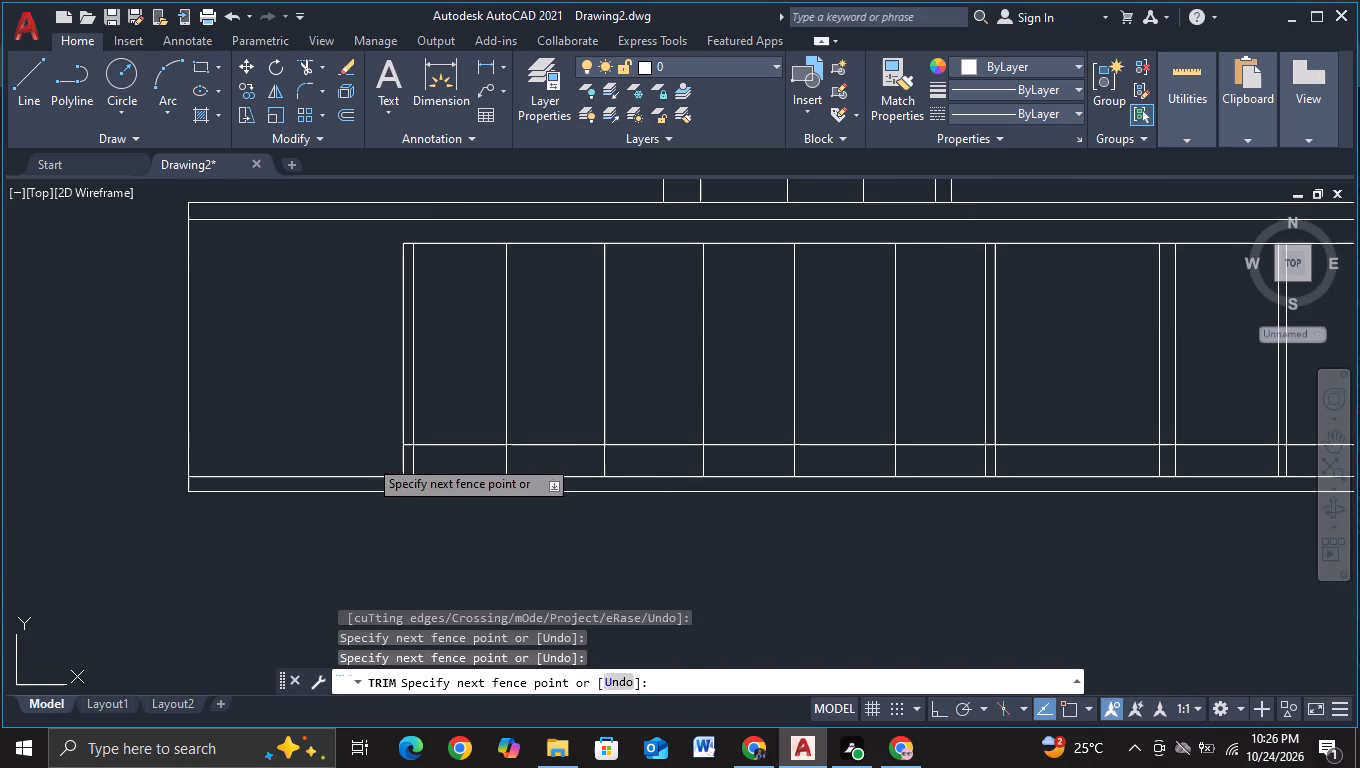
Trim all vertical dividers between the two inner bottom lines of the base band.
{"action": "left_click", "coordinate": [385, 457]}
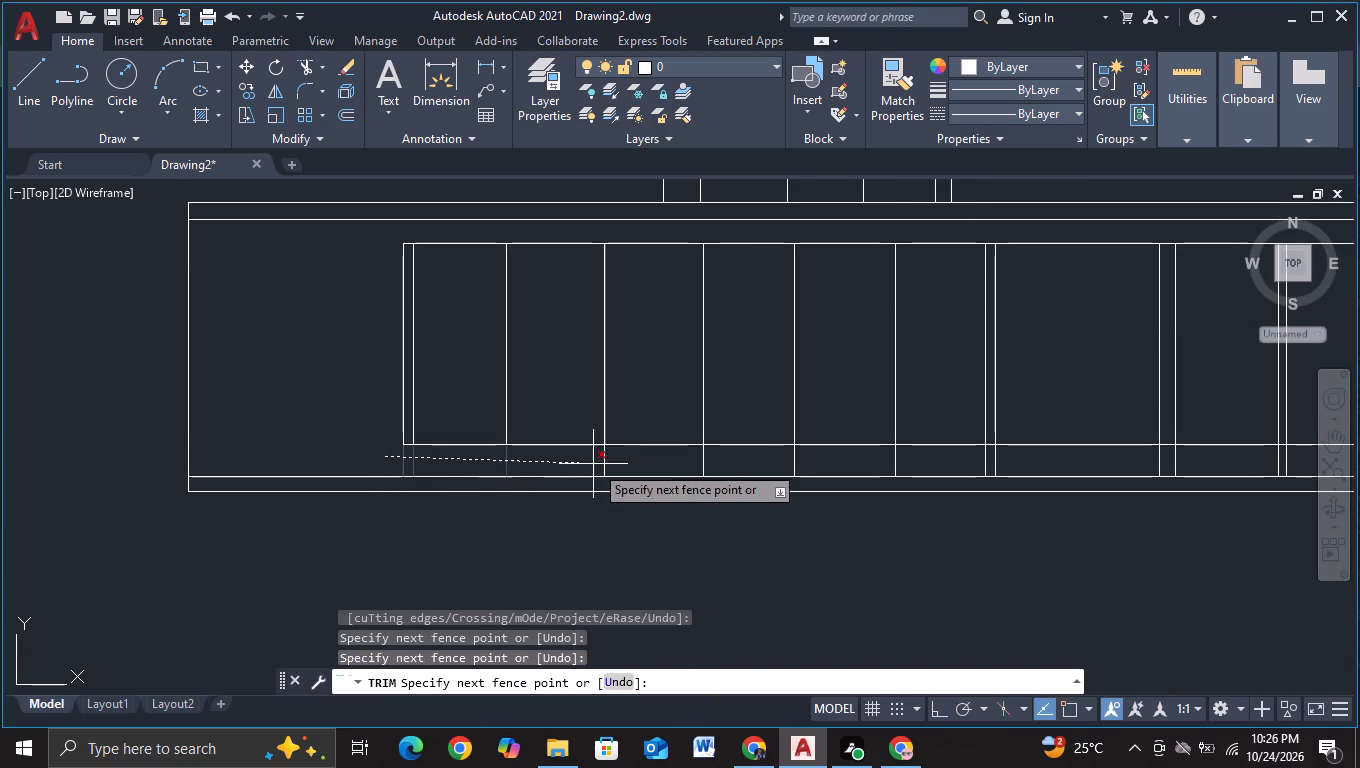
{"action": "middle_click_drag", "start_coordinate": [603, 462], "coordinate": [156, 451]}
{"action": "middle_click_drag", "start_coordinate": [627, 451], "coordinate": [359, 476]}
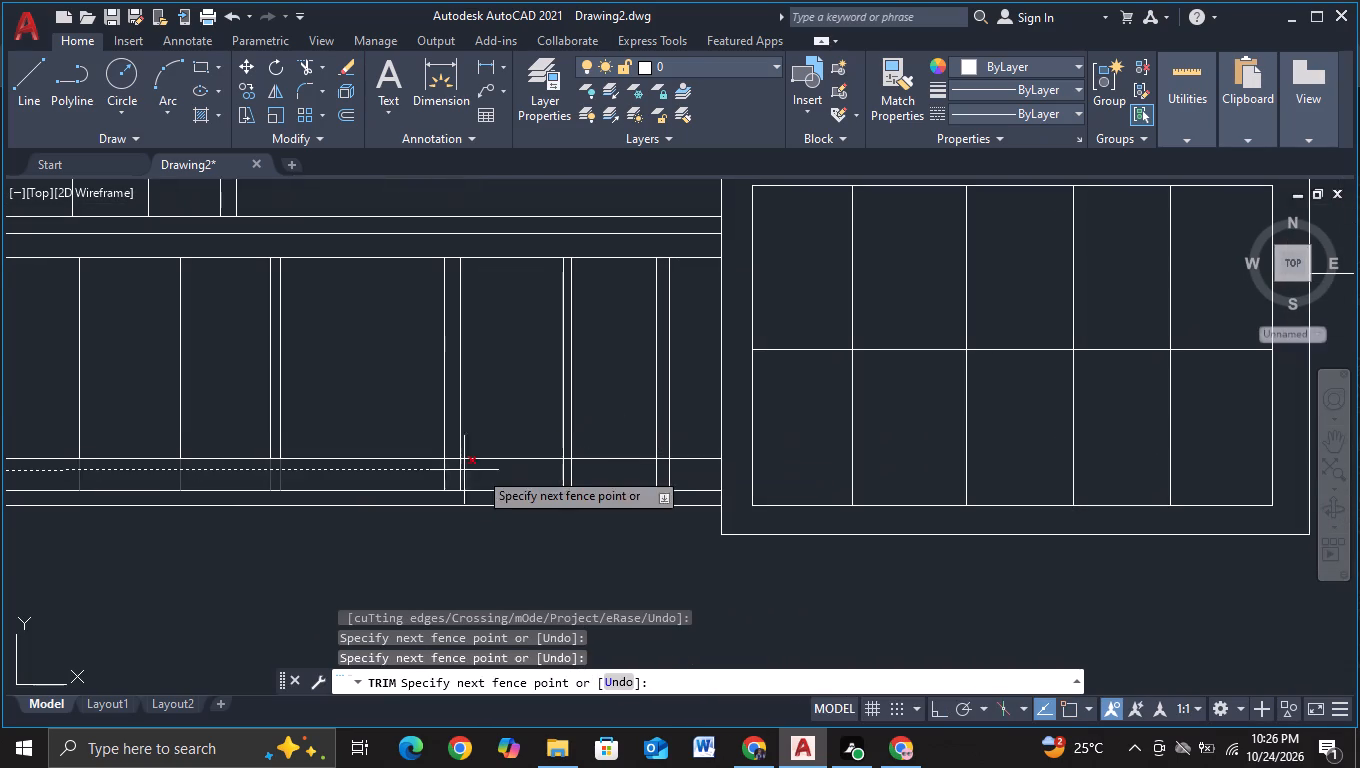
{"action": "left_click", "coordinate": [686, 469]}
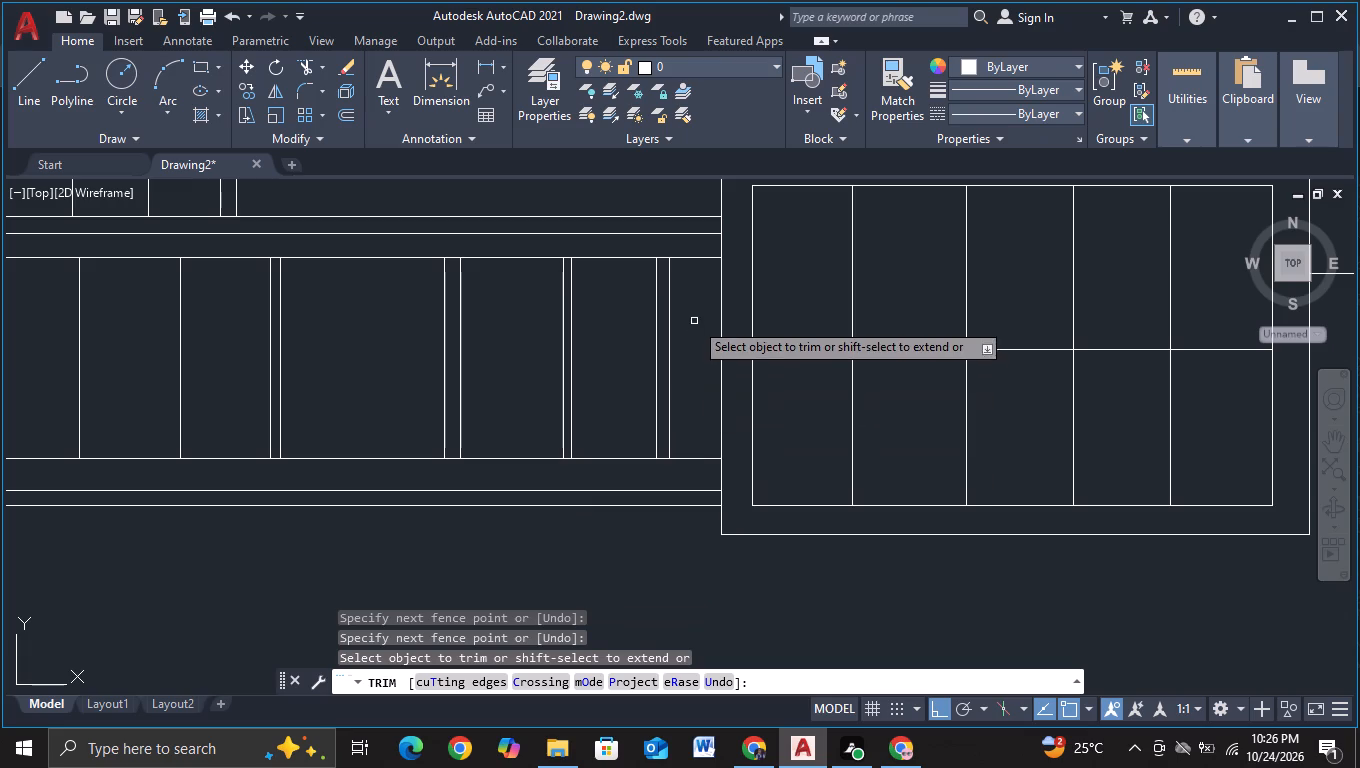
Trim the lower inner top line and upper inner bottom line beyond the last divider and in the gap between the two window groups.
{"action": "left_click", "coordinate": [699, 248]}
{"action": "left_click", "coordinate": [694, 456]}
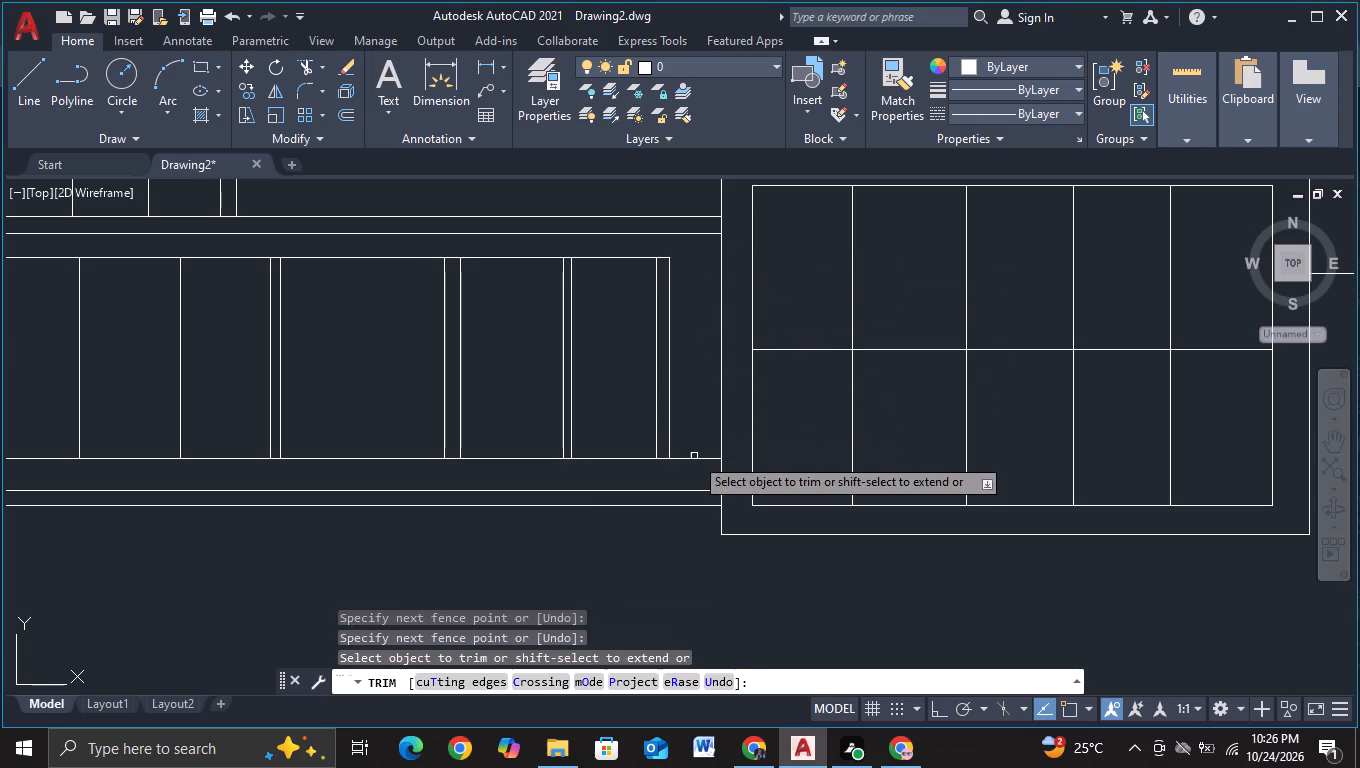
{"action": "left_click_drag", "start_coordinate": [691, 477], "coordinate": [688, 467]}
{"action": "left_click", "coordinate": [684, 431]}
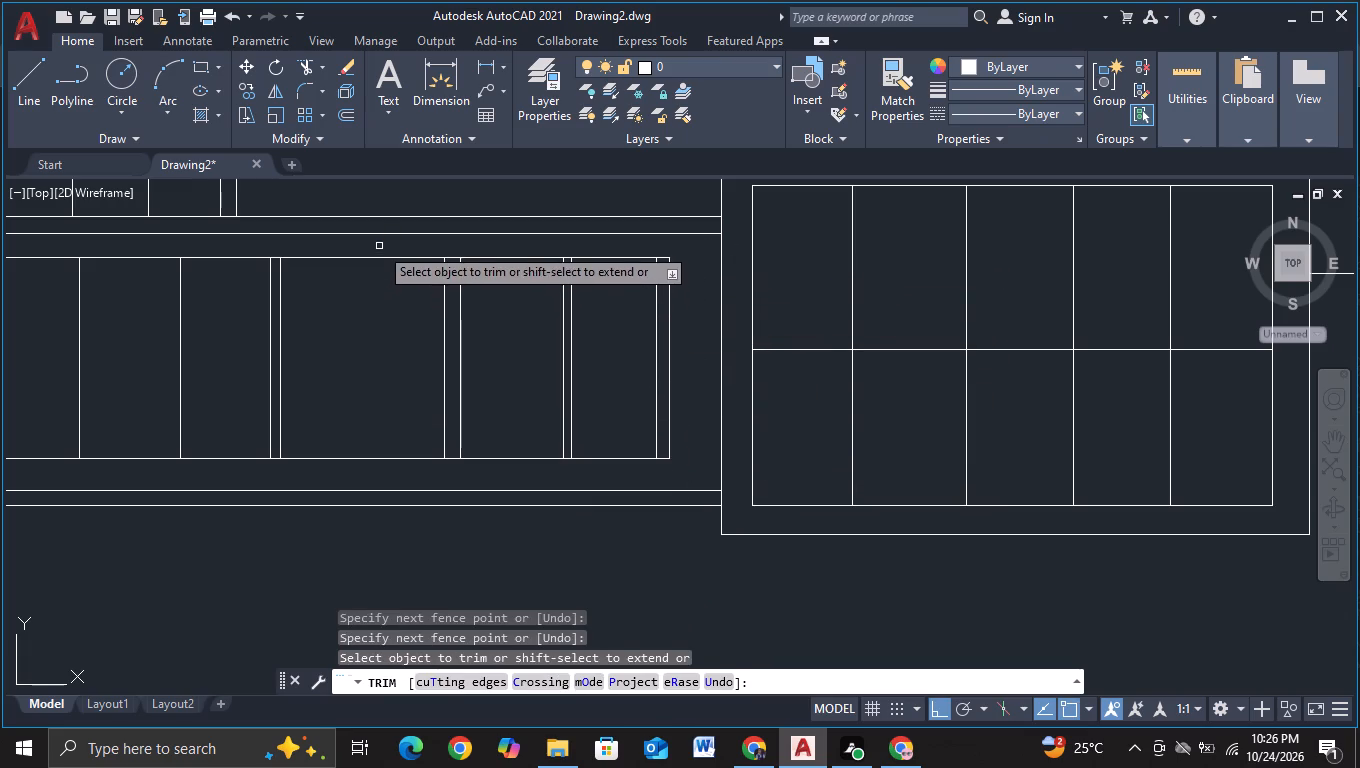
{"action": "left_click", "coordinate": [379, 246]}
{"action": "left_click", "coordinate": [378, 469]}
{"action": "scroll", "coordinate": [376, 426], "scroll_direction": "down", "scroll_amount": 2}
{"action": "middle_click_drag", "start_coordinate": [376, 426], "coordinate": [470, 393]}
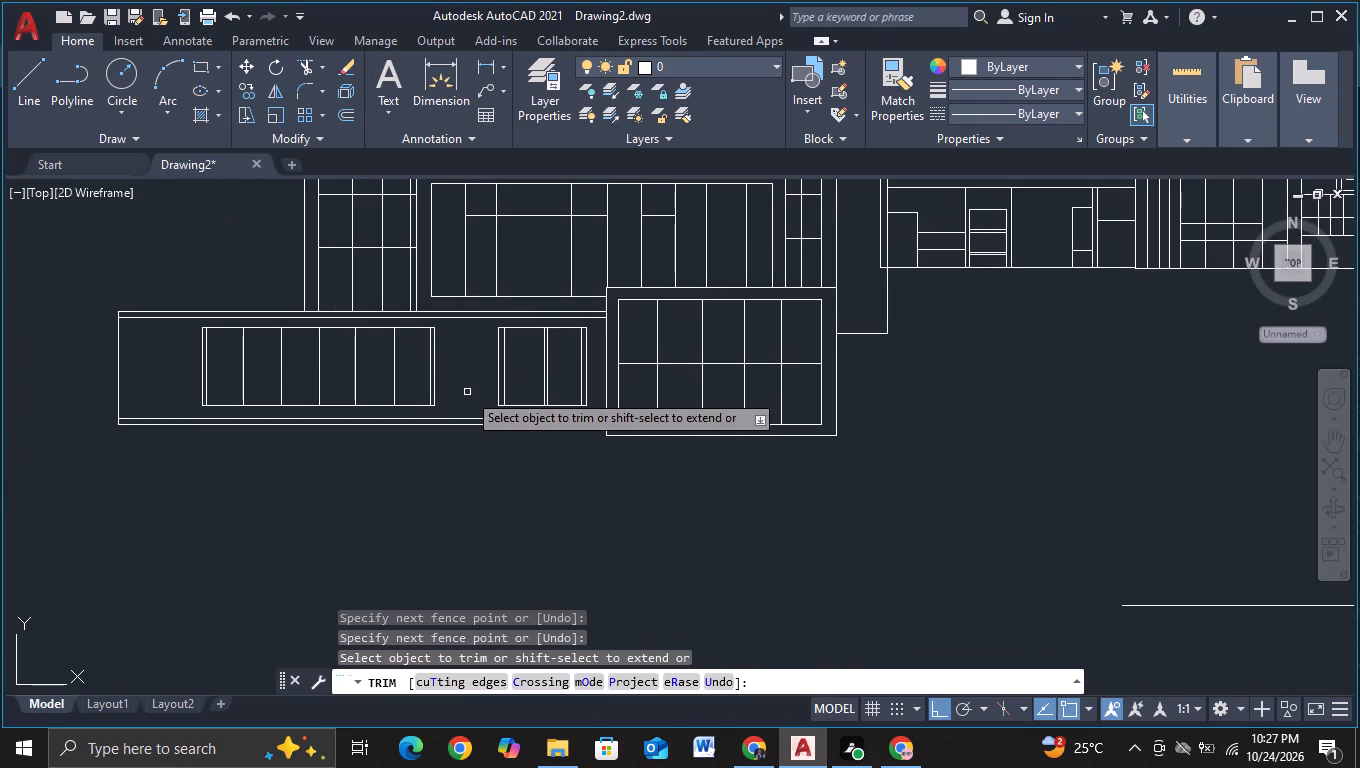
{"action": "key", "text": "Escape"}
Draw a line about 2.7 up from the left wing's top-left corner, continuing about 32.6 horizontally across the tower.
{"action": "middle_click_drag", "start_coordinate": [461, 494], "coordinate": [504, 444]}
{"action": "scroll", "coordinate": [506, 444], "scroll_direction": "down", "scroll_amount": 1}
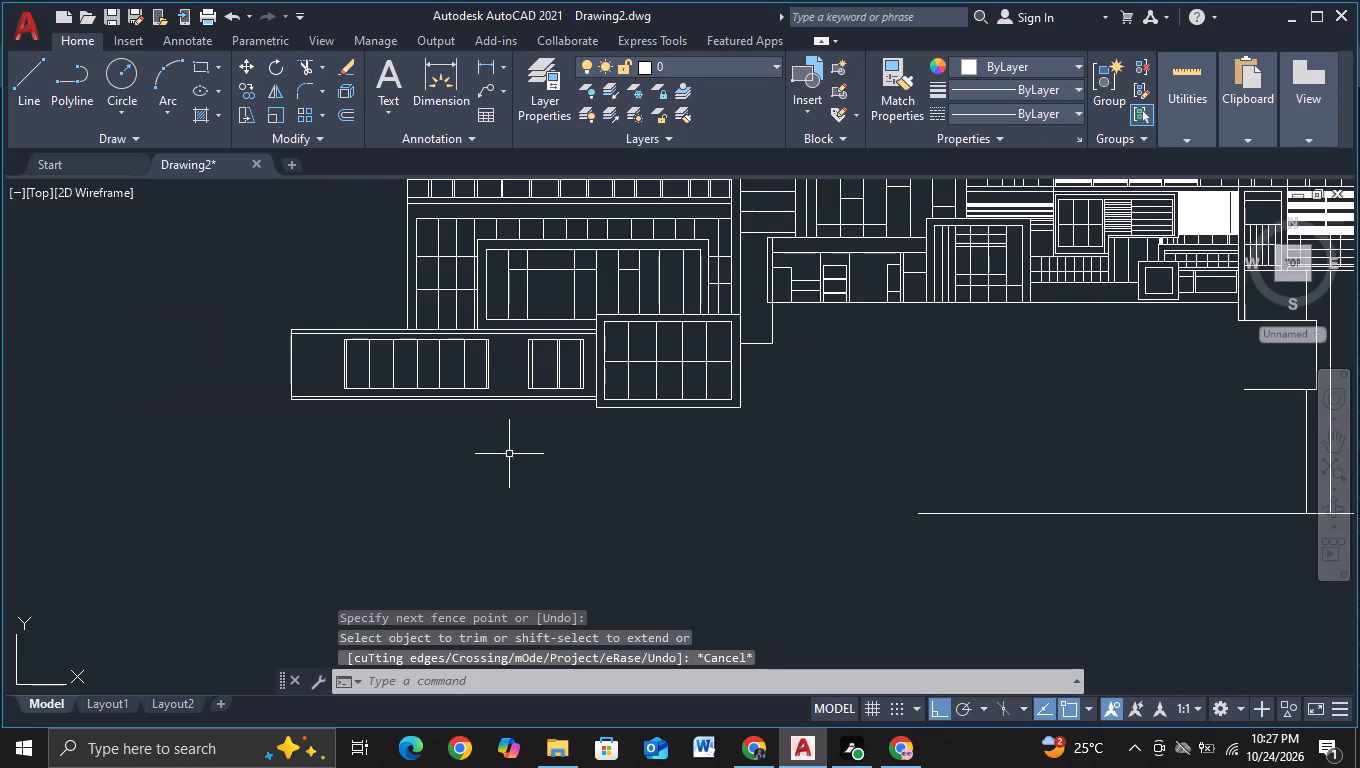
{"action": "middle_click_drag", "start_coordinate": [521, 479], "coordinate": [495, 504]}
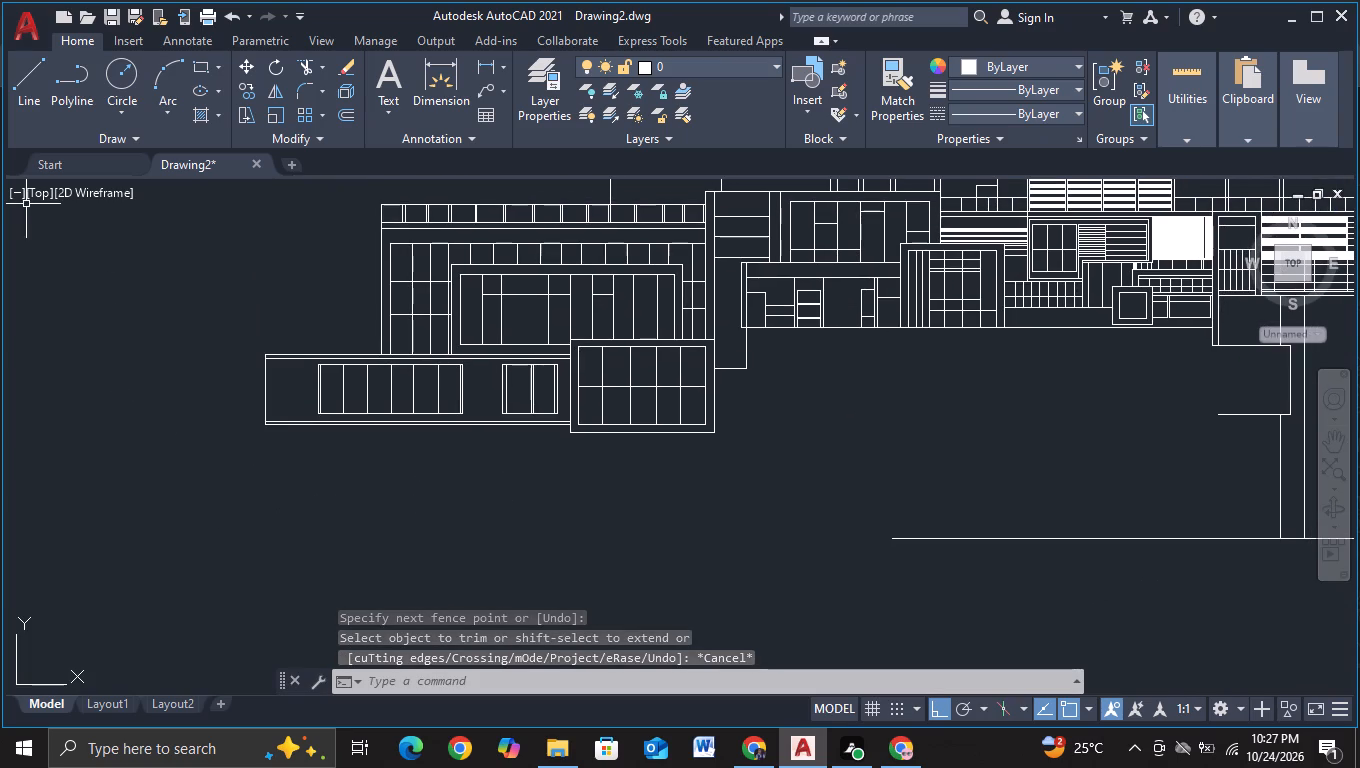
{"action": "left_click", "coordinate": [40, 94]}
{"action": "scroll", "coordinate": [213, 311], "scroll_direction": "up", "scroll_amount": 2}
{"action": "scroll", "coordinate": [325, 365], "scroll_direction": "up", "scroll_amount": 1}
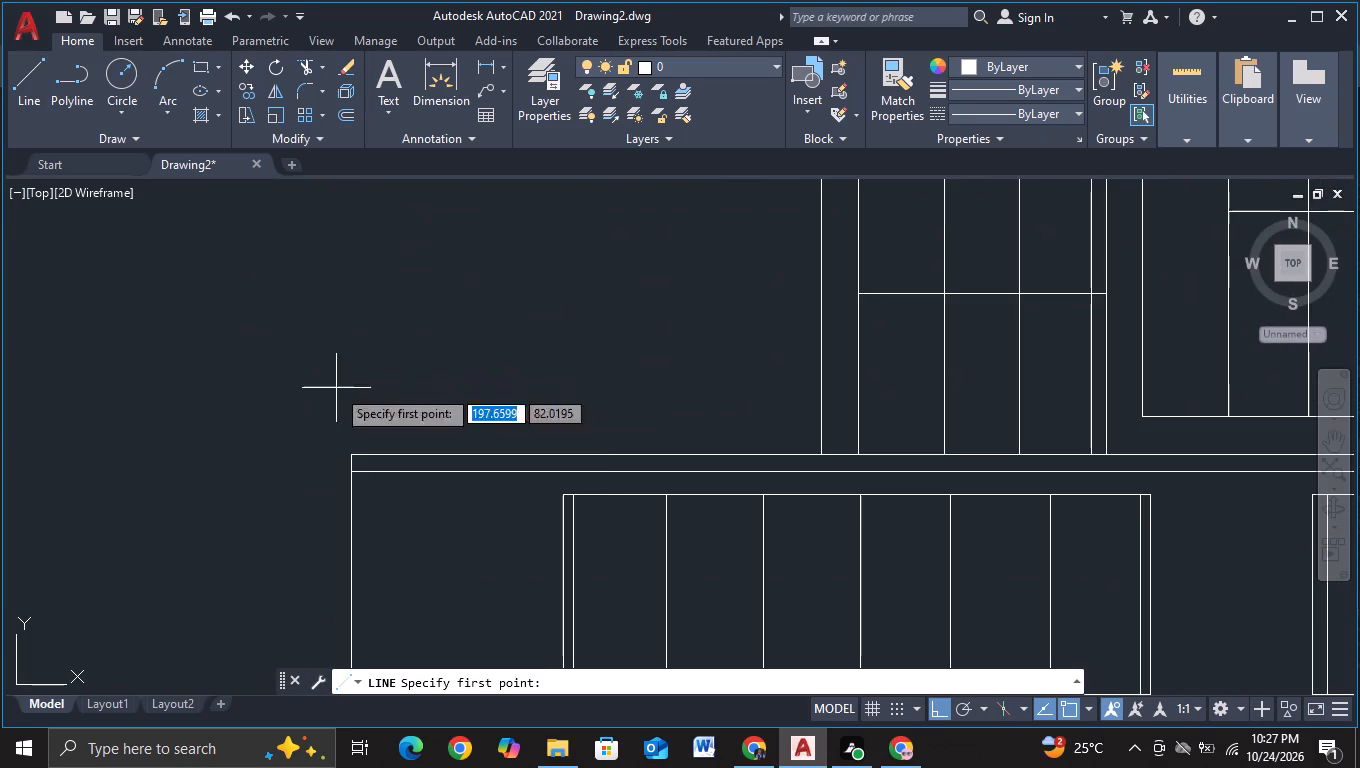
{"action": "left_click", "coordinate": [350, 453]}
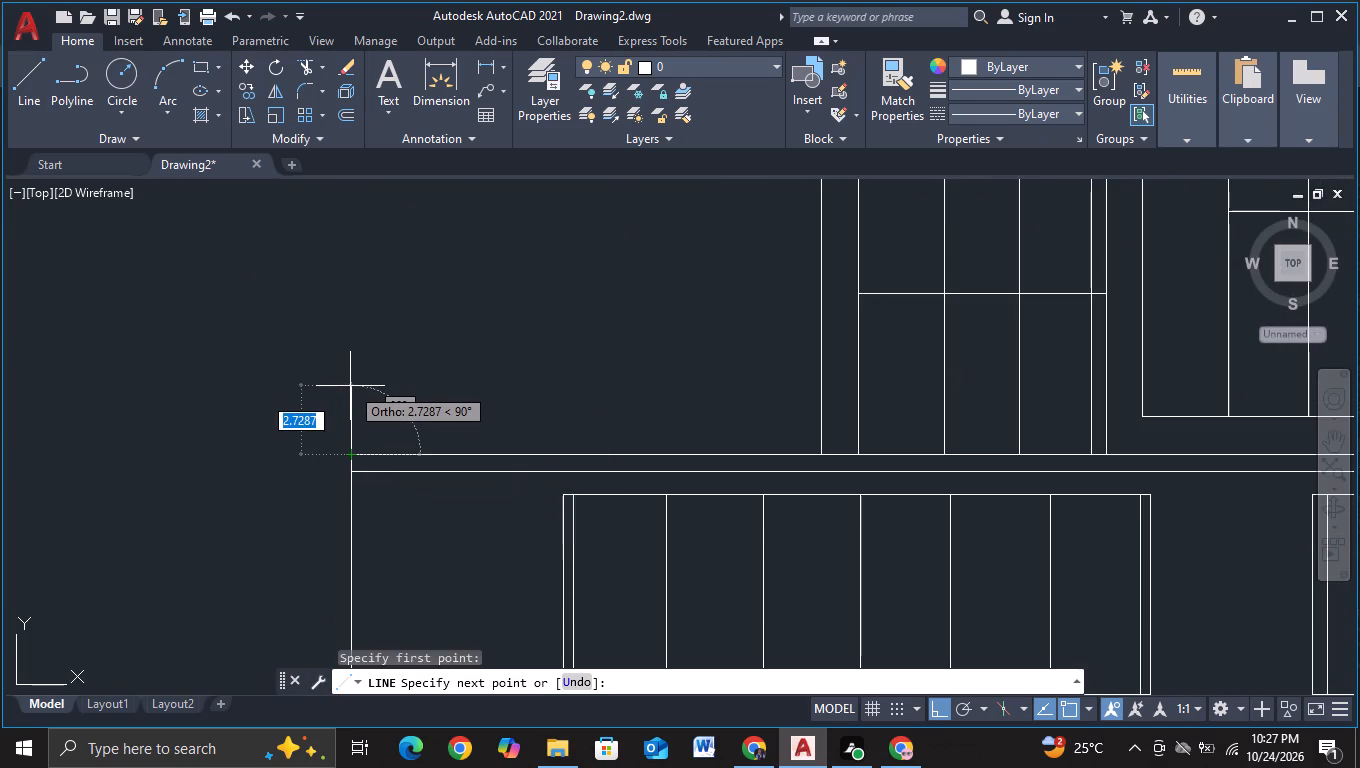
{"action": "left_click", "coordinate": [350, 386]}
{"action": "middle_click_drag", "start_coordinate": [588, 400], "coordinate": [519, 402]}
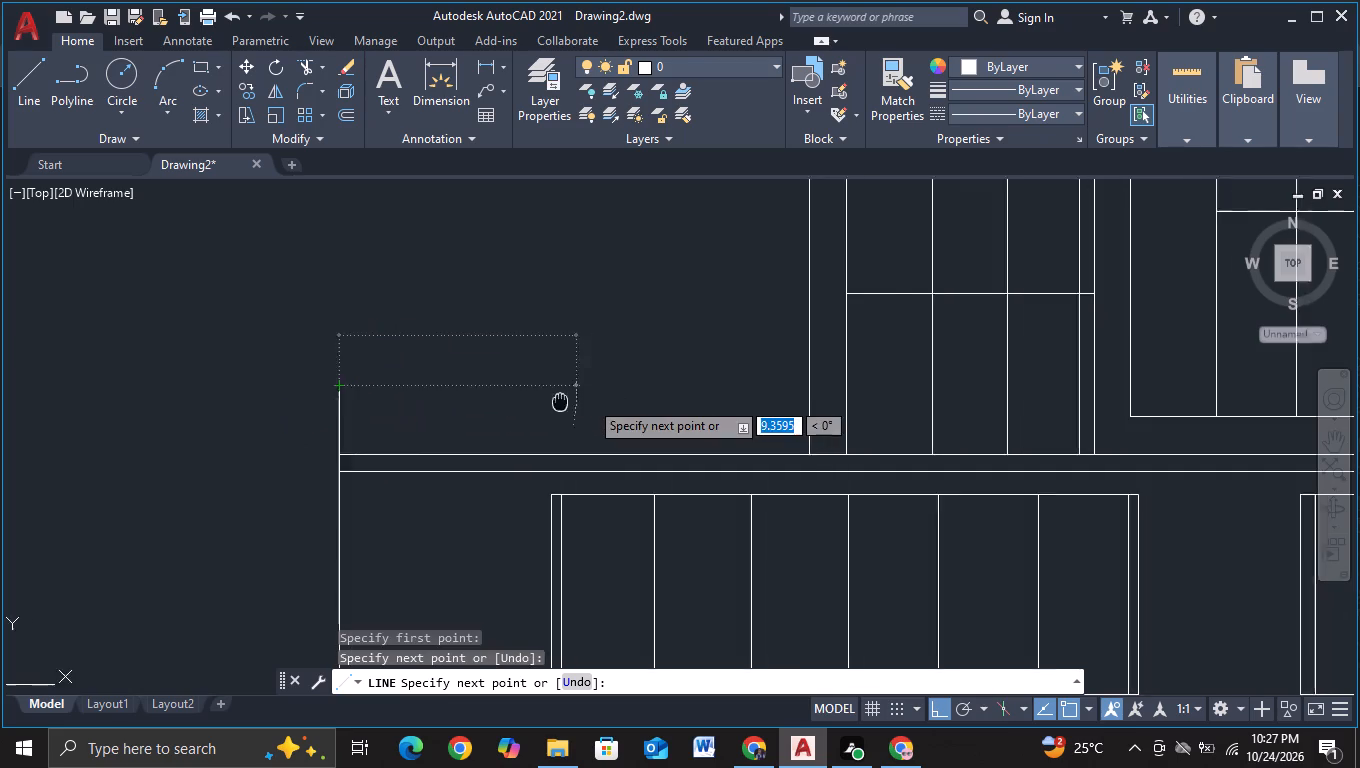
{"action": "middle_click_drag", "start_coordinate": [519, 402], "coordinate": [214, 411]}
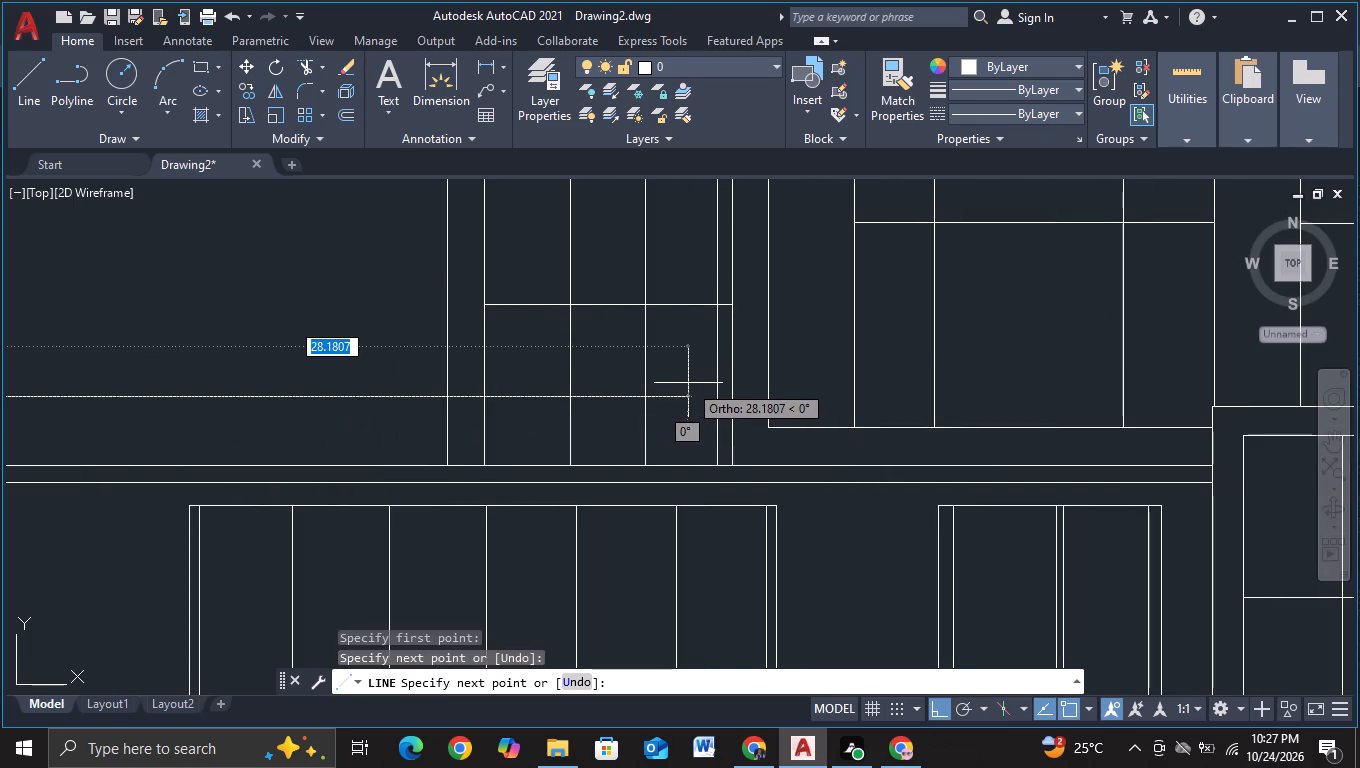
{"action": "scroll", "coordinate": [688, 383], "scroll_direction": "up", "scroll_amount": 1}
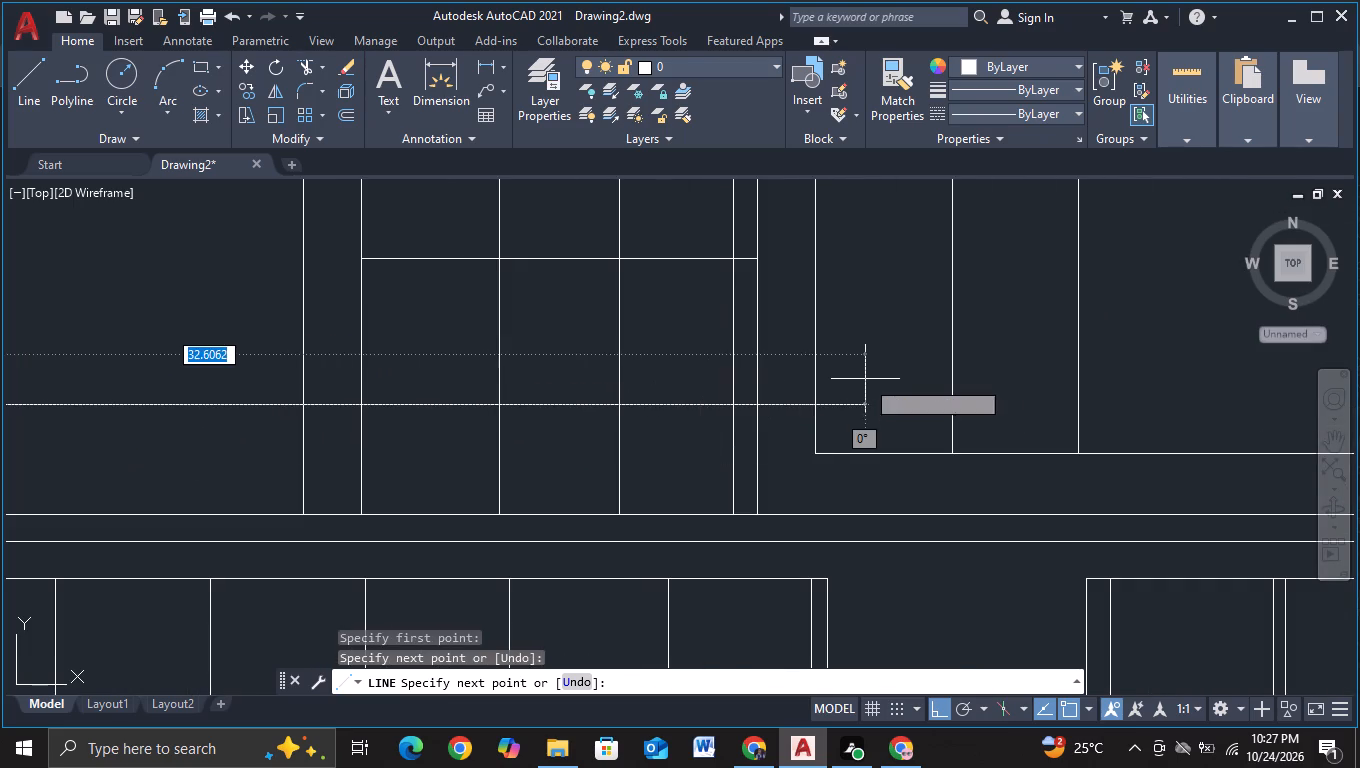
{"action": "left_click", "coordinate": [865, 379]}
{"action": "key", "text": "Escape"}
Trim the new horizontal line's overhang beyond the tower's right edge.
{"action": "left_click", "coordinate": [309, 63]}
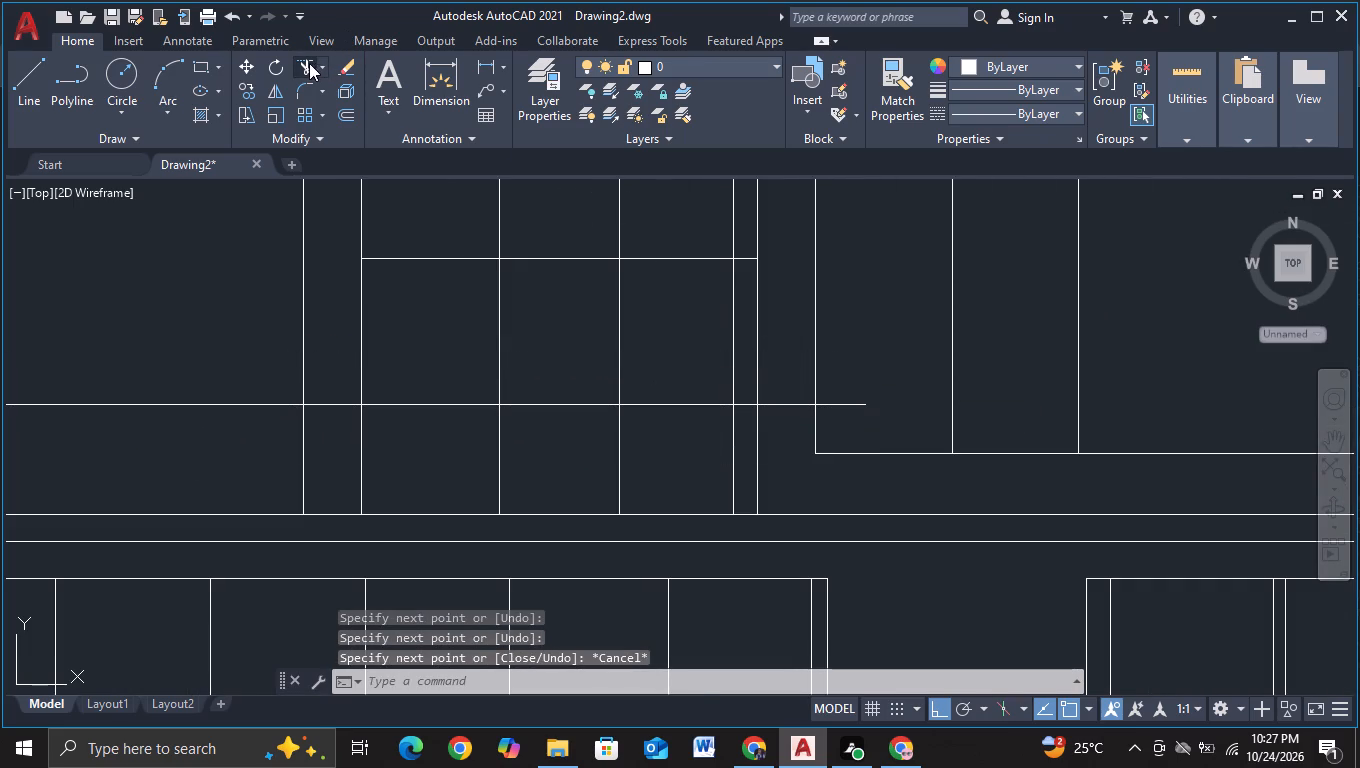
{"action": "left_click", "coordinate": [828, 354]}
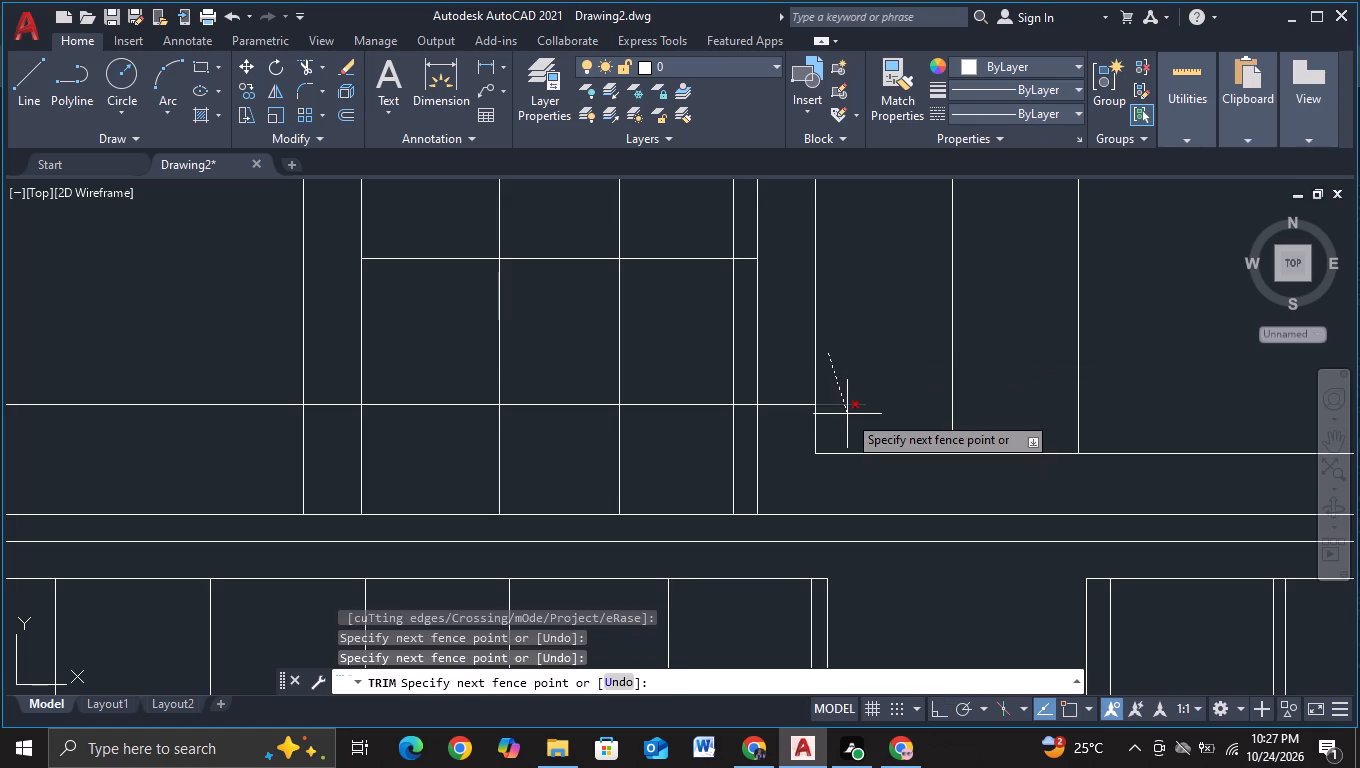
{"action": "left_click", "coordinate": [847, 414]}
{"action": "left_click", "coordinate": [778, 372]}
{"action": "left_click", "coordinate": [793, 460]}
{"action": "scroll", "coordinate": [618, 446], "scroll_direction": "down", "scroll_amount": 2}
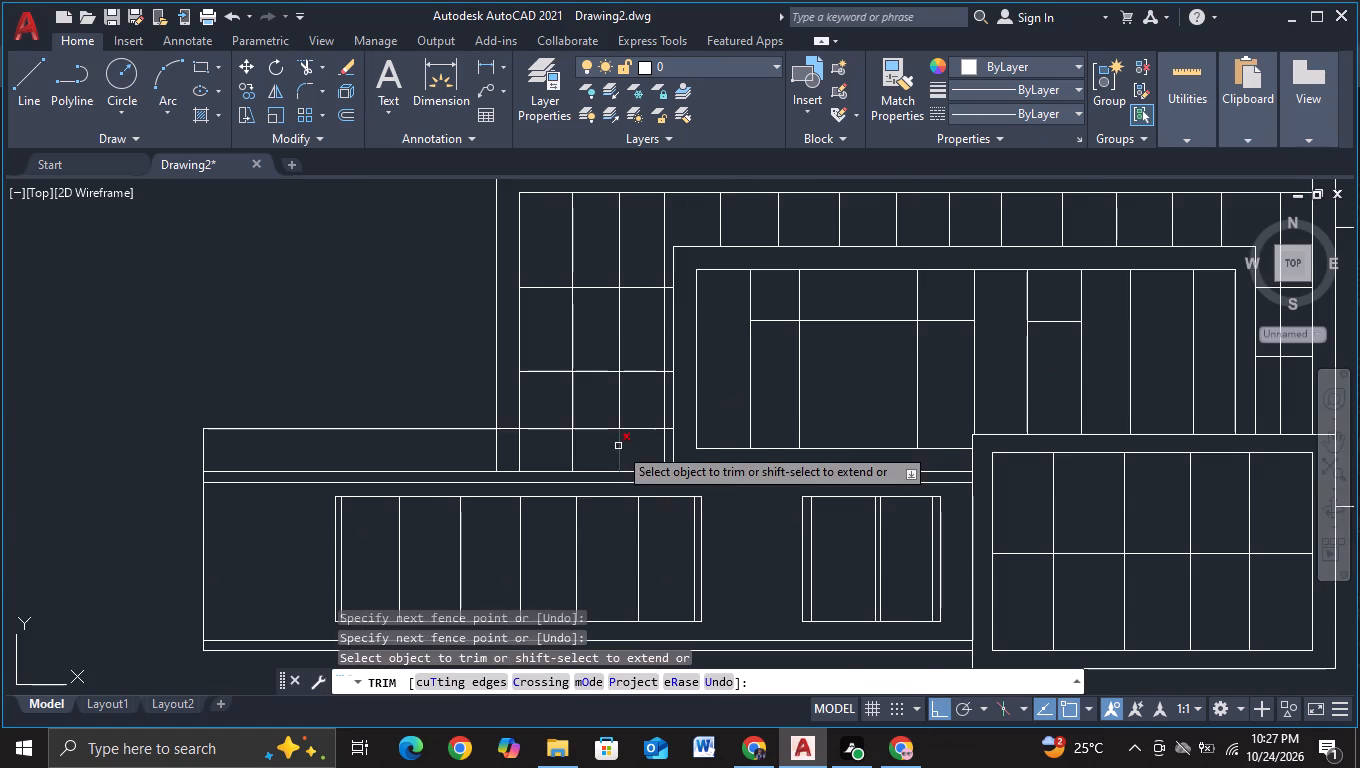
{"action": "scroll", "coordinate": [335, 440], "scroll_direction": "up", "scroll_amount": 1}
{"action": "key", "text": "Escape"}
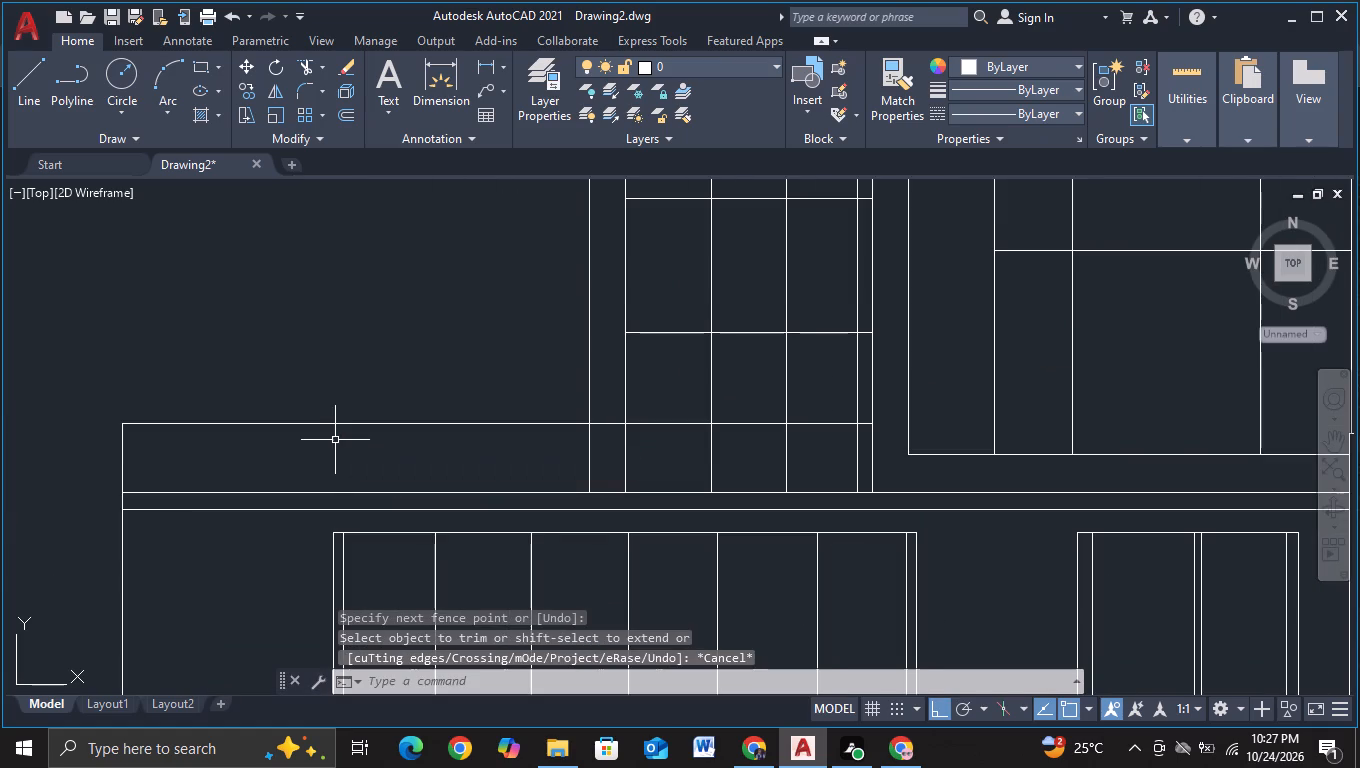
Copy the new horizontal line about 0.36 straight down to form a double top rail above the wing.
{"action": "left_click", "coordinate": [337, 422]}
{"action": "key", "text": "c"}
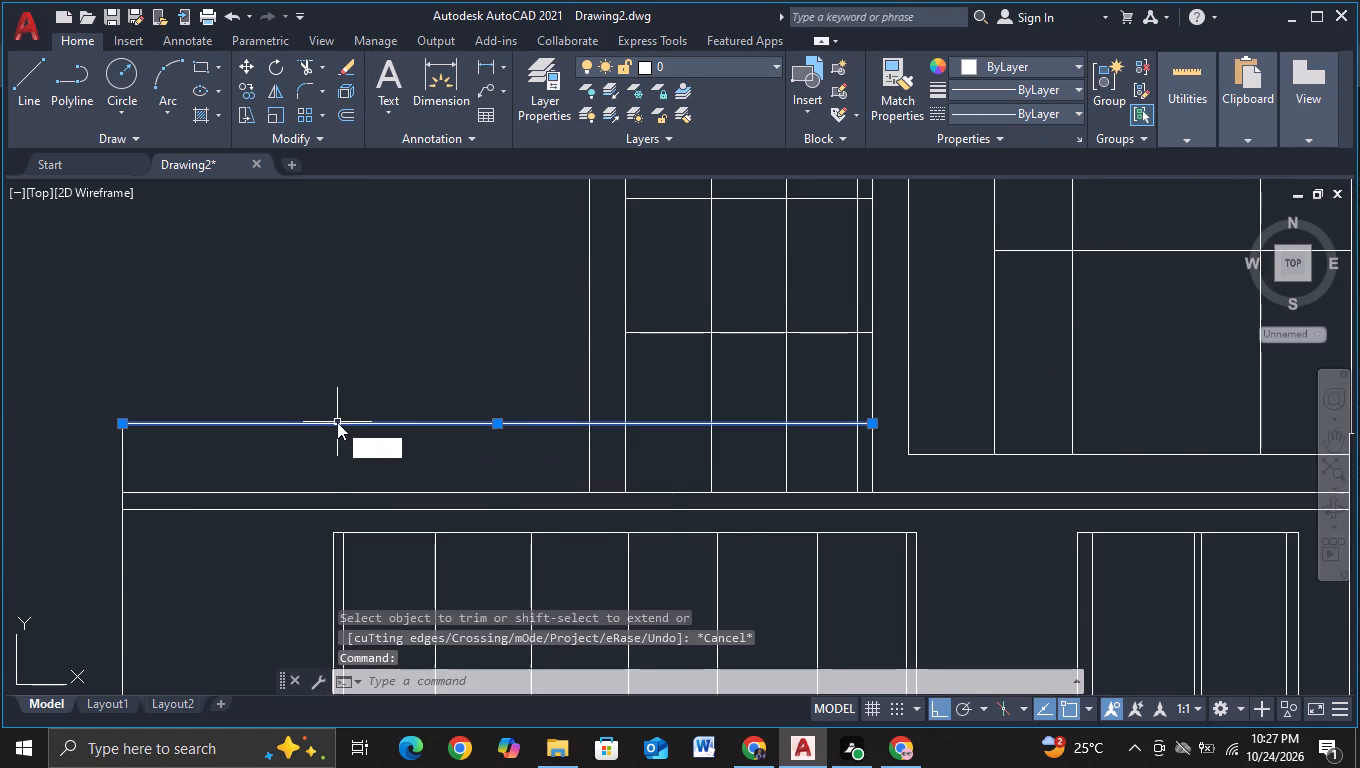
{"action": "left_click", "coordinate": [399, 489]}
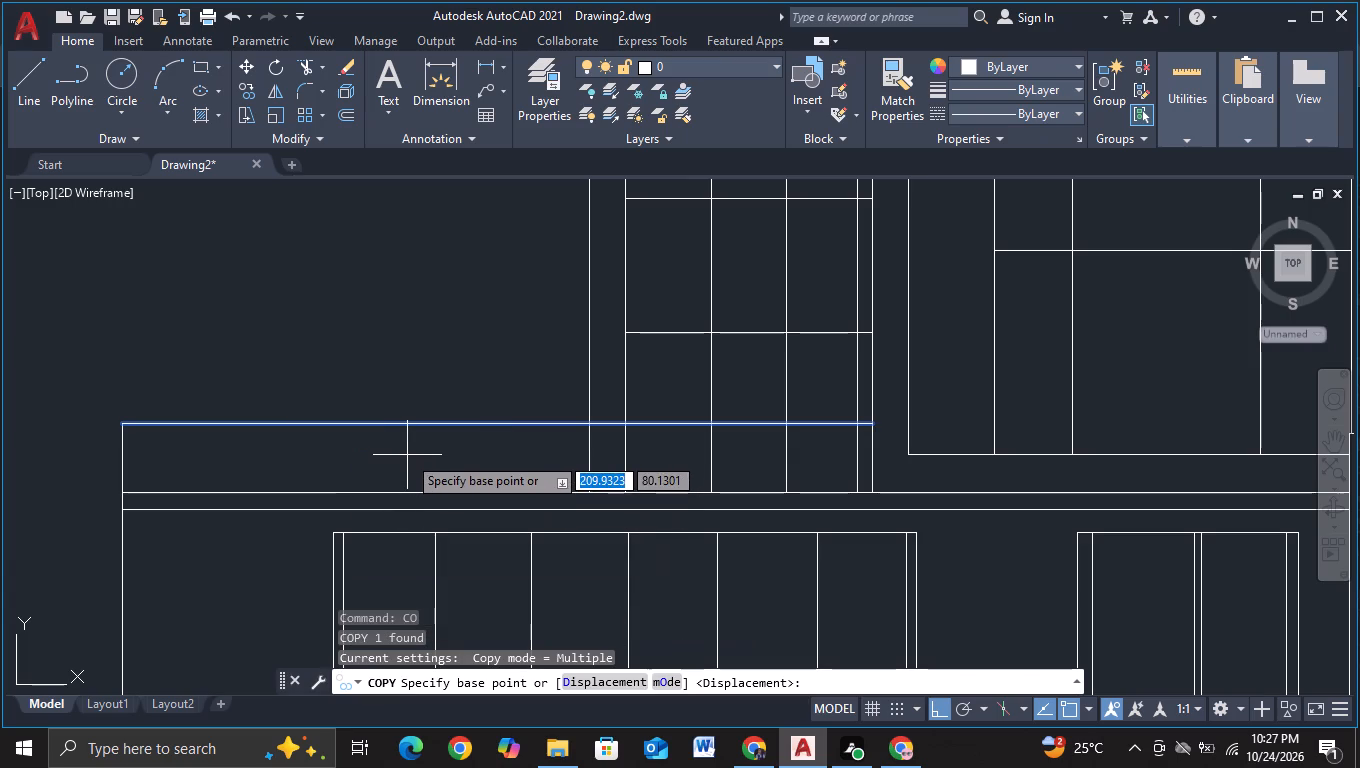
{"action": "left_click", "coordinate": [407, 455]}
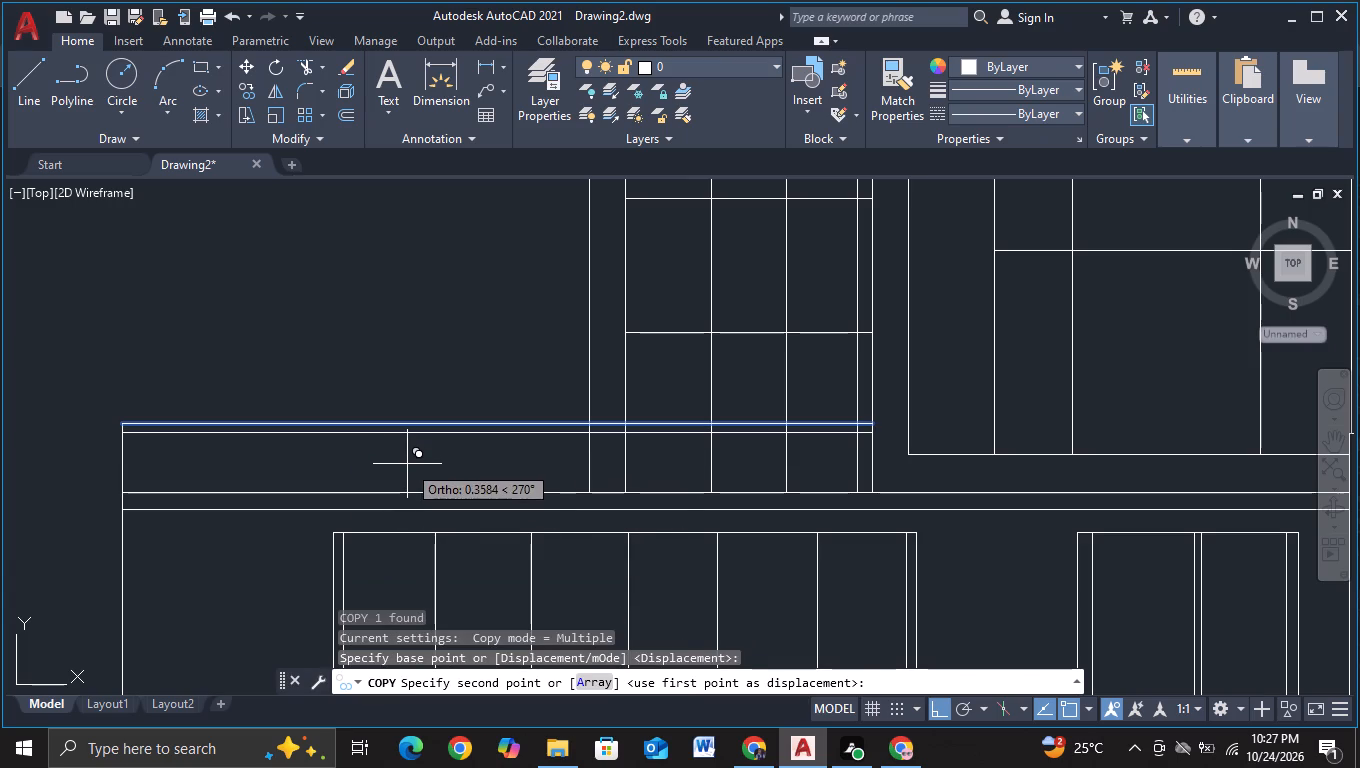
{"action": "left_click", "coordinate": [407, 464]}
{"action": "key", "text": "Escape"}
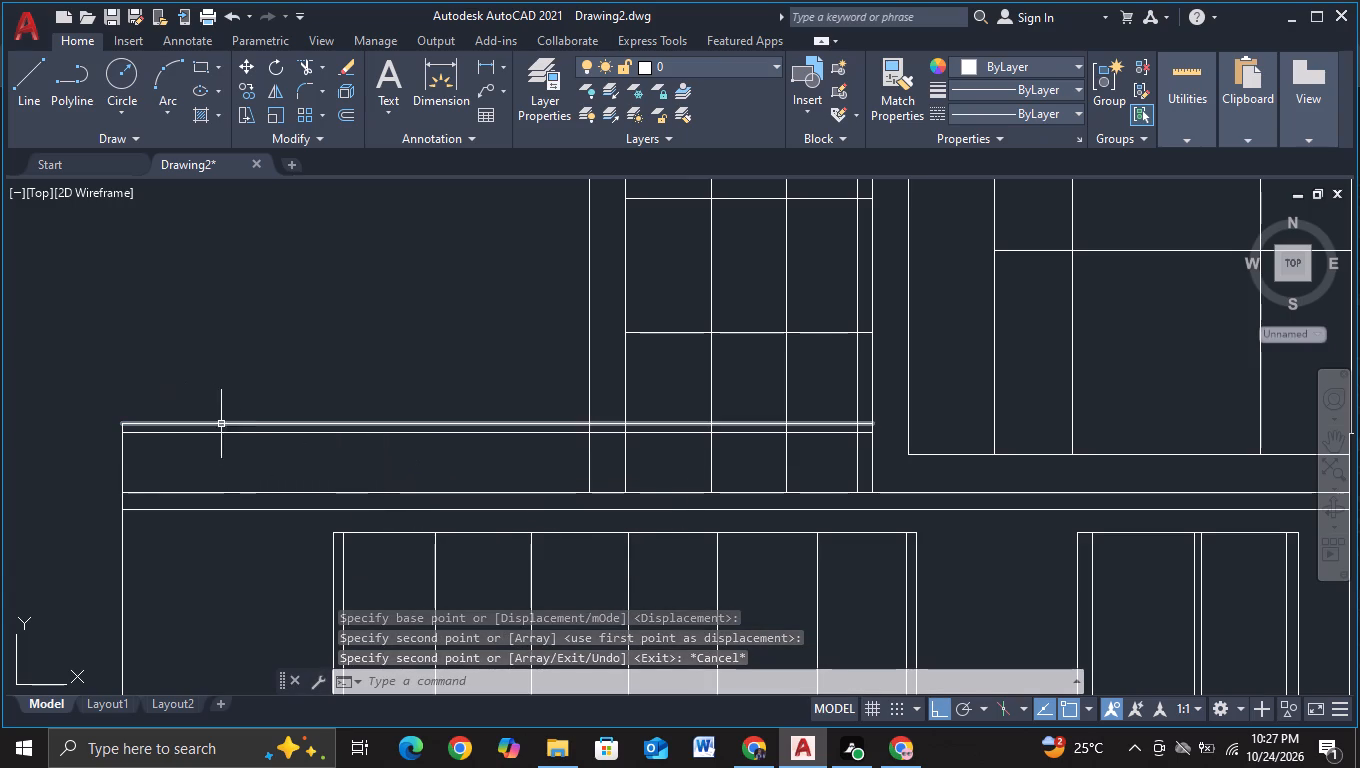
Copy the rail's short left end line rightward as five closely spaced pairs of posts between the wing's left end and the tower.
{"action": "left_click", "coordinate": [124, 464]}
{"action": "key", "text": "c"}
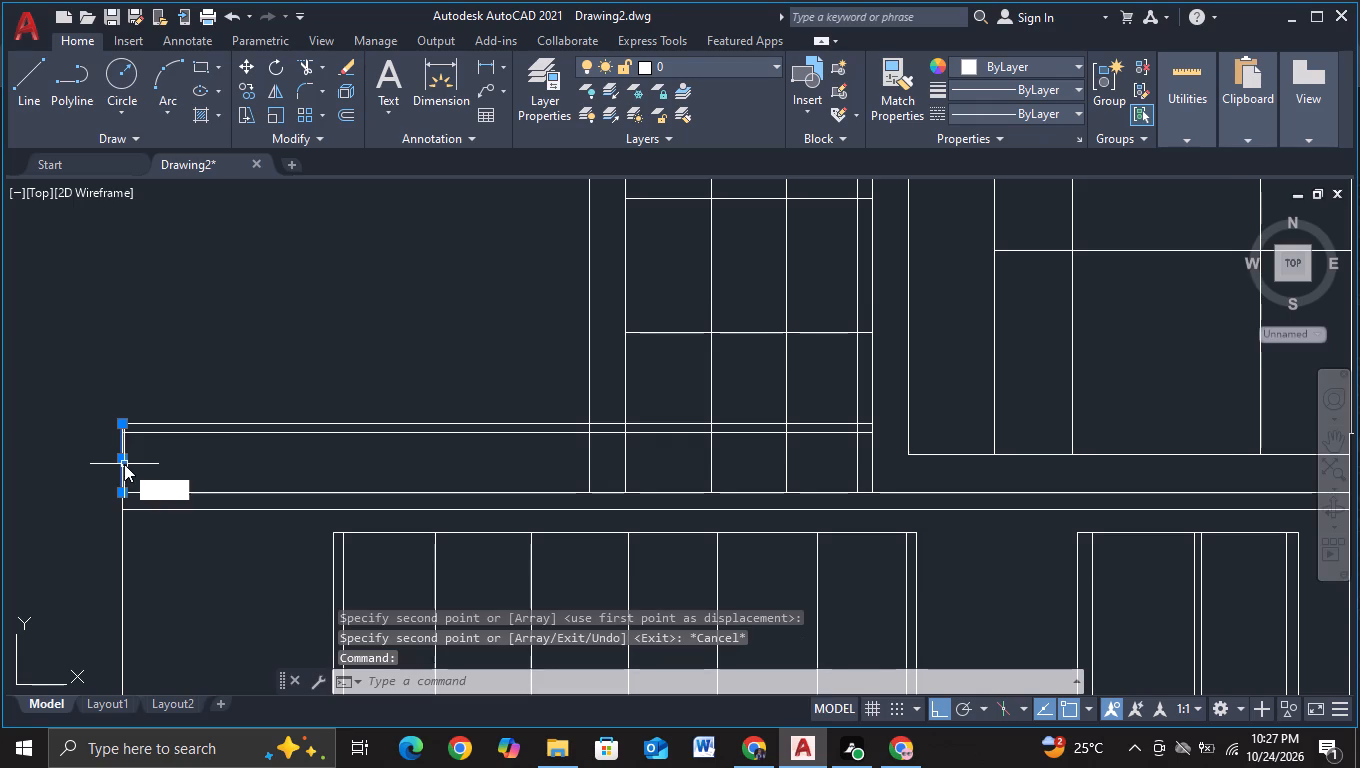
{"action": "left_click", "coordinate": [188, 519]}
{"action": "left_click", "coordinate": [217, 472]}
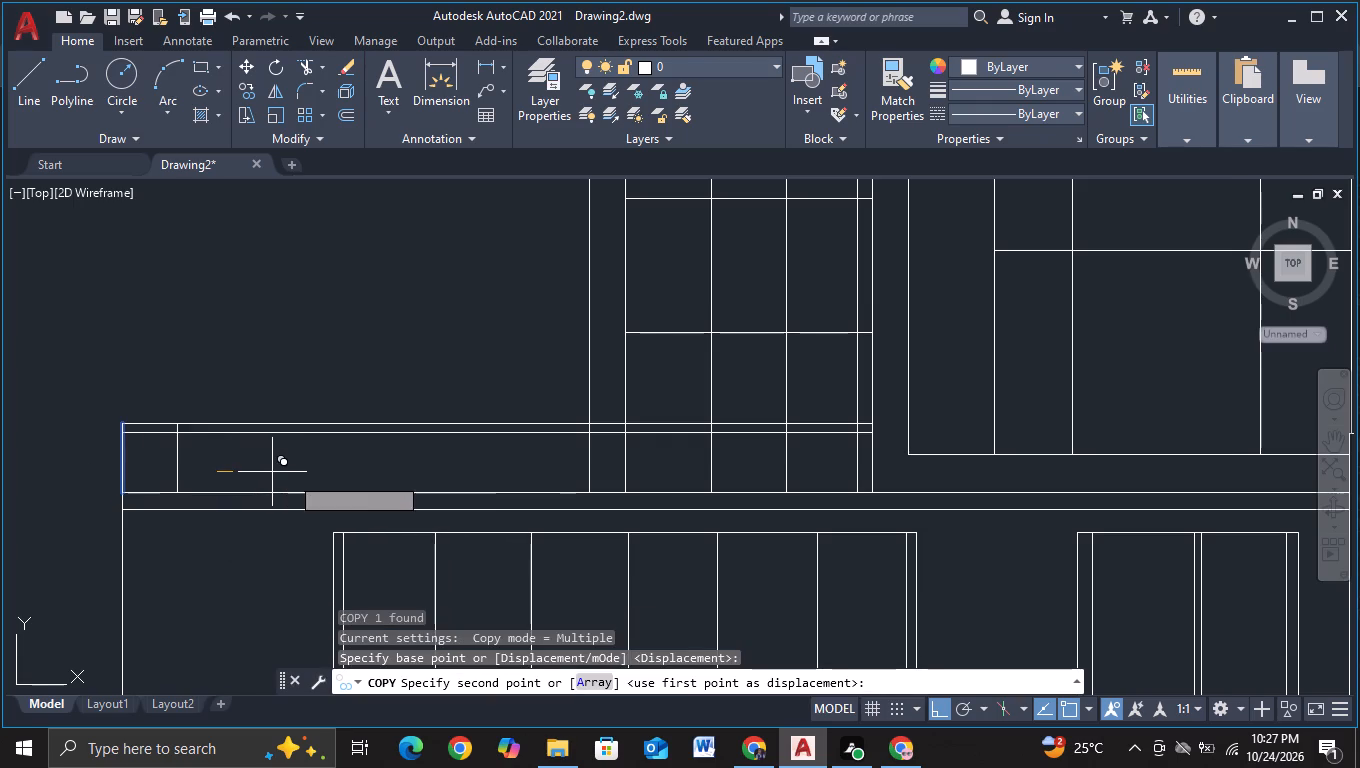
{"action": "left_click", "coordinate": [297, 476]}
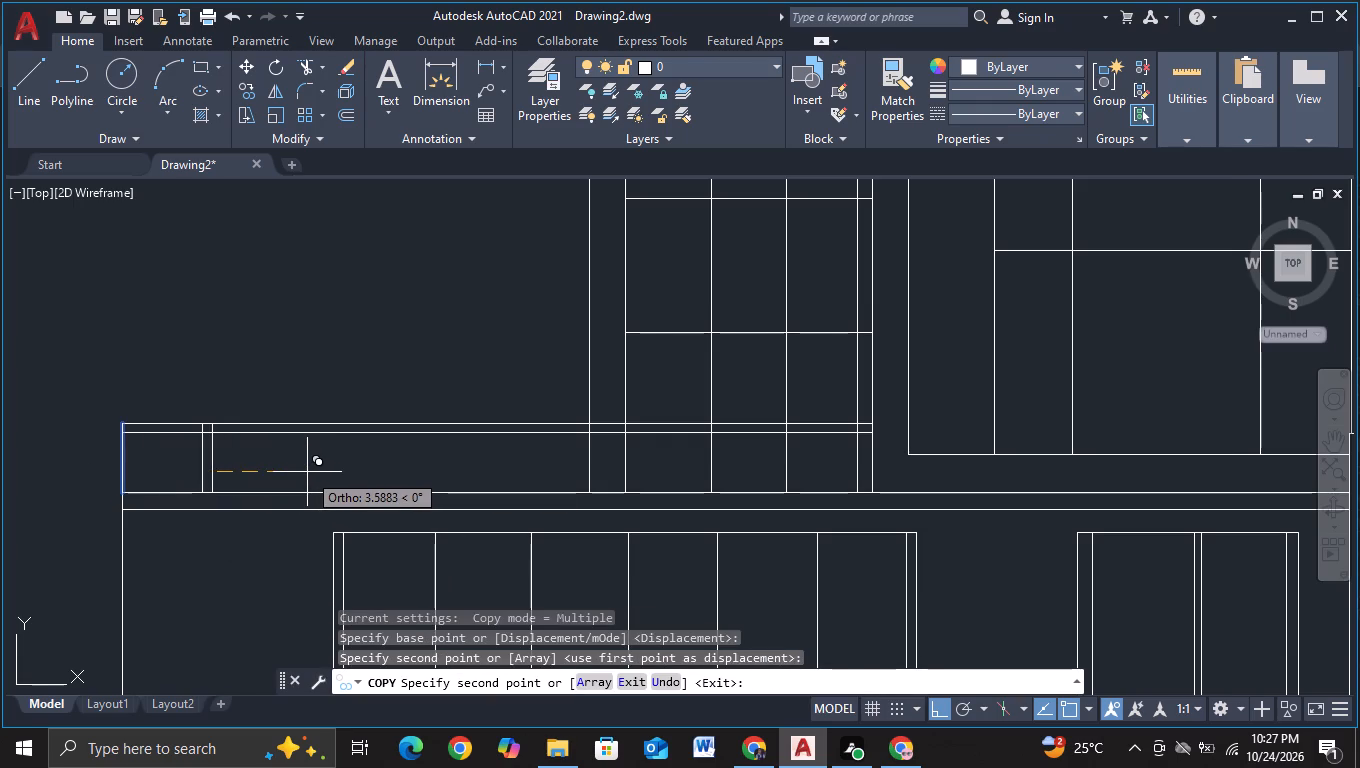
{"action": "left_click", "coordinate": [305, 472]}
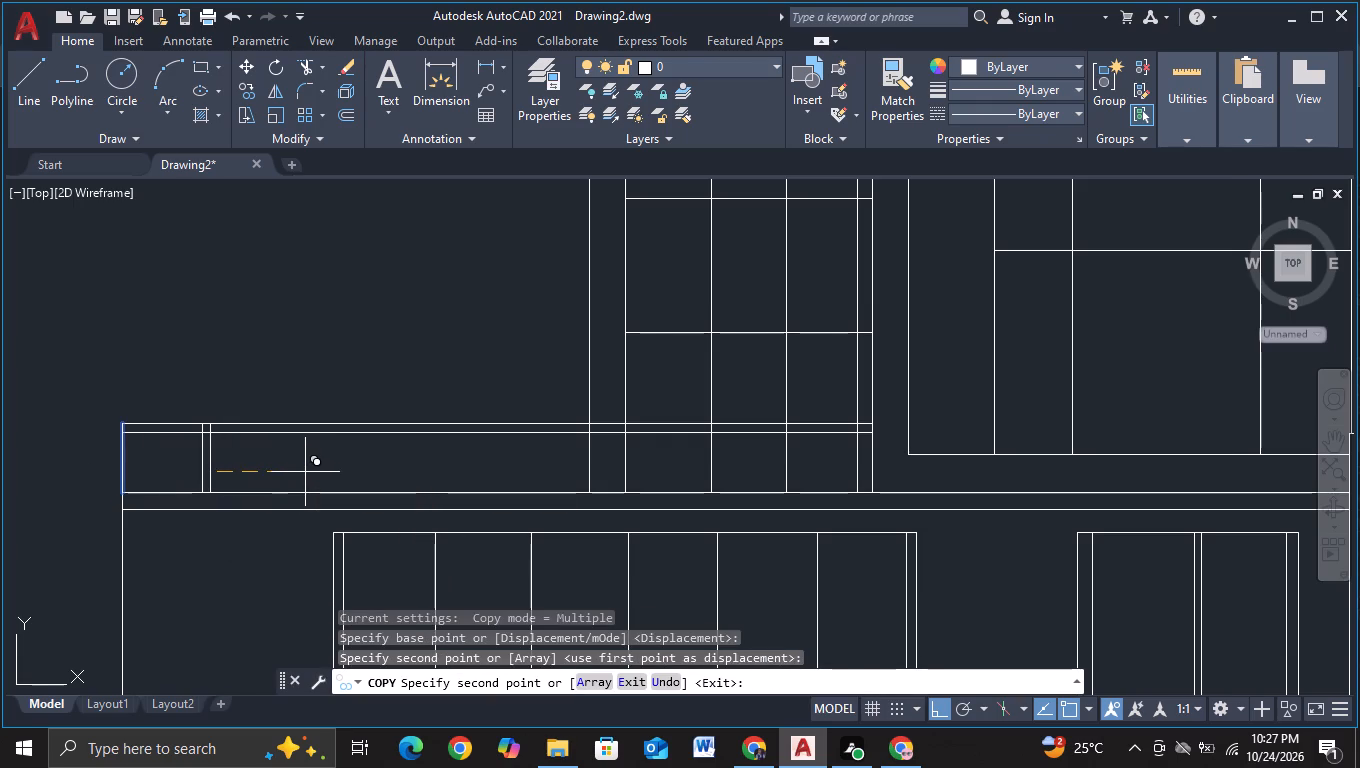
{"action": "left_click", "coordinate": [395, 478]}
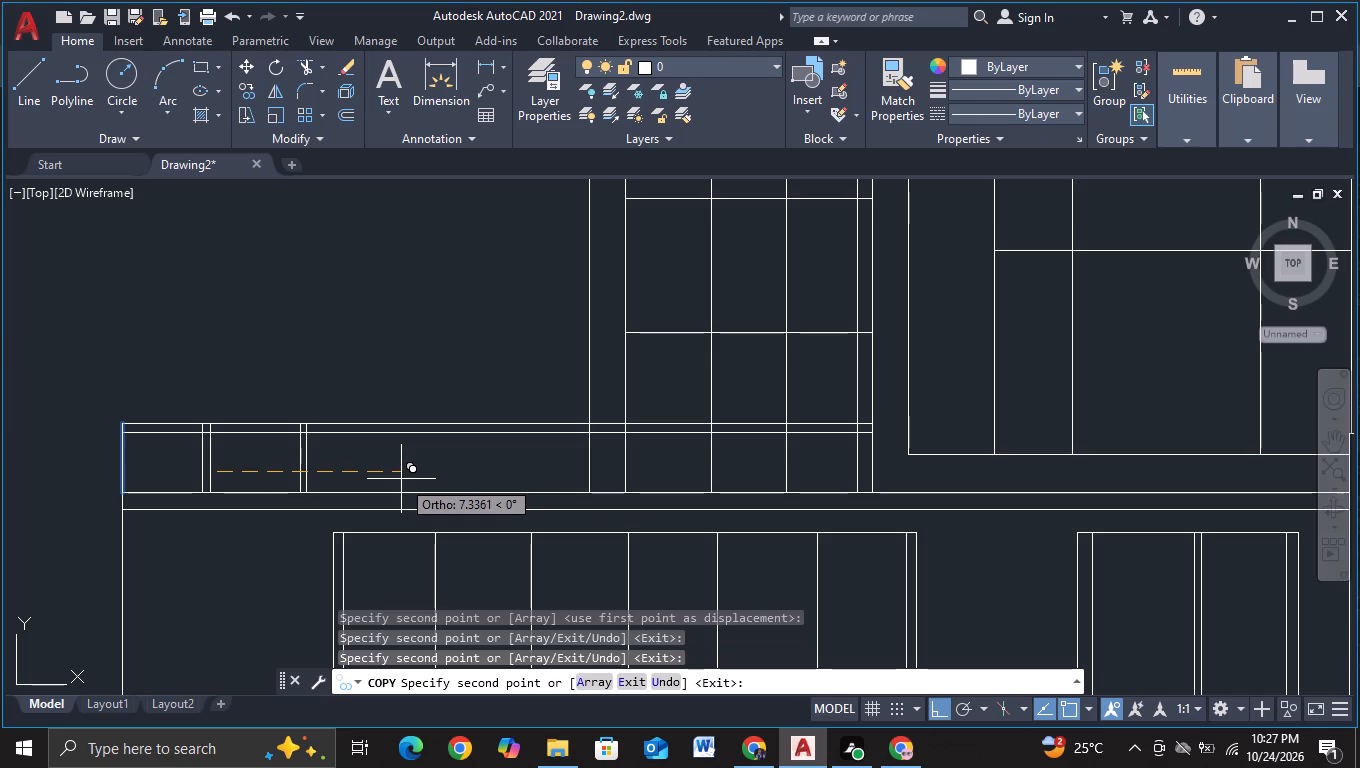
{"action": "left_click", "coordinate": [403, 479]}
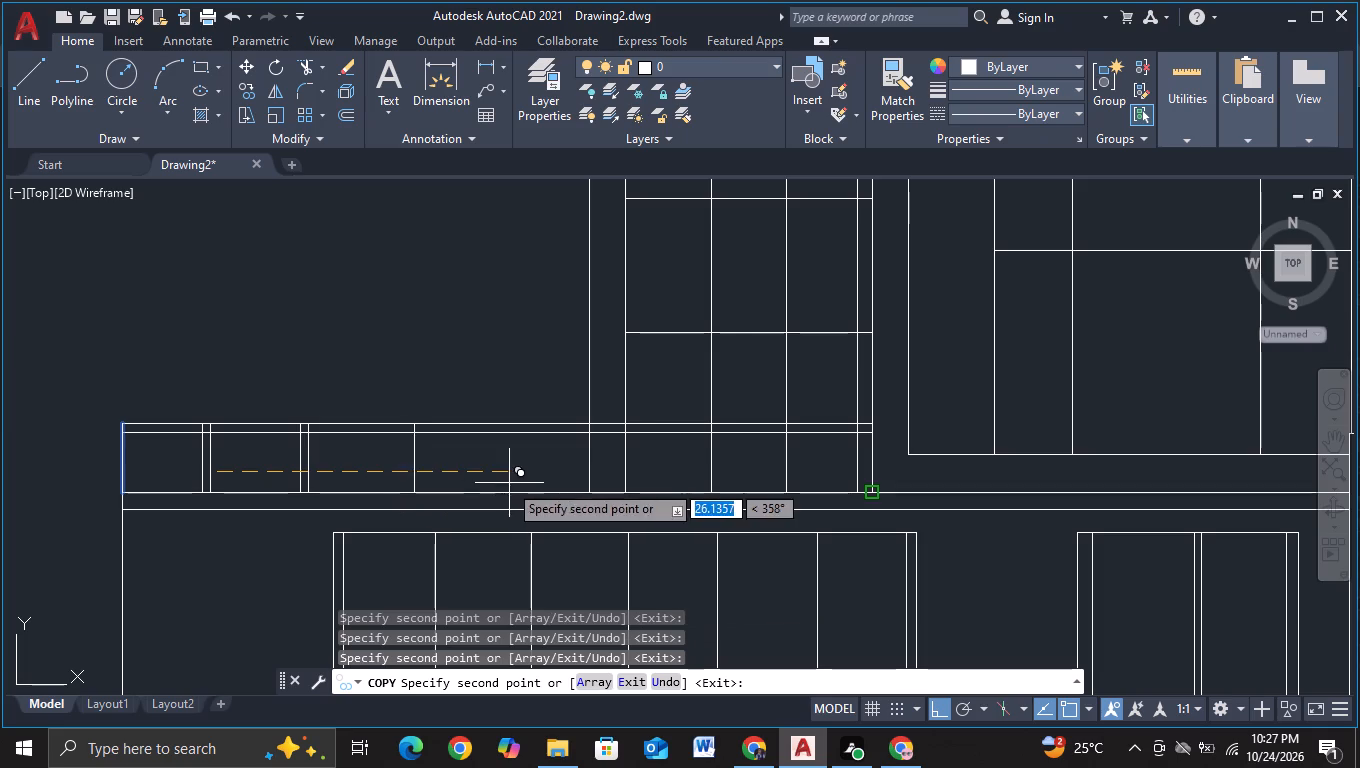
{"action": "left_click", "coordinate": [492, 482]}
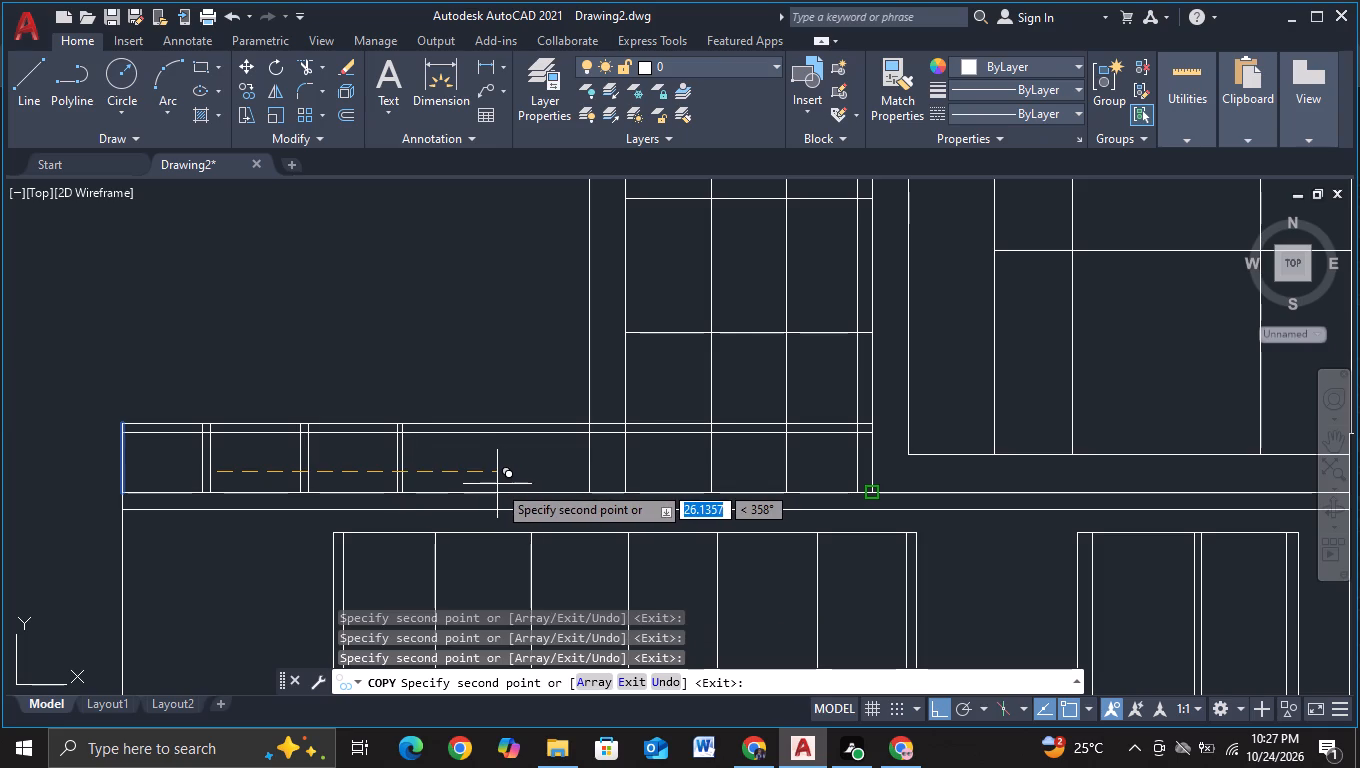
{"action": "left_click", "coordinate": [500, 485]}
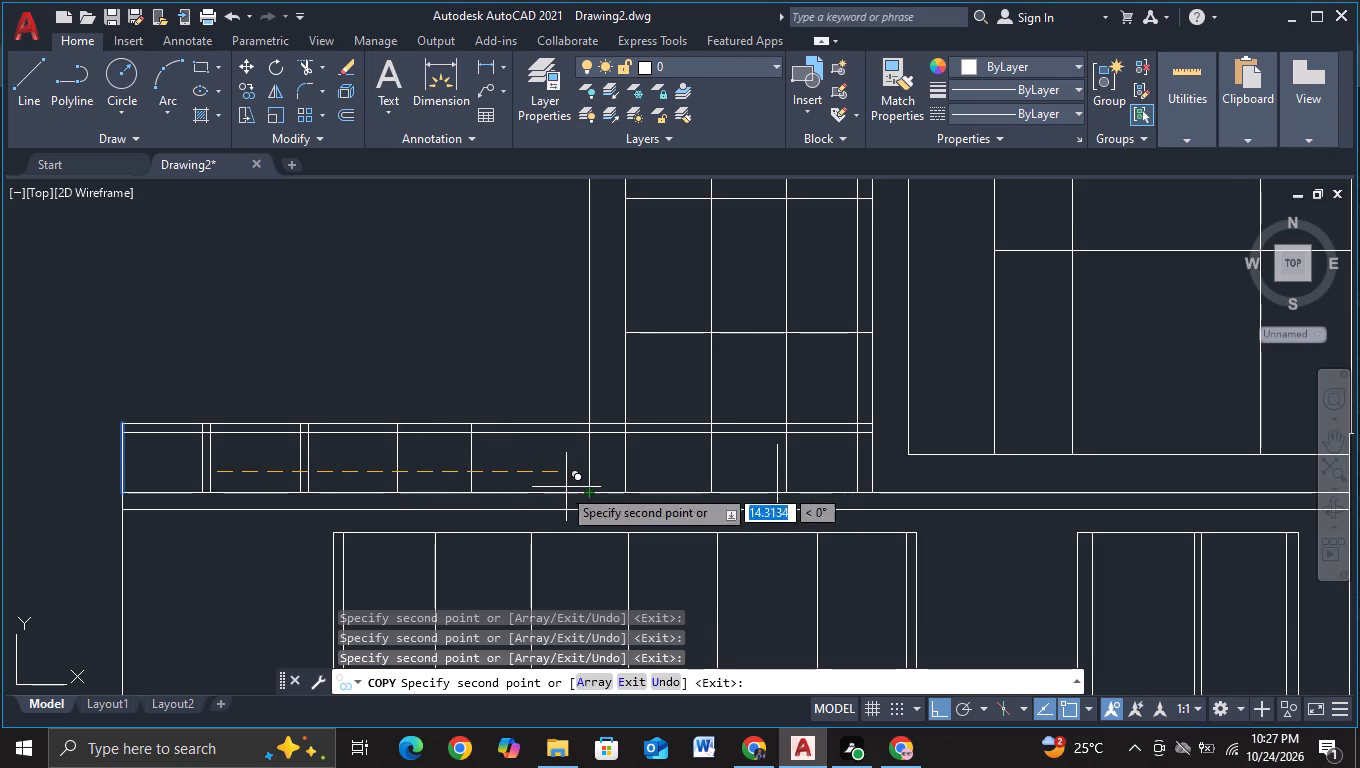
{"action": "scroll", "coordinate": [531, 485], "scroll_direction": "up", "scroll_amount": 2}
{"action": "left_click", "coordinate": [438, 457]}
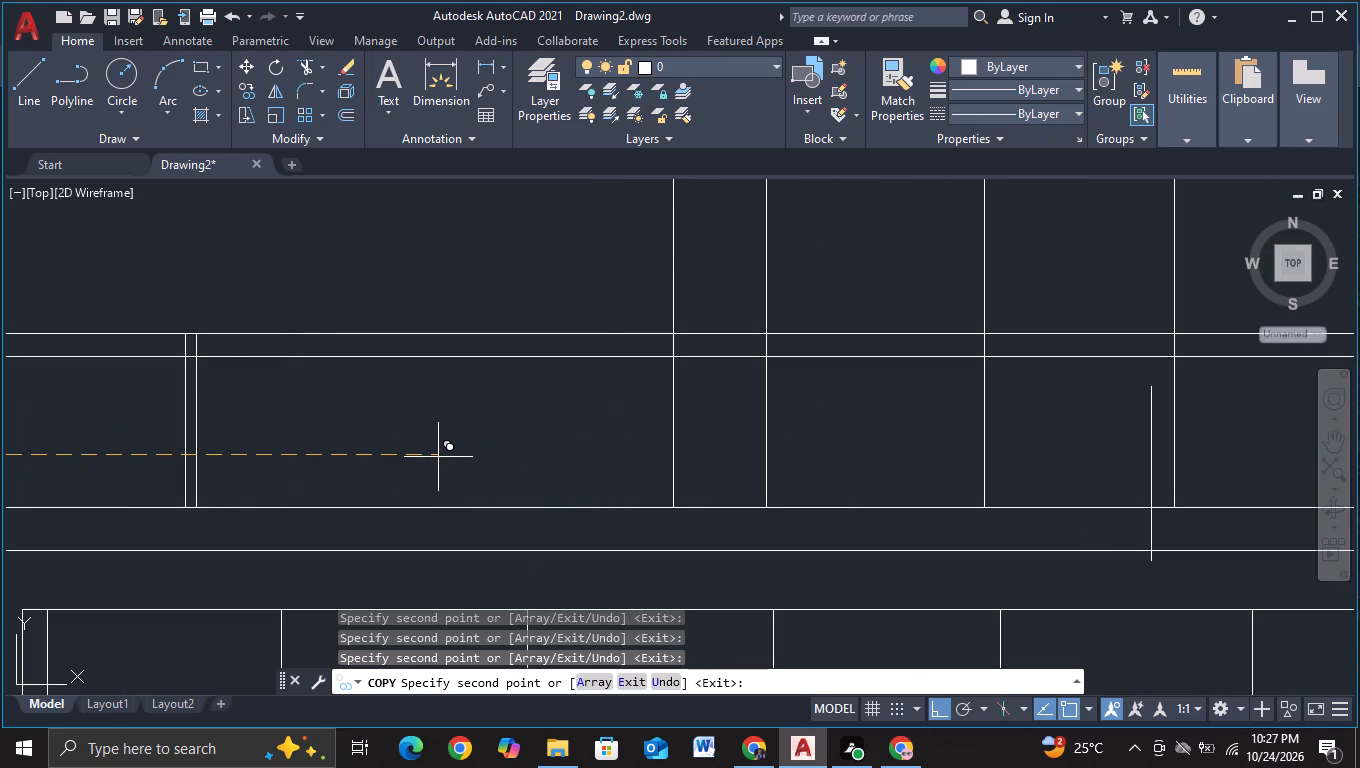
{"action": "left_click", "coordinate": [618, 460]}
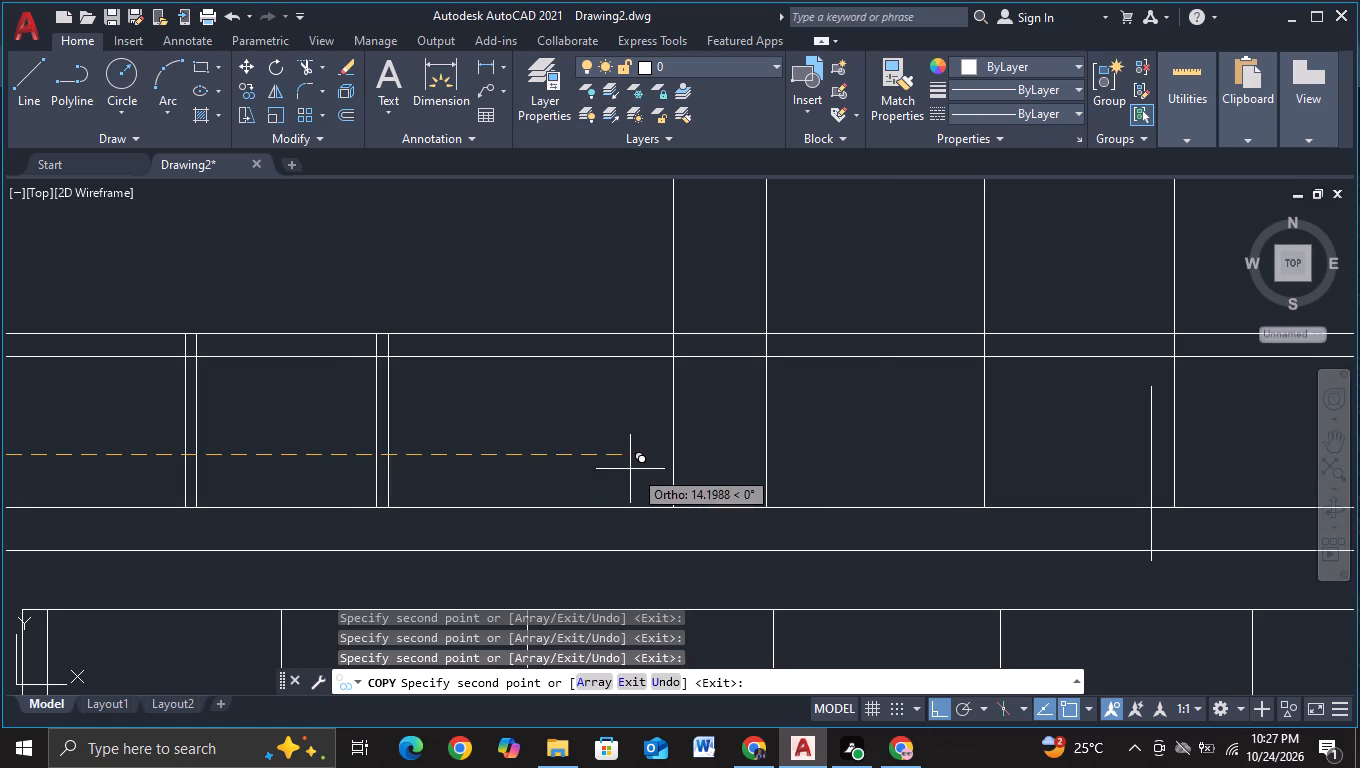
{"action": "left_click", "coordinate": [634, 470]}
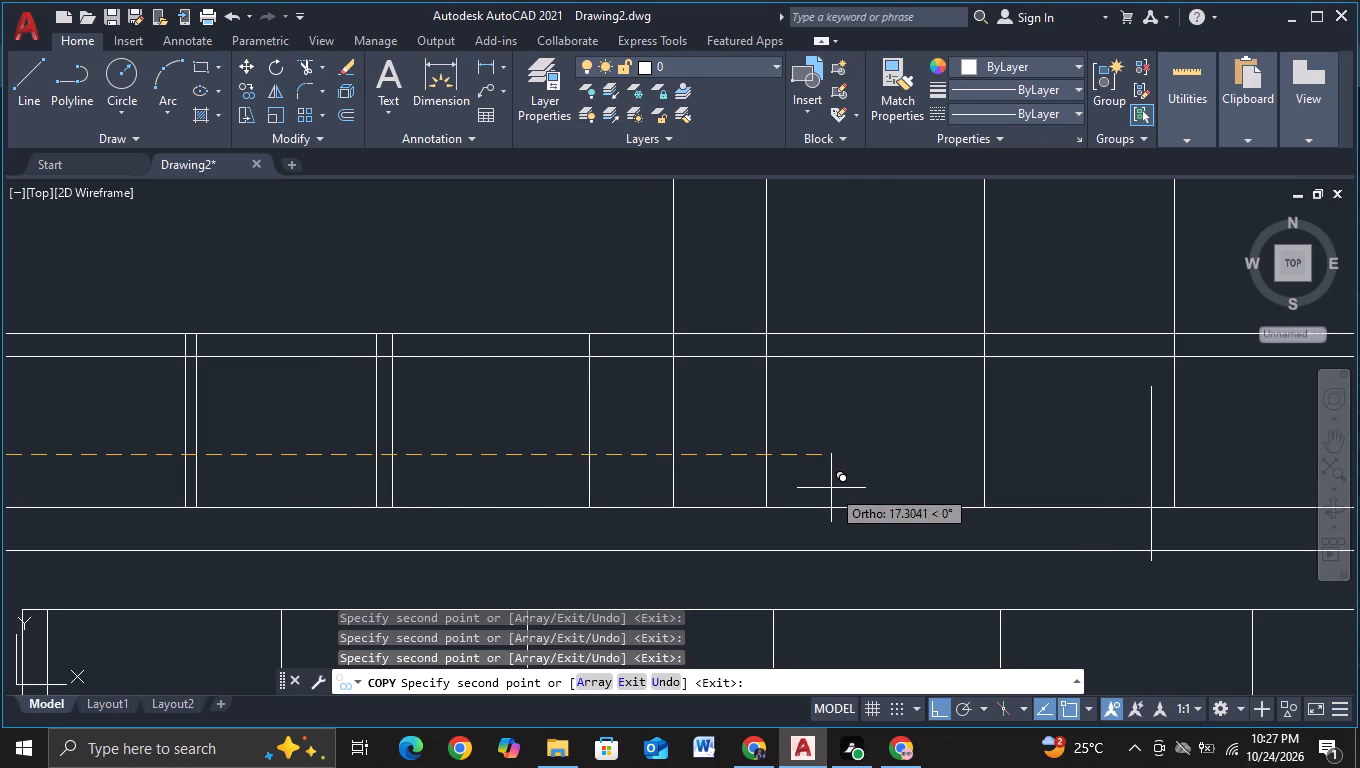
{"action": "left_click", "coordinate": [831, 488]}
{"action": "left_click", "coordinate": [845, 490]}
{"action": "key", "text": "Escape"}
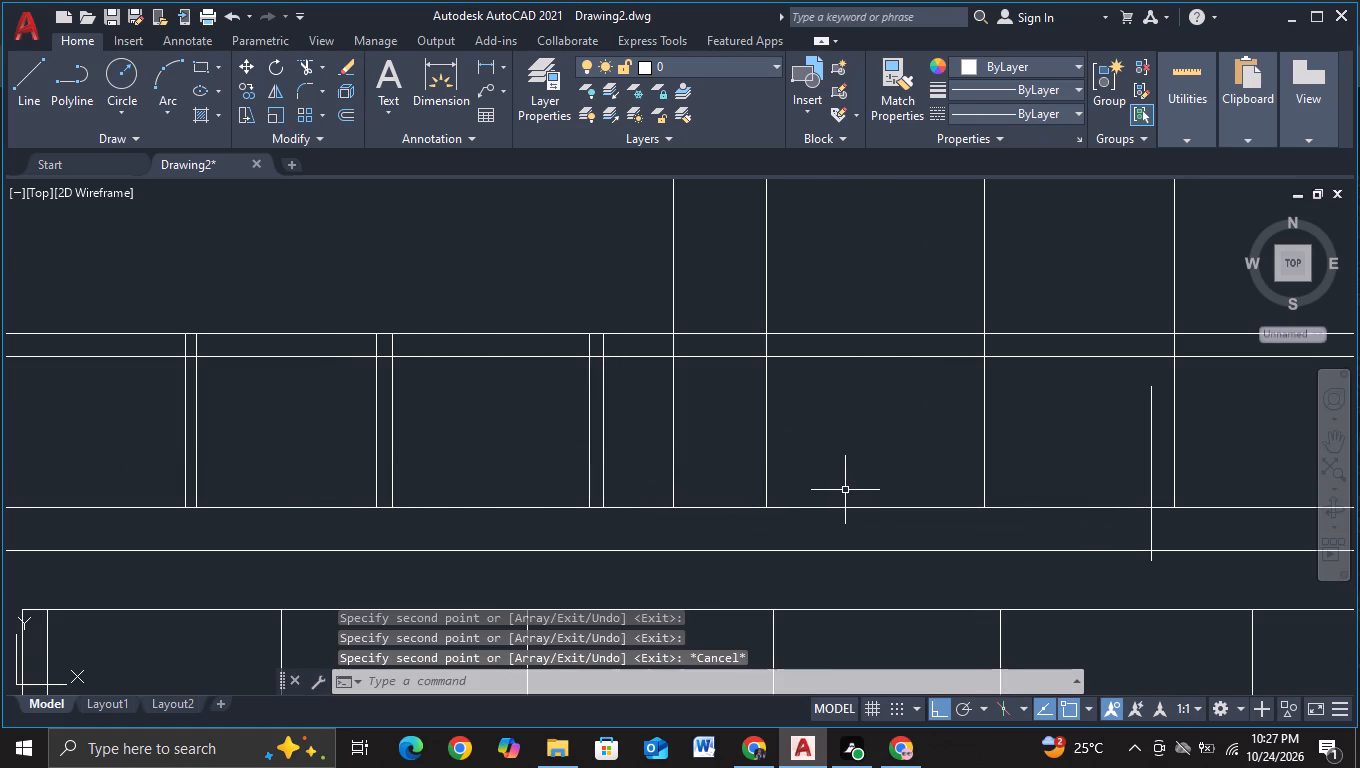
Delete the stray short vertical line crossing the wing's top edge below the tower.
{"action": "scroll", "coordinate": [845, 490], "scroll_direction": "down", "scroll_amount": 2}
{"action": "middle_click_drag", "start_coordinate": [581, 409], "coordinate": [567, 368]}
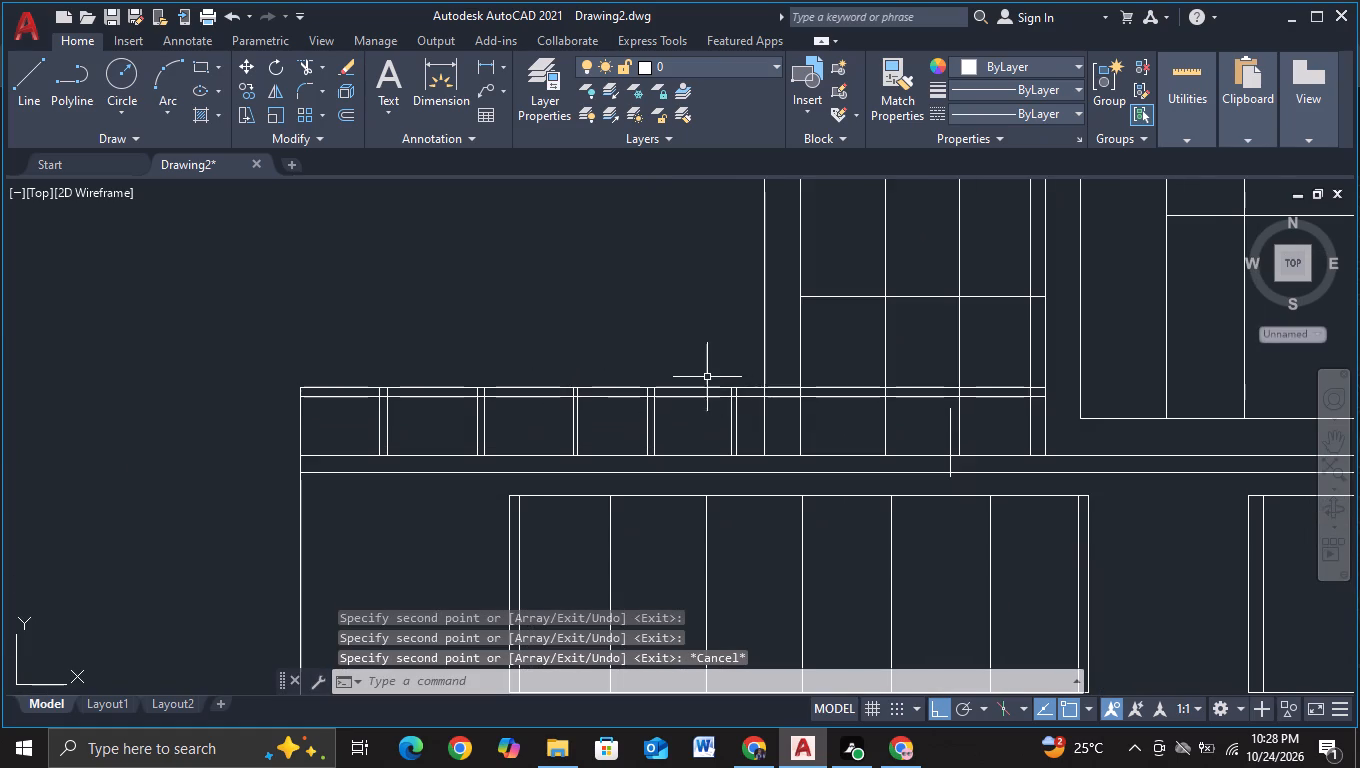
{"action": "left_click", "coordinate": [952, 436]}
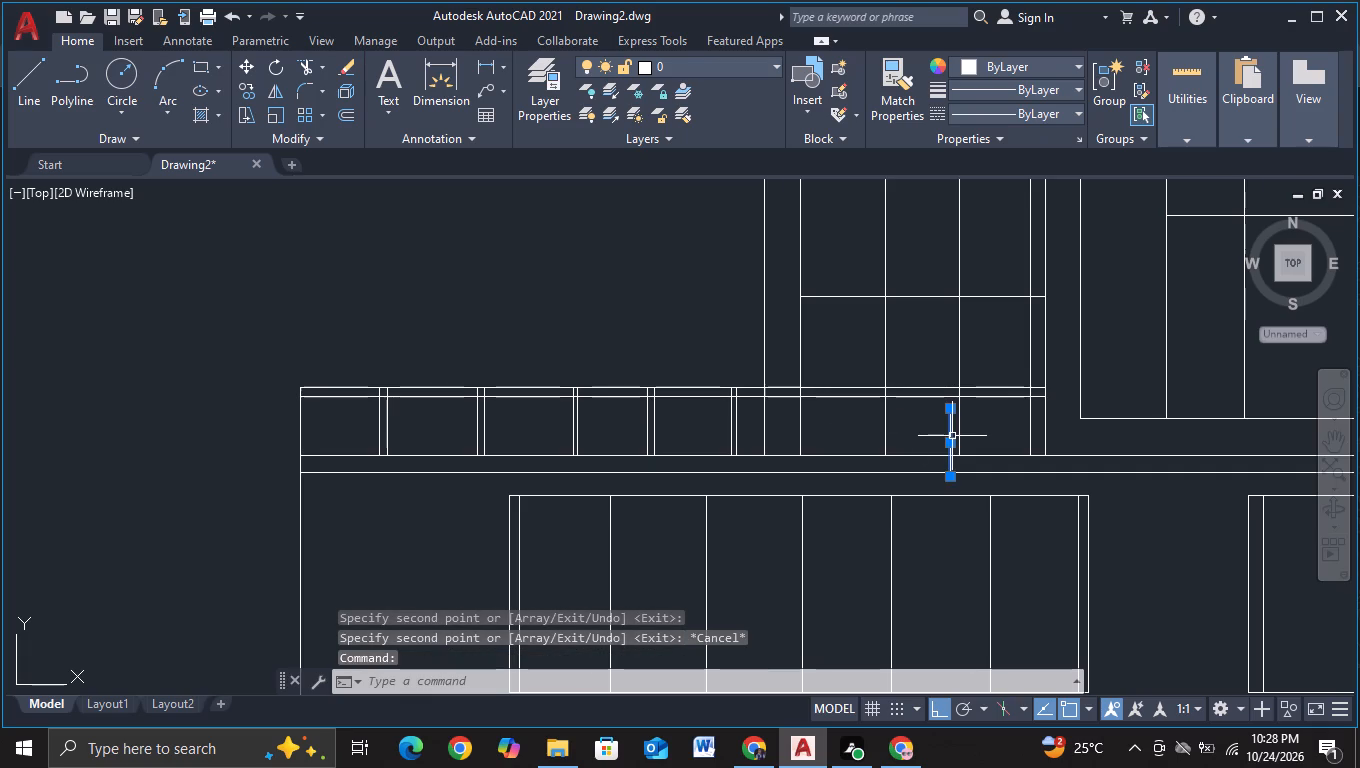
{"action": "key", "text": "Delete"}
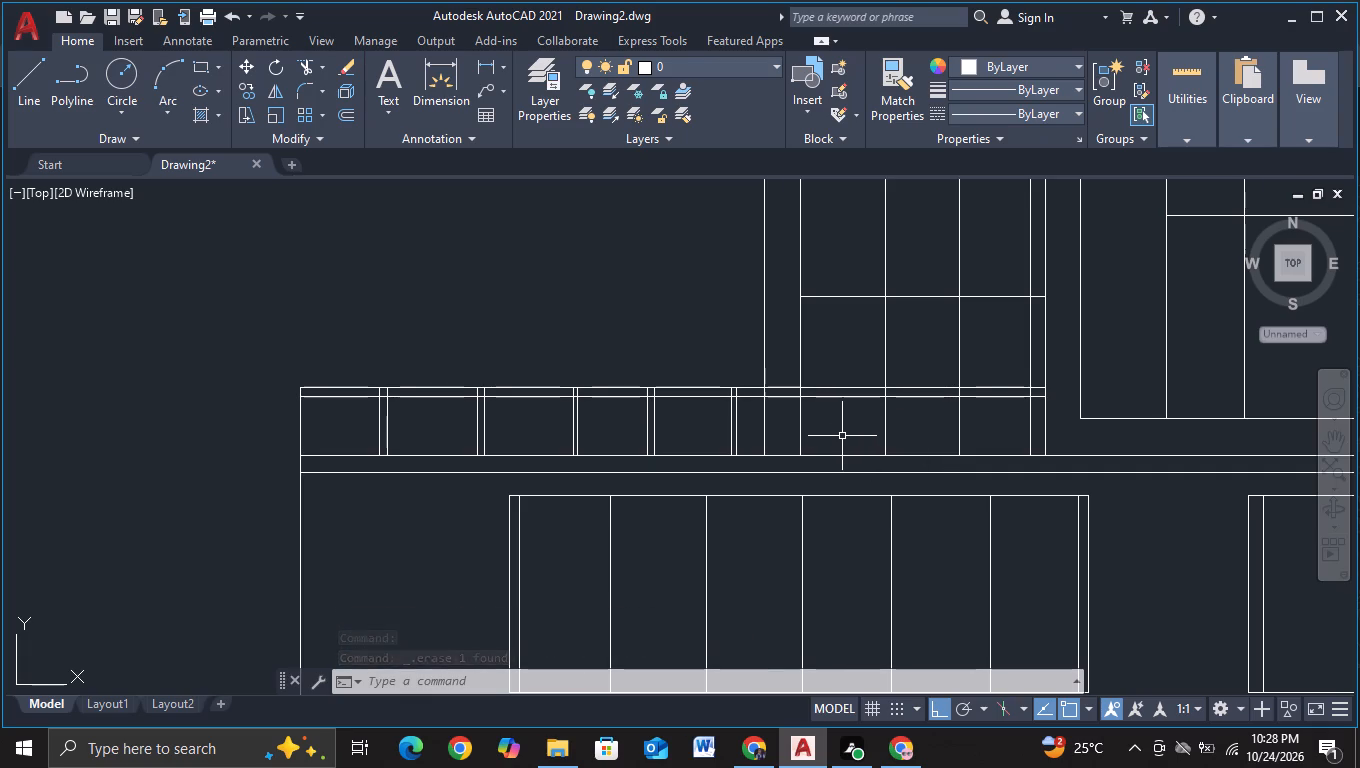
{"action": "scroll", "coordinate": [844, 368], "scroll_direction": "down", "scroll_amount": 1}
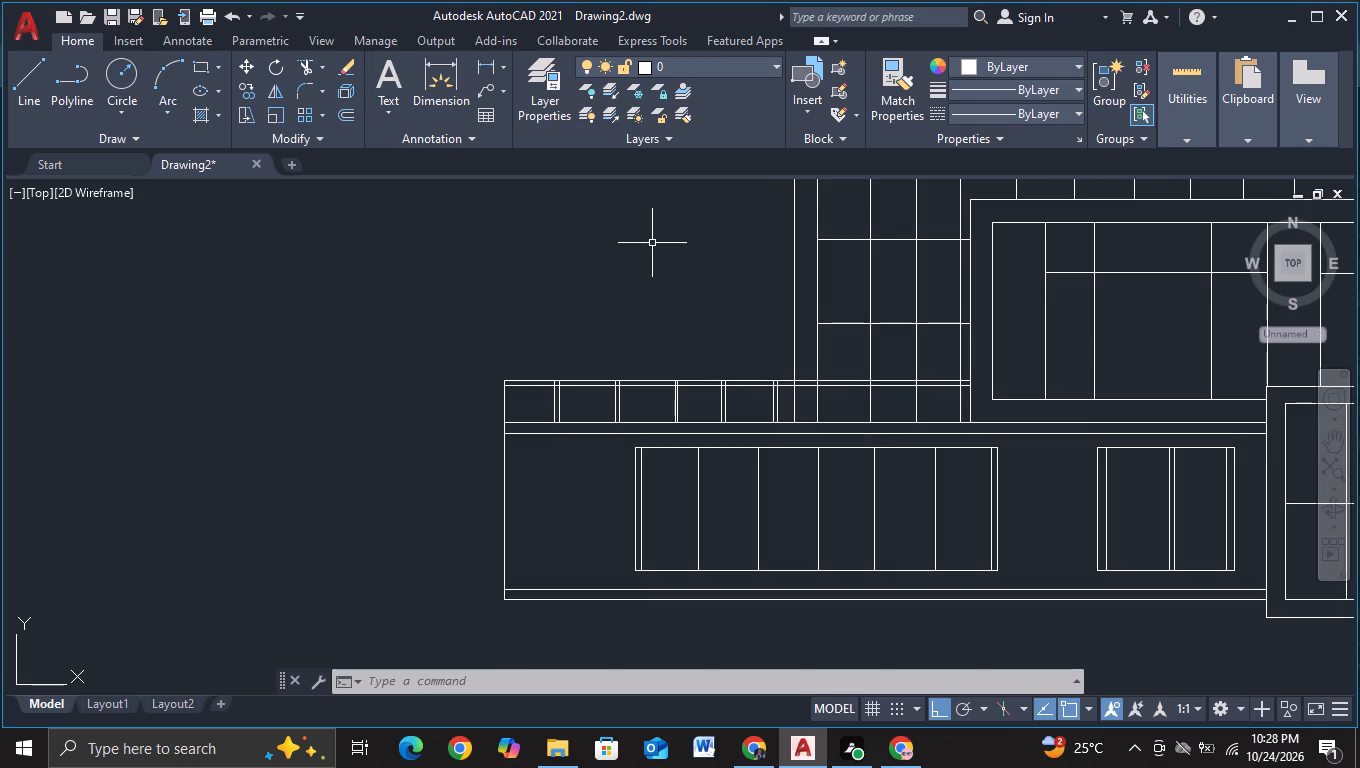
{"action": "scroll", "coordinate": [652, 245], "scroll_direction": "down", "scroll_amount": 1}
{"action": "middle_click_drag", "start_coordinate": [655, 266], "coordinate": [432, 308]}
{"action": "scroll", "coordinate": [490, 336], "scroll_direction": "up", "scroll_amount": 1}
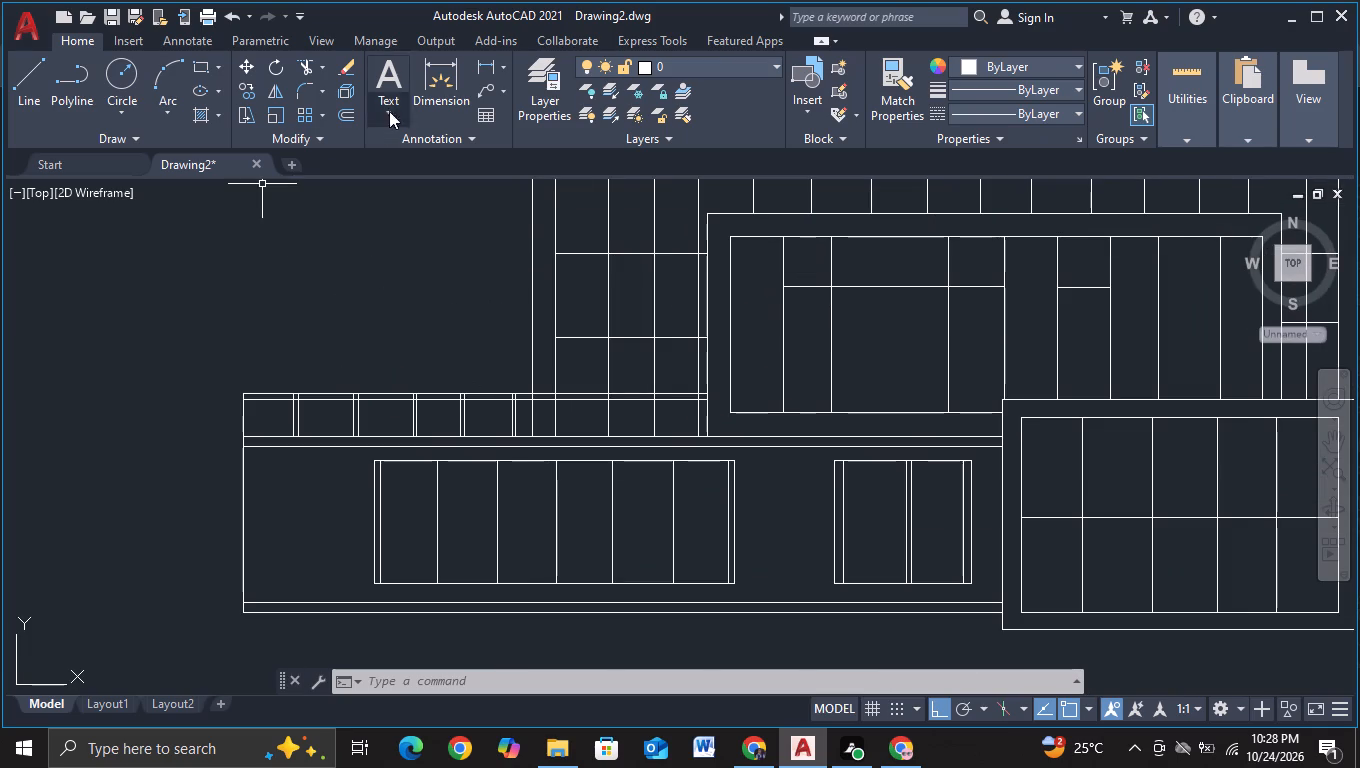
Trim the double rail lines where they cross the tower, bay by bay from its left edge to the projecting frame.
{"action": "left_click", "coordinate": [303, 68]}
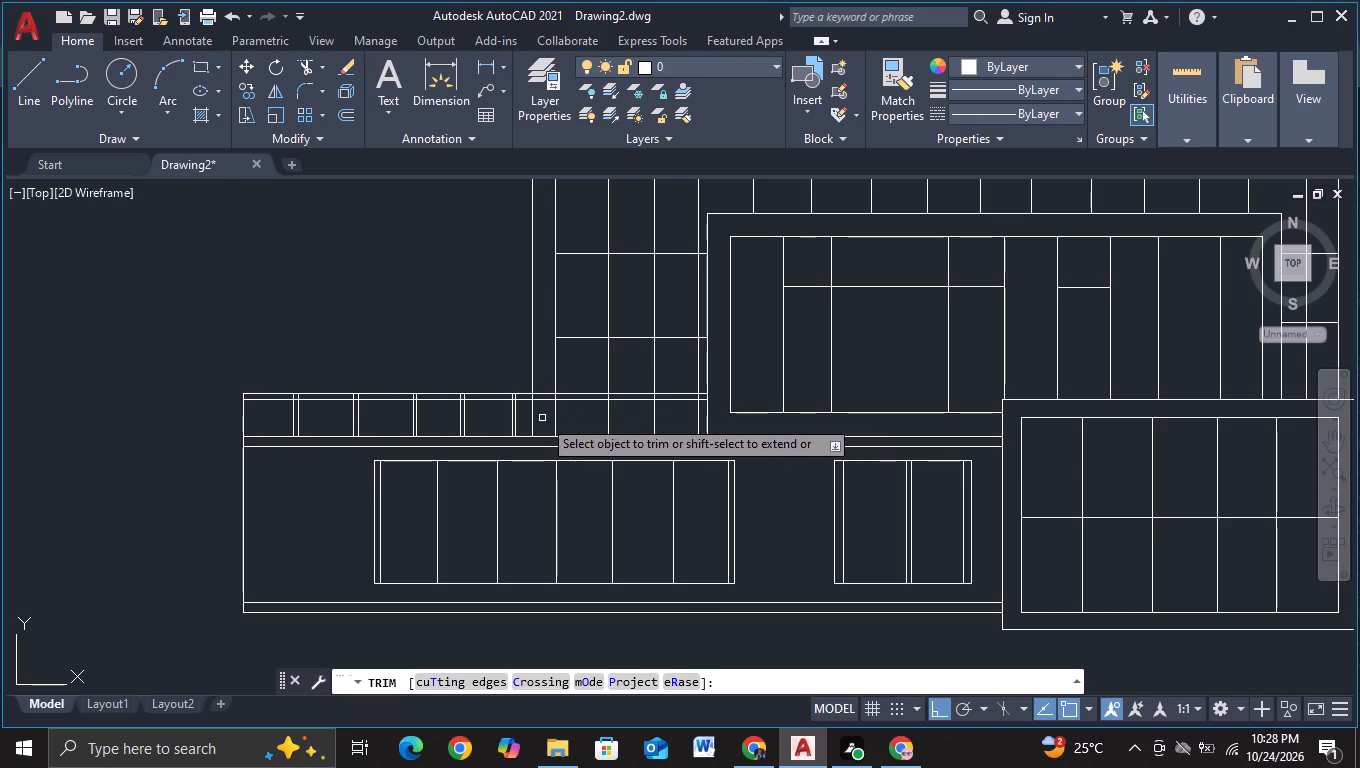
{"action": "left_click", "coordinate": [542, 418]}
{"action": "left_click", "coordinate": [543, 379]}
{"action": "left_click", "coordinate": [579, 426]}
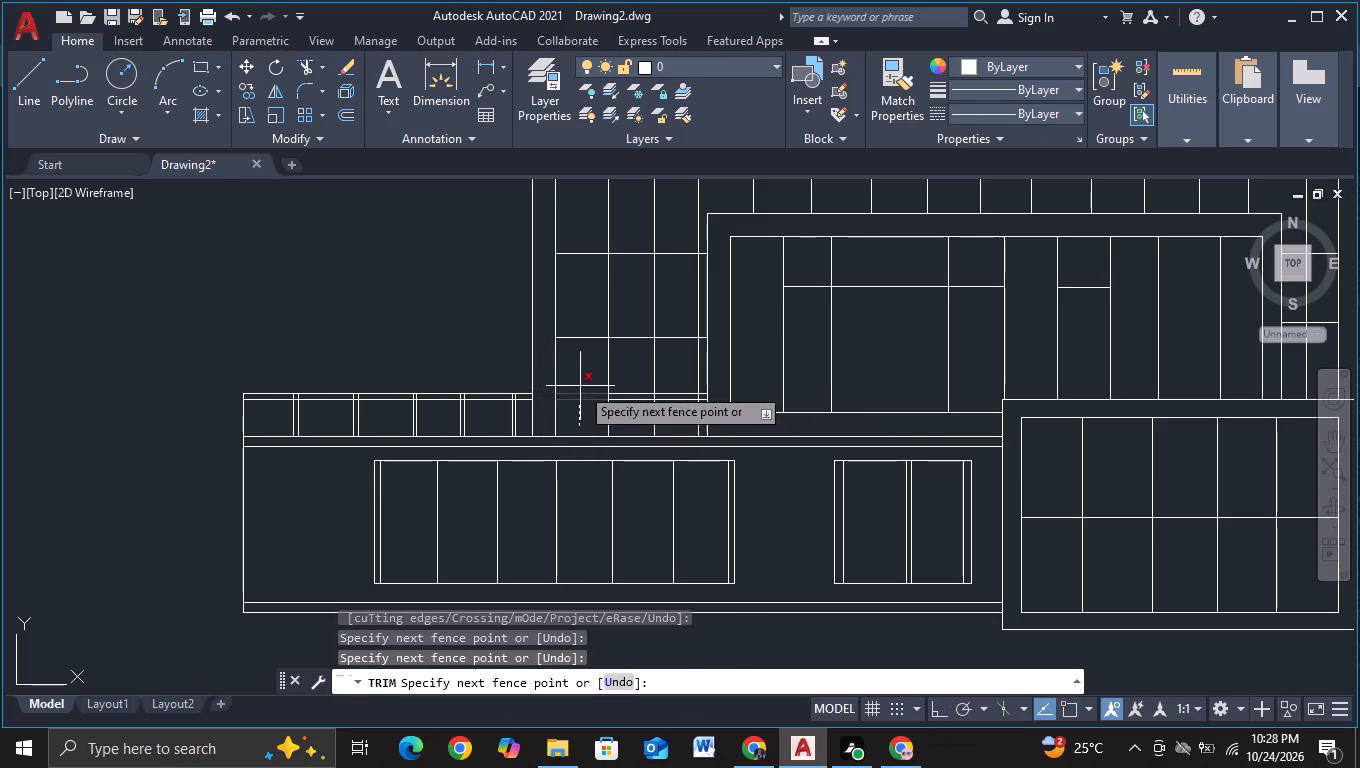
{"action": "left_click", "coordinate": [581, 383]}
{"action": "left_click", "coordinate": [635, 420]}
{"action": "left_click", "coordinate": [635, 389]}
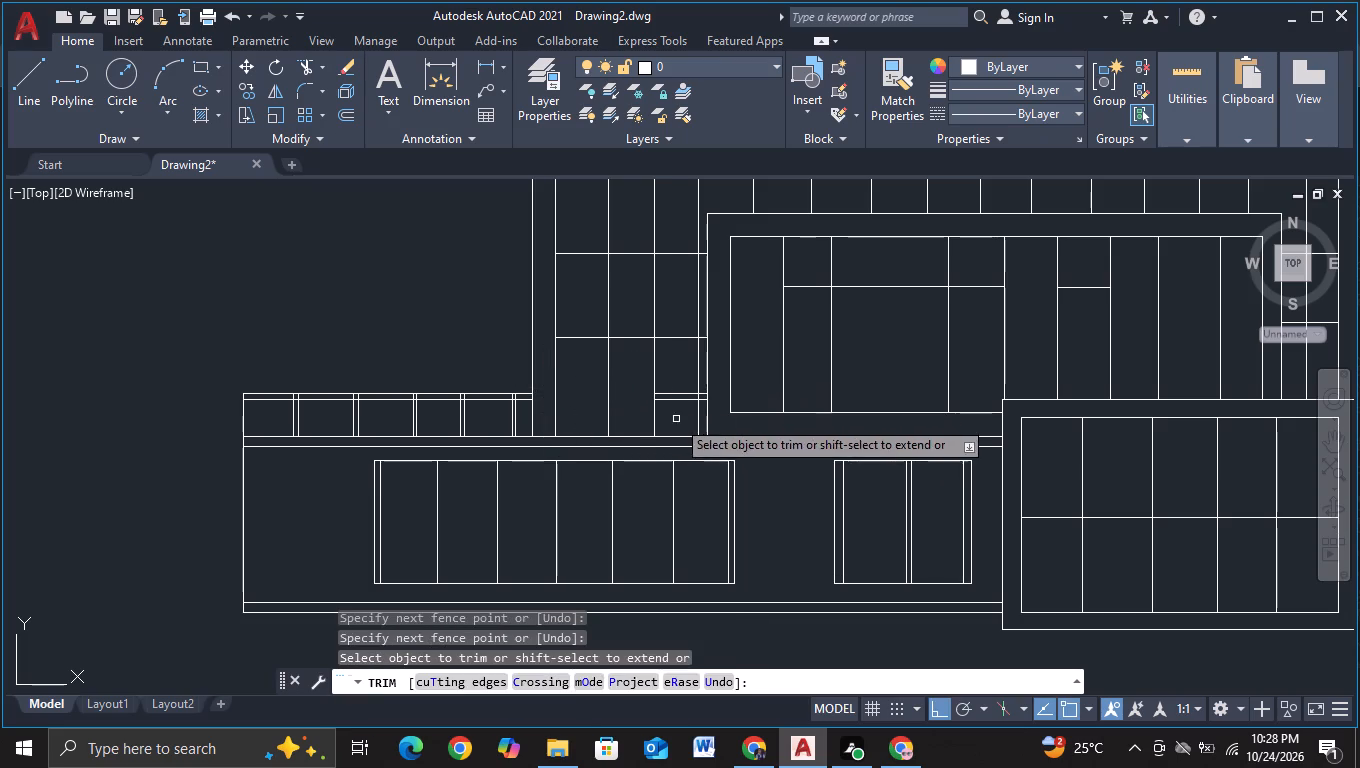
{"action": "left_click", "coordinate": [676, 419]}
{"action": "left_click", "coordinate": [676, 393]}
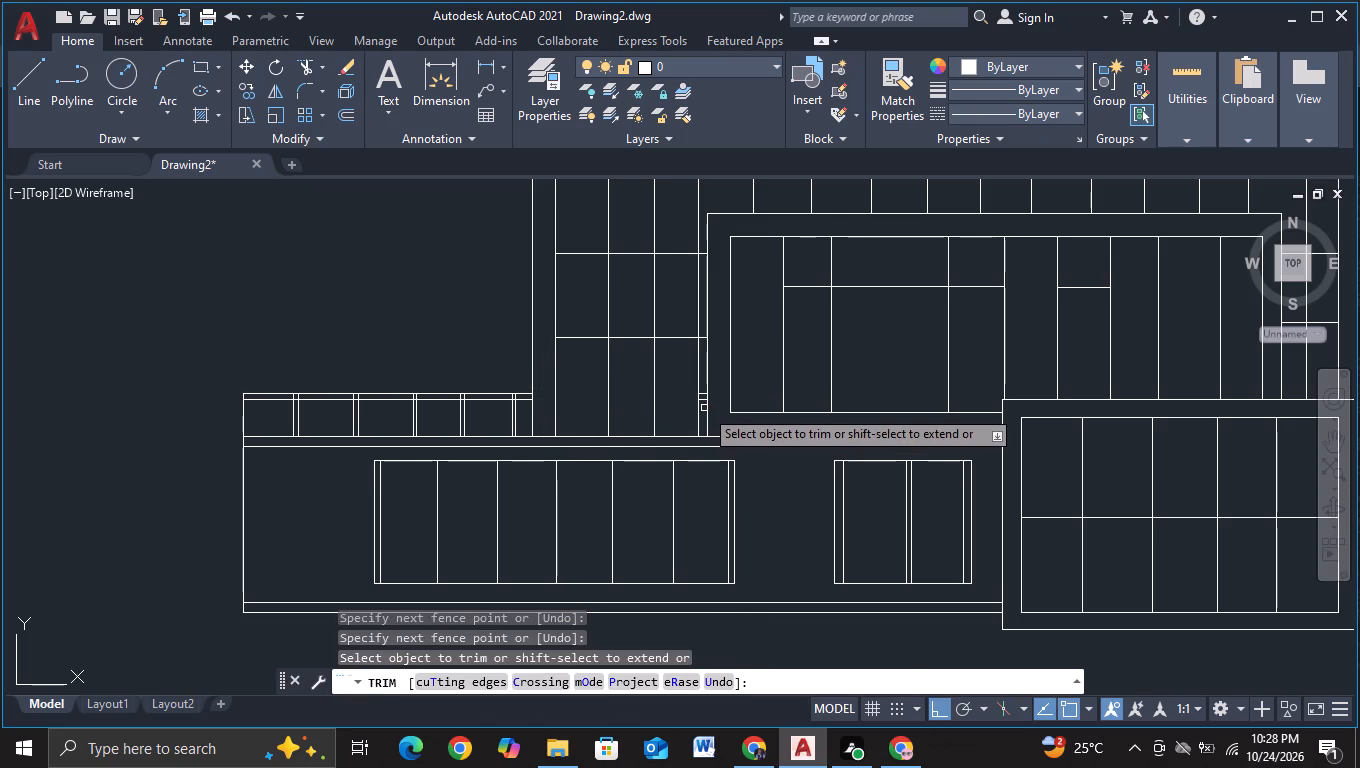
{"action": "scroll", "coordinate": [704, 408], "scroll_direction": "up", "scroll_amount": 1}
{"action": "left_click", "coordinate": [703, 404]}
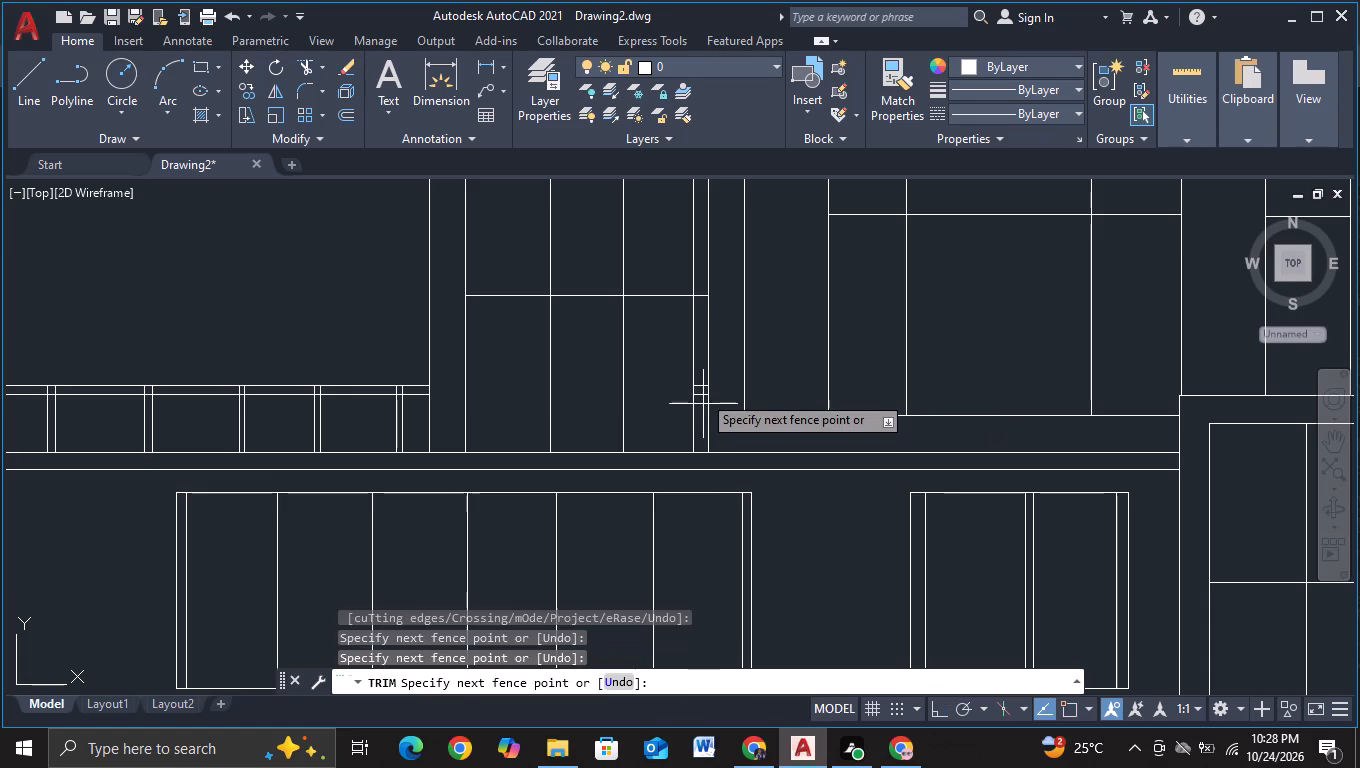
{"action": "left_click", "coordinate": [700, 376]}
{"action": "scroll", "coordinate": [665, 386], "scroll_direction": "down", "scroll_amount": 2}
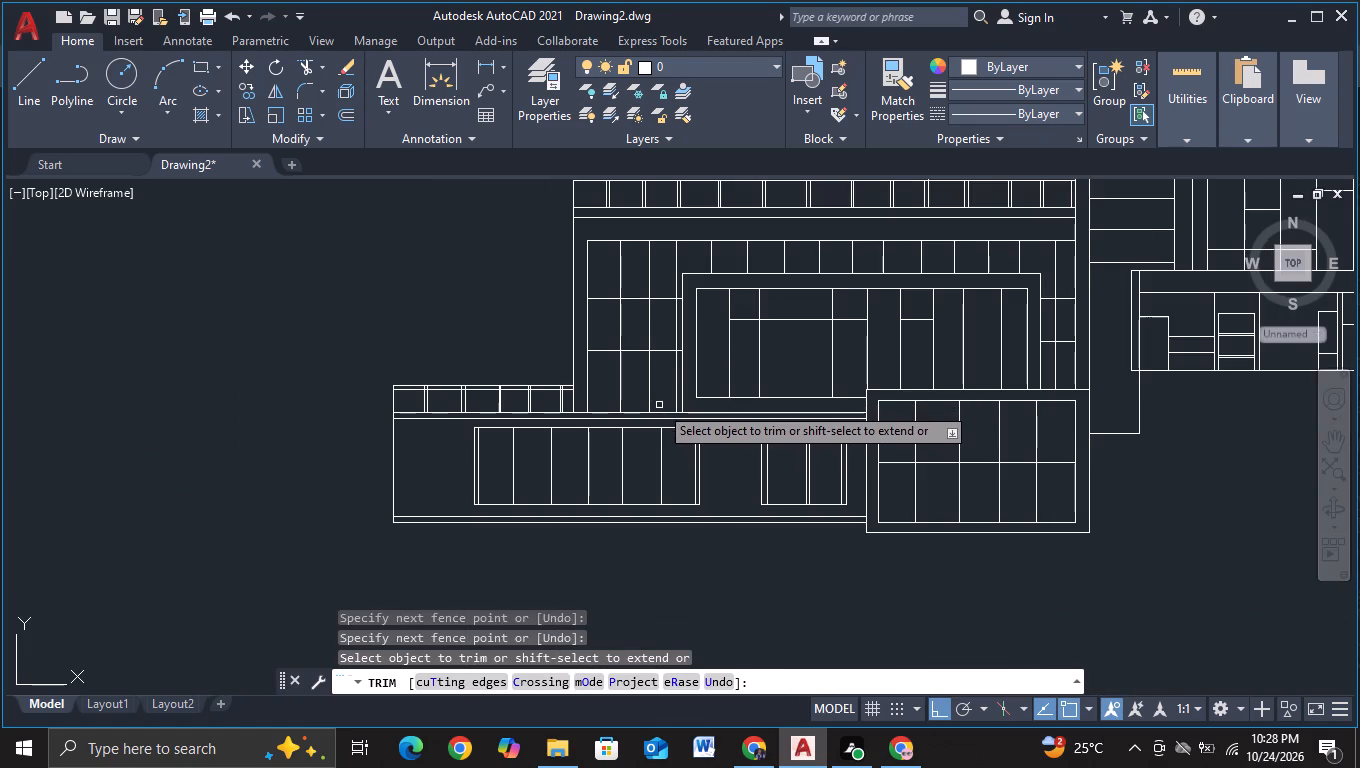
{"action": "key", "text": "Escape"}
Move the lower horizontal mullion of the tower's left window slightly straight down.
{"action": "scroll", "coordinate": [365, 318], "scroll_direction": "down", "scroll_amount": 1}
{"action": "middle_click_drag", "start_coordinate": [368, 318], "coordinate": [408, 303]}
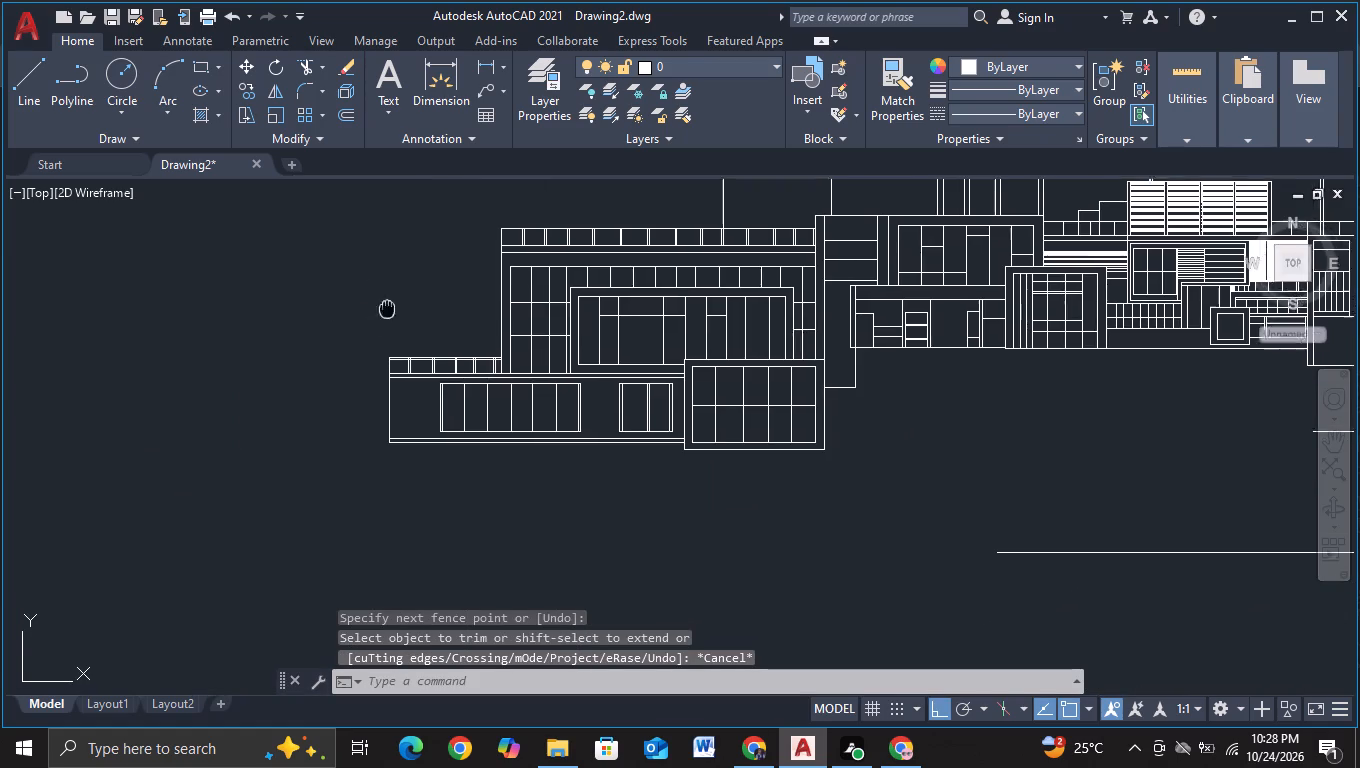
{"action": "middle_click_drag", "start_coordinate": [408, 303], "coordinate": [435, 296]}
{"action": "middle_click_drag", "start_coordinate": [375, 347], "coordinate": [360, 369]}
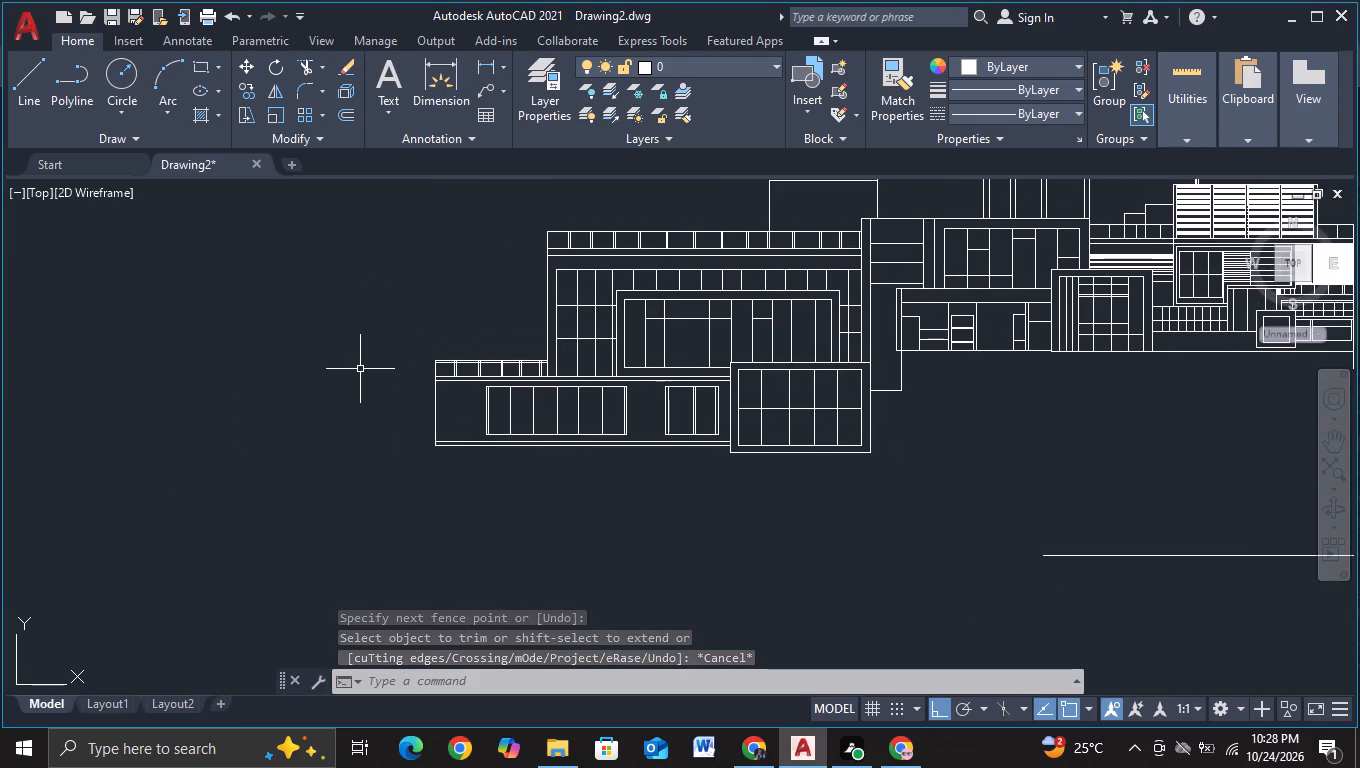
{"action": "left_click", "coordinate": [576, 337]}
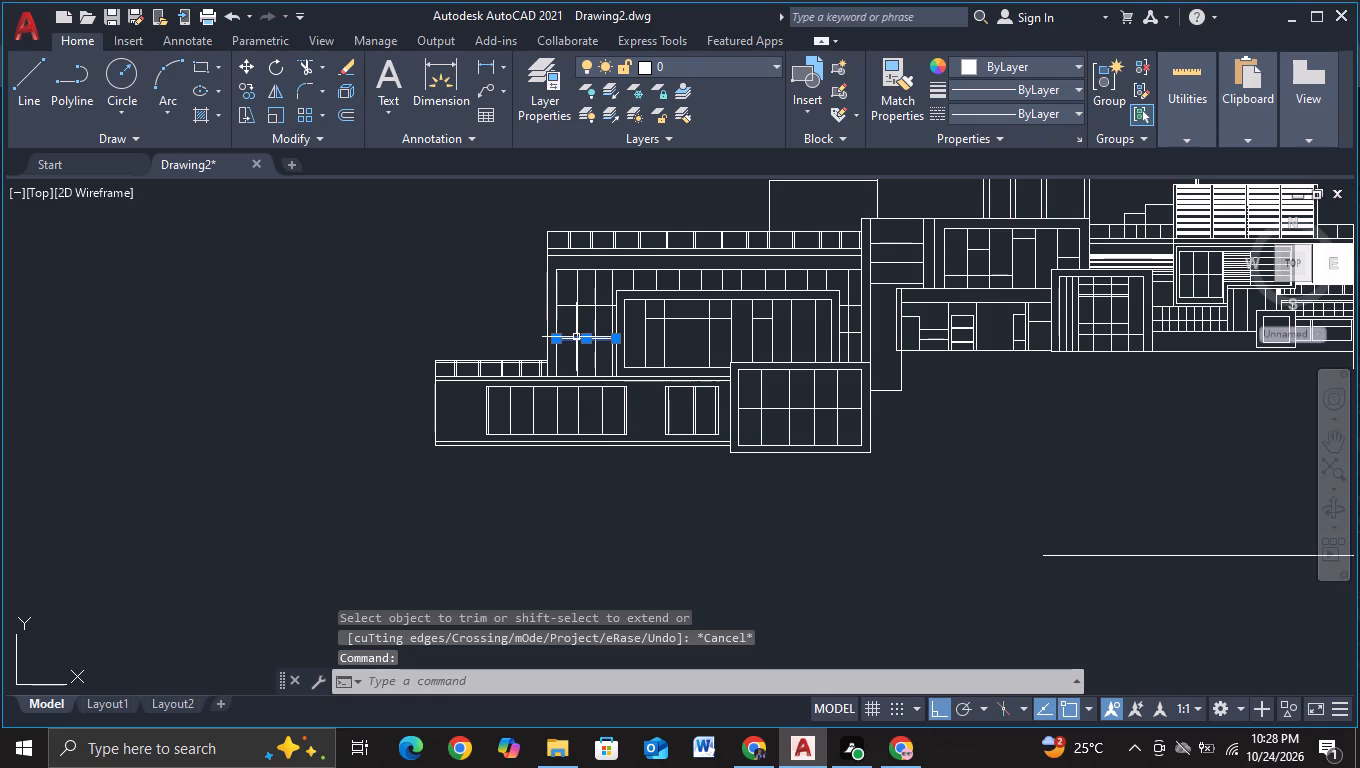
{"action": "key", "text": "m"}
{"action": "left_click", "coordinate": [639, 384]}
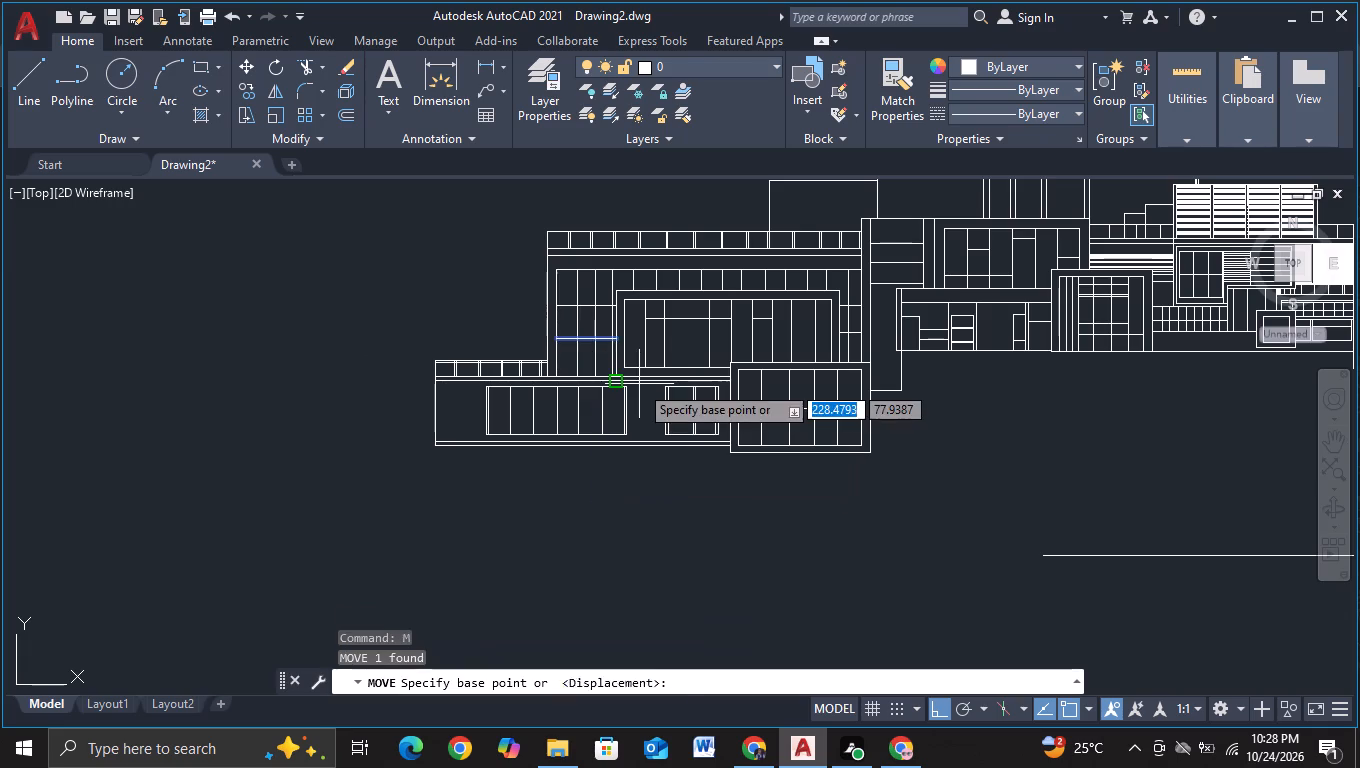
{"action": "scroll", "coordinate": [516, 319], "scroll_direction": "up", "scroll_amount": 2}
{"action": "left_click", "coordinate": [521, 321]}
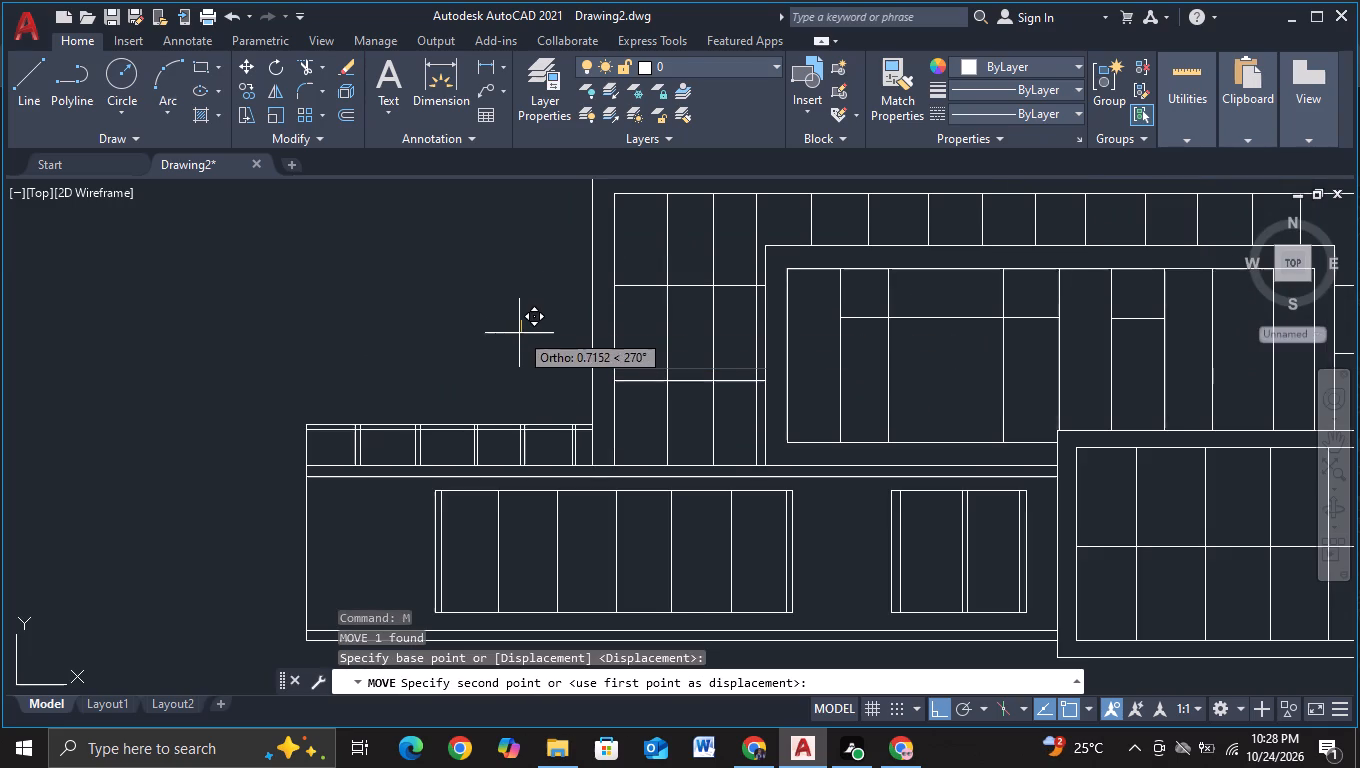
{"action": "left_click", "coordinate": [519, 336]}
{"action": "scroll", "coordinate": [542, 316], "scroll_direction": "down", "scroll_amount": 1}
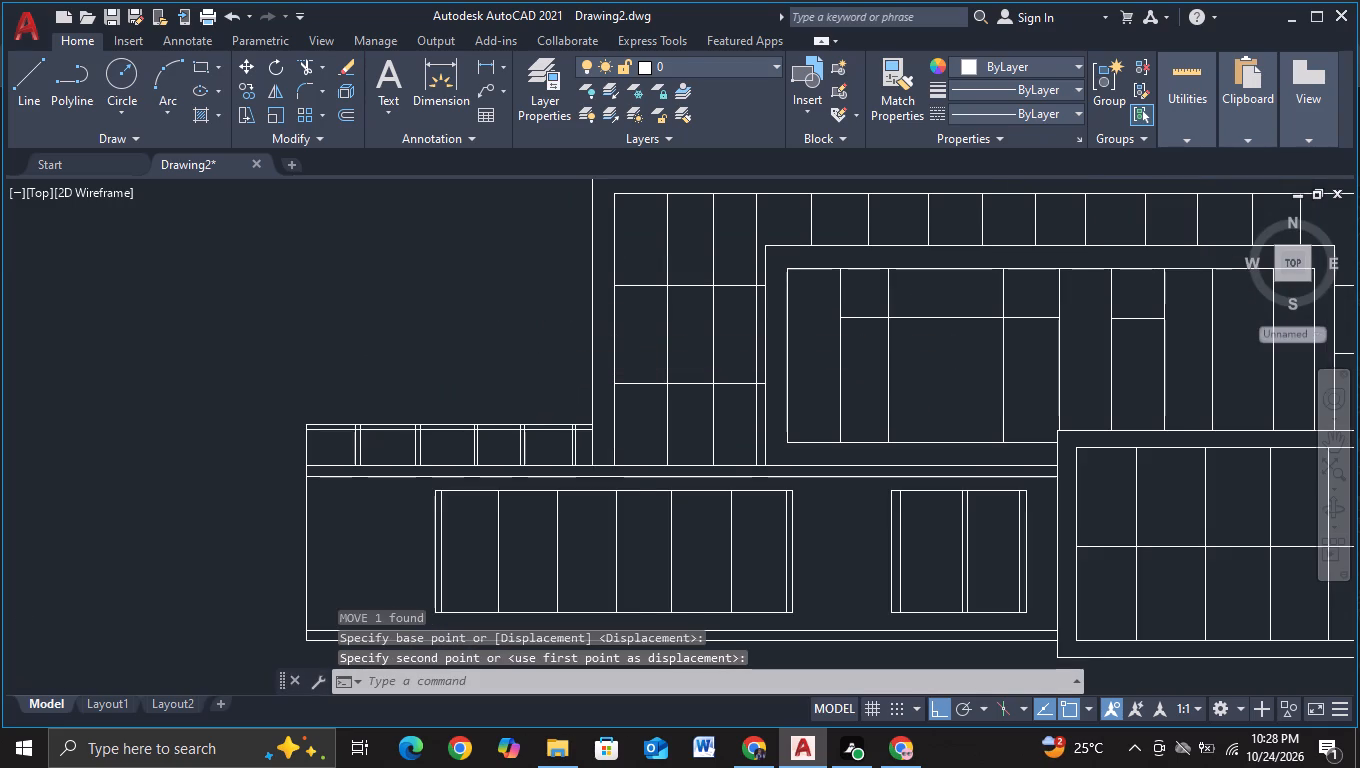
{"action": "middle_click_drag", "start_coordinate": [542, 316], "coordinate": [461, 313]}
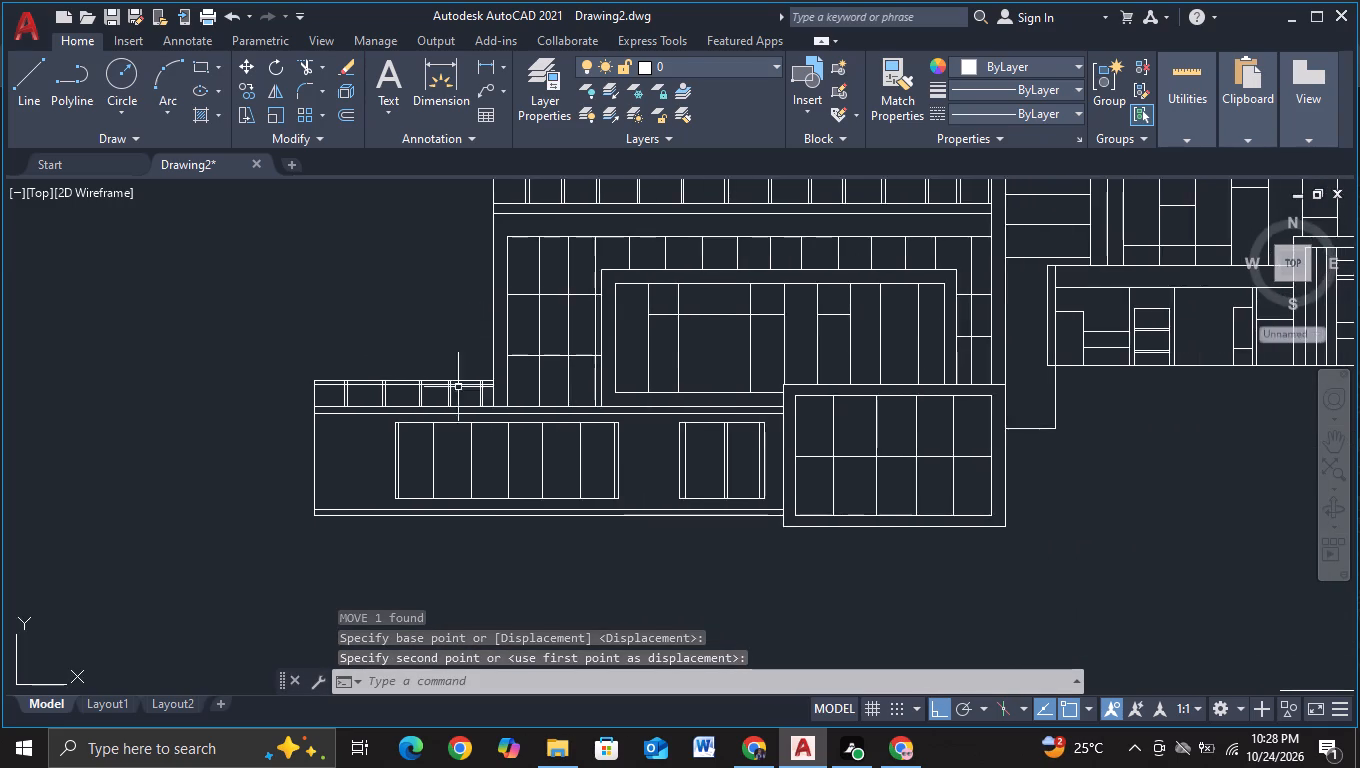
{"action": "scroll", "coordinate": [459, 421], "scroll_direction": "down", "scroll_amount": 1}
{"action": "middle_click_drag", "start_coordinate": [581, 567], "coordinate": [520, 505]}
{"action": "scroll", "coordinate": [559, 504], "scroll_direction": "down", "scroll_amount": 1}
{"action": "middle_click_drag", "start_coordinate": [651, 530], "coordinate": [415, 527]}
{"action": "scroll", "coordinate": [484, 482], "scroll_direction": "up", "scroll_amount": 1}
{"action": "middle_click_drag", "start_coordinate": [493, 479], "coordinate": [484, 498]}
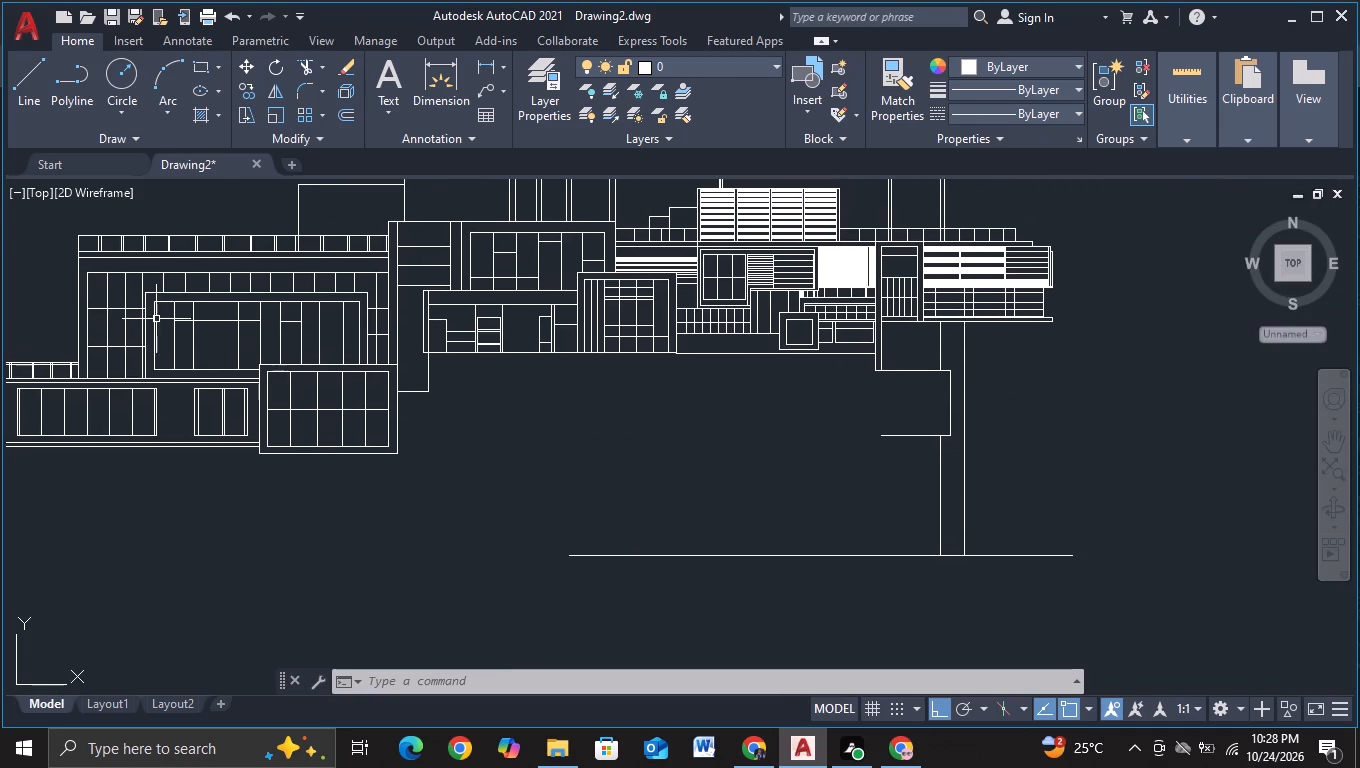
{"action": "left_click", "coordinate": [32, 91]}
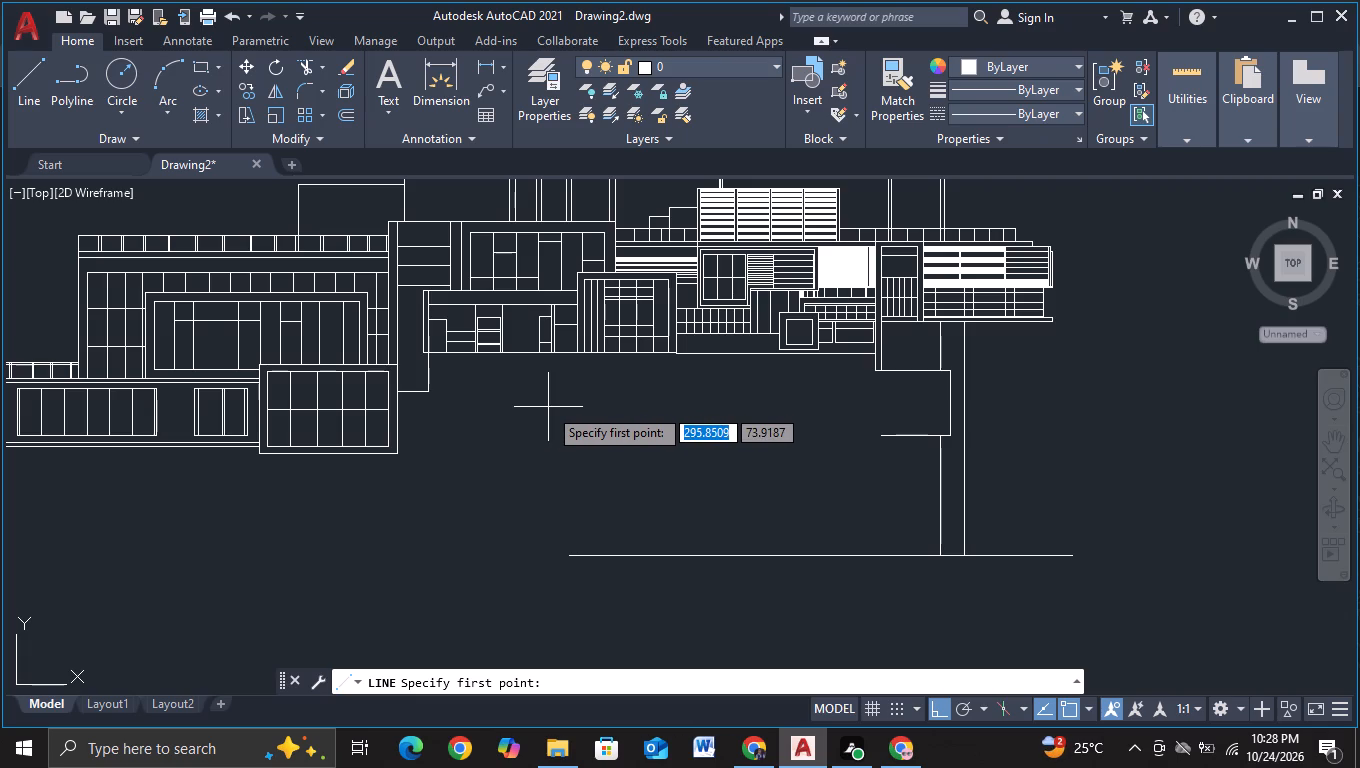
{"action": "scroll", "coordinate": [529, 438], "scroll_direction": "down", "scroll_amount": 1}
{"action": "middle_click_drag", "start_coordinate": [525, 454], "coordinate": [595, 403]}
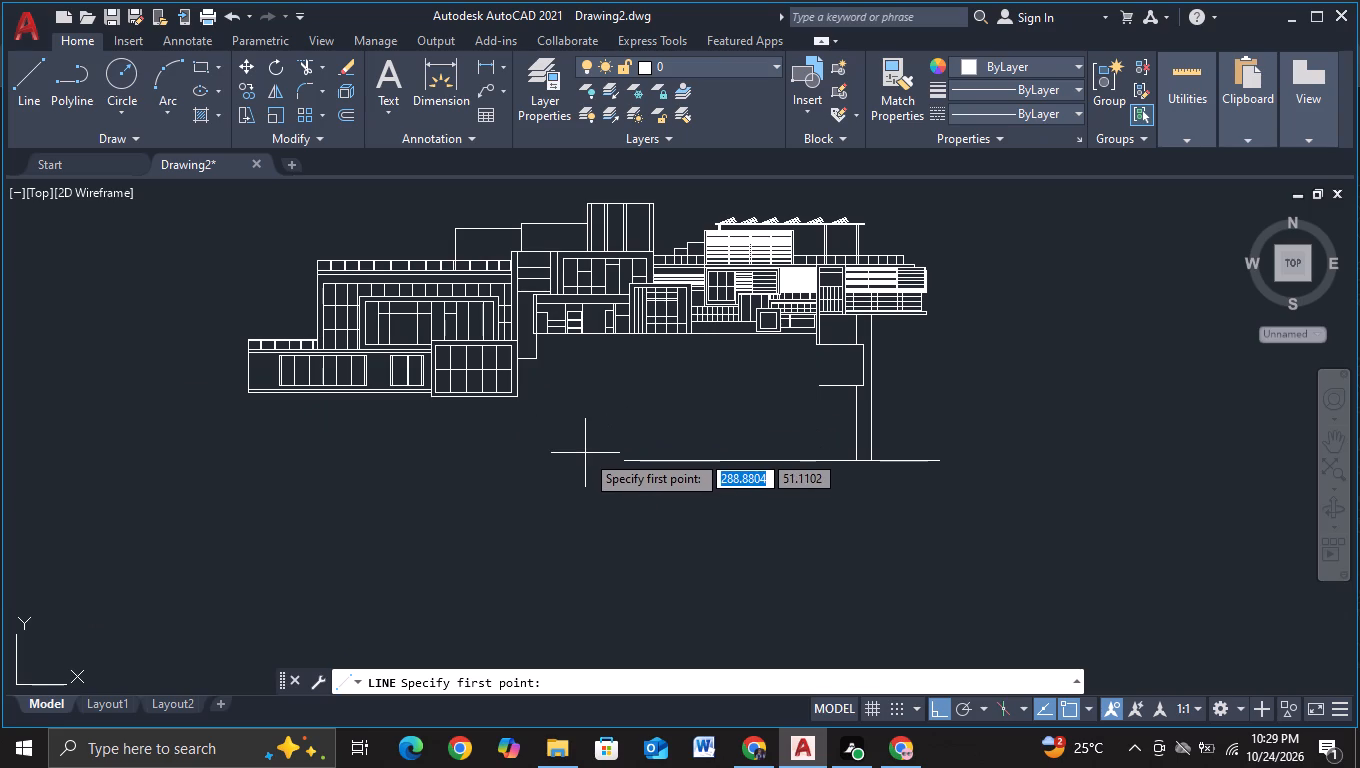
Trim the long bottom ground line's portion left of the two tall vertical lines.
{"action": "left_click", "coordinate": [301, 62]}
{"action": "left_click", "coordinate": [754, 418]}
{"action": "left_click", "coordinate": [769, 525]}
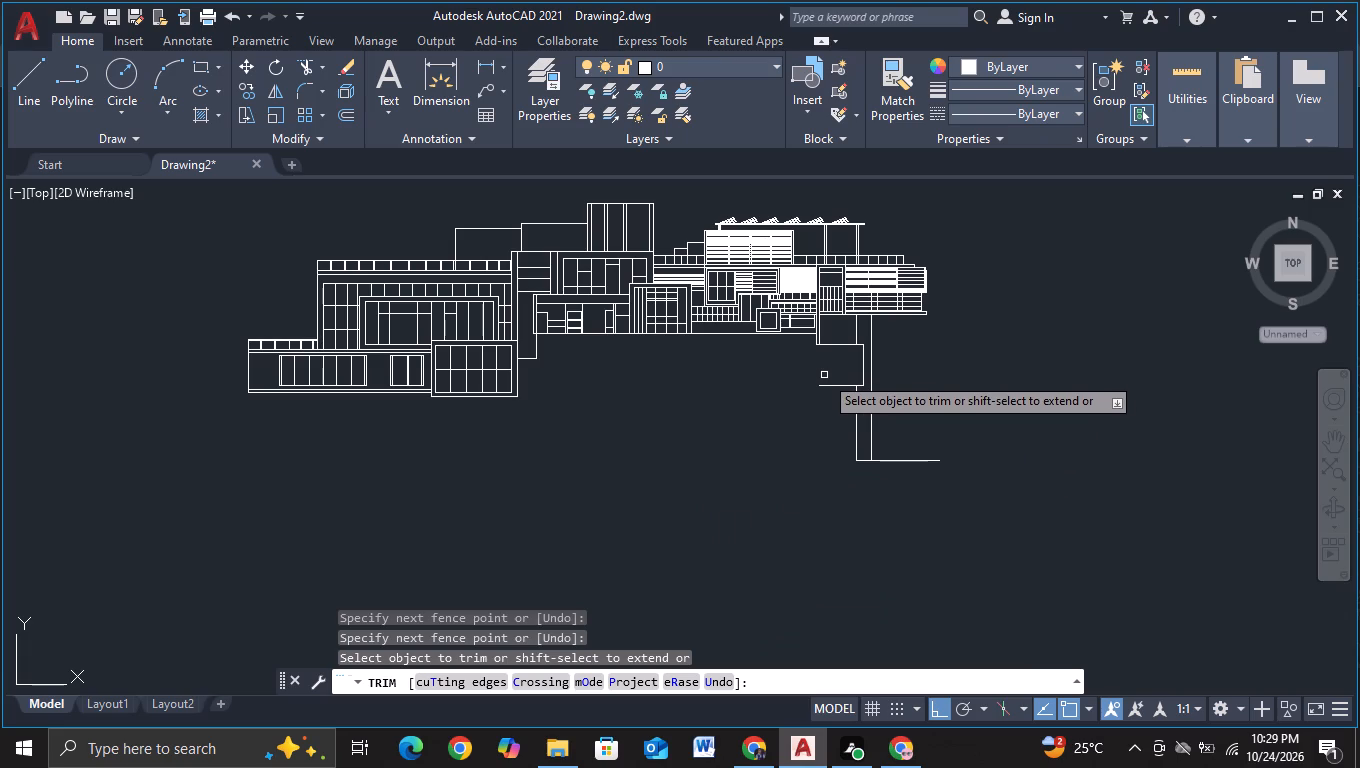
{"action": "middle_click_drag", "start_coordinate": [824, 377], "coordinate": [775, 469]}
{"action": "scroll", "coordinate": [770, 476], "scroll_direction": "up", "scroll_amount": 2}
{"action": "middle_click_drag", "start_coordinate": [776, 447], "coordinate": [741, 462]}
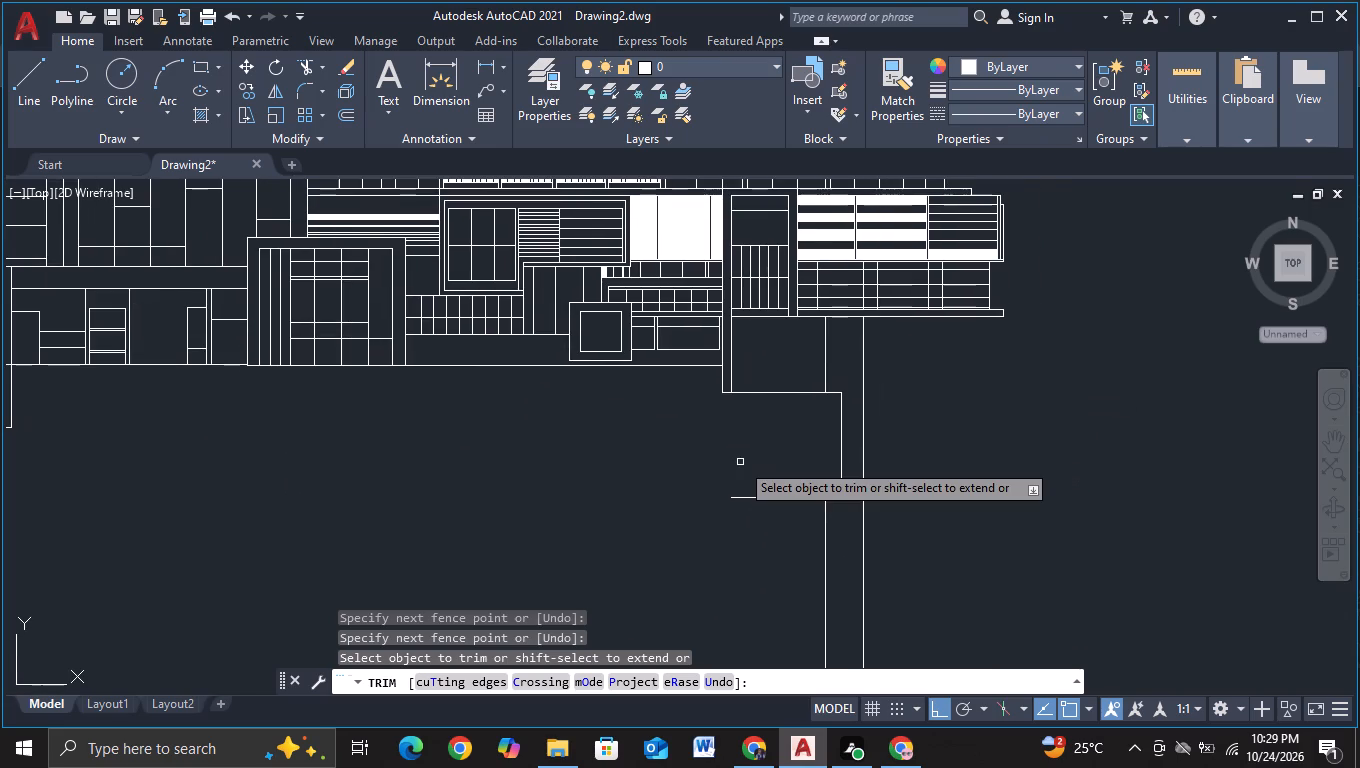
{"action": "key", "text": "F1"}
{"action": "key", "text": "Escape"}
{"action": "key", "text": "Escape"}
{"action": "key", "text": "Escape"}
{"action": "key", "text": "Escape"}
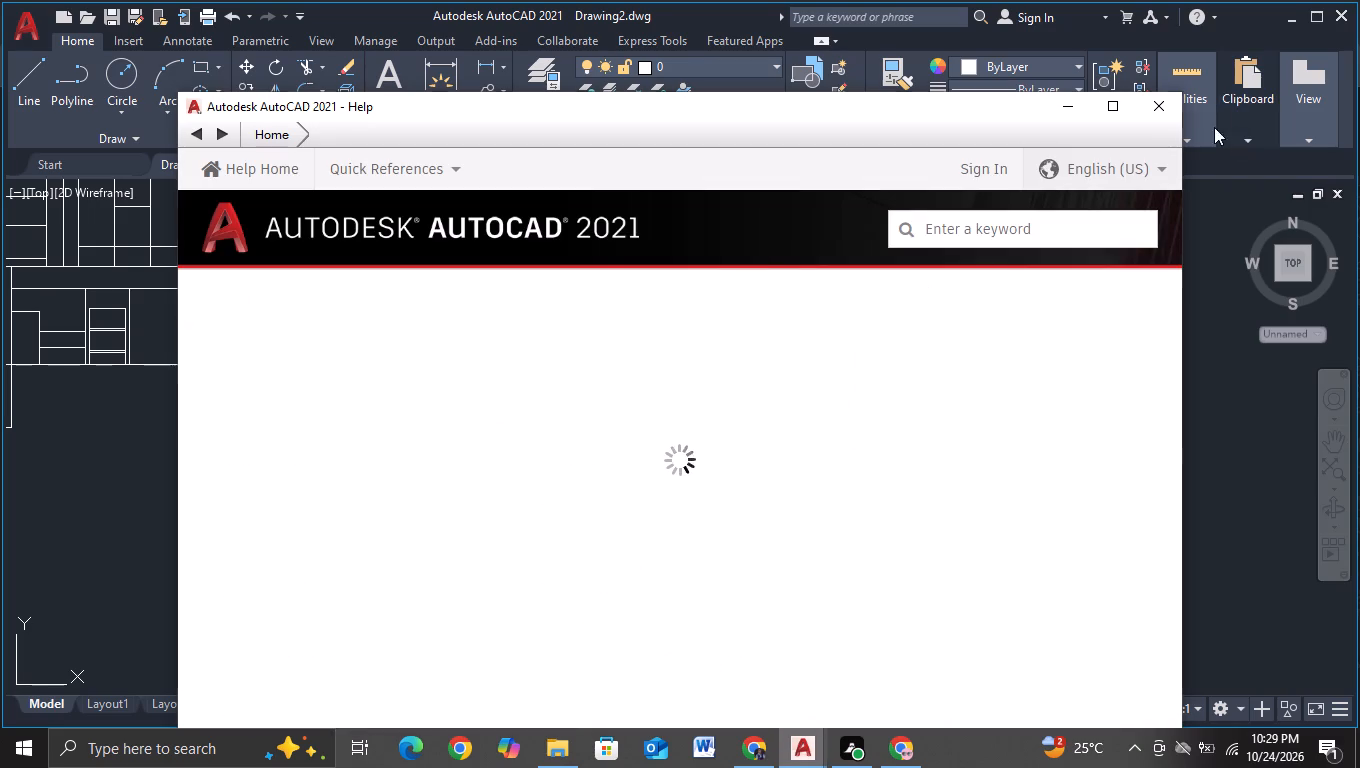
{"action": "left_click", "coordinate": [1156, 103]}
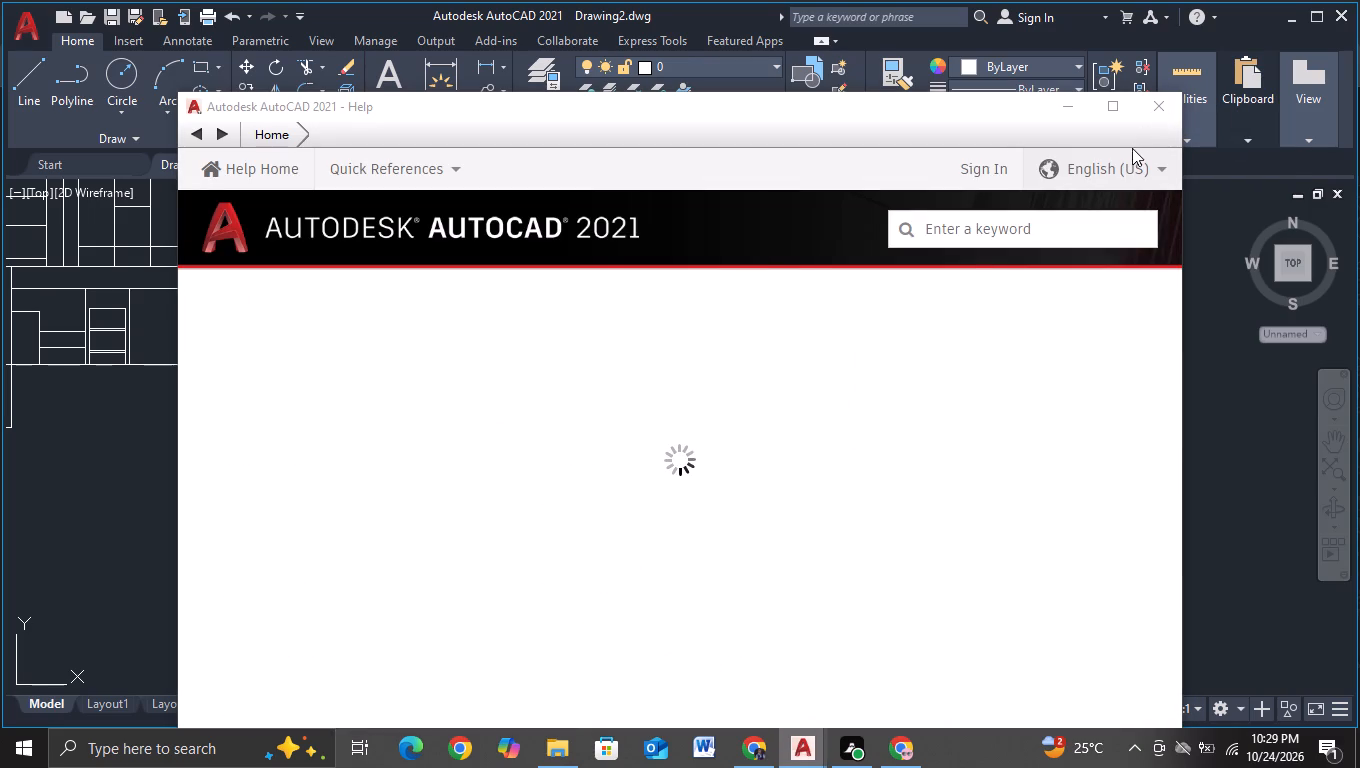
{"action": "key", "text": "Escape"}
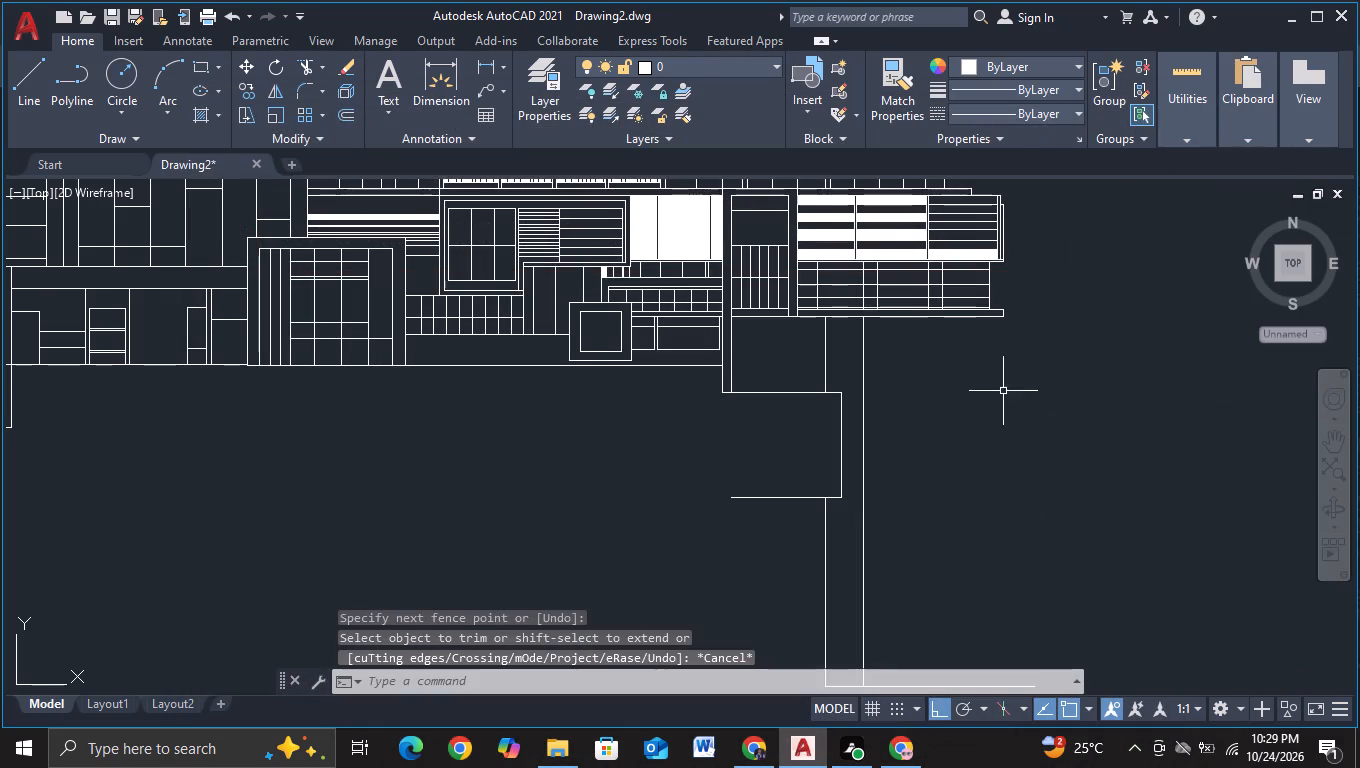
Move the short vertical line beneath the right balcony slab leftward, in line with the balcony railing's left edge.
{"action": "middle_click_drag", "start_coordinate": [1002, 392], "coordinate": [1117, 318]}
{"action": "middle_click_drag", "start_coordinate": [1078, 346], "coordinate": [1045, 380]}
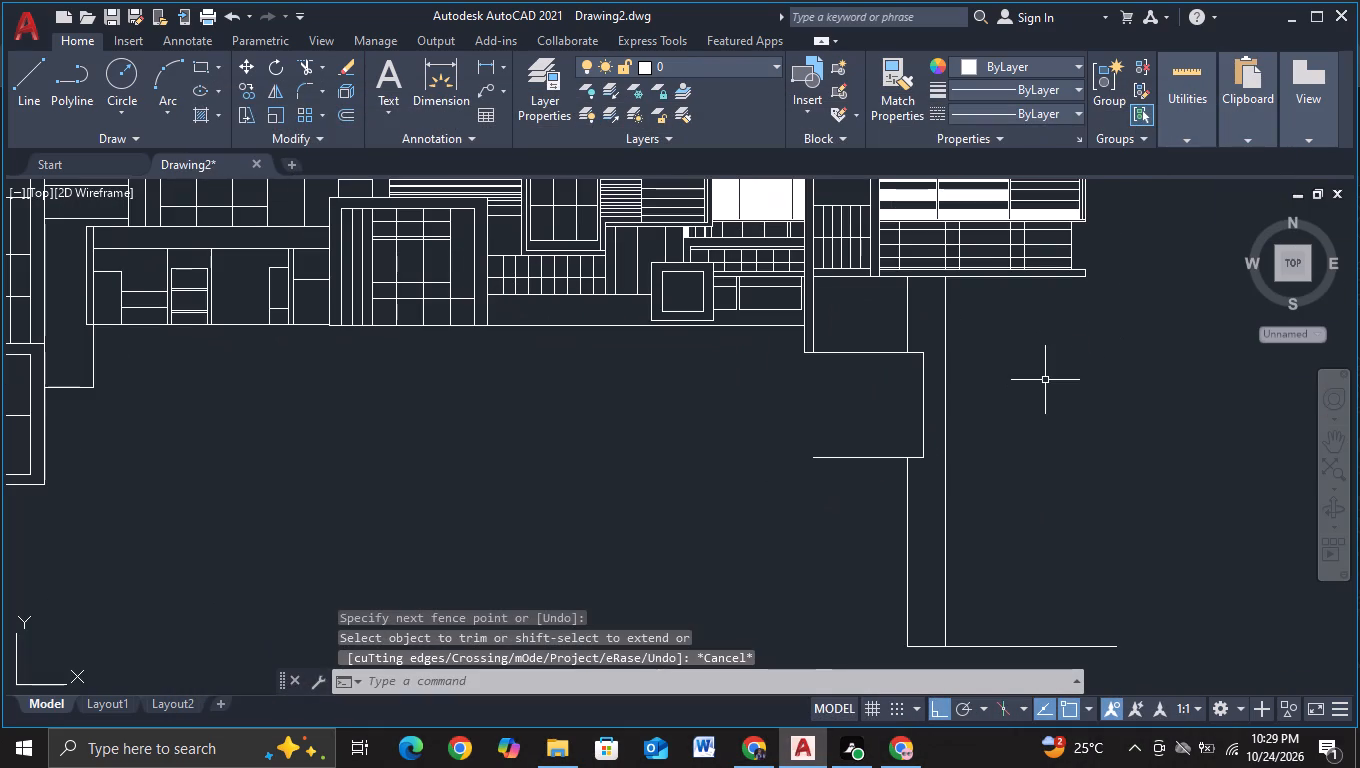
{"action": "middle_click_drag", "start_coordinate": [1045, 380], "coordinate": [983, 388]}
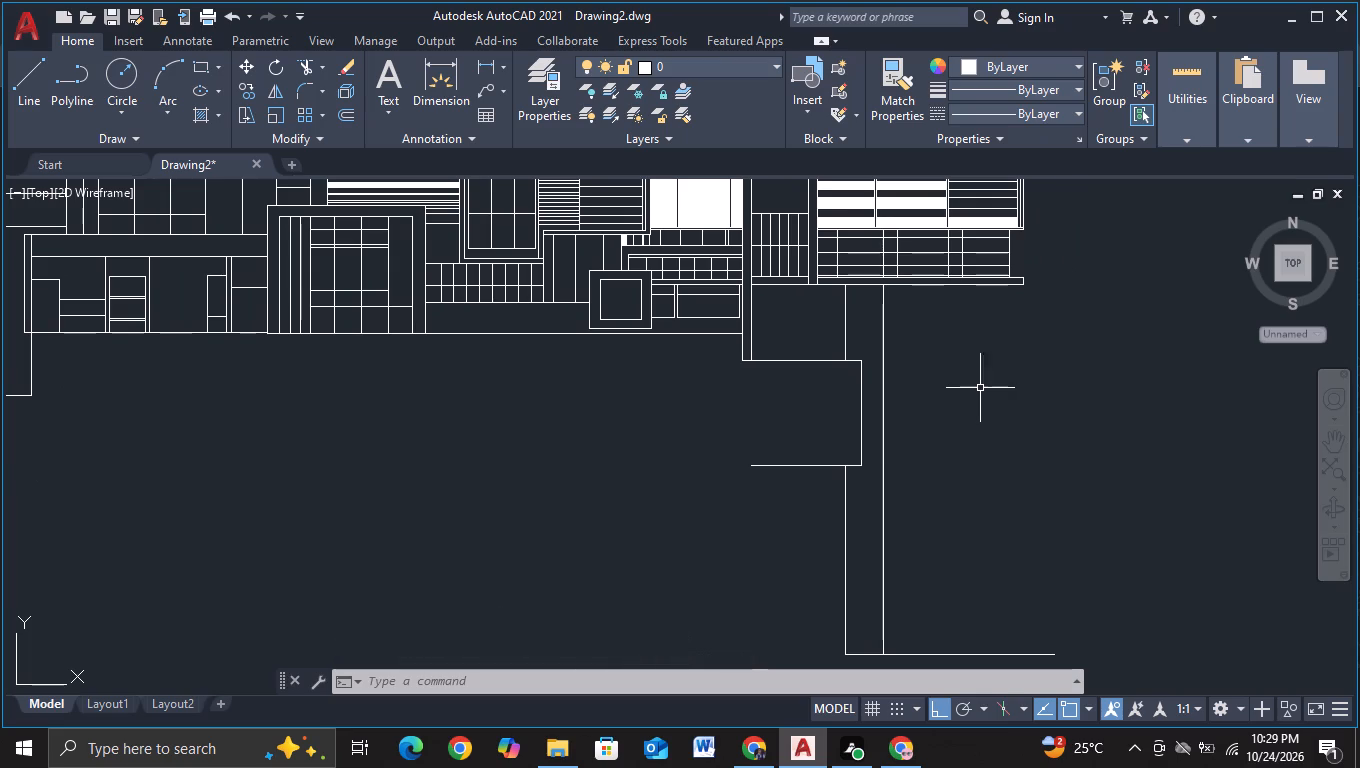
{"action": "left_click", "coordinate": [843, 326]}
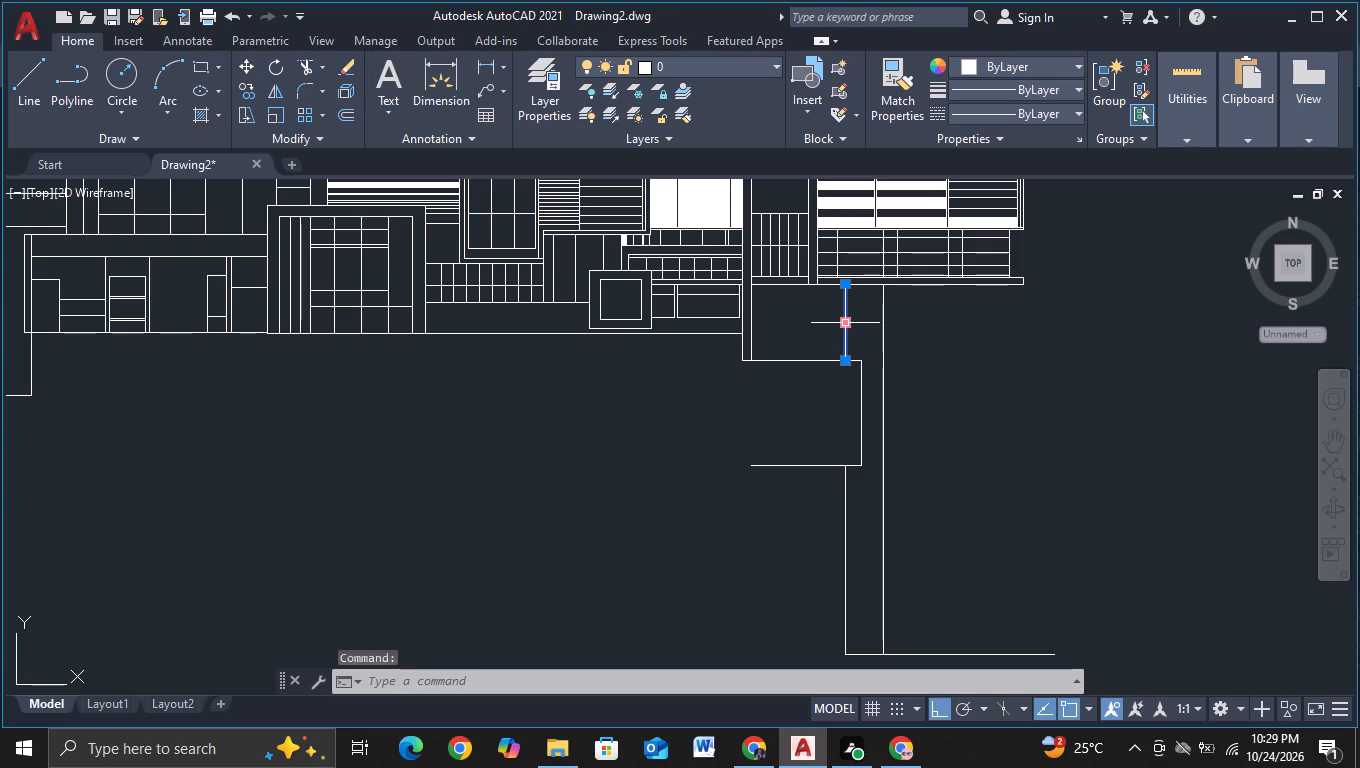
{"action": "key", "text": "m"}
{"action": "left_click", "coordinate": [900, 371]}
{"action": "left_click", "coordinate": [958, 361]}
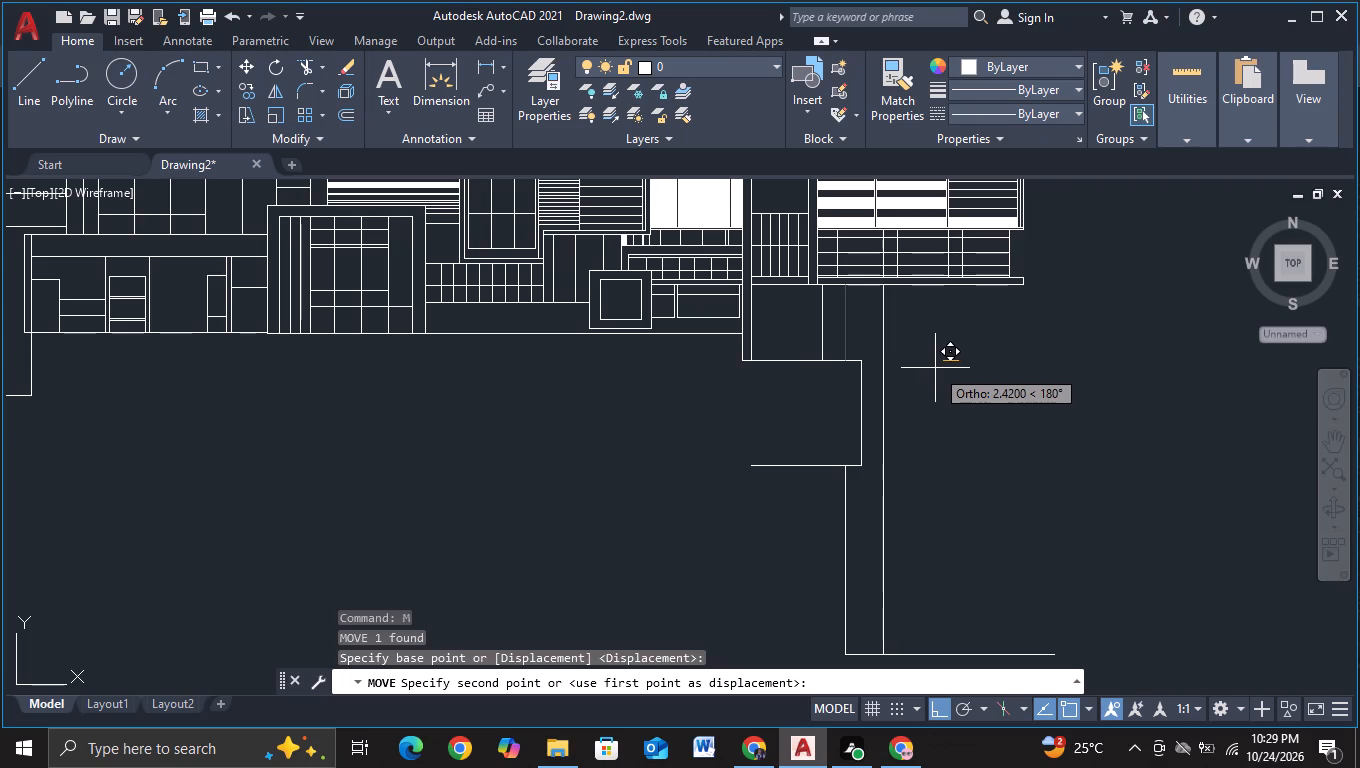
{"action": "left_click", "coordinate": [930, 366]}
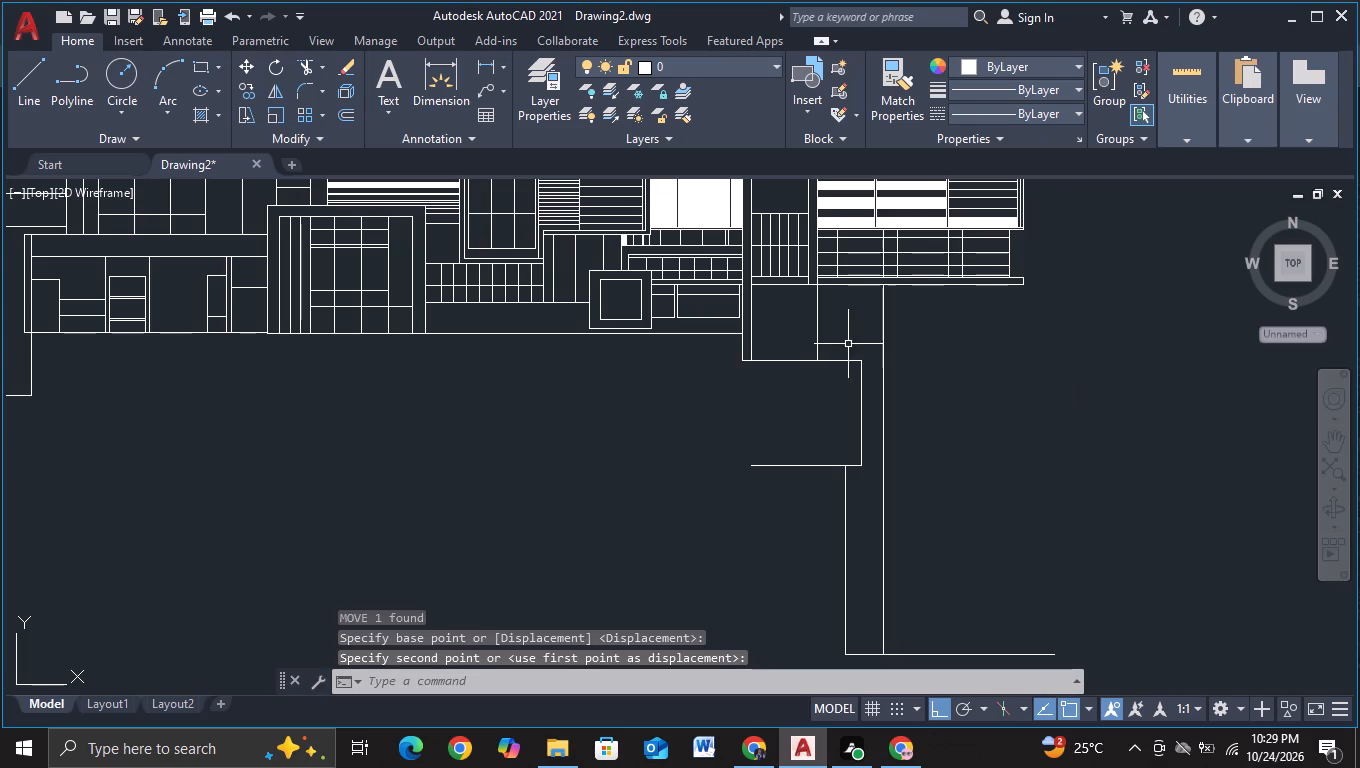
Copy the moved short vertical line rightward, to just inside the lower block's right edge.
{"action": "left_click", "coordinate": [818, 328]}
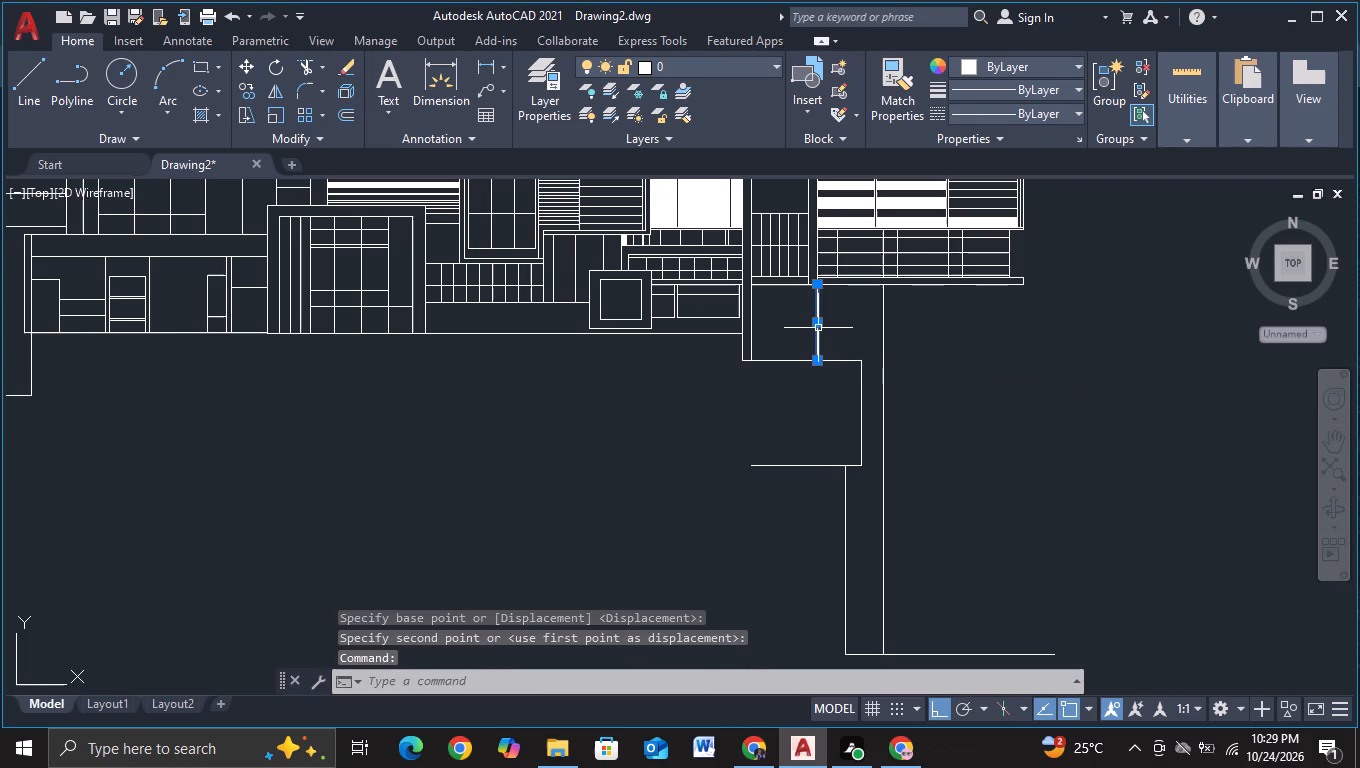
{"action": "key", "text": "c"}
{"action": "left_click", "coordinate": [892, 389]}
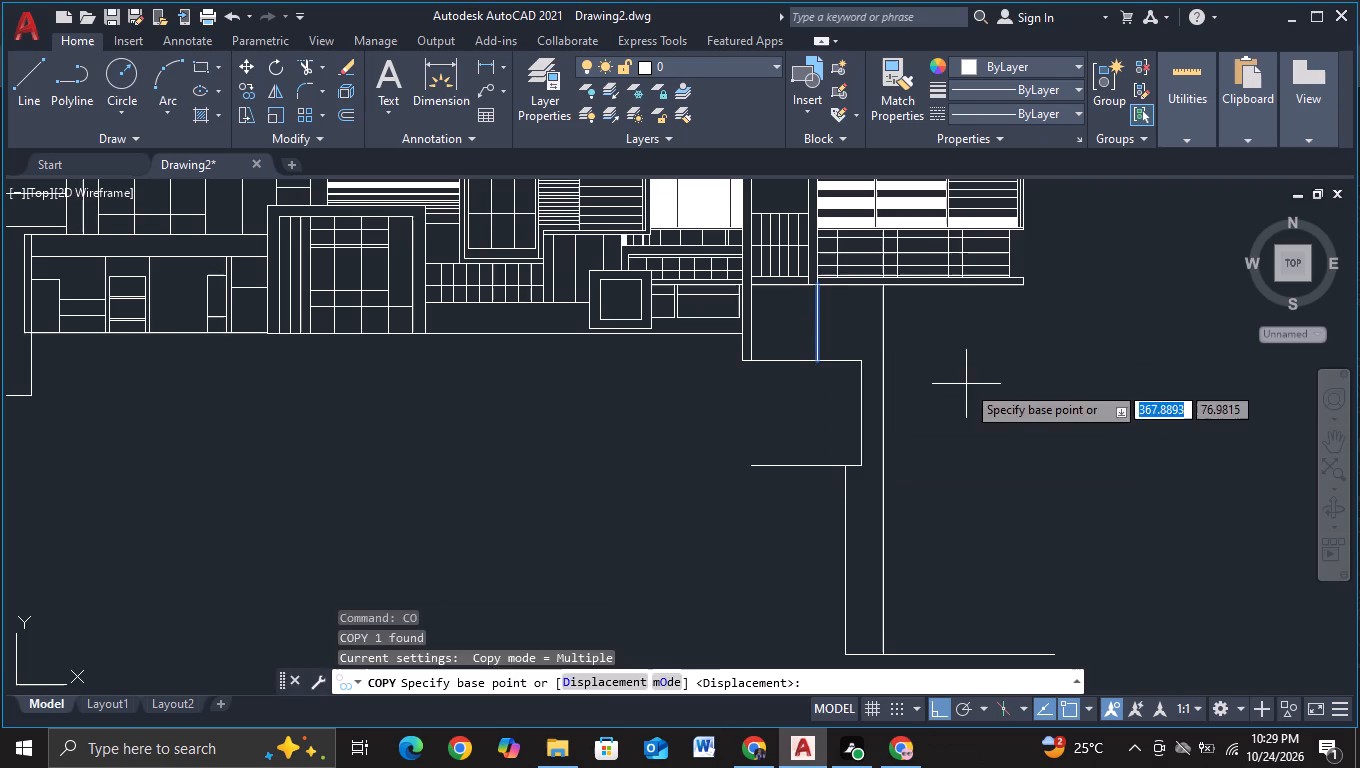
{"action": "left_click", "coordinate": [967, 384]}
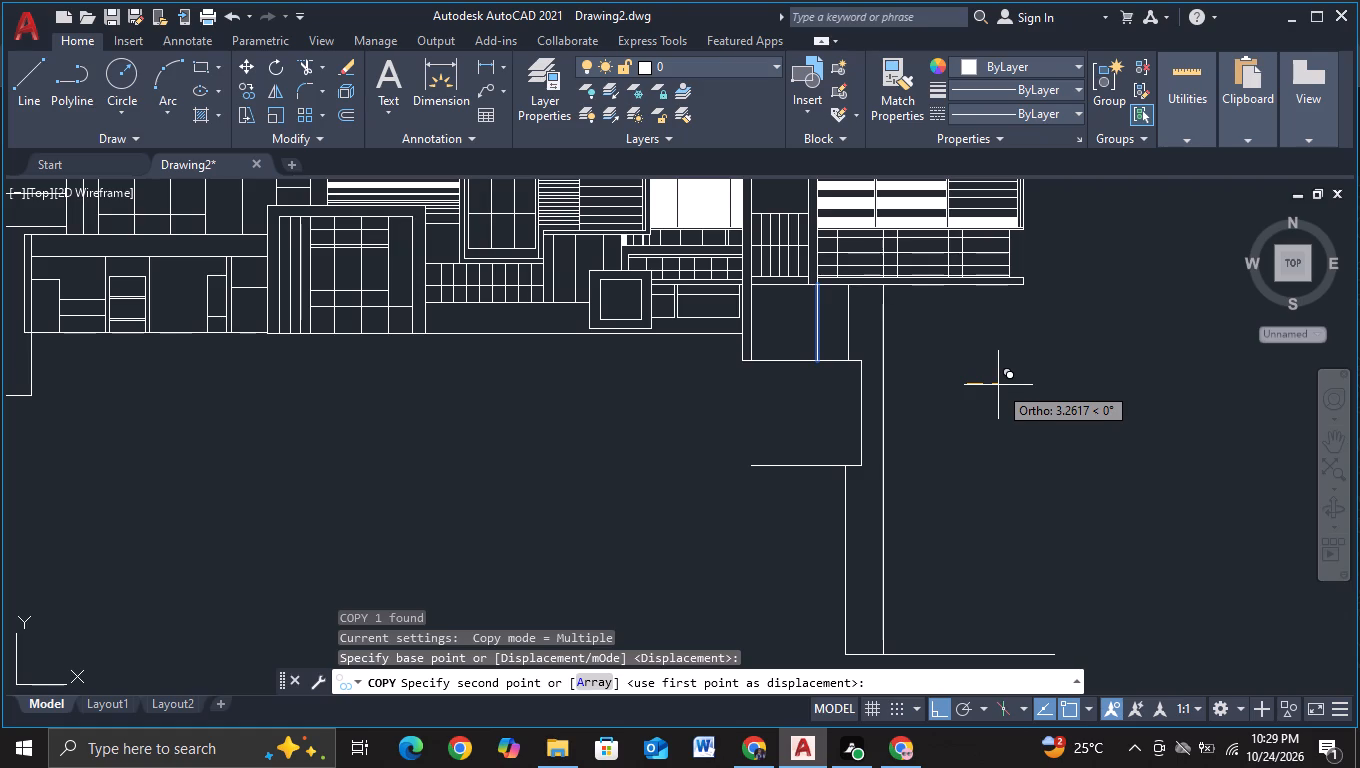
{"action": "left_click", "coordinate": [1003, 383]}
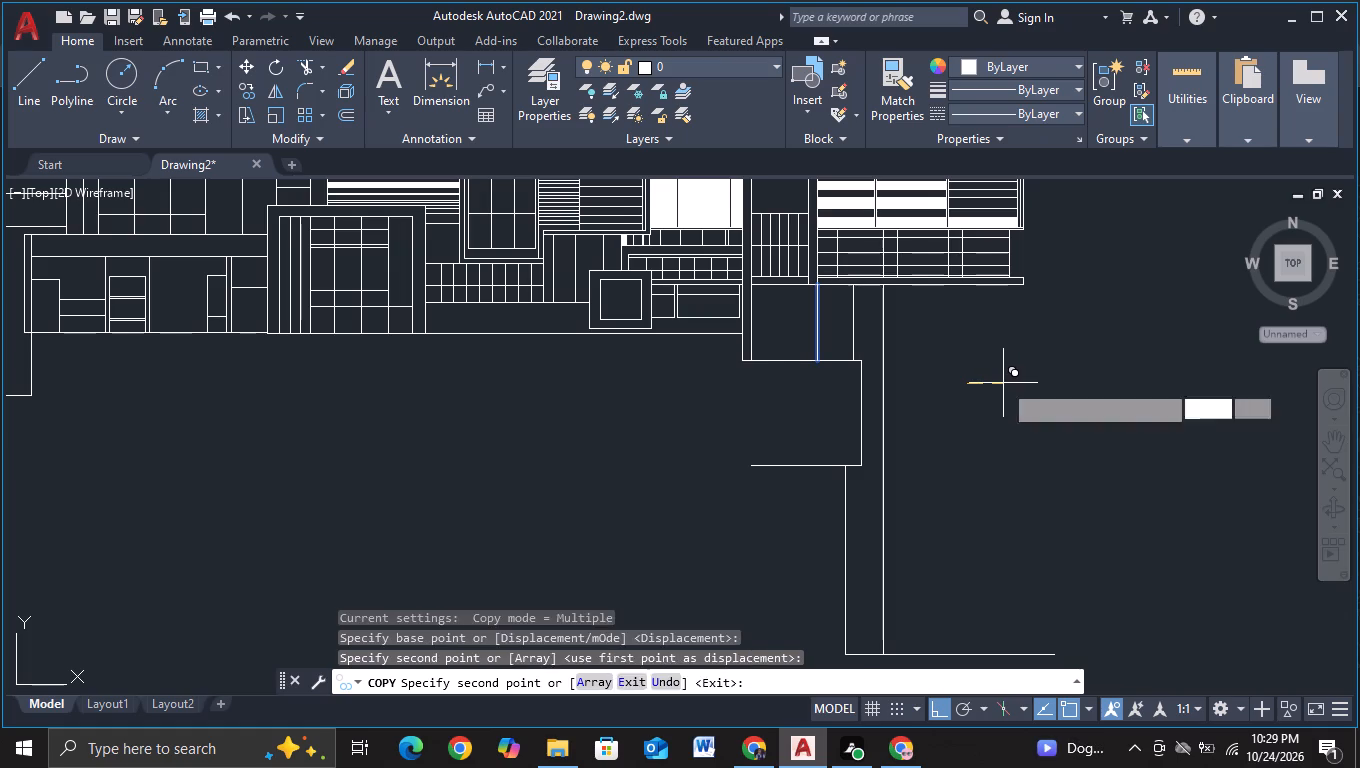
{"action": "key", "text": "Escape"}
Copy the lower block's top edge slightly straight down to start an inner frame beneath the right balcony.
{"action": "middle_click_drag", "start_coordinate": [978, 391], "coordinate": [997, 370]}
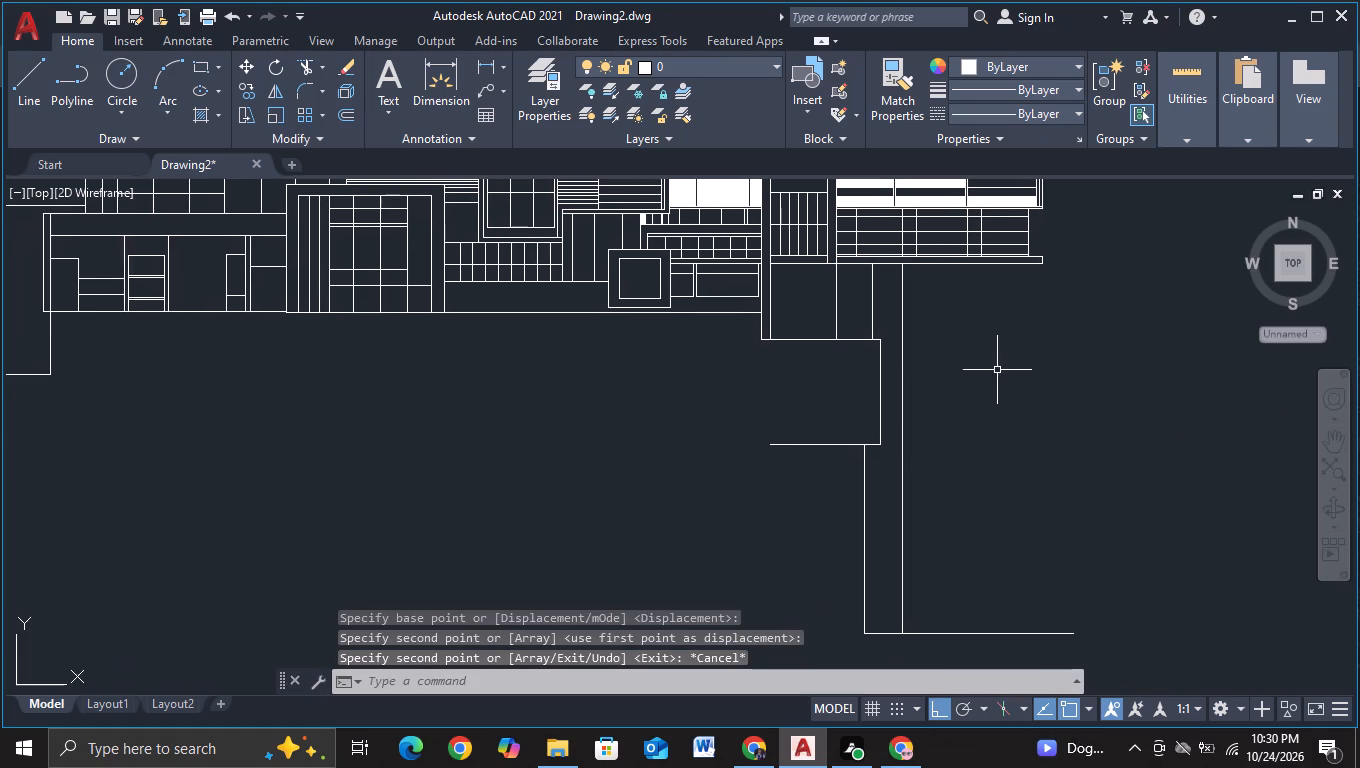
{"action": "scroll", "coordinate": [987, 377], "scroll_direction": "down", "scroll_amount": 1}
{"action": "middle_click_drag", "start_coordinate": [978, 394], "coordinate": [978, 367]}
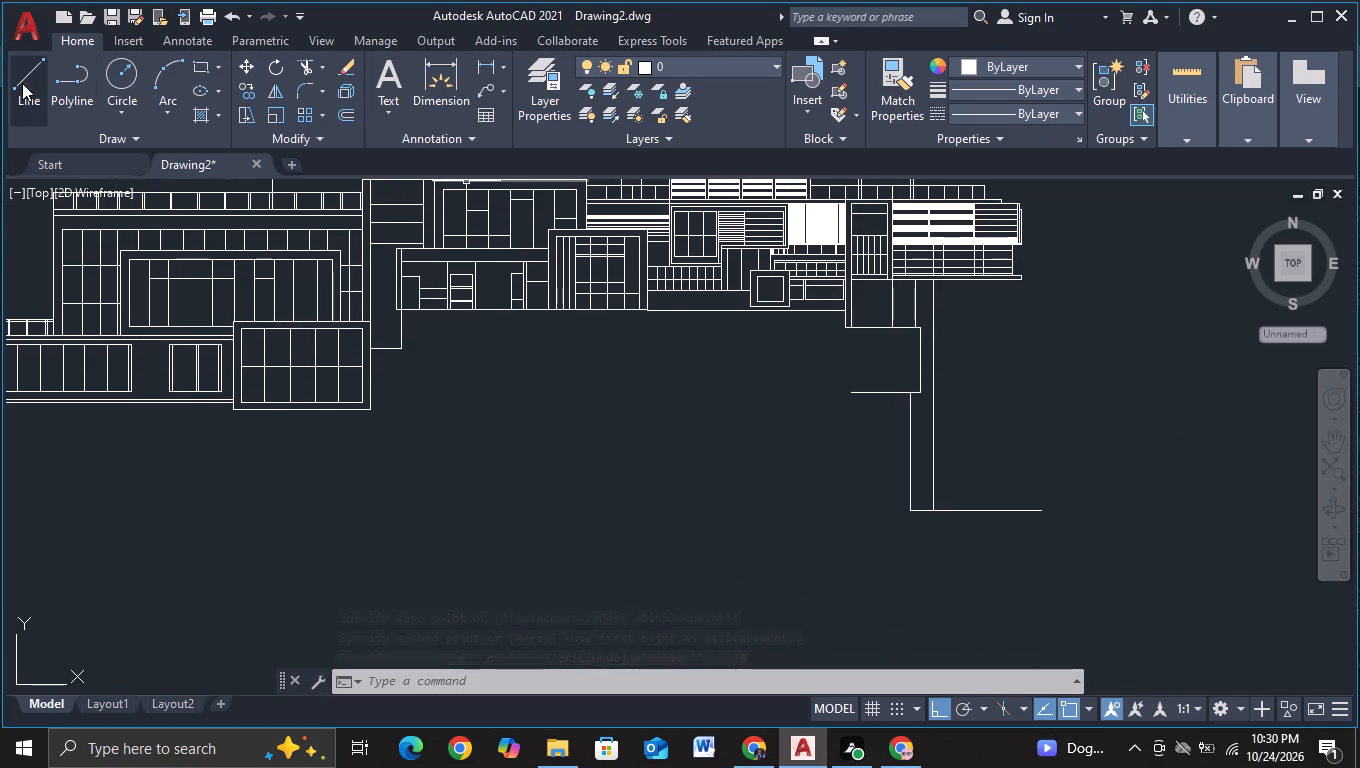
{"action": "scroll", "coordinate": [858, 355], "scroll_direction": "up", "scroll_amount": 1}
{"action": "middle_click_drag", "start_coordinate": [859, 352], "coordinate": [609, 369]}
{"action": "scroll", "coordinate": [635, 352], "scroll_direction": "up", "scroll_amount": 1}
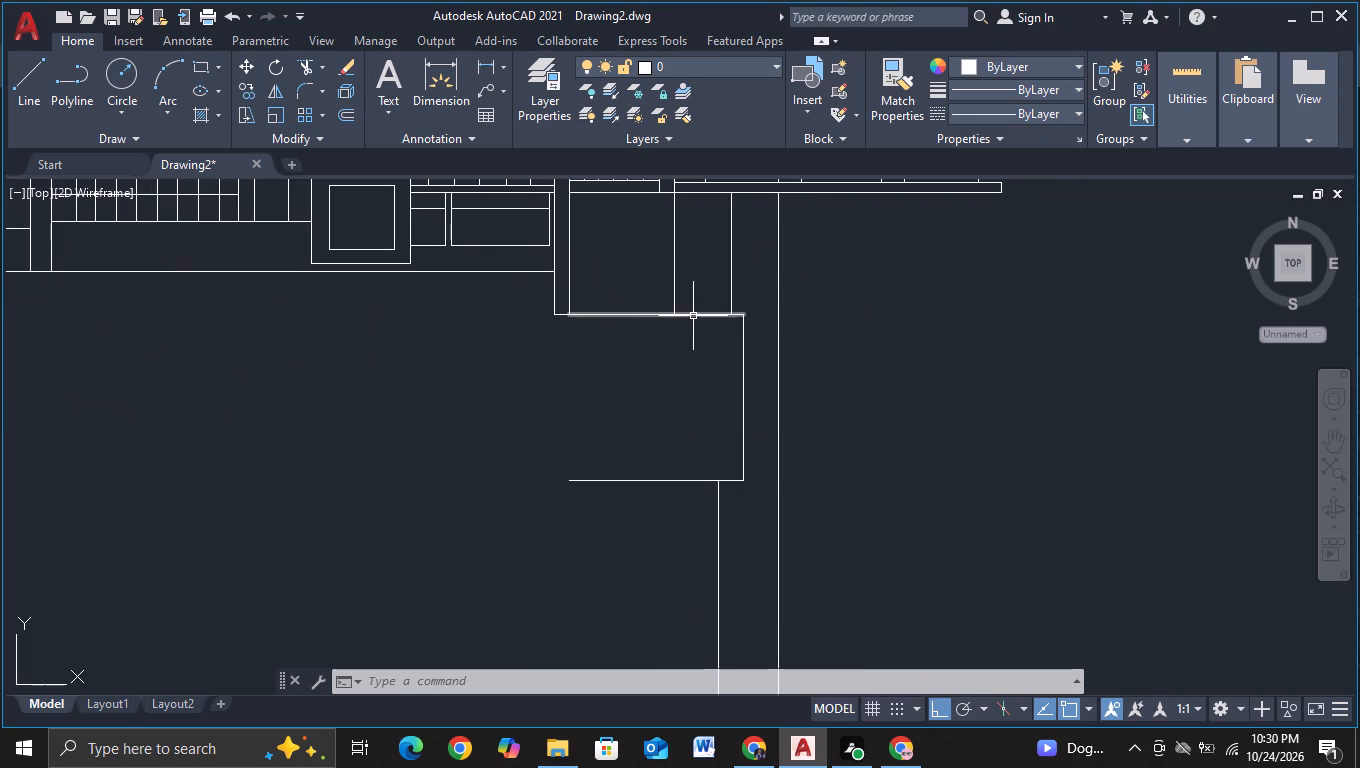
{"action": "left_click", "coordinate": [693, 315]}
{"action": "key", "text": "c"}
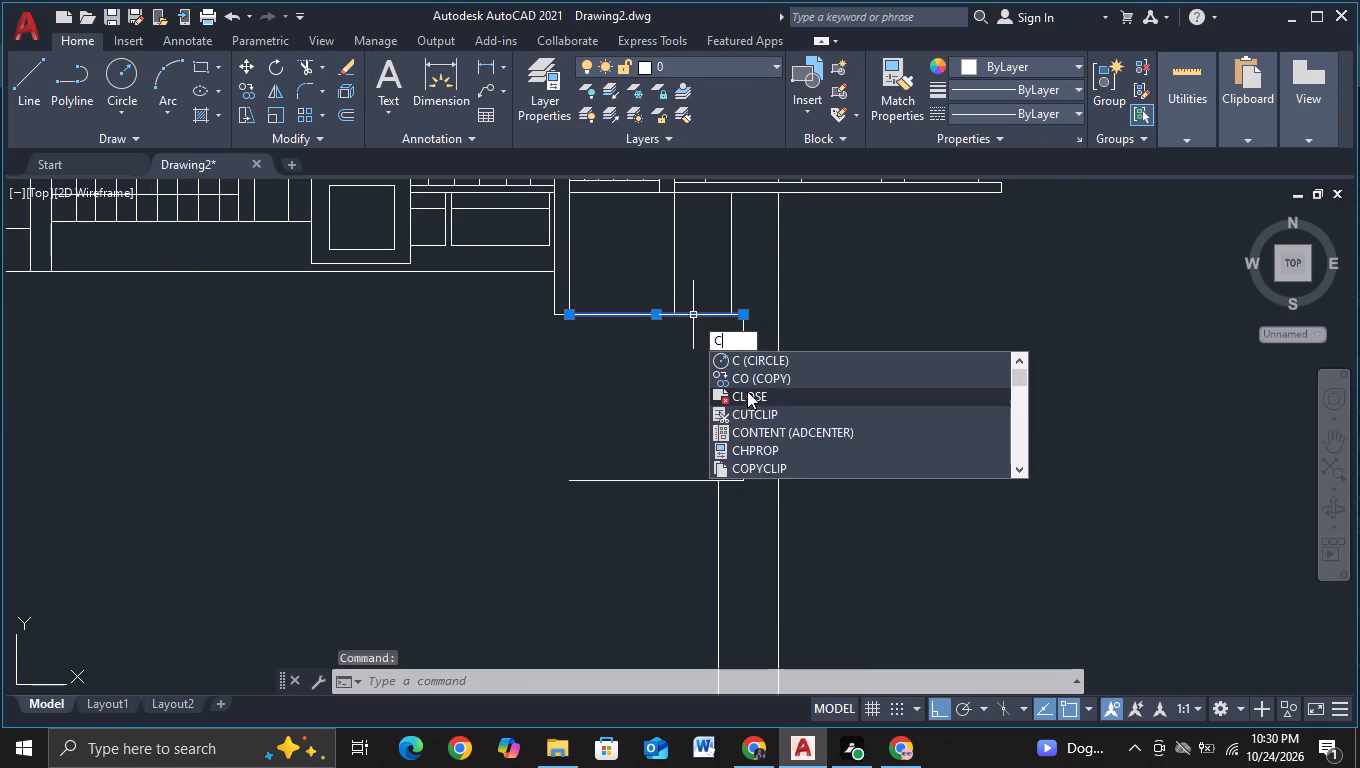
{"action": "left_click", "coordinate": [750, 380]}
{"action": "left_click", "coordinate": [644, 379]}
{"action": "left_click", "coordinate": [644, 391]}
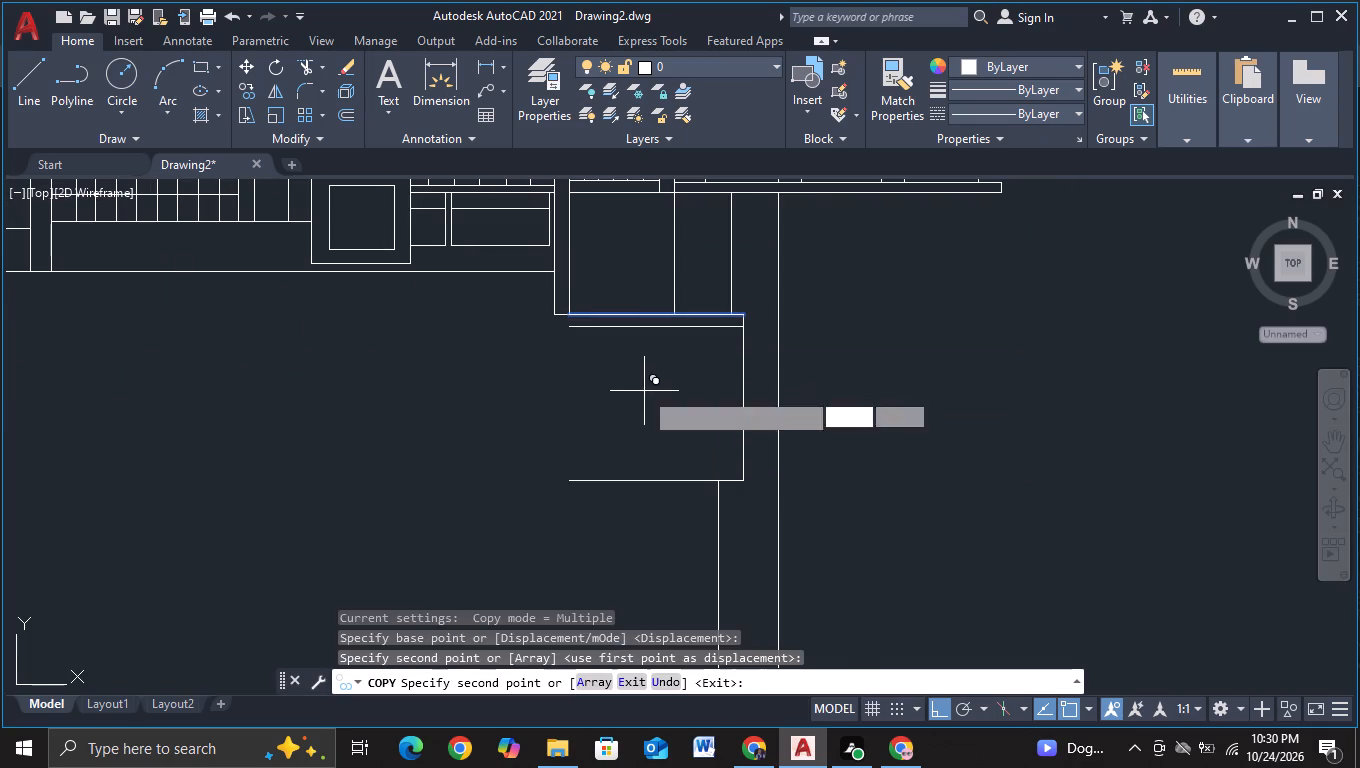
{"action": "key", "text": "Escape"}
Copy the lower block's right edge slightly leftward to form the inner frame's right side.
{"action": "left_click", "coordinate": [744, 394]}
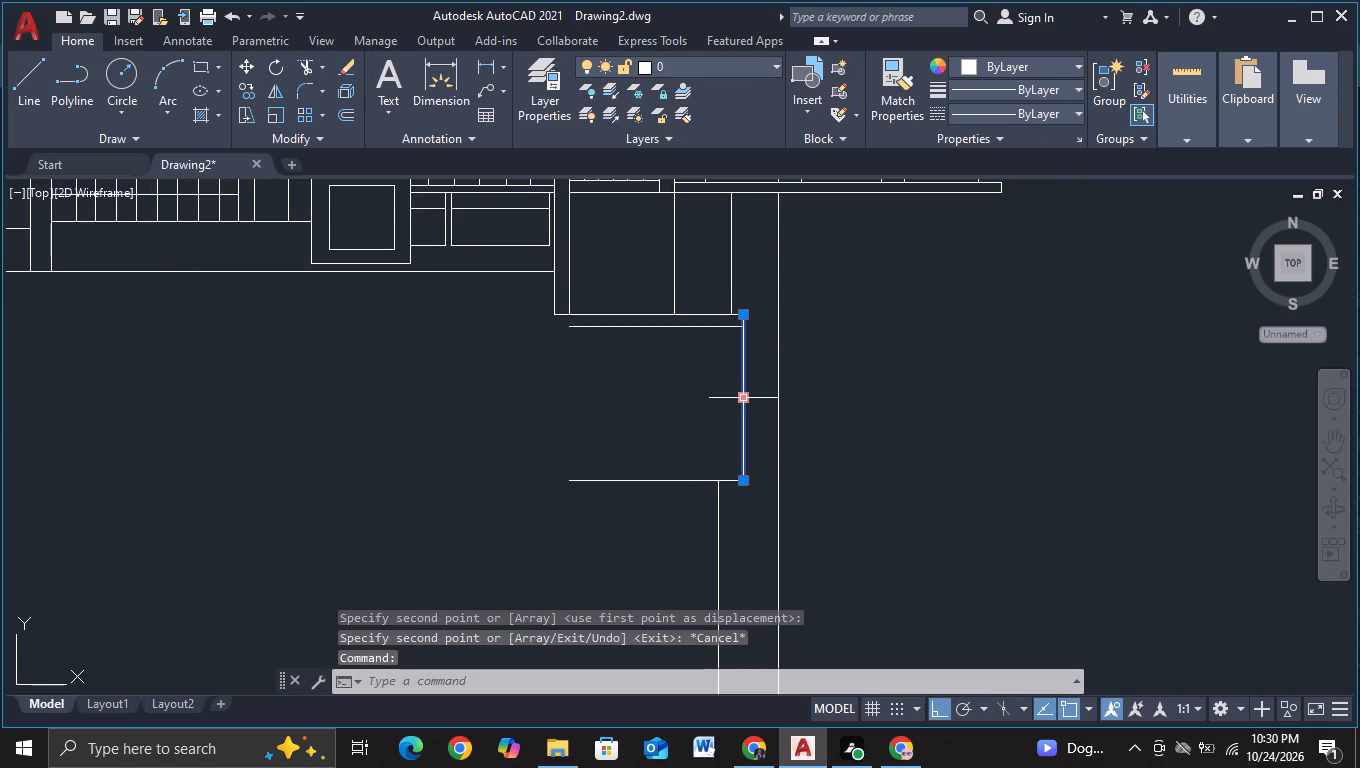
{"action": "key", "text": "c"}
{"action": "left_click", "coordinate": [792, 454]}
{"action": "left_click", "coordinate": [866, 448]}
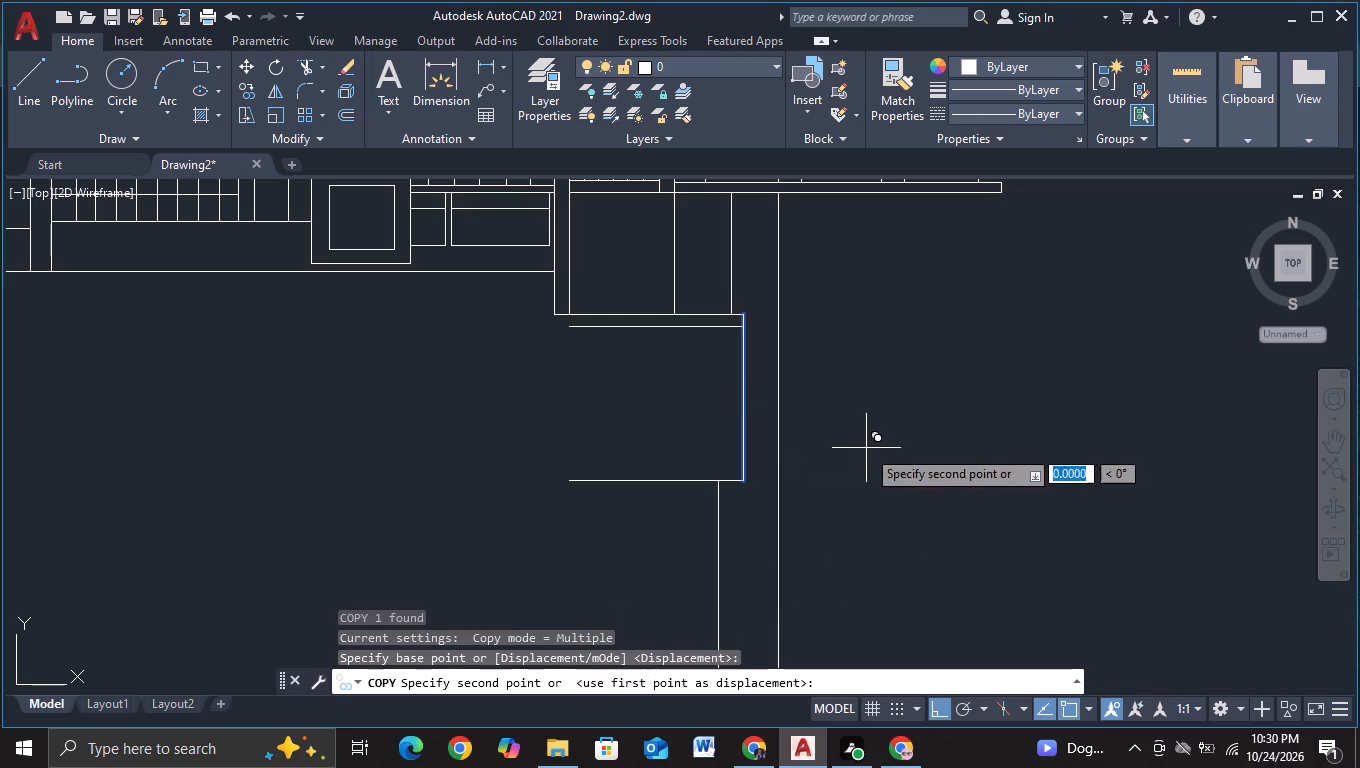
{"action": "left_click", "coordinate": [852, 455]}
{"action": "key", "text": "Escape"}
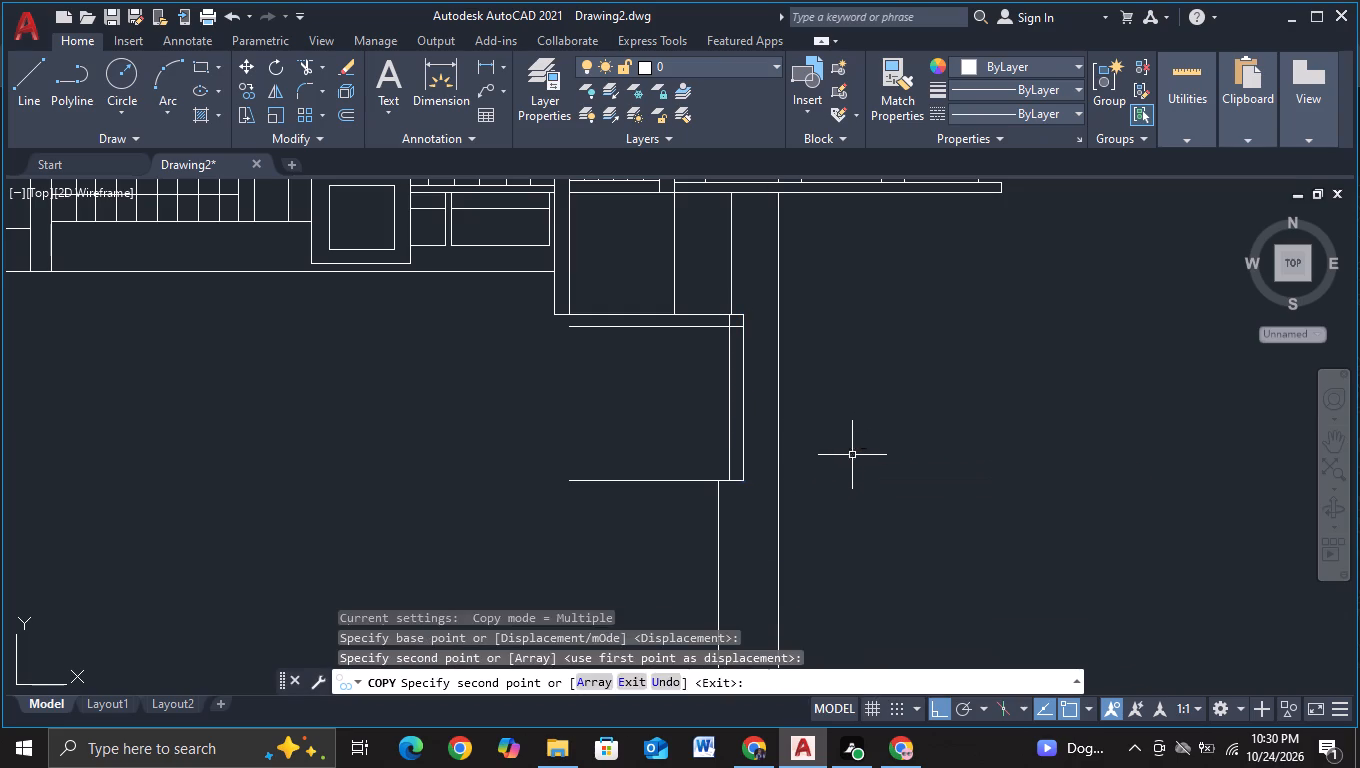
Copy the lower block's bottom edge slightly straight up to form the inner frame's bottom side.
{"action": "left_click", "coordinate": [645, 480]}
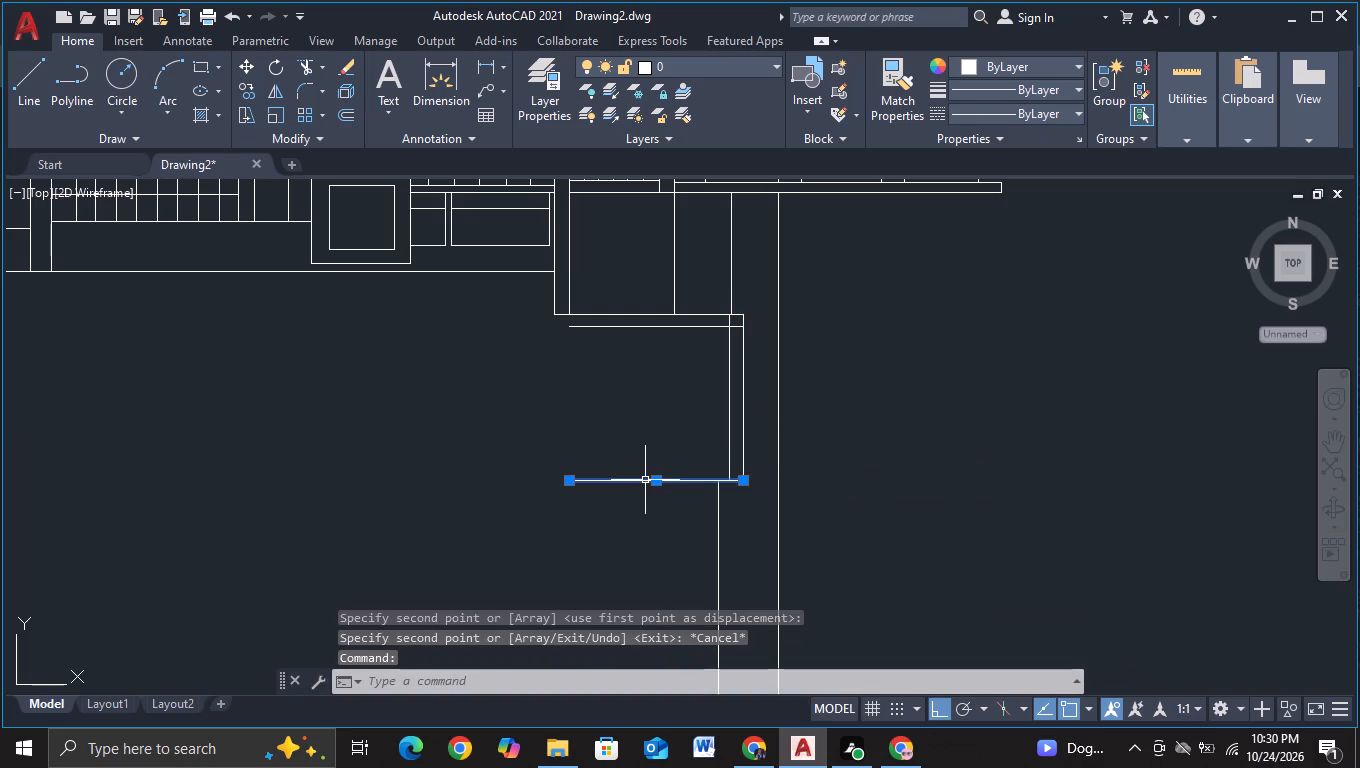
{"action": "key", "text": "c"}
{"action": "left_click", "coordinate": [674, 538]}
{"action": "left_click", "coordinate": [660, 540]}
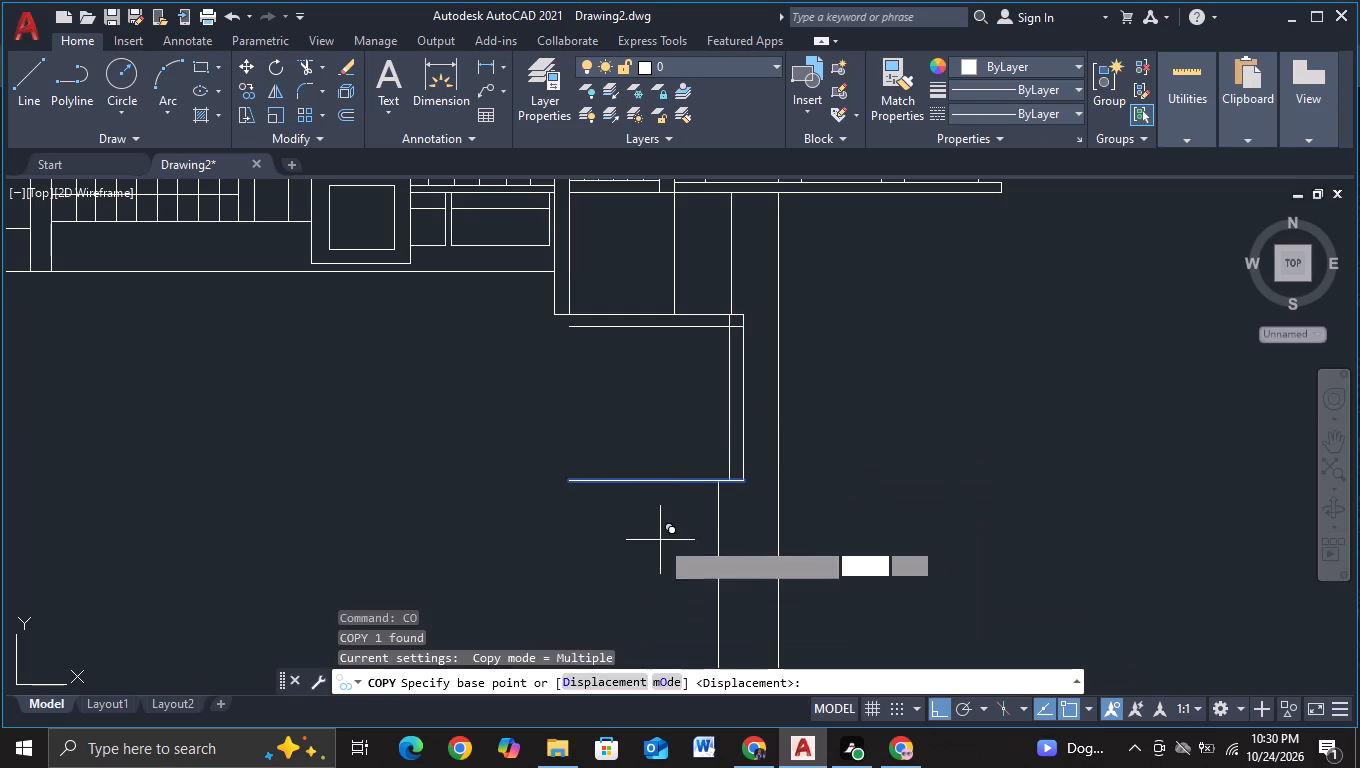
{"action": "left_click", "coordinate": [663, 527]}
{"action": "key", "text": "Escape"}
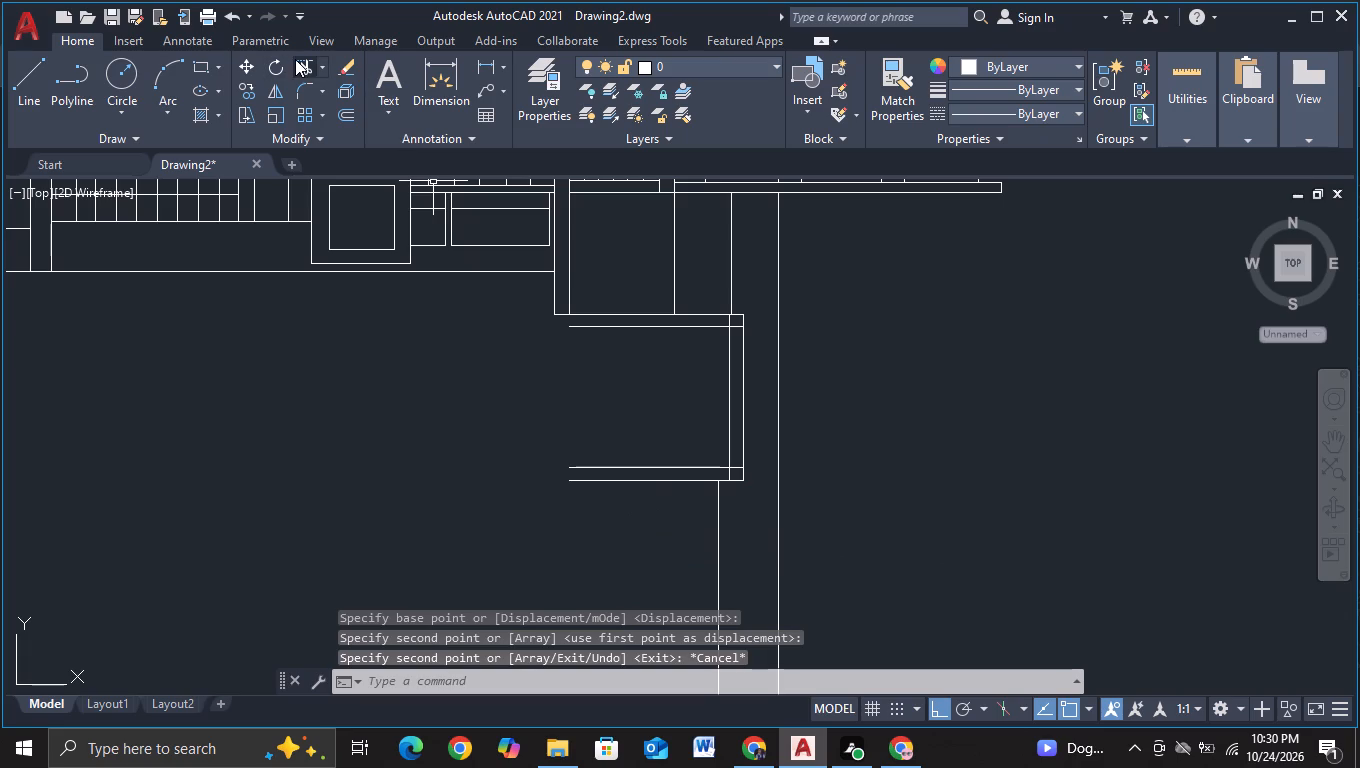
Trim the inner frame lines' overhanging ends at the lower block's upper-right and lower-right corners.
{"action": "left_click", "coordinate": [297, 60]}
{"action": "scroll", "coordinate": [694, 294], "scroll_direction": "up", "scroll_amount": 2}
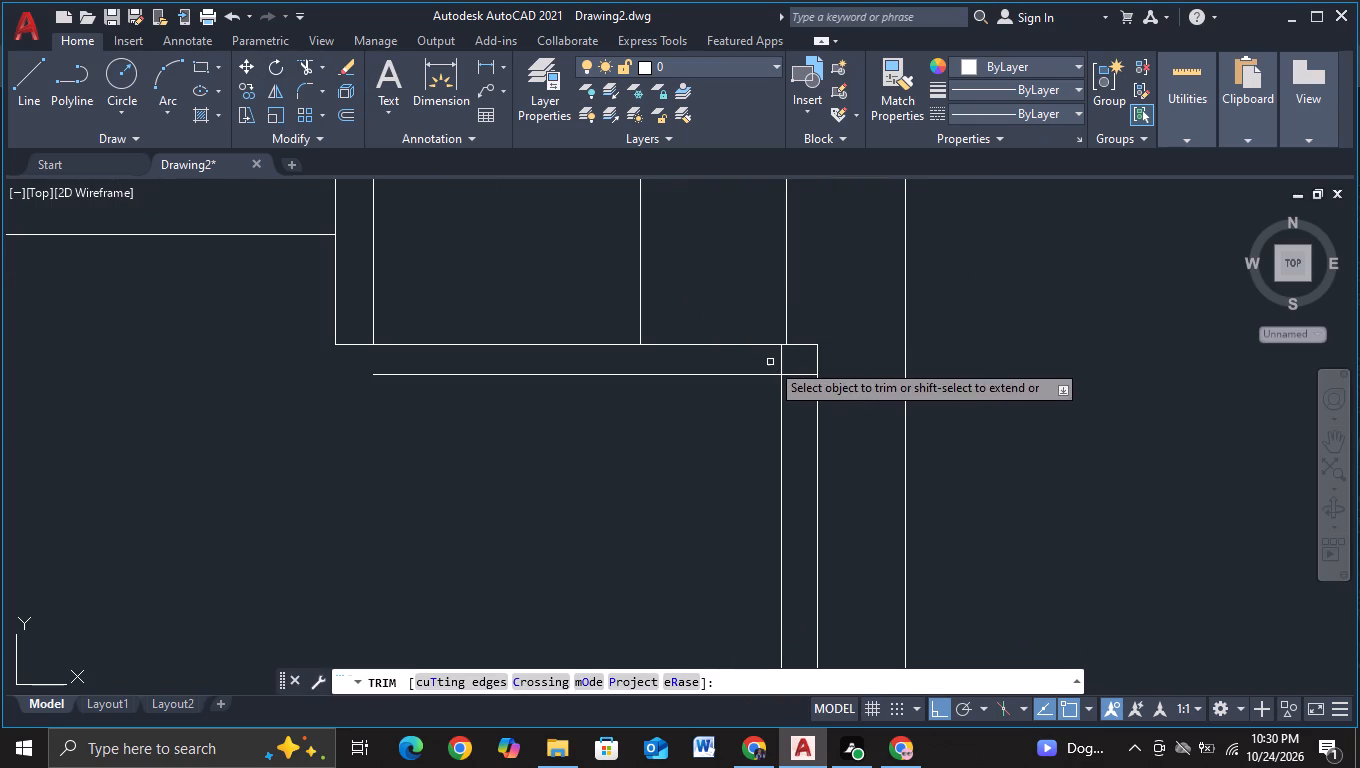
{"action": "left_click", "coordinate": [770, 361]}
{"action": "double_click", "coordinate": [791, 361]}
{"action": "left_click", "coordinate": [797, 361]}
{"action": "left_click", "coordinate": [793, 397]}
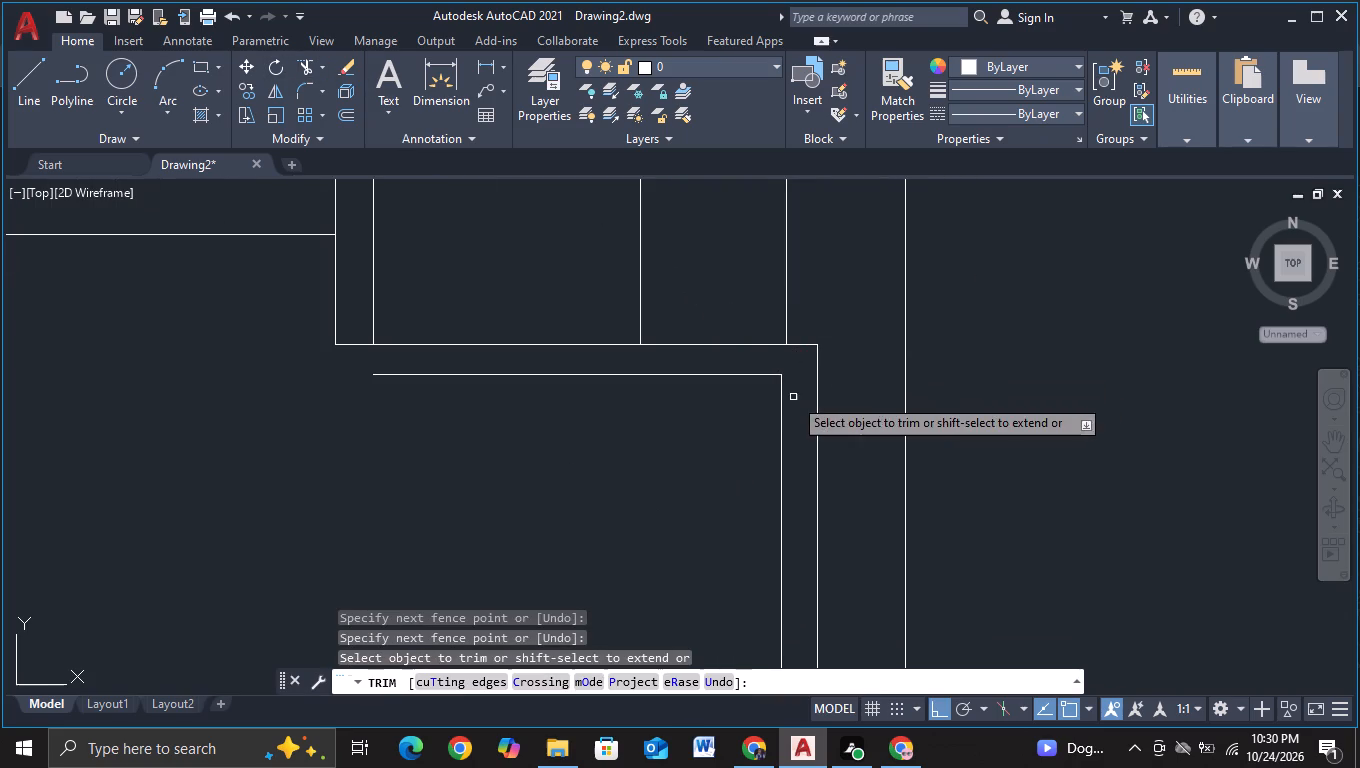
{"action": "middle_click_drag", "start_coordinate": [747, 449], "coordinate": [711, 318]}
{"action": "middle_click_drag", "start_coordinate": [684, 470], "coordinate": [658, 329]}
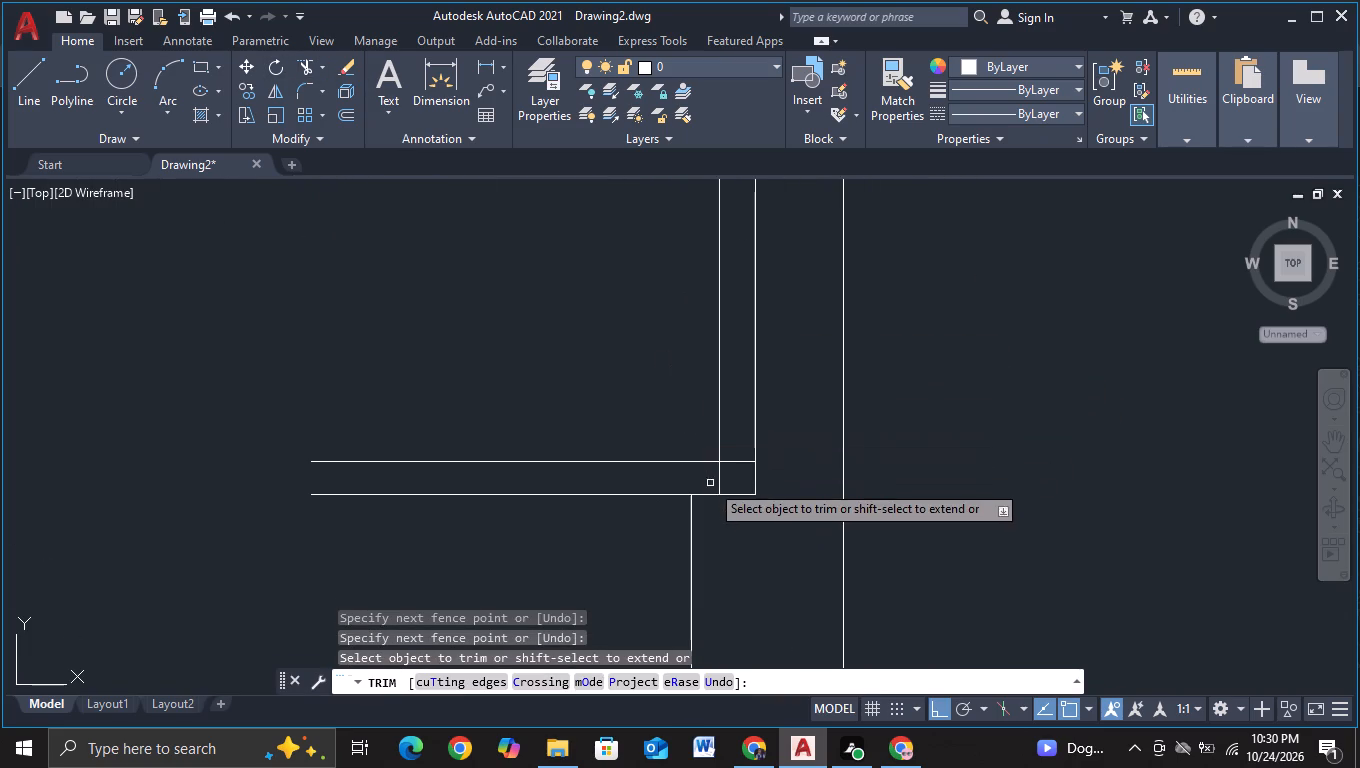
{"action": "left_click", "coordinate": [710, 483]}
{"action": "left_click", "coordinate": [717, 480]}
{"action": "left_click", "coordinate": [723, 478]}
{"action": "left_click", "coordinate": [714, 478]}
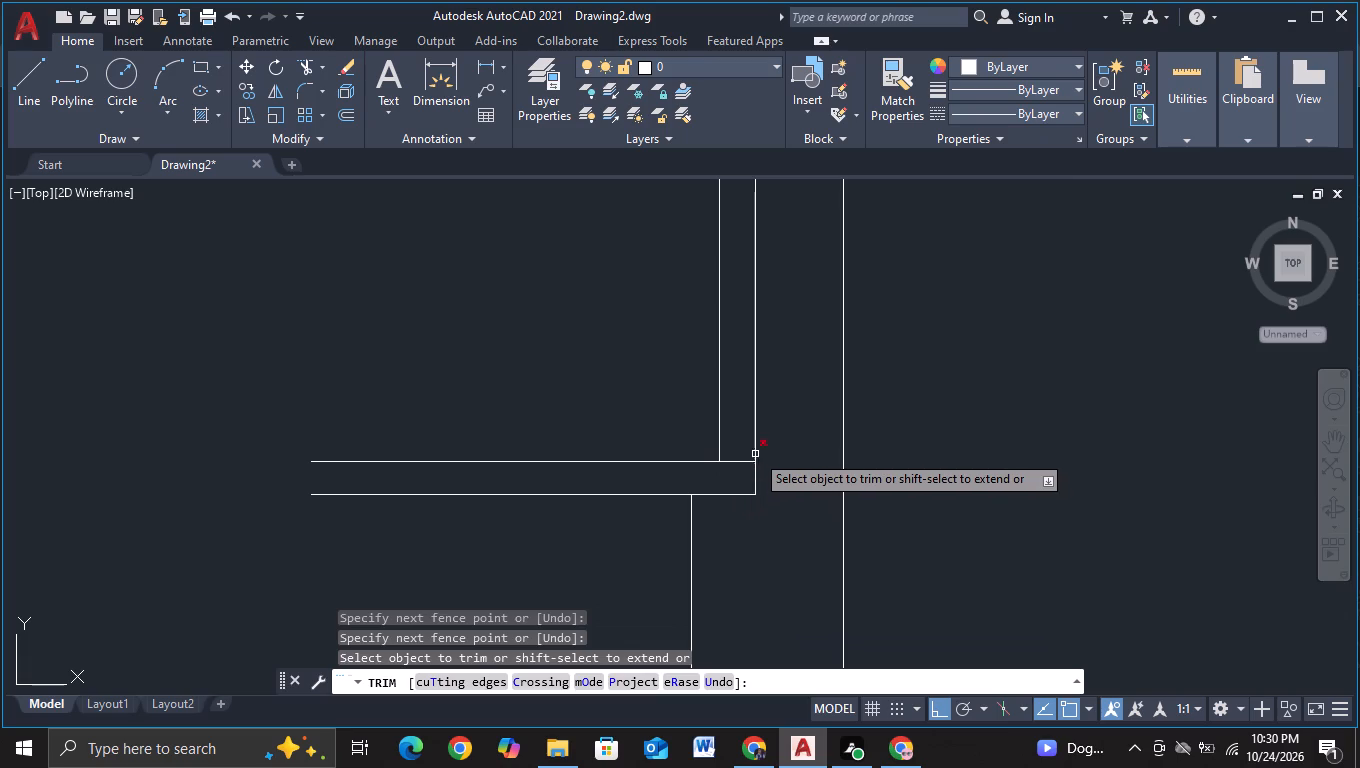
{"action": "left_click", "coordinate": [734, 436]}
{"action": "left_click", "coordinate": [729, 472]}
{"action": "key", "text": "Escape"}
Draw the lower block's left edge about 11 units down from its upper-left corner, and join it to the bottom edge's left end.
{"action": "scroll", "coordinate": [609, 409], "scroll_direction": "down", "scroll_amount": 1}
{"action": "middle_click_drag", "start_coordinate": [605, 406], "coordinate": [616, 410]}
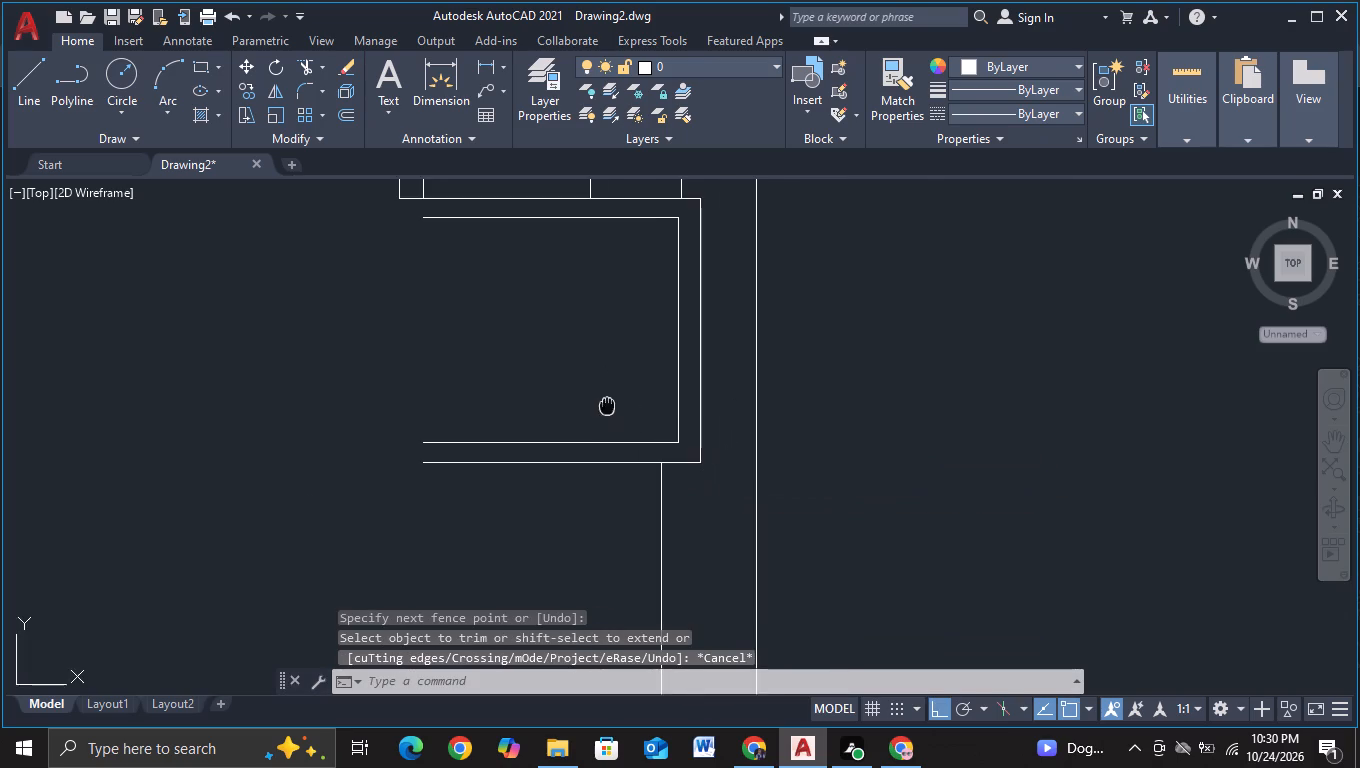
{"action": "middle_click_drag", "start_coordinate": [616, 410], "coordinate": [847, 483]}
{"action": "scroll", "coordinate": [785, 462], "scroll_direction": "down", "scroll_amount": 1}
{"action": "middle_click_drag", "start_coordinate": [786, 462], "coordinate": [743, 413]}
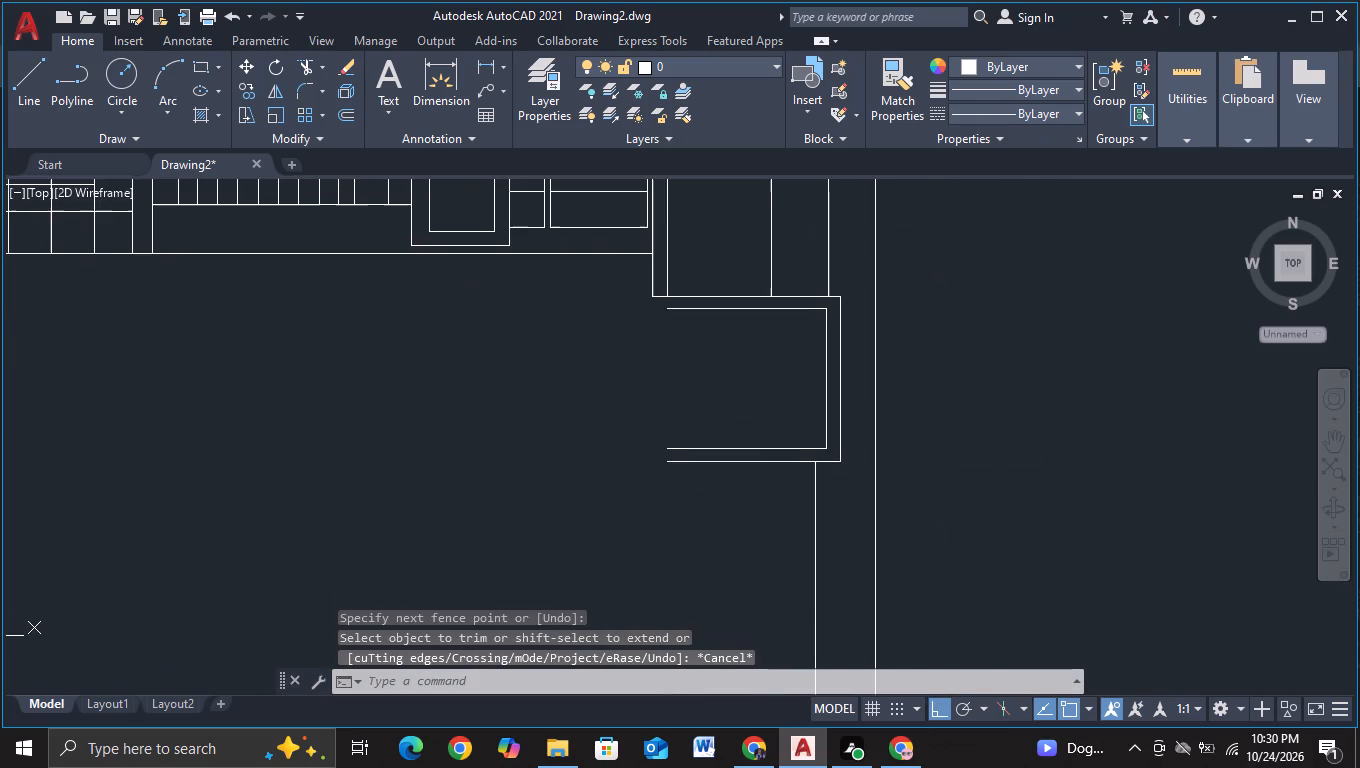
{"action": "left_click", "coordinate": [15, 77]}
{"action": "left_click", "coordinate": [647, 305]}
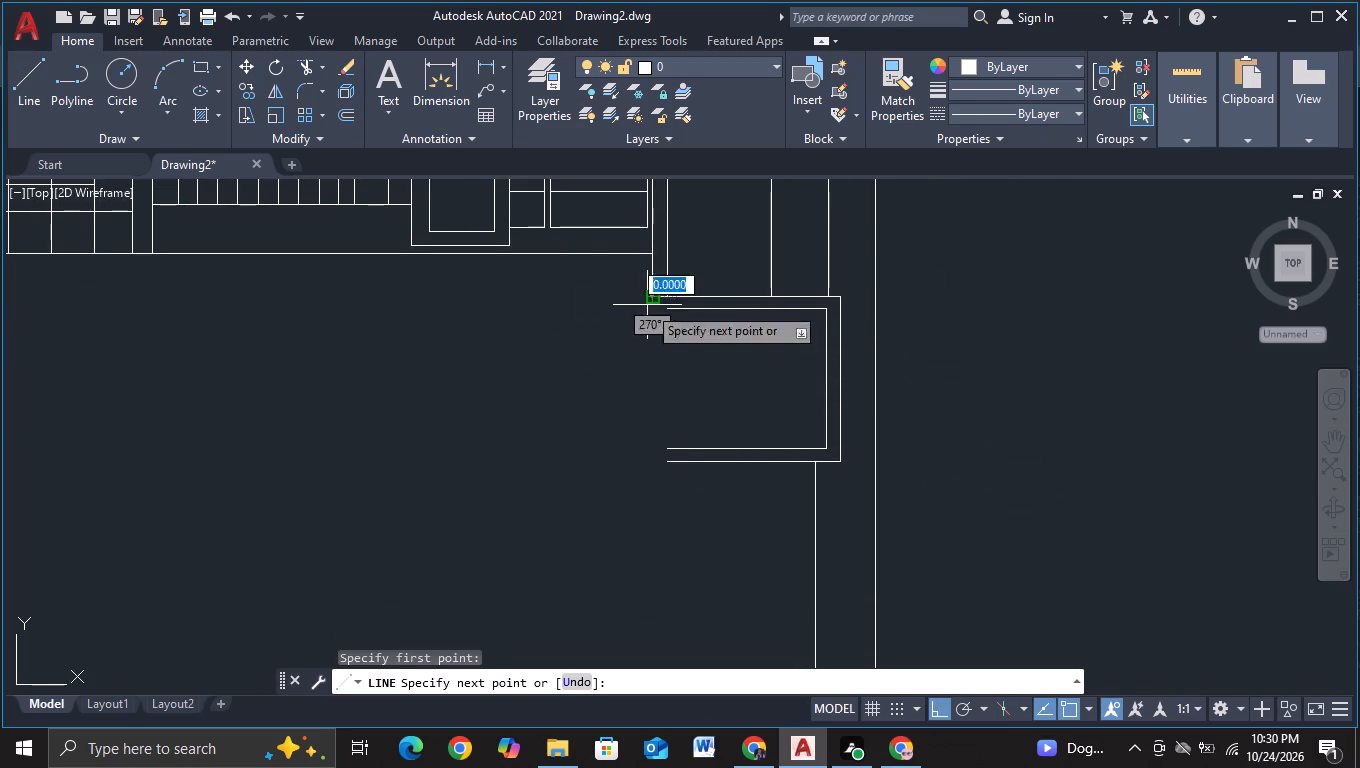
{"action": "left_click", "coordinate": [655, 464]}
{"action": "left_click", "coordinate": [678, 467]}
{"action": "key", "text": "Escape"}
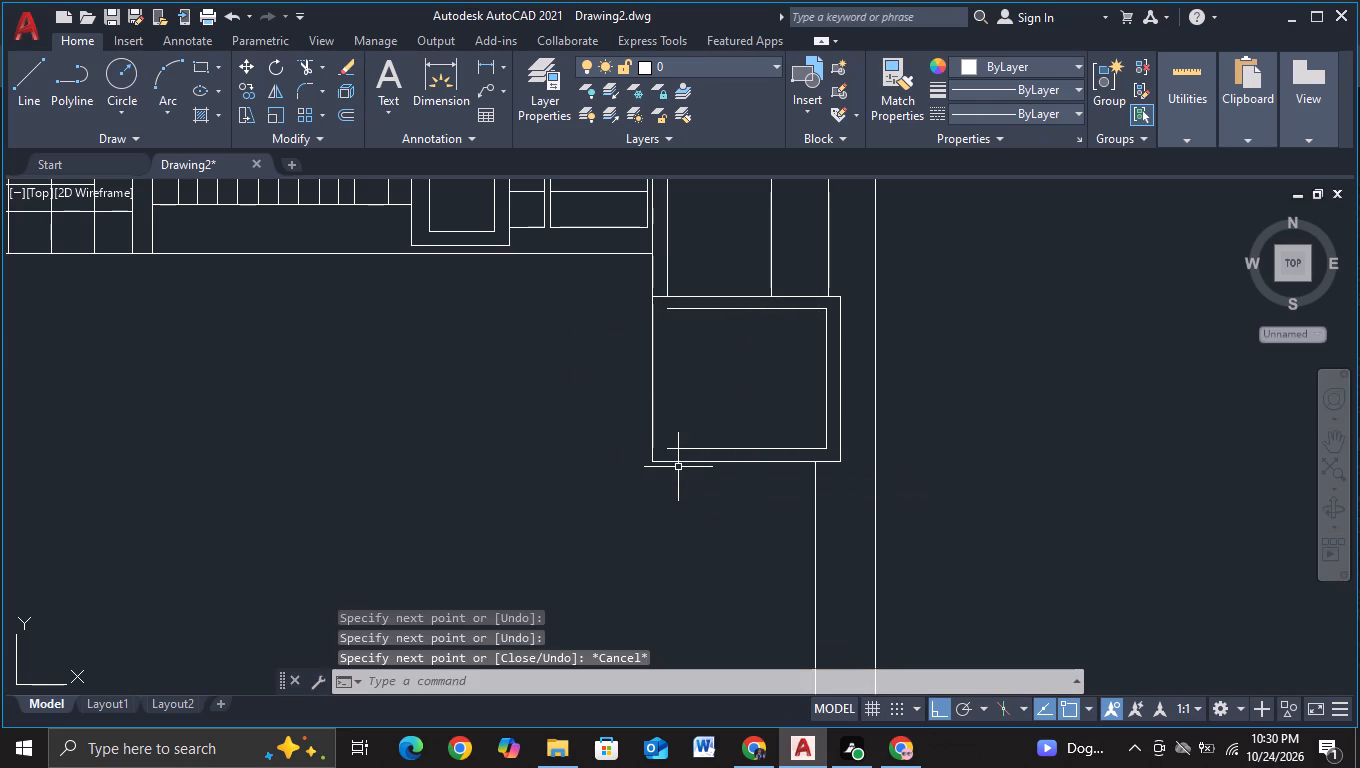
Extend the inner frame's top and bottom lines leftward to the lower block's new left edge.
{"action": "key", "text": "e"}
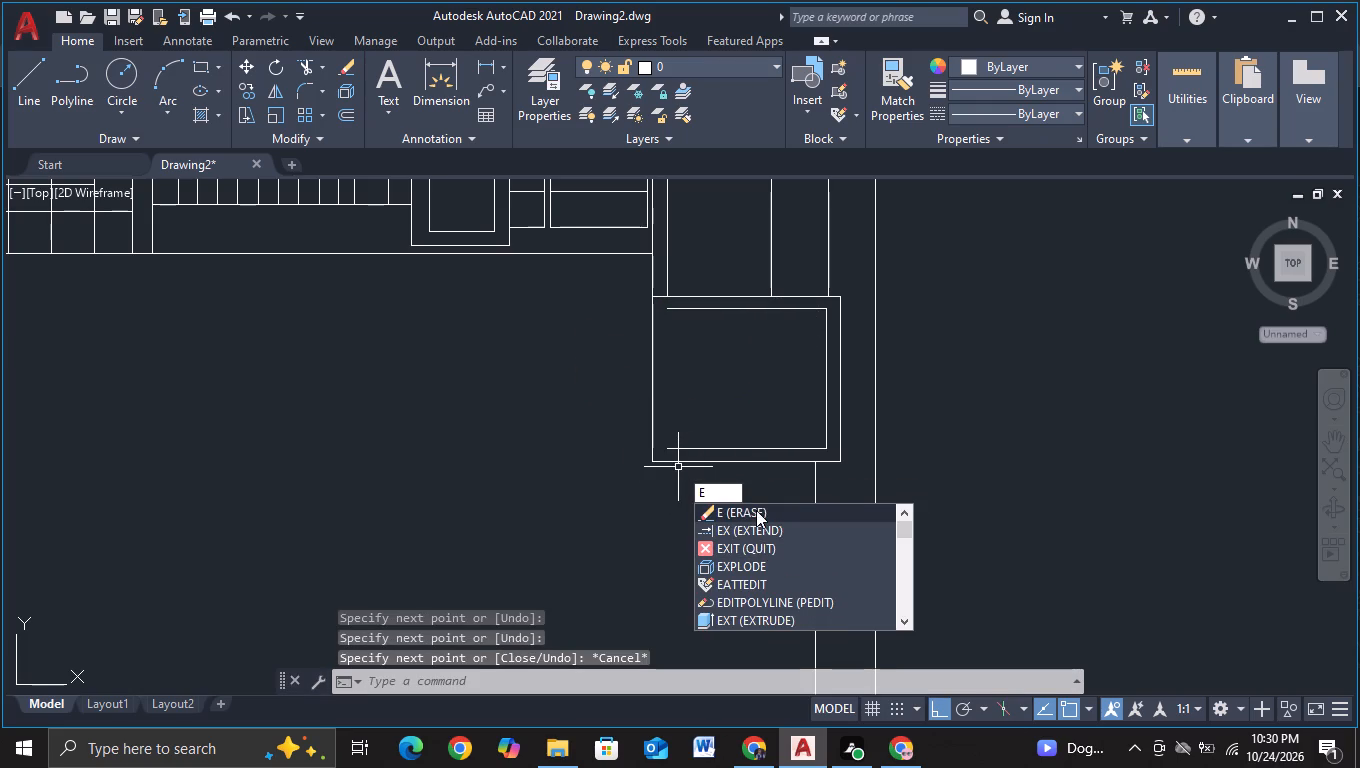
{"action": "left_click", "coordinate": [753, 524]}
{"action": "left_click_drag", "start_coordinate": [675, 456], "coordinate": [685, 407]}
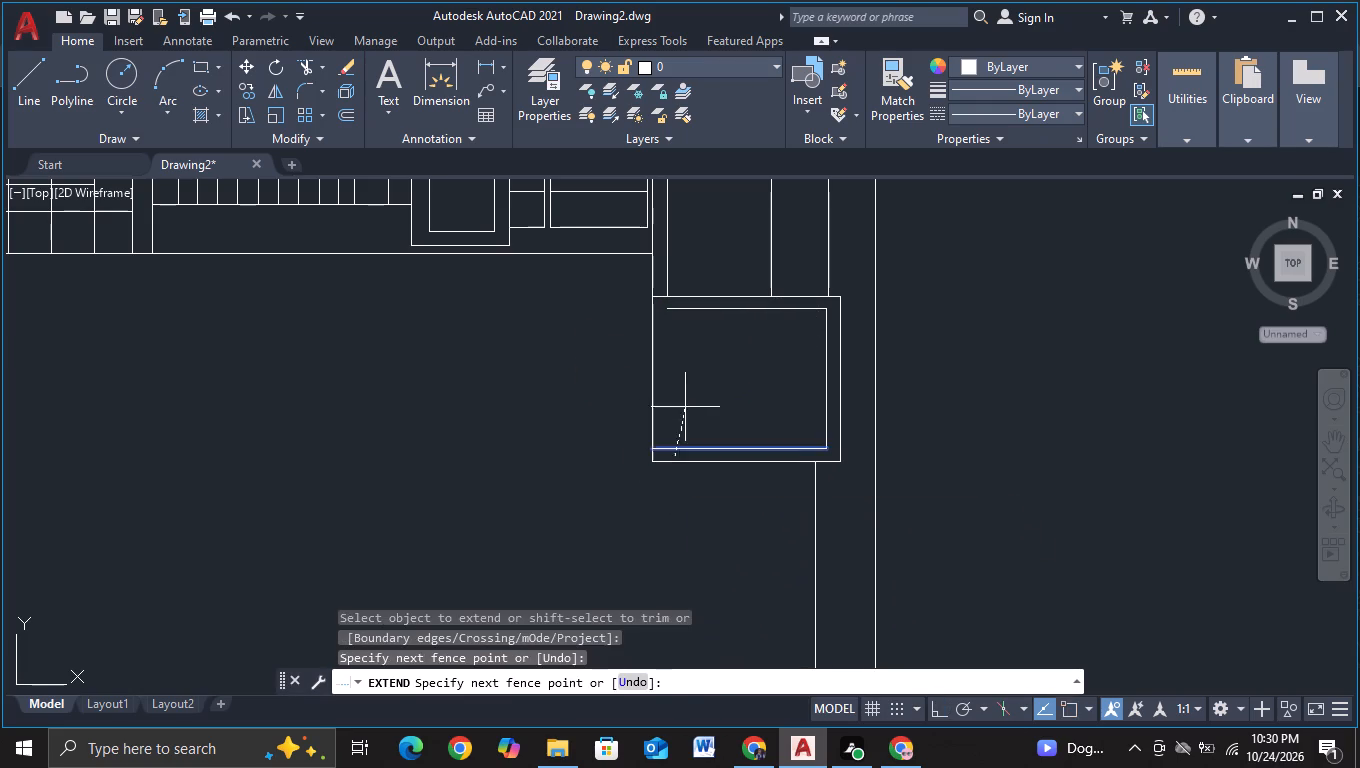
{"action": "left_click_drag", "start_coordinate": [685, 407], "coordinate": [685, 406]}
{"action": "left_click", "coordinate": [684, 300]}
{"action": "left_click", "coordinate": [681, 331]}
{"action": "key", "text": "Escape"}
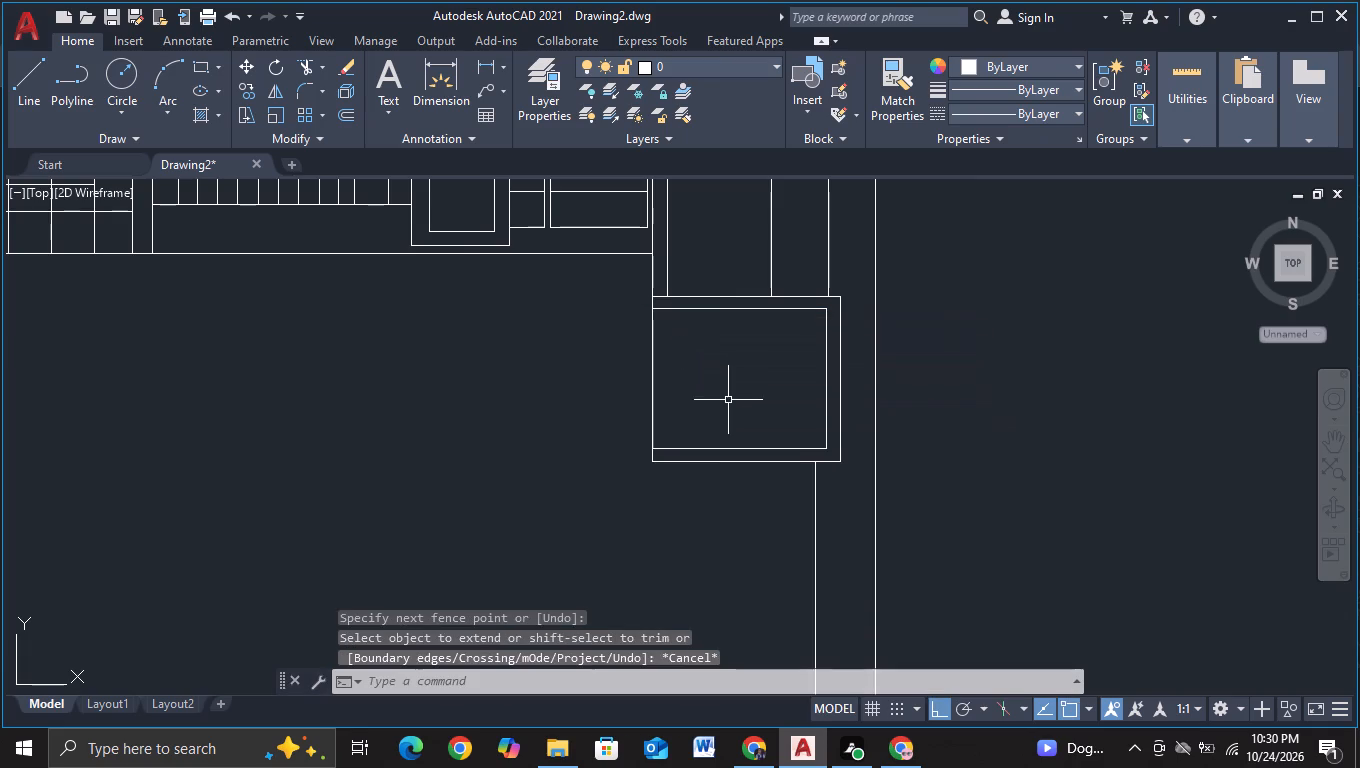
Copy the inner frame's right line leftward four times at roughly even spacing, dividing the lower block into five panels.
{"action": "scroll", "coordinate": [734, 400], "scroll_direction": "down", "scroll_amount": 1}
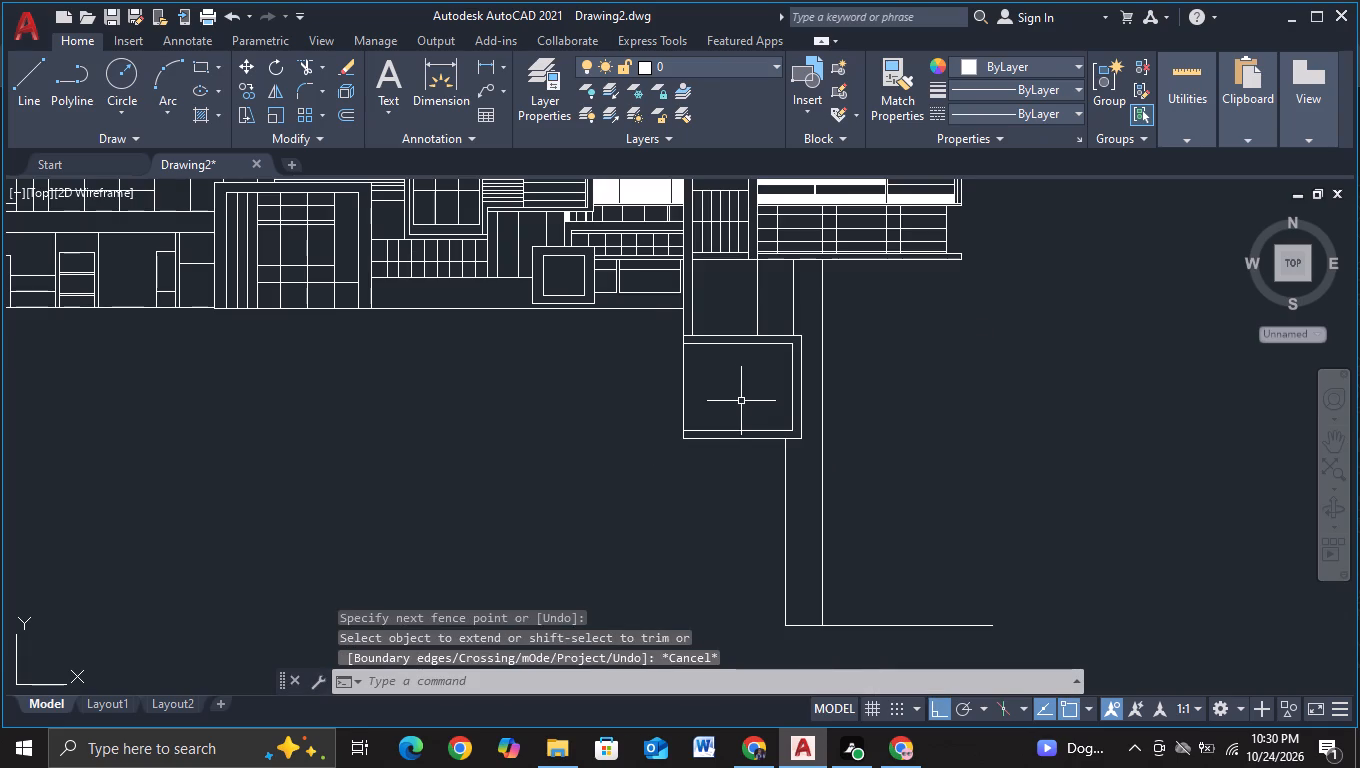
{"action": "left_click", "coordinate": [790, 391]}
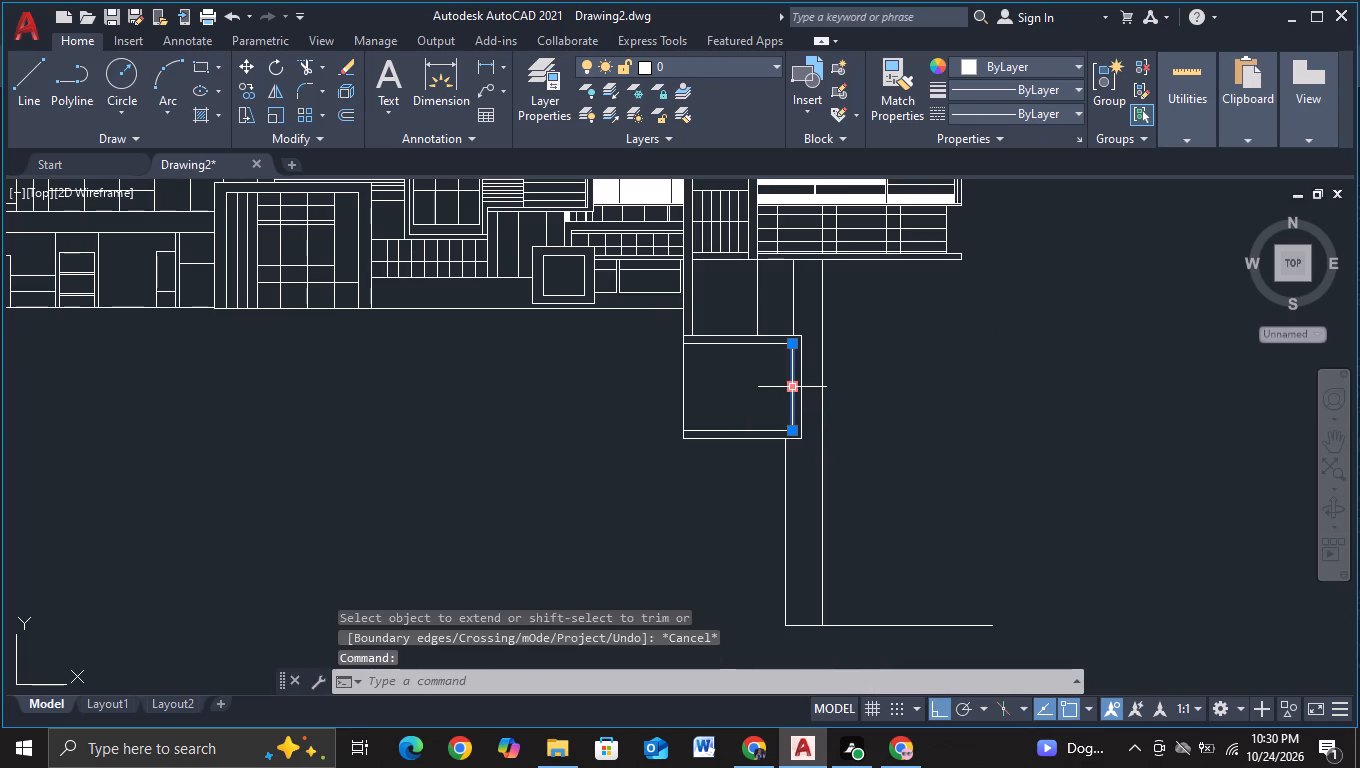
{"action": "key", "text": "c"}
{"action": "left_click", "coordinate": [878, 452]}
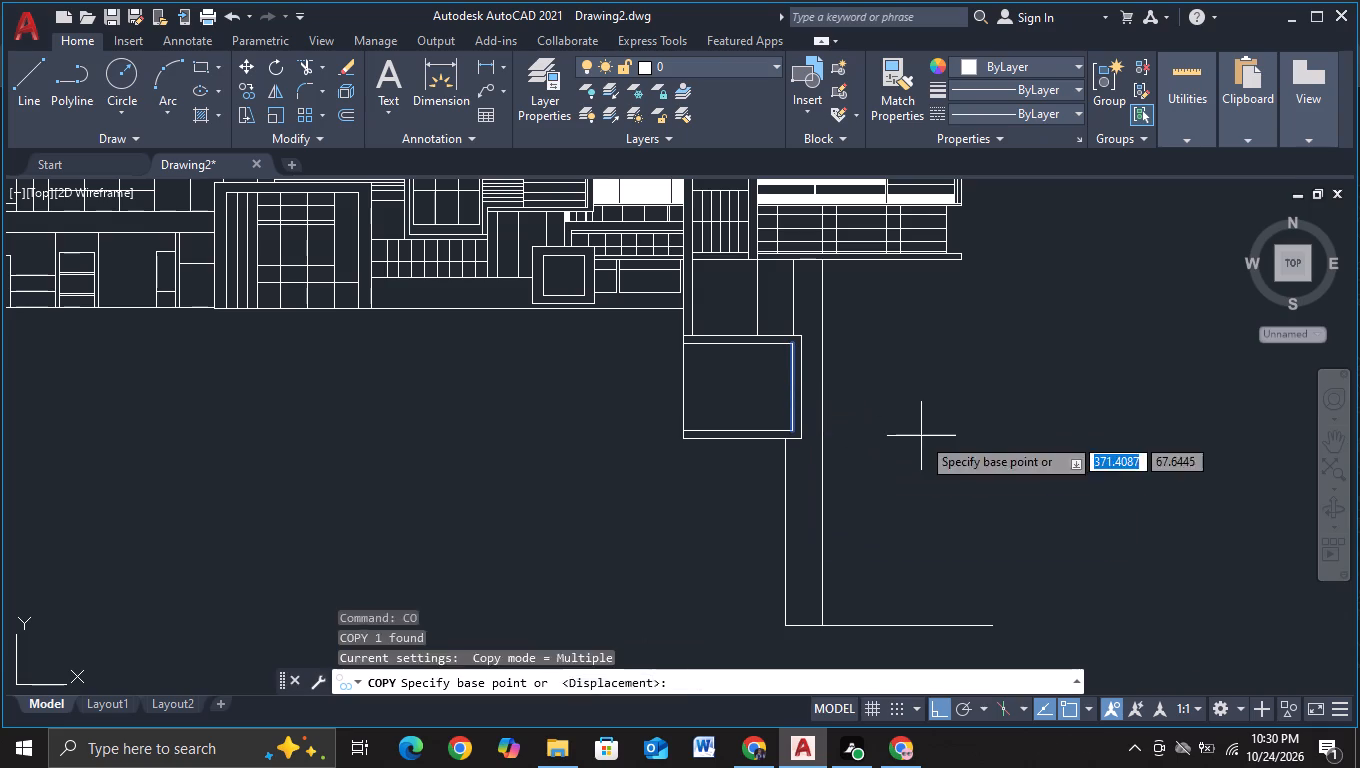
{"action": "left_click", "coordinate": [921, 436]}
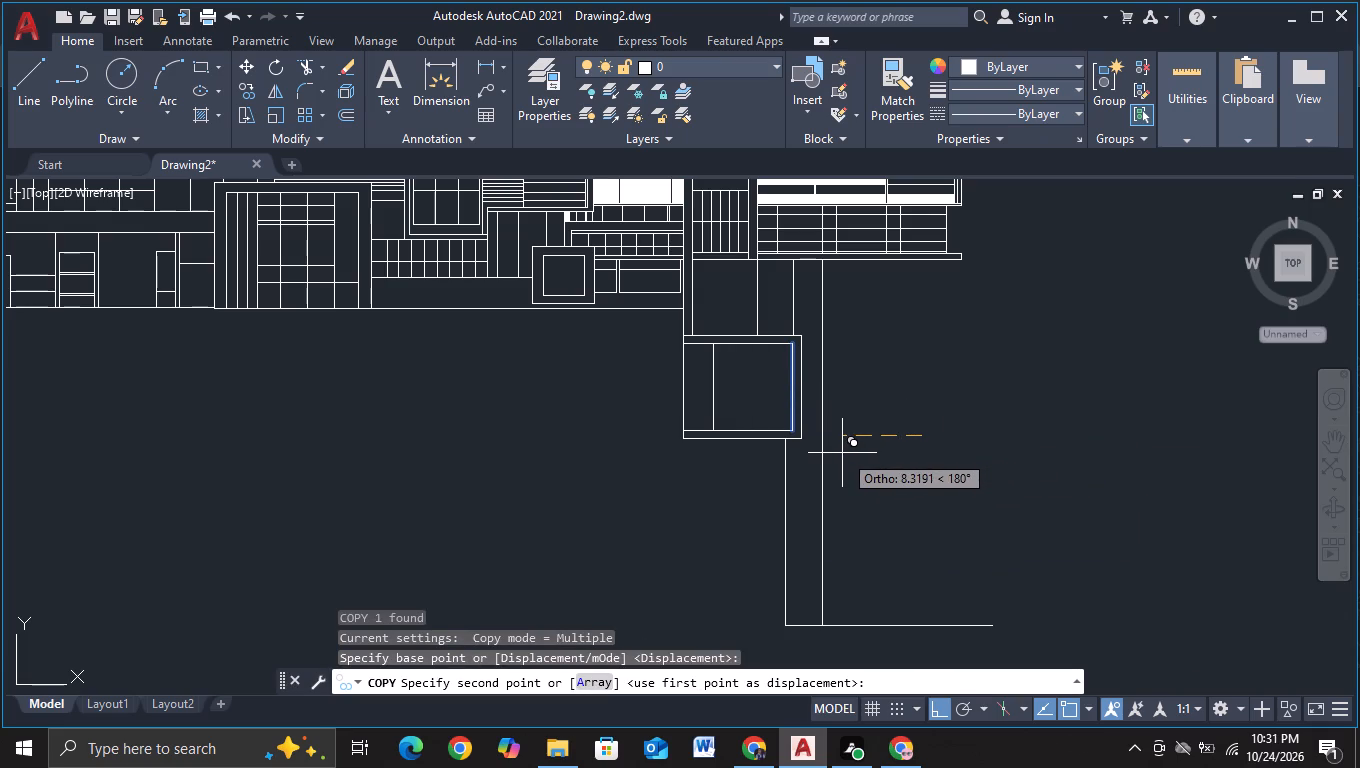
{"action": "left_click", "coordinate": [836, 453]}
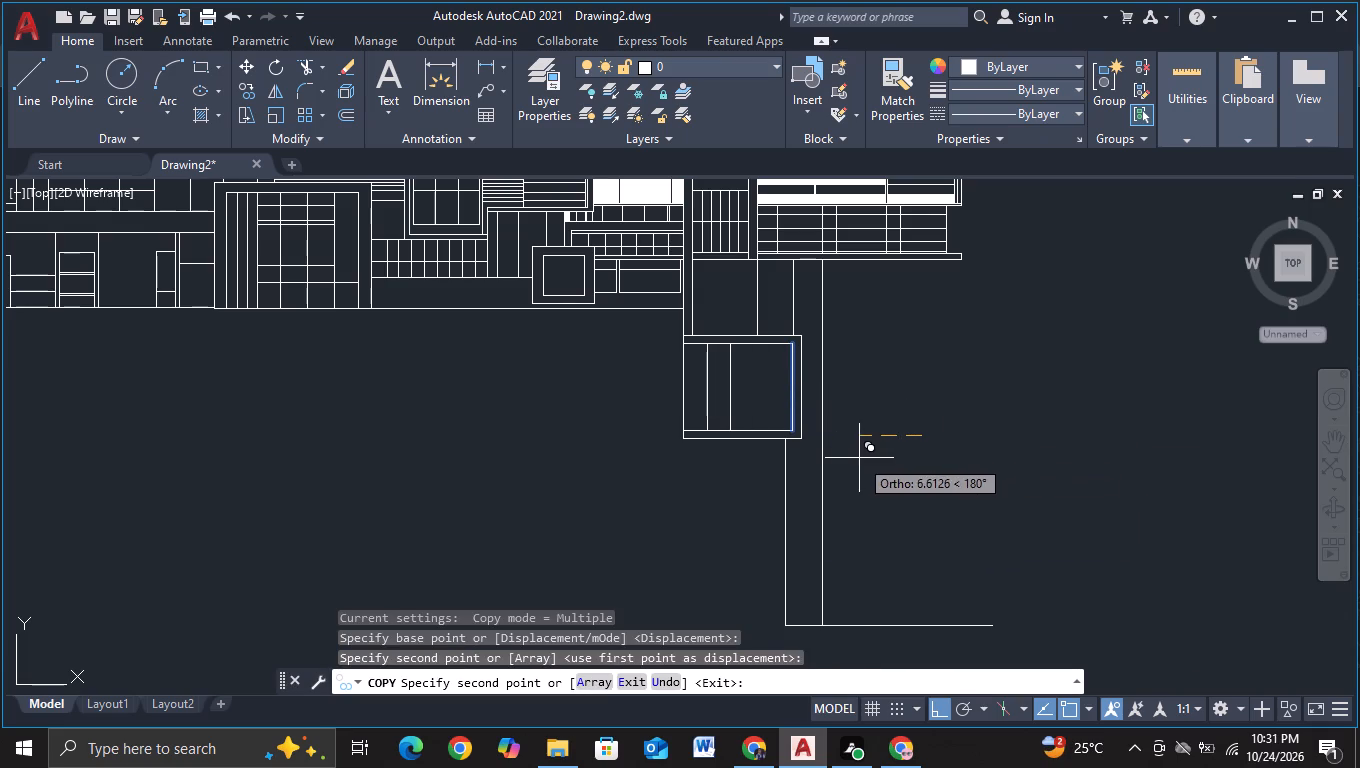
{"action": "left_click", "coordinate": [859, 458]}
{"action": "left_click", "coordinate": [880, 460]}
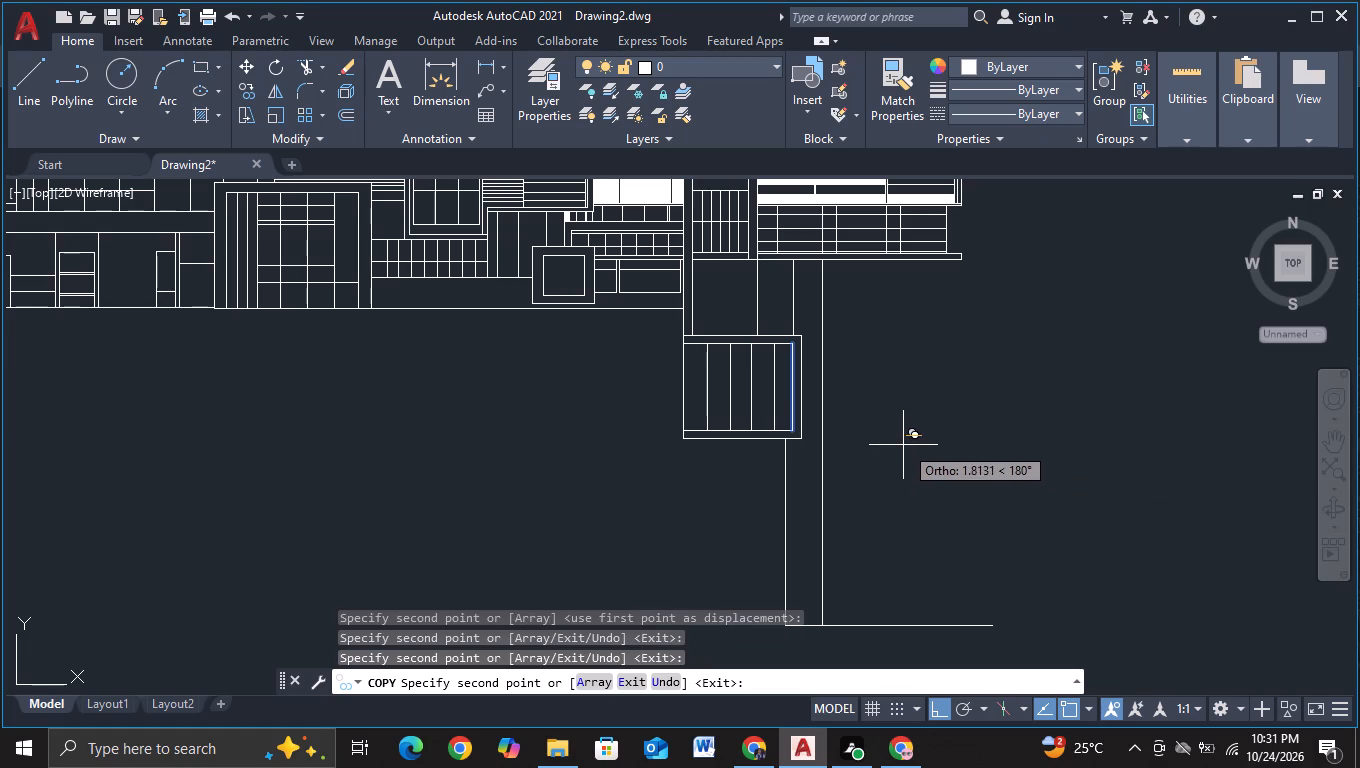
{"action": "left_click", "coordinate": [900, 444]}
{"action": "key", "text": "Escape"}
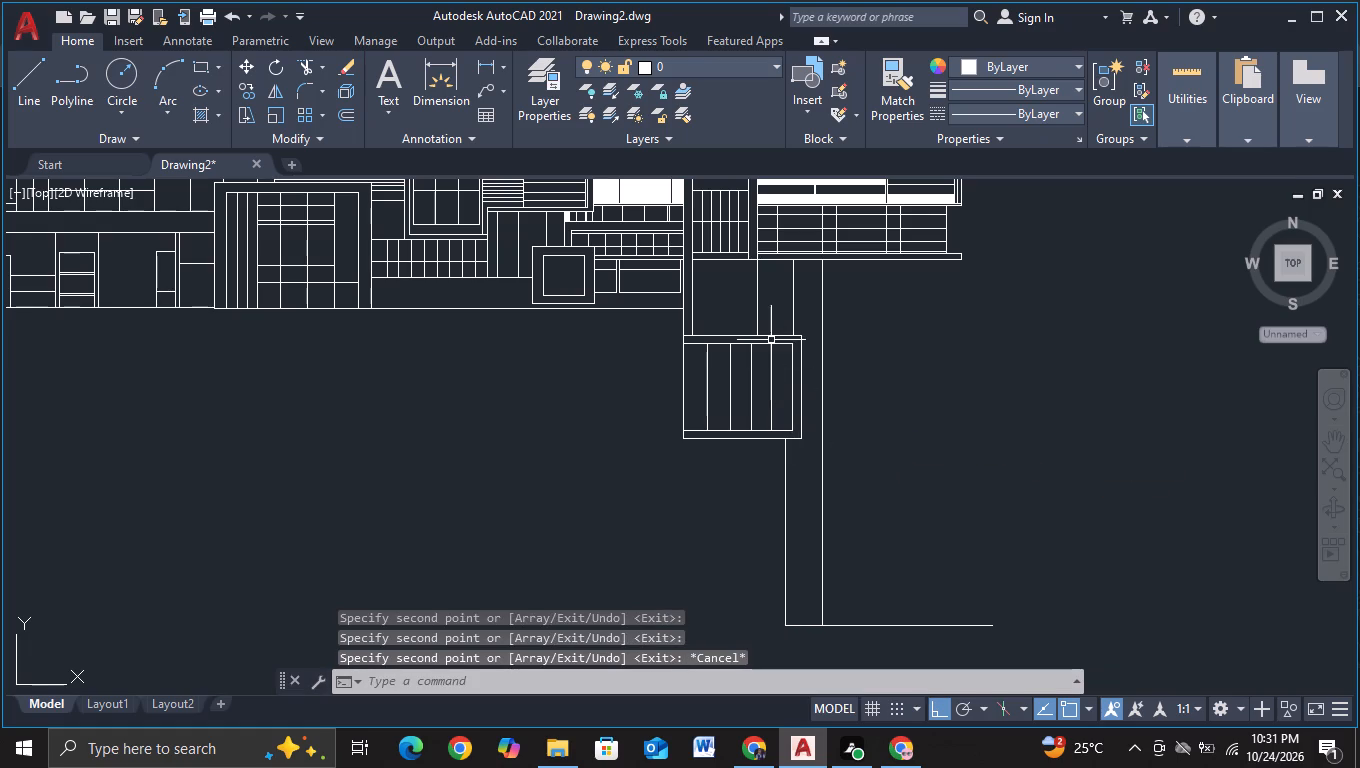
Copy the inner frame's top line a short distance straight down across the panels as a horizontal transom.
{"action": "left_click", "coordinate": [778, 343]}
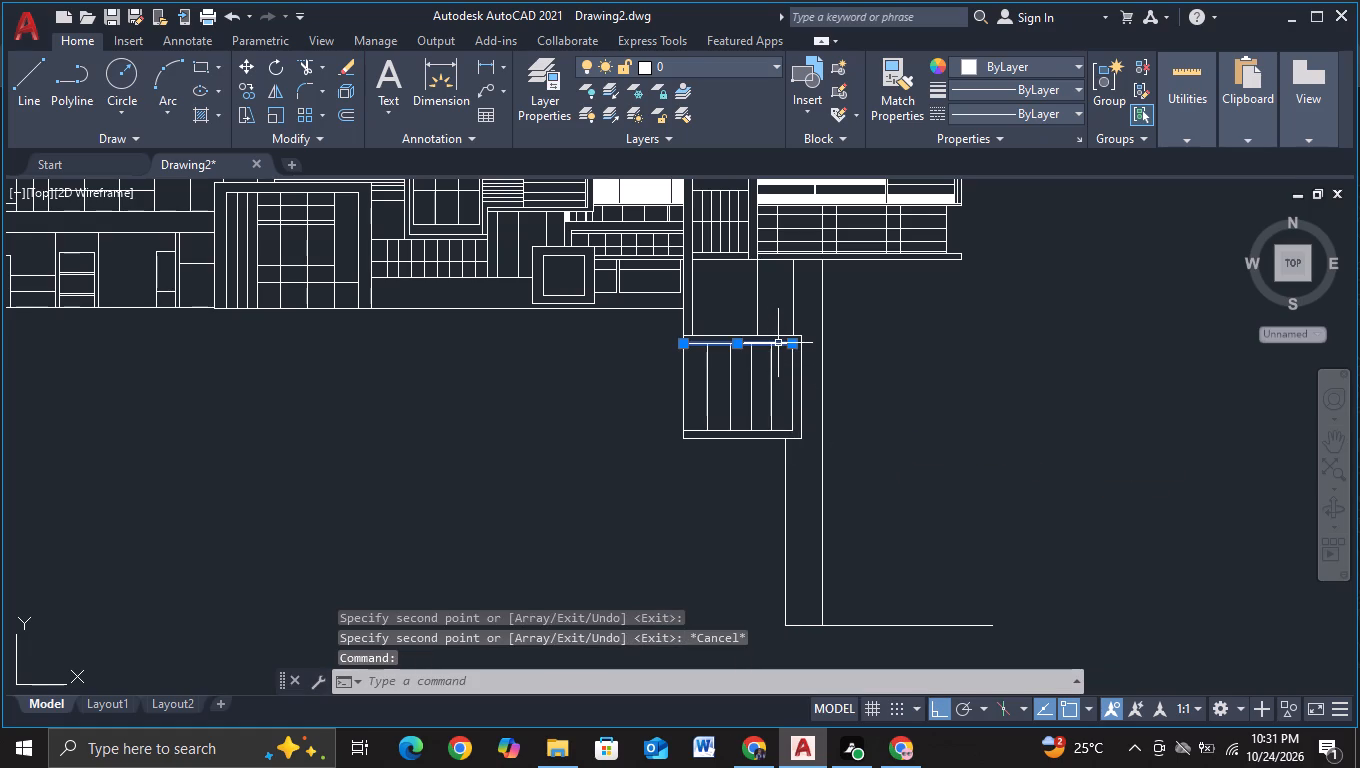
{"action": "key", "text": "c"}
{"action": "left_click", "coordinate": [844, 404]}
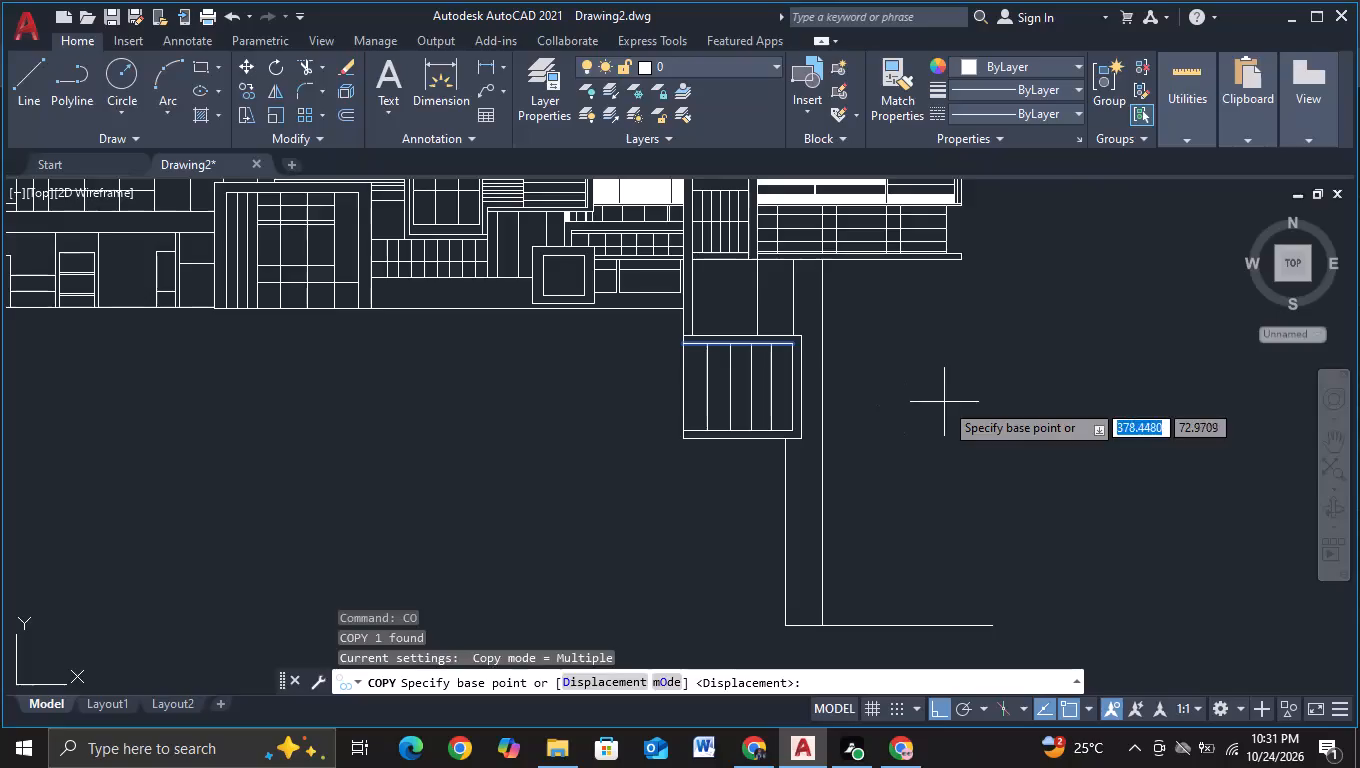
{"action": "left_click", "coordinate": [944, 402]}
{"action": "left_click", "coordinate": [943, 423]}
{"action": "key", "text": "Escape"}
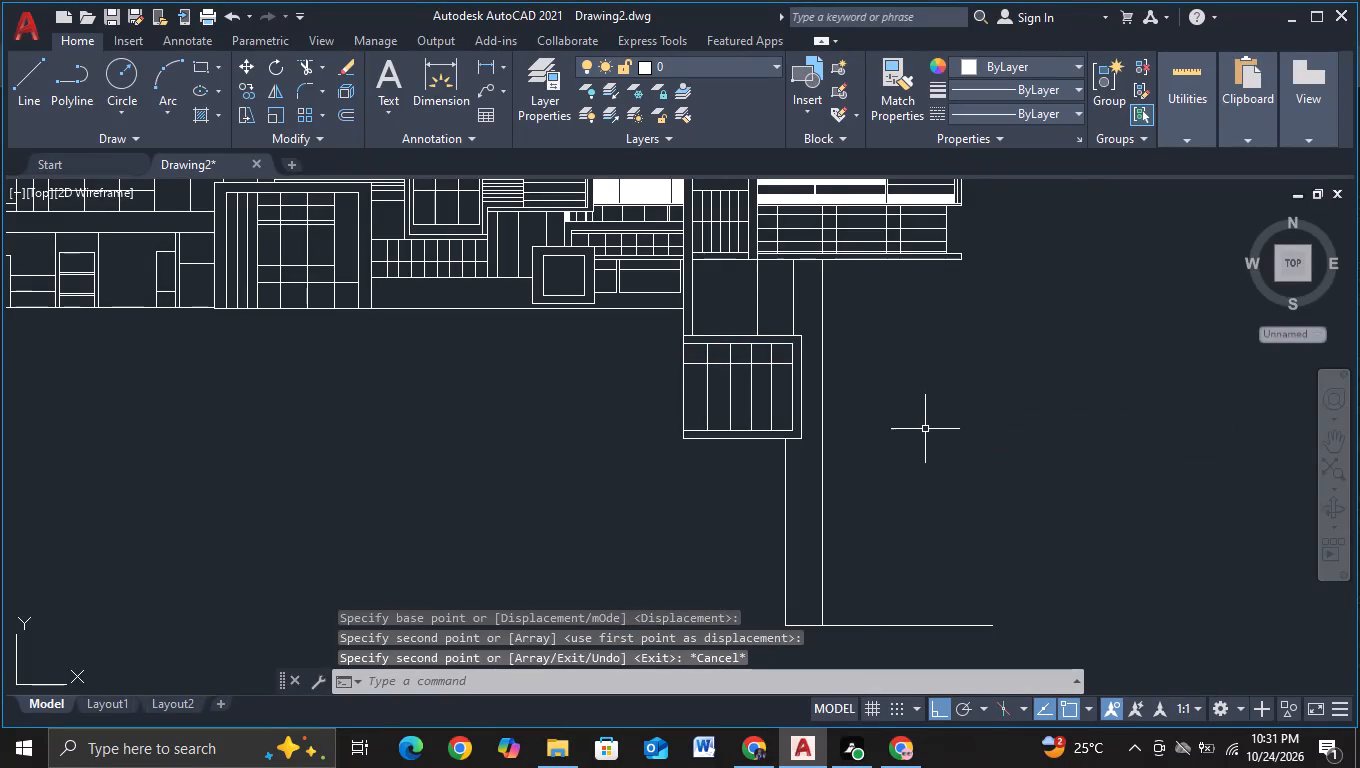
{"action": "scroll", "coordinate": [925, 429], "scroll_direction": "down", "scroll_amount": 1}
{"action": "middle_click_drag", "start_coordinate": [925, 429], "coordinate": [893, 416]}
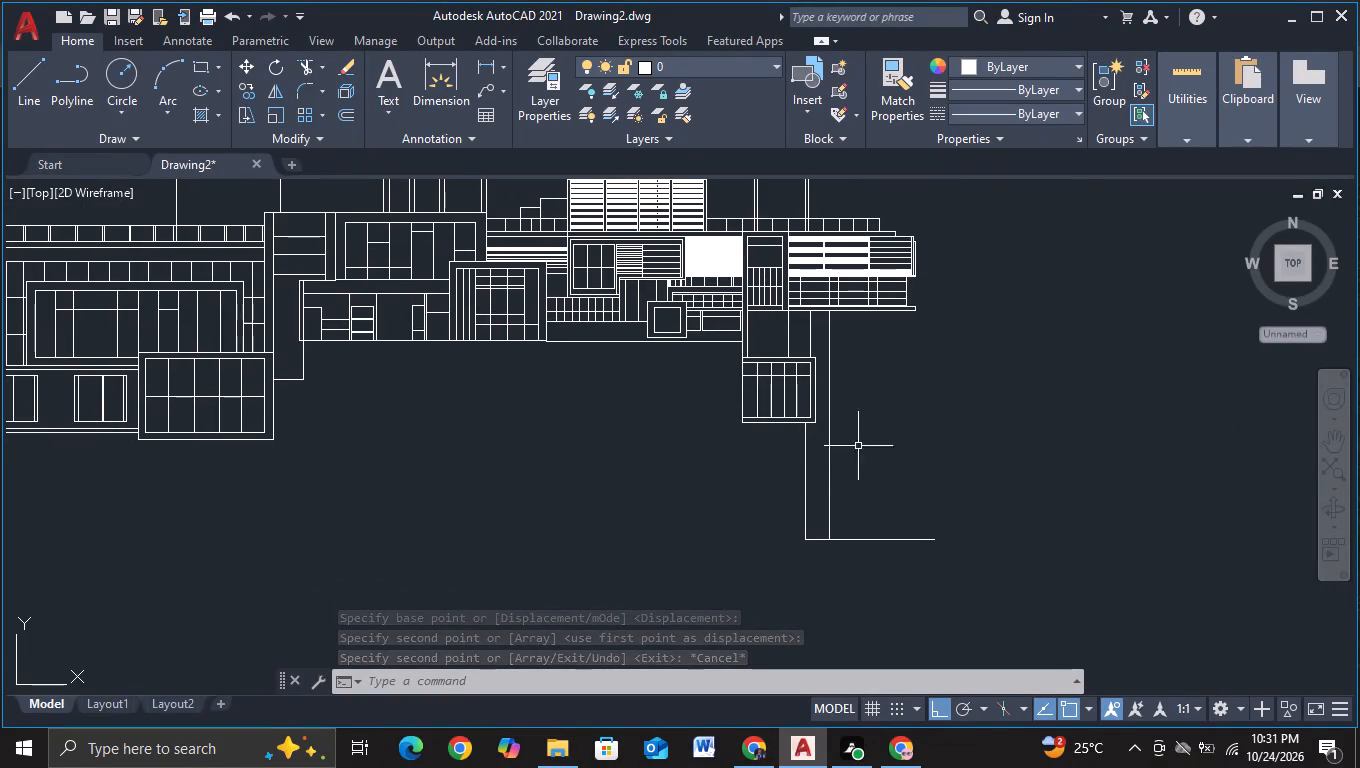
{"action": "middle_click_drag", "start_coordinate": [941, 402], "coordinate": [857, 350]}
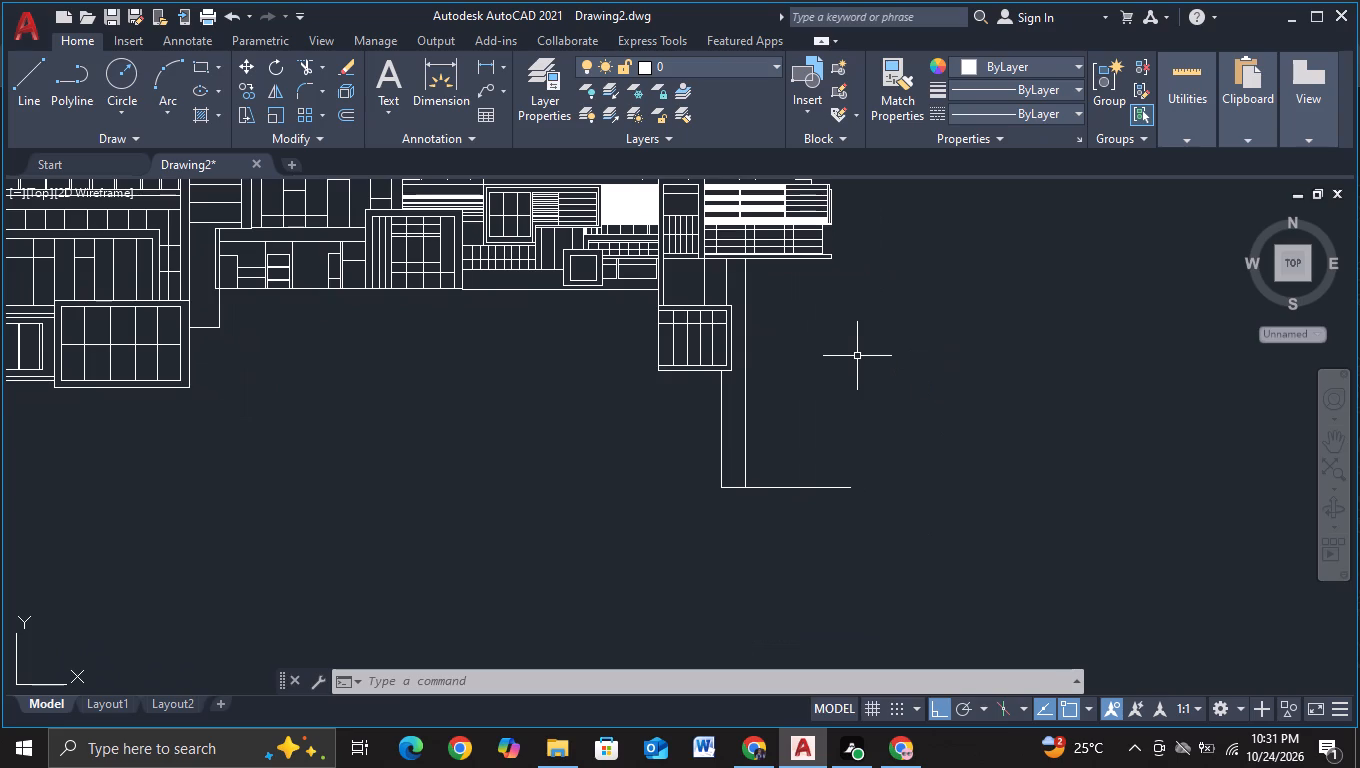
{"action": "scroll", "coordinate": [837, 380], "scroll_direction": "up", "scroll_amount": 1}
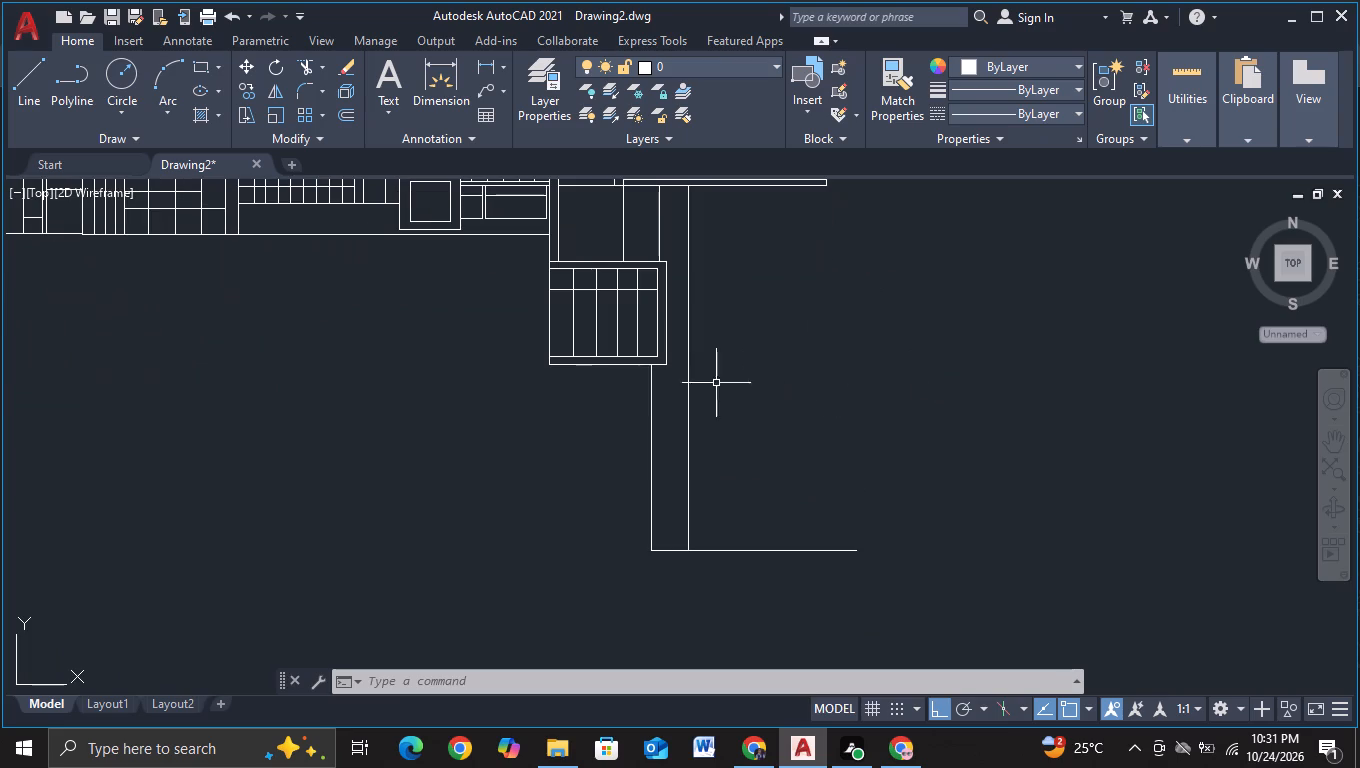
Copy the lower paneled block's bottom line straight down about 1 unit to form a base strip.
{"action": "left_click", "coordinate": [625, 367]}
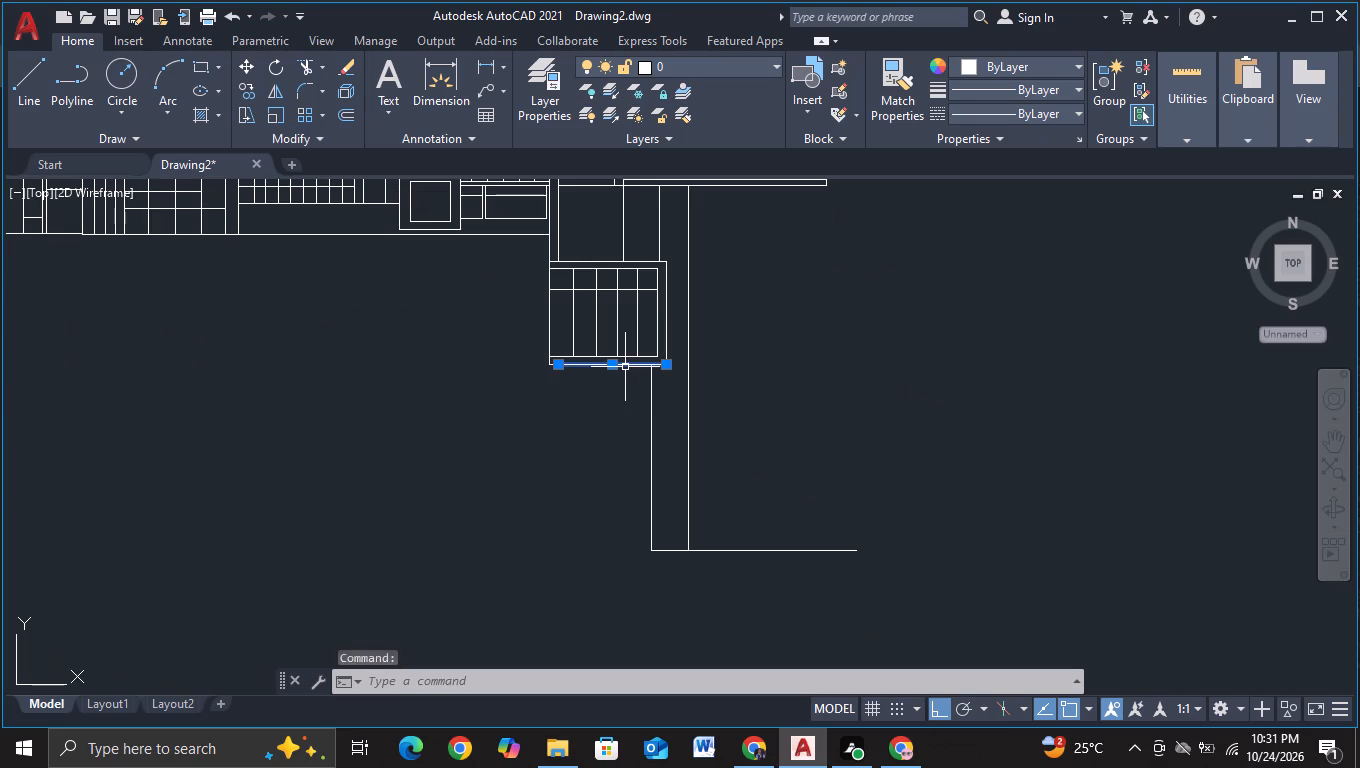
{"action": "key", "text": "c"}
{"action": "left_click", "coordinate": [678, 431]}
{"action": "left_click", "coordinate": [779, 431]}
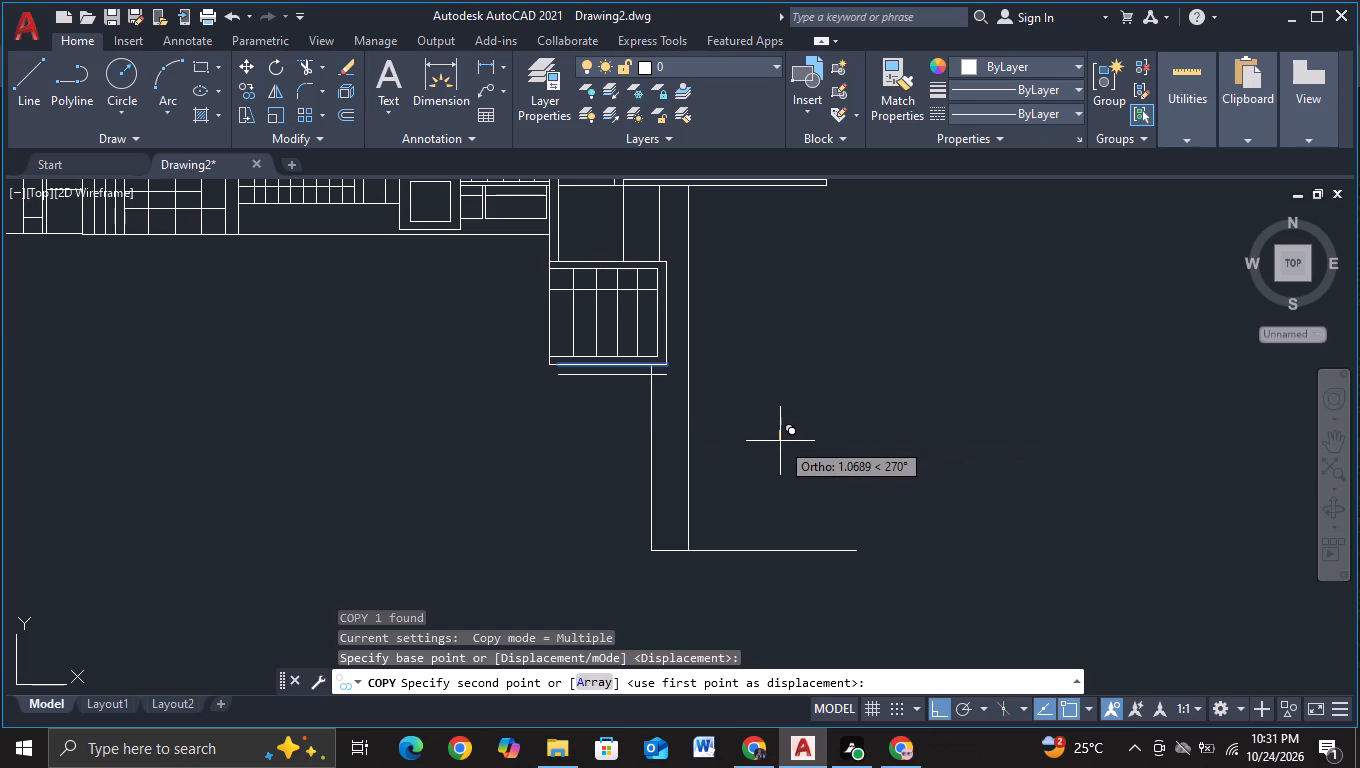
{"action": "left_click", "coordinate": [780, 440]}
{"action": "key", "text": "Escape"}
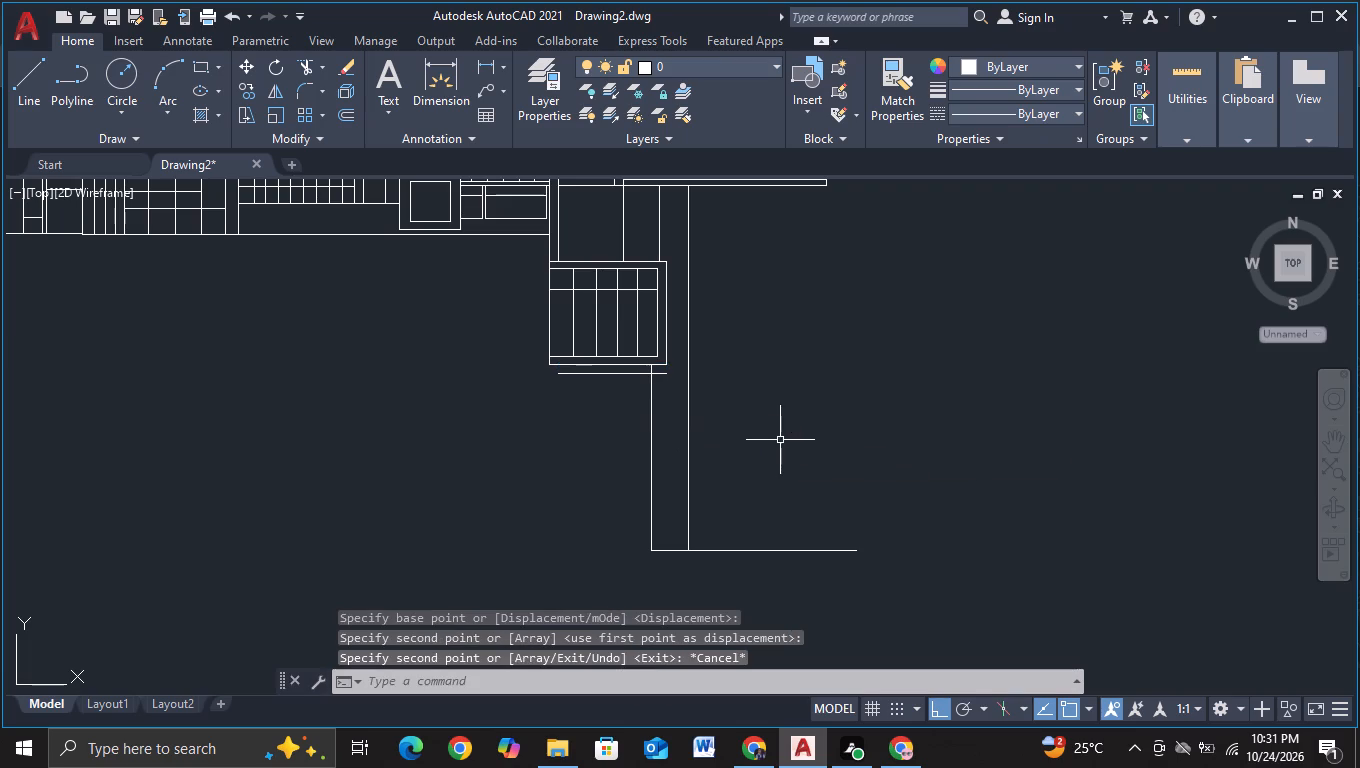
Close the base strip's two ends with short vertical lines and extend its bottom line to the block's left edge.
{"action": "left_click", "coordinate": [22, 89]}
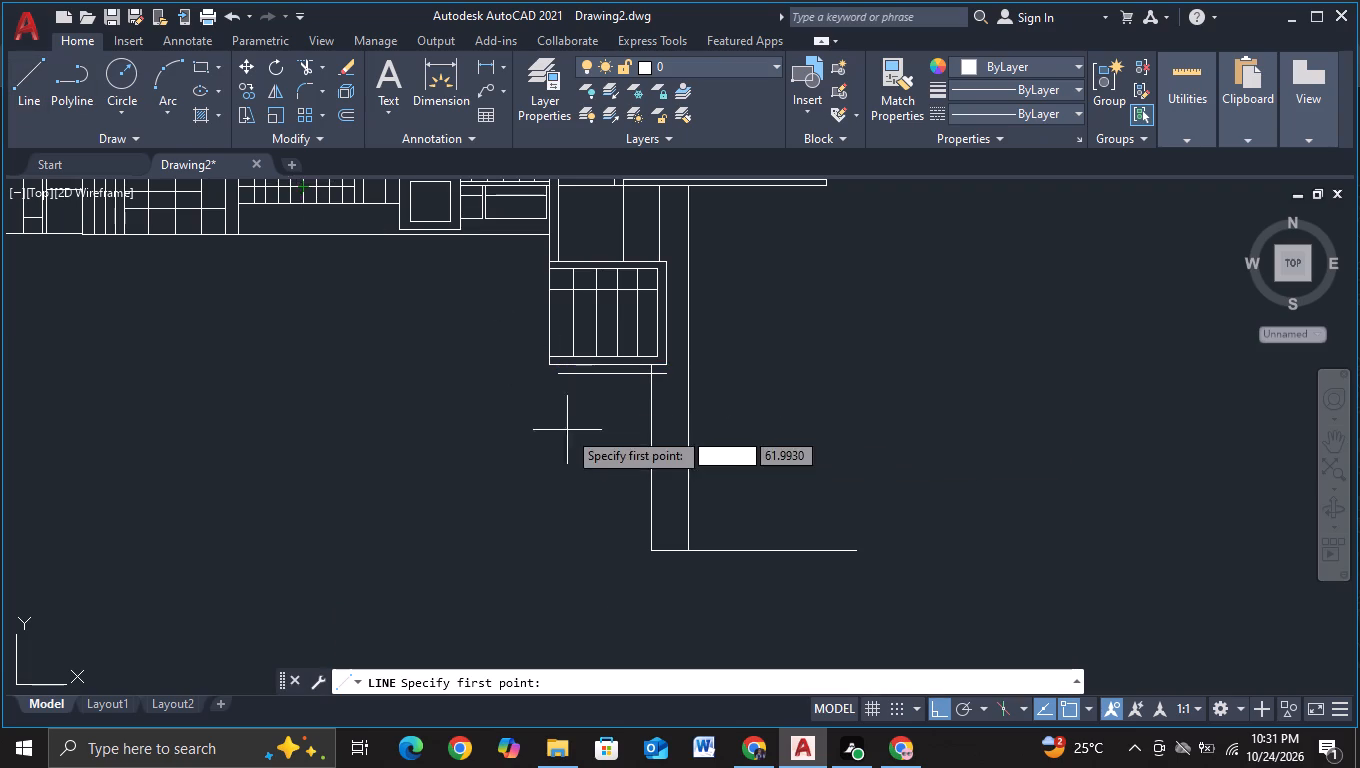
{"action": "scroll", "coordinate": [567, 430], "scroll_direction": "up", "scroll_amount": 2}
{"action": "left_click", "coordinate": [514, 266]}
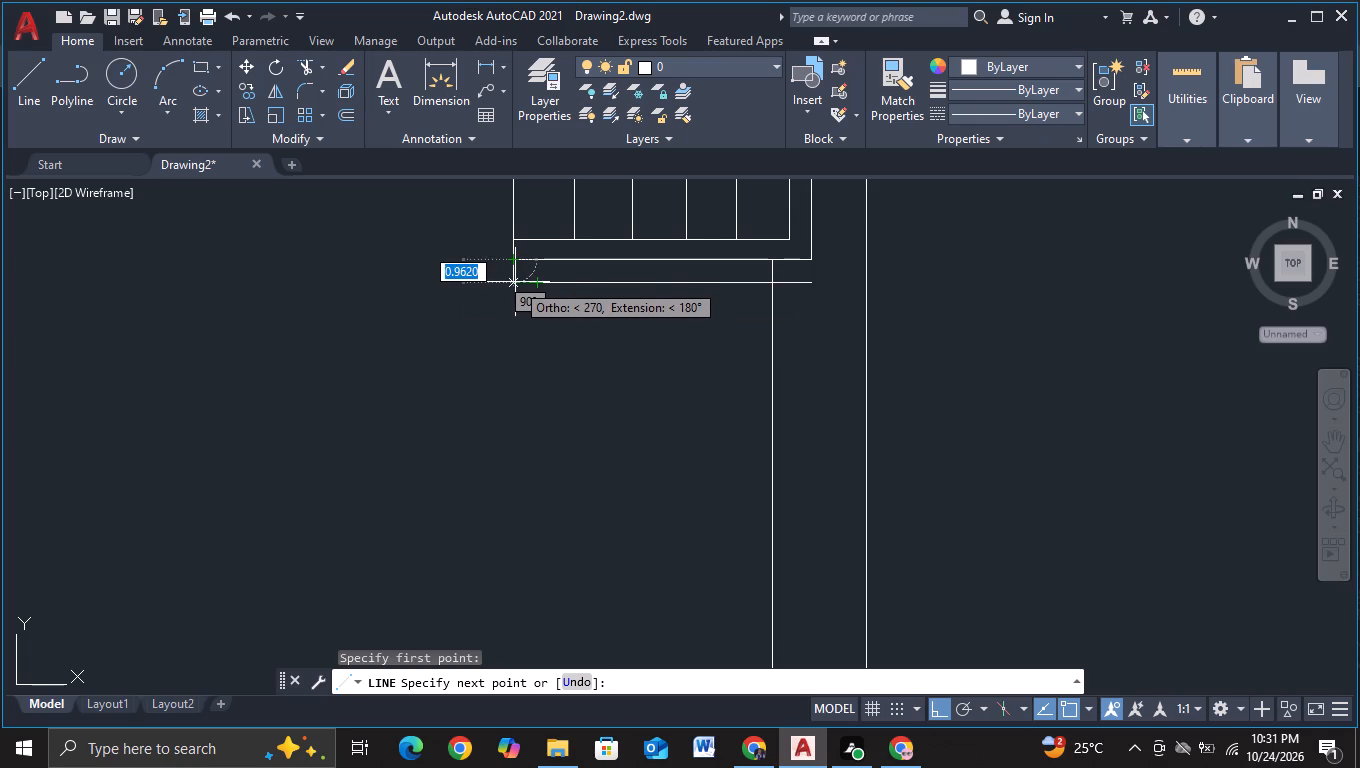
{"action": "left_click", "coordinate": [513, 282]}
{"action": "left_click", "coordinate": [548, 284]}
{"action": "key", "text": "Escape"}
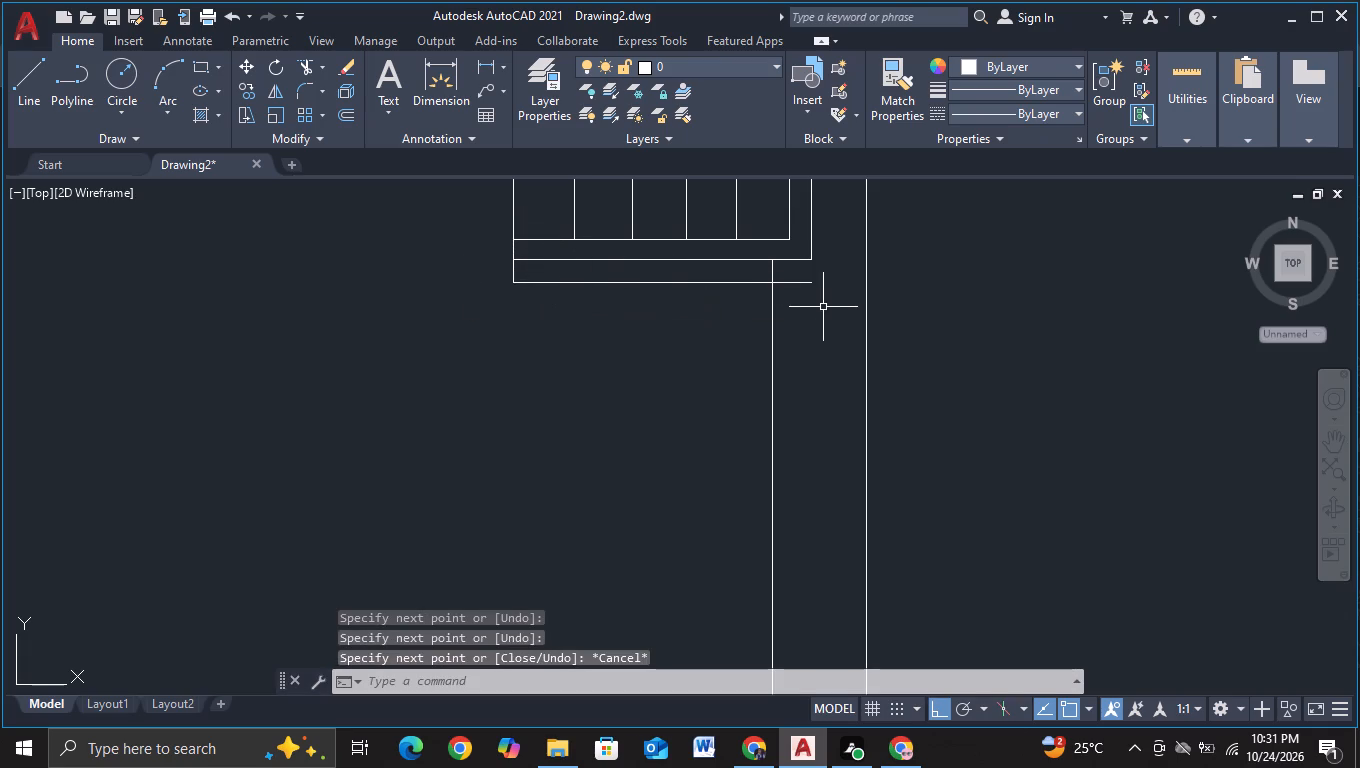
{"action": "middle_click_drag", "start_coordinate": [825, 305], "coordinate": [786, 327]}
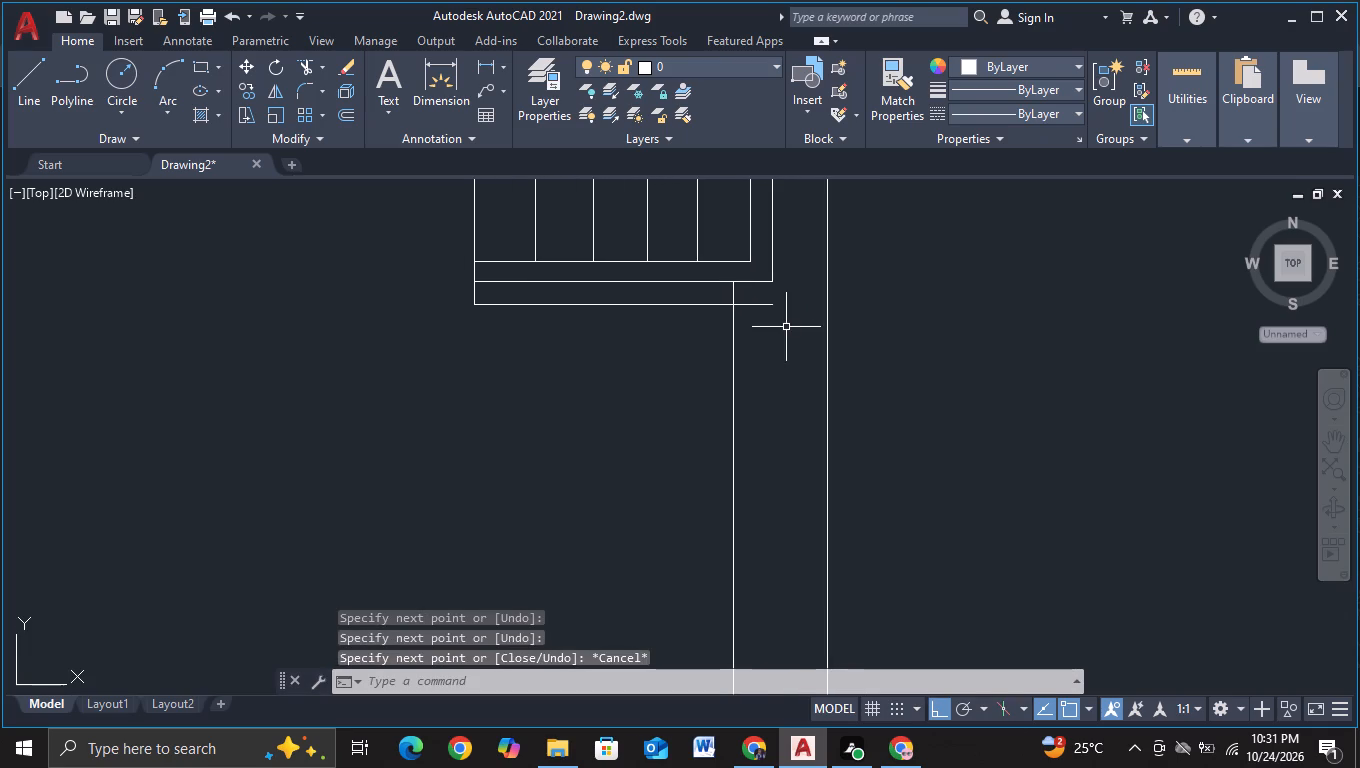
{"action": "left_click", "coordinate": [26, 80]}
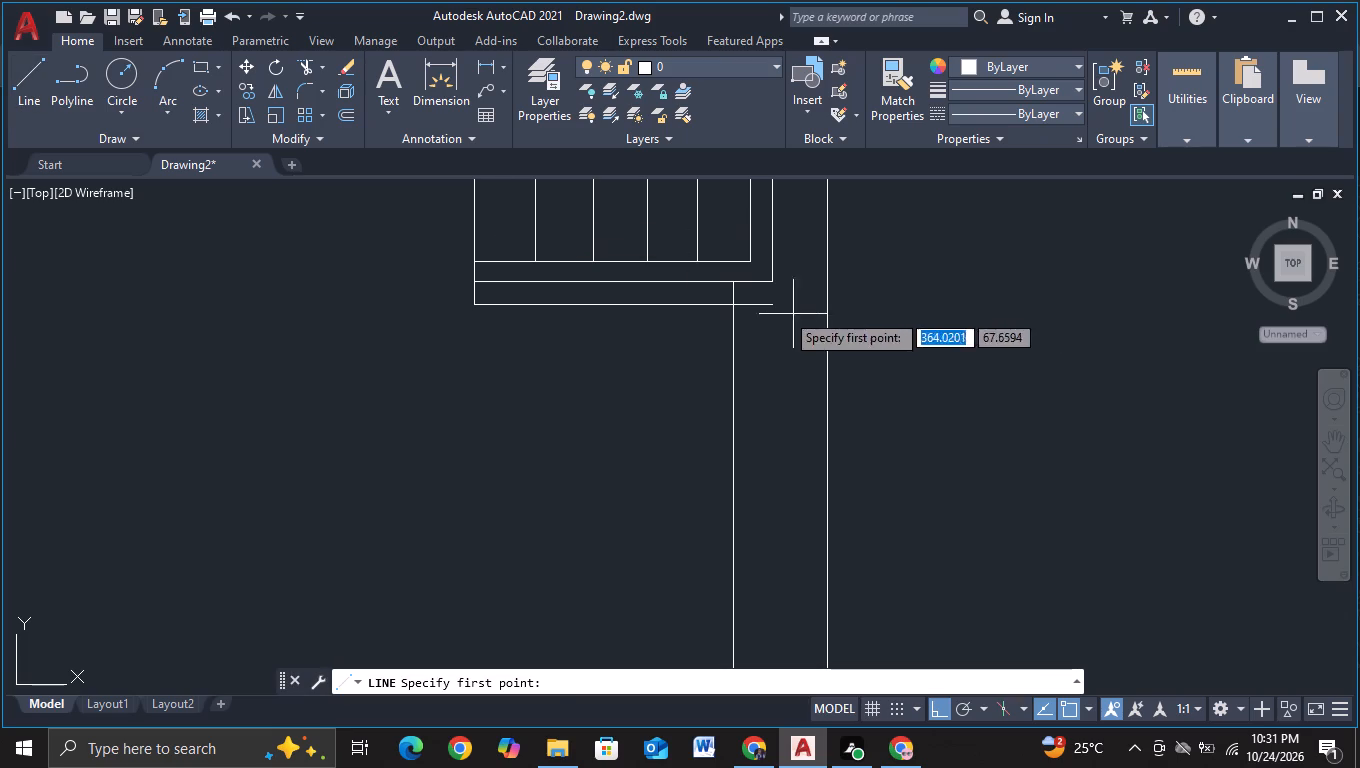
{"action": "left_click", "coordinate": [774, 286]}
{"action": "left_click", "coordinate": [773, 303]}
{"action": "key", "text": "Escape"}
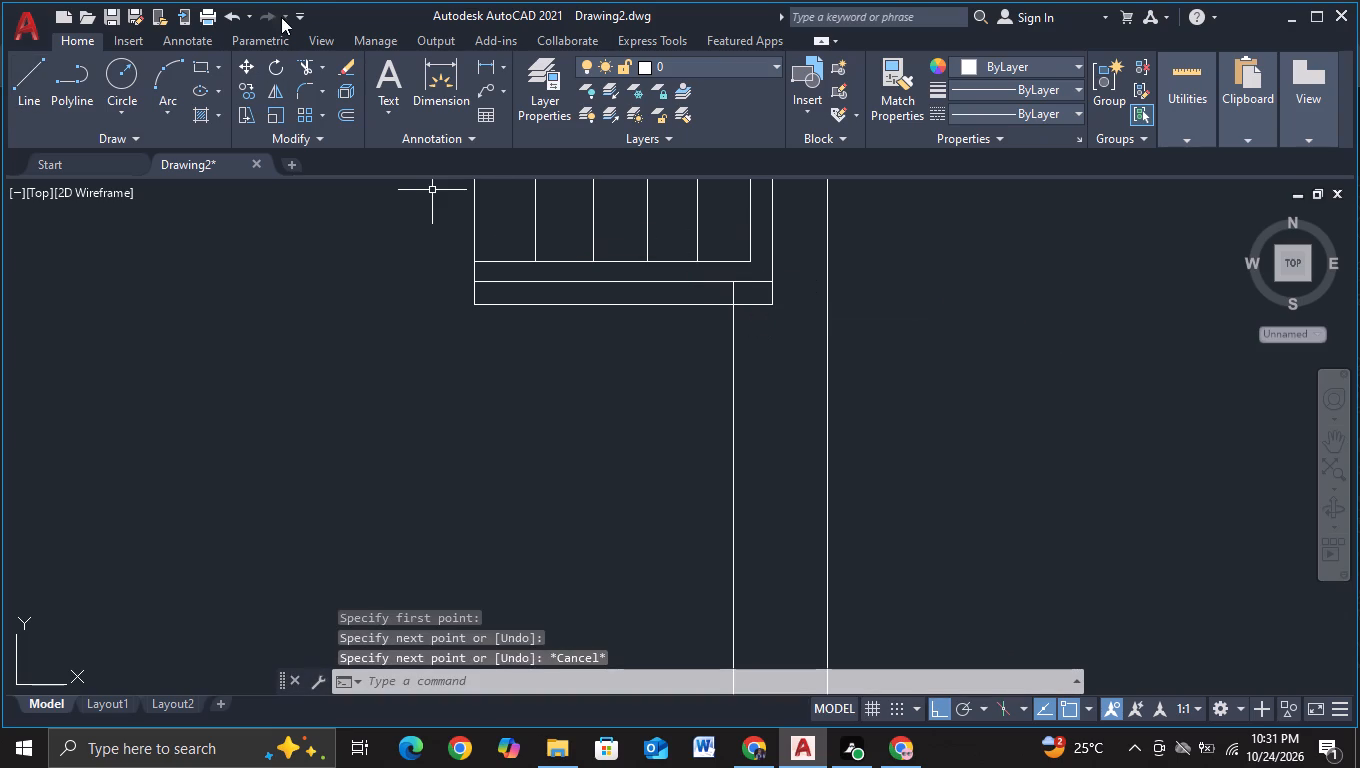
Trim away the part of the column's left line that crosses the base strip.
{"action": "left_click", "coordinate": [305, 69]}
{"action": "left_click", "coordinate": [741, 299]}
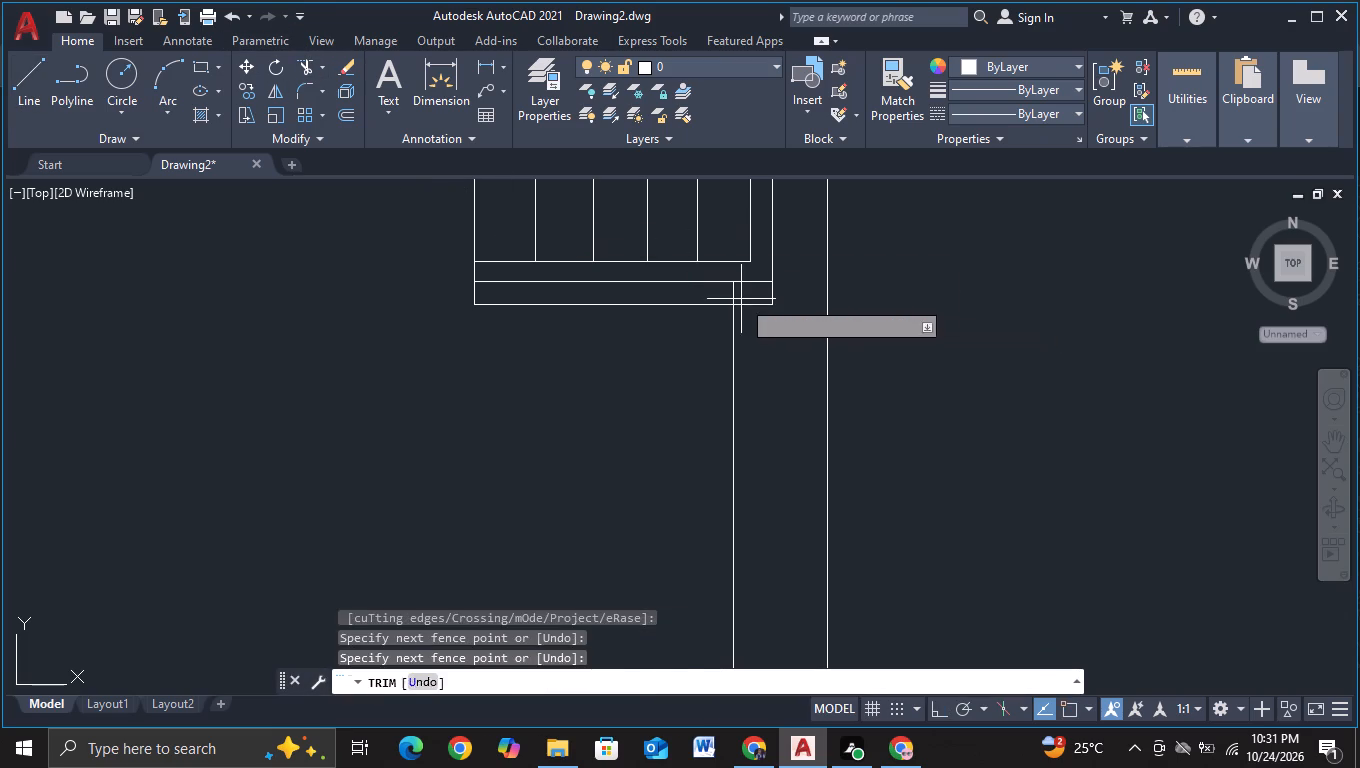
{"action": "left_click", "coordinate": [725, 298]}
{"action": "scroll", "coordinate": [1038, 346], "scroll_direction": "down", "scroll_amount": 2}
{"action": "middle_click_drag", "start_coordinate": [1037, 368], "coordinate": [869, 409]}
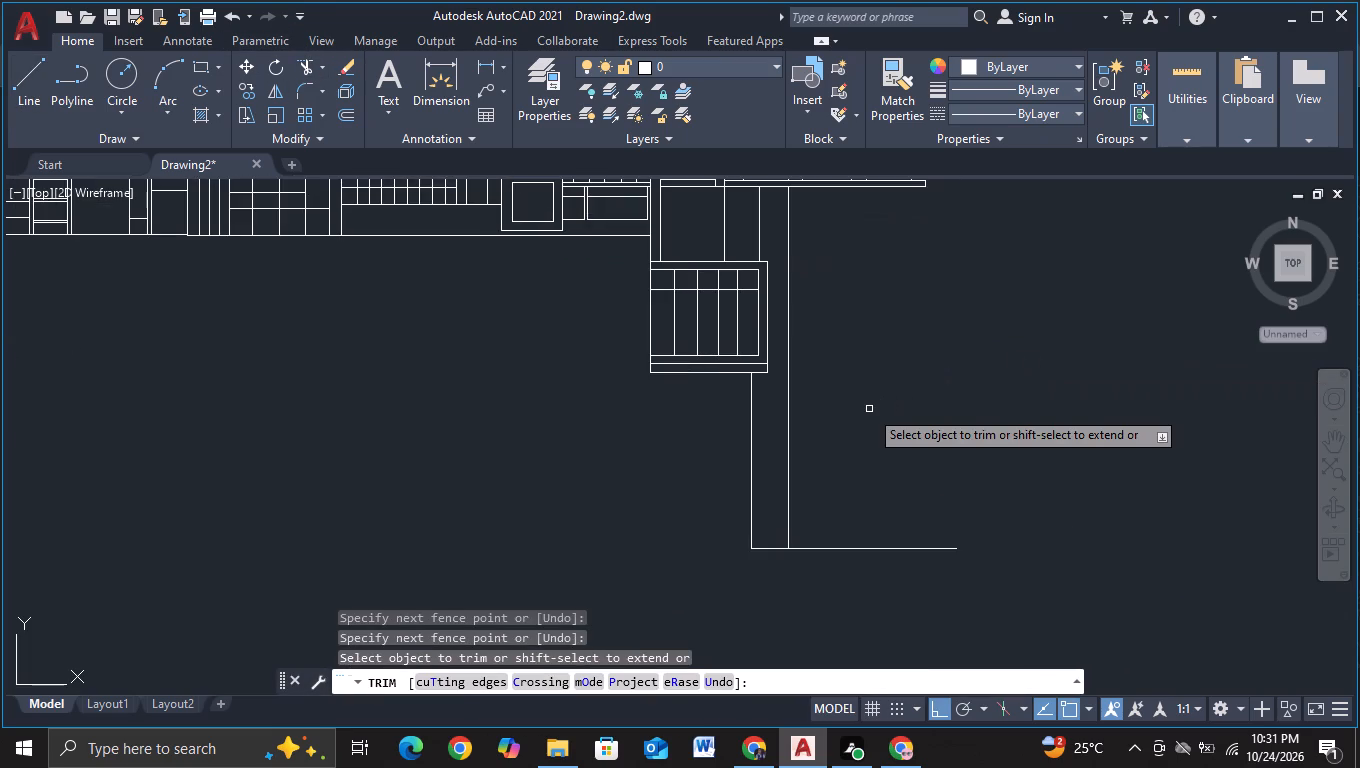
{"action": "middle_click_drag", "start_coordinate": [835, 397], "coordinate": [748, 399]}
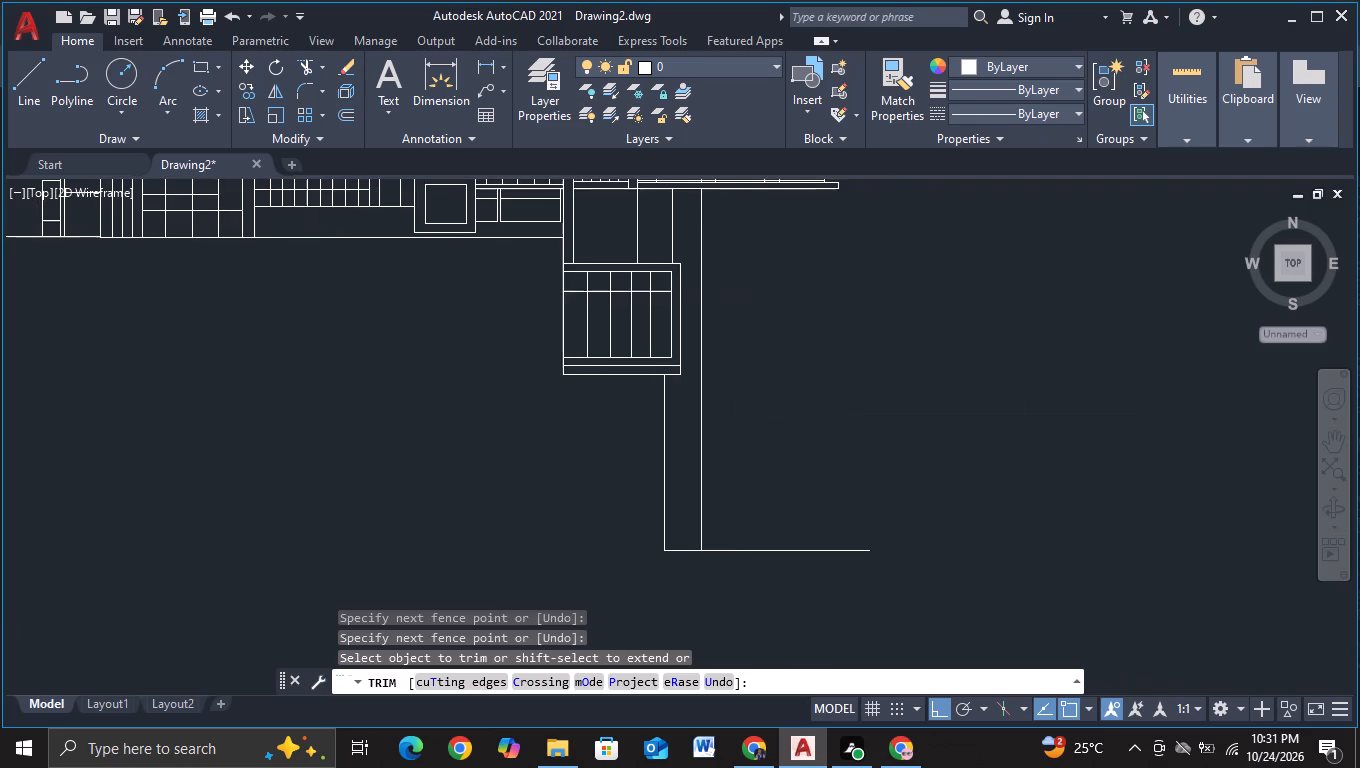
{"action": "key", "text": "Escape"}
With object snap off, draw a three-sided box about 9.6 units wide and 3.9 high, projecting right across the column's right line below the balcony.
{"action": "left_click", "coordinate": [26, 98]}
{"action": "middle_click_drag", "start_coordinate": [872, 321], "coordinate": [853, 337]}
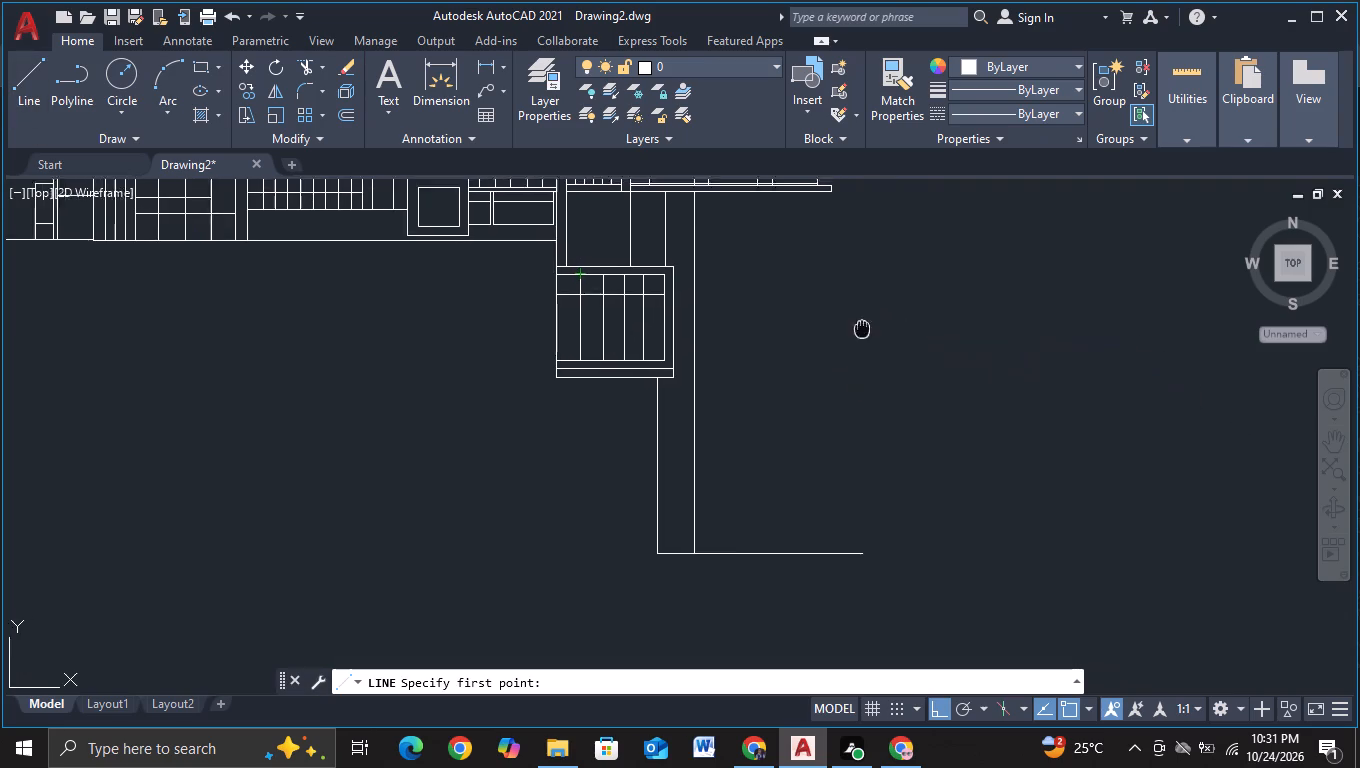
{"action": "middle_click_drag", "start_coordinate": [853, 337], "coordinate": [819, 404]}
{"action": "scroll", "coordinate": [810, 379], "scroll_direction": "up", "scroll_amount": 1}
{"action": "middle_click_drag", "start_coordinate": [810, 379], "coordinate": [809, 441]}
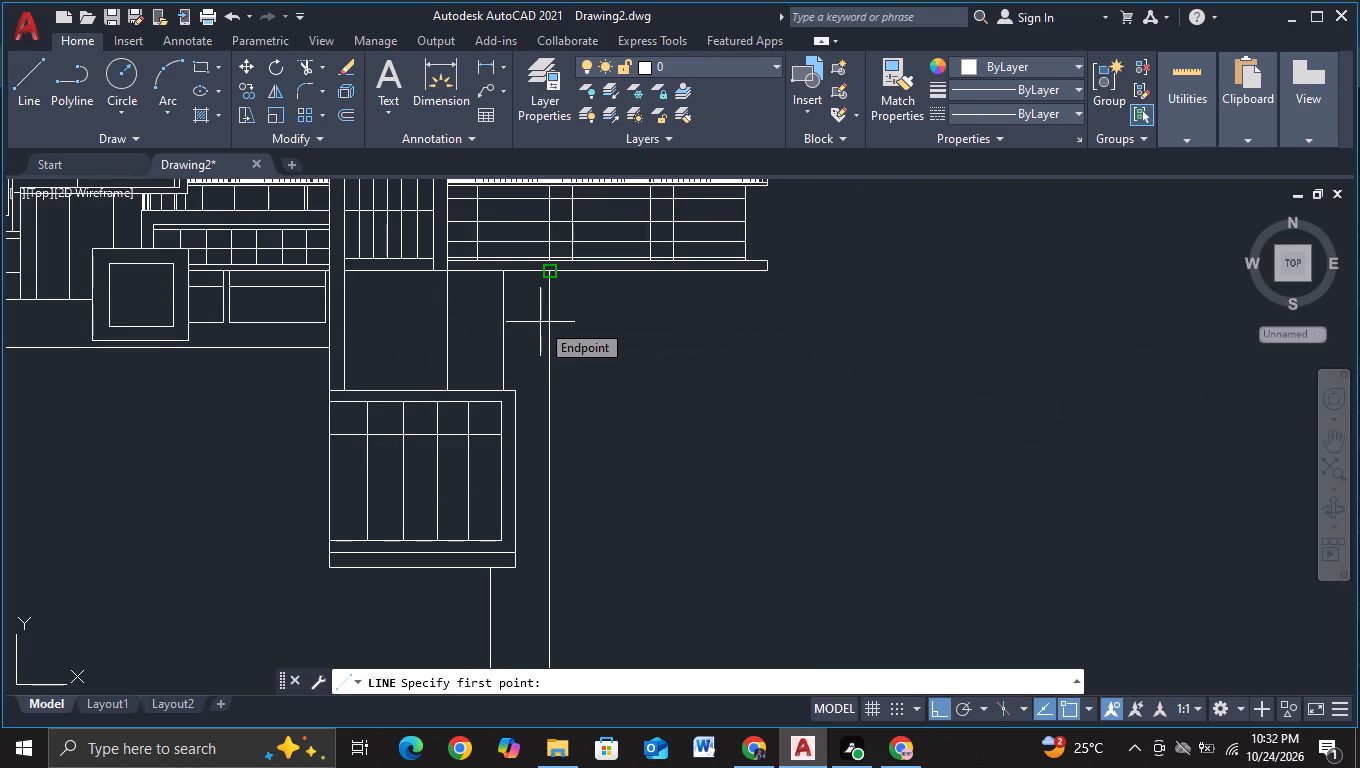
{"action": "key", "text": "F3"}
{"action": "left_click", "coordinate": [540, 322]}
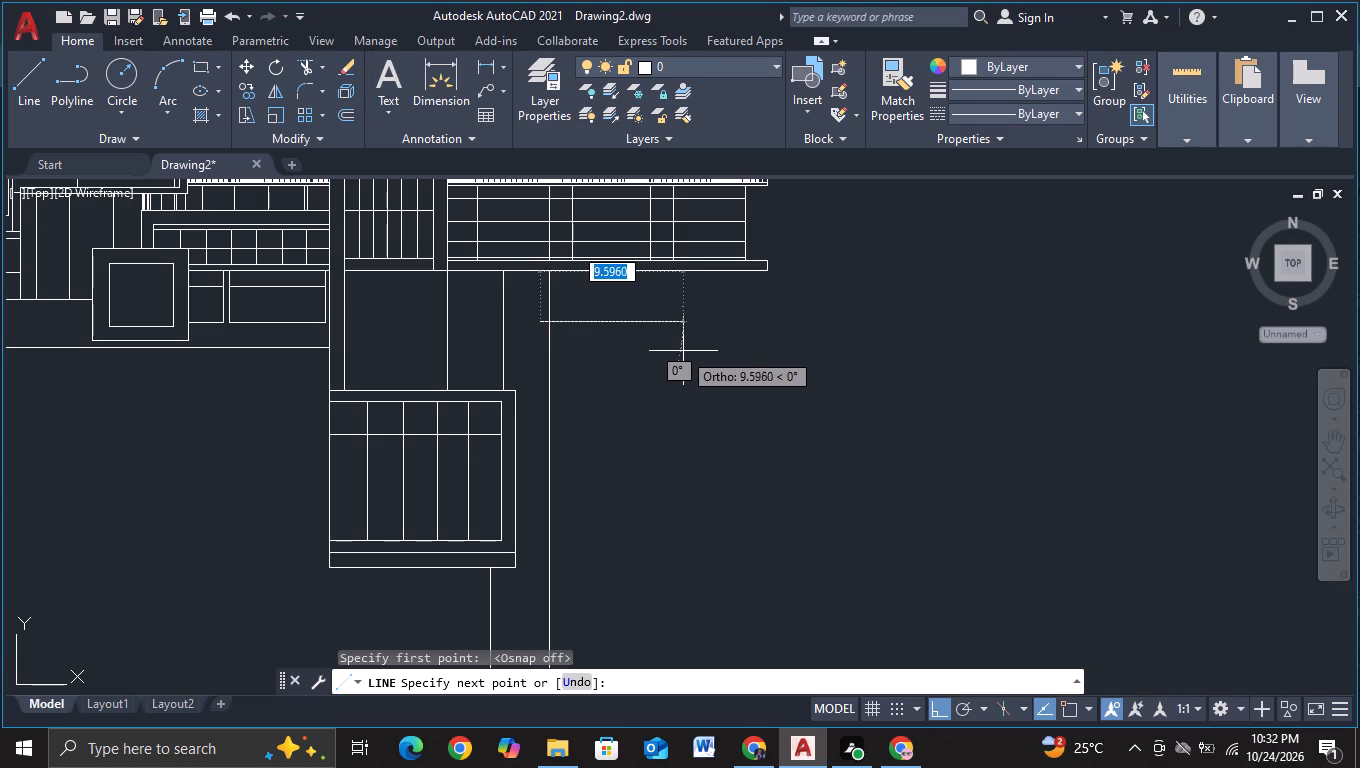
{"action": "left_click", "coordinate": [685, 351]}
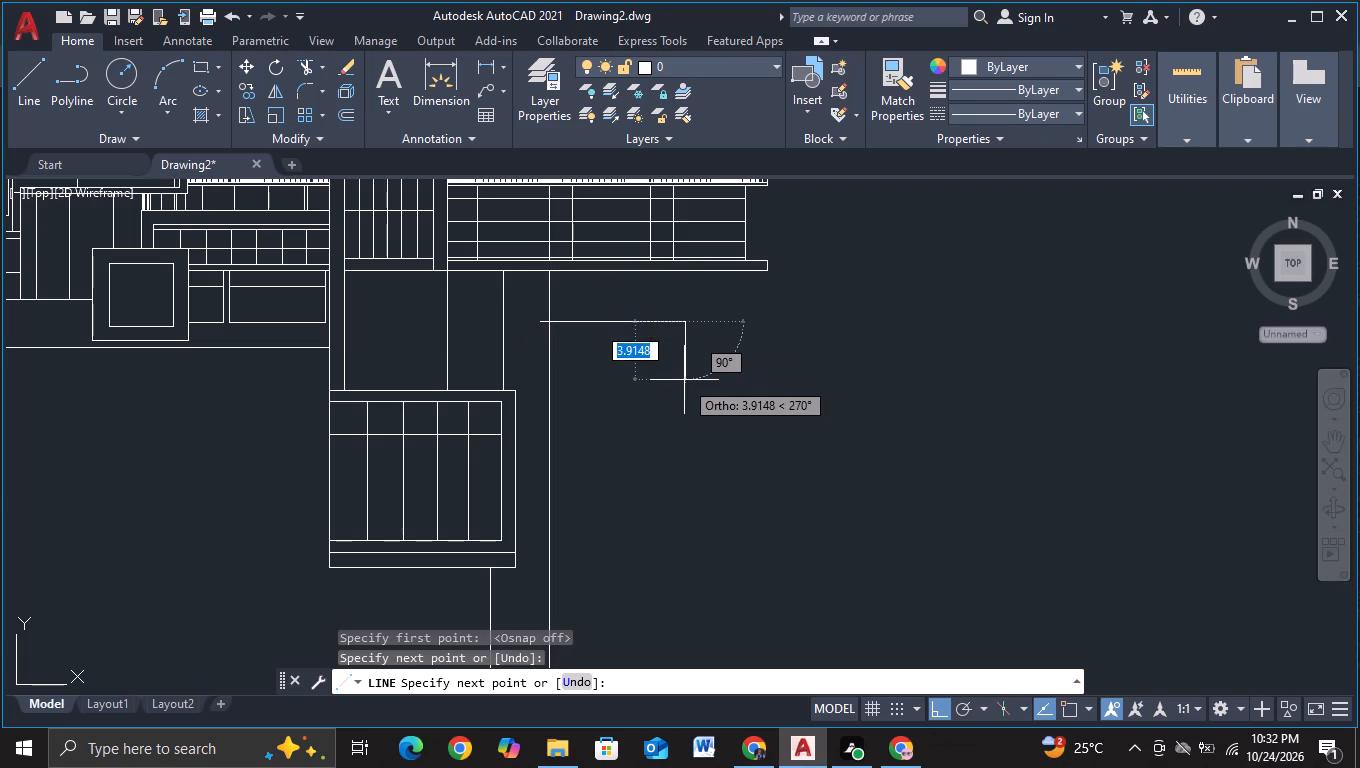
{"action": "left_click", "coordinate": [684, 380]}
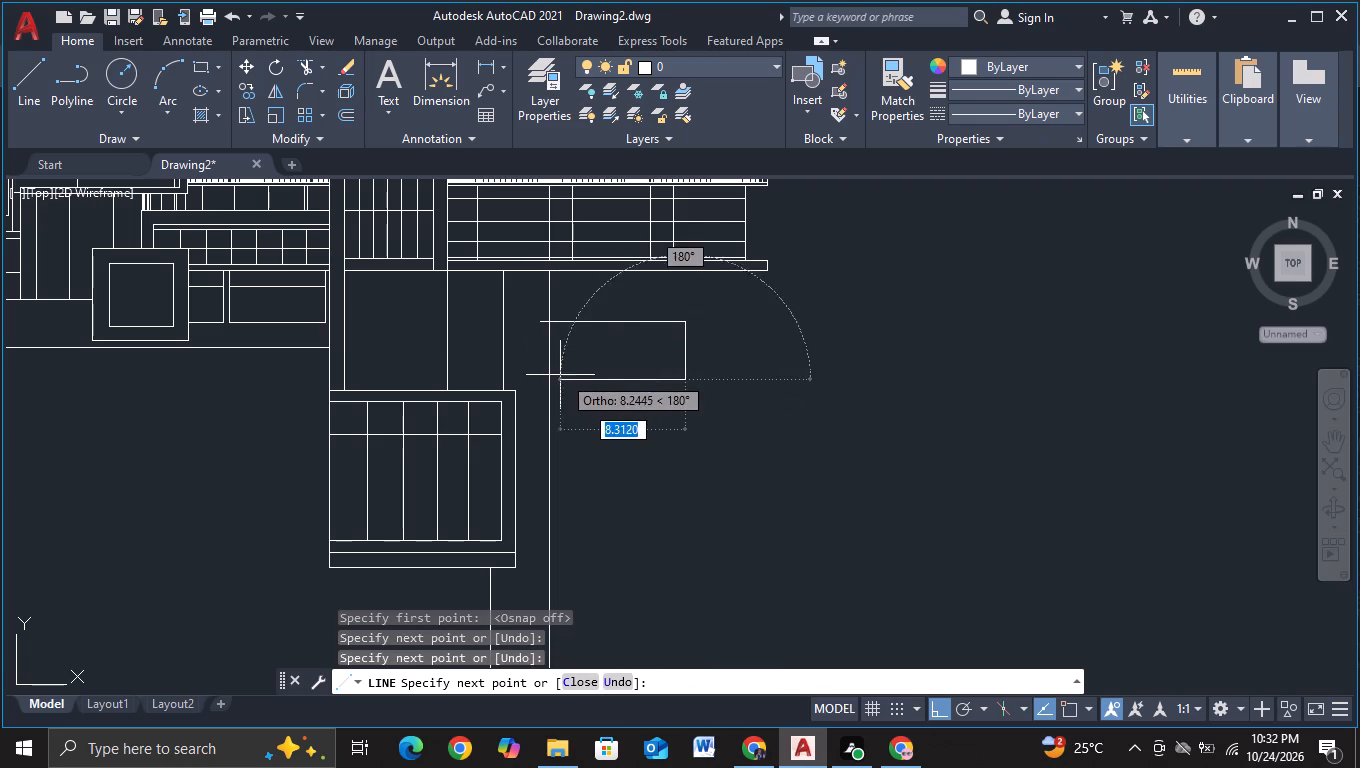
{"action": "left_click", "coordinate": [534, 376]}
{"action": "key", "text": "Escape"}
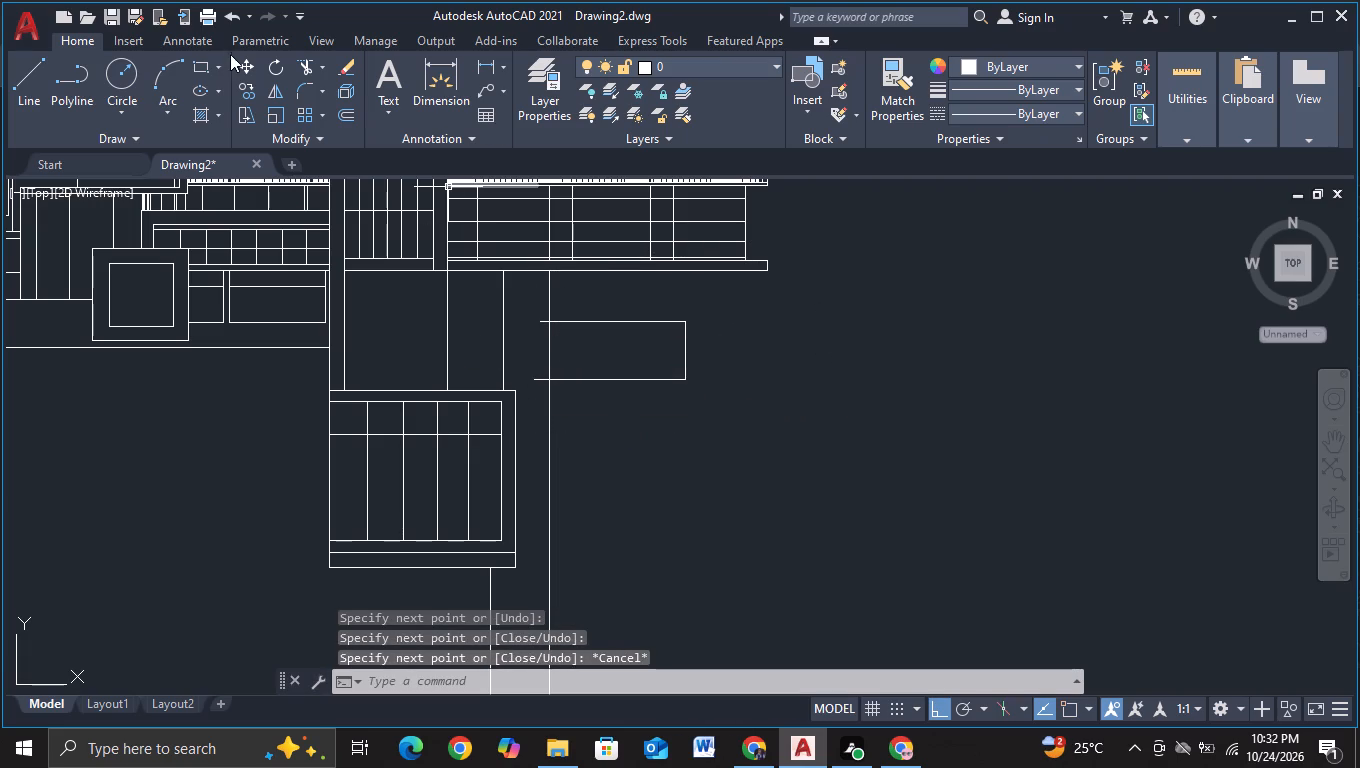
Trim the box's top and bottom line stubs that stick out left of the column's right line.
{"action": "left_click", "coordinate": [296, 57]}
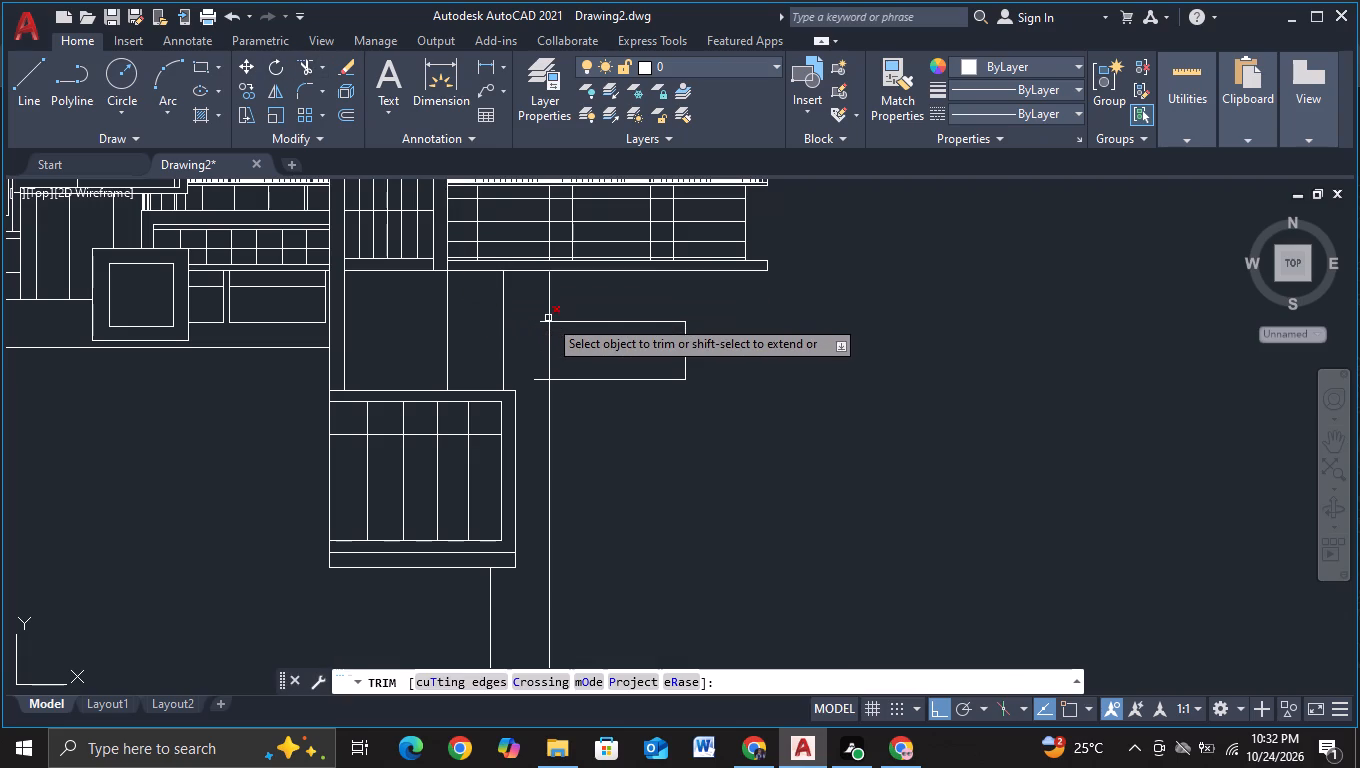
{"action": "left_click", "coordinate": [544, 321]}
{"action": "left_click", "coordinate": [539, 360]}
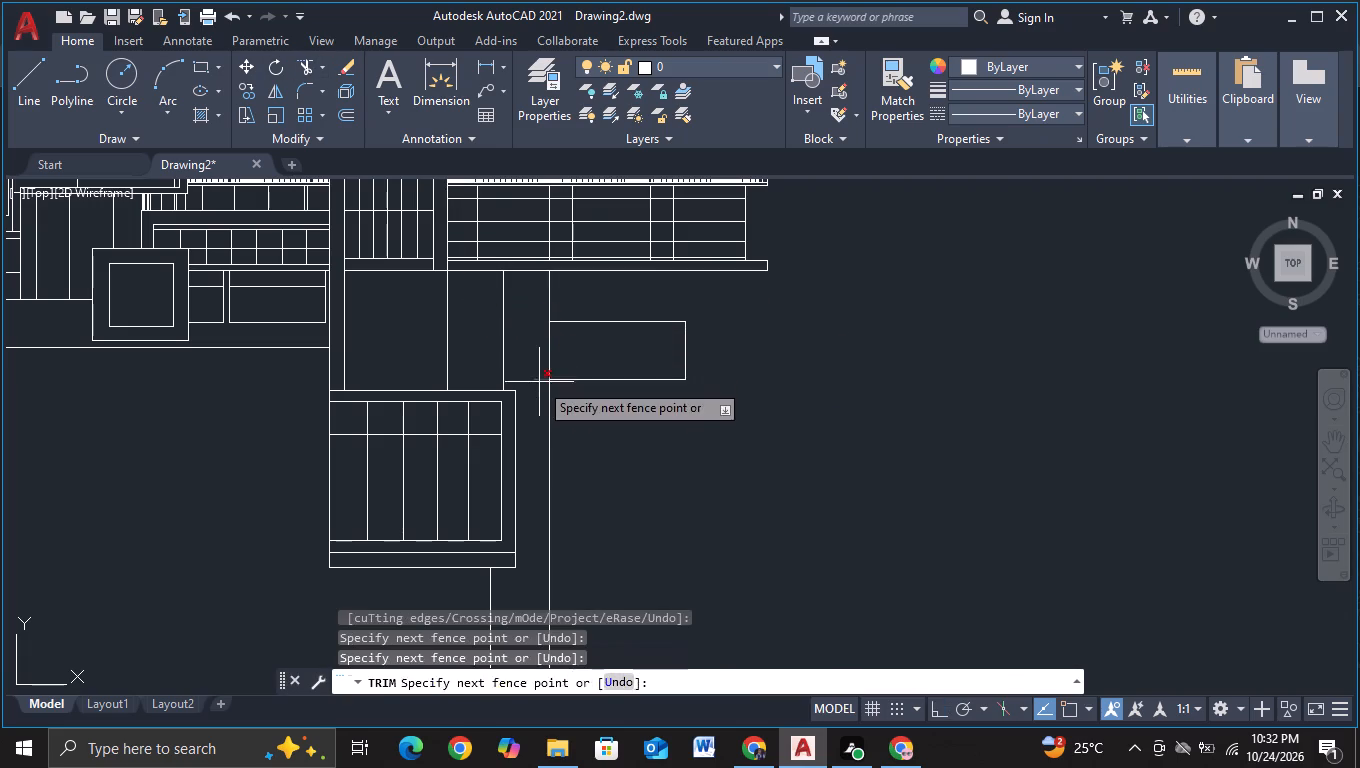
{"action": "left_click", "coordinate": [539, 382]}
{"action": "key", "text": "Escape"}
Copy the box's top line downward twice, once just below itself and once about 3.3 units down, just above the bottom line.
{"action": "left_click", "coordinate": [583, 323]}
{"action": "key", "text": "c"}
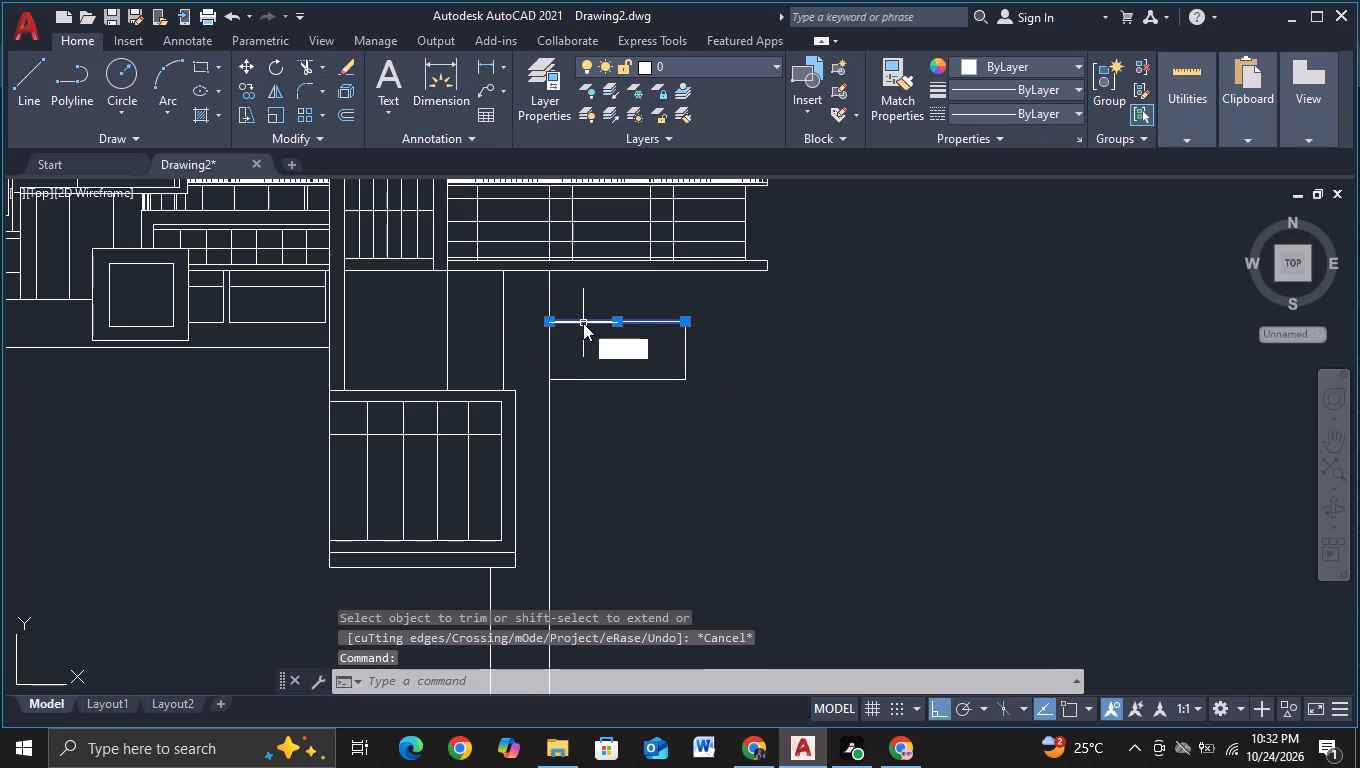
{"action": "left_click", "coordinate": [654, 381]}
{"action": "left_click", "coordinate": [634, 430]}
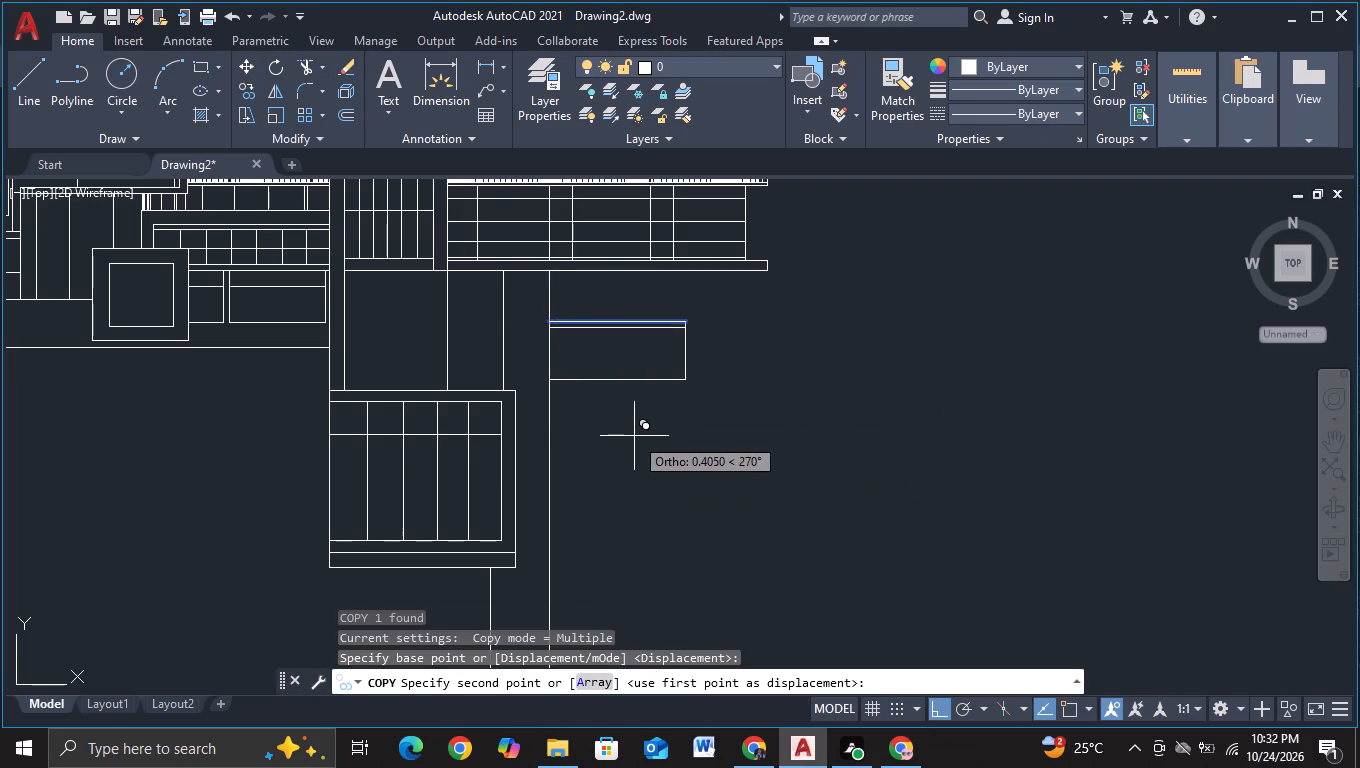
{"action": "left_click", "coordinate": [634, 439]}
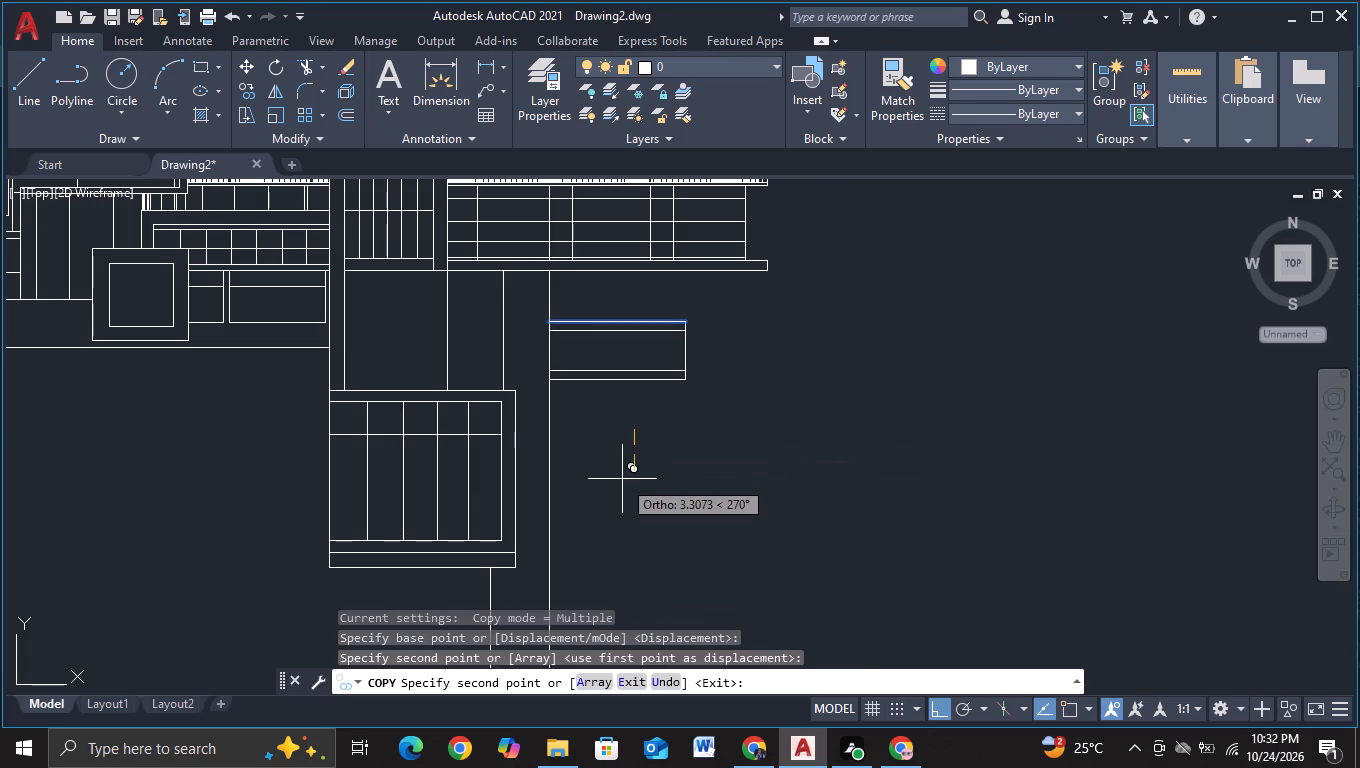
{"action": "left_click", "coordinate": [622, 479]}
{"action": "key", "text": "Escape"}
Move the box's right edge about 2.1 units to the left.
{"action": "middle_click_drag", "start_coordinate": [660, 468], "coordinate": [670, 437]}
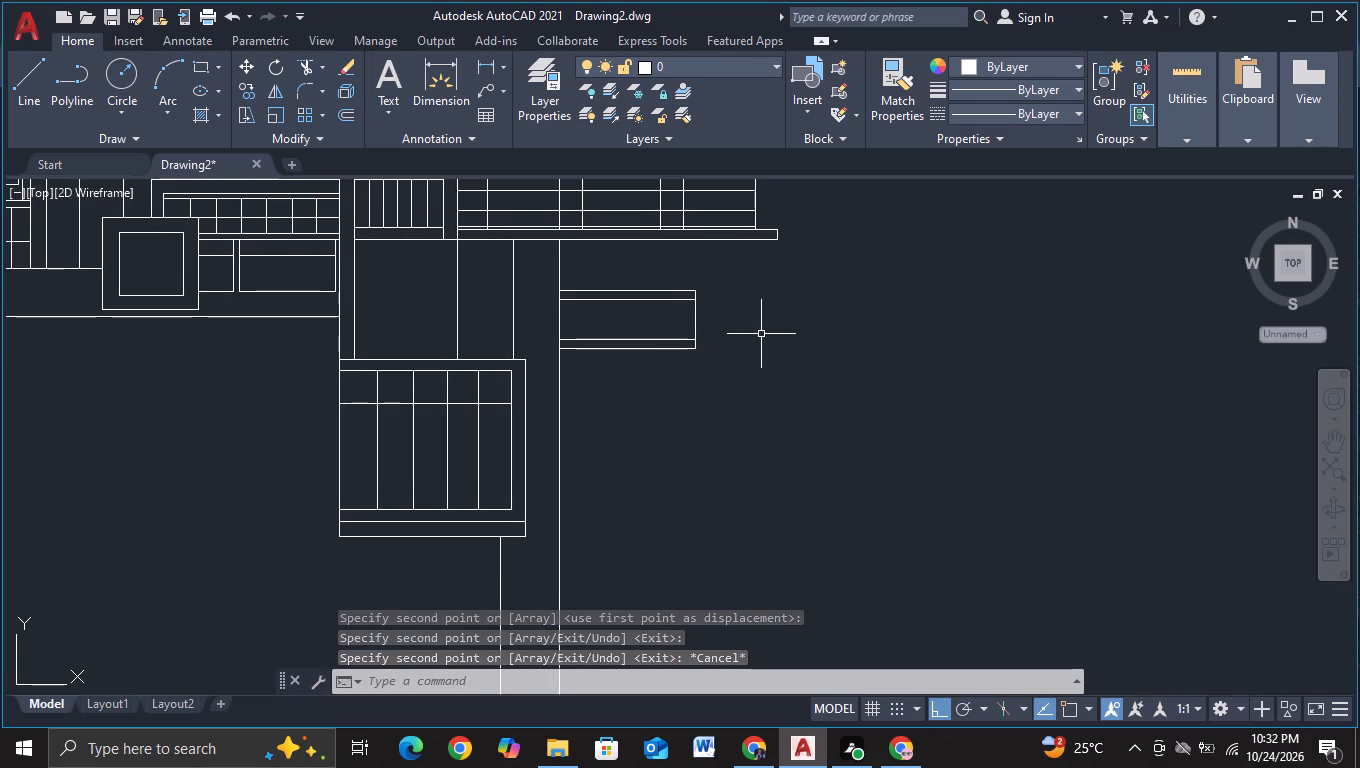
{"action": "left_click", "coordinate": [693, 314]}
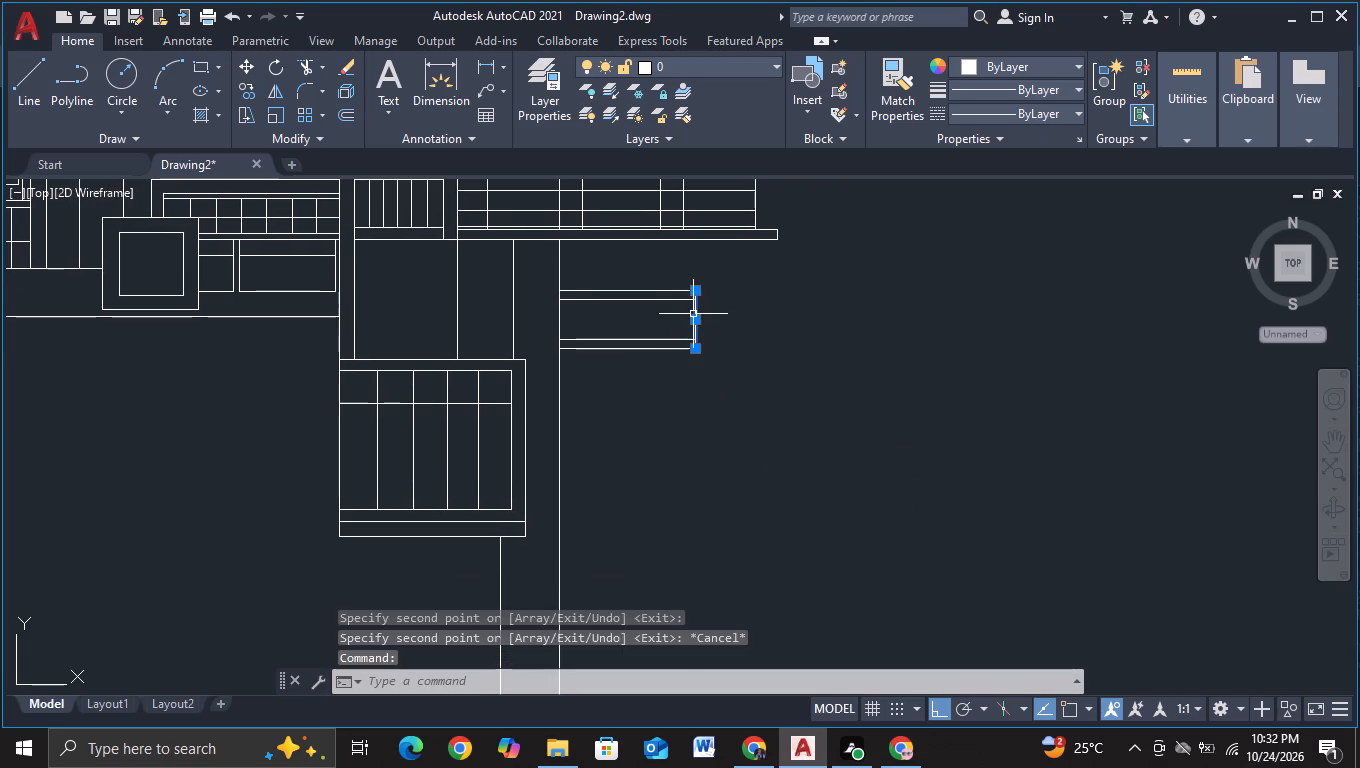
{"action": "key", "text": "m"}
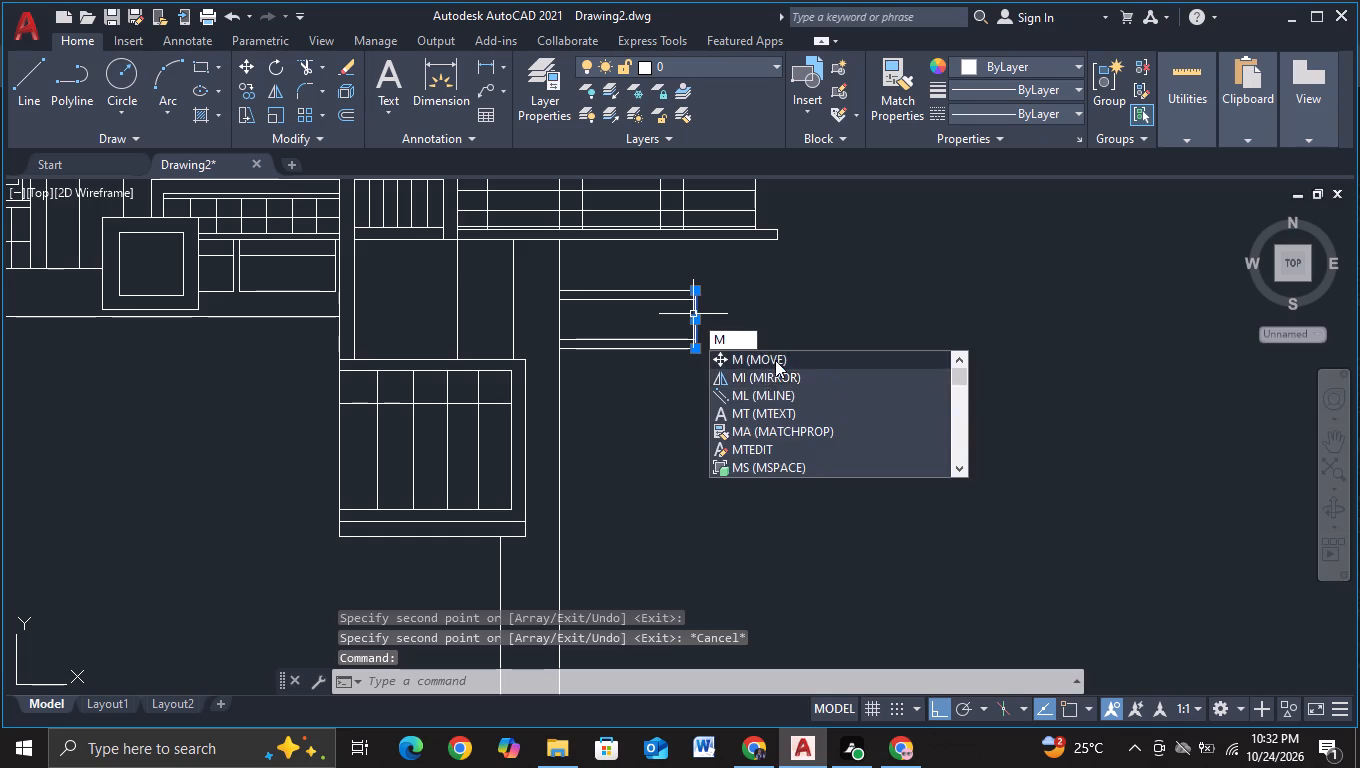
{"action": "left_click", "coordinate": [775, 360]}
{"action": "left_click", "coordinate": [781, 361]}
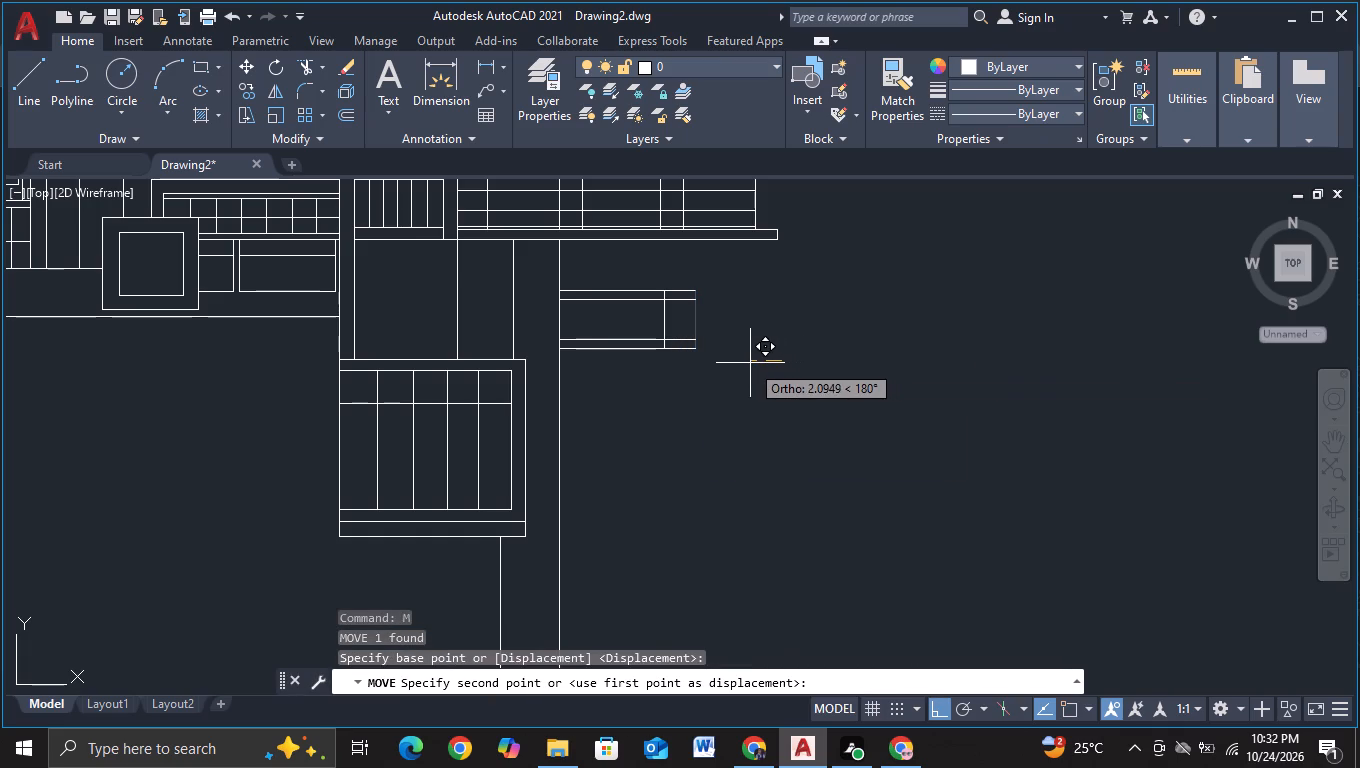
{"action": "left_click", "coordinate": [750, 363]}
{"action": "key", "text": "Escape"}
Trim the box's four horizontal lines where they overhang past the moved right edge.
{"action": "left_click", "coordinate": [299, 63]}
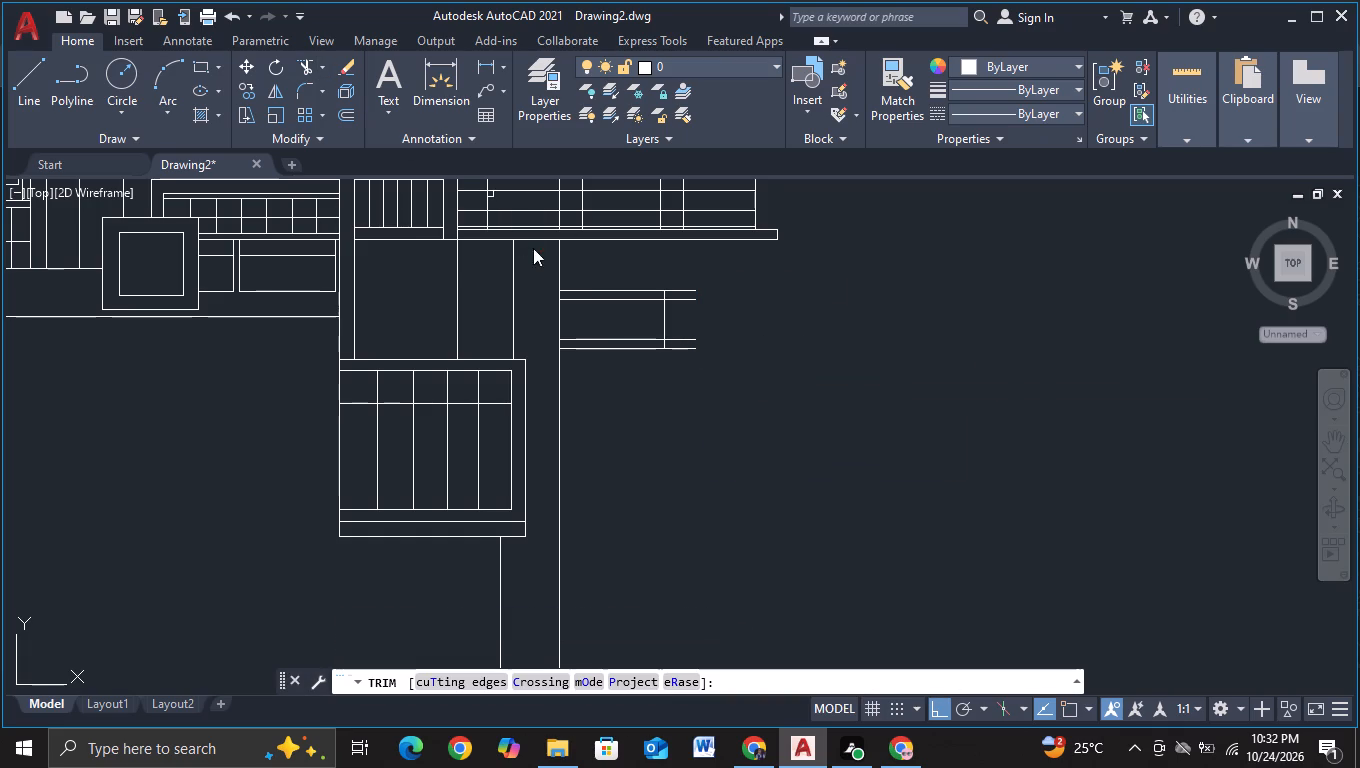
{"action": "left_click", "coordinate": [670, 270]}
{"action": "left_click", "coordinate": [679, 374]}
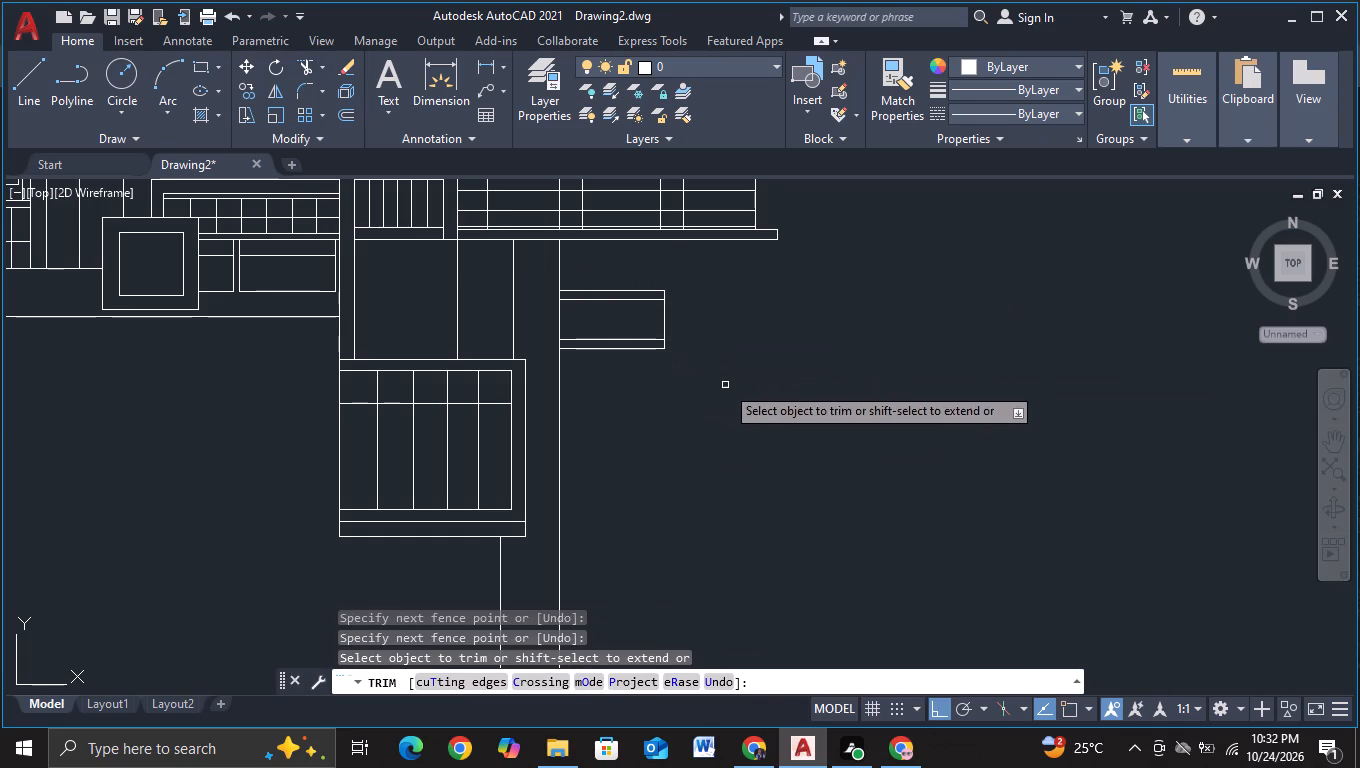
{"action": "middle_click_drag", "start_coordinate": [726, 386], "coordinate": [805, 357]}
{"action": "middle_click_drag", "start_coordinate": [813, 421], "coordinate": [791, 376]}
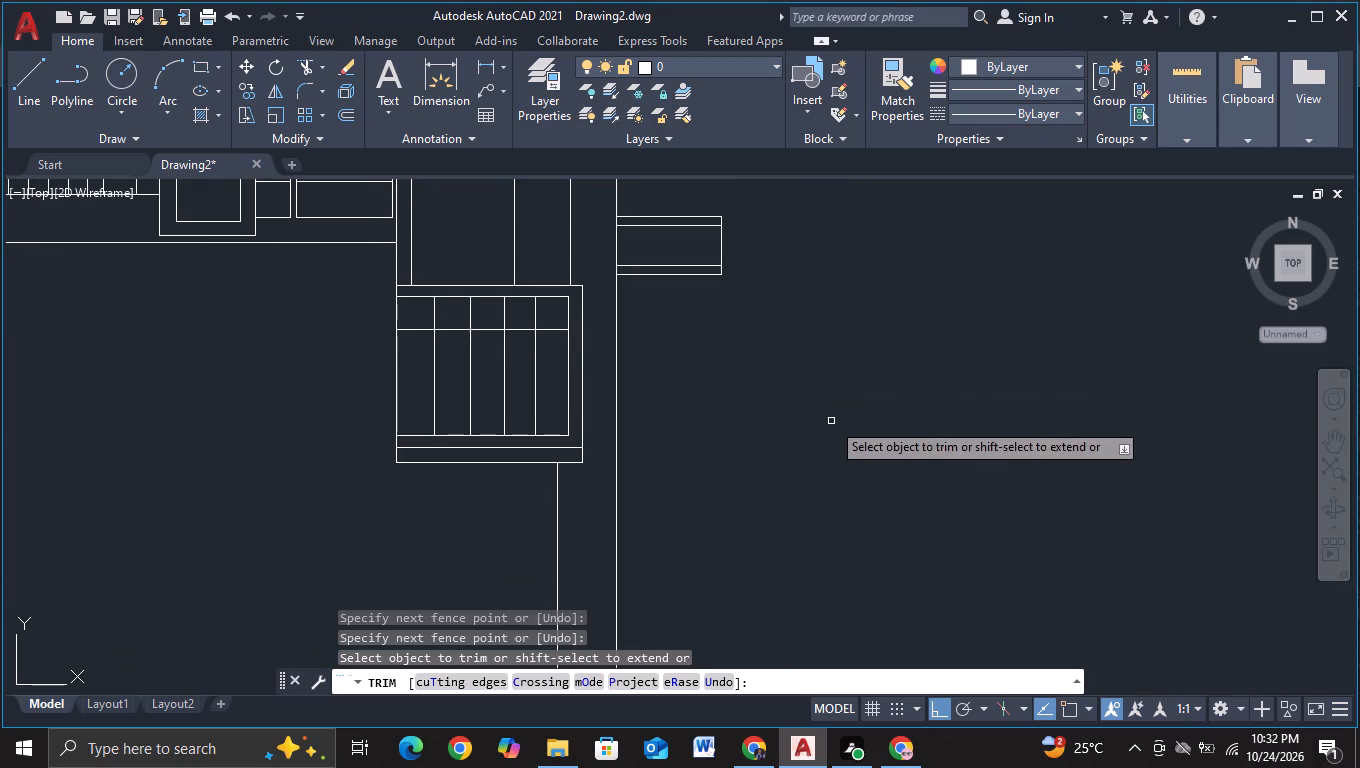
{"action": "middle_click_drag", "start_coordinate": [831, 421], "coordinate": [782, 376]}
{"action": "key", "text": "Escape"}
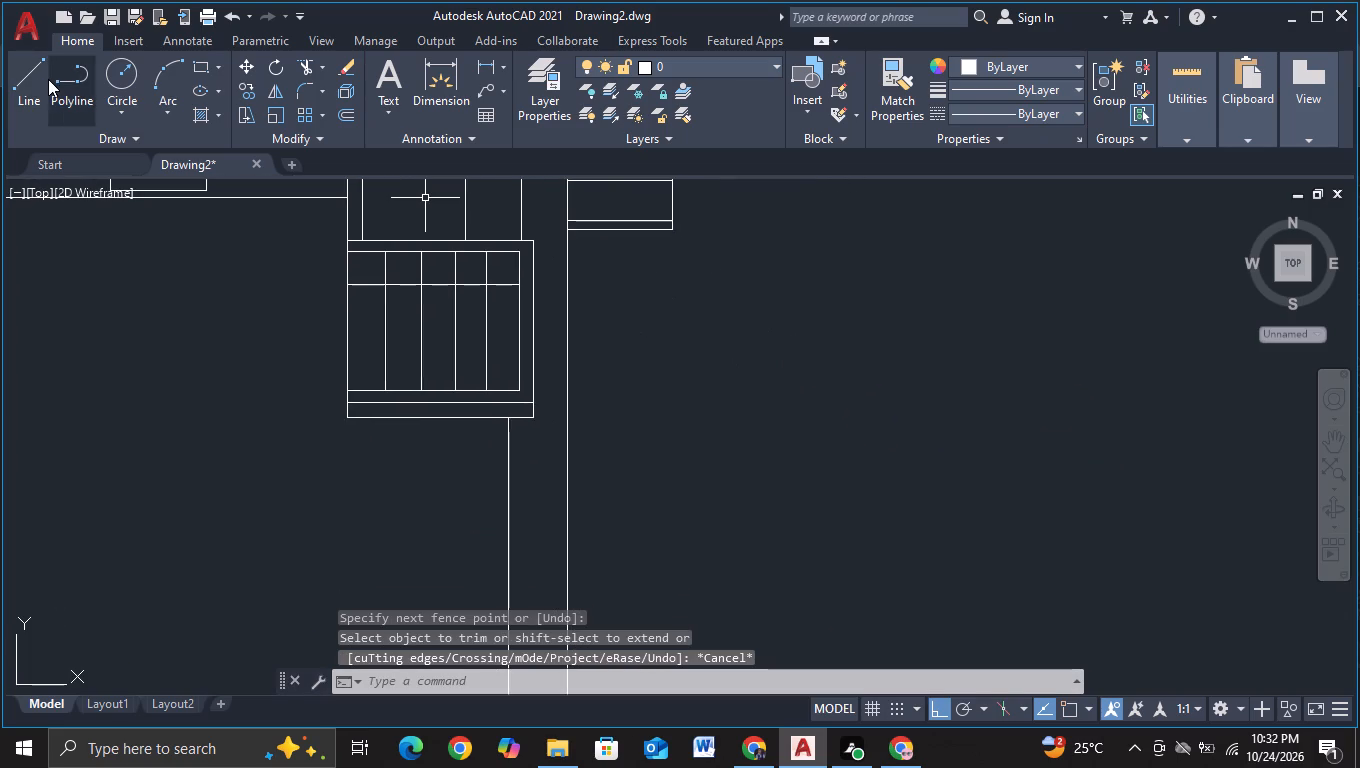
Draw a box outline beneath the small box beside the column, about 10.1 units tall, its top and bottom lines crossing the column's right line.
{"action": "left_click", "coordinate": [28, 79]}
{"action": "middle_click_drag", "start_coordinate": [636, 276], "coordinate": [604, 369]}
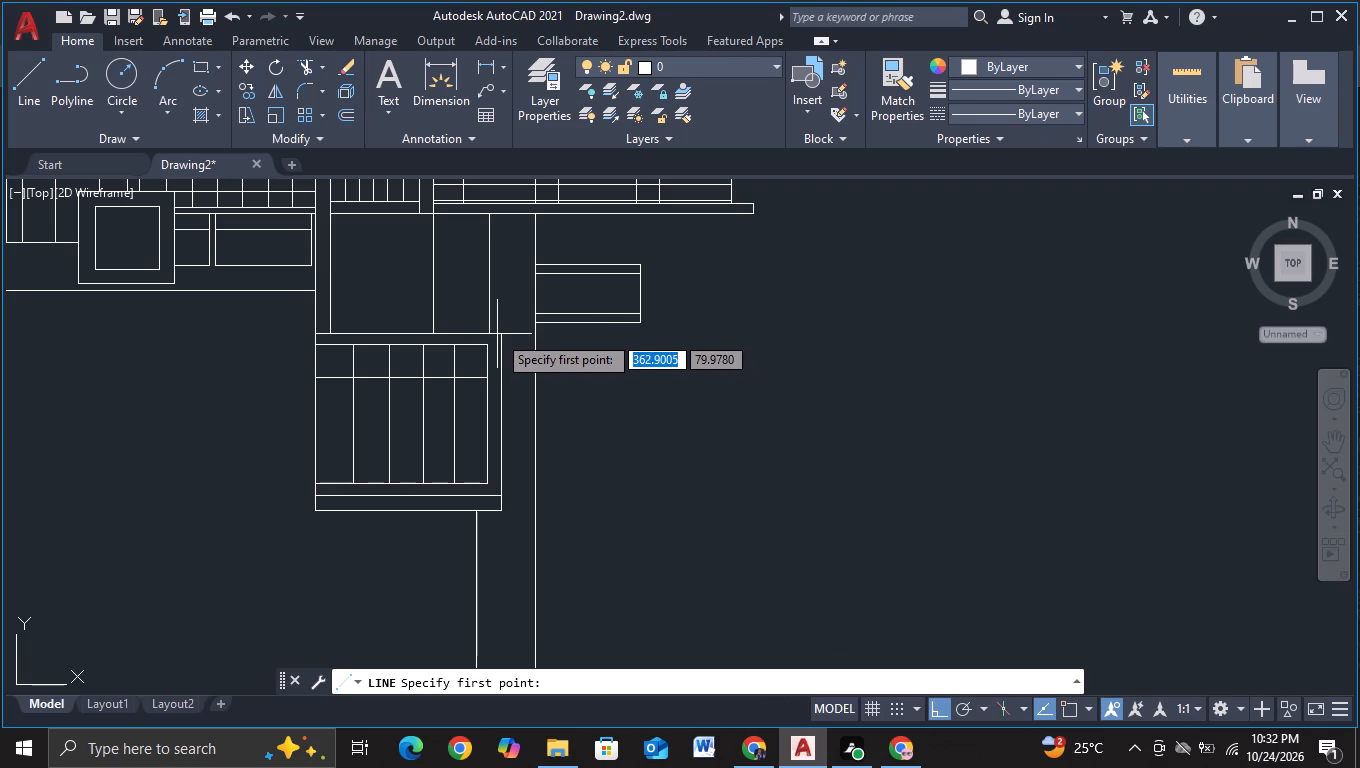
{"action": "key", "text": "F3"}
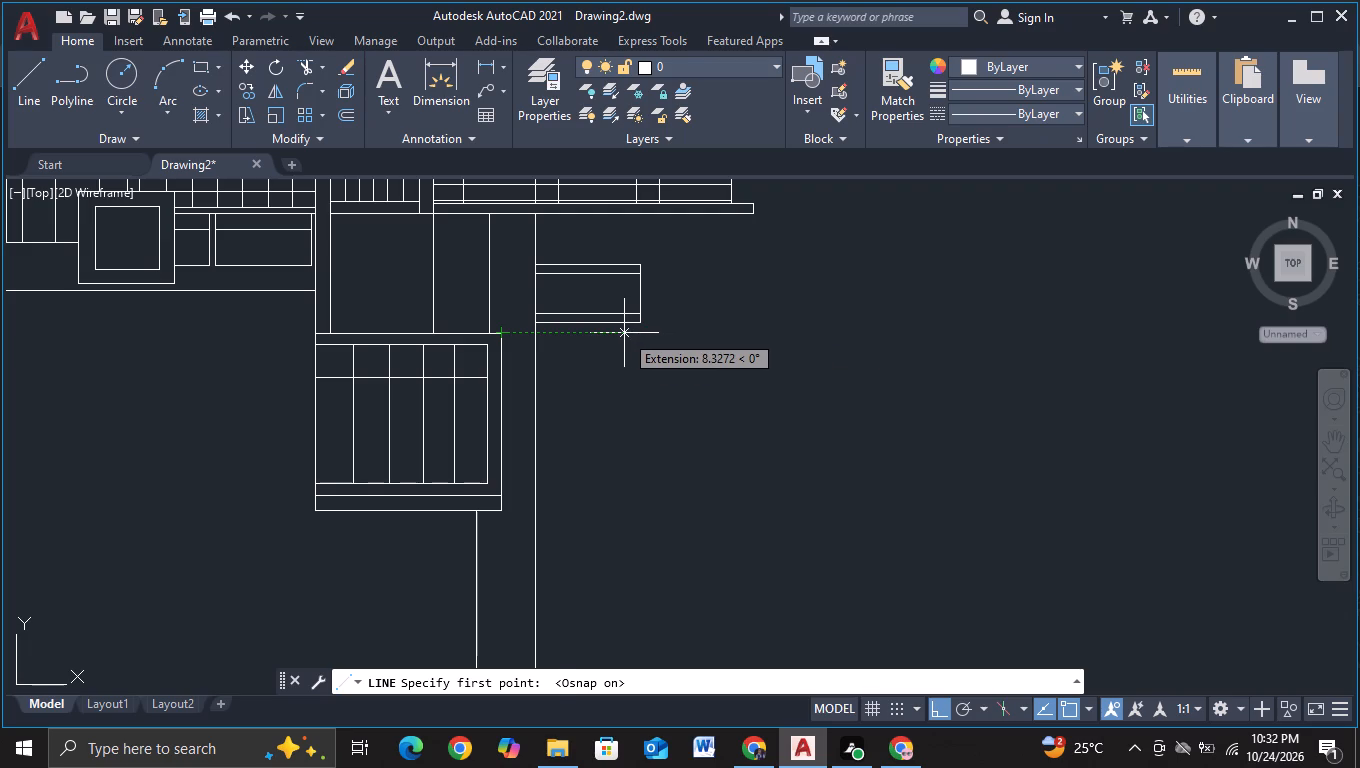
{"action": "left_click", "coordinate": [624, 333]}
{"action": "middle_click_drag", "start_coordinate": [606, 457], "coordinate": [610, 402]}
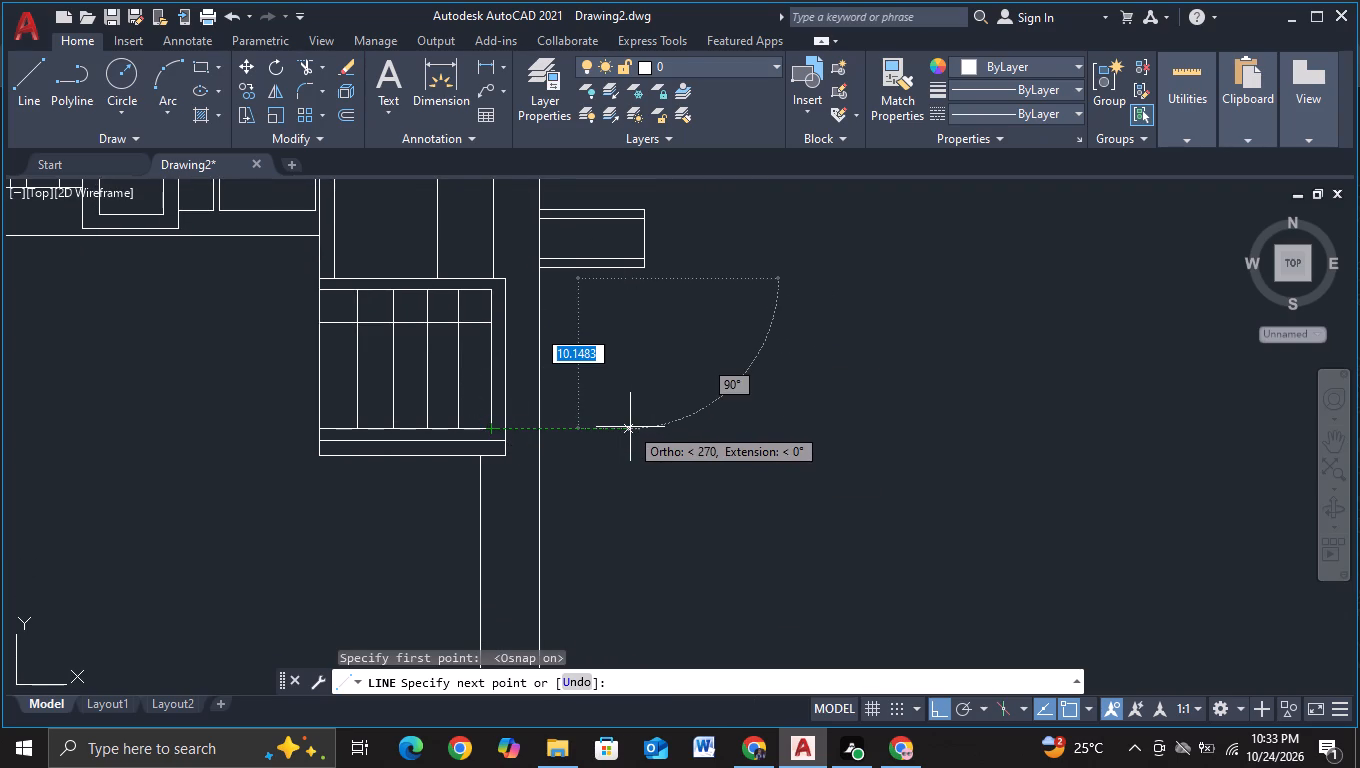
{"action": "left_click", "coordinate": [630, 427]}
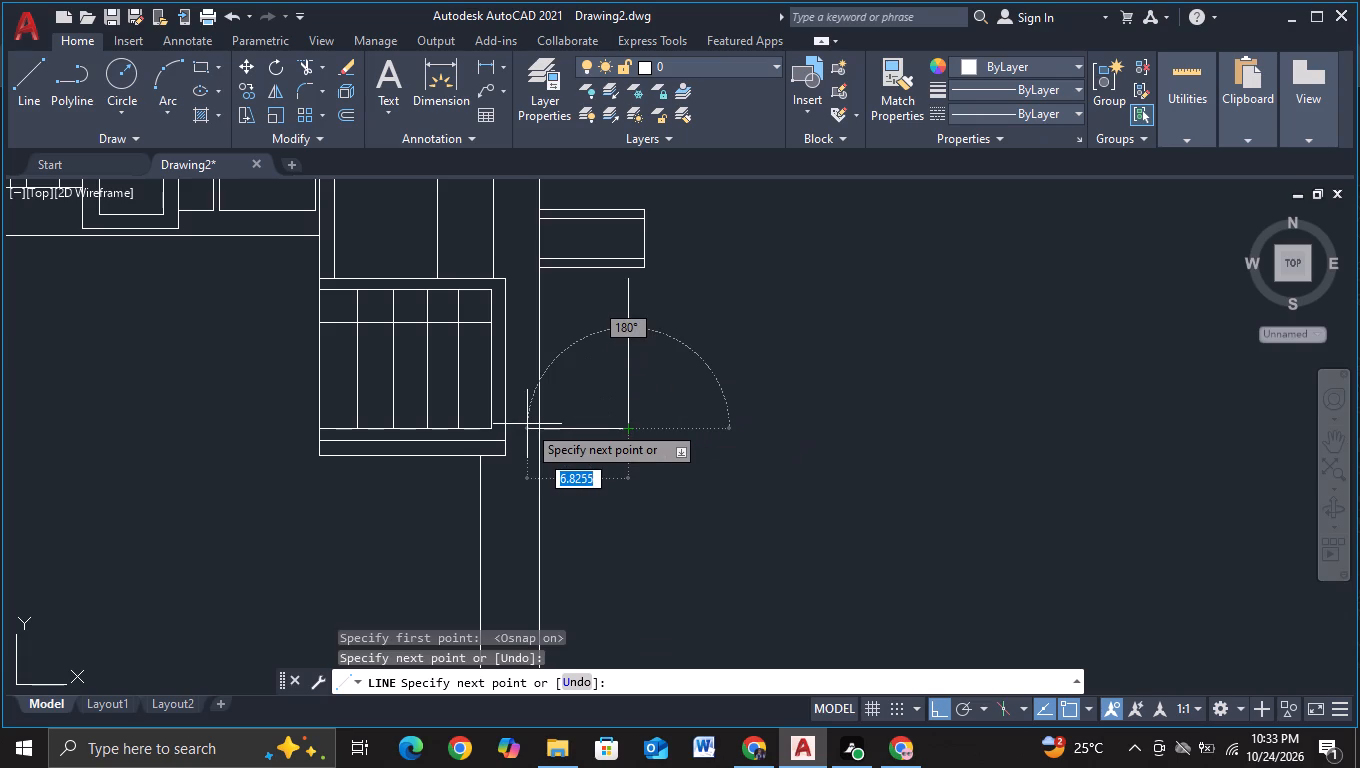
{"action": "left_click", "coordinate": [527, 424]}
{"action": "key", "text": "Escape"}
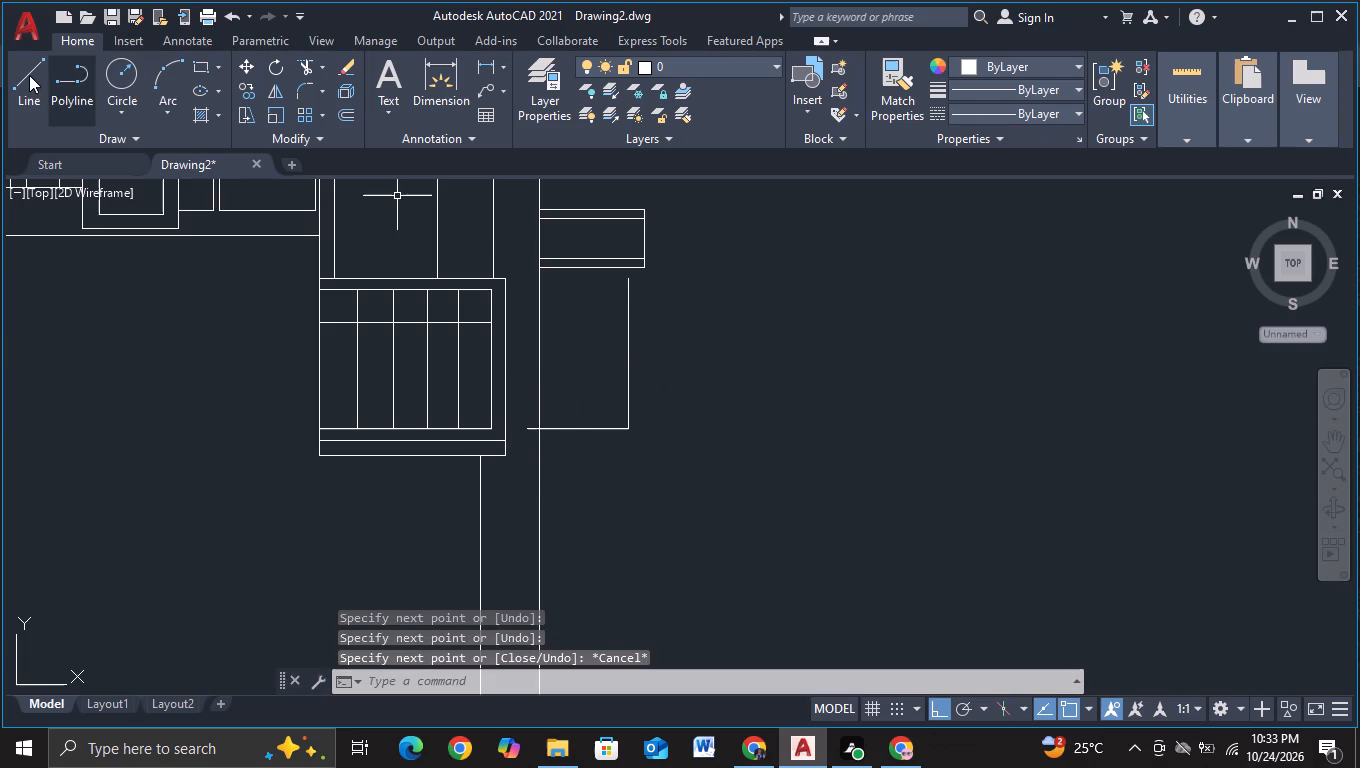
{"action": "left_click", "coordinate": [29, 75]}
{"action": "left_click", "coordinate": [624, 281]}
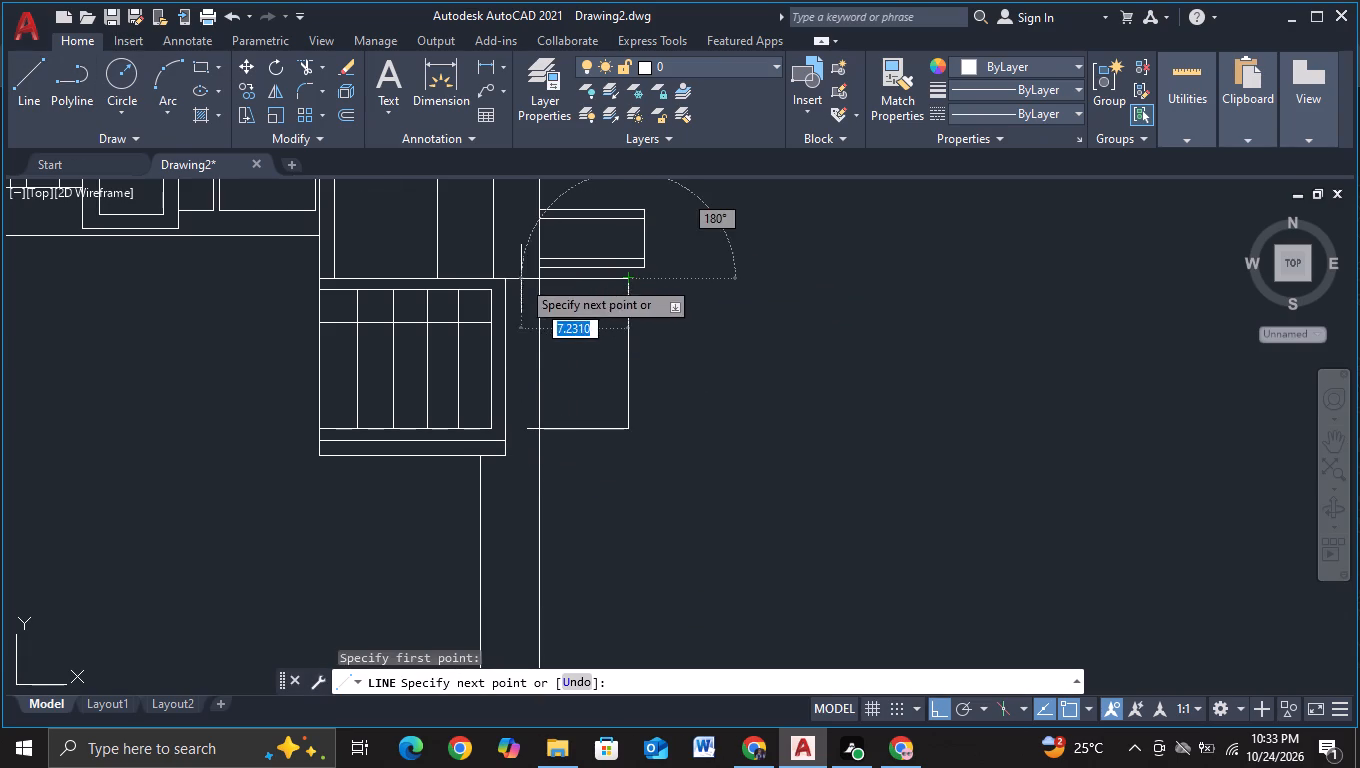
{"action": "left_click", "coordinate": [522, 286]}
{"action": "key", "text": "Escape"}
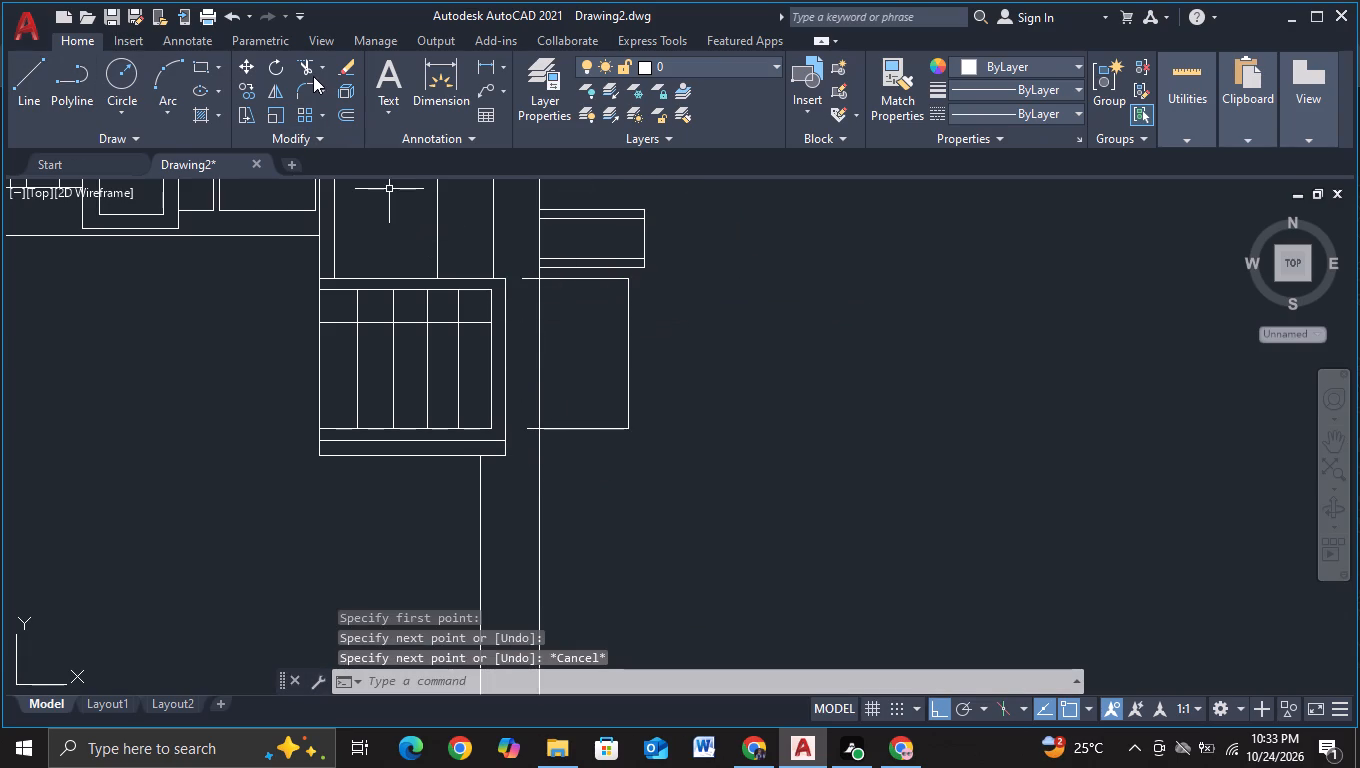
Trim the new box's top and bottom line stubs that stick out left of the column's right line.
{"action": "left_click", "coordinate": [313, 76]}
{"action": "left_click", "coordinate": [526, 263]}
{"action": "left_click", "coordinate": [522, 319]}
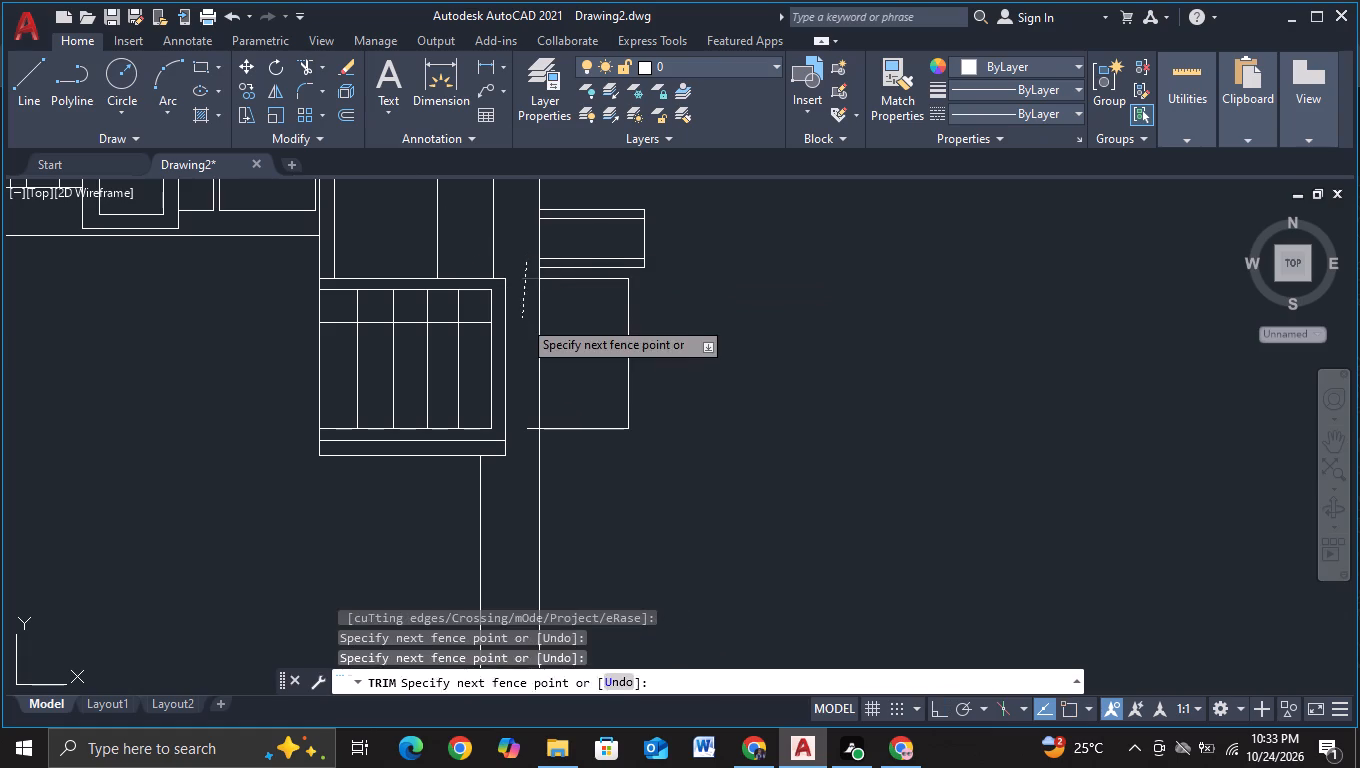
{"action": "left_click", "coordinate": [534, 420]}
{"action": "left_click", "coordinate": [533, 441]}
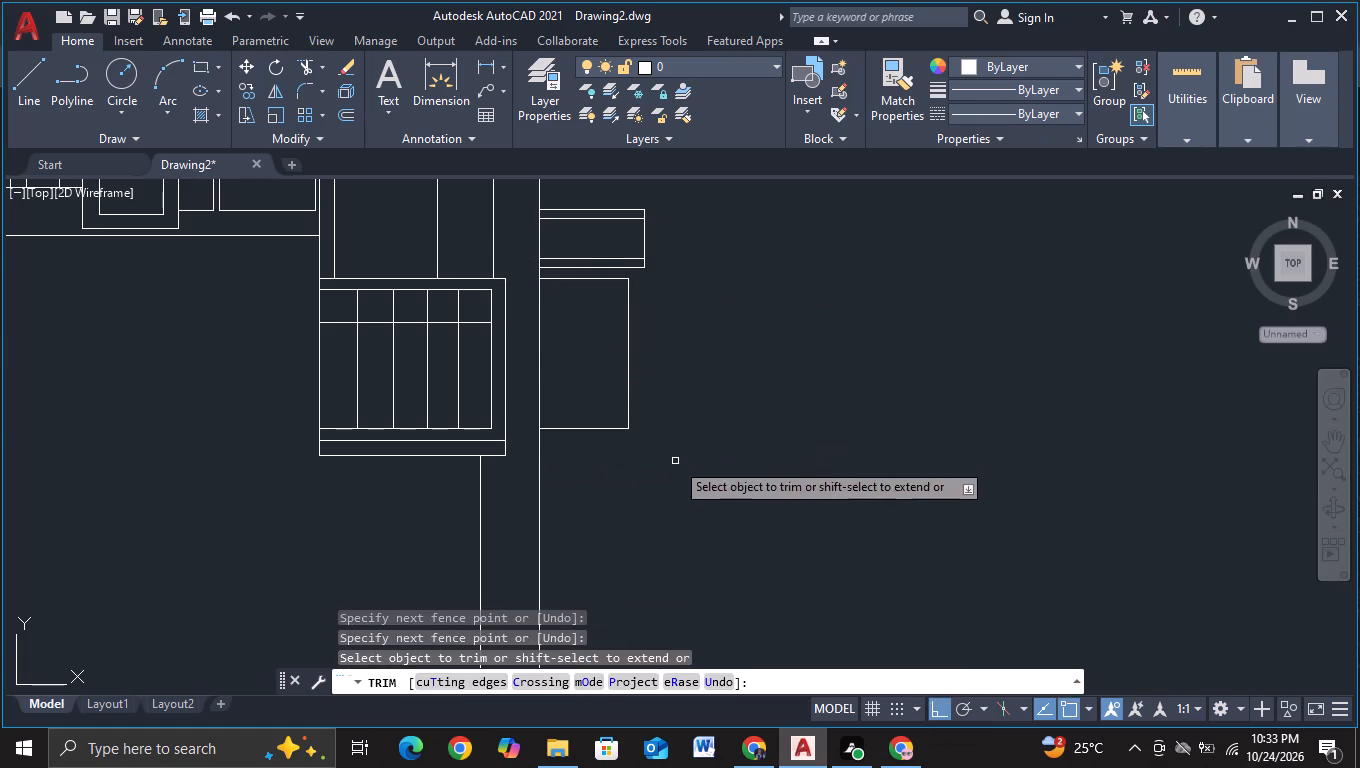
{"action": "key", "text": "Escape"}
Copy the new box's right edge leftward twice to split it into three vertical panels of roughly equal width.
{"action": "middle_click_drag", "start_coordinate": [671, 473], "coordinate": [628, 456]}
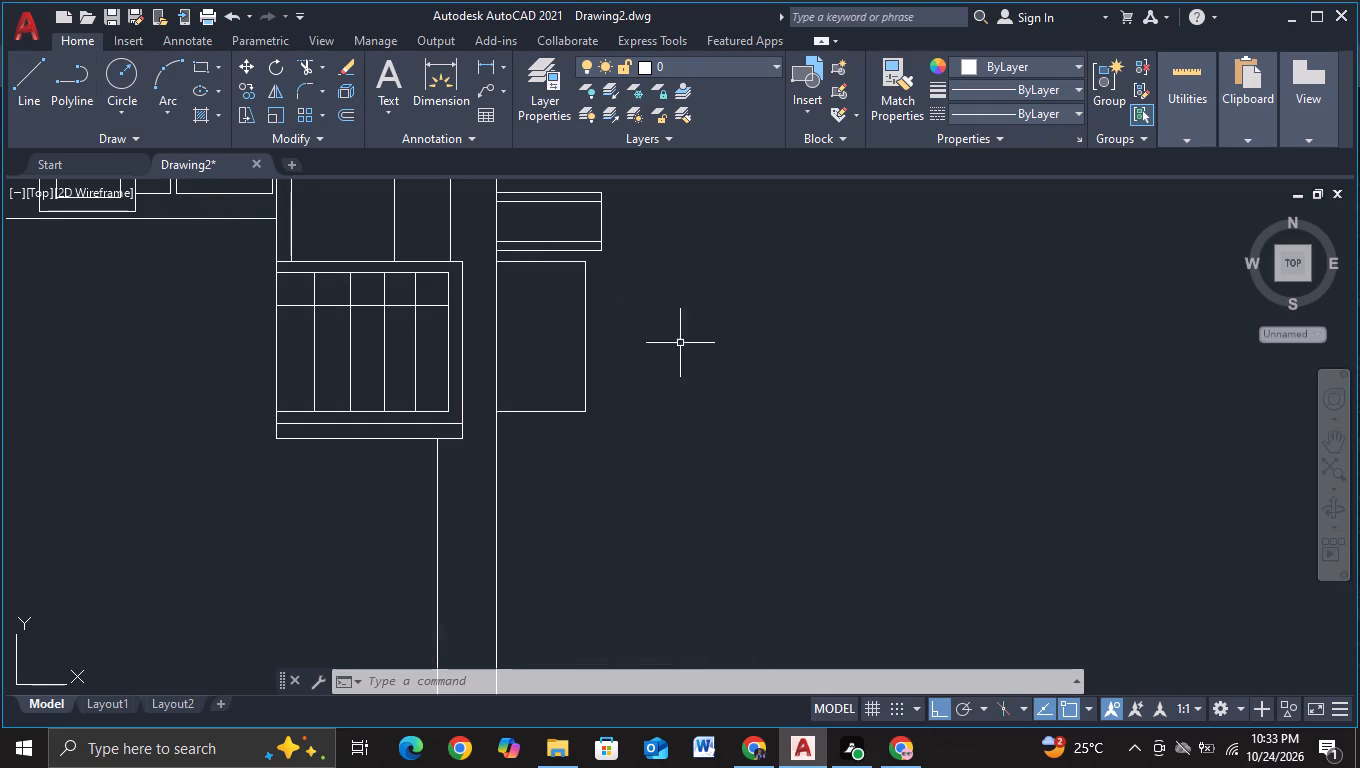
{"action": "left_click", "coordinate": [586, 315]}
{"action": "key", "text": "c"}
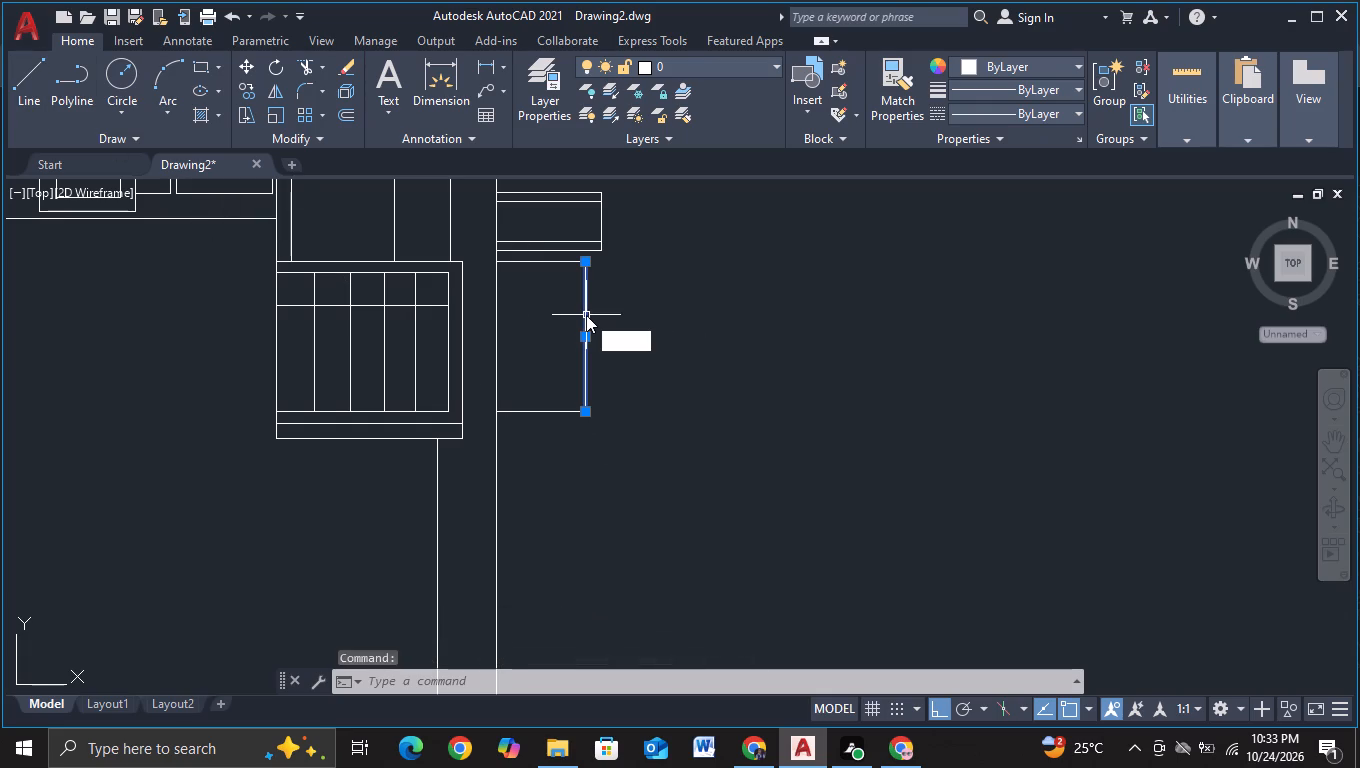
{"action": "left_click", "coordinate": [637, 379]}
{"action": "left_click", "coordinate": [731, 379]}
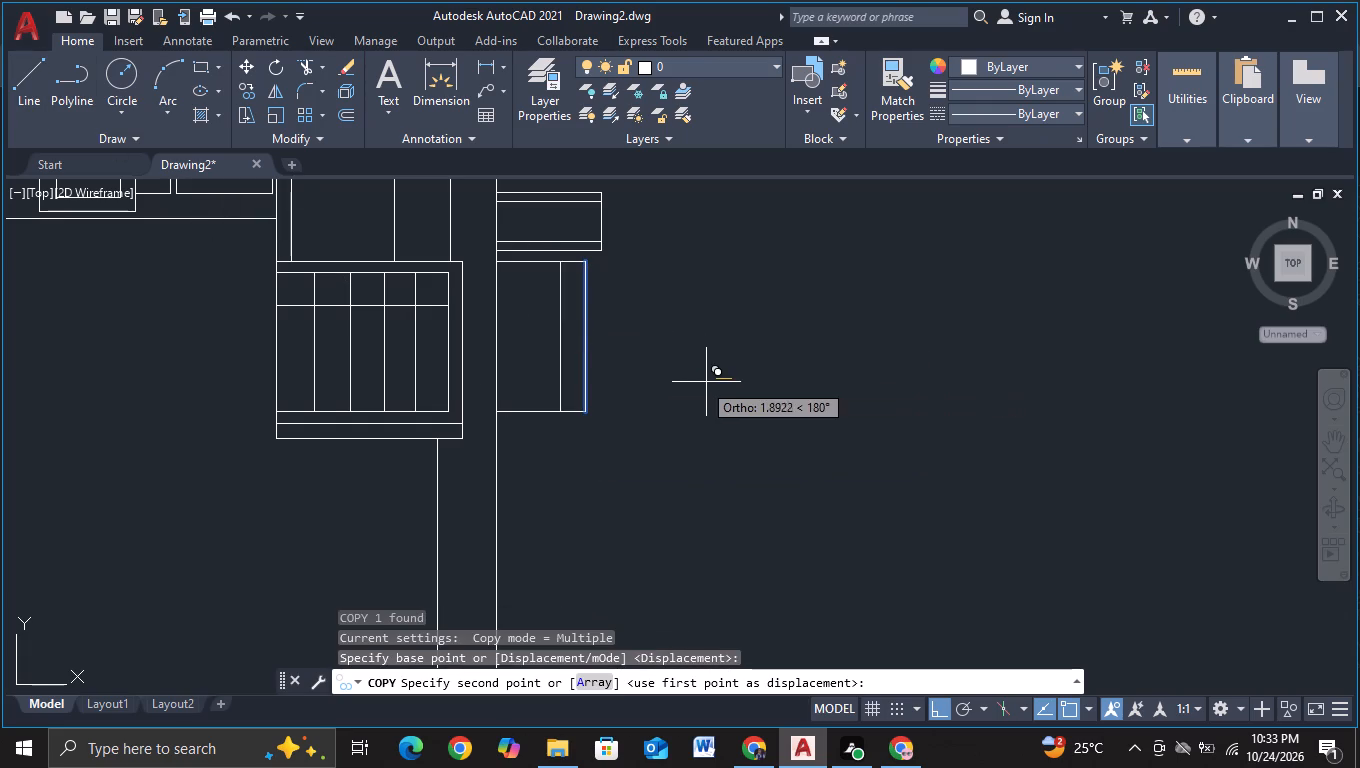
{"action": "left_click", "coordinate": [698, 383]}
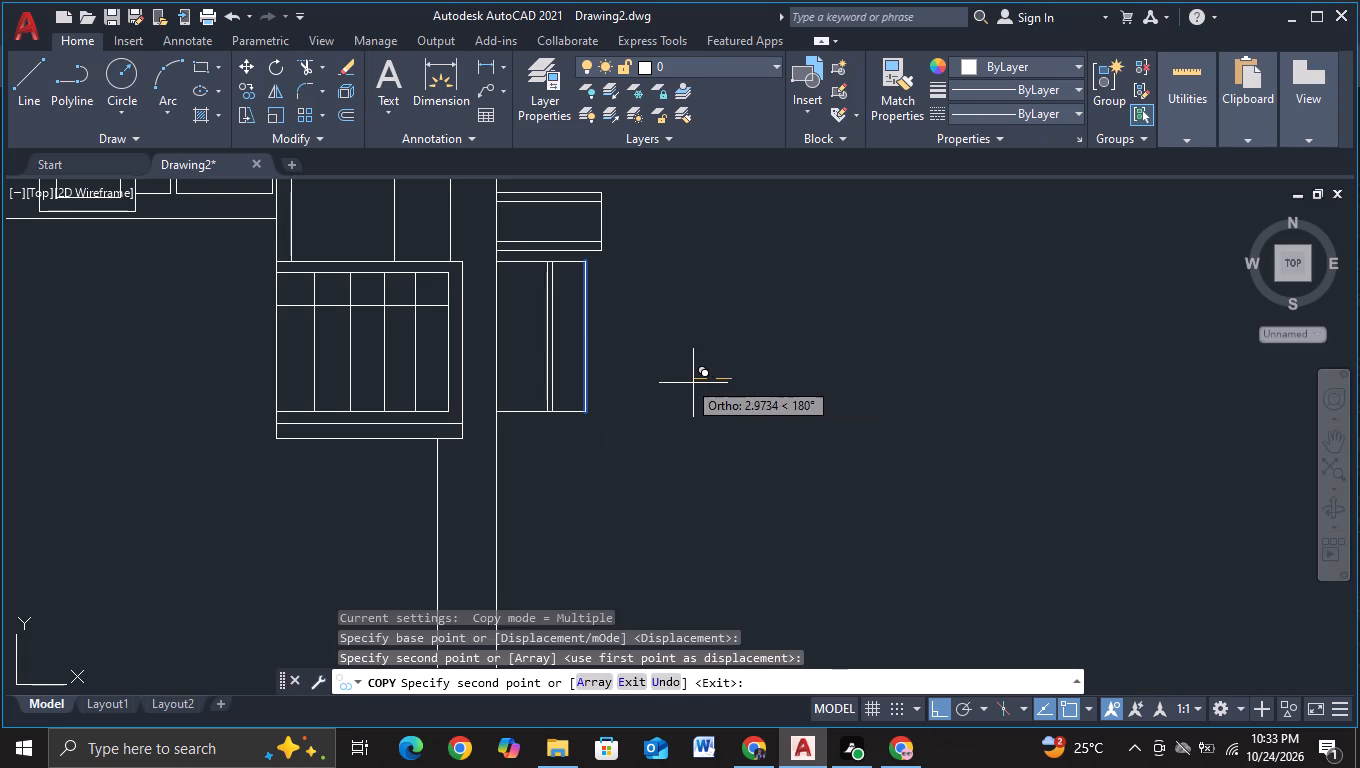
{"action": "left_click", "coordinate": [670, 378]}
{"action": "key", "text": "Escape"}
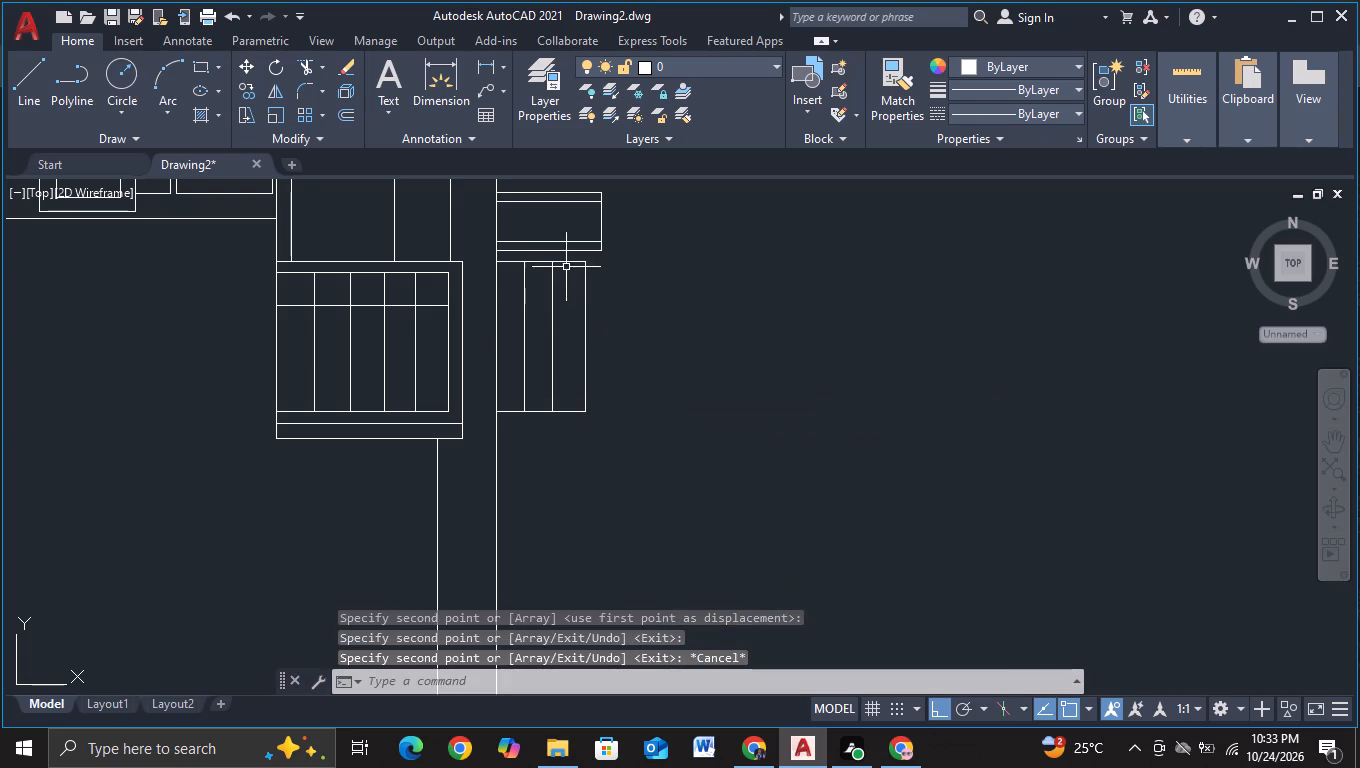
Copy the box's top line downward twice, at about 2.0 and 7.4 units.
{"action": "left_click", "coordinate": [569, 262]}
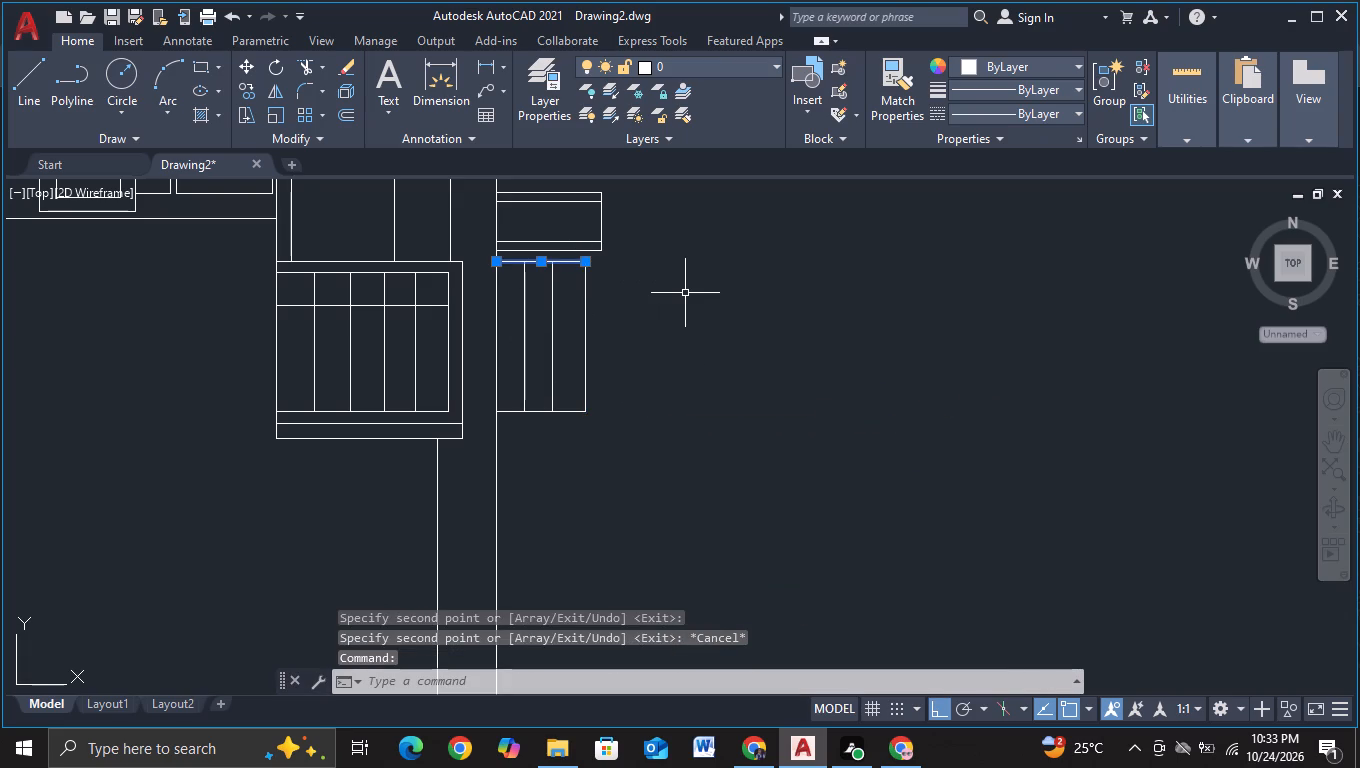
{"action": "key", "text": "c"}
{"action": "double_click", "coordinate": [775, 357]}
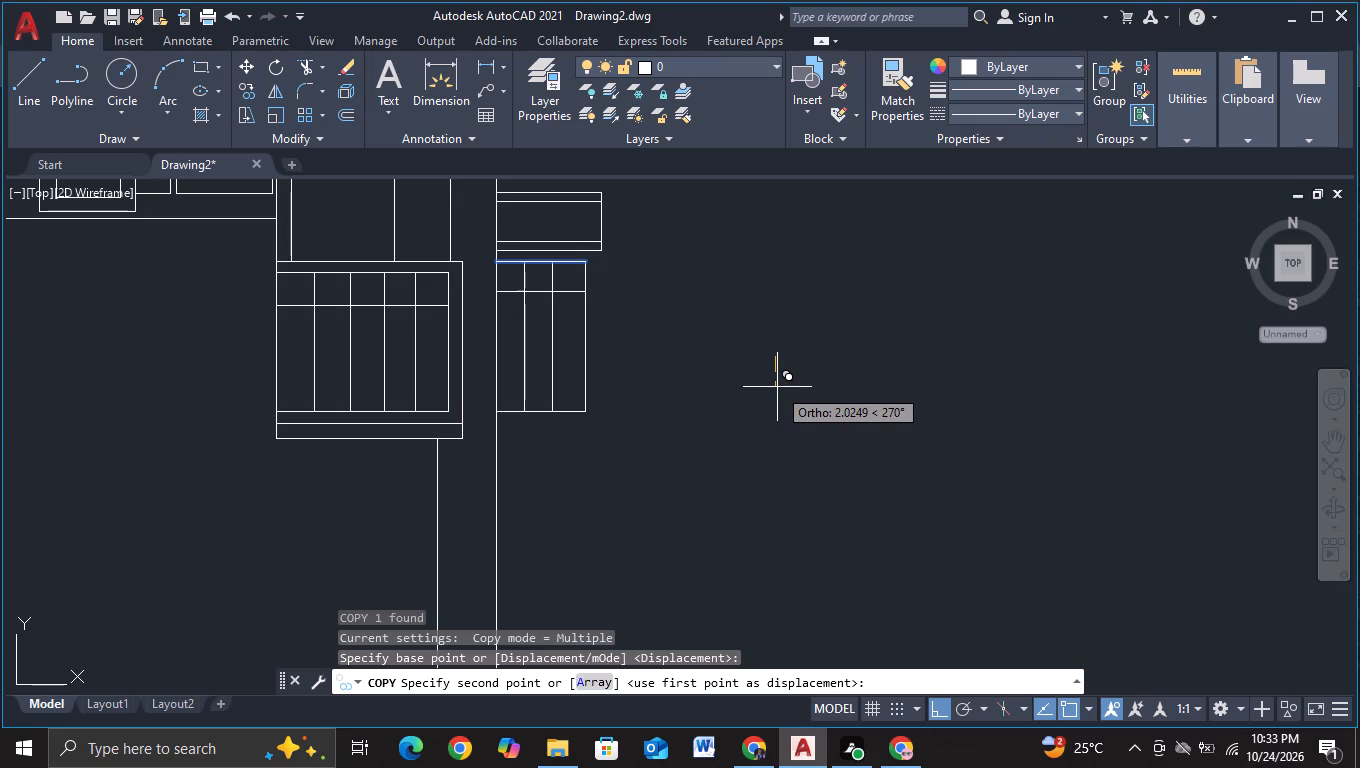
{"action": "left_click", "coordinate": [777, 387]}
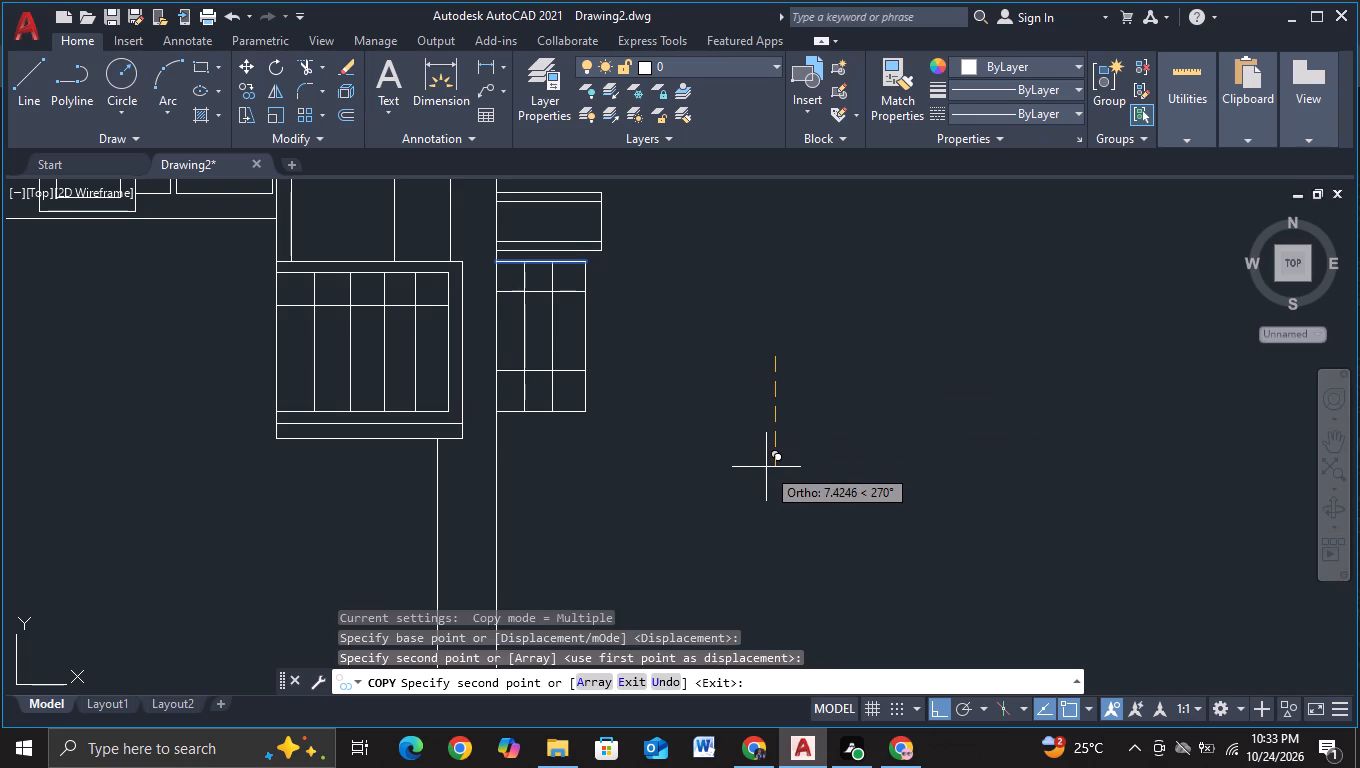
{"action": "left_click", "coordinate": [766, 467]}
{"action": "key", "text": "Escape"}
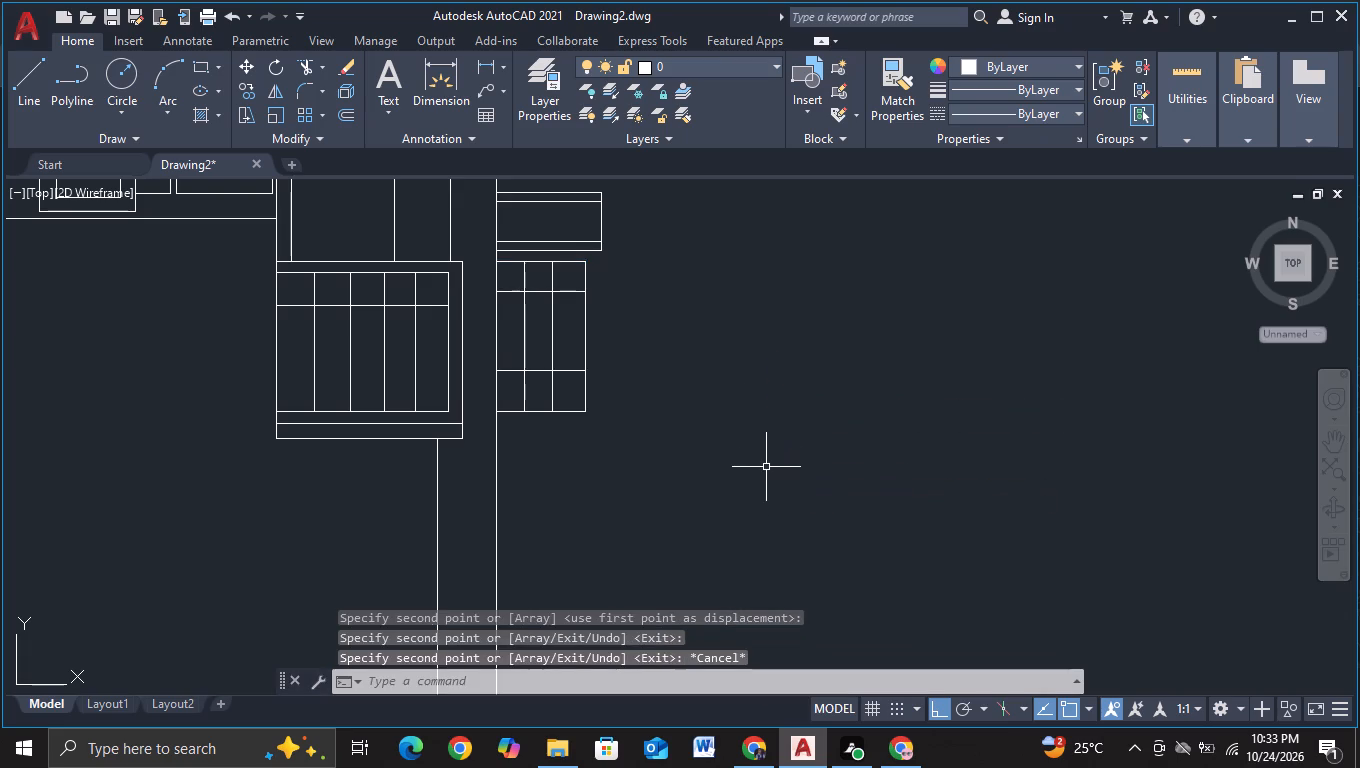
Draw connected lines from the paneled box's bottom-right corner: a short run right, about 11.0 units down, then a short return left.
{"action": "middle_click_drag", "start_coordinate": [767, 466], "coordinate": [817, 343]}
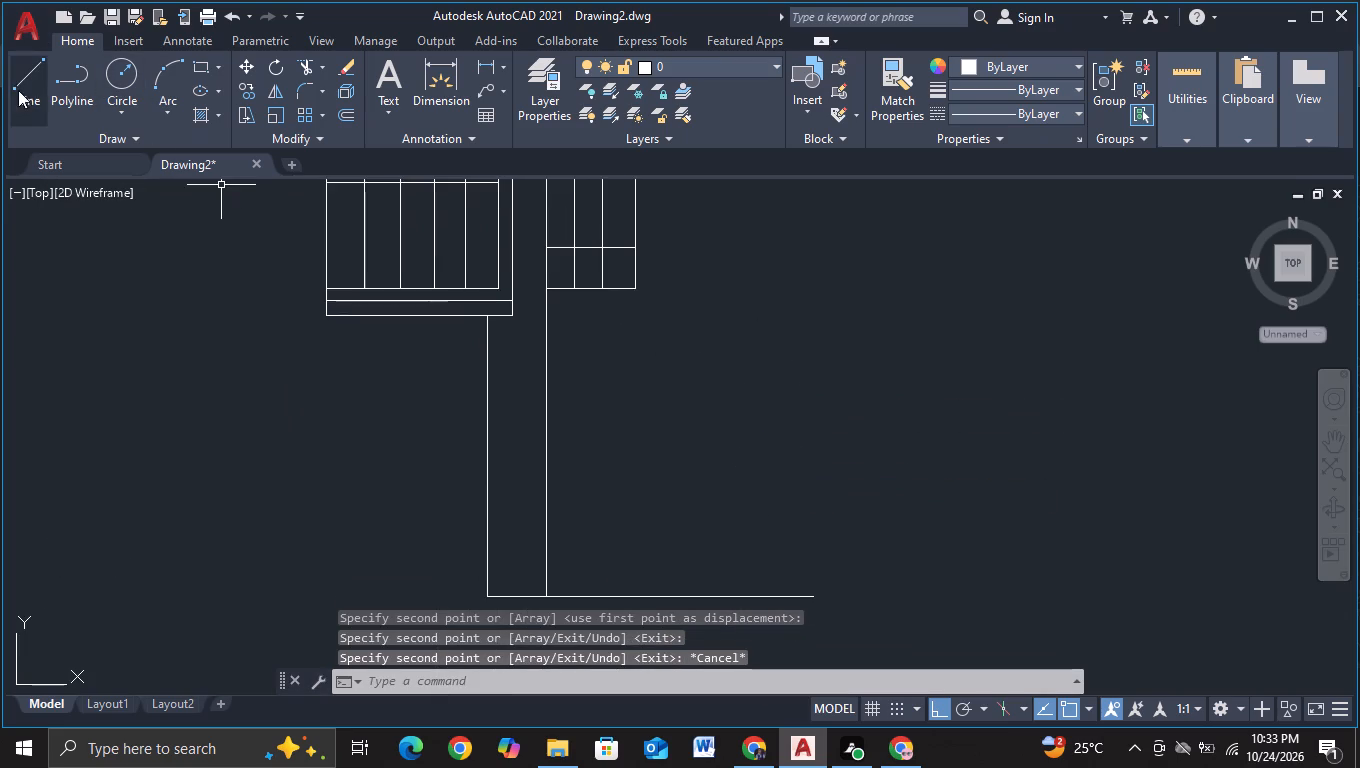
{"action": "left_click", "coordinate": [35, 94]}
{"action": "left_click", "coordinate": [629, 293]}
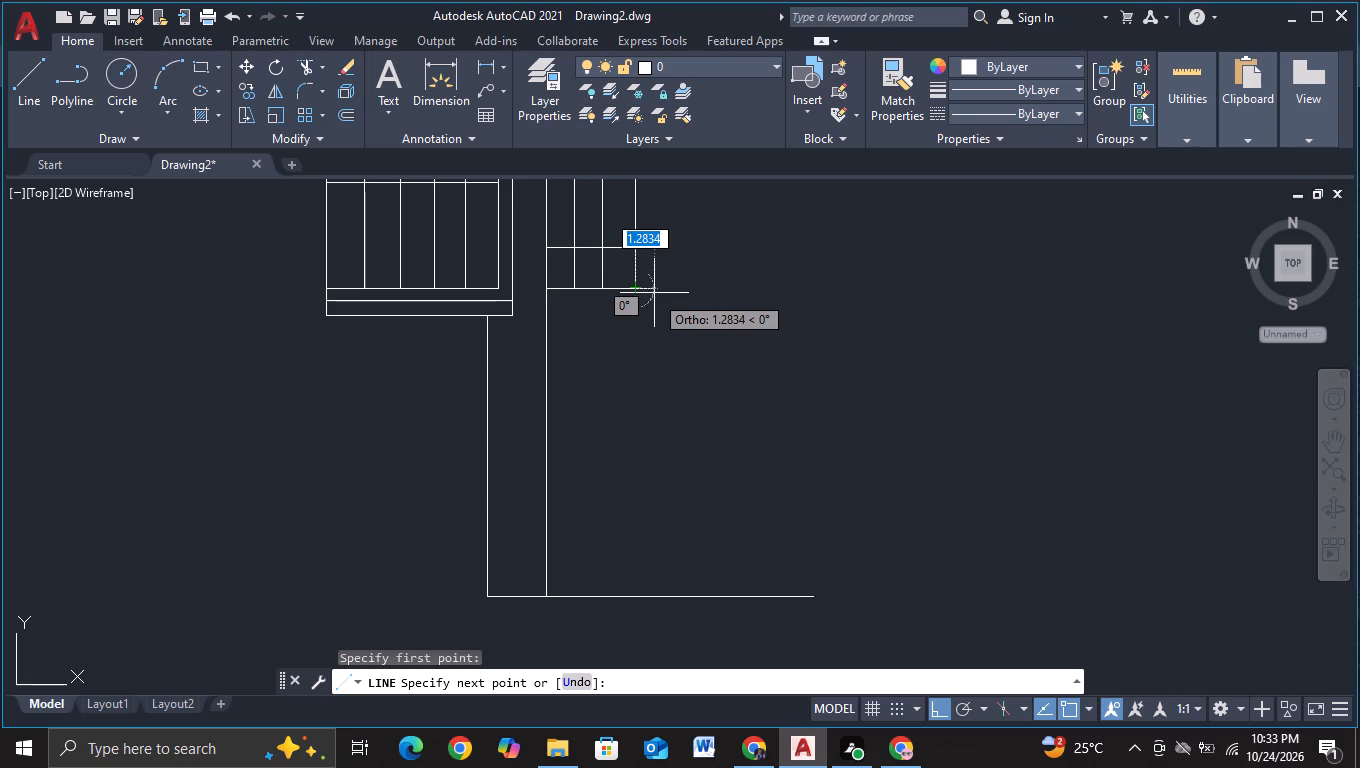
{"action": "left_click", "coordinate": [661, 293]}
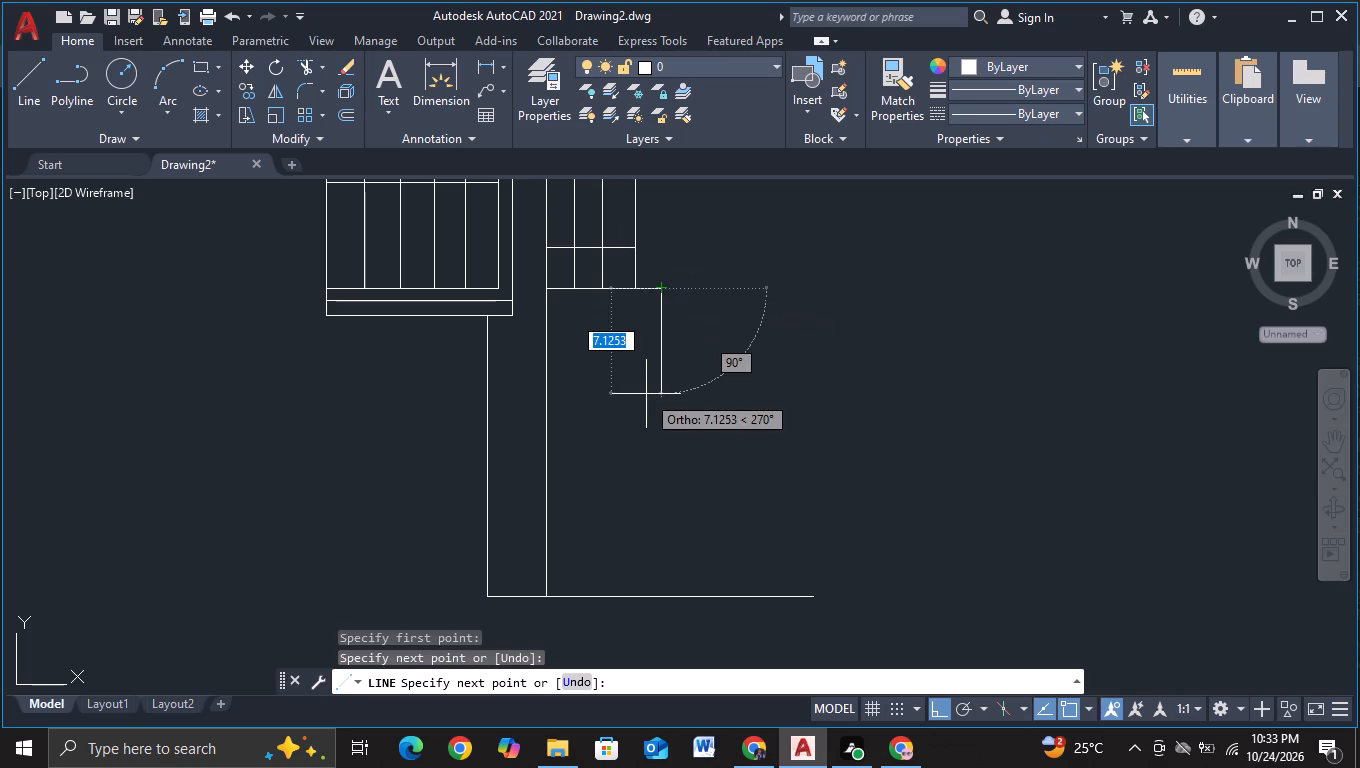
{"action": "left_click", "coordinate": [641, 452]}
{"action": "left_click", "coordinate": [627, 450]}
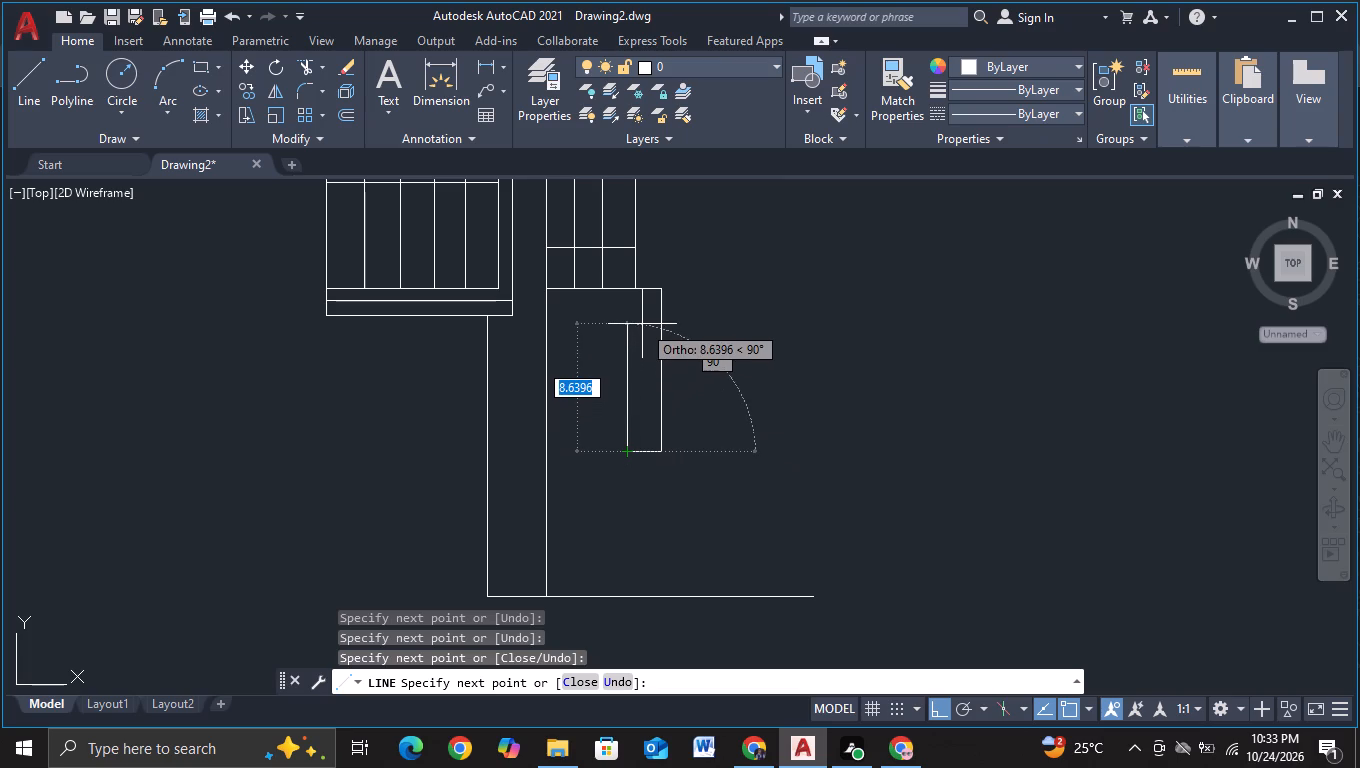
{"action": "key", "text": "Escape"}
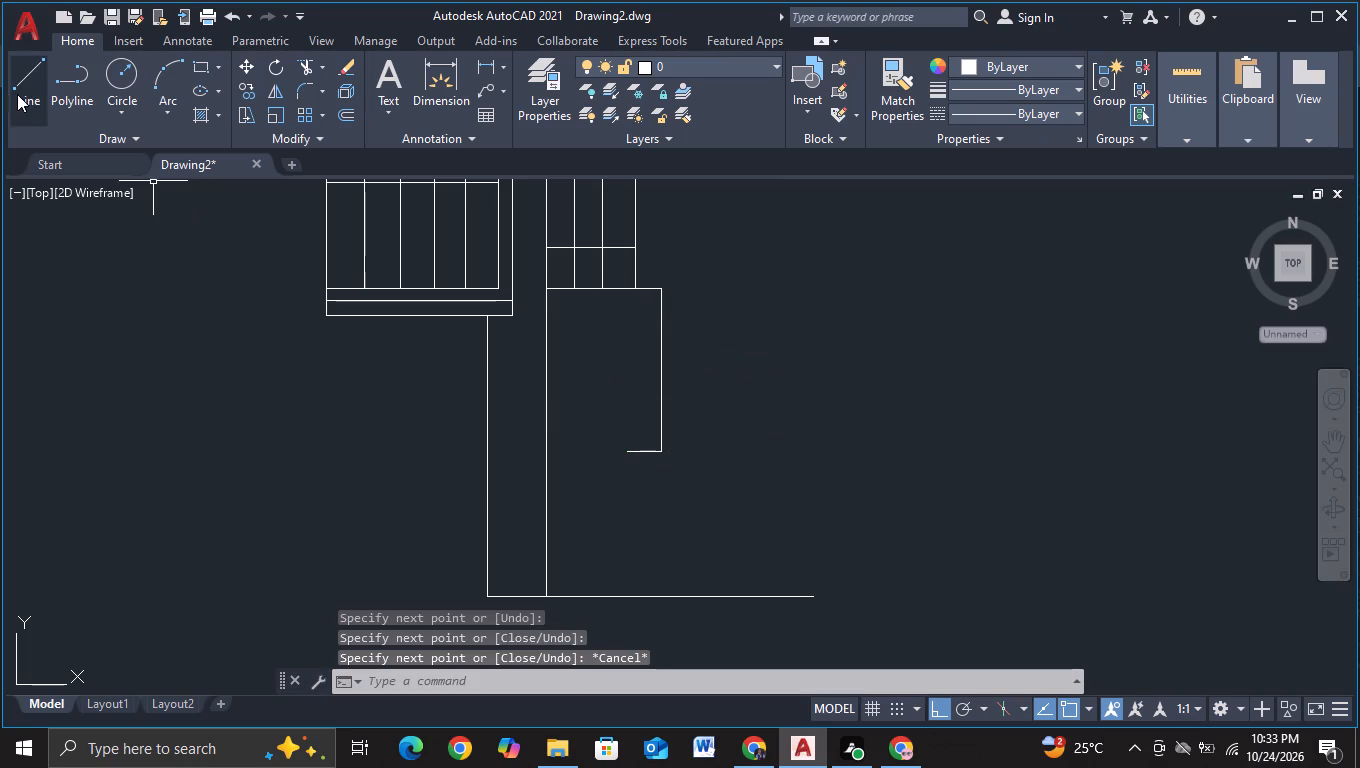
Draw the inner outline inside the new edge: a vertical up from below the short return, then about 8.3 units left past the column's right line.
{"action": "left_click", "coordinate": [17, 94]}
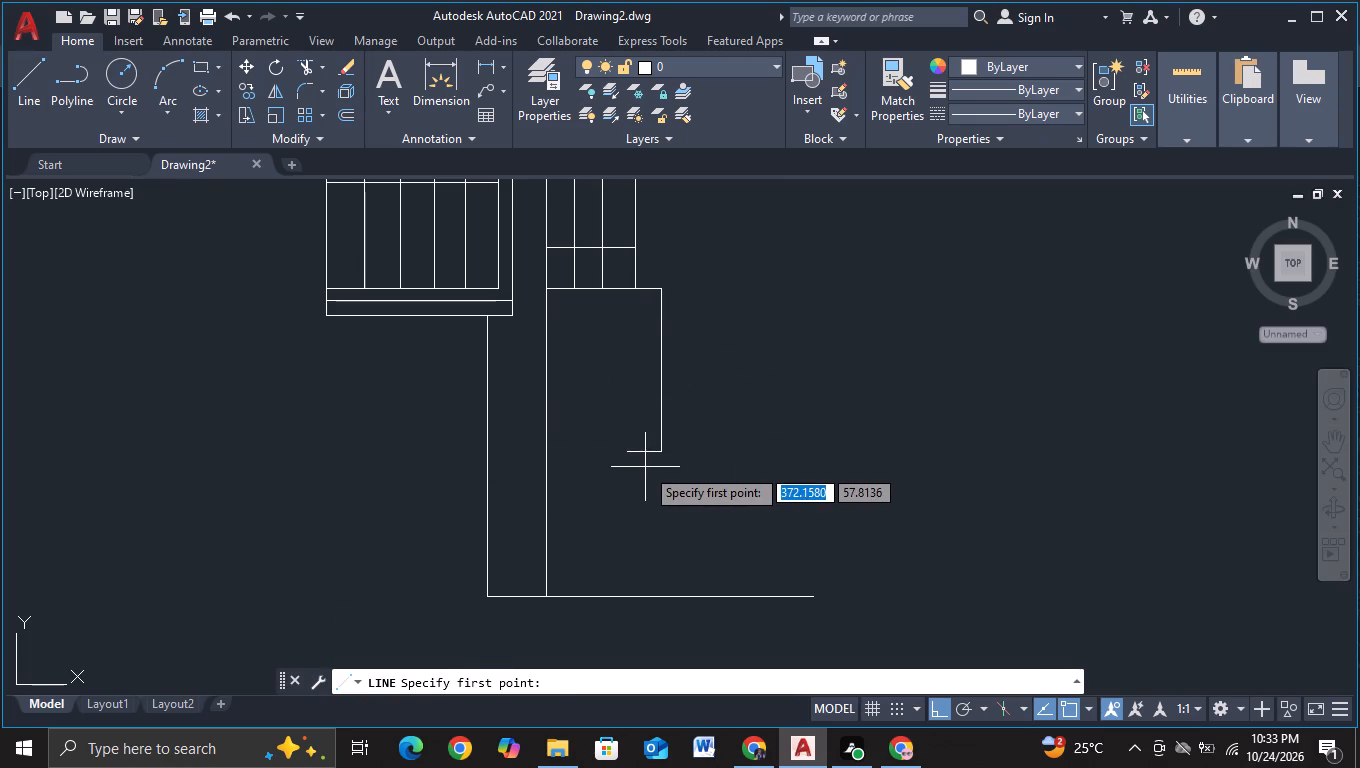
{"action": "left_click", "coordinate": [645, 467]}
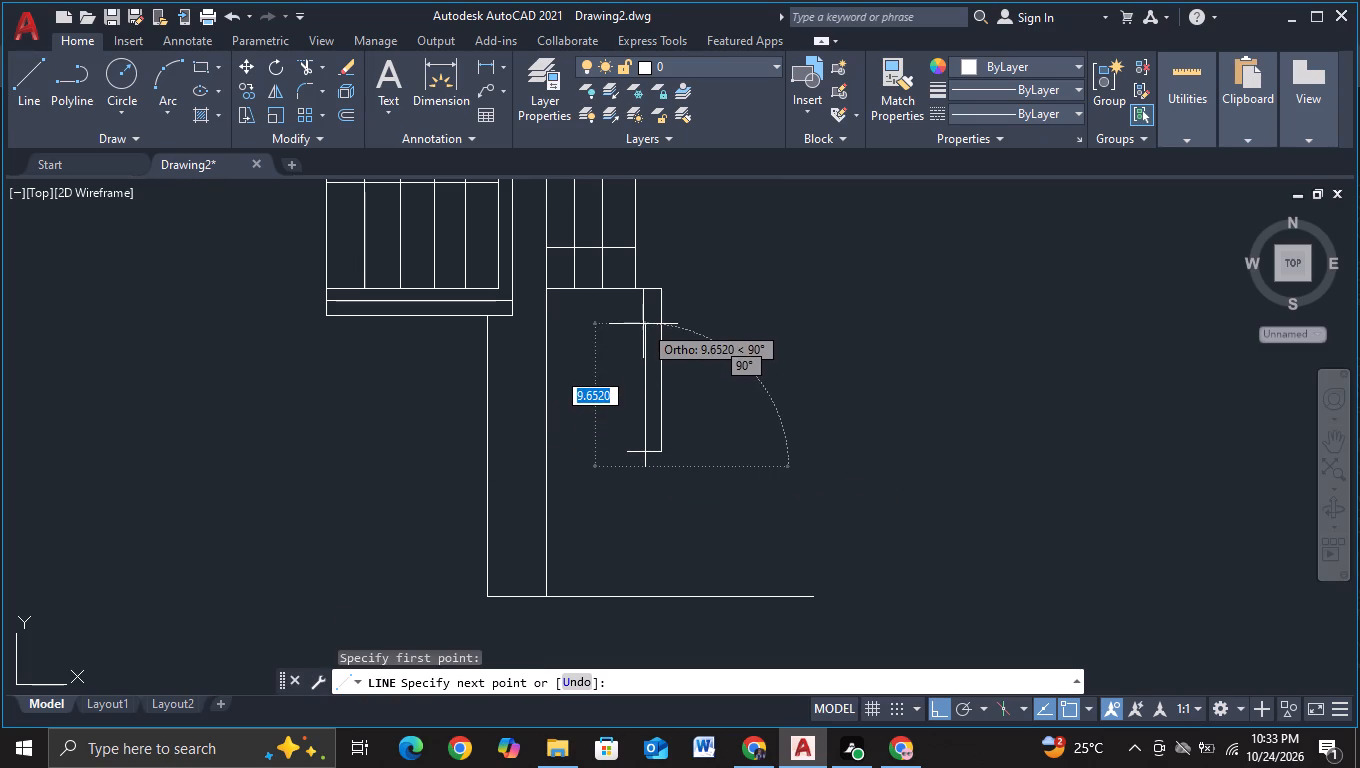
{"action": "left_click", "coordinate": [641, 327]}
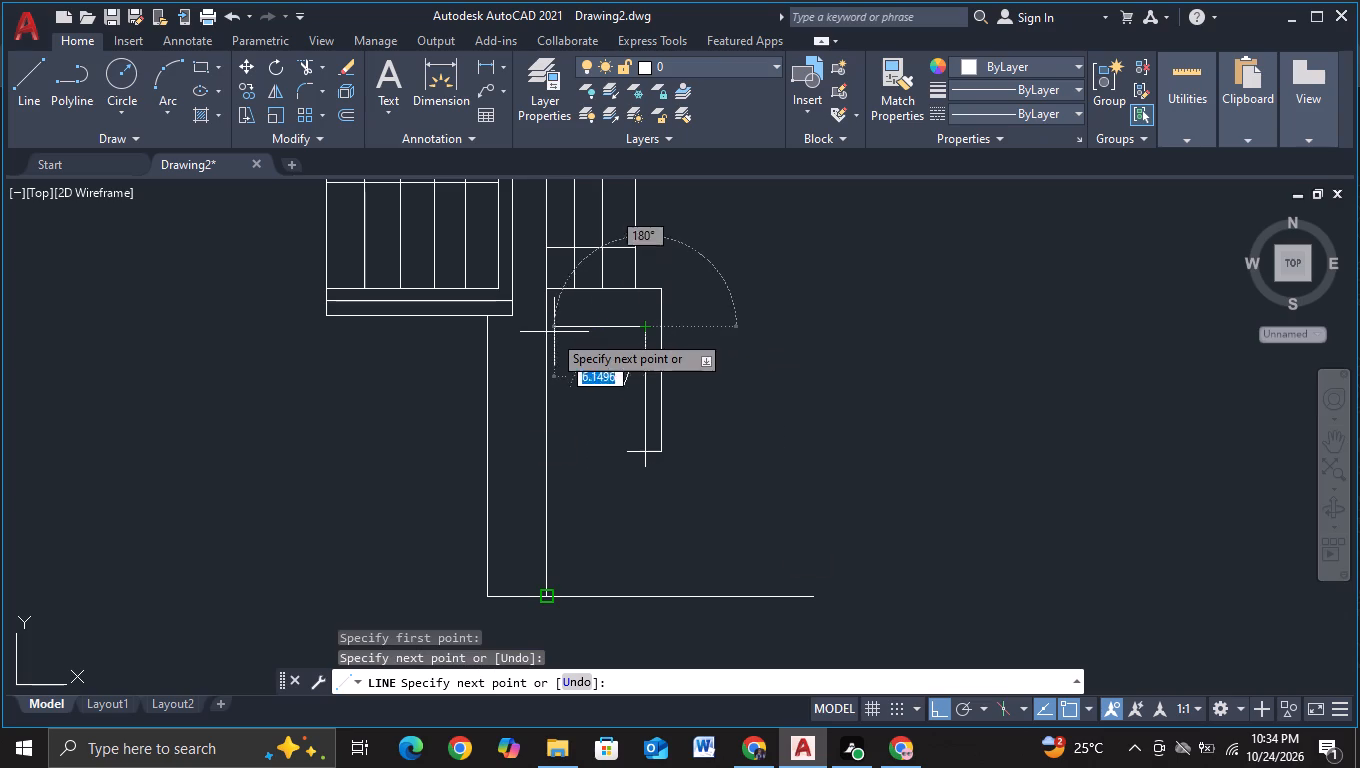
{"action": "scroll", "coordinate": [552, 333], "scroll_direction": "up", "scroll_amount": 1}
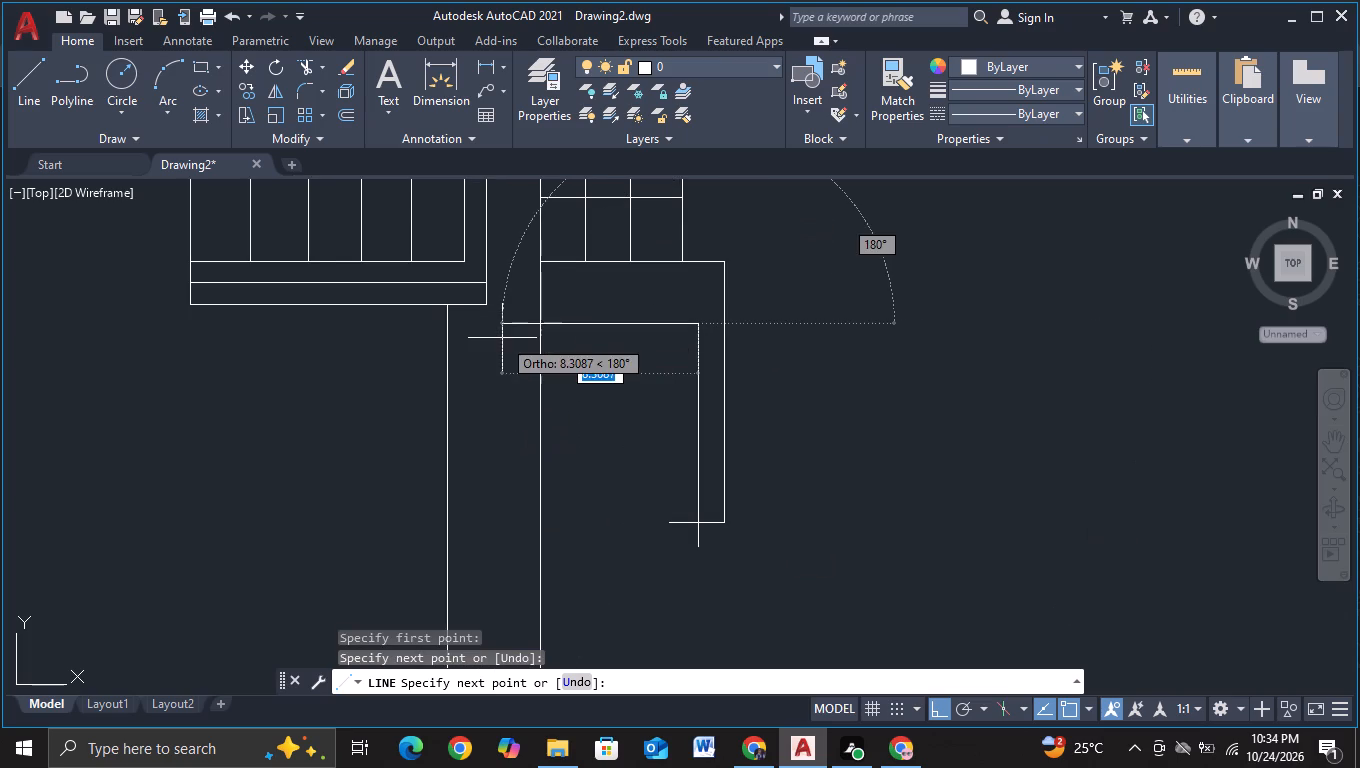
{"action": "left_click", "coordinate": [502, 338]}
{"action": "key", "text": "Escape"}
Trim the inner outline's overhangs beyond the column line and below the short return, and the return's stub left of the inner vertical.
{"action": "left_click", "coordinate": [308, 61]}
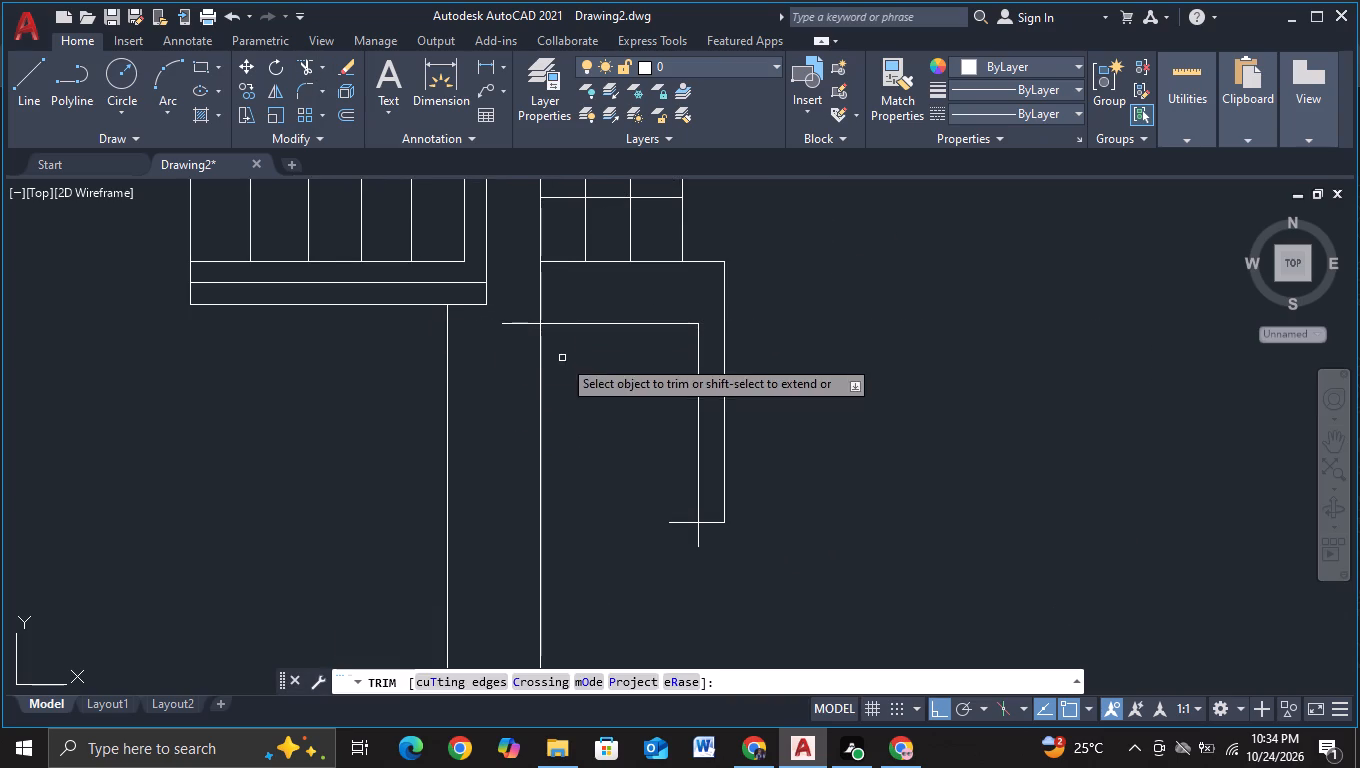
{"action": "left_click", "coordinate": [510, 295]}
{"action": "left_click", "coordinate": [521, 388]}
{"action": "left_click_drag", "start_coordinate": [682, 542], "coordinate": [702, 541]}
{"action": "left_click", "coordinate": [752, 538]}
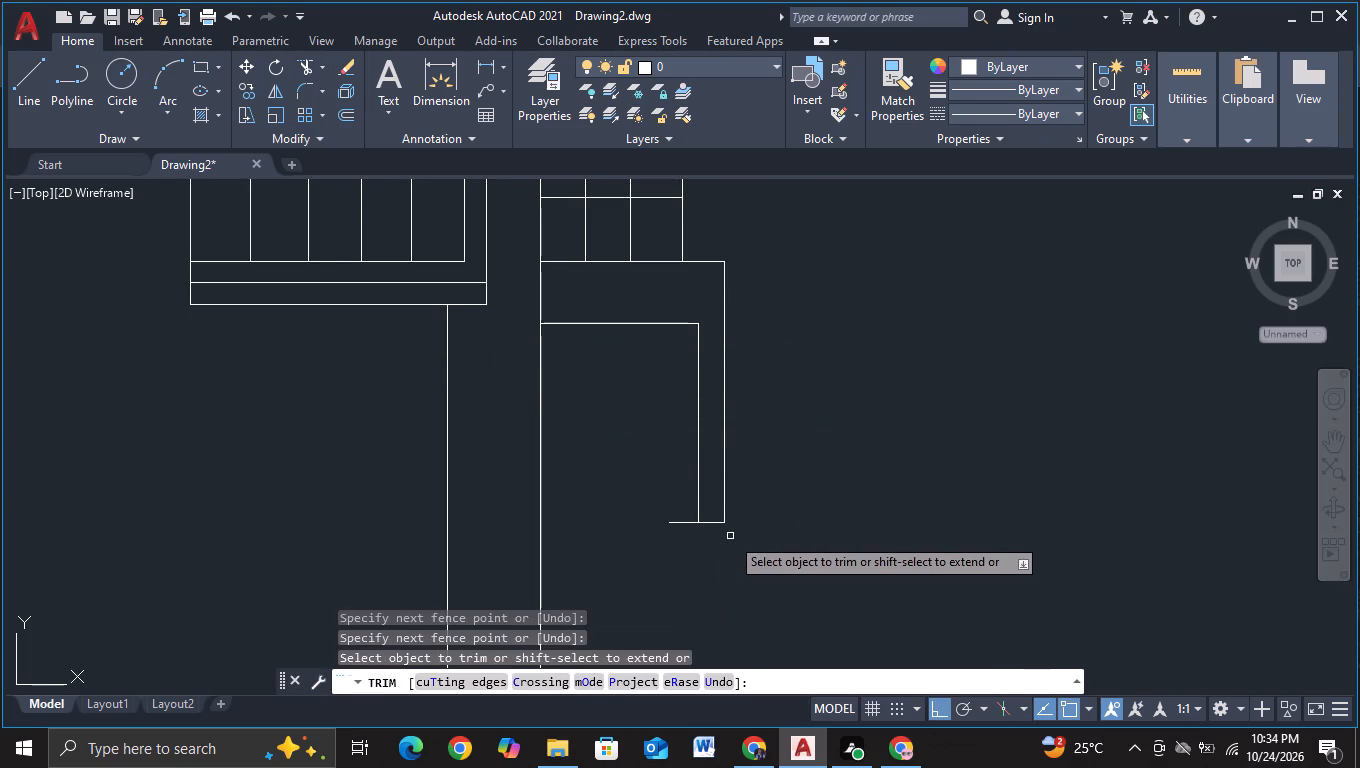
{"action": "left_click", "coordinate": [684, 512]}
{"action": "left_click", "coordinate": [677, 533]}
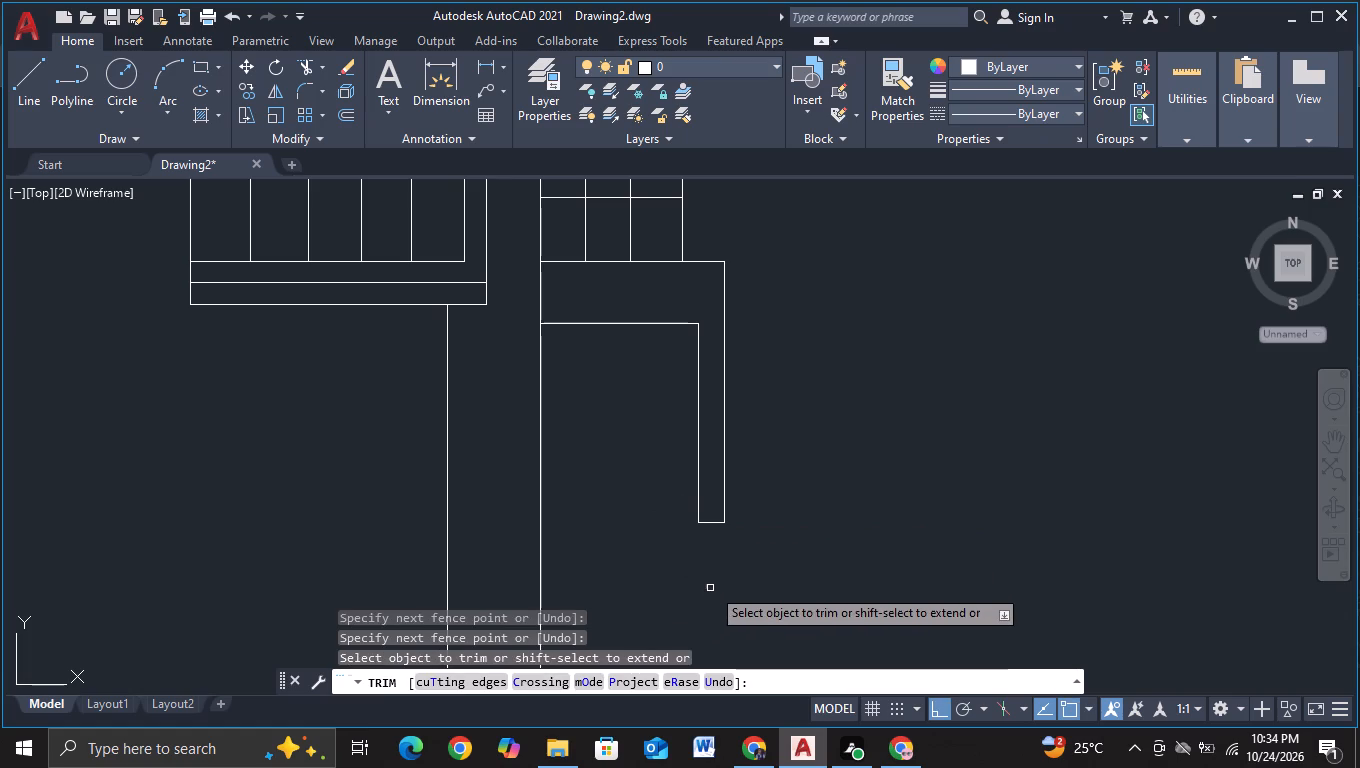
{"action": "middle_click_drag", "start_coordinate": [715, 578], "coordinate": [683, 478]}
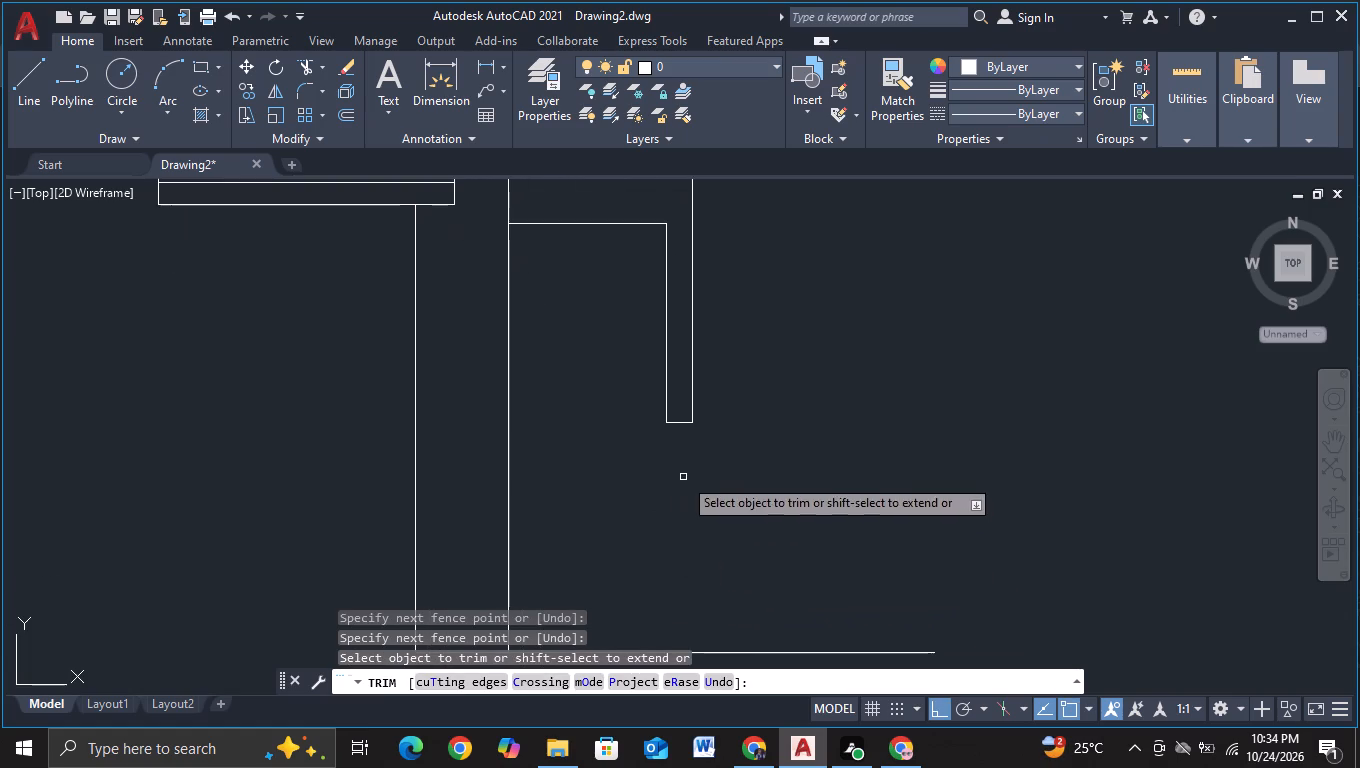
{"action": "key", "text": "Escape"}
Extend the inner vertical with a new line about 3.2 units down, then draw left from its end past the column's right line.
{"action": "left_click", "coordinate": [41, 90]}
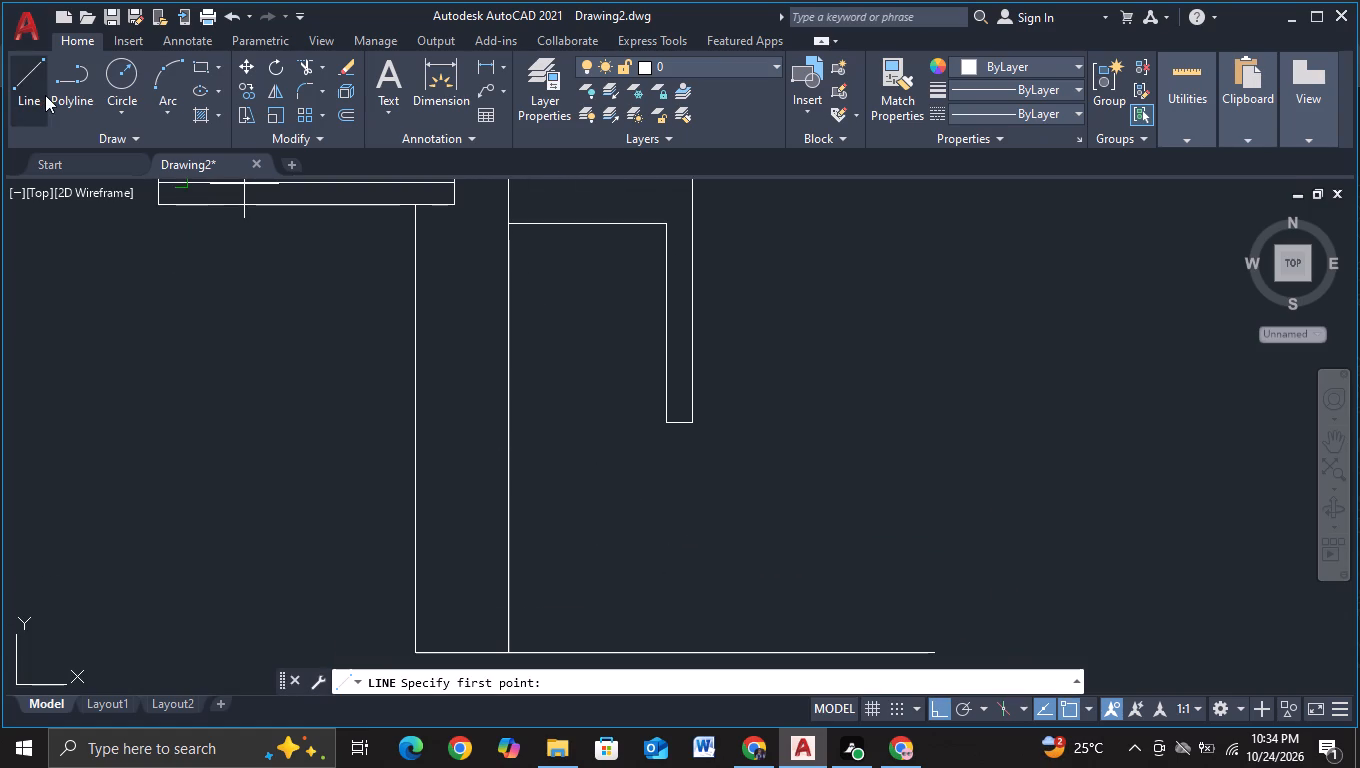
{"action": "left_click", "coordinate": [660, 420]}
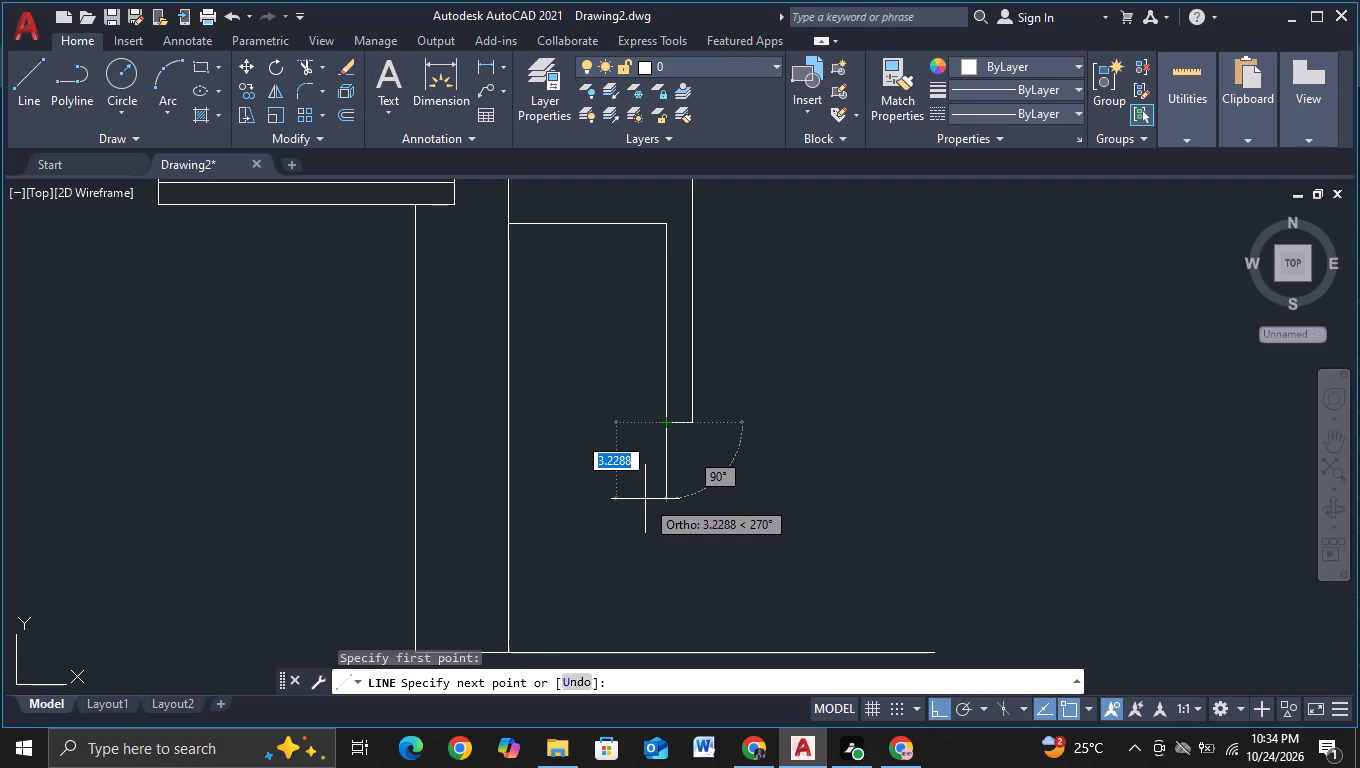
{"action": "left_click", "coordinate": [645, 499]}
{"action": "left_click", "coordinate": [460, 489]}
{"action": "key", "text": "Escape"}
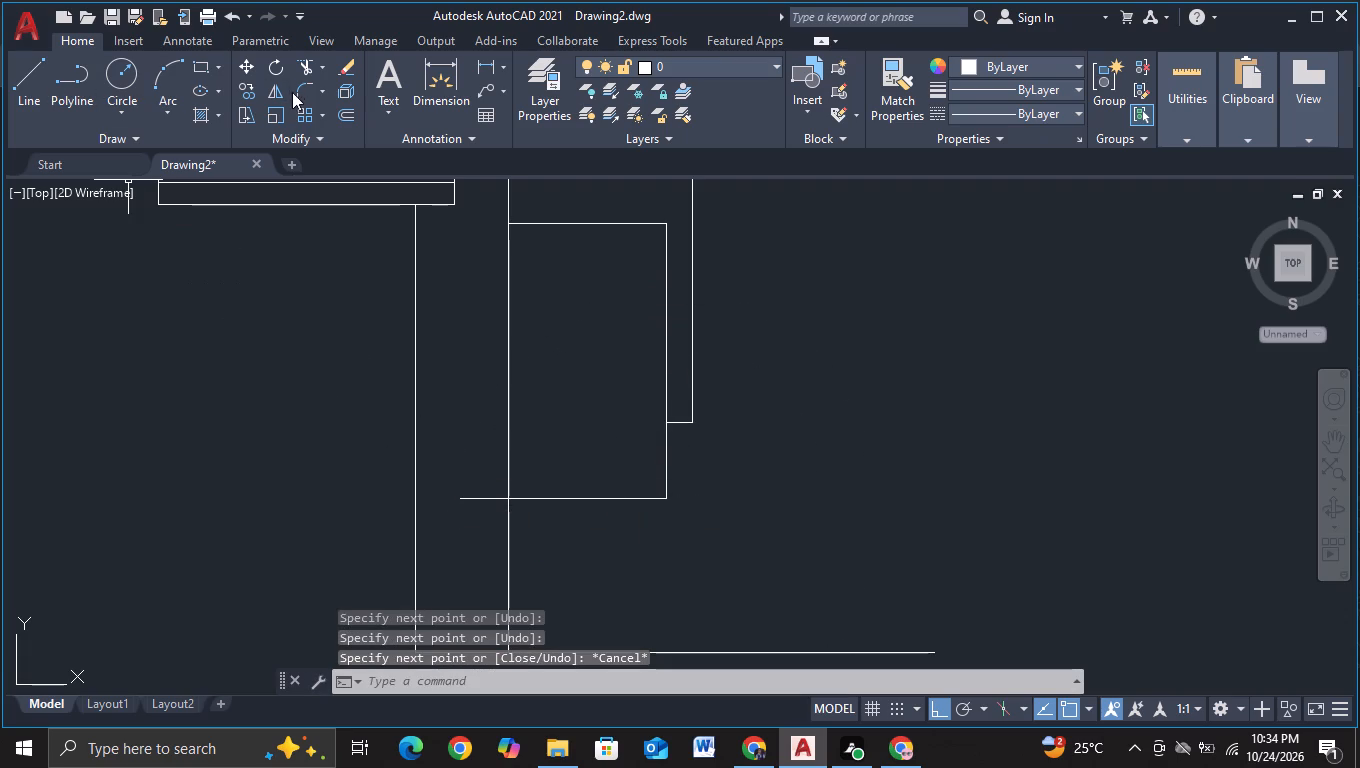
Trim the overhang of the new bottom line where it runs past the column's right line.
{"action": "left_click", "coordinate": [296, 65]}
{"action": "left_click", "coordinate": [466, 476]}
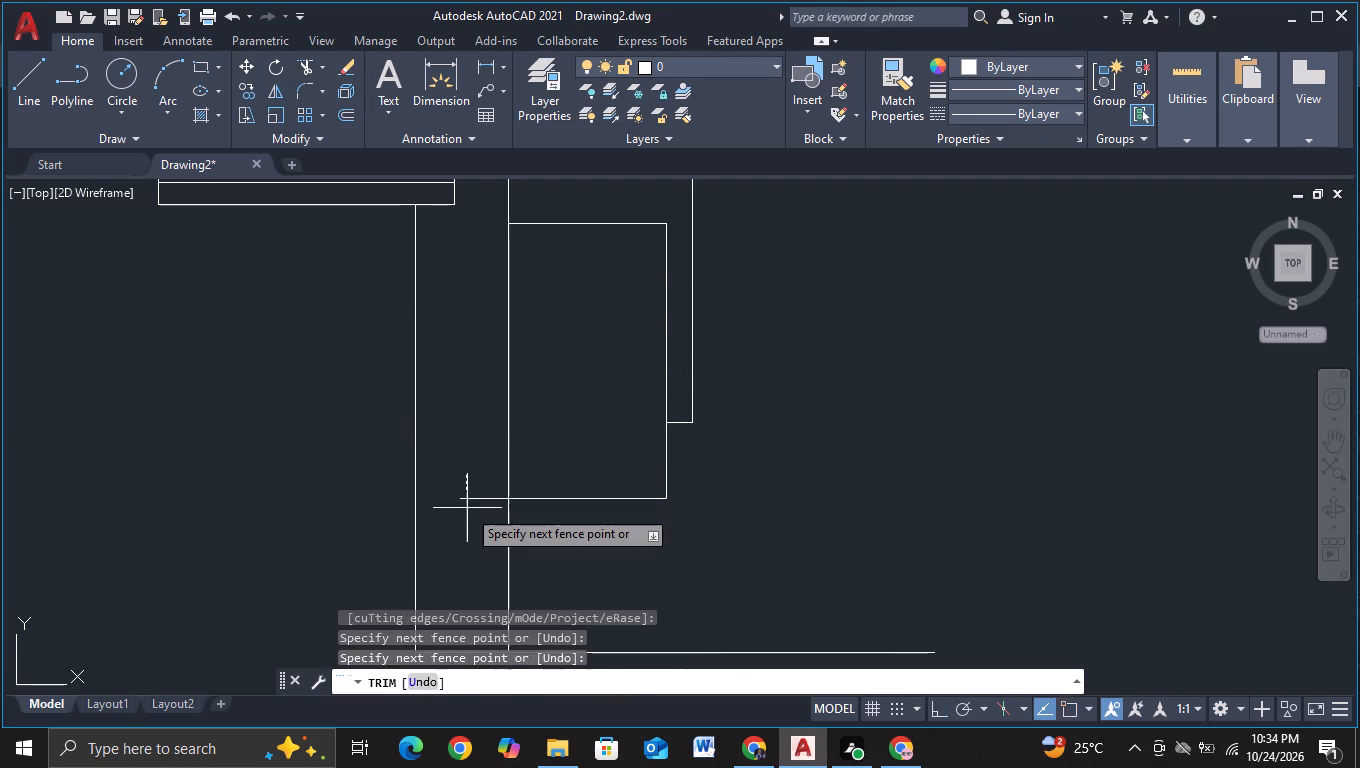
{"action": "left_click", "coordinate": [467, 508]}
{"action": "key", "text": "Escape"}
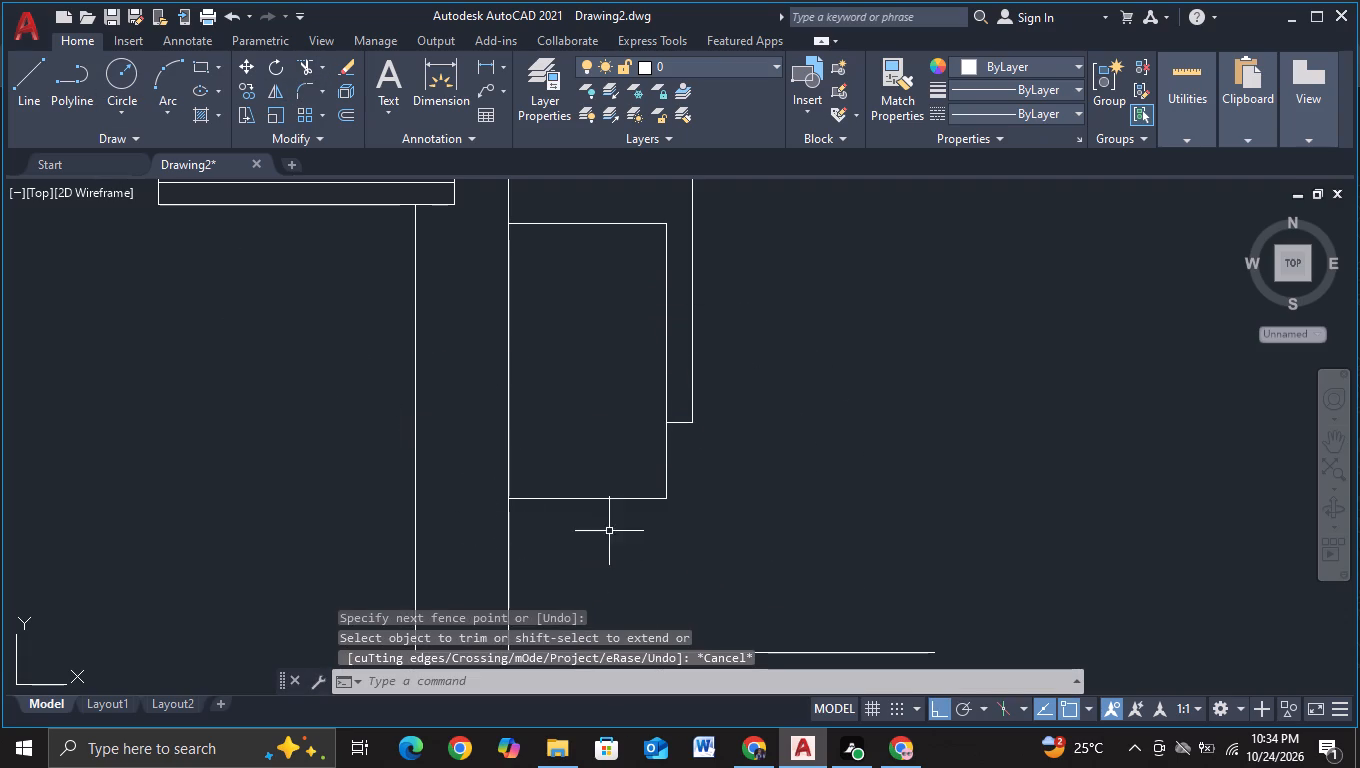
{"action": "key", "text": "Escape"}
Copy the inner outline's bottom line upward eight times with object snap off: one about 4 units up, the other seven spaced about 1 unit apart.
{"action": "left_click", "coordinate": [606, 497]}
{"action": "key", "text": "c"}
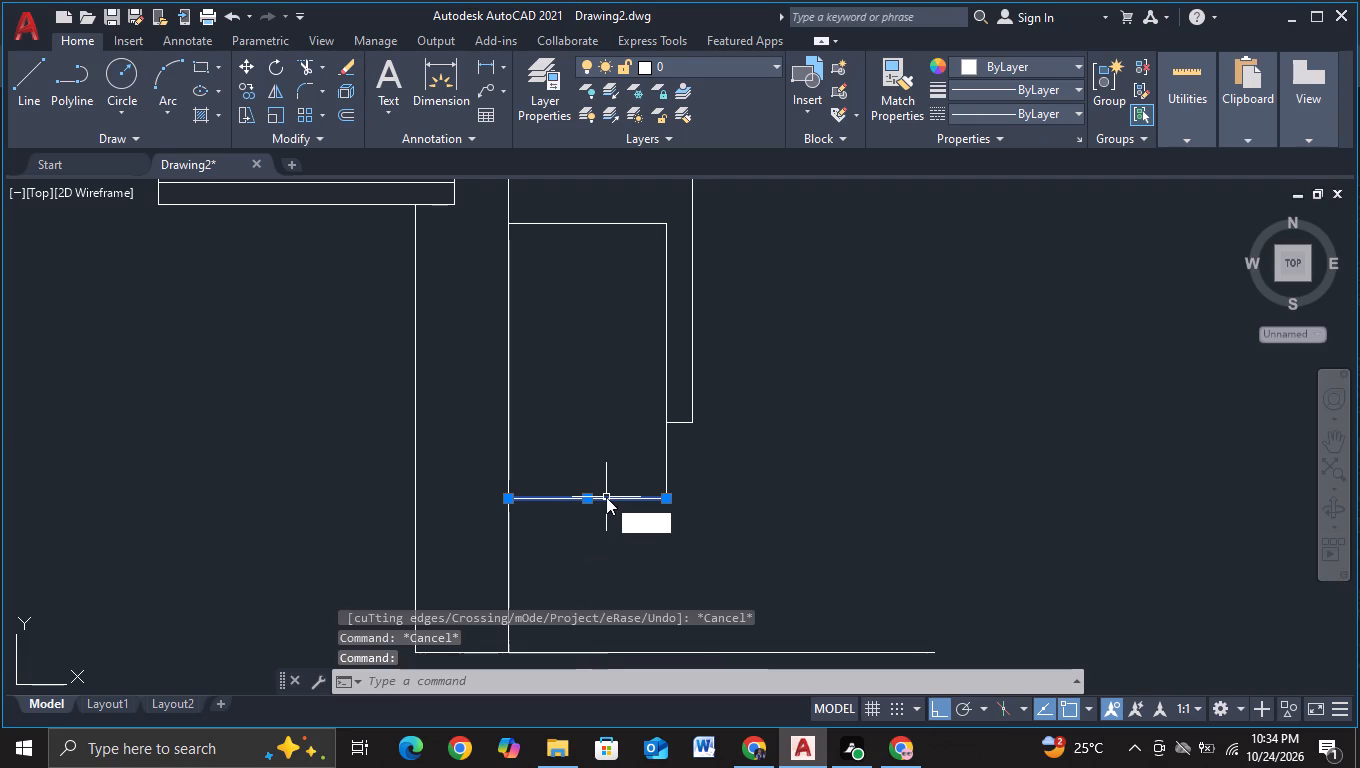
{"action": "double_click", "coordinate": [661, 558]}
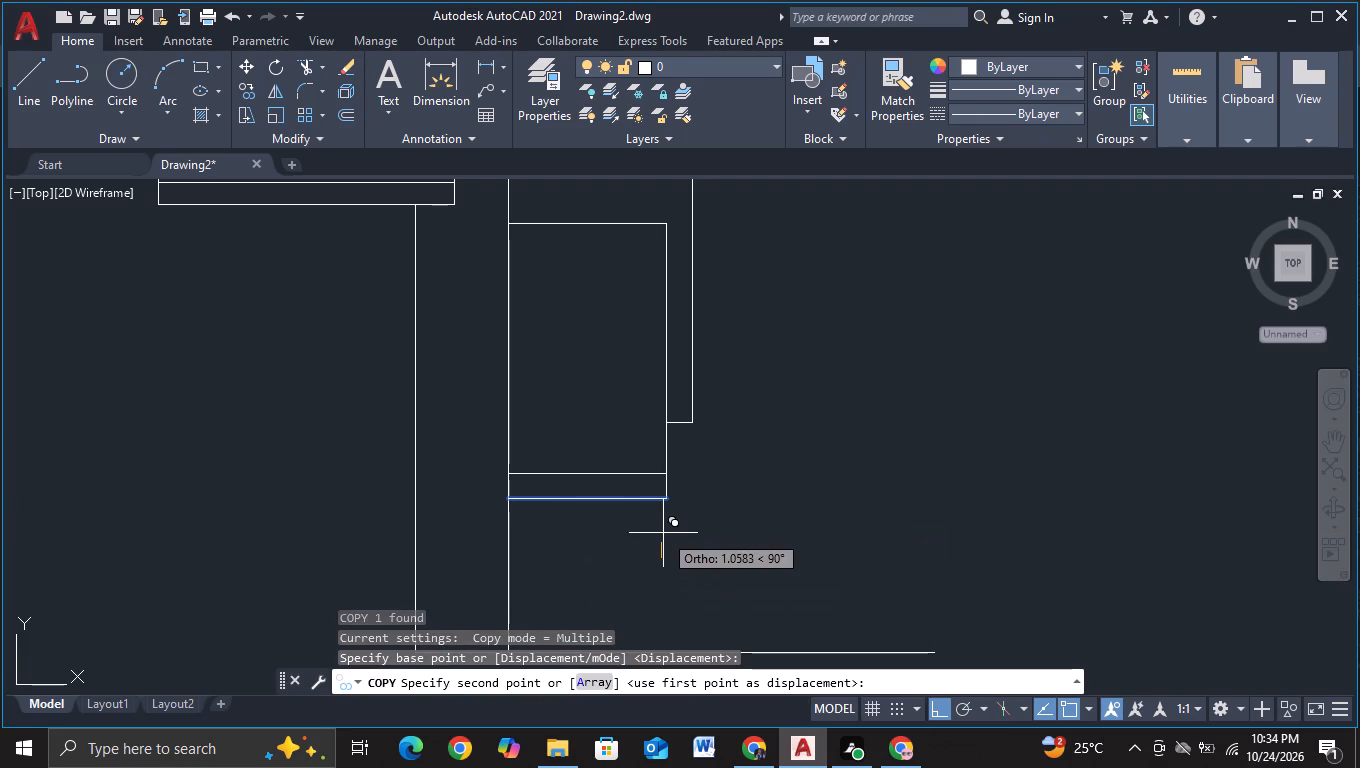
{"action": "key", "text": "F3"}
{"action": "left_click", "coordinate": [668, 464]}
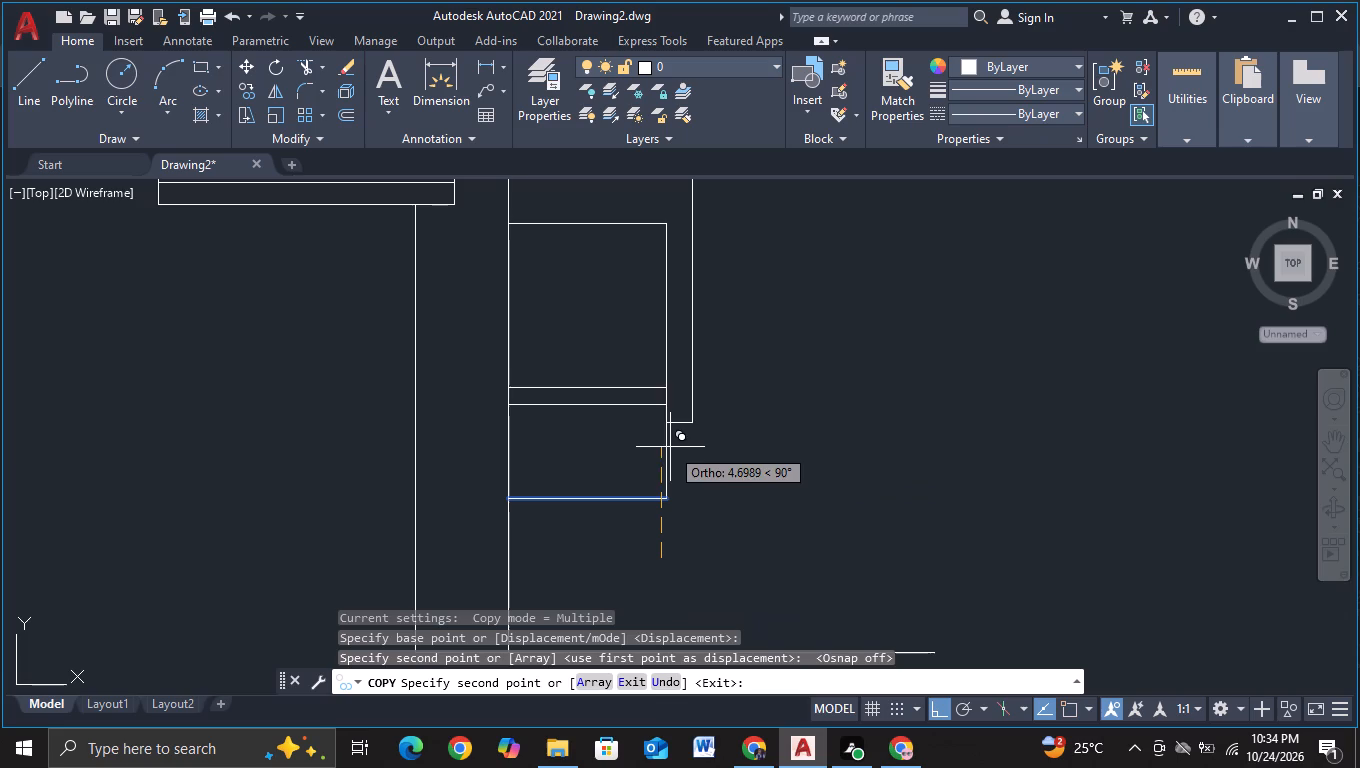
{"action": "left_click", "coordinate": [669, 308]}
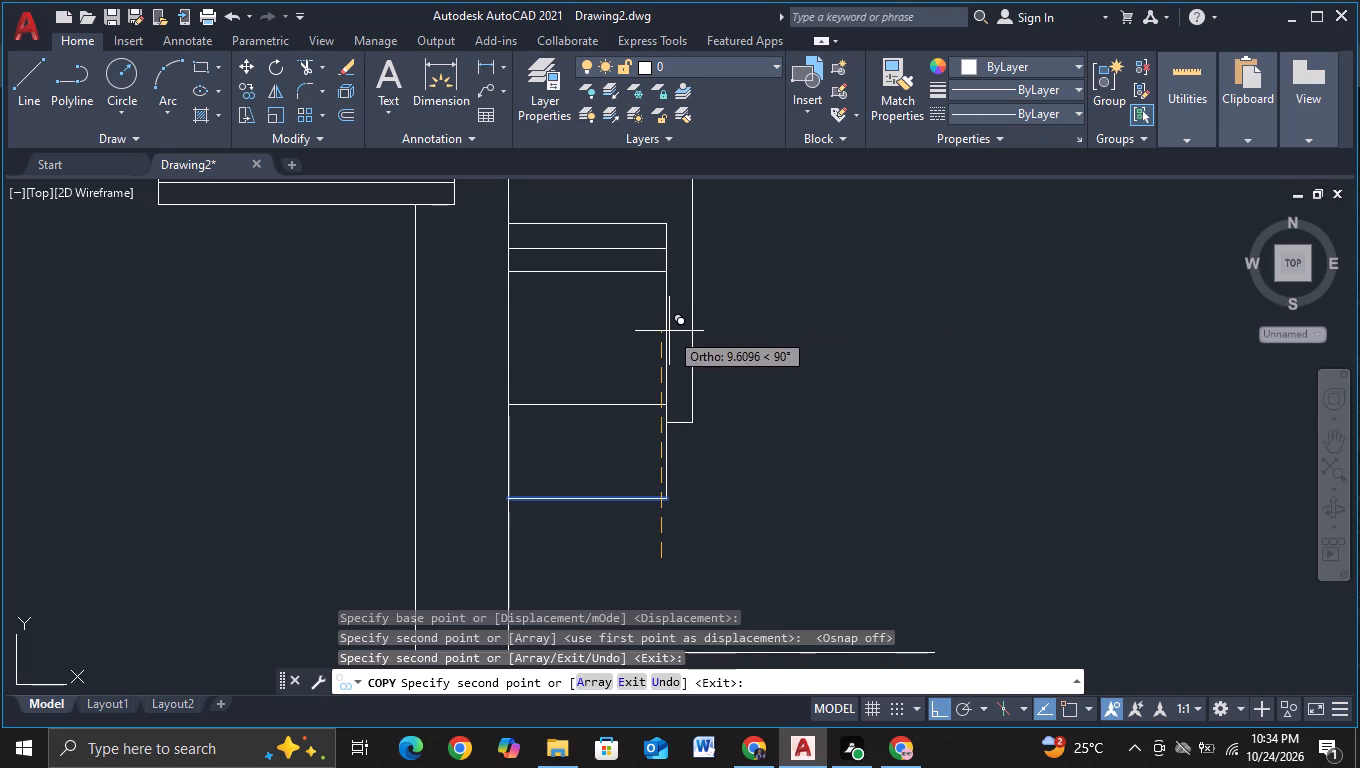
{"action": "left_click", "coordinate": [669, 331]}
{"action": "left_click", "coordinate": [670, 358]}
{"action": "left_click", "coordinate": [671, 381]}
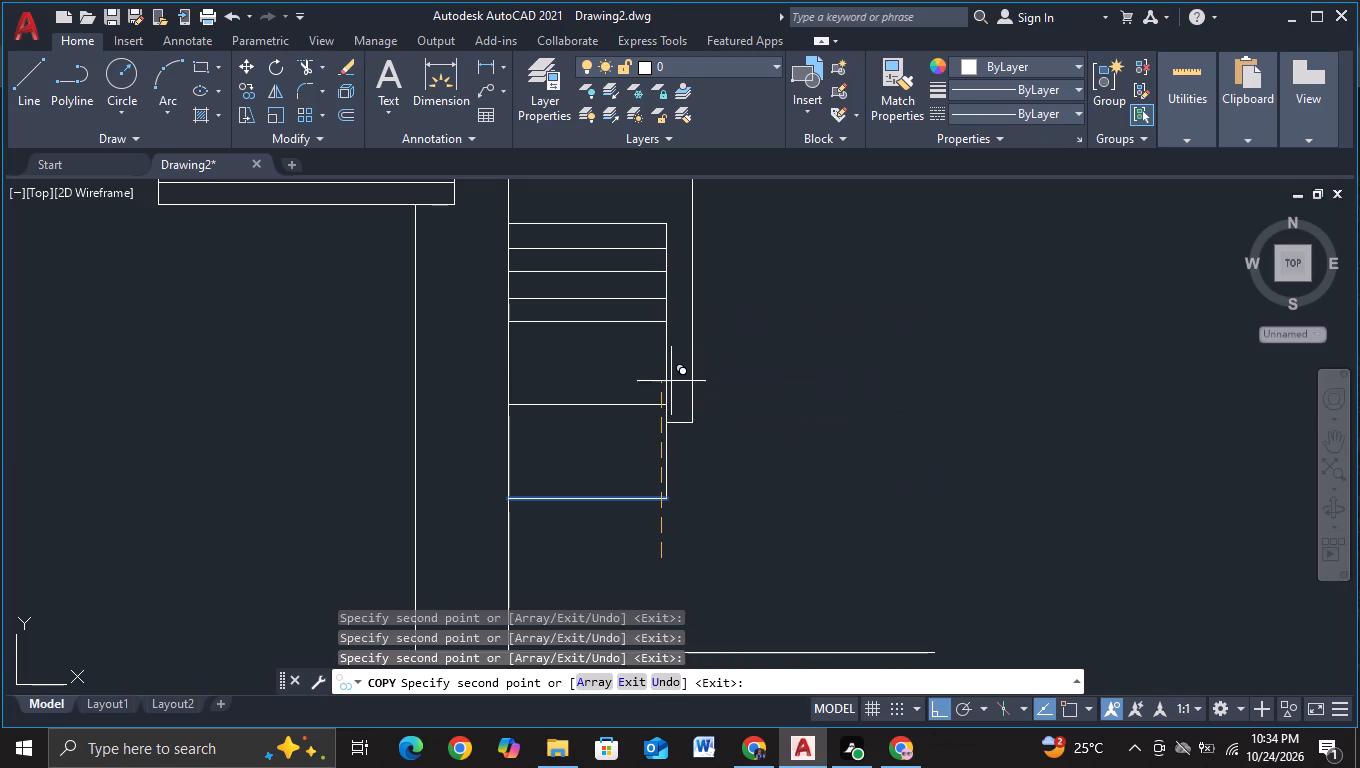
{"action": "left_click", "coordinate": [672, 405]}
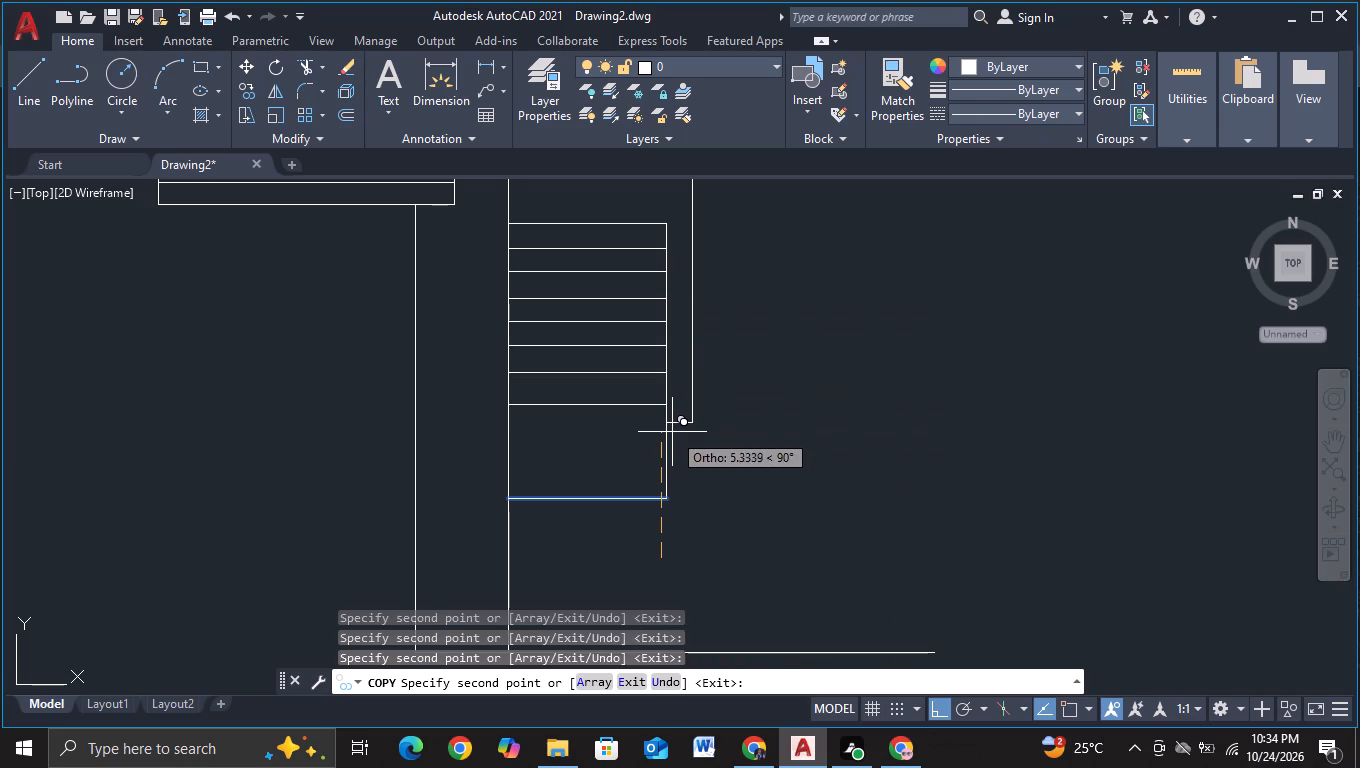
{"action": "left_click", "coordinate": [672, 432]}
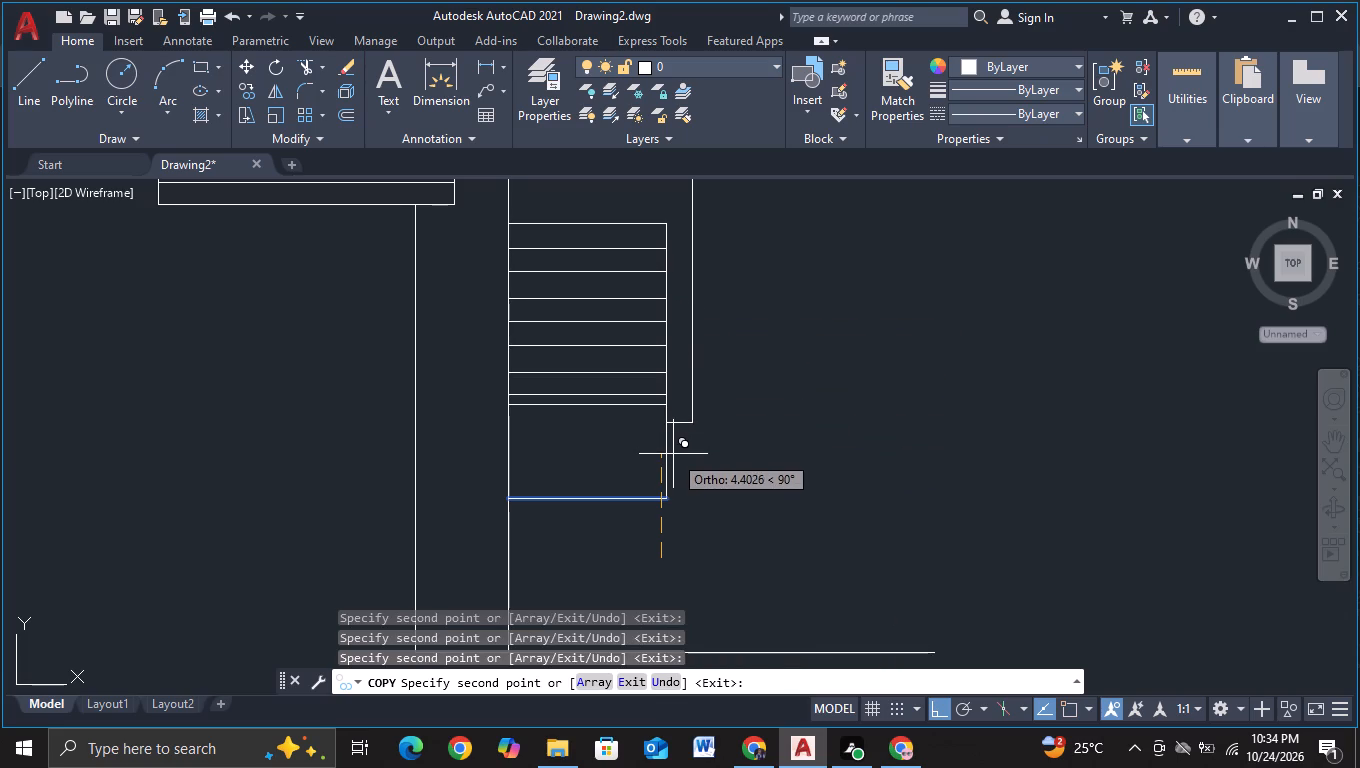
{"action": "left_click", "coordinate": [673, 454]}
{"action": "key", "text": "Escape"}
Draw a vertical line from just above the middle of the inner outline's bottom line down past the base line.
{"action": "scroll", "coordinate": [761, 489], "scroll_direction": "down", "scroll_amount": 2}
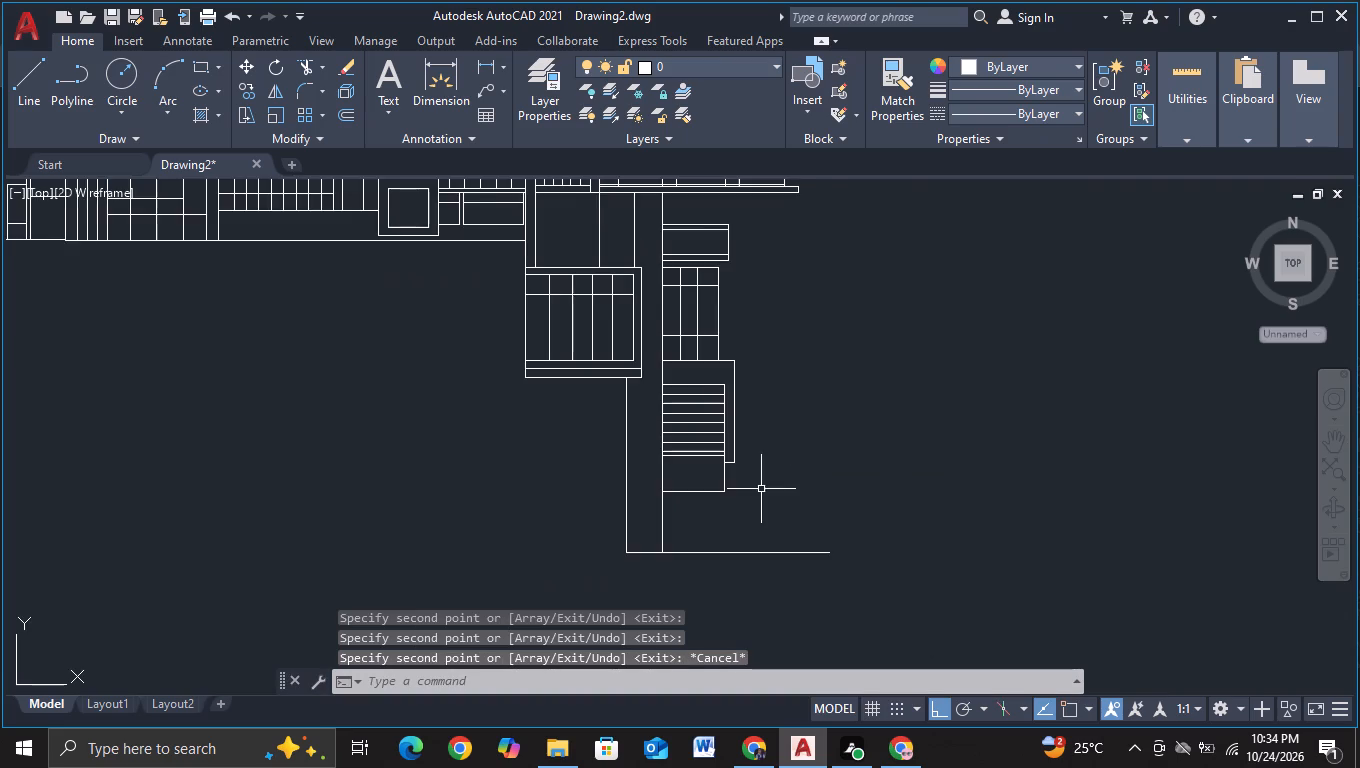
{"action": "middle_click_drag", "start_coordinate": [761, 489], "coordinate": [800, 443]}
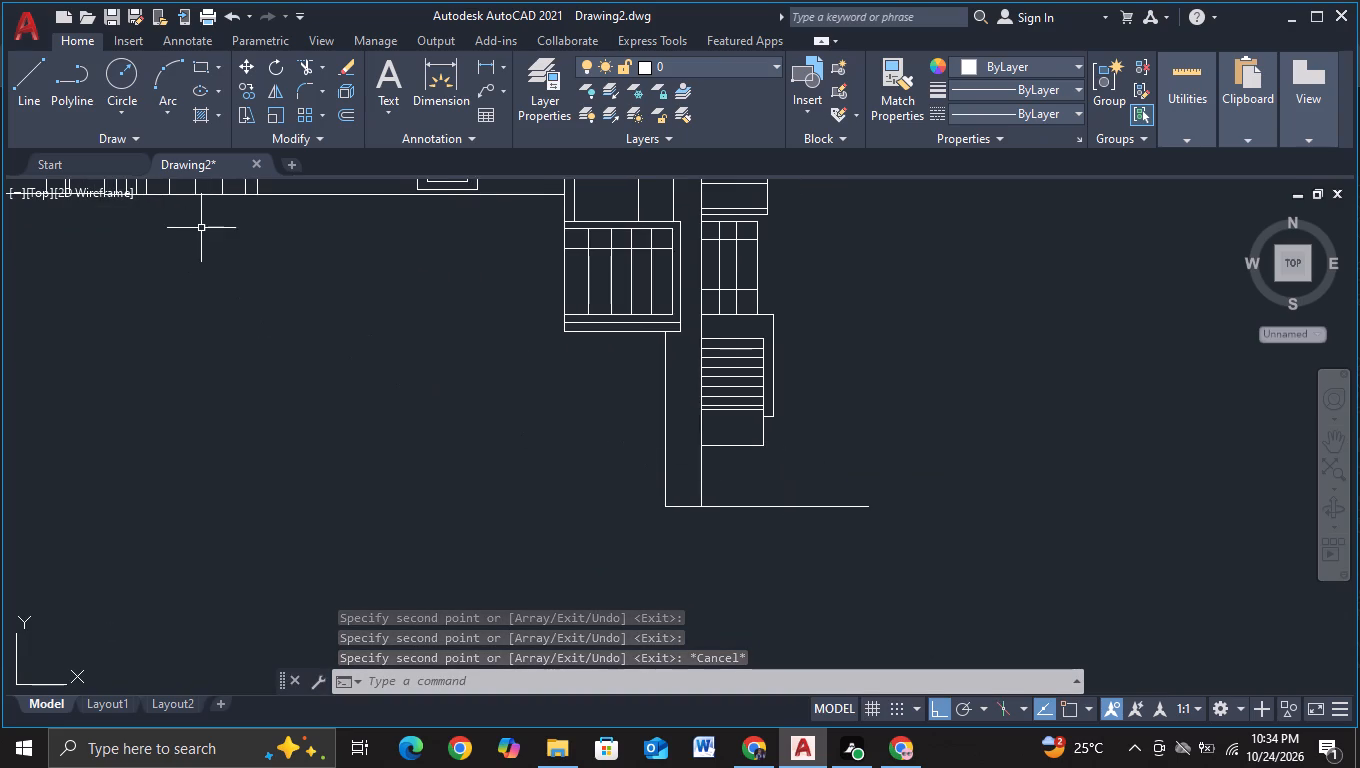
{"action": "left_click", "coordinate": [17, 86]}
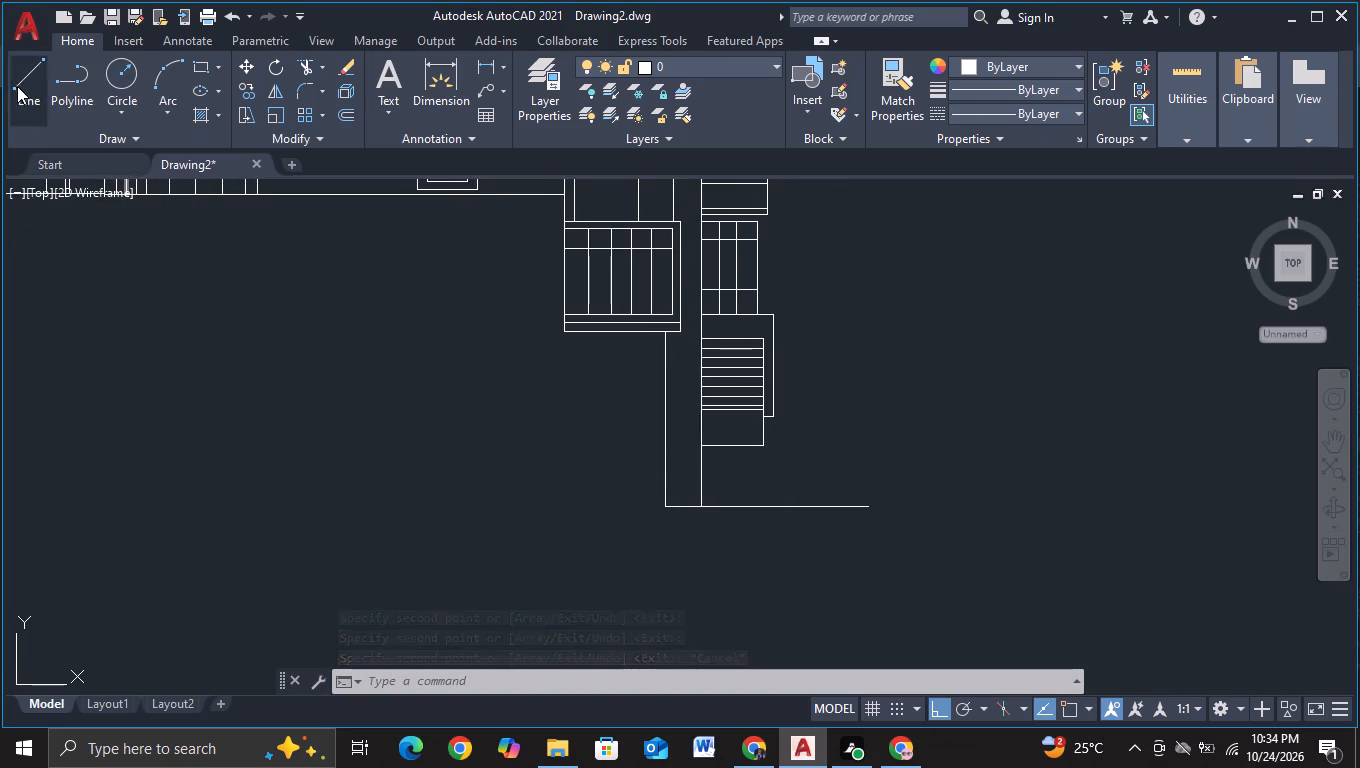
{"action": "scroll", "coordinate": [665, 454], "scroll_direction": "up", "scroll_amount": 2}
{"action": "middle_click_drag", "start_coordinate": [759, 509], "coordinate": [562, 487]}
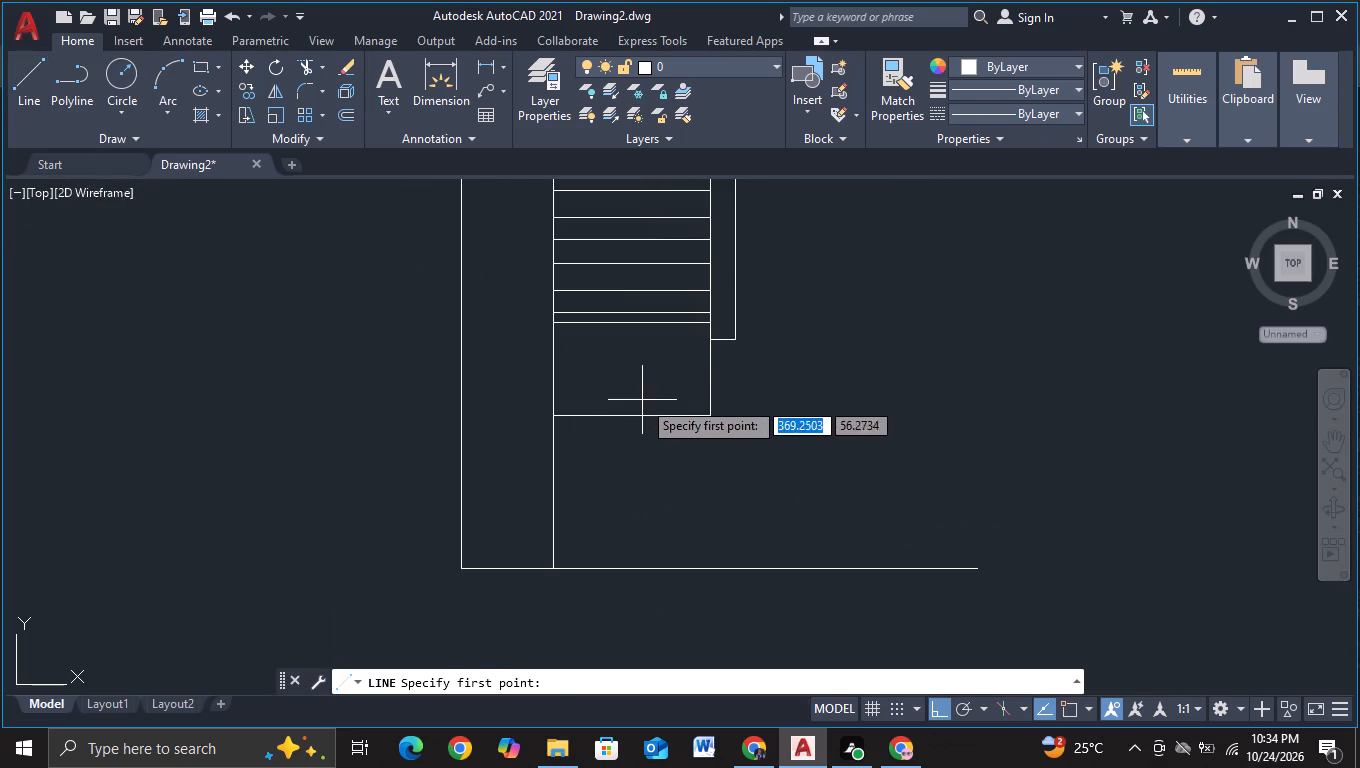
{"action": "left_click", "coordinate": [642, 400]}
{"action": "left_click", "coordinate": [628, 608]}
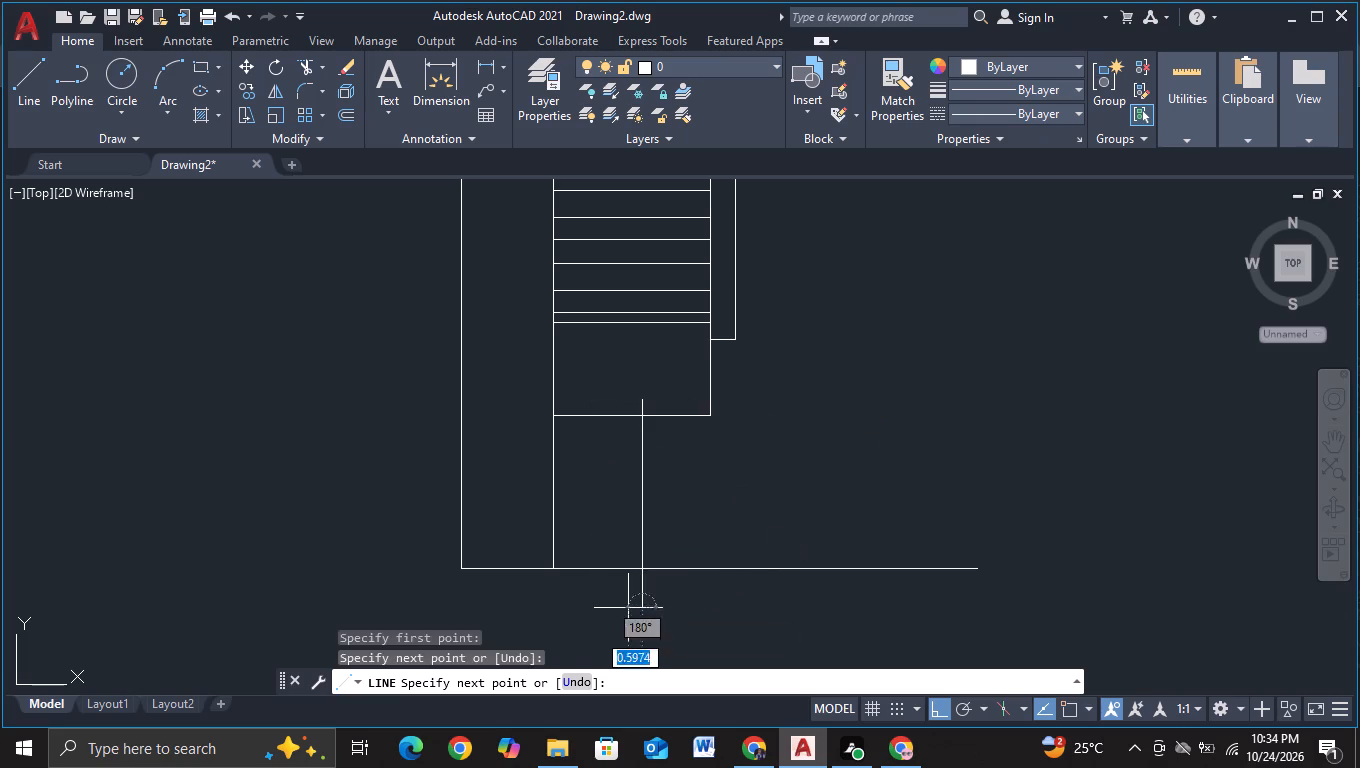
{"action": "key", "text": "Escape"}
Trim the new vertical's overhangs above the inner outline's bottom line and below the base line.
{"action": "left_click", "coordinate": [301, 59]}
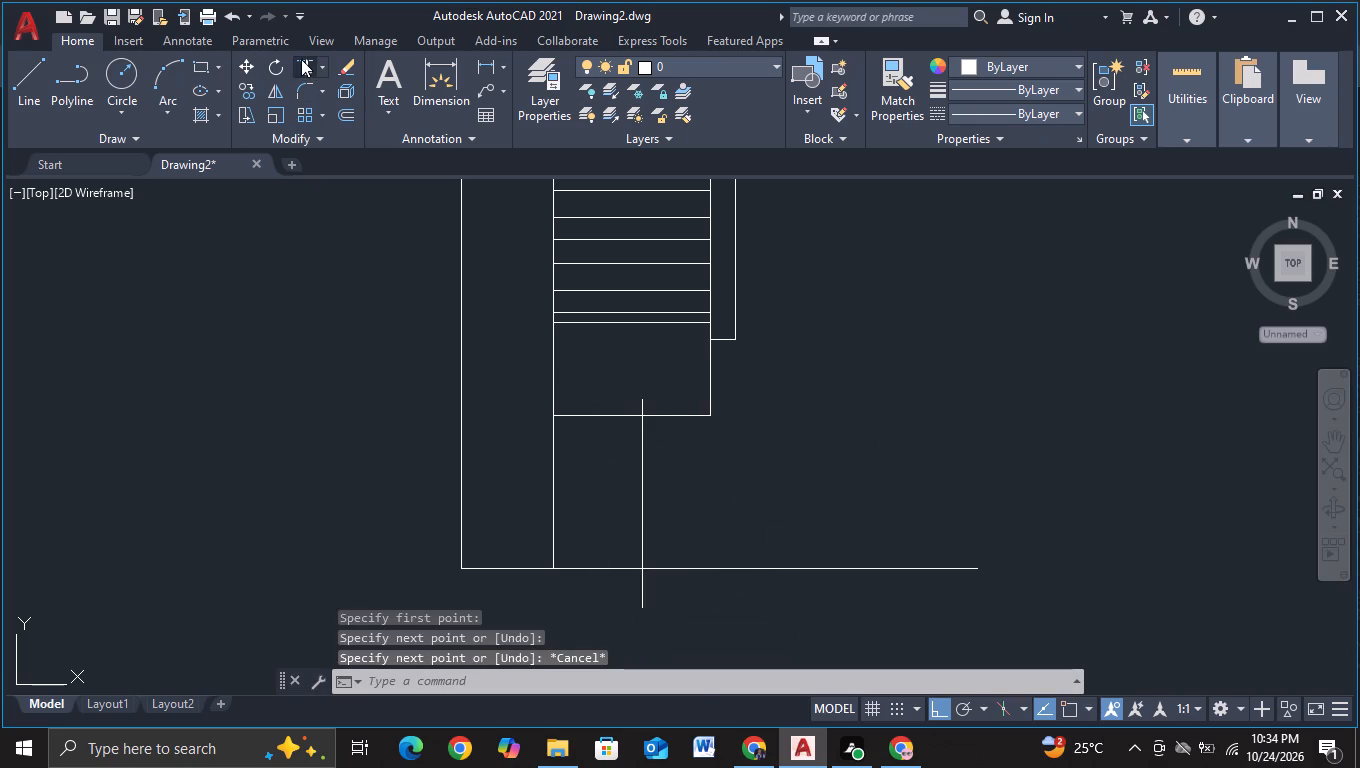
{"action": "left_click", "coordinate": [644, 398]}
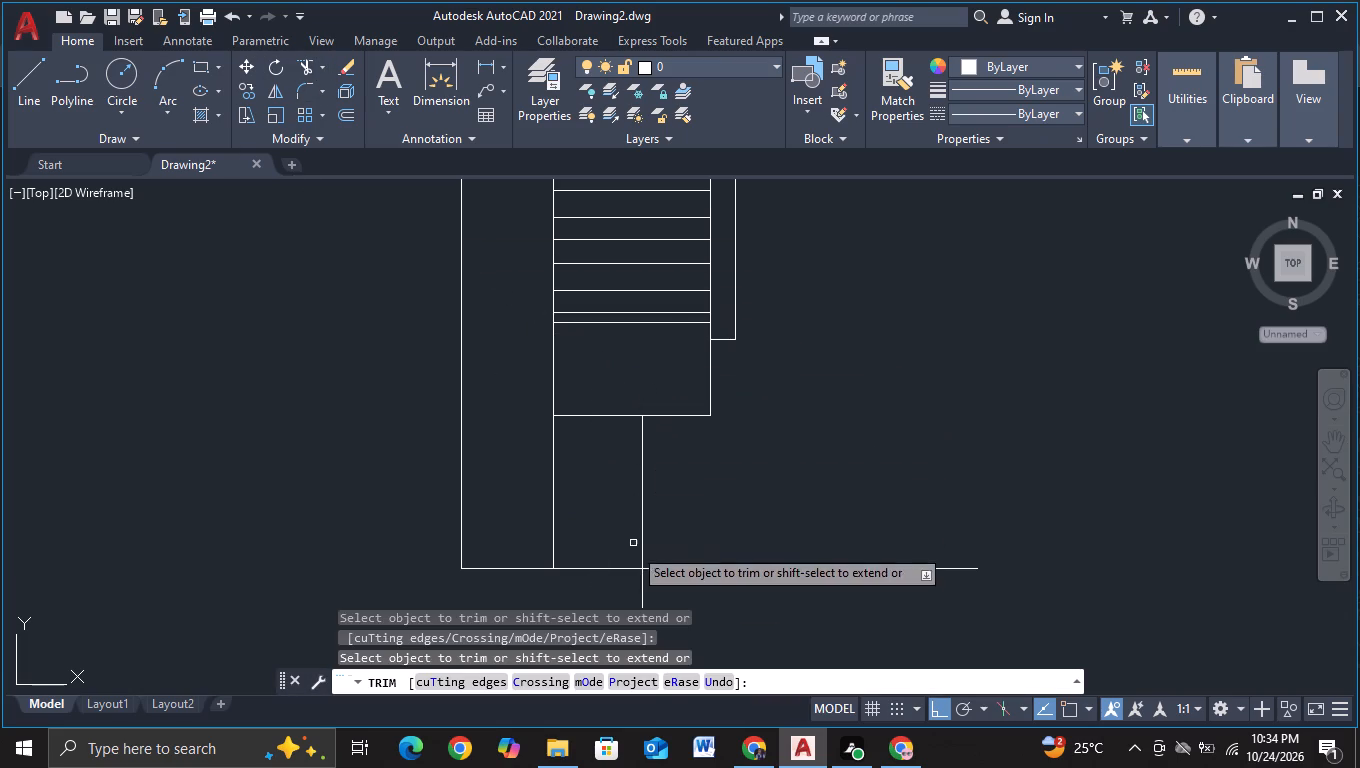
{"action": "left_click", "coordinate": [621, 579]}
{"action": "left_click", "coordinate": [669, 589]}
{"action": "key", "text": "Escape"}
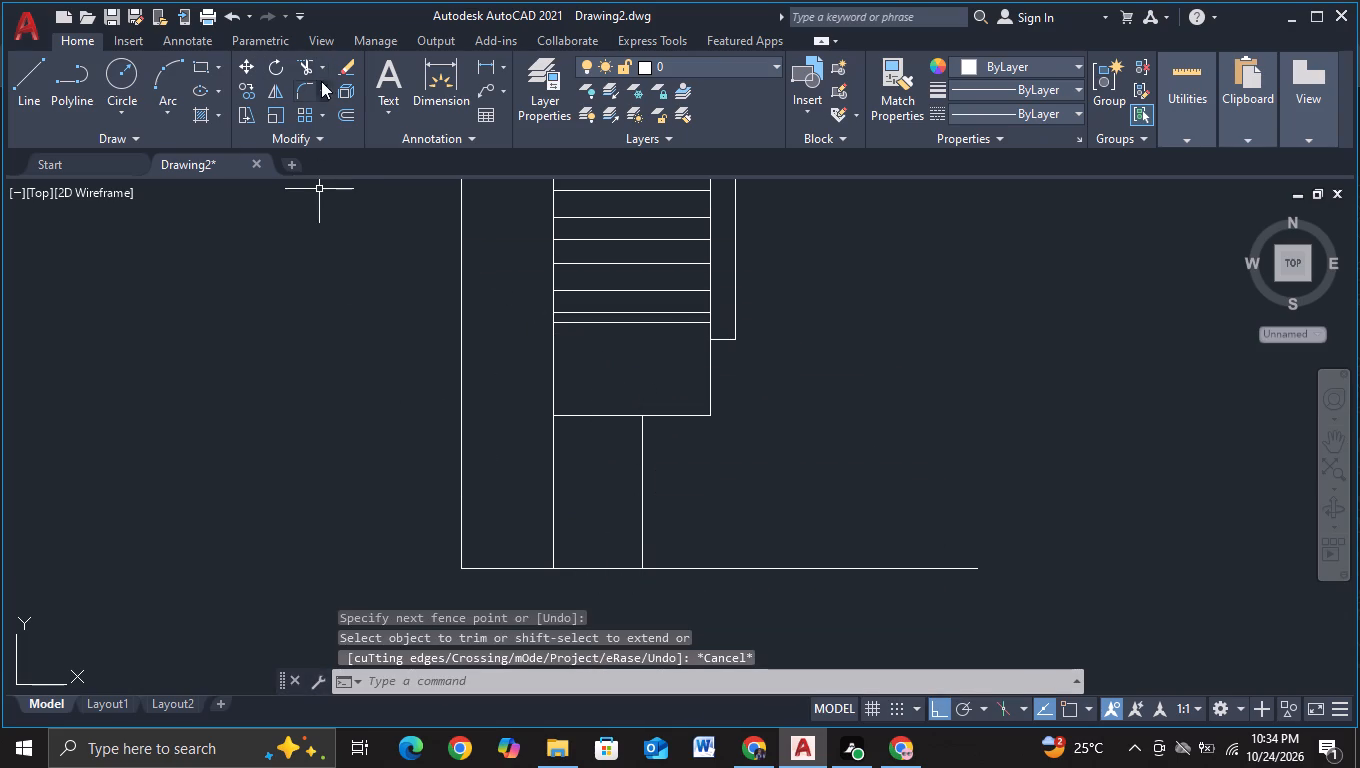
Copy the inner outline's bottom line five times downward across the new vertical, spaced about 0.35 units apart.
{"action": "left_click", "coordinate": [608, 417]}
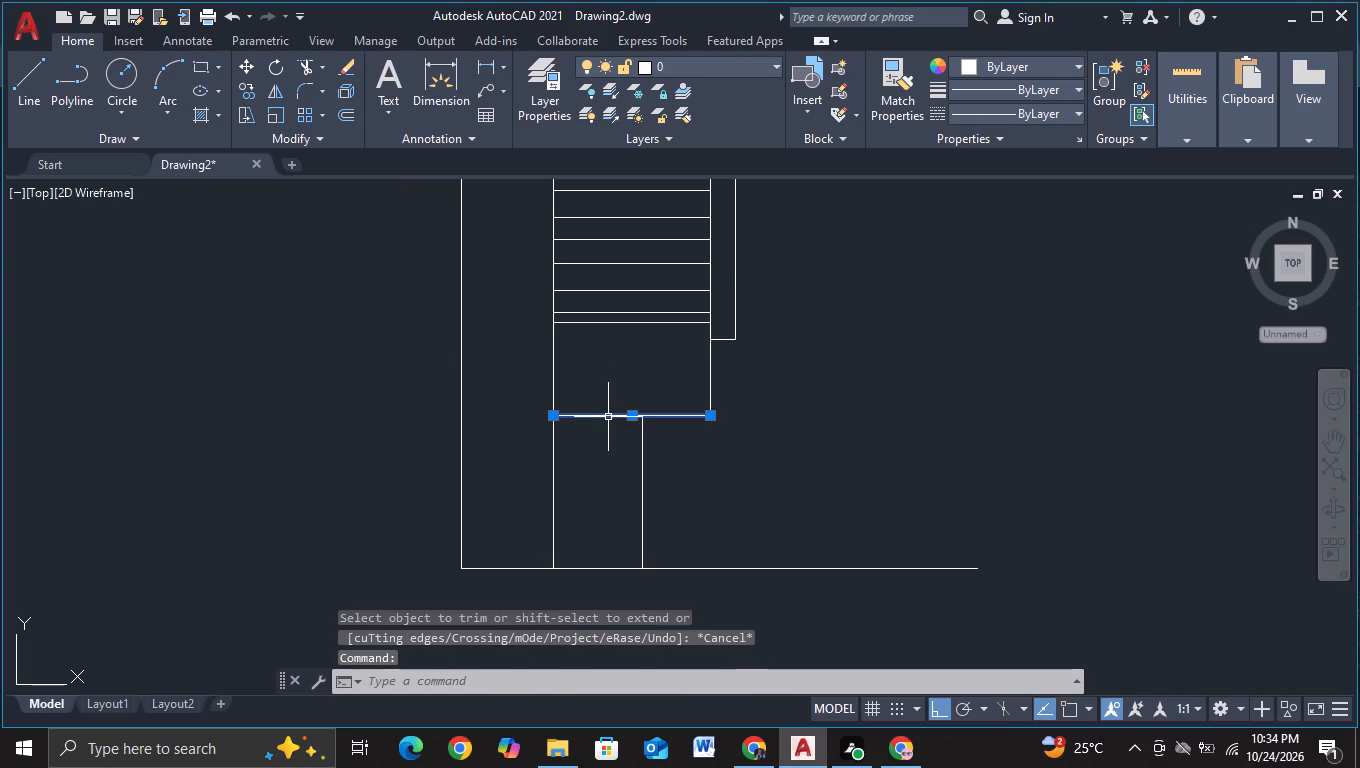
{"action": "key", "text": "c"}
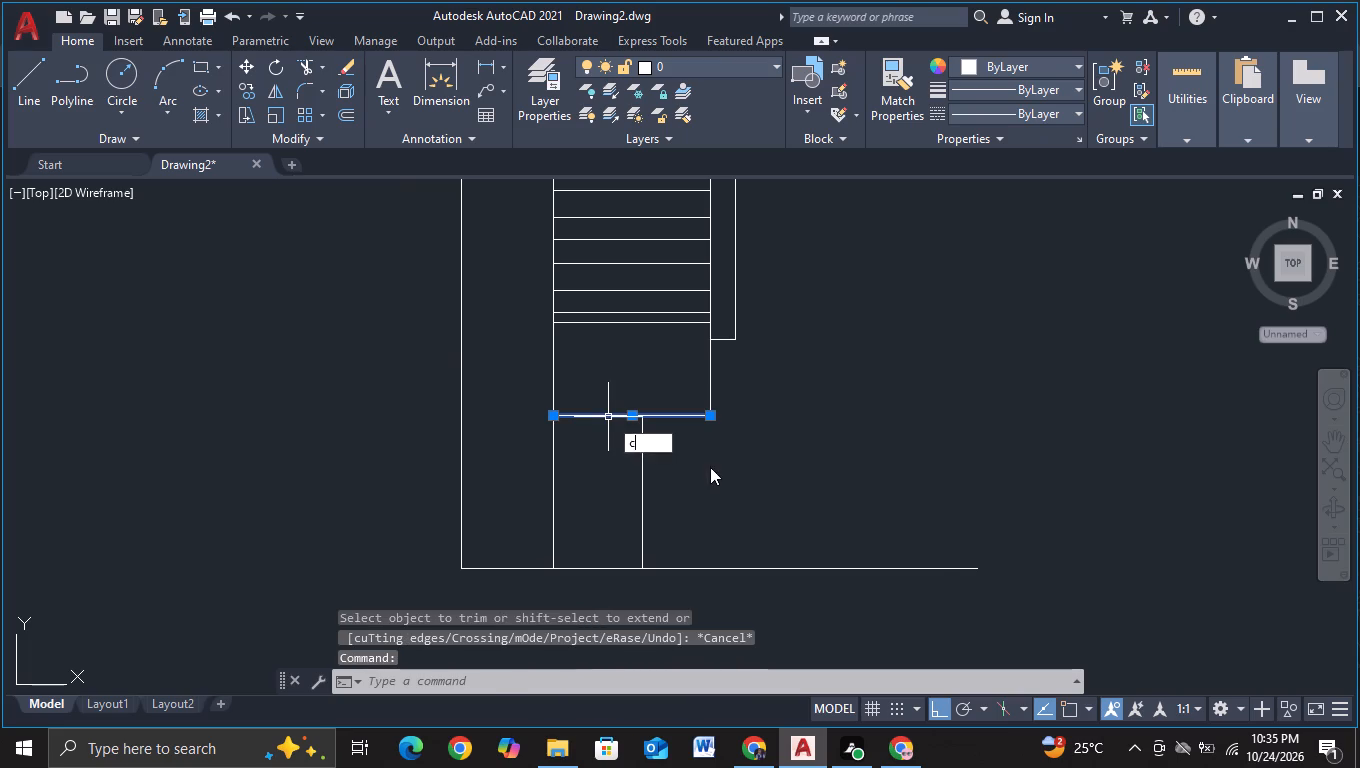
{"action": "double_click", "coordinate": [708, 474]}
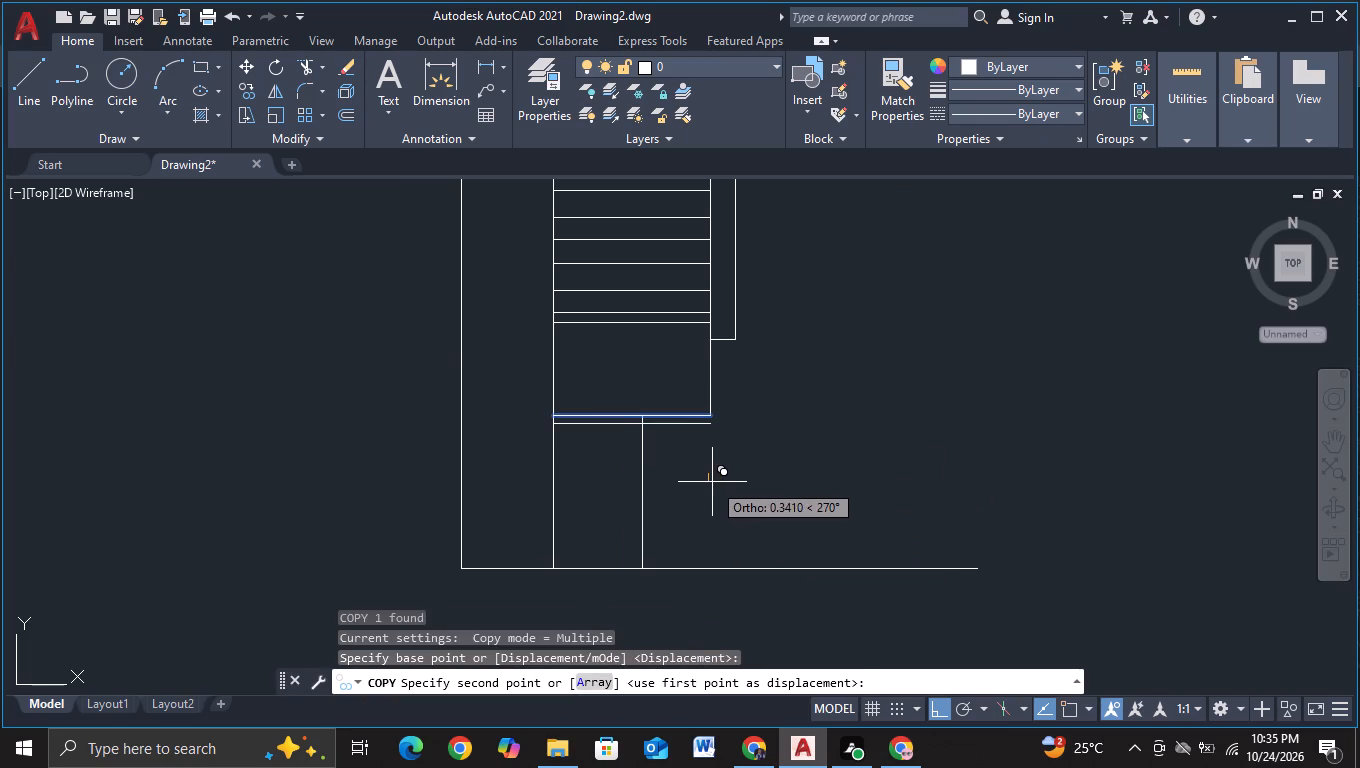
{"action": "left_click", "coordinate": [712, 482]}
{"action": "left_click", "coordinate": [713, 491]}
{"action": "left_click", "coordinate": [713, 501]}
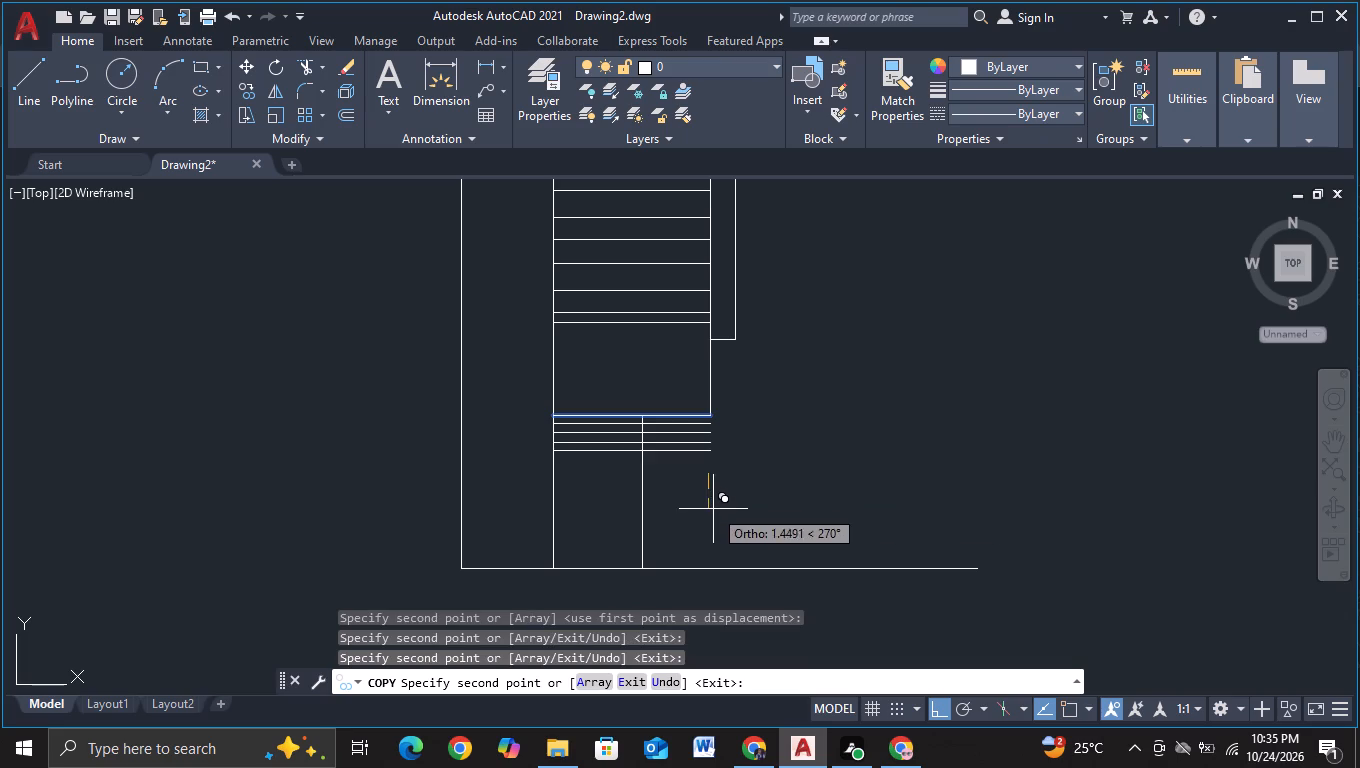
{"action": "left_click", "coordinate": [713, 509]}
{"action": "left_click", "coordinate": [713, 518]}
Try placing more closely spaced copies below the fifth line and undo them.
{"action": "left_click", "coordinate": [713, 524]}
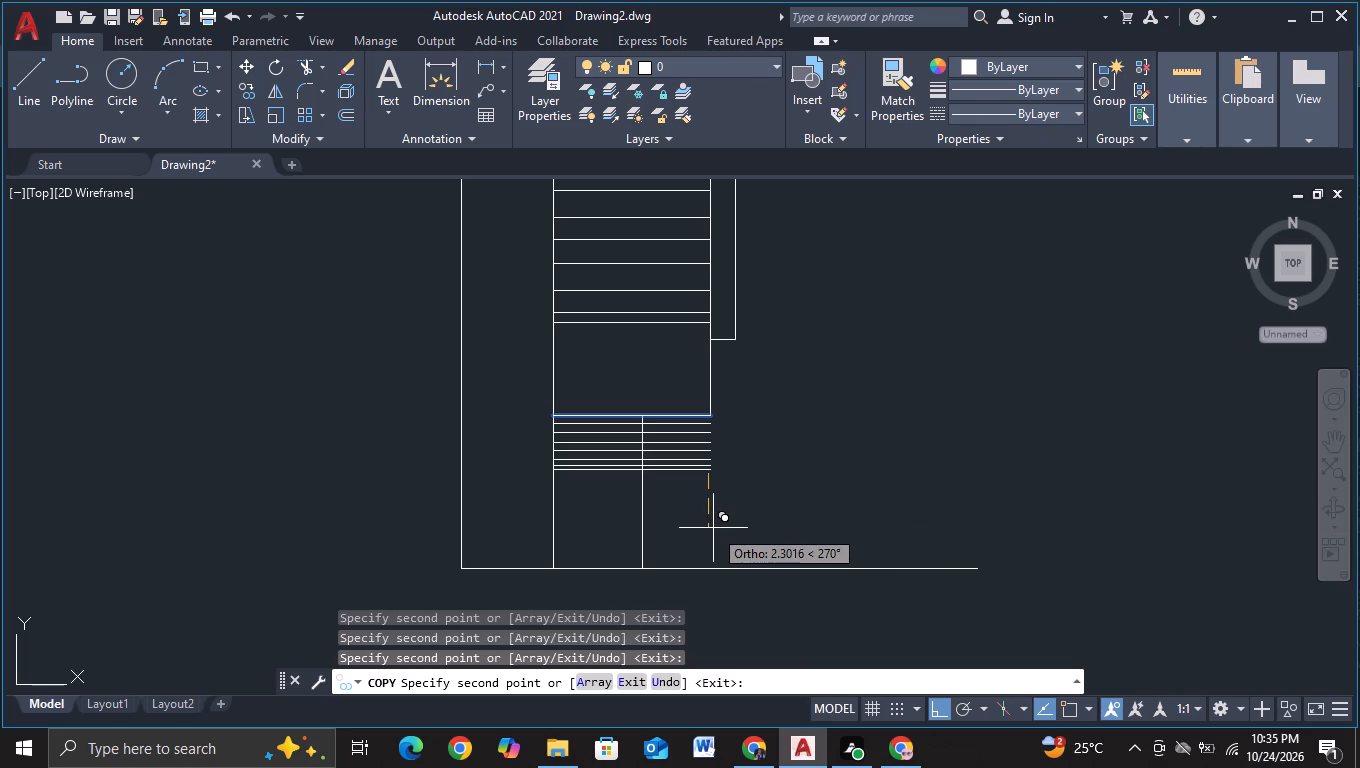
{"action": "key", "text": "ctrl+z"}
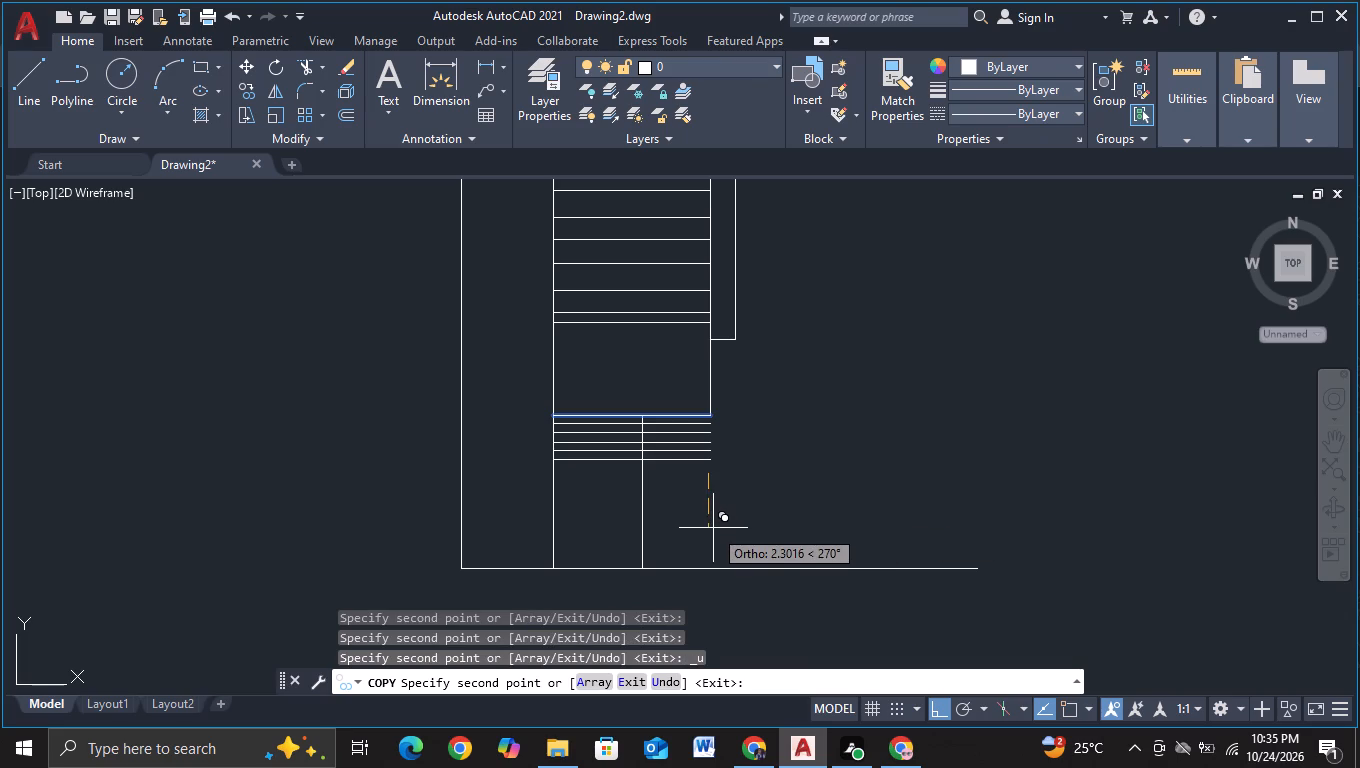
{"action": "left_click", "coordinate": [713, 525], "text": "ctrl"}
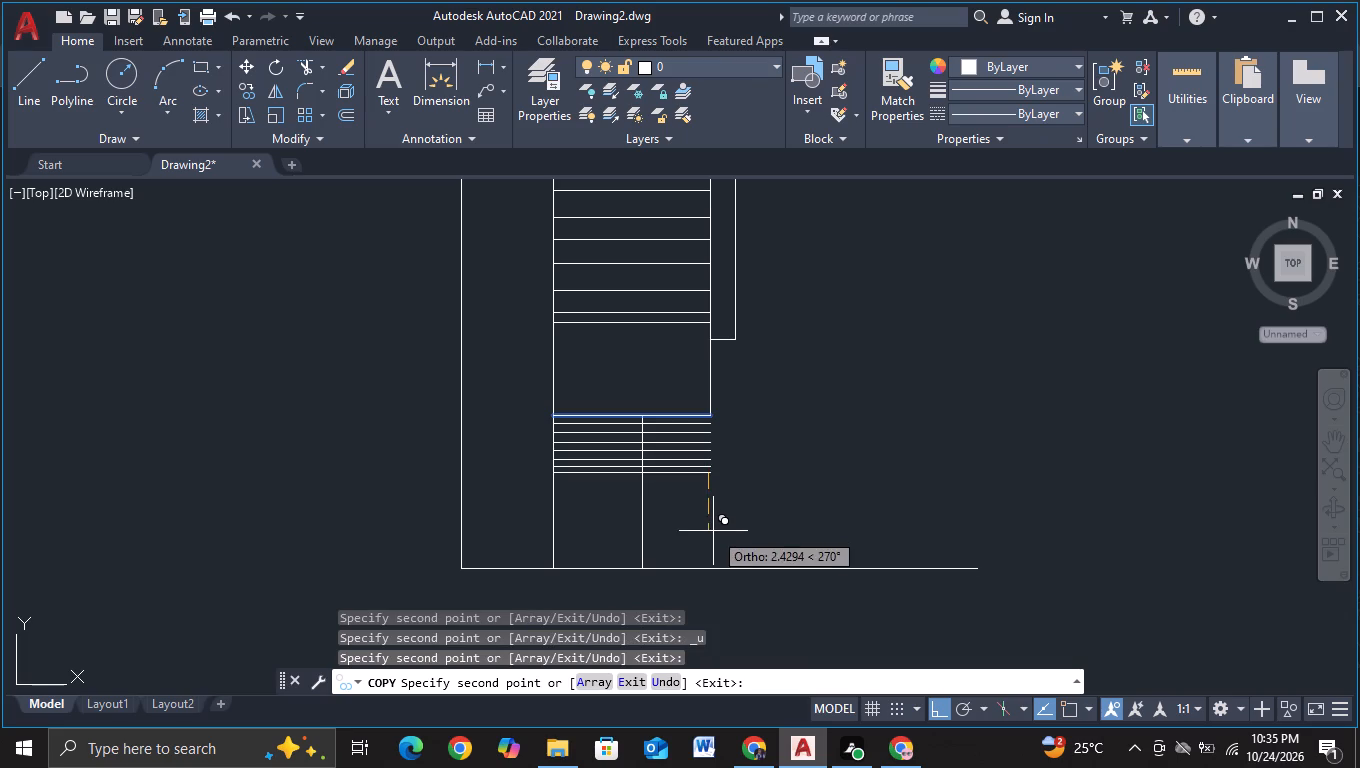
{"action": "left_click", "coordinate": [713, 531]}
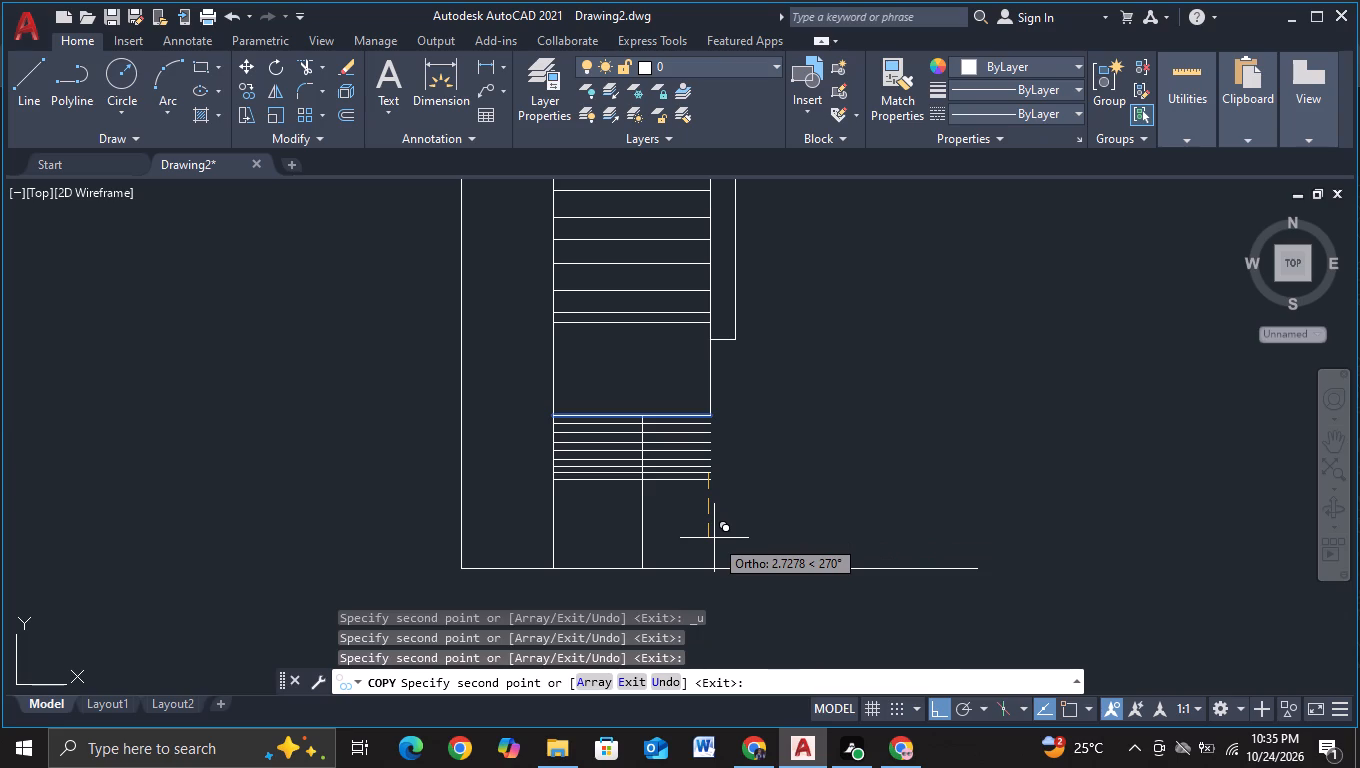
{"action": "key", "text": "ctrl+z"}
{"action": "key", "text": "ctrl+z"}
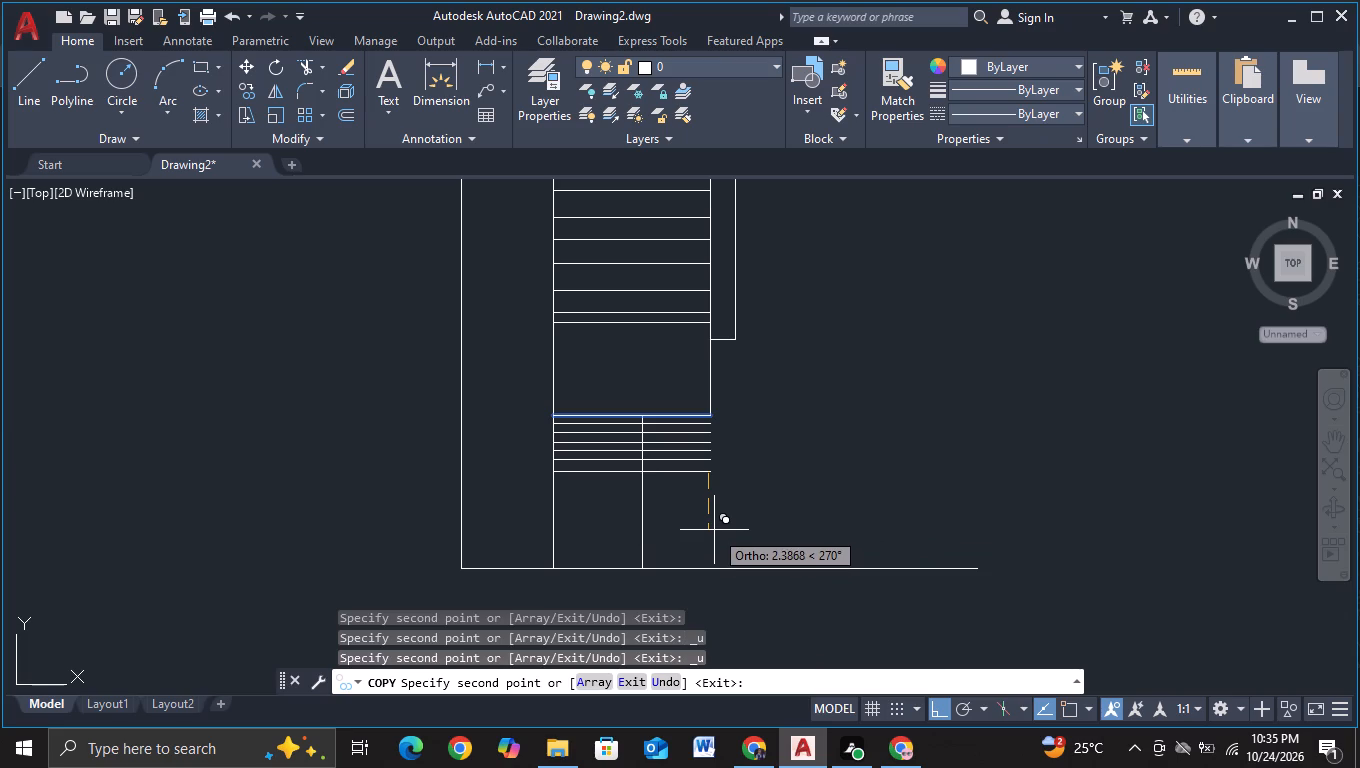
Copy the inner outline's bottom line twelve more times downward, about 0.3 units apart, continuing the slats to the base line.
{"action": "left_click", "coordinate": [714, 527], "text": "ctrl"}
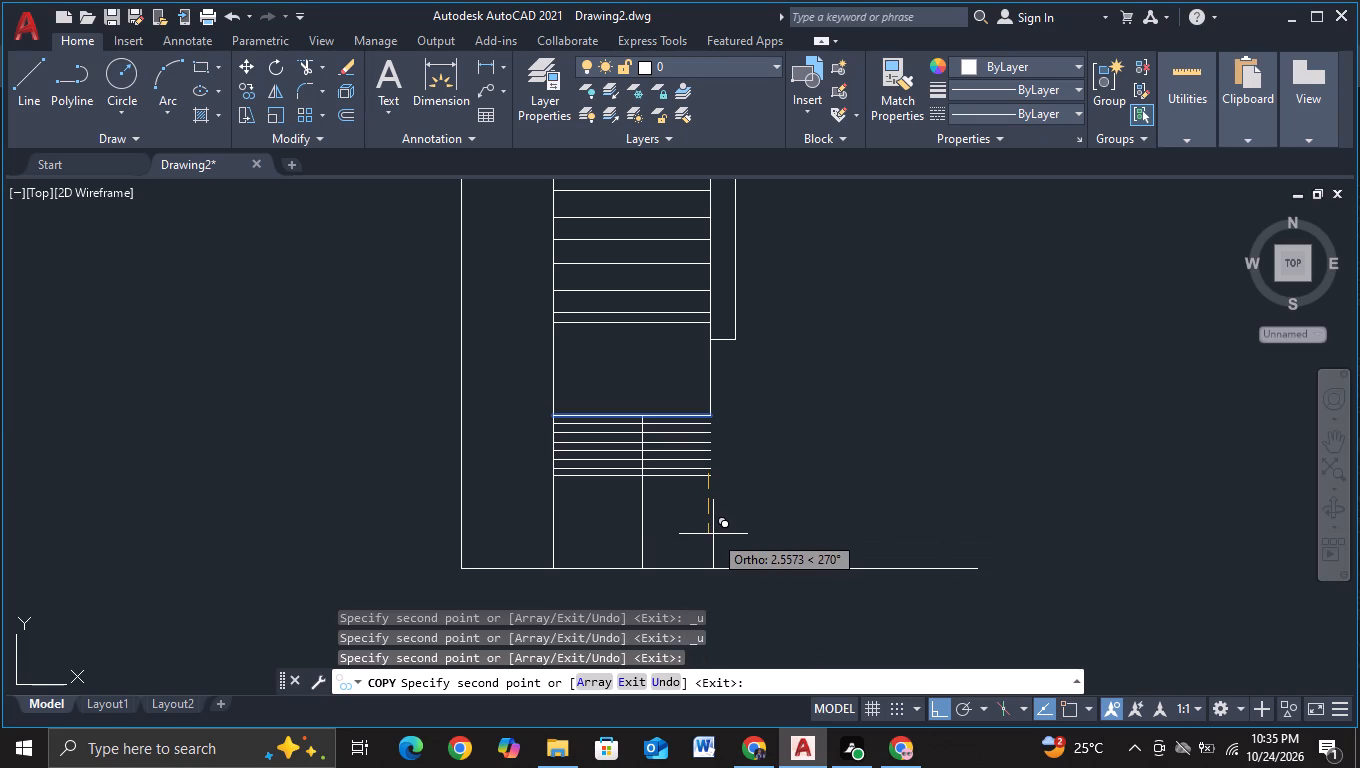
{"action": "left_click", "coordinate": [713, 536], "text": "ctrl"}
{"action": "left_click", "coordinate": [713, 540]}
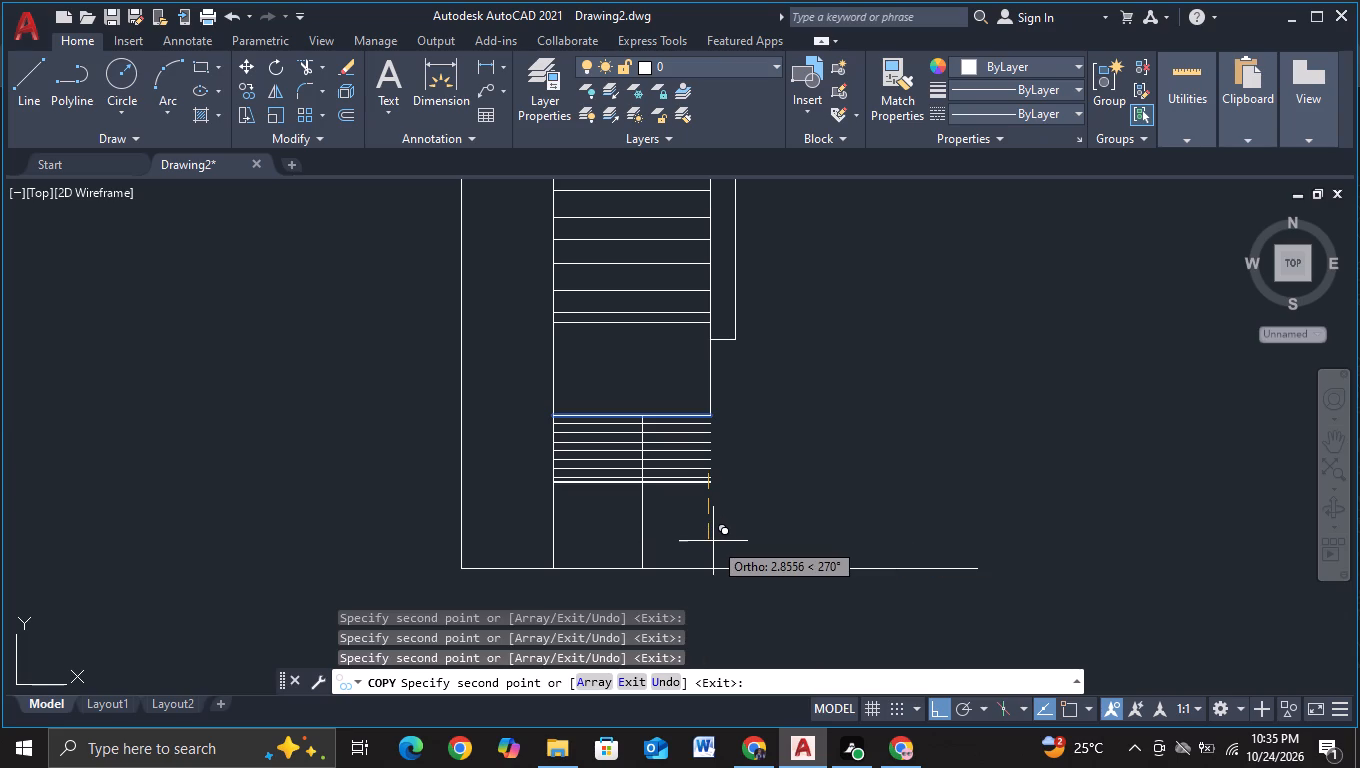
{"action": "key", "text": "ctrl+z"}
{"action": "left_click", "coordinate": [711, 544]}
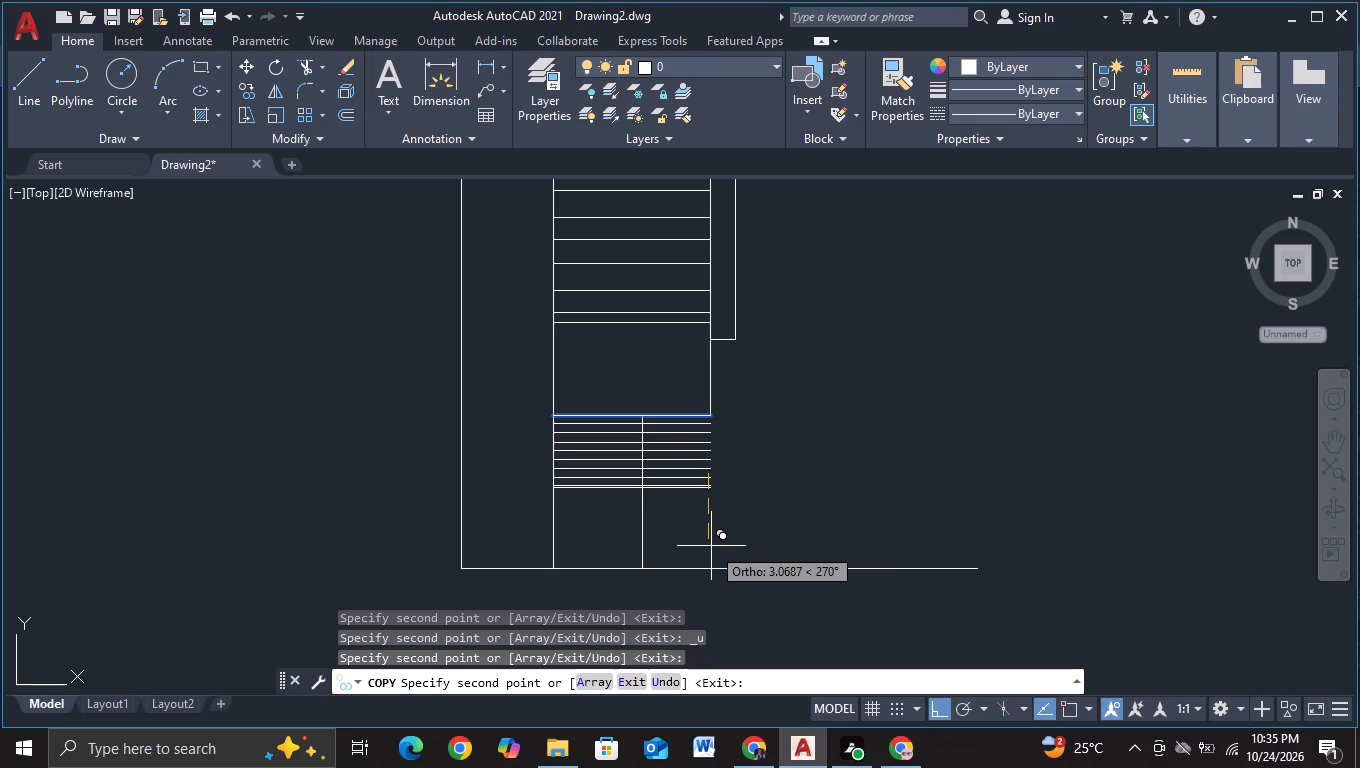
{"action": "left_click", "coordinate": [710, 554]}
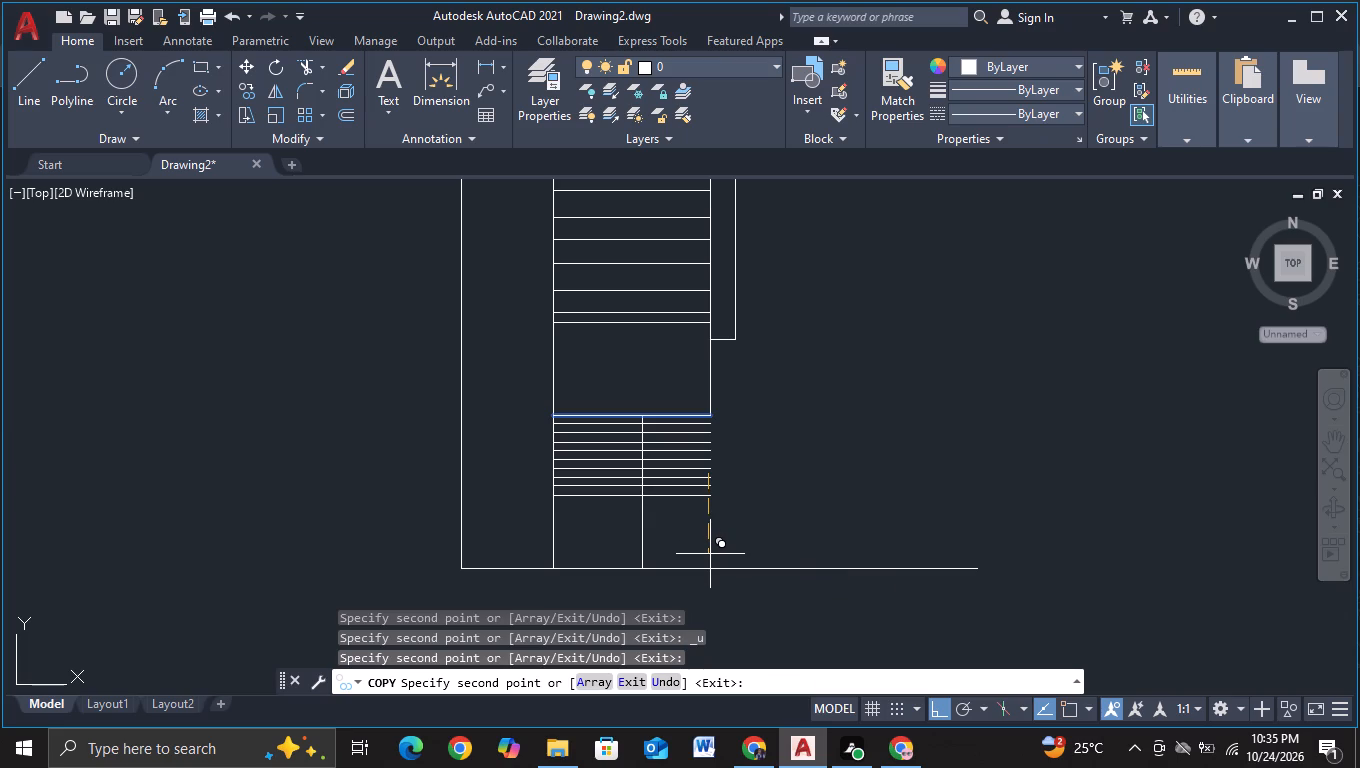
{"action": "left_click", "coordinate": [706, 560]}
{"action": "left_click", "coordinate": [702, 572]}
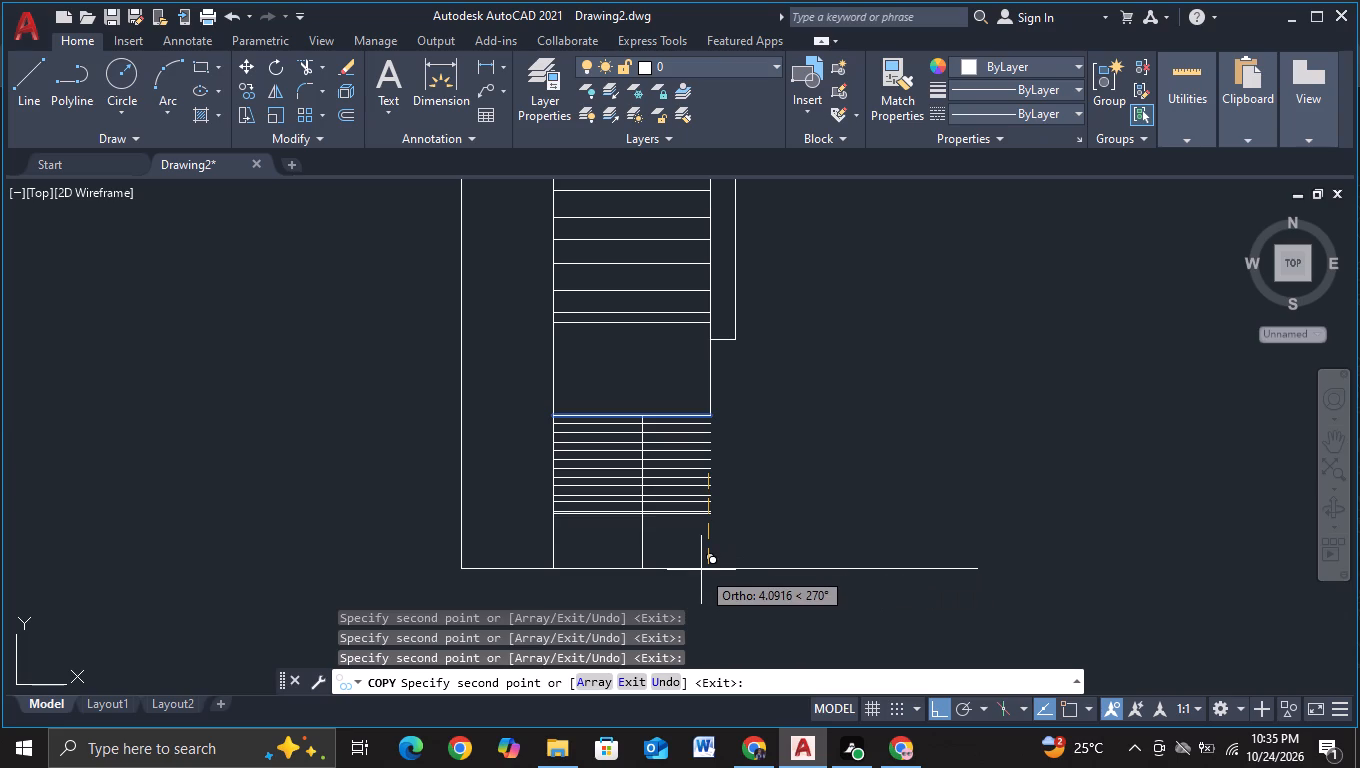
{"action": "key", "text": "ctrl+z"}
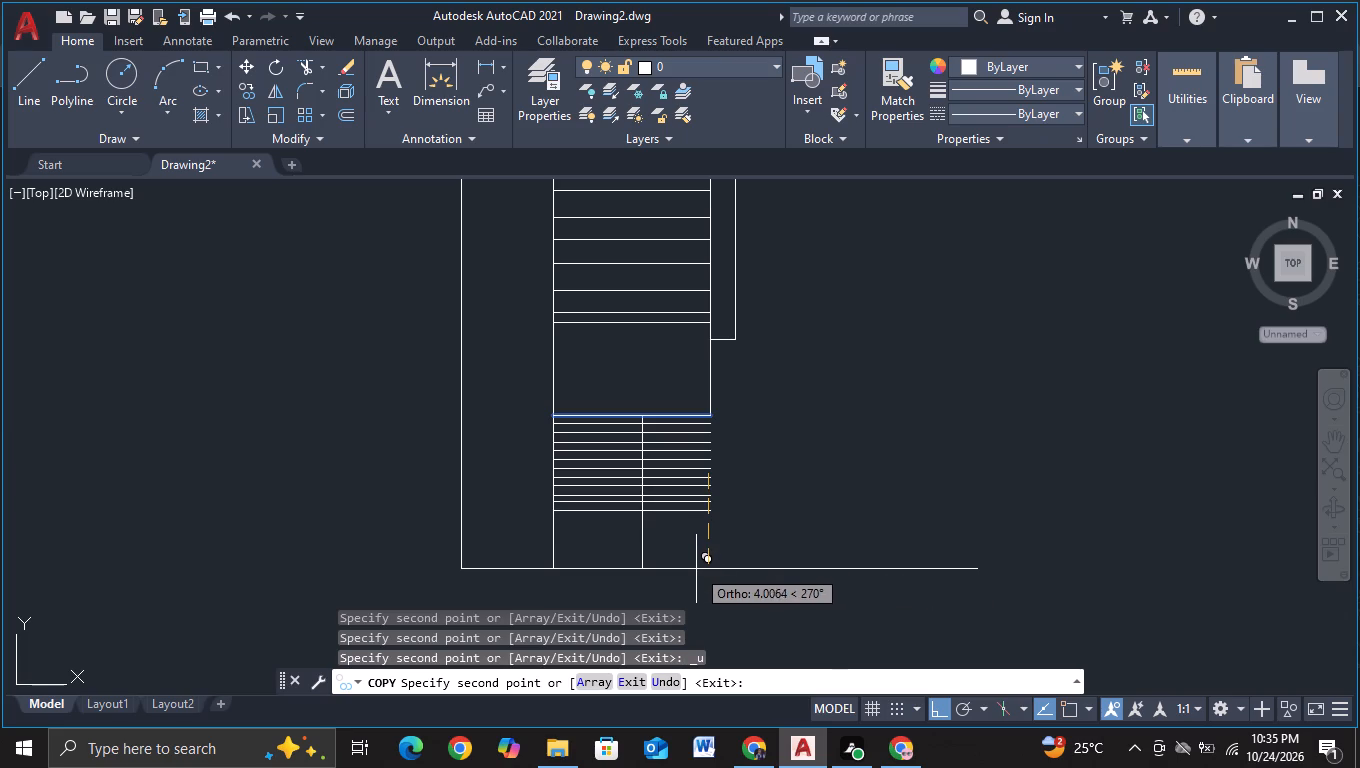
{"action": "left_click", "coordinate": [696, 569]}
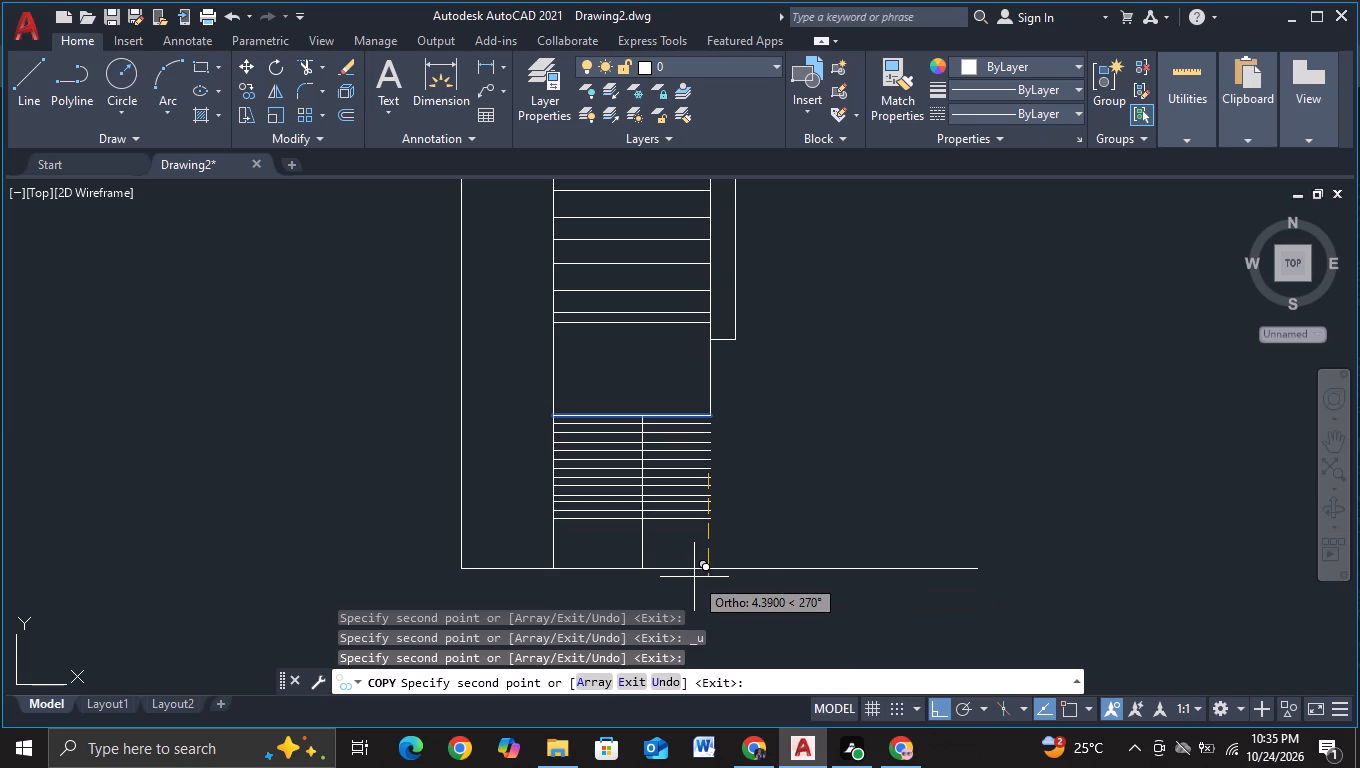
{"action": "left_click", "coordinate": [694, 577]}
{"action": "left_click", "coordinate": [693, 586]}
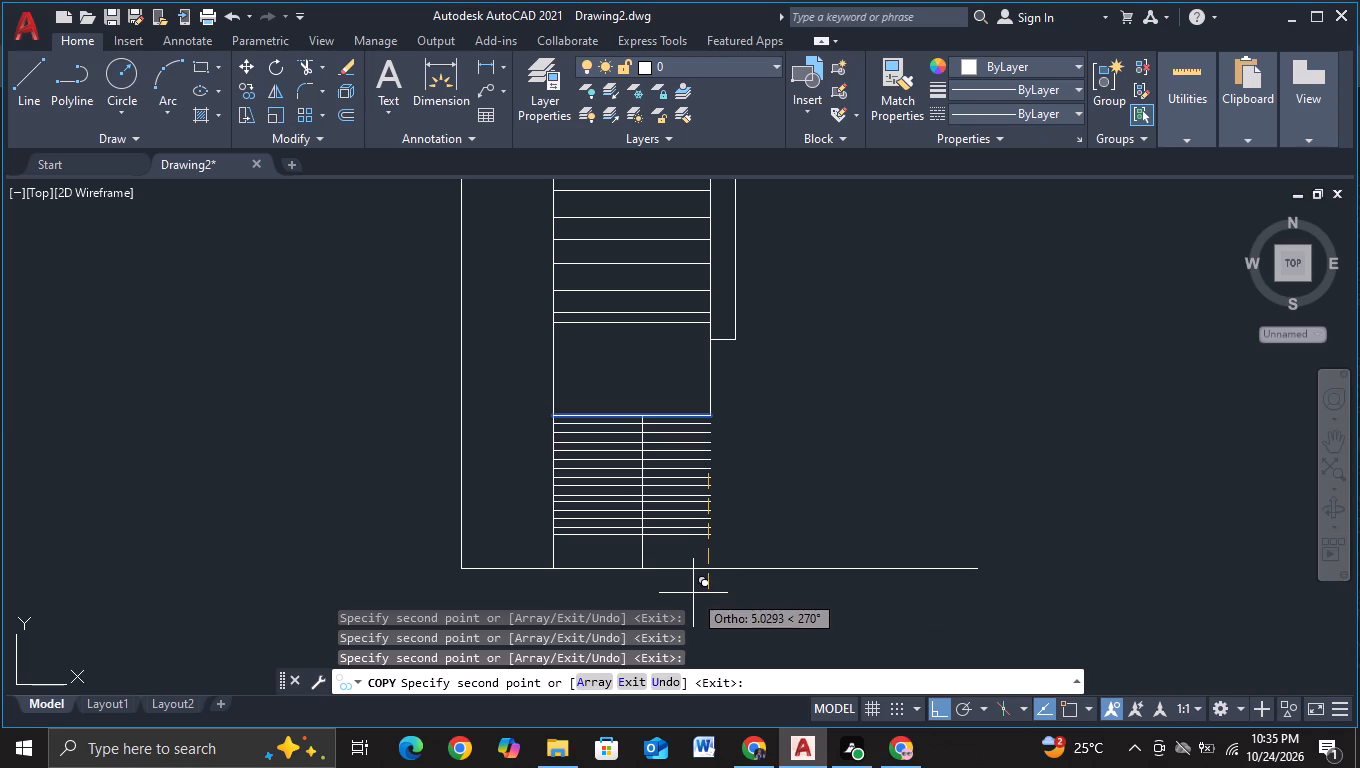
{"action": "left_click", "coordinate": [693, 594]}
{"action": "left_click", "coordinate": [692, 603]}
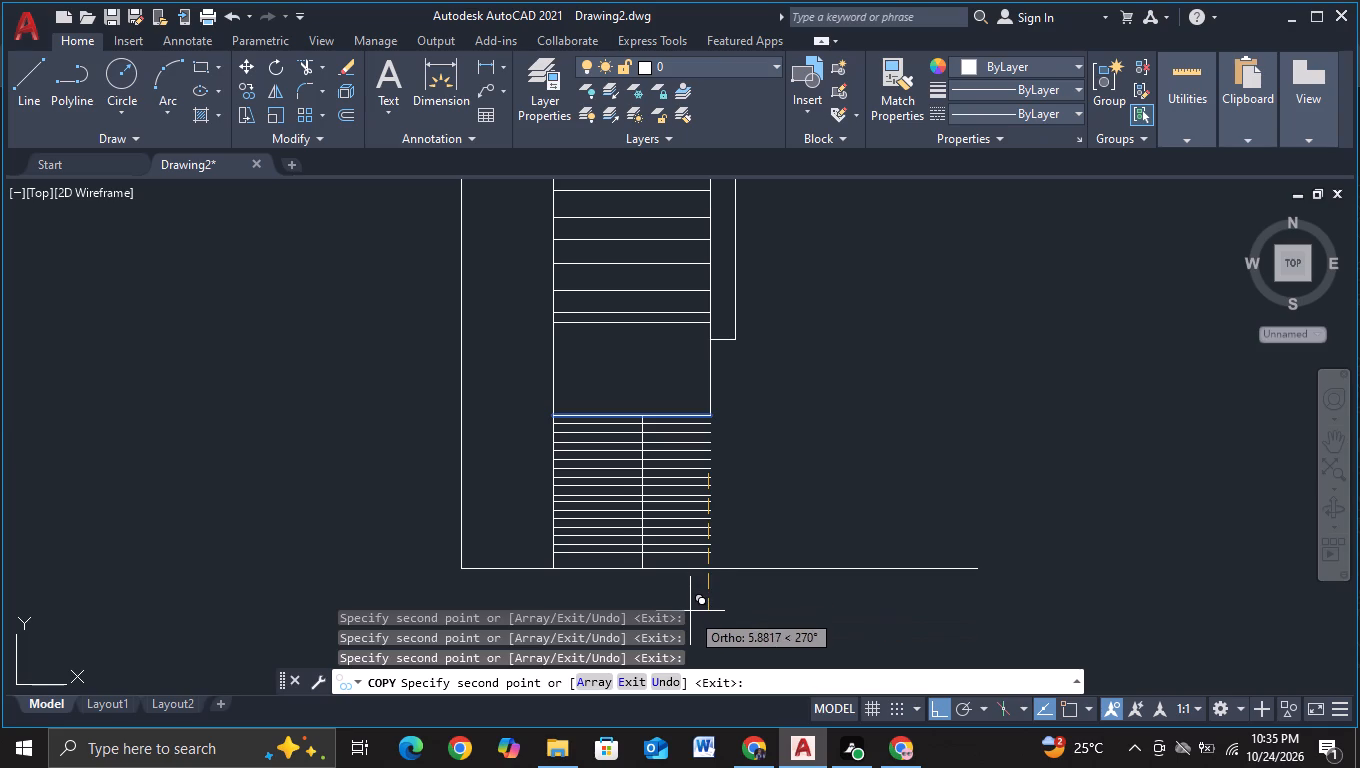
{"action": "left_click", "coordinate": [689, 612]}
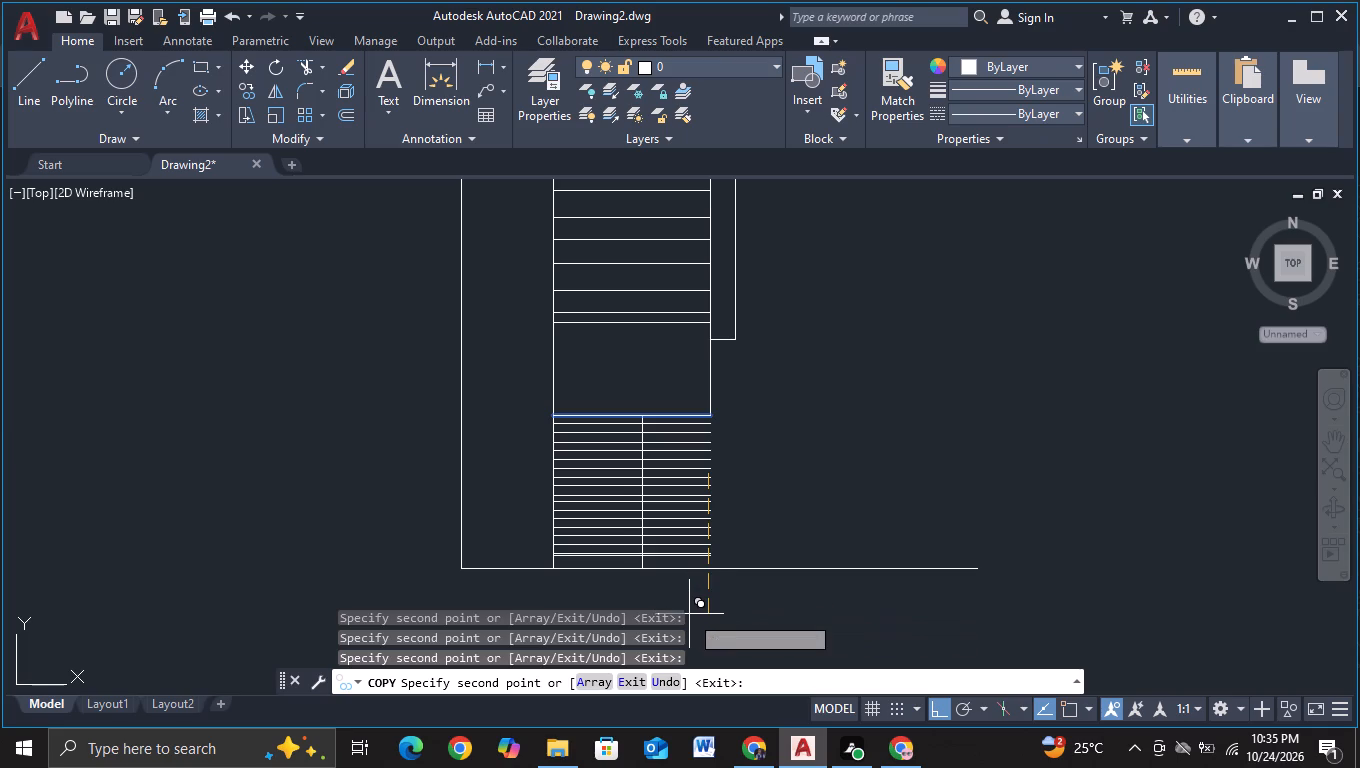
{"action": "left_click", "coordinate": [689, 620]}
{"action": "key", "text": "Escape"}
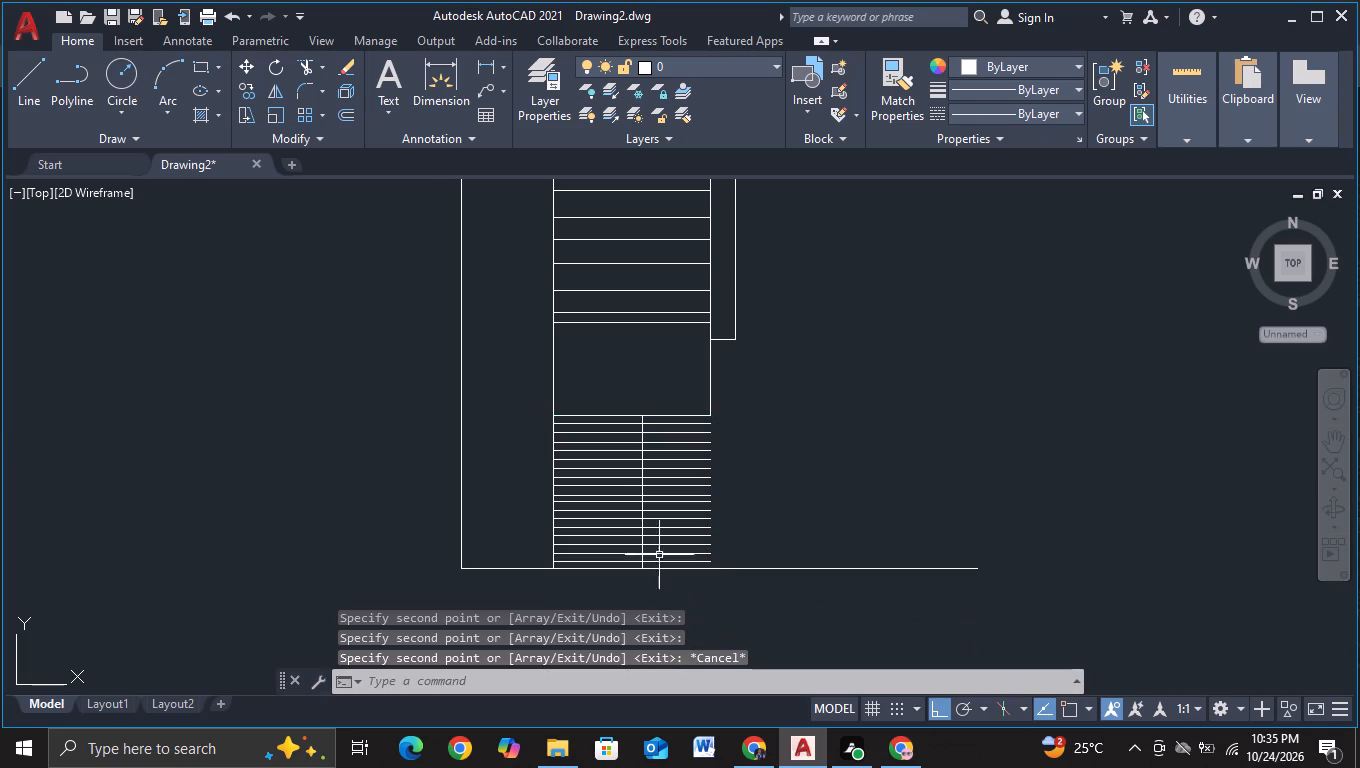
Trim all the slat lines to the right of the middle vertical between the inner outline's bottom line and the base line.
{"action": "left_click", "coordinate": [311, 77]}
{"action": "scroll", "coordinate": [622, 498], "scroll_direction": "up", "scroll_amount": 1}
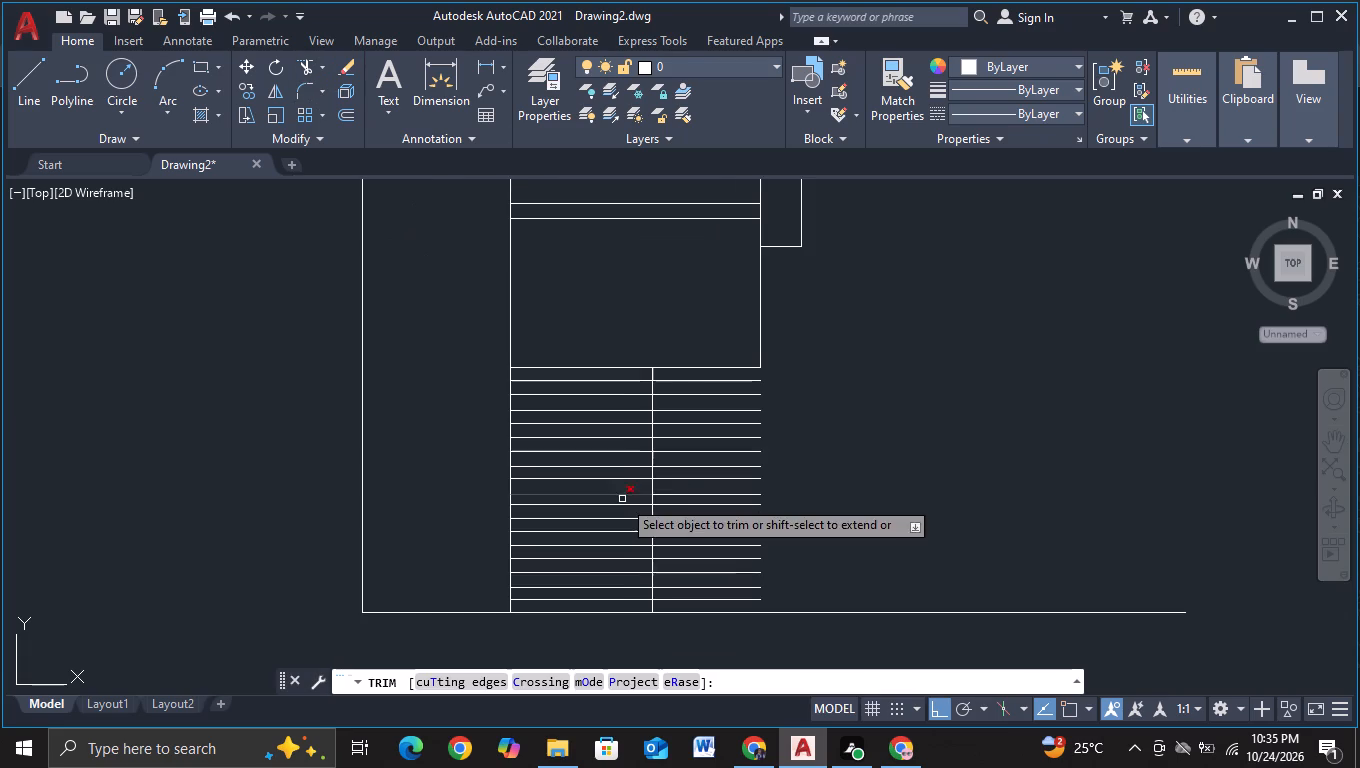
{"action": "left_click", "coordinate": [697, 605]}
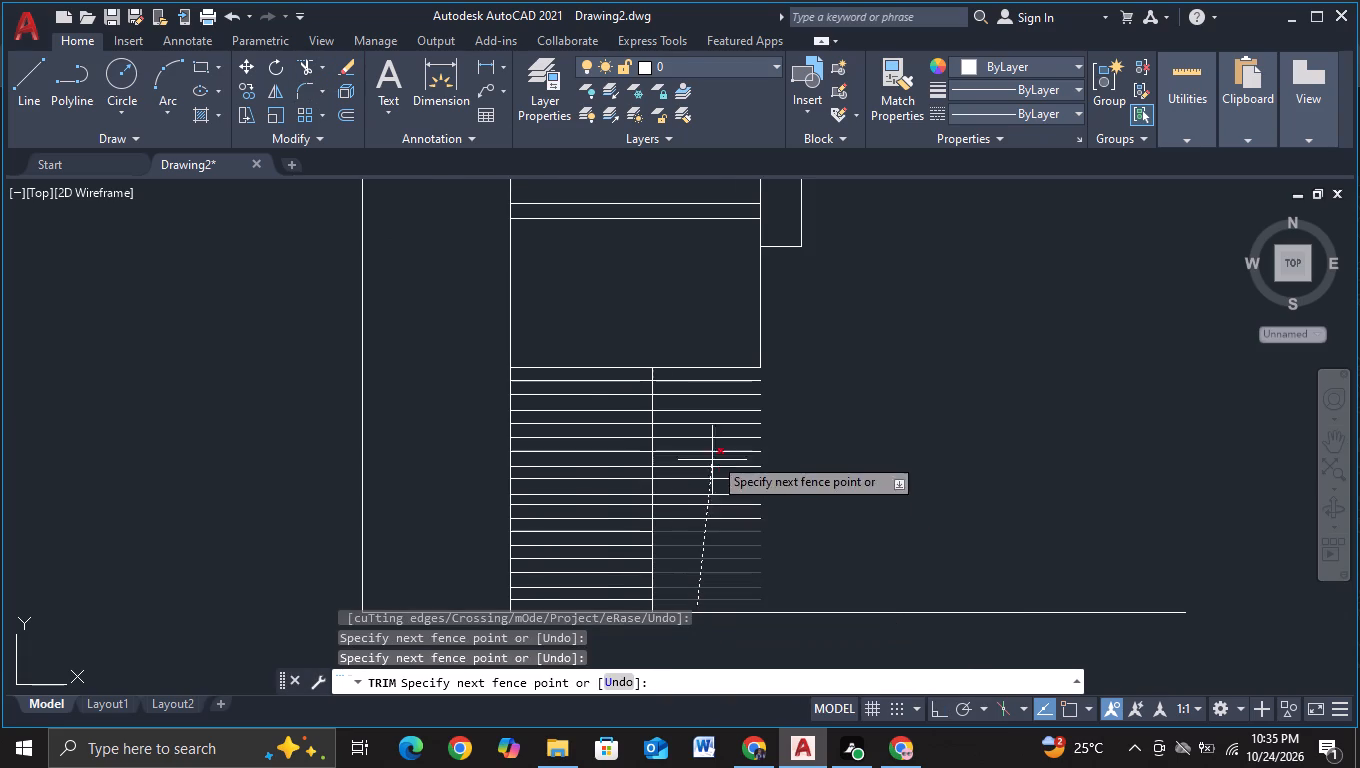
{"action": "left_click", "coordinate": [711, 380]}
{"action": "key", "text": "Escape"}
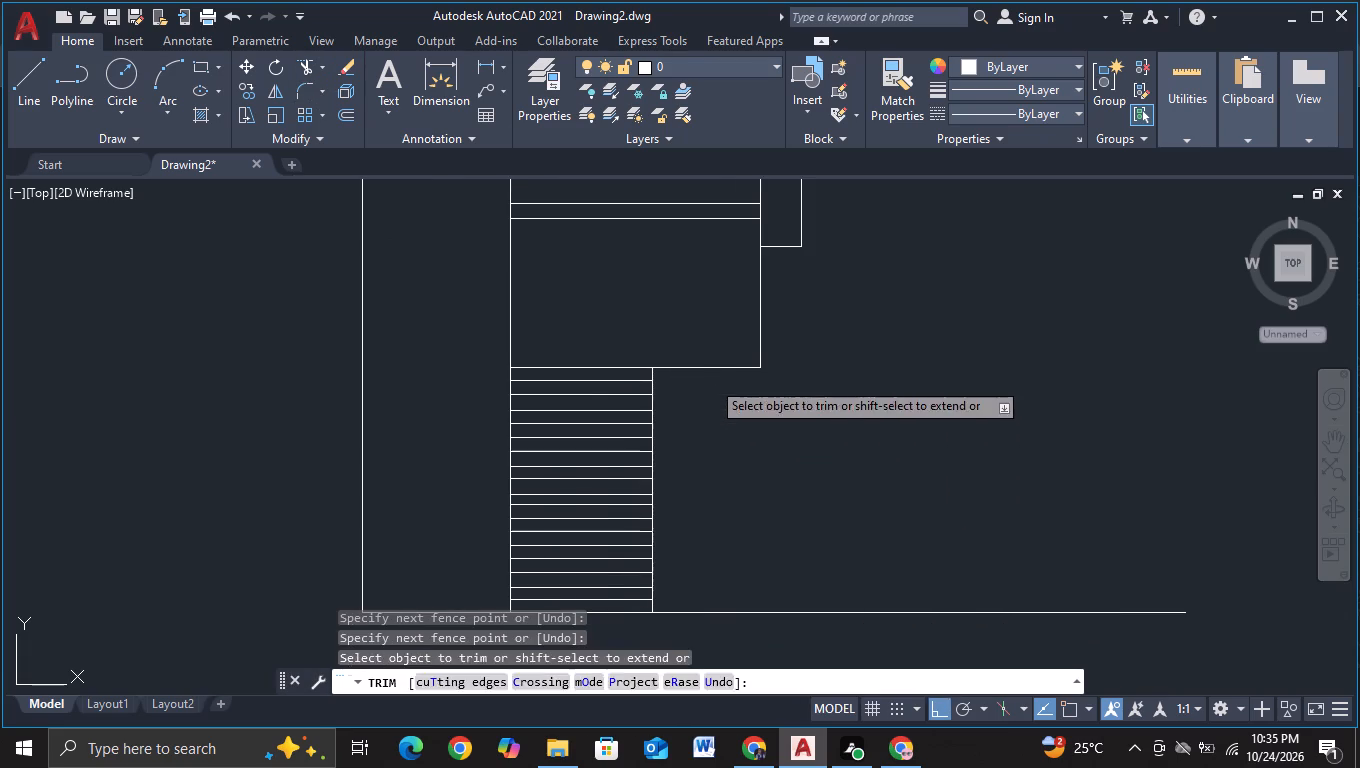
Copy the vertical line beneath the slatted balcony four times leftward, at about 3.5, 4.1, 11 and 12 units.
{"action": "scroll", "coordinate": [755, 495], "scroll_direction": "down", "scroll_amount": 2}
{"action": "middle_click_drag", "start_coordinate": [775, 514], "coordinate": [660, 477]}
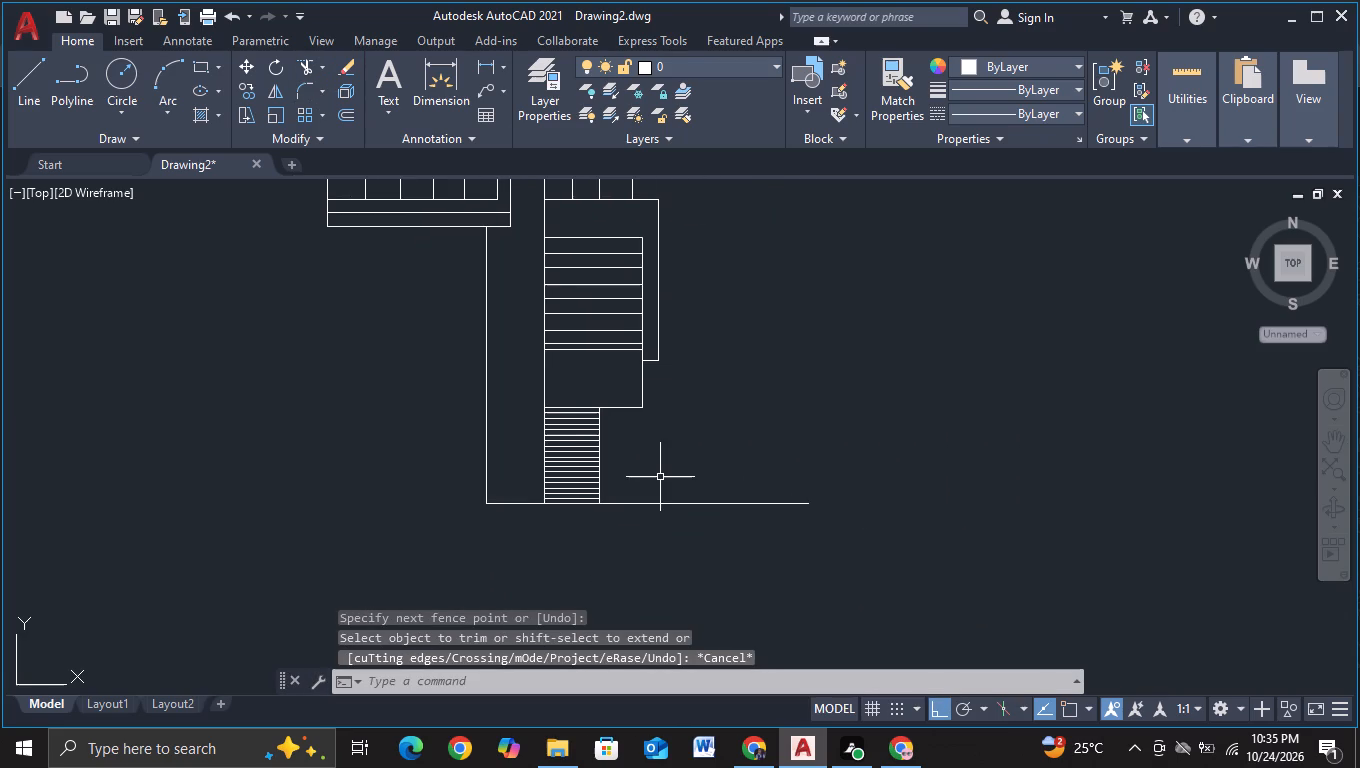
{"action": "scroll", "coordinate": [719, 484], "scroll_direction": "down", "scroll_amount": 1}
{"action": "middle_click_drag", "start_coordinate": [723, 455], "coordinate": [799, 447]}
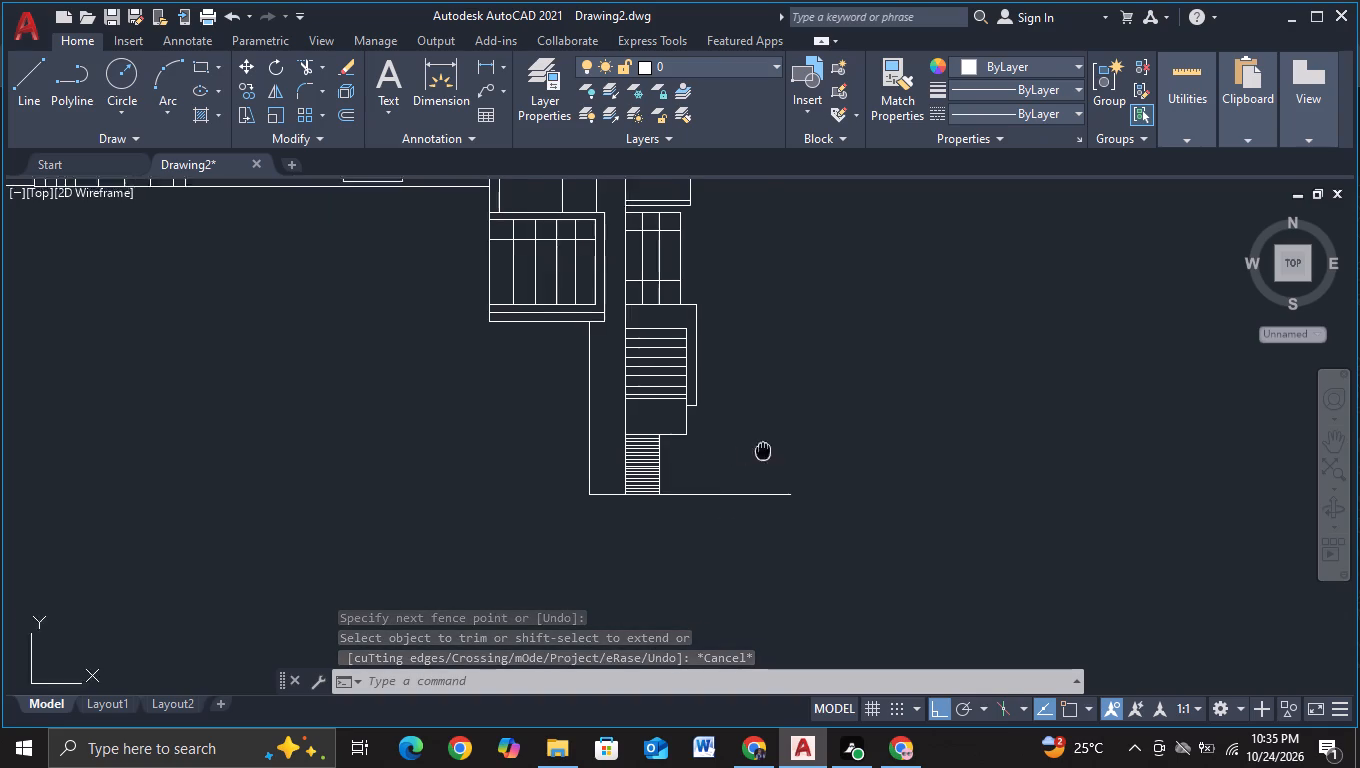
{"action": "middle_click_drag", "start_coordinate": [799, 447], "coordinate": [814, 443]}
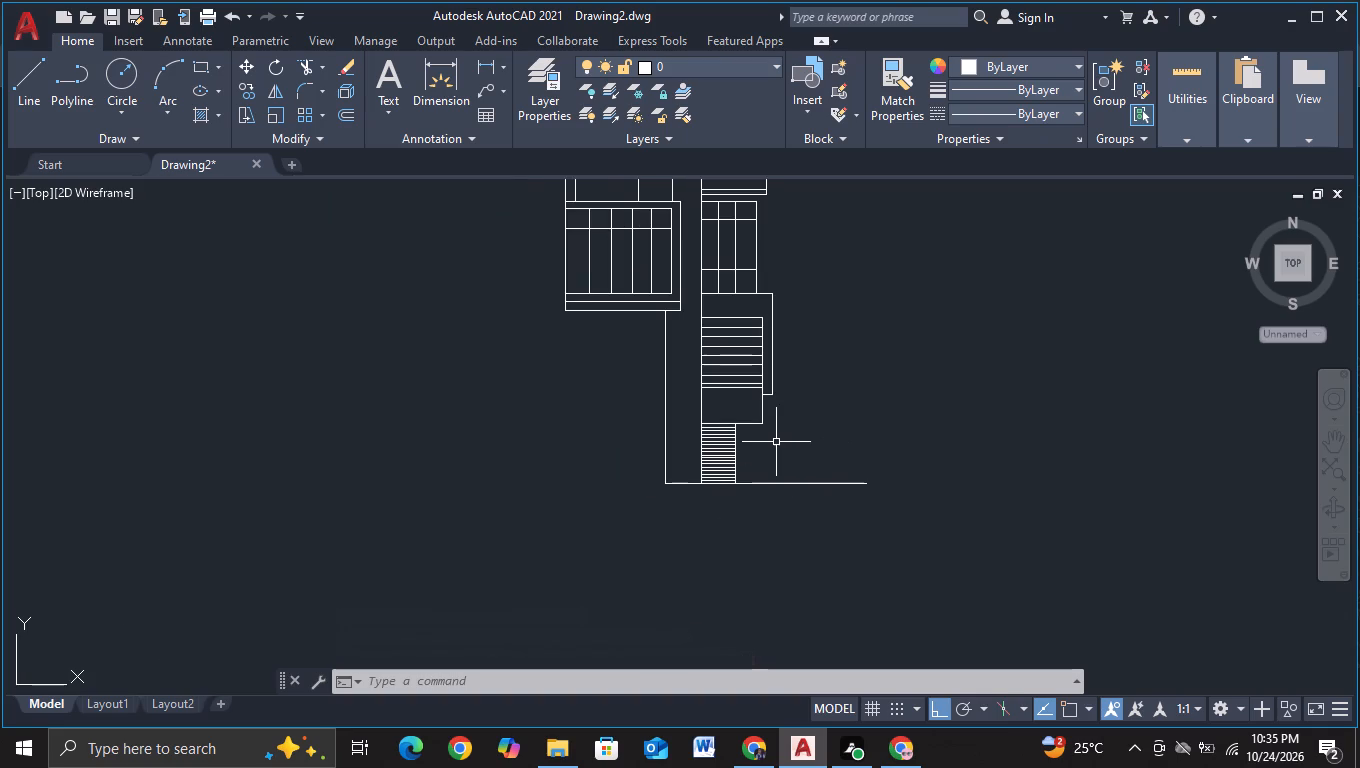
{"action": "left_click", "coordinate": [663, 389]}
{"action": "key", "text": "c"}
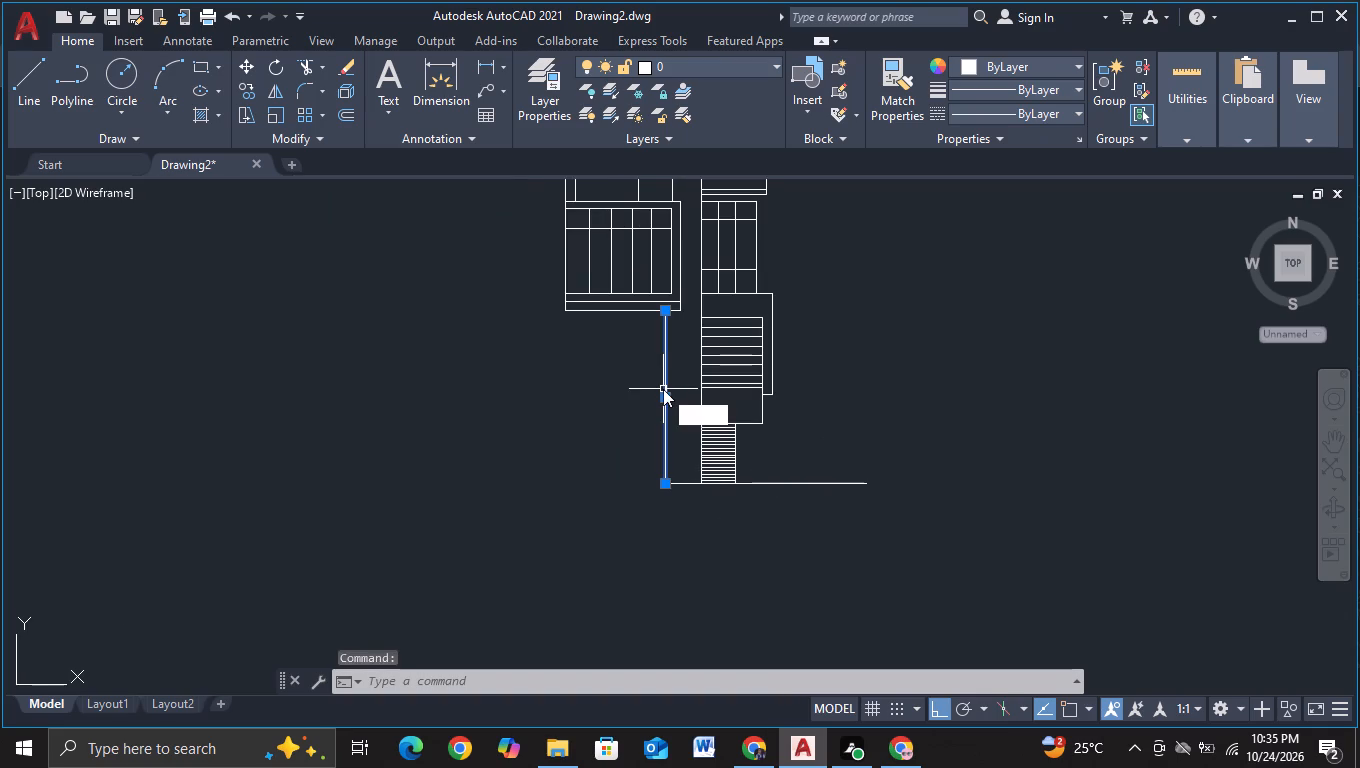
{"action": "left_click", "coordinate": [757, 460]}
{"action": "left_click", "coordinate": [819, 466]}
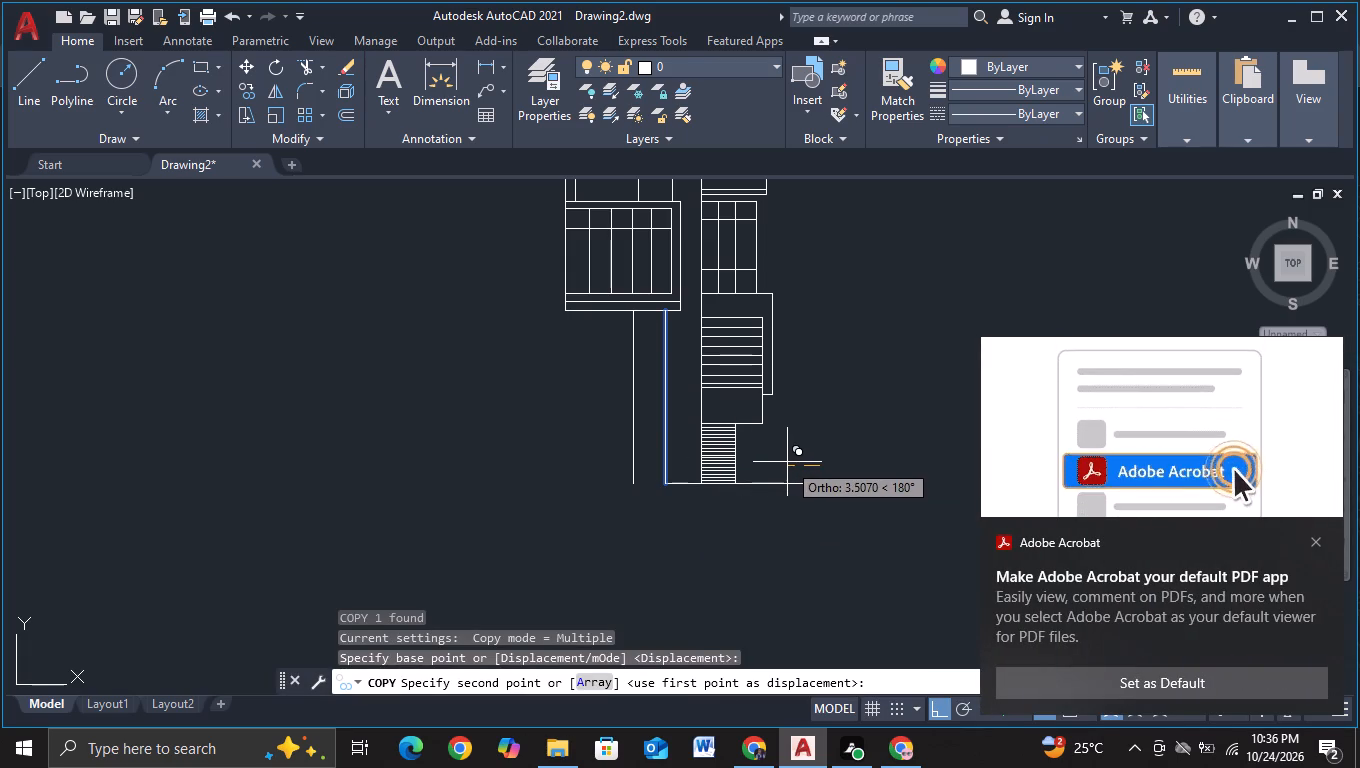
{"action": "left_click", "coordinate": [787, 462]}
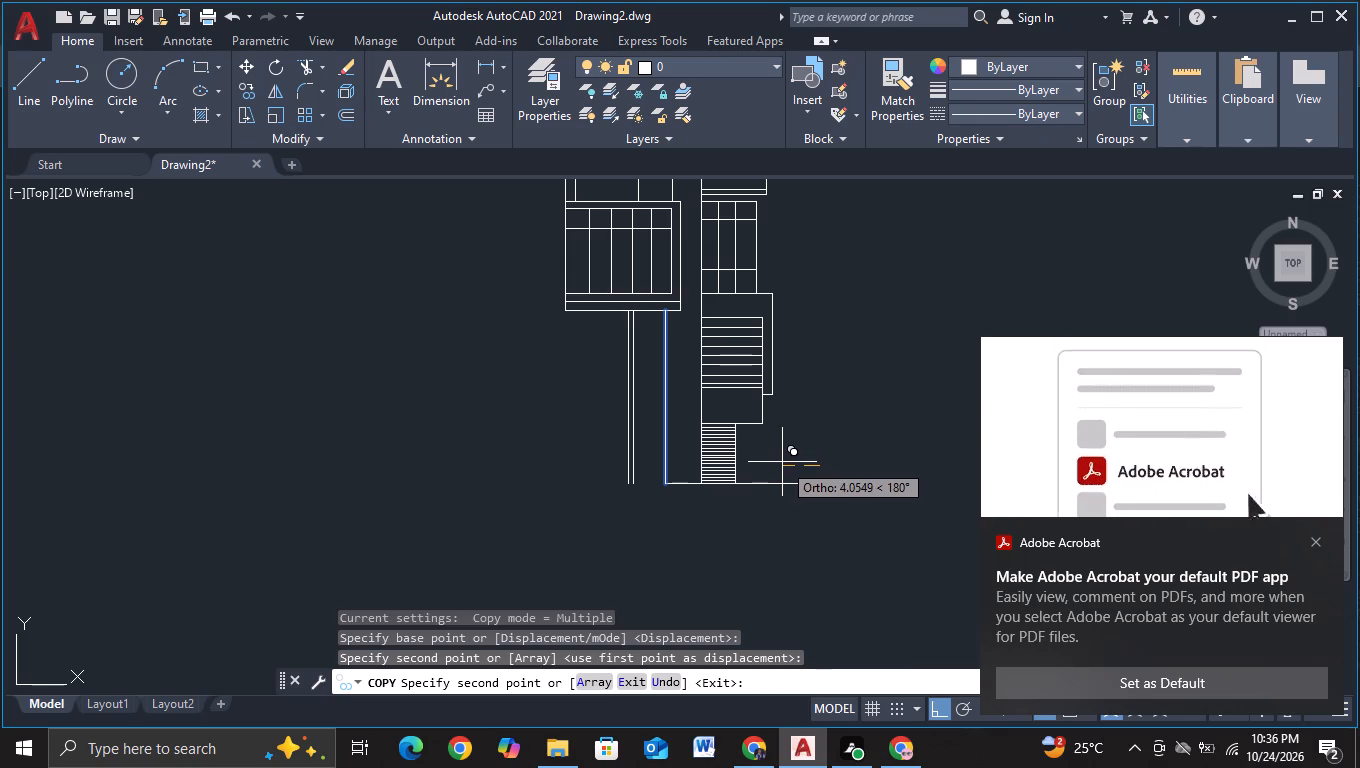
{"action": "left_click", "coordinate": [782, 462]}
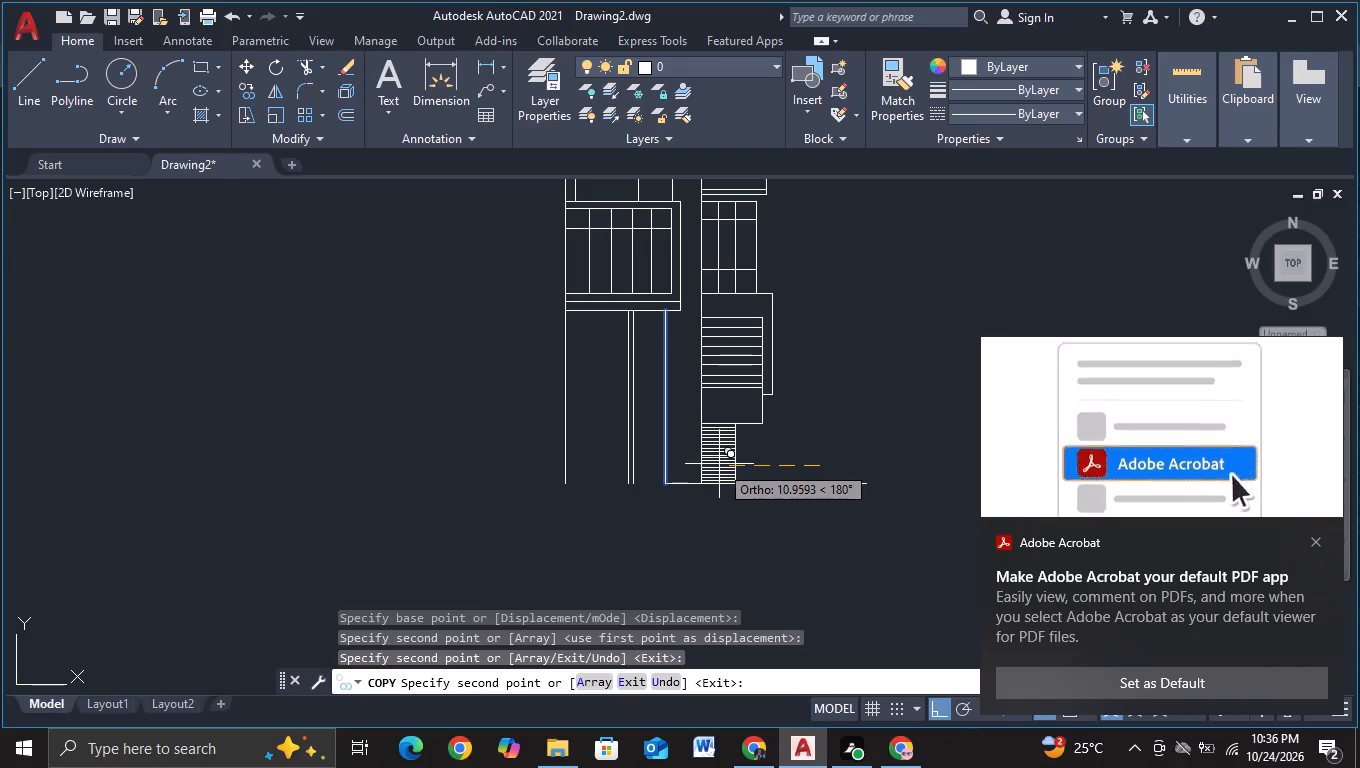
{"action": "left_click", "coordinate": [719, 464]}
{"action": "left_click", "coordinate": [709, 464]}
{"action": "key", "text": "Escape"}
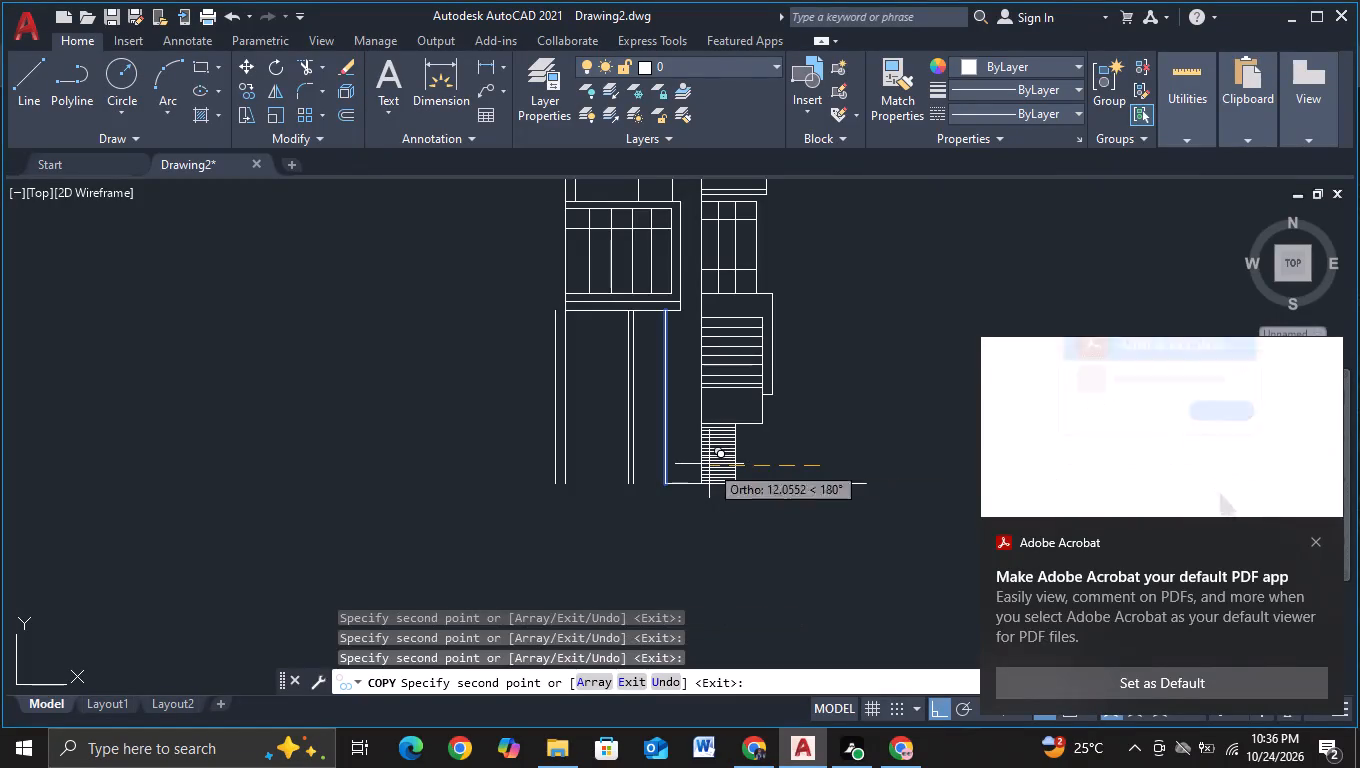
Dismiss the Adobe Acrobat default PDF app notification.
{"action": "left_click", "coordinate": [1312, 532]}
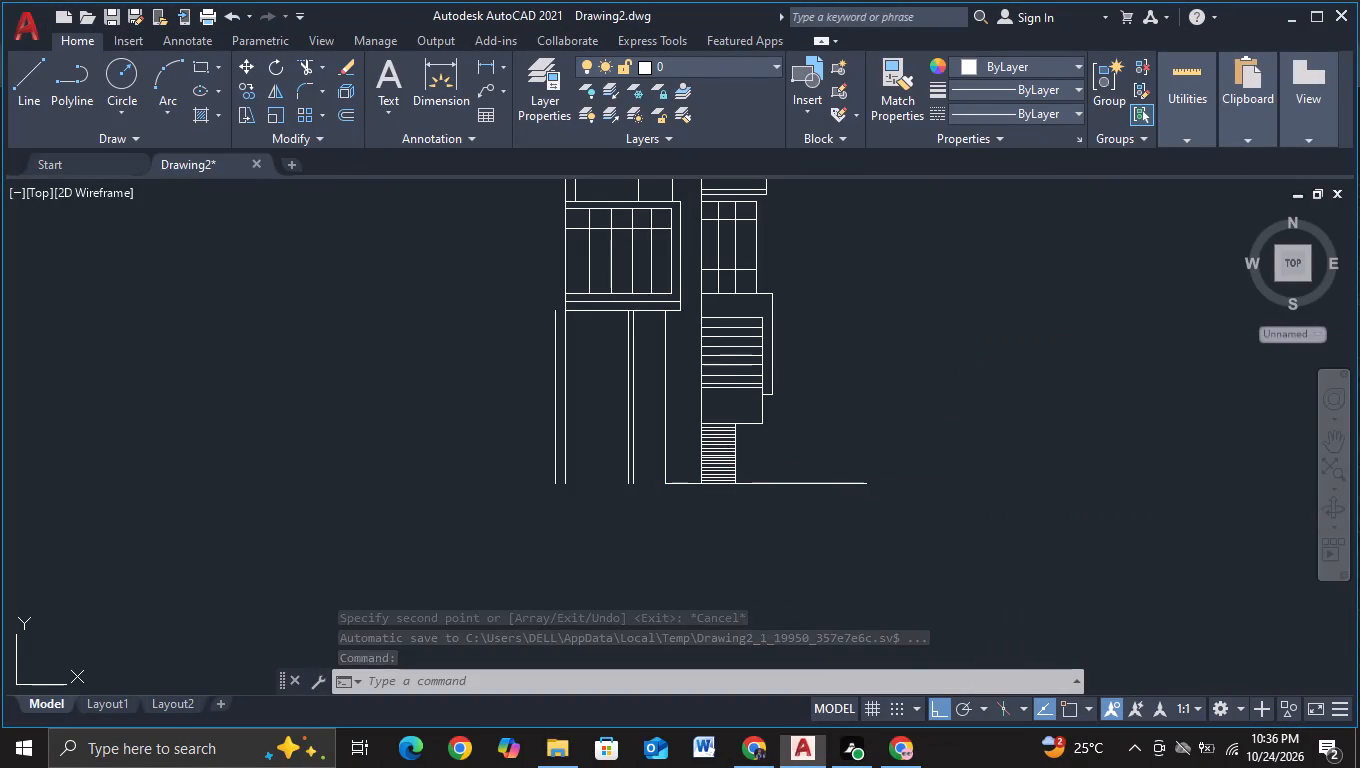
With object snap on, draw a horizontal line from the base line's left end leftward past the outermost copied vertical.
{"action": "scroll", "coordinate": [830, 413], "scroll_direction": "down", "scroll_amount": 2}
{"action": "middle_click_drag", "start_coordinate": [848, 426], "coordinate": [965, 449]}
{"action": "scroll", "coordinate": [965, 449], "scroll_direction": "up", "scroll_amount": 1}
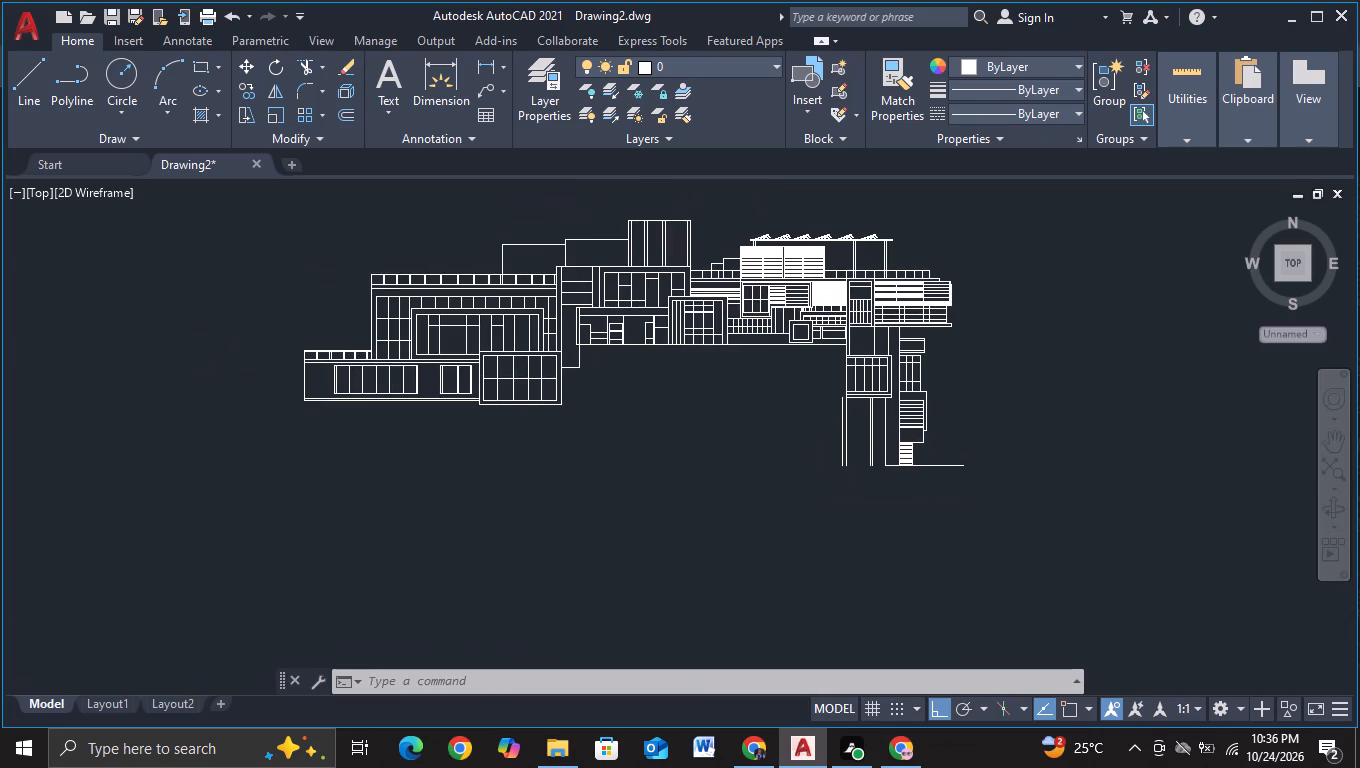
{"action": "middle_click_drag", "start_coordinate": [965, 449], "coordinate": [1043, 431]}
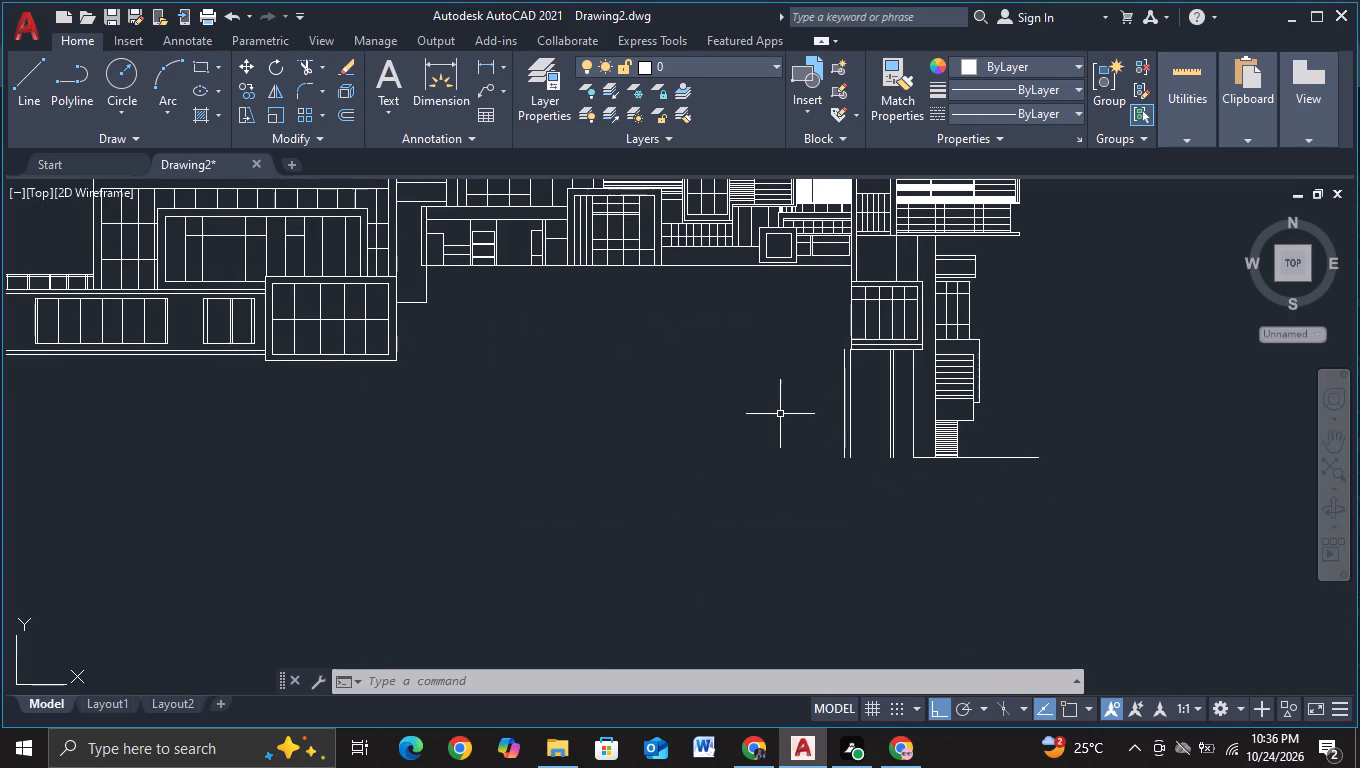
{"action": "scroll", "coordinate": [780, 414], "scroll_direction": "down", "scroll_amount": 1}
{"action": "middle_click_drag", "start_coordinate": [767, 424], "coordinate": [707, 449]}
{"action": "scroll", "coordinate": [706, 445], "scroll_direction": "up", "scroll_amount": 2}
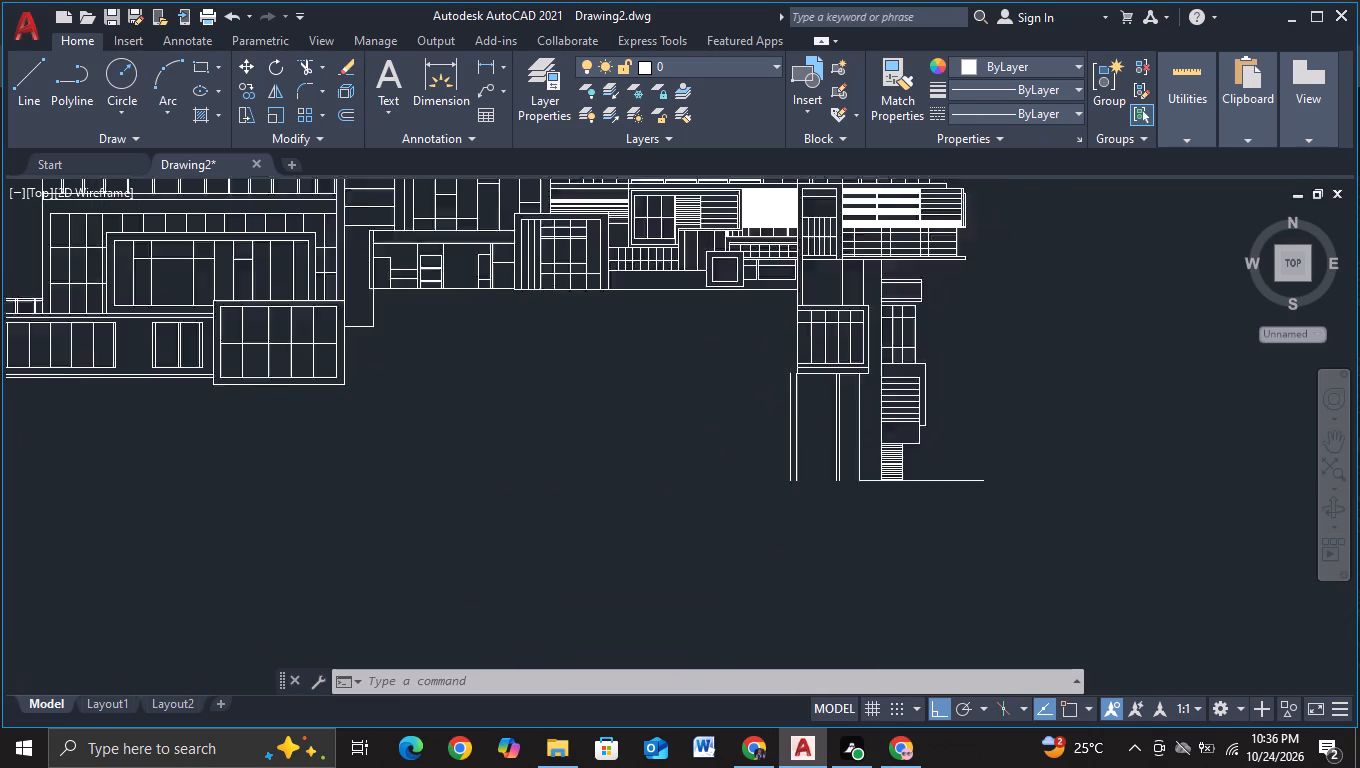
{"action": "middle_click_drag", "start_coordinate": [712, 445], "coordinate": [546, 466]}
{"action": "scroll", "coordinate": [554, 443], "scroll_direction": "down", "scroll_amount": 1}
{"action": "middle_click_drag", "start_coordinate": [554, 443], "coordinate": [423, 447]}
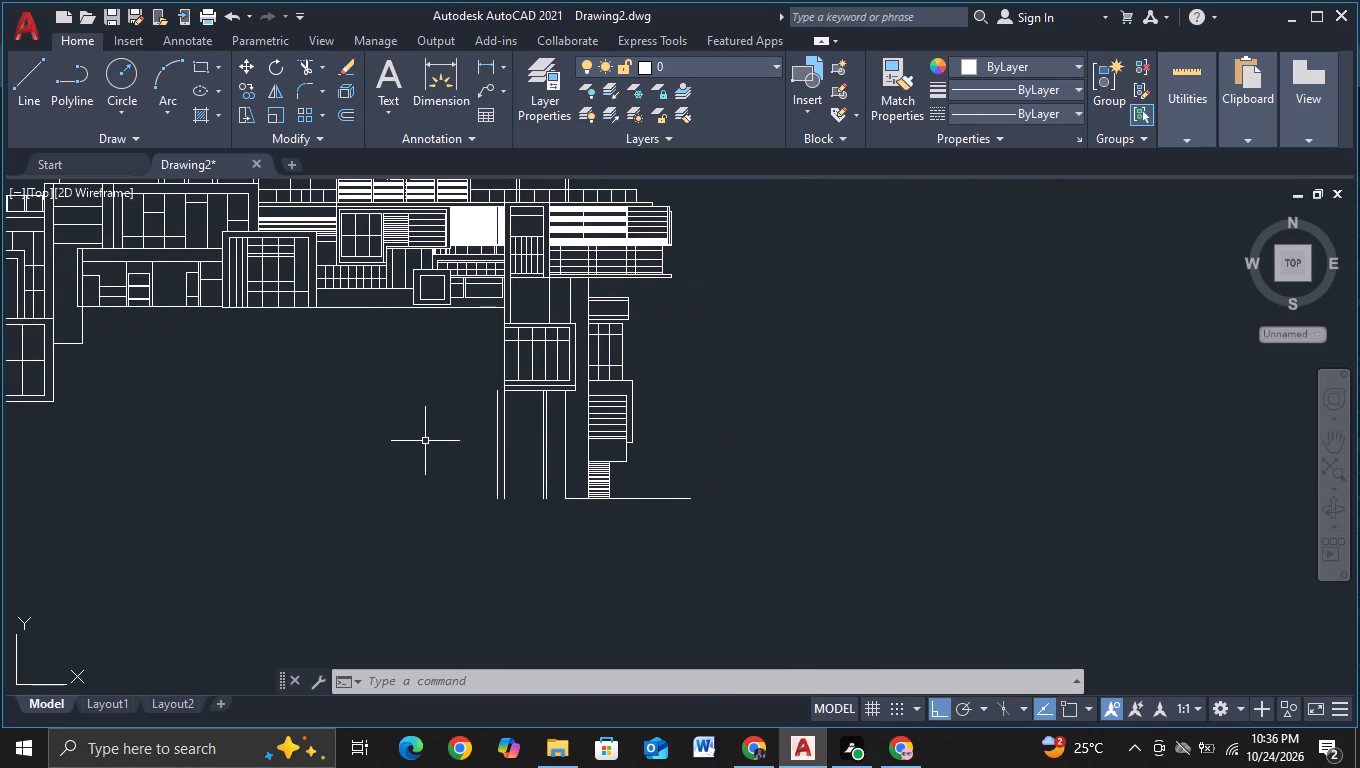
{"action": "middle_click_drag", "start_coordinate": [431, 439], "coordinate": [450, 407]}
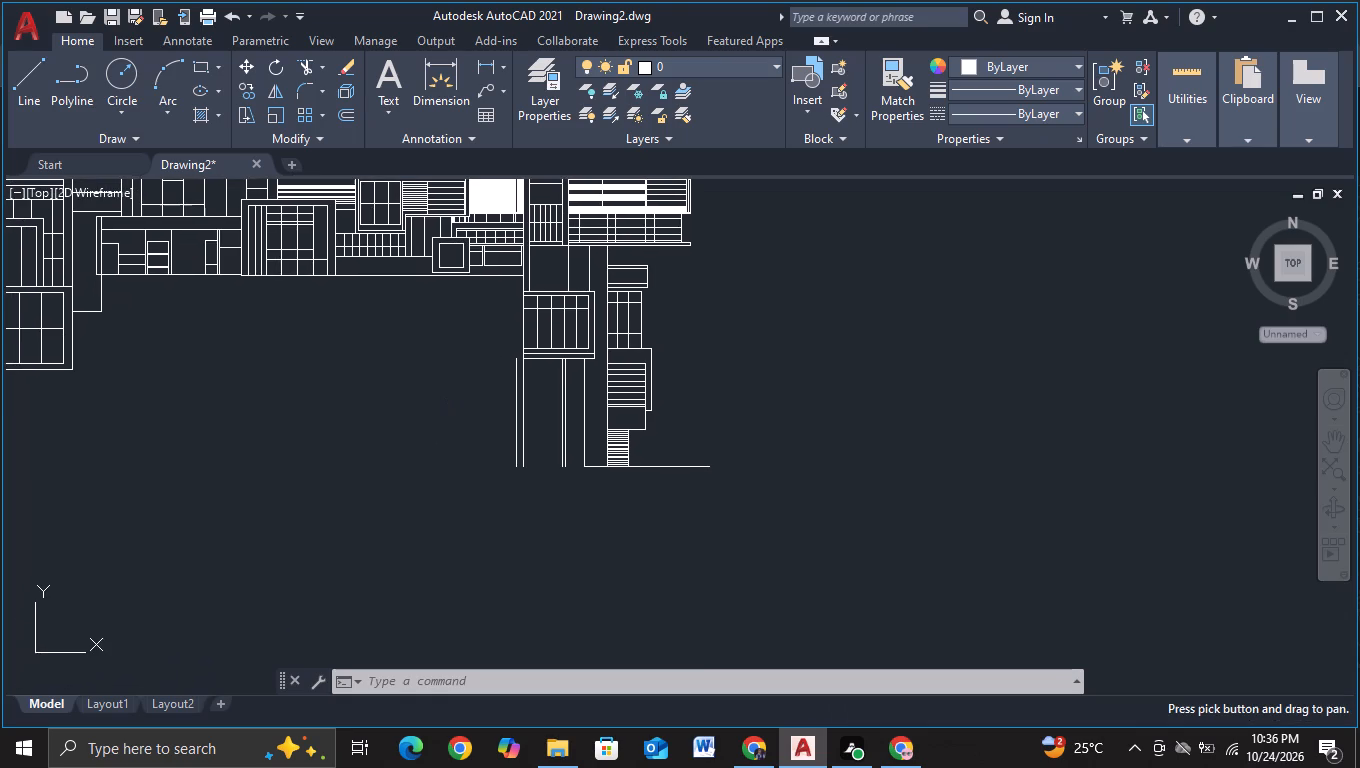
{"action": "middle_click_drag", "start_coordinate": [449, 412], "coordinate": [465, 385]}
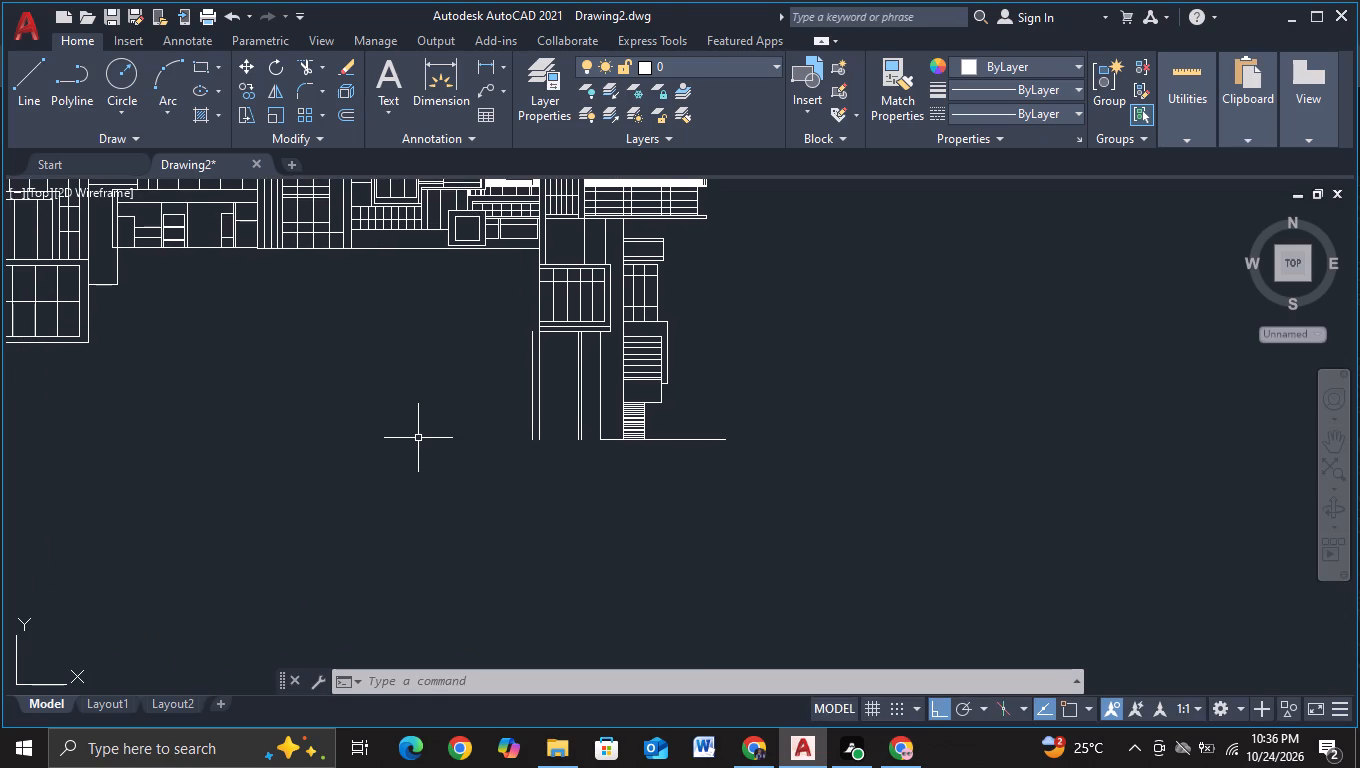
{"action": "left_click", "coordinate": [40, 94]}
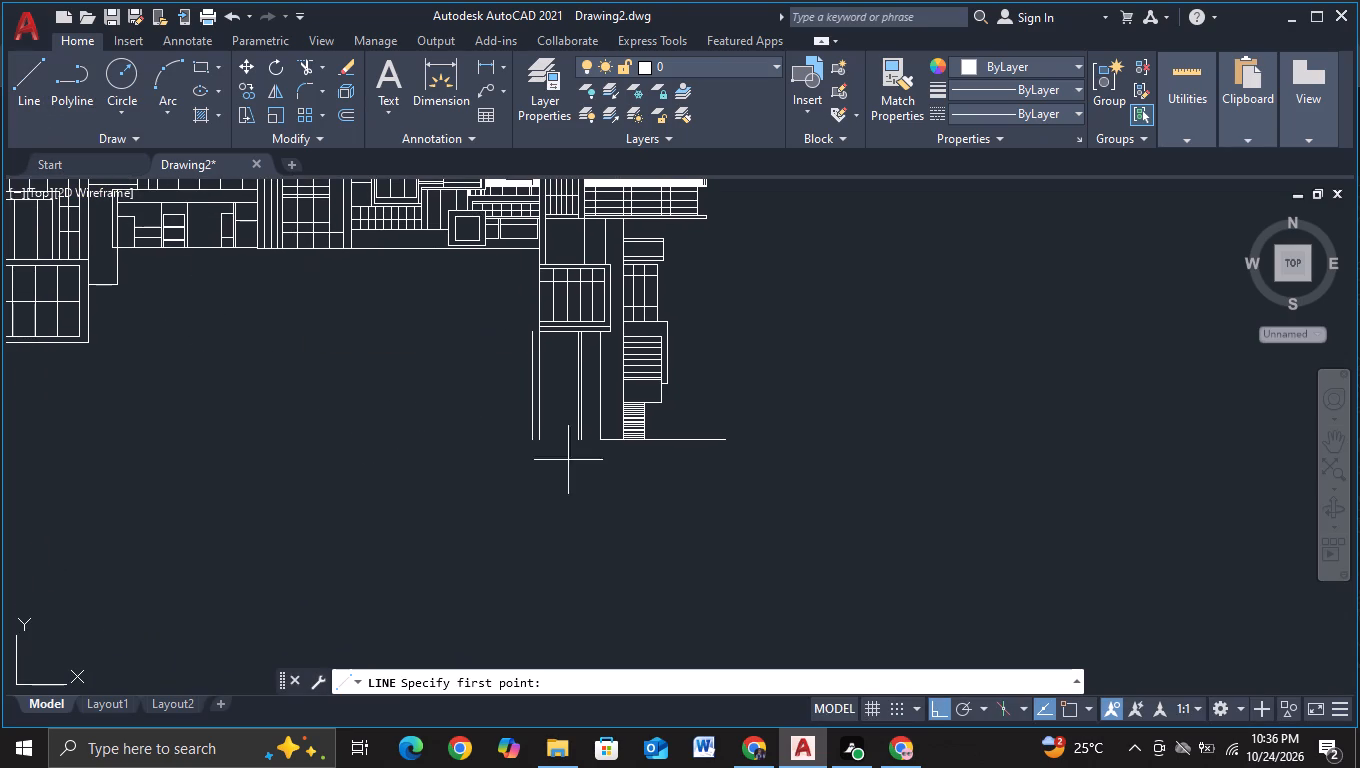
{"action": "key", "text": "F3"}
{"action": "left_click", "coordinate": [600, 444]}
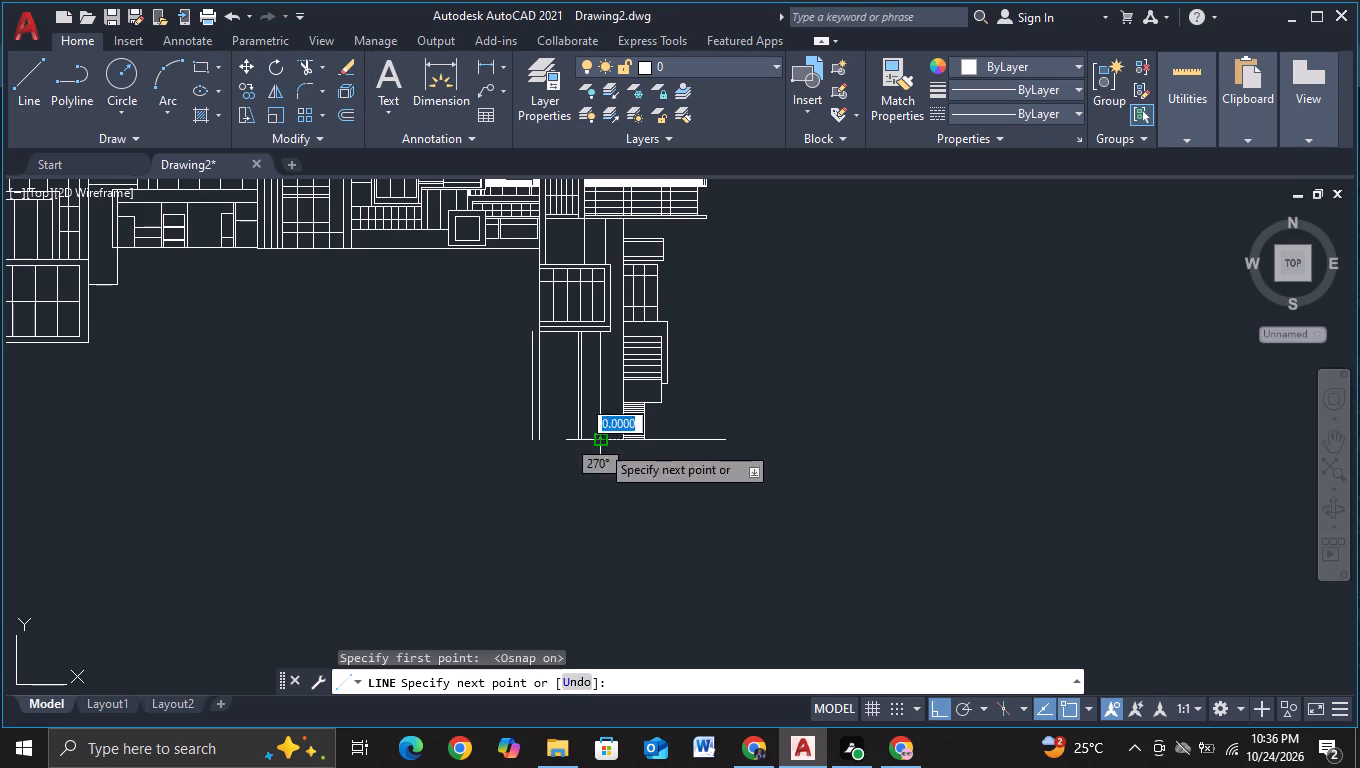
{"action": "left_click", "coordinate": [426, 439]}
{"action": "key", "text": "Escape"}
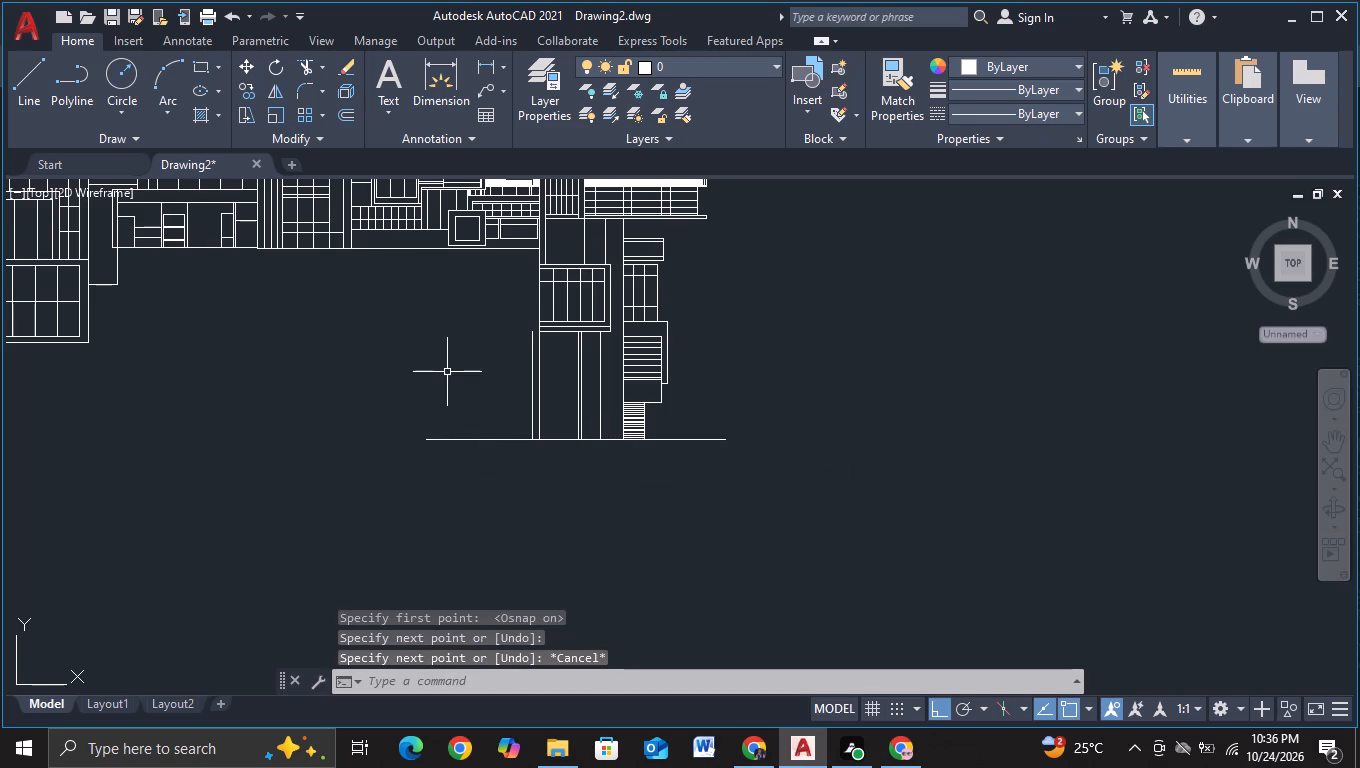
Draw a horizontal line about 25.3 units long leftward from the top of the outermost vertical beneath the slatted balcony.
{"action": "middle_click_drag", "start_coordinate": [449, 373], "coordinate": [482, 462]}
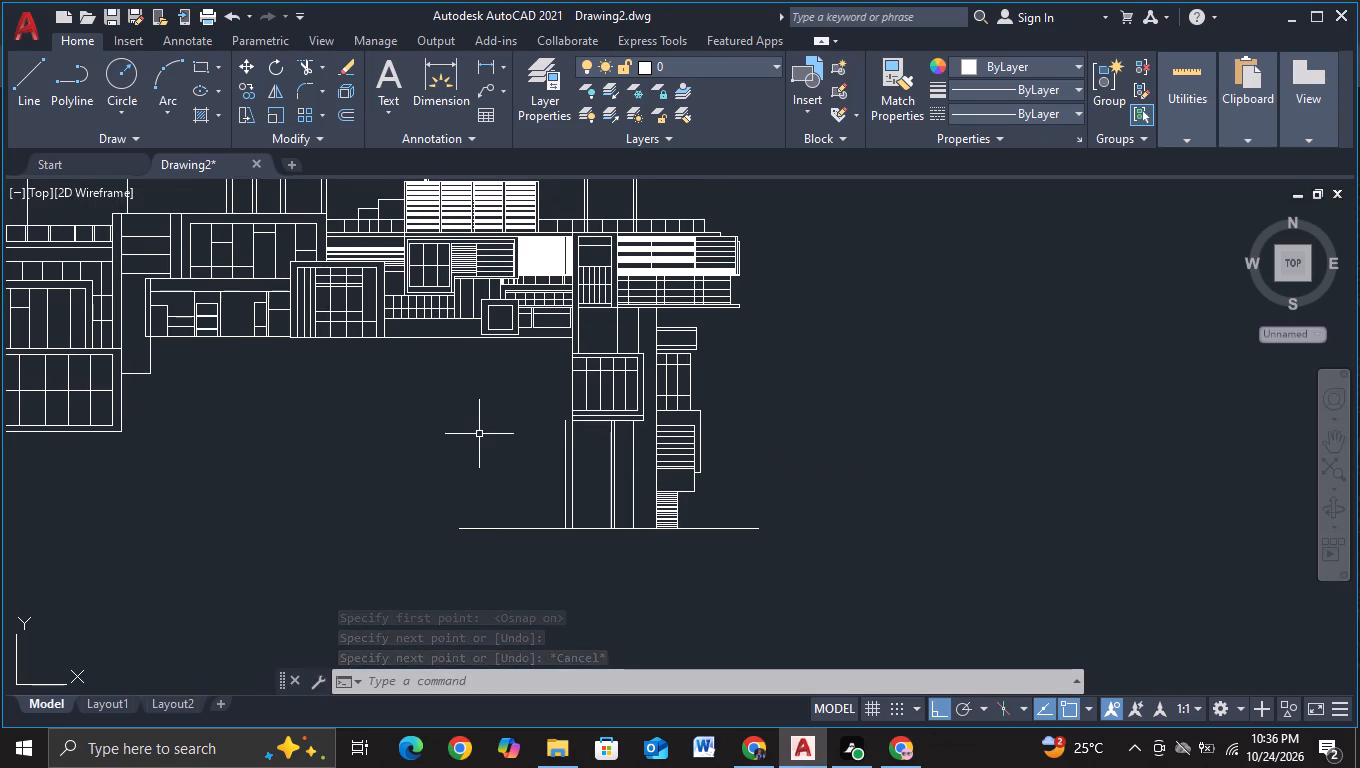
{"action": "left_click", "coordinate": [28, 105]}
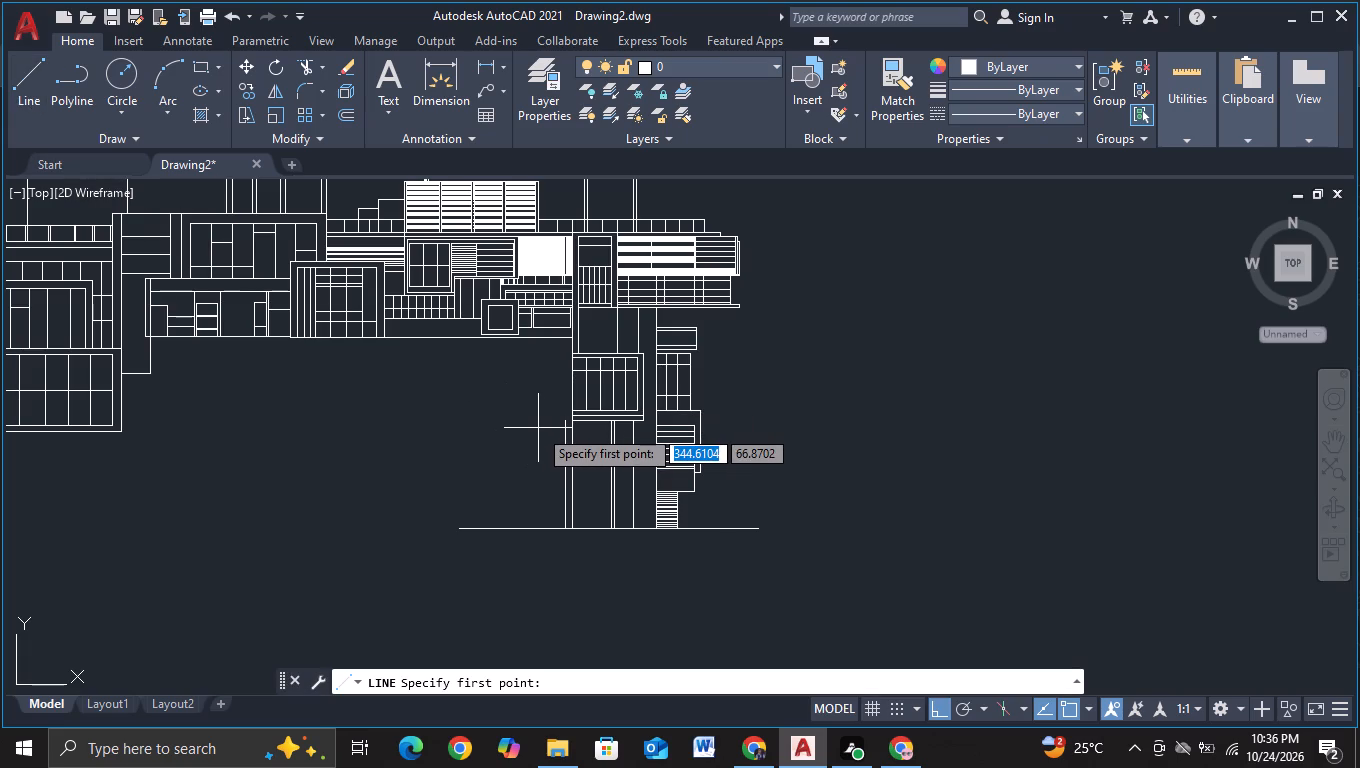
{"action": "scroll", "coordinate": [550, 429], "scroll_direction": "up", "scroll_amount": 1}
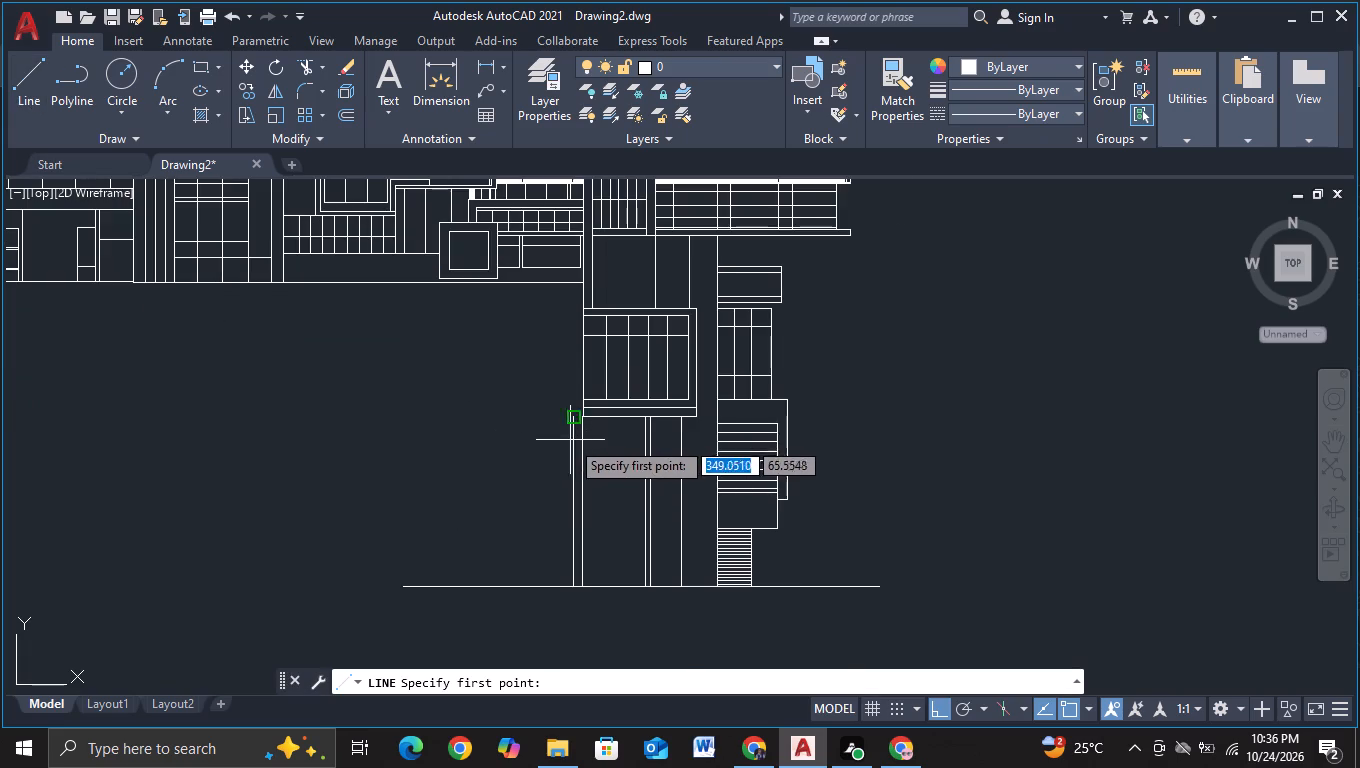
{"action": "scroll", "coordinate": [570, 440], "scroll_direction": "up", "scroll_amount": 1}
{"action": "left_click", "coordinate": [571, 409]}
{"action": "middle_click_drag", "start_coordinate": [417, 402], "coordinate": [707, 403]}
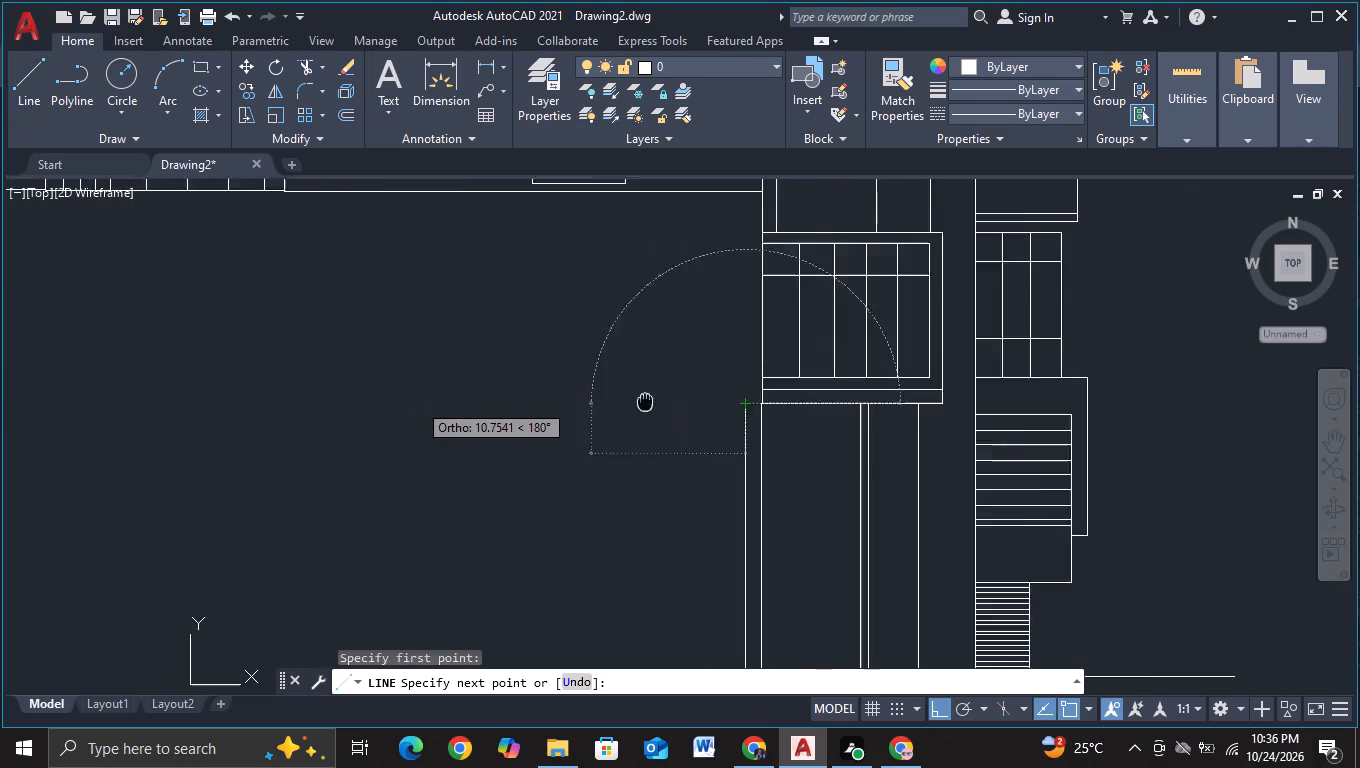
{"action": "middle_click_drag", "start_coordinate": [707, 403], "coordinate": [722, 403]}
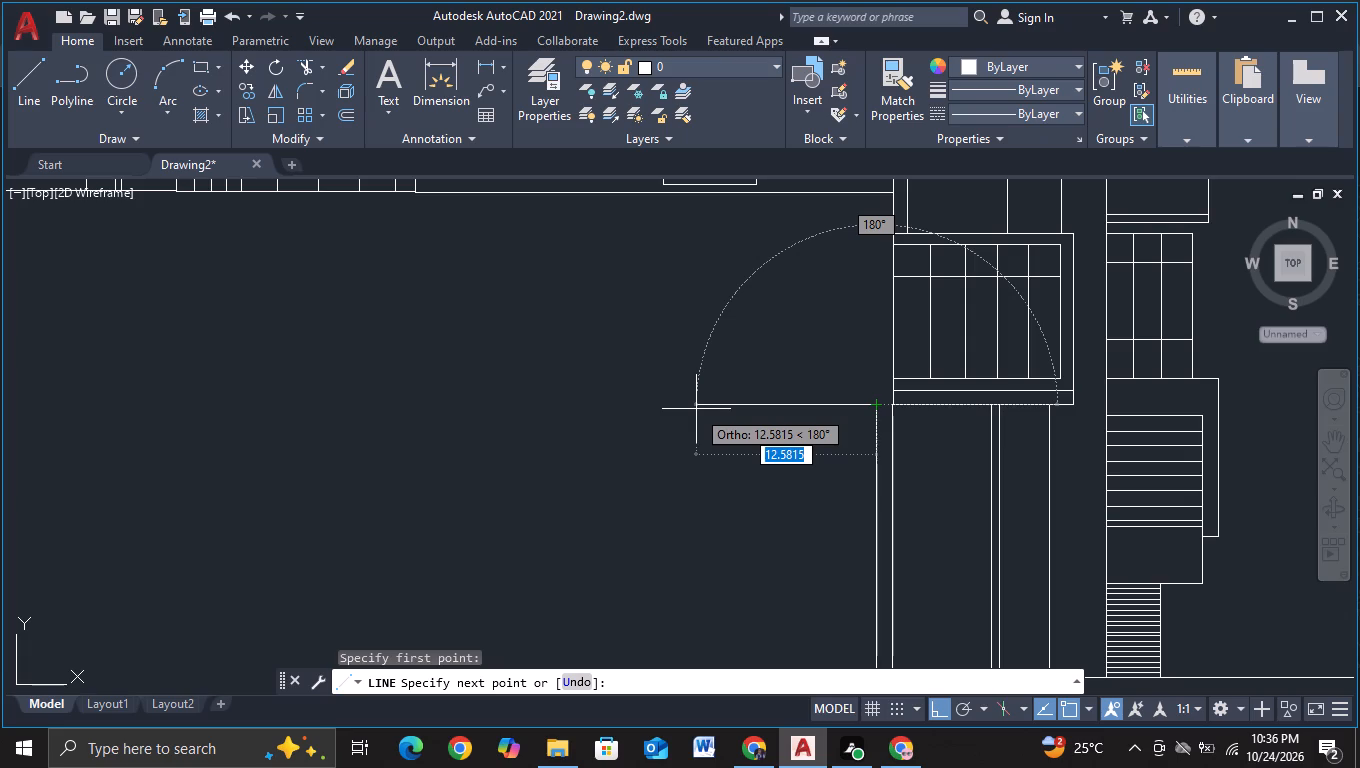
{"action": "scroll", "coordinate": [511, 397], "scroll_direction": "down", "scroll_amount": 2}
{"action": "middle_click_drag", "start_coordinate": [504, 406], "coordinate": [635, 413]}
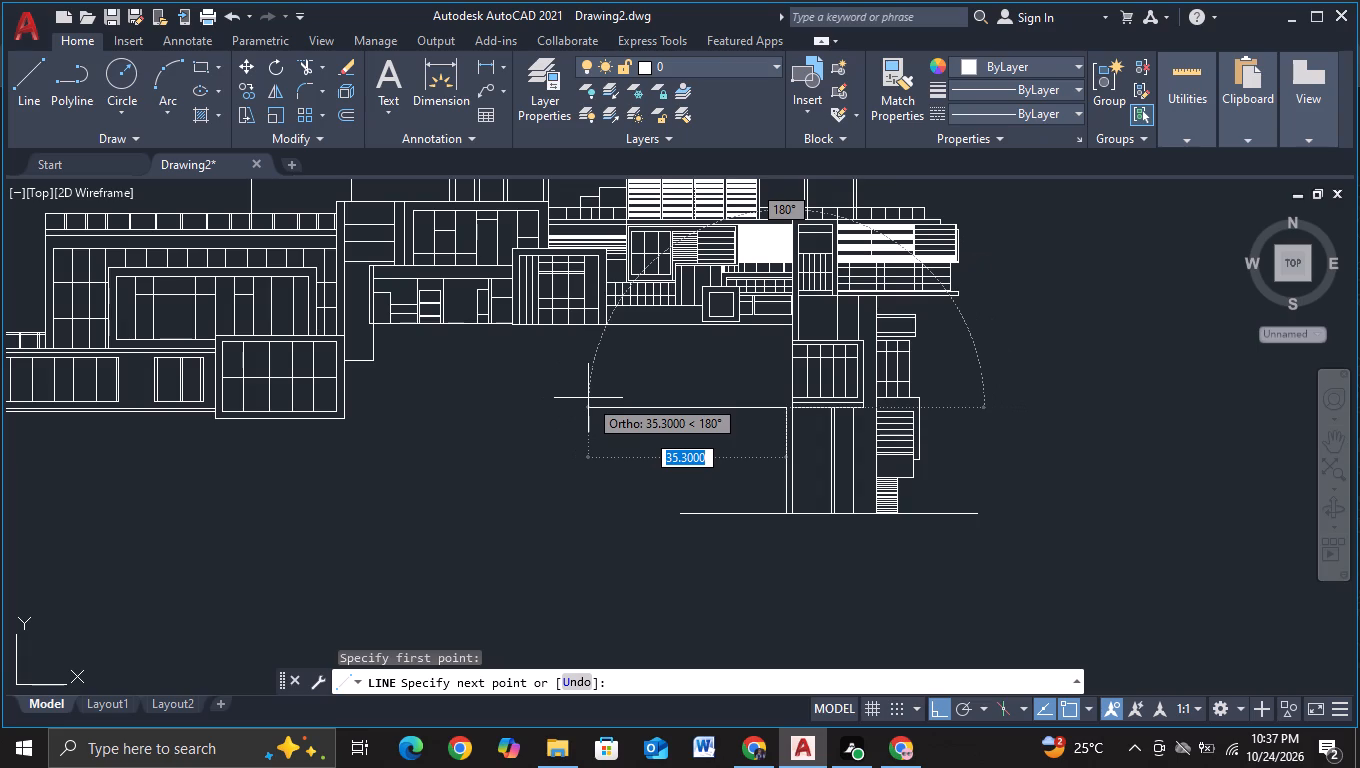
{"action": "left_click", "coordinate": [644, 400]}
{"action": "key", "text": "Escape"}
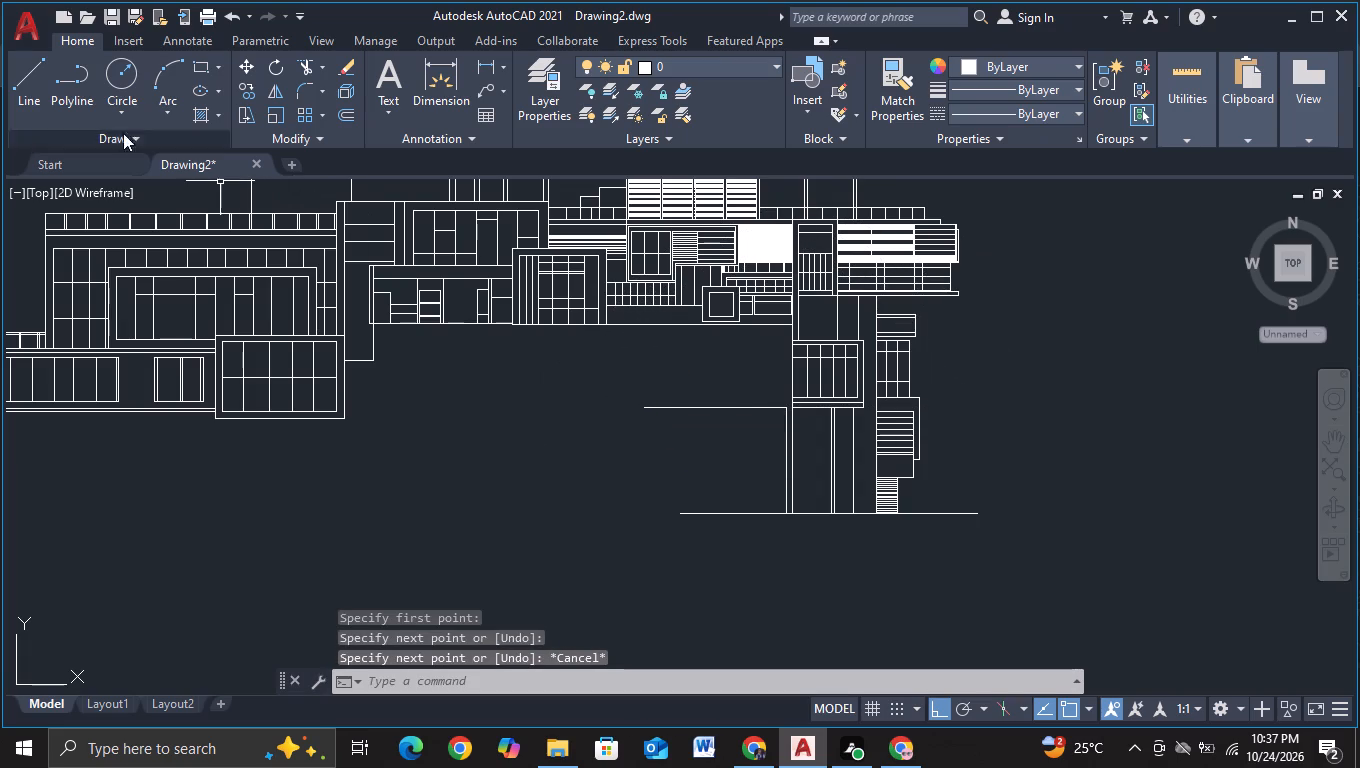
With object snap off, draw a vertical line just left of the square framed window, crossing the empty band beneath the gridded railing.
{"action": "left_click", "coordinate": [22, 88]}
{"action": "scroll", "coordinate": [569, 373], "scroll_direction": "up", "scroll_amount": 1}
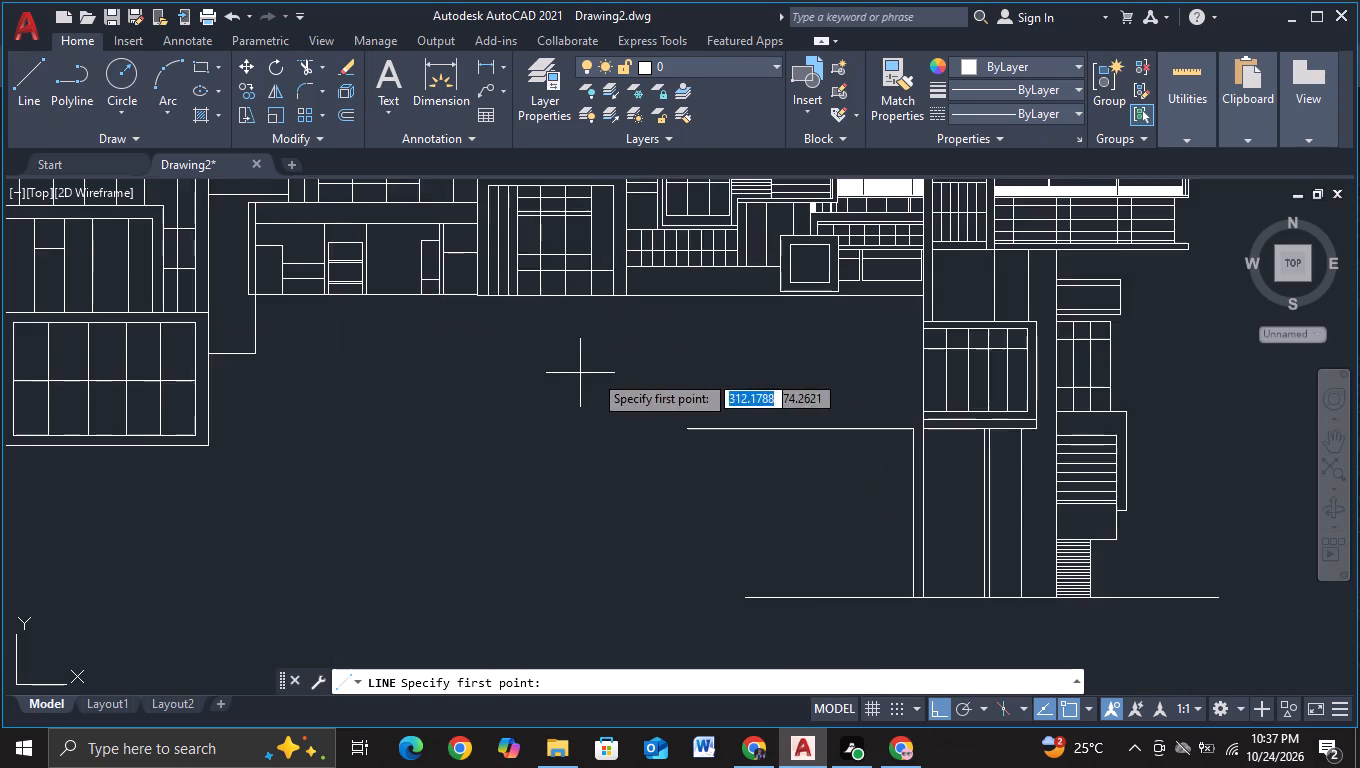
{"action": "middle_click_drag", "start_coordinate": [604, 372], "coordinate": [494, 557]}
{"action": "scroll", "coordinate": [519, 506], "scroll_direction": "up", "scroll_amount": 1}
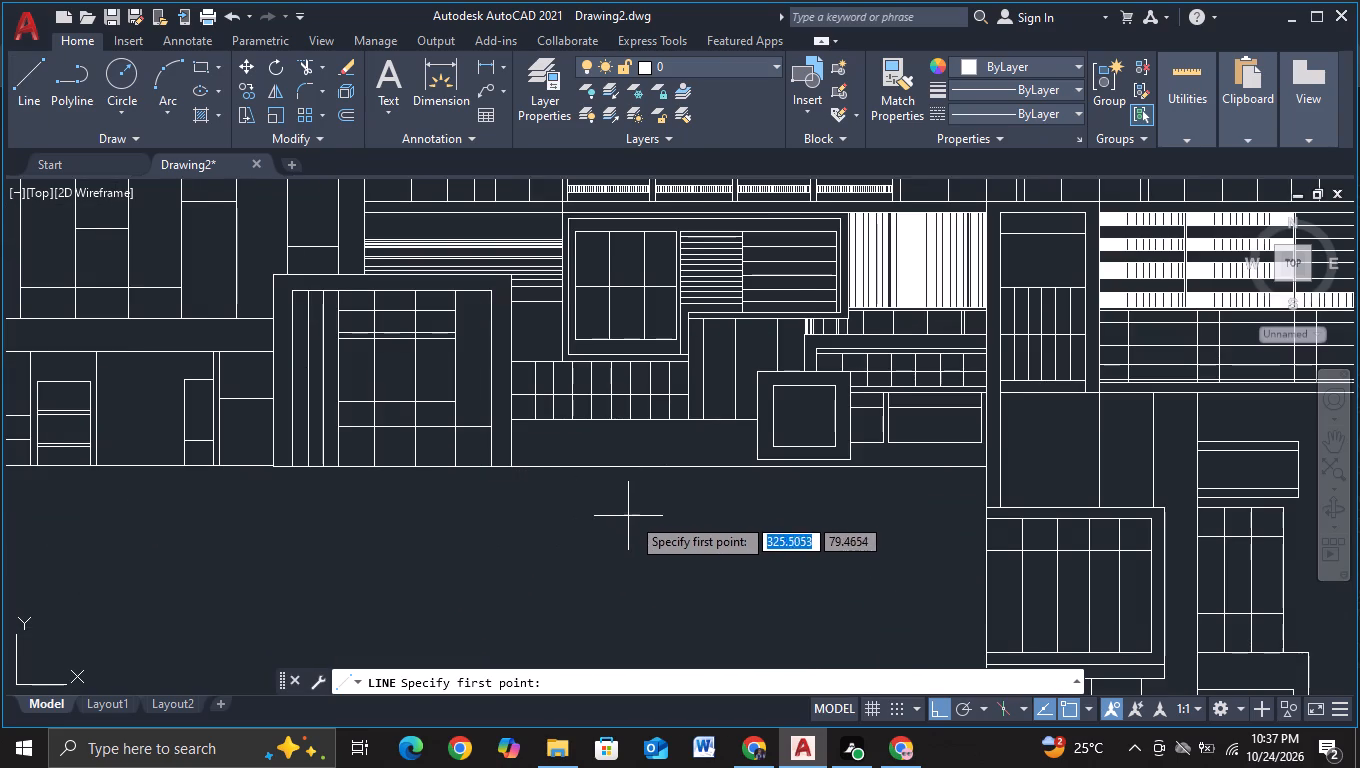
{"action": "scroll", "coordinate": [650, 508], "scroll_direction": "up", "scroll_amount": 1}
{"action": "scroll", "coordinate": [773, 387], "scroll_direction": "up", "scroll_amount": 1}
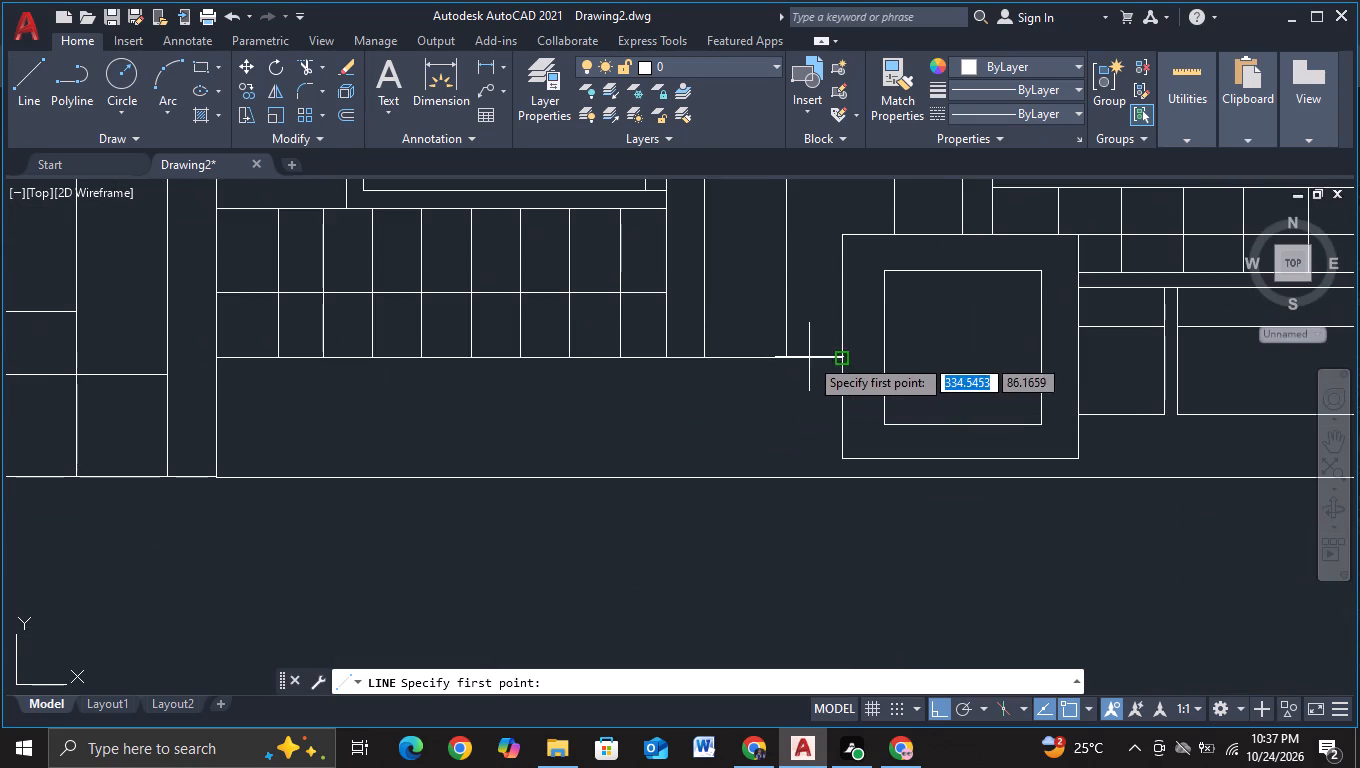
{"action": "key", "text": "F3"}
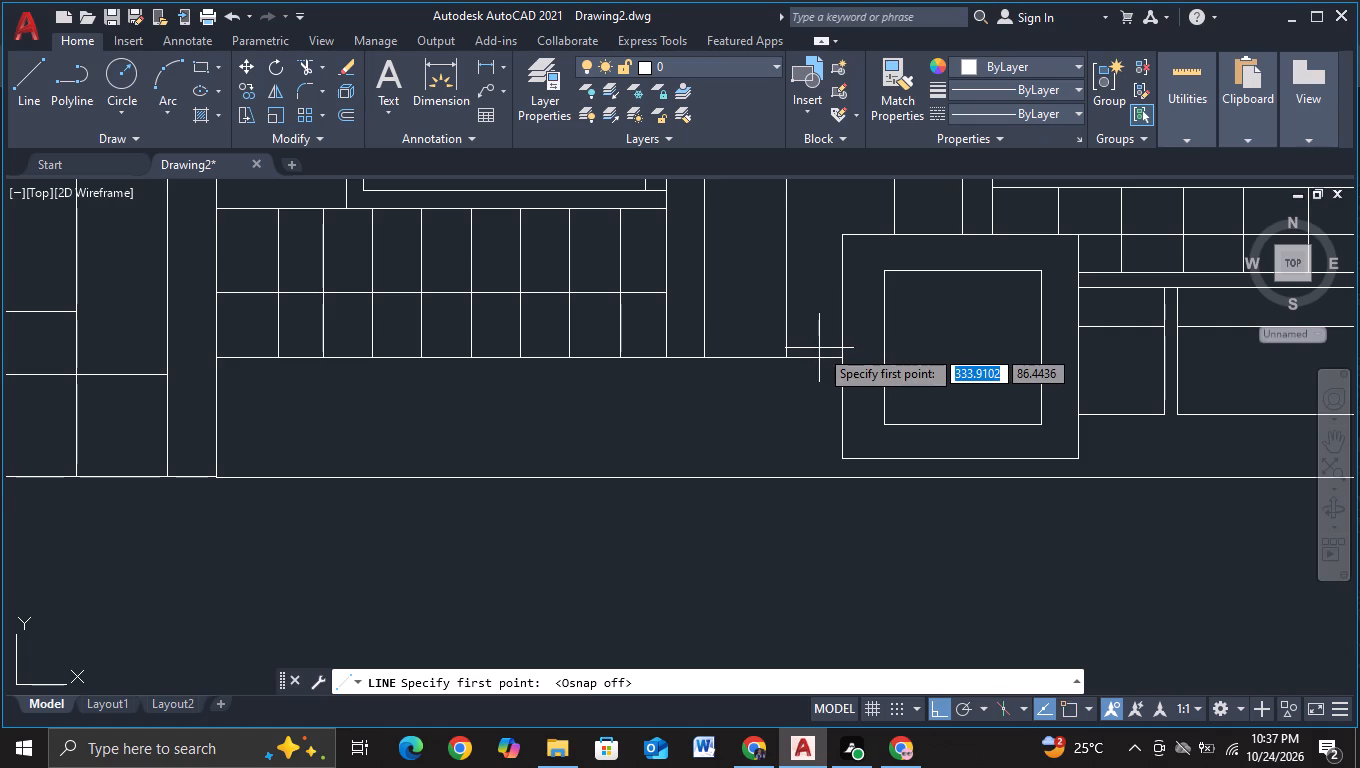
{"action": "left_click", "coordinate": [819, 348]}
{"action": "left_click", "coordinate": [783, 548]}
{"action": "key", "text": "Escape"}
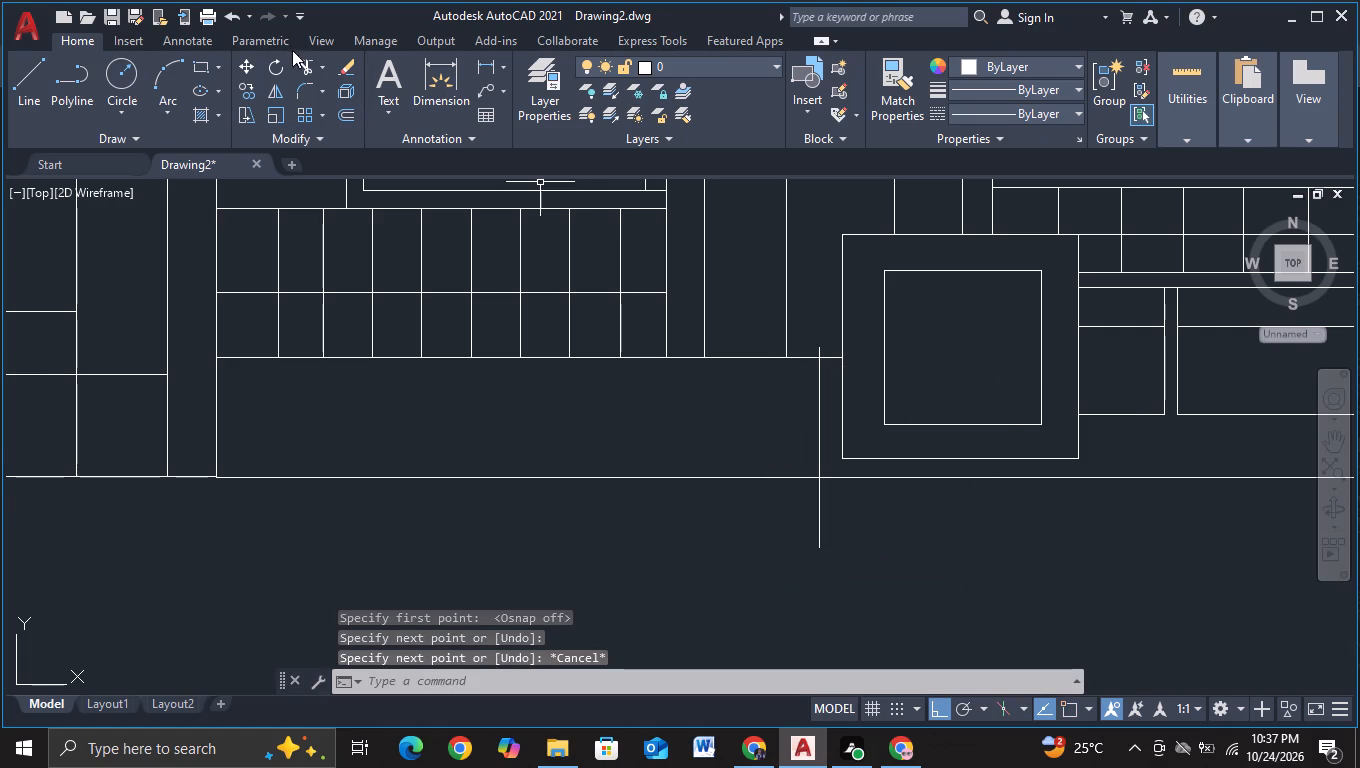
Trim the new vertical line's ends above the band's top line and below the facade's bottom line.
{"action": "left_click", "coordinate": [301, 58]}
{"action": "left_click", "coordinate": [818, 350]}
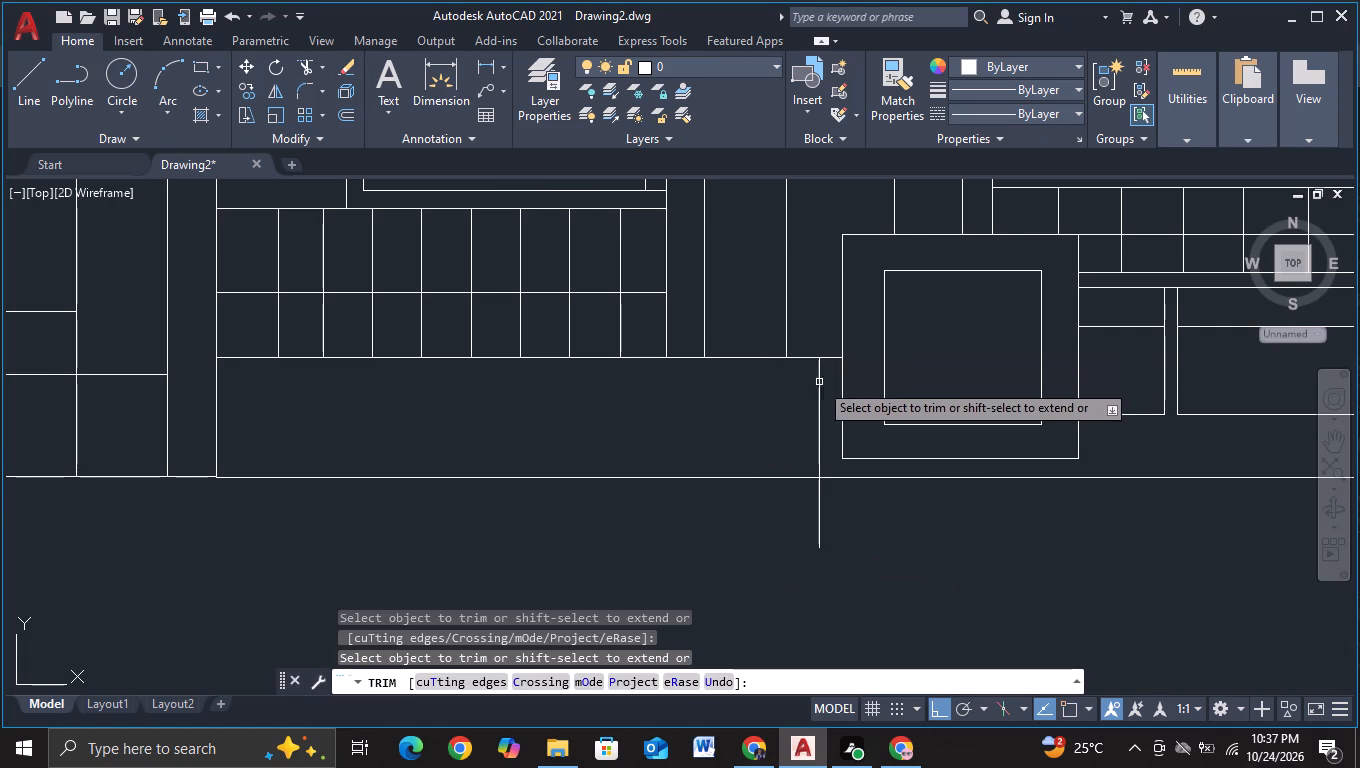
{"action": "left_click_drag", "start_coordinate": [792, 506], "coordinate": [920, 507]}
{"action": "key", "text": "Escape"}
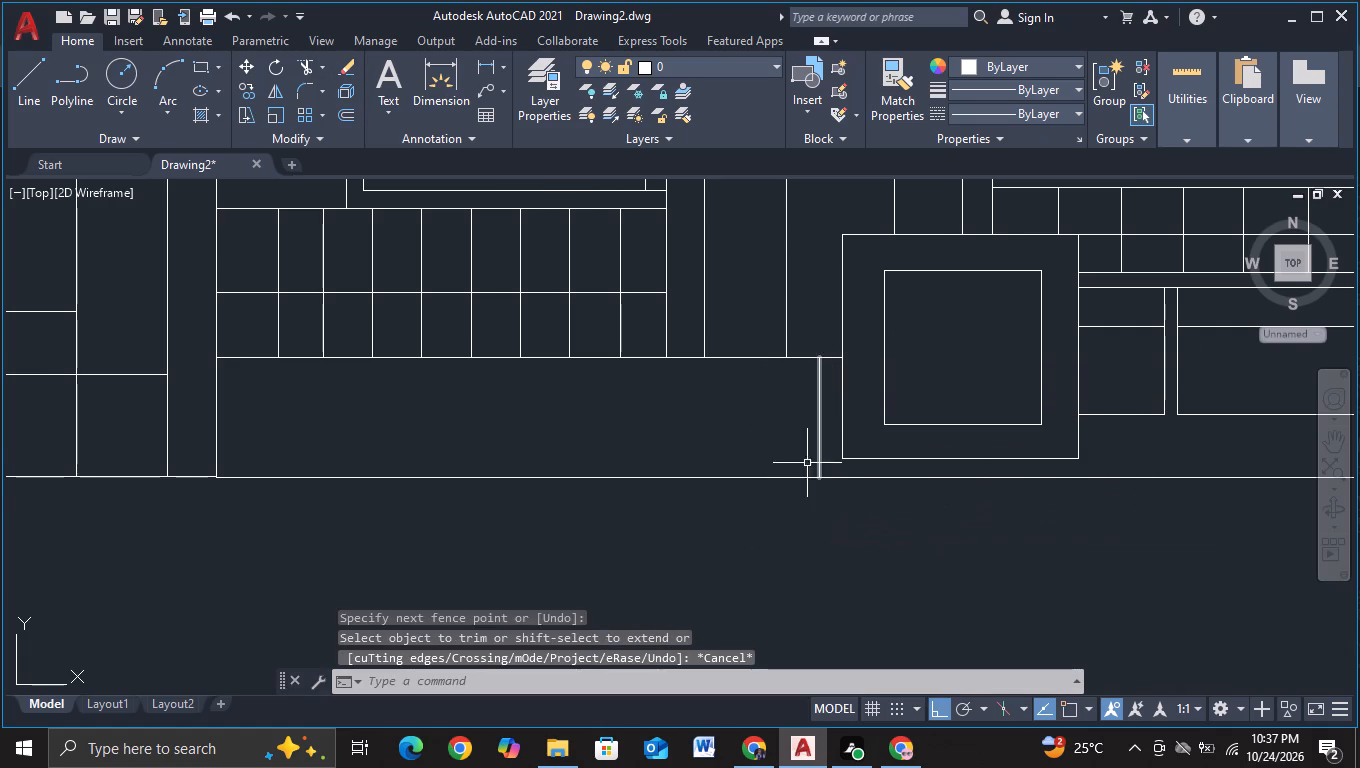
Copy the trimmed vertical line 21 times leftward along the band, spaced about 0.7 units apart, out to about 14.1 units.
{"action": "left_click", "coordinate": [819, 427]}
{"action": "key", "text": "c"}
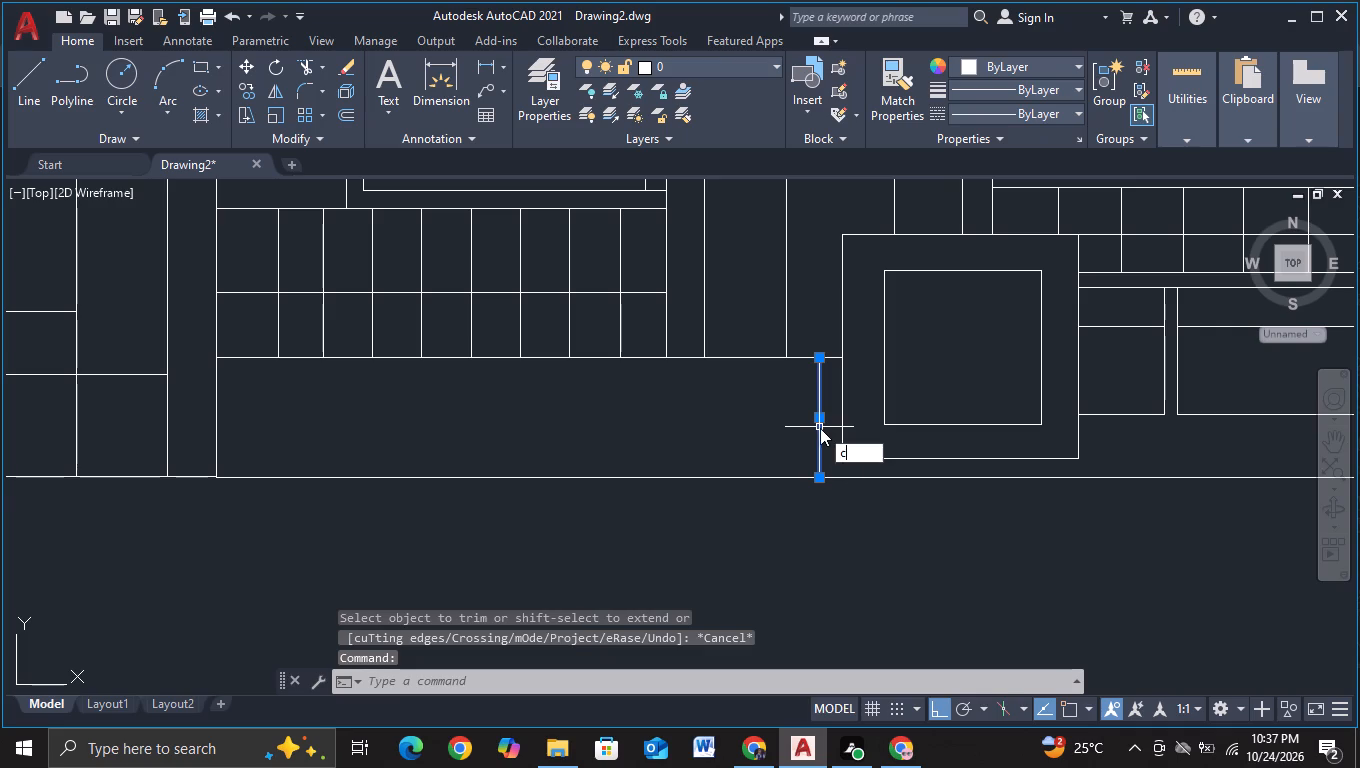
{"action": "left_click", "coordinate": [887, 491]}
{"action": "left_click", "coordinate": [831, 580]}
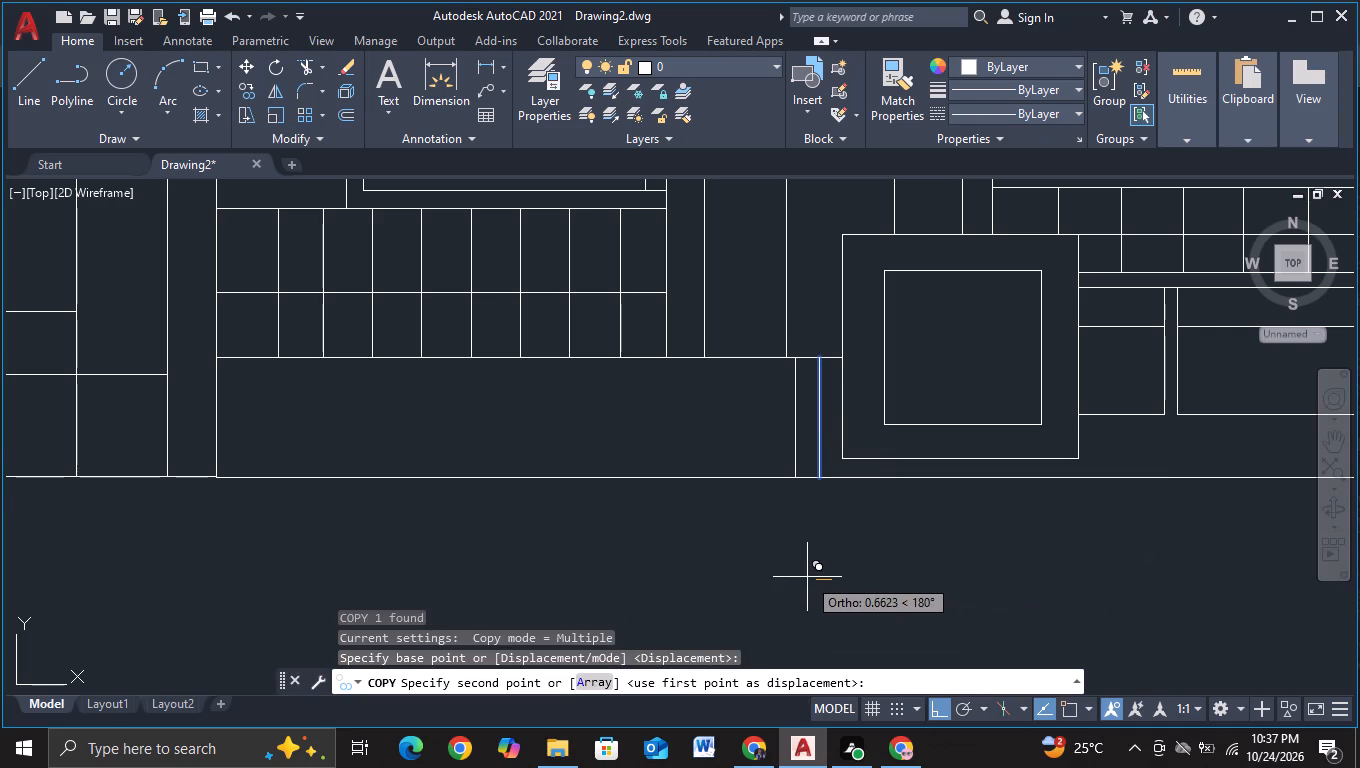
{"action": "left_click", "coordinate": [807, 577]}
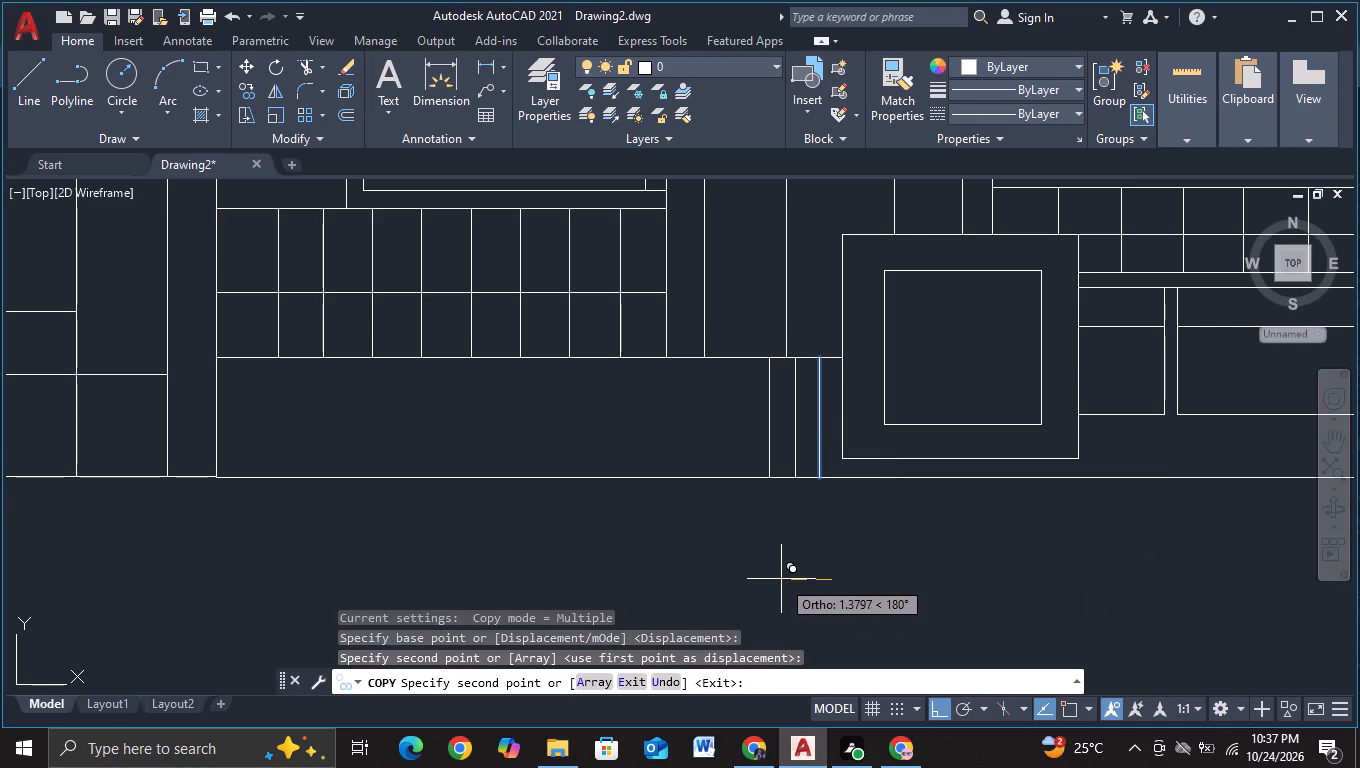
{"action": "left_click", "coordinate": [781, 579]}
{"action": "left_click", "coordinate": [759, 574]}
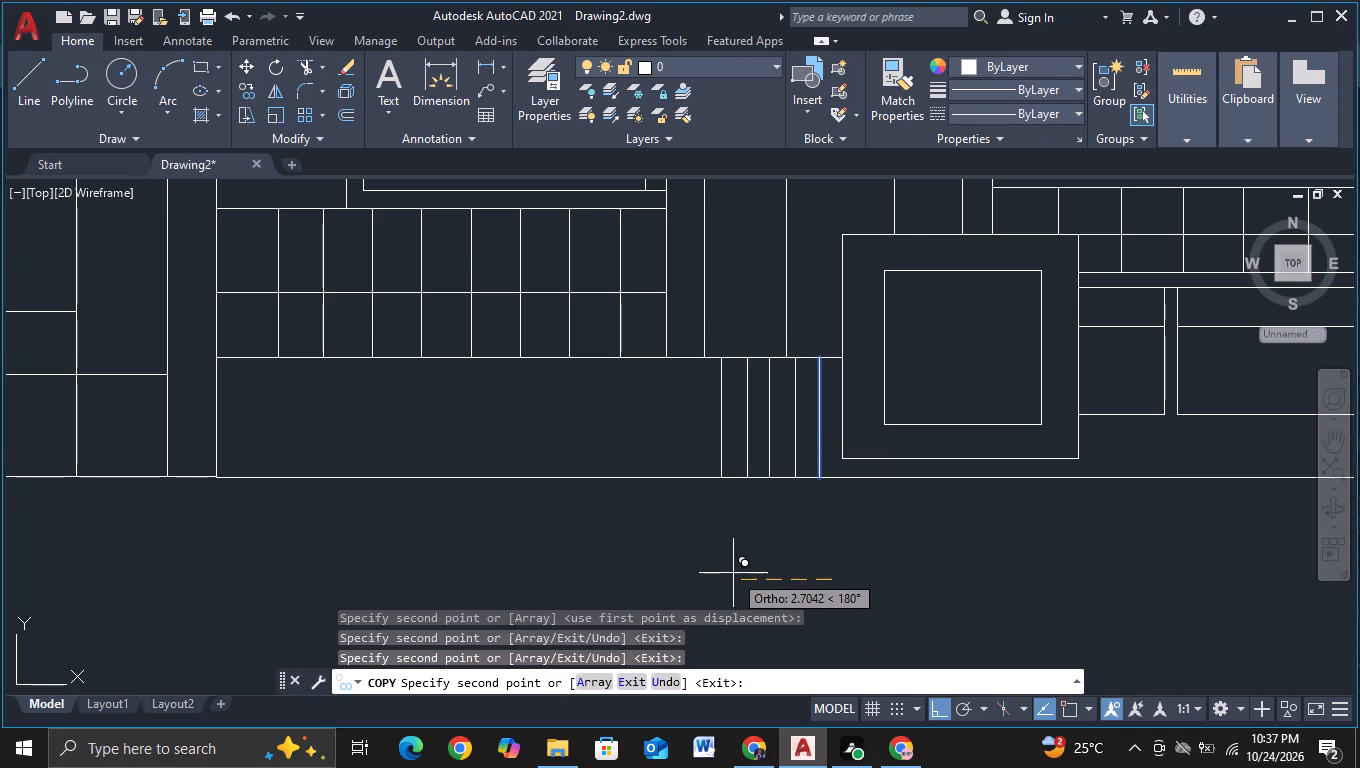
{"action": "left_click", "coordinate": [733, 573]}
{"action": "left_click", "coordinate": [707, 574]}
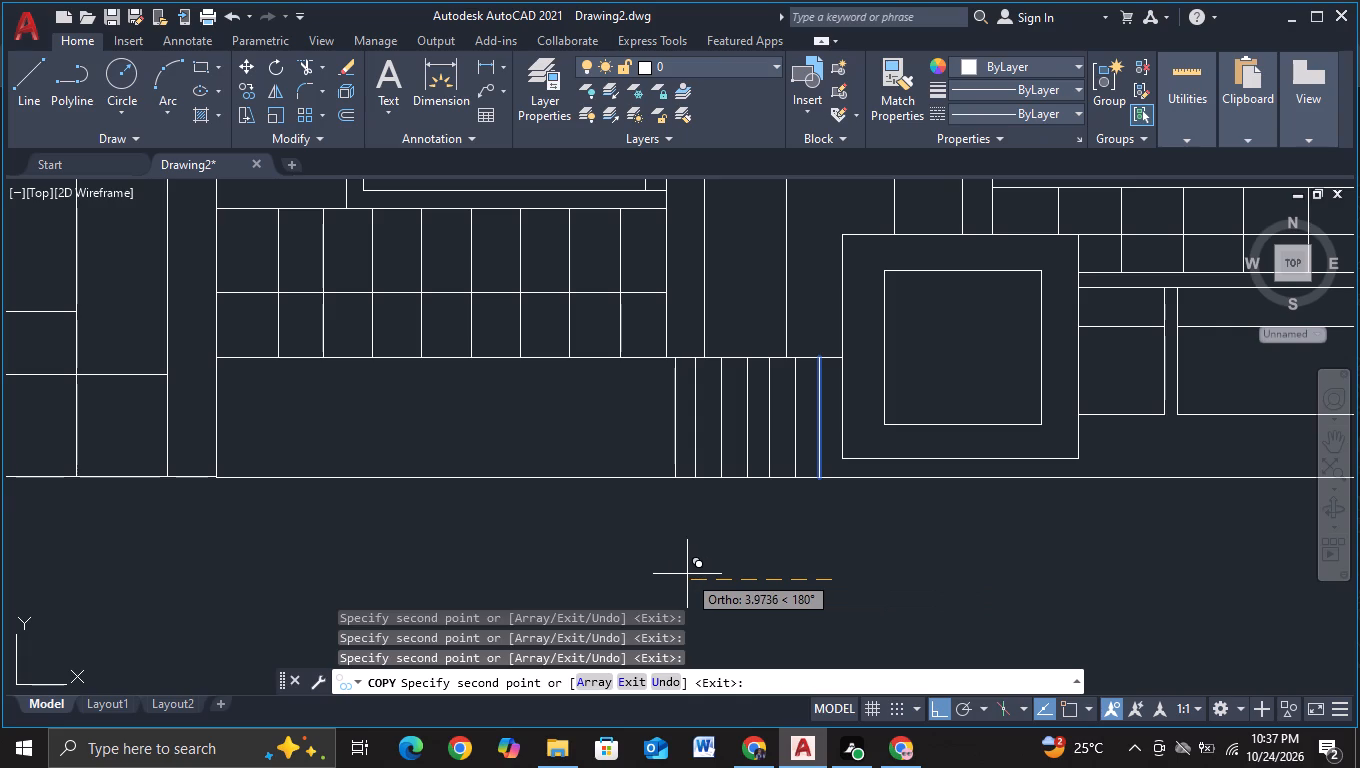
{"action": "left_click", "coordinate": [684, 574]}
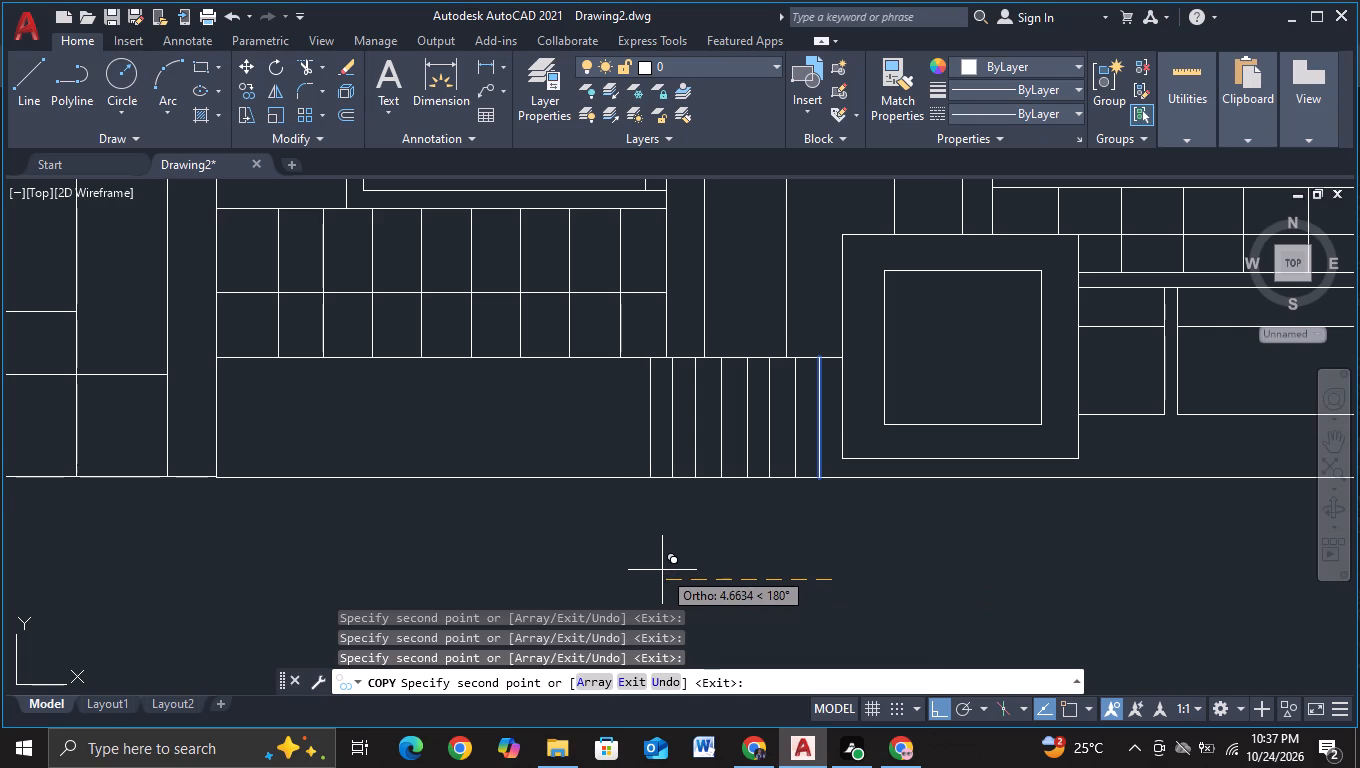
{"action": "left_click", "coordinate": [660, 570]}
{"action": "left_click", "coordinate": [635, 571]}
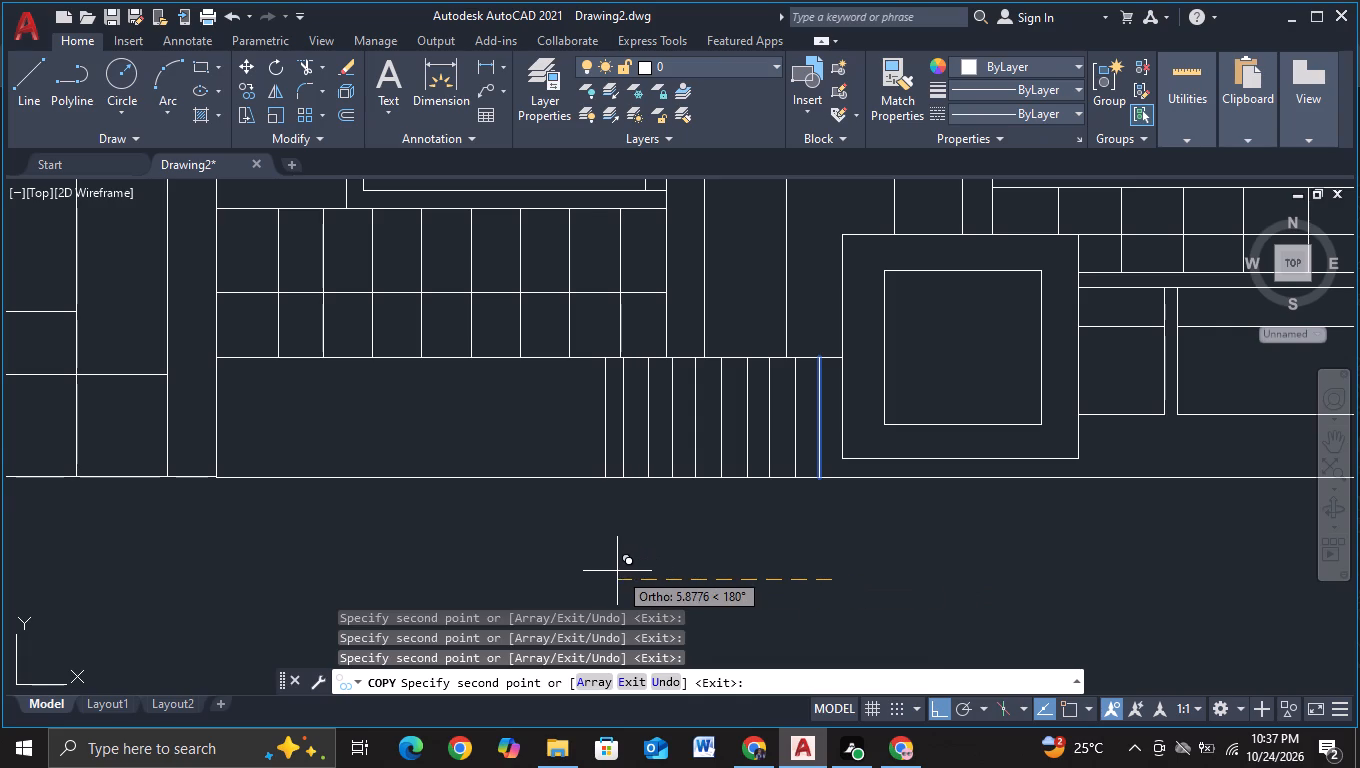
{"action": "left_click", "coordinate": [611, 571]}
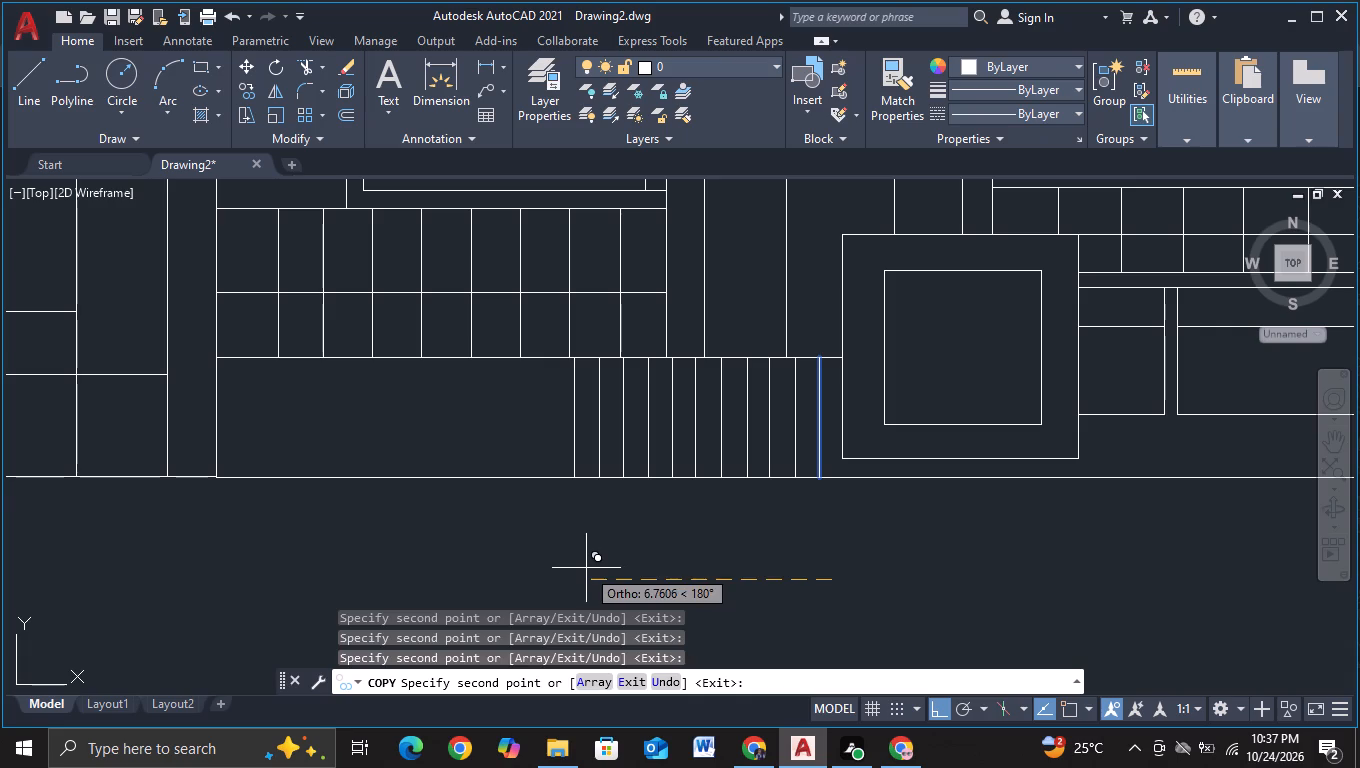
{"action": "left_click", "coordinate": [586, 568]}
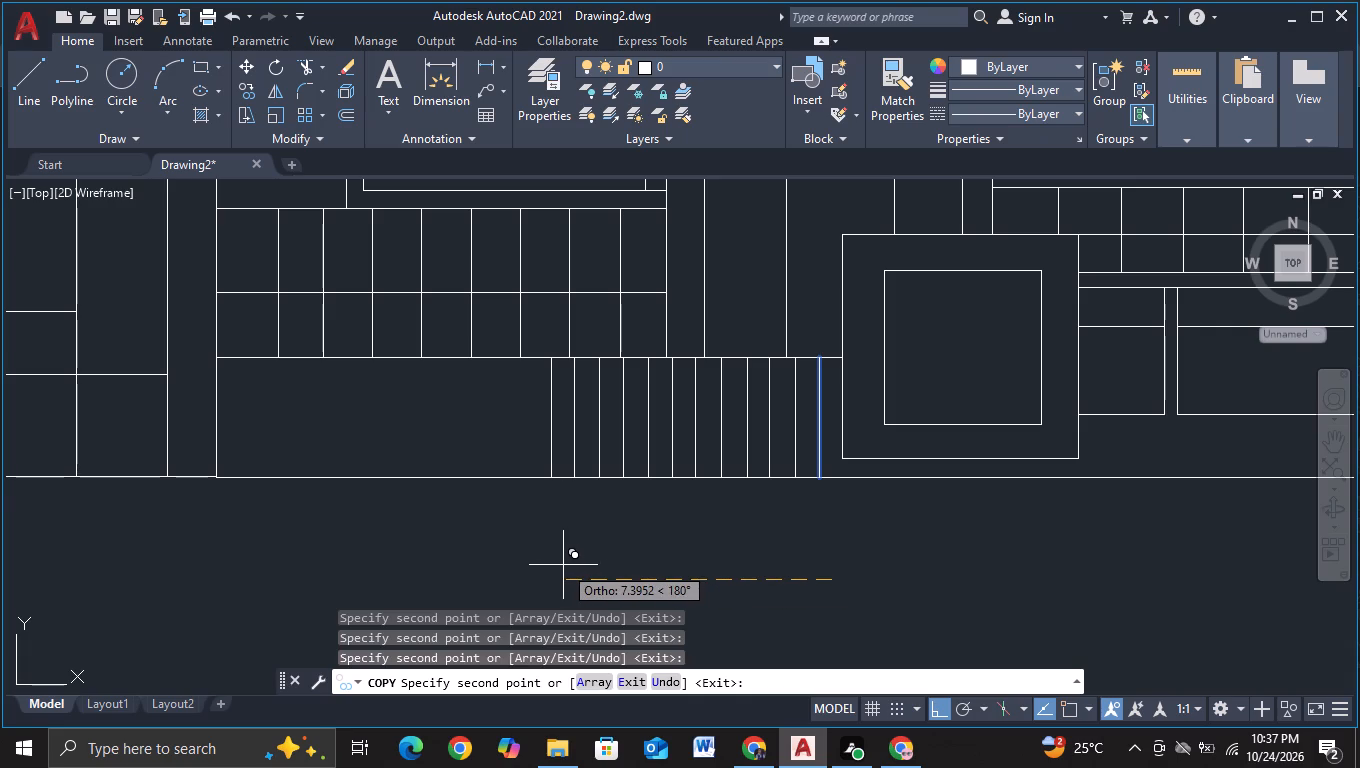
{"action": "left_click", "coordinate": [563, 565]}
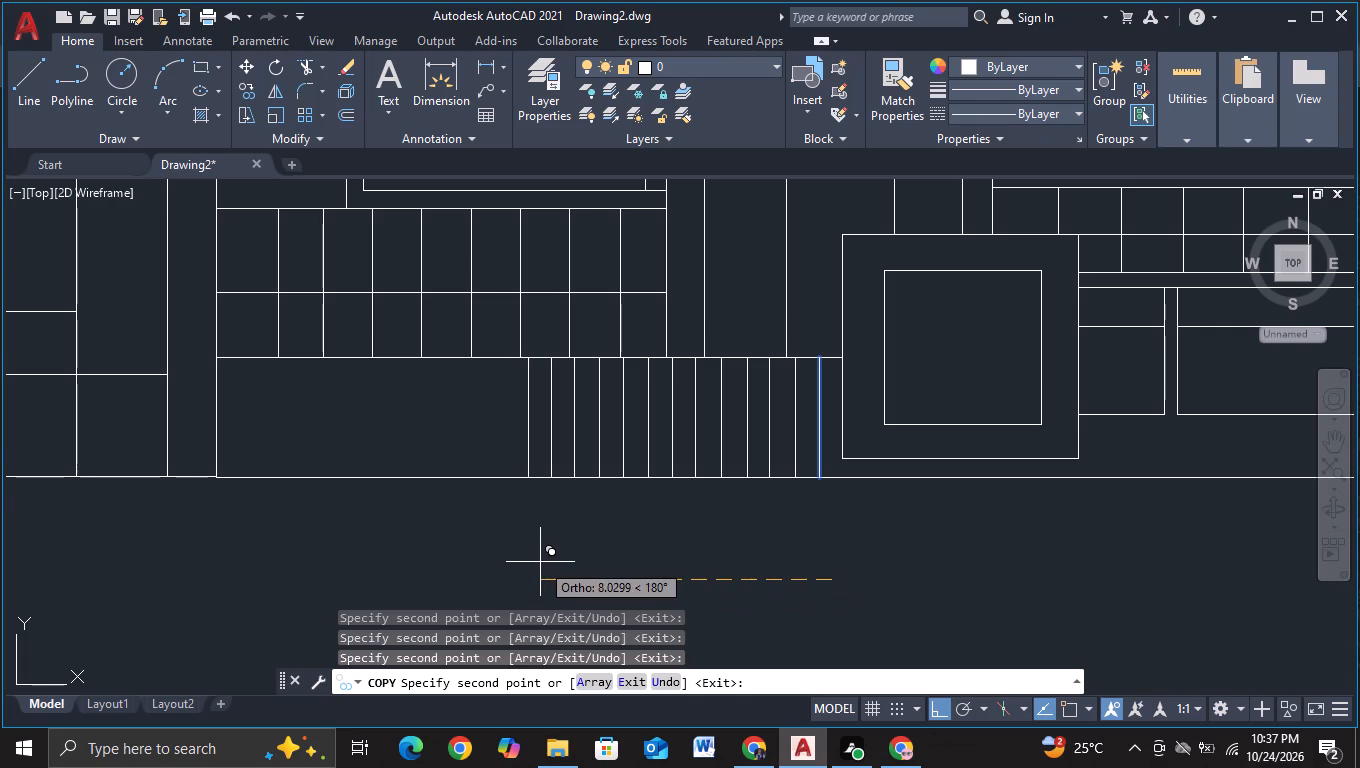
{"action": "left_click", "coordinate": [540, 562]}
{"action": "left_click", "coordinate": [517, 560]}
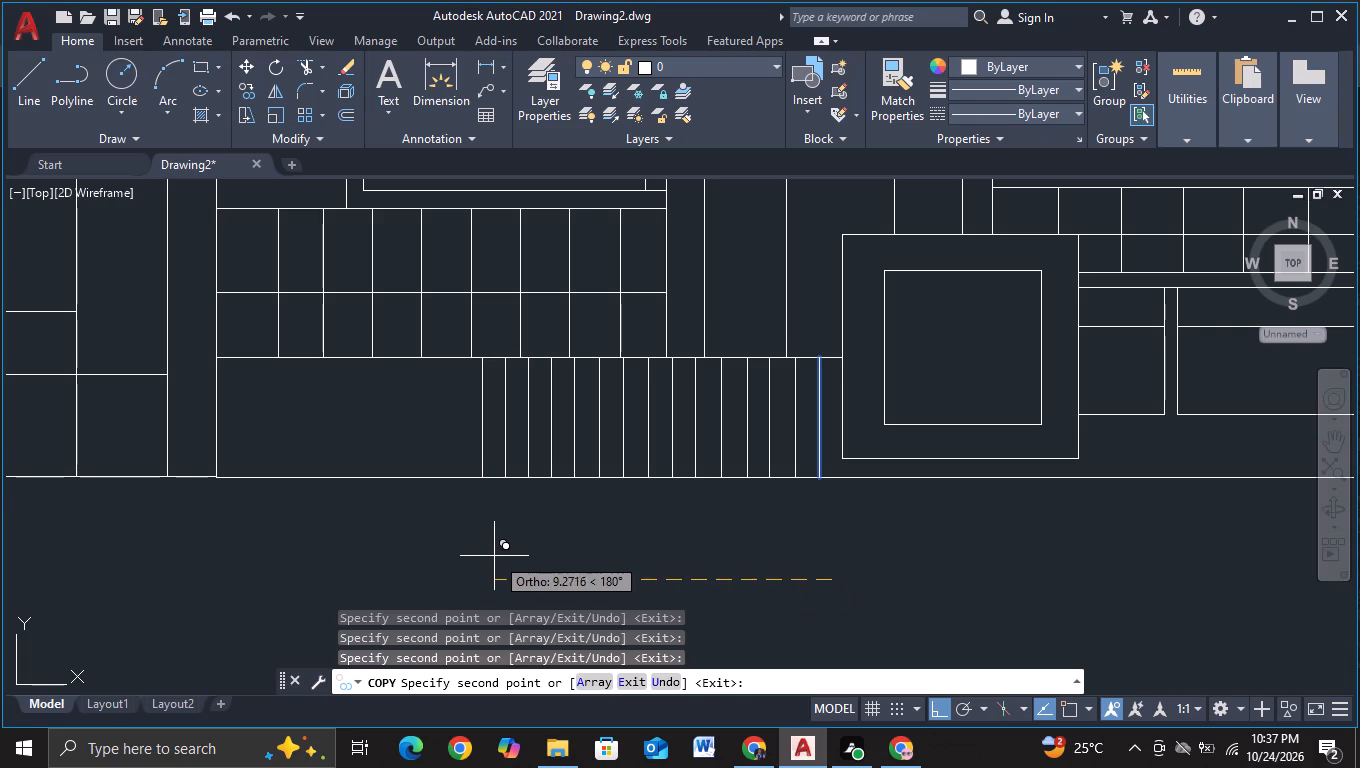
{"action": "left_click", "coordinate": [491, 556]}
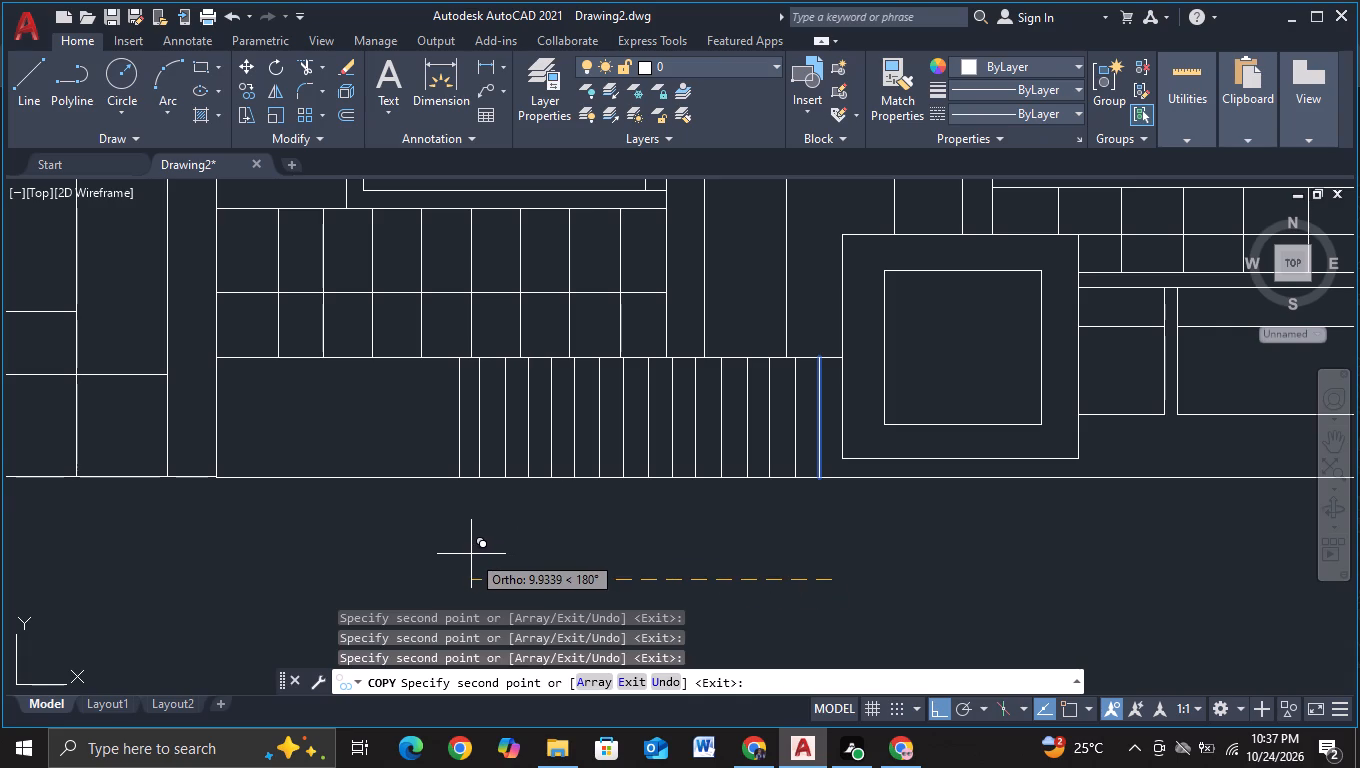
{"action": "left_click", "coordinate": [469, 554]}
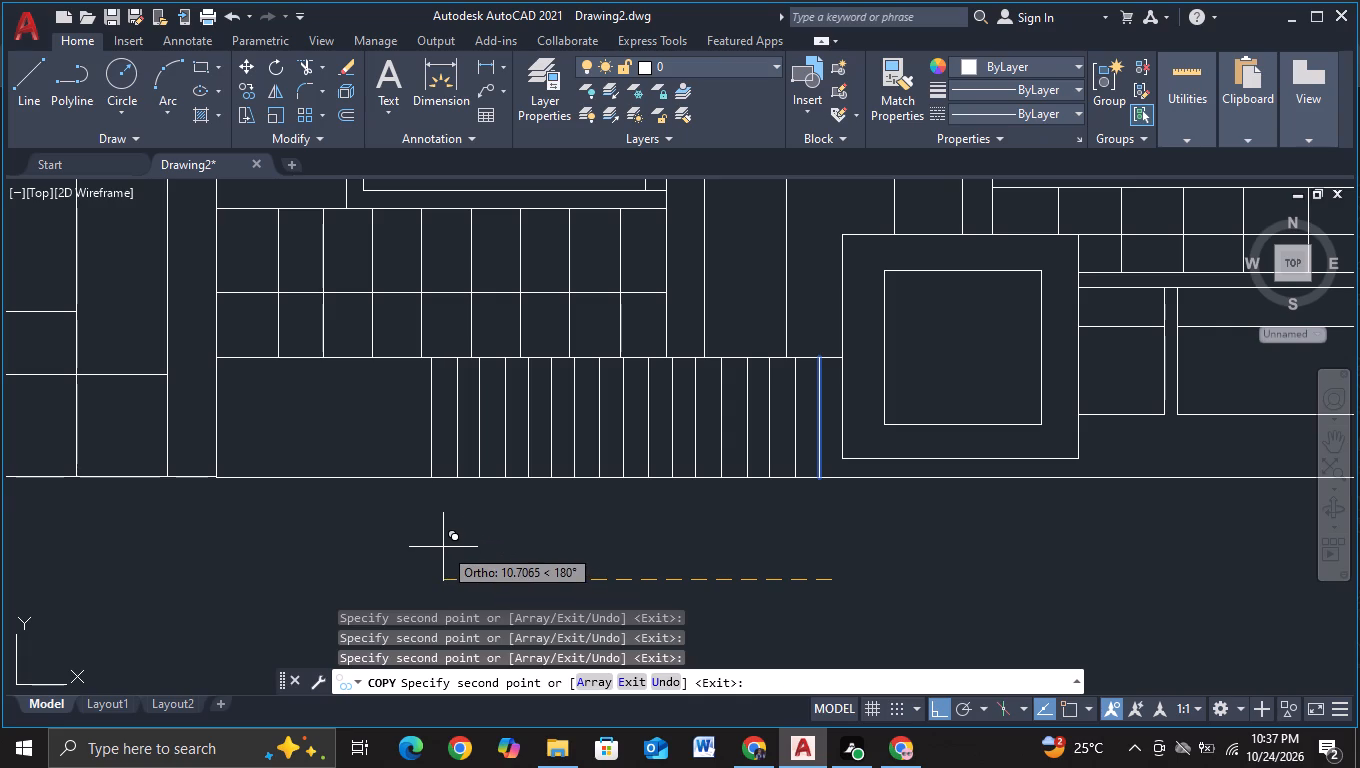
{"action": "left_click", "coordinate": [445, 547]}
{"action": "left_click", "coordinate": [420, 544]}
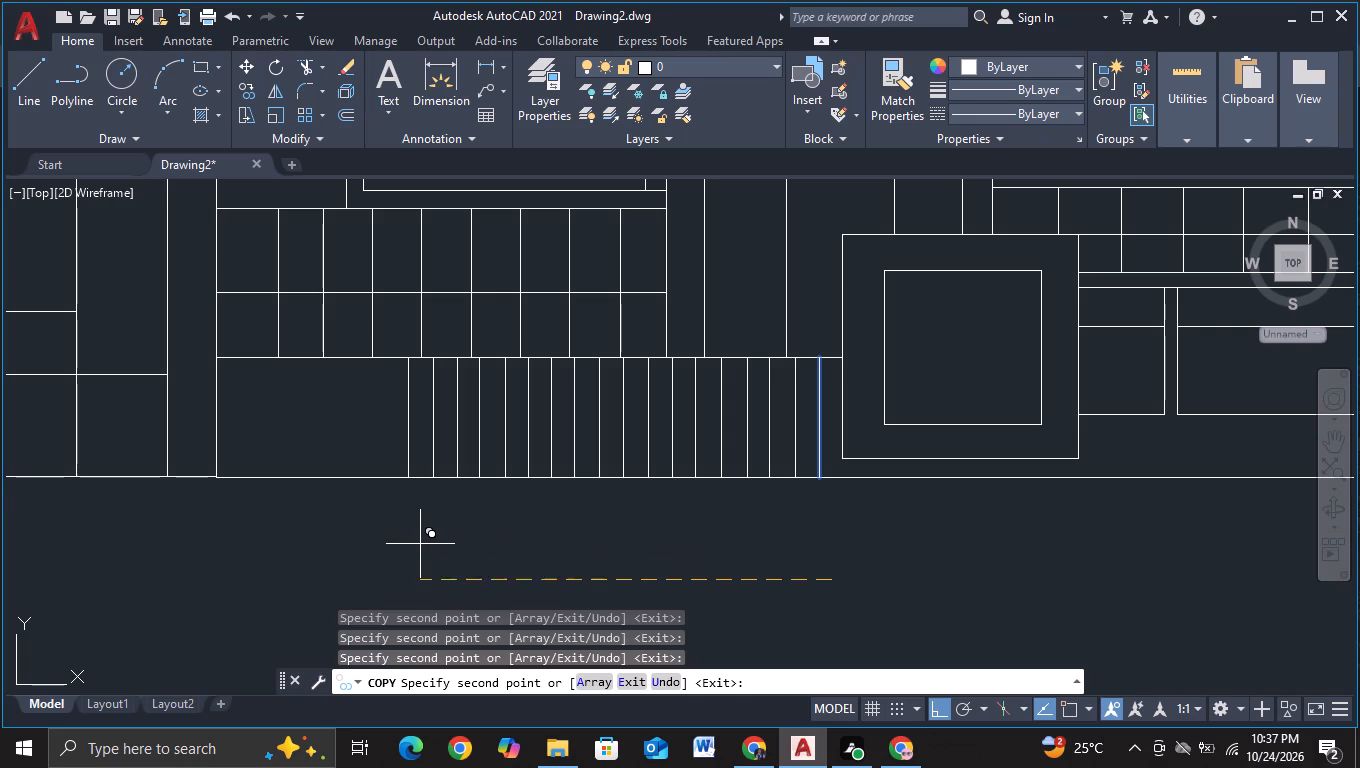
{"action": "left_click", "coordinate": [395, 543]}
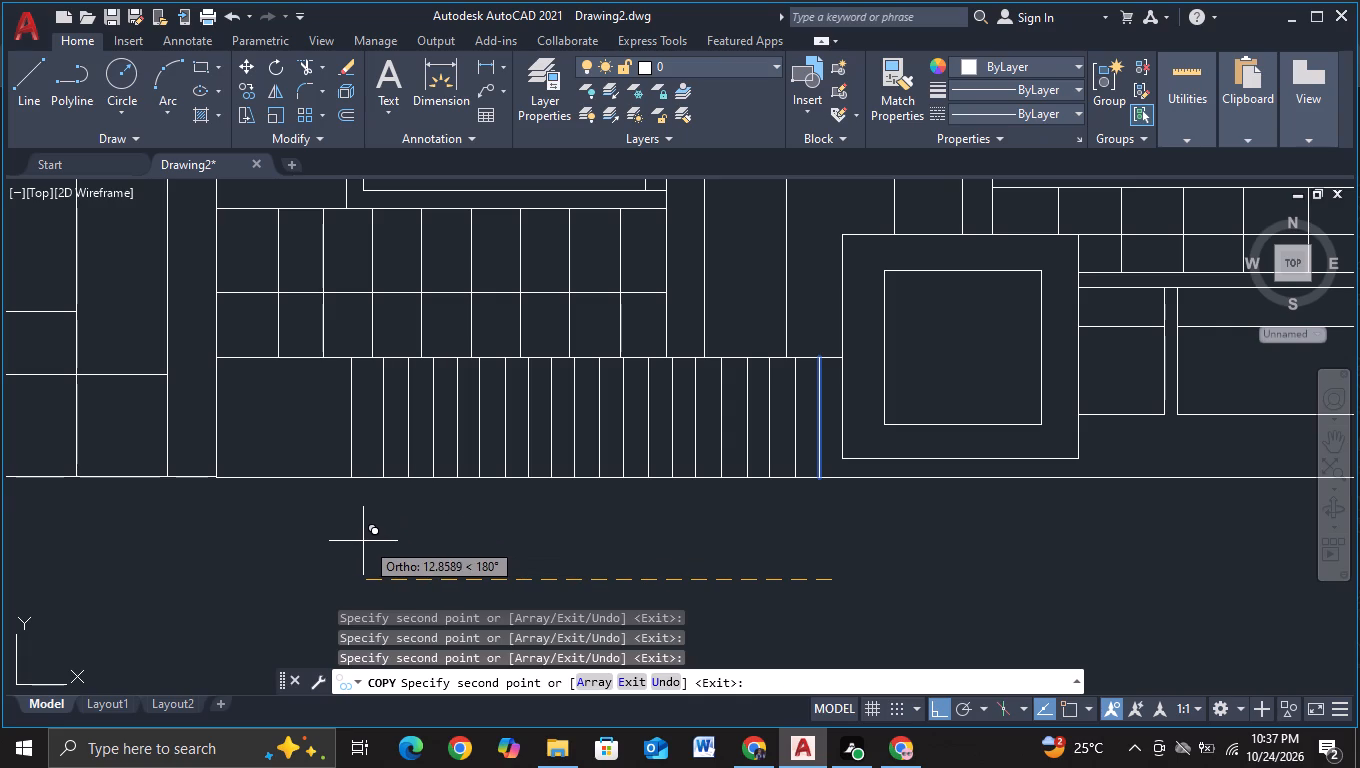
{"action": "left_click", "coordinate": [370, 541]}
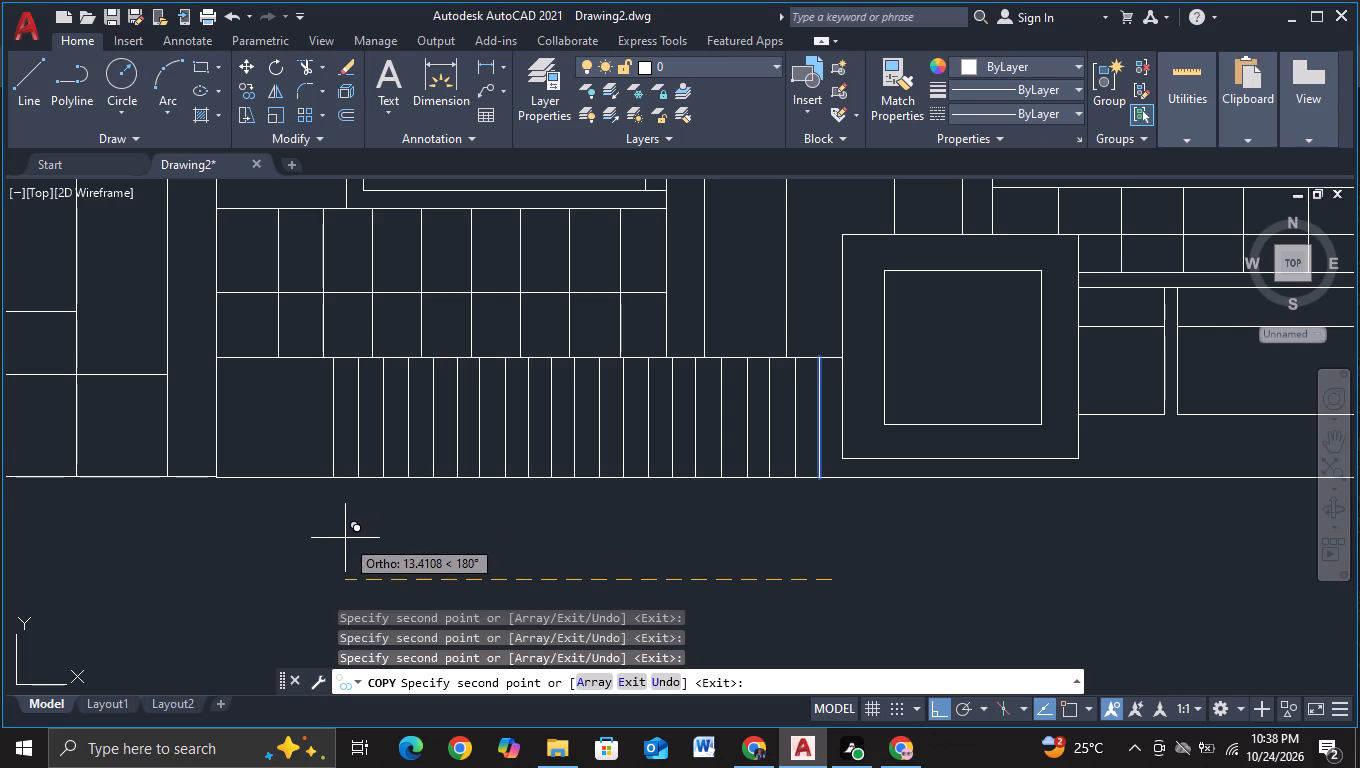
{"action": "left_click", "coordinate": [345, 538]}
{"action": "left_click", "coordinate": [319, 535]}
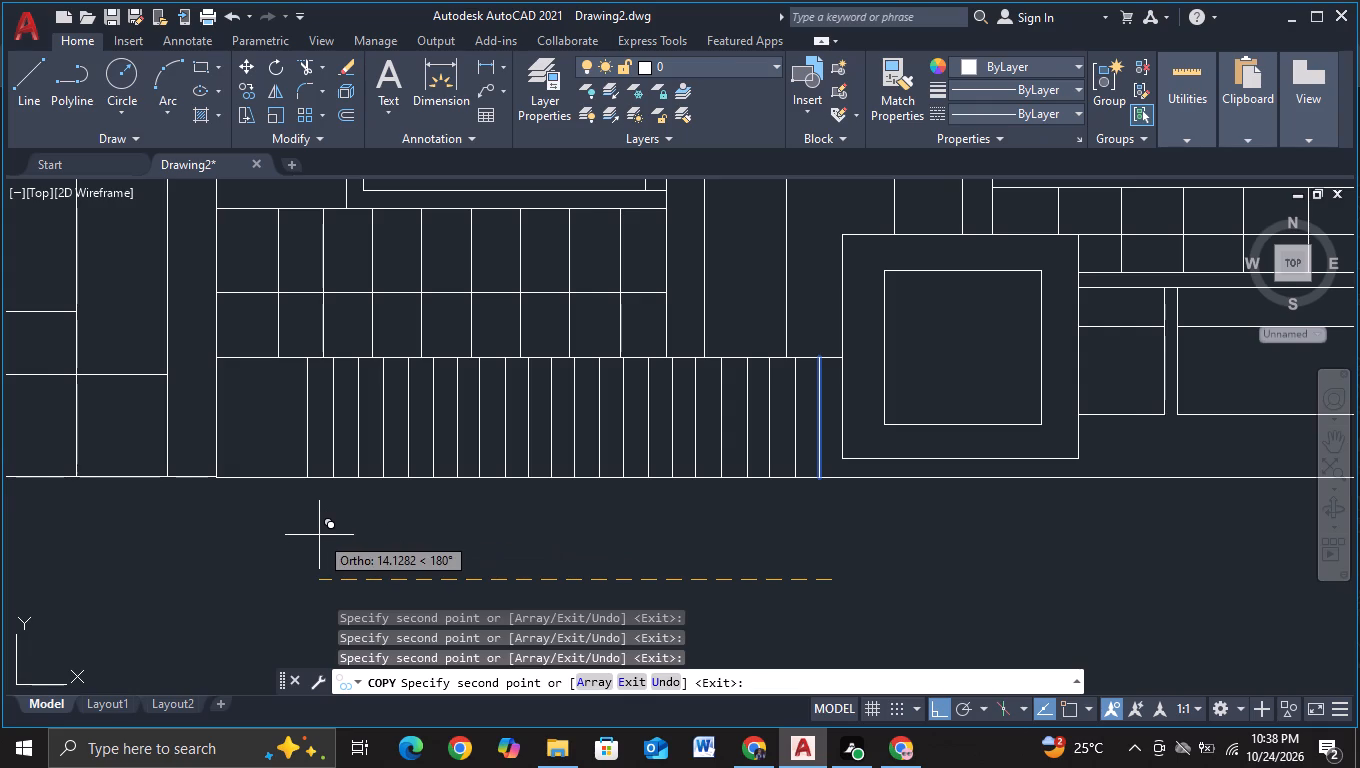
{"action": "key", "text": "Escape"}
Examine the facade's lower edge from the new vertical slats leftward, and the elevation as a whole.
{"action": "scroll", "coordinate": [338, 533], "scroll_direction": "down", "scroll_amount": 2}
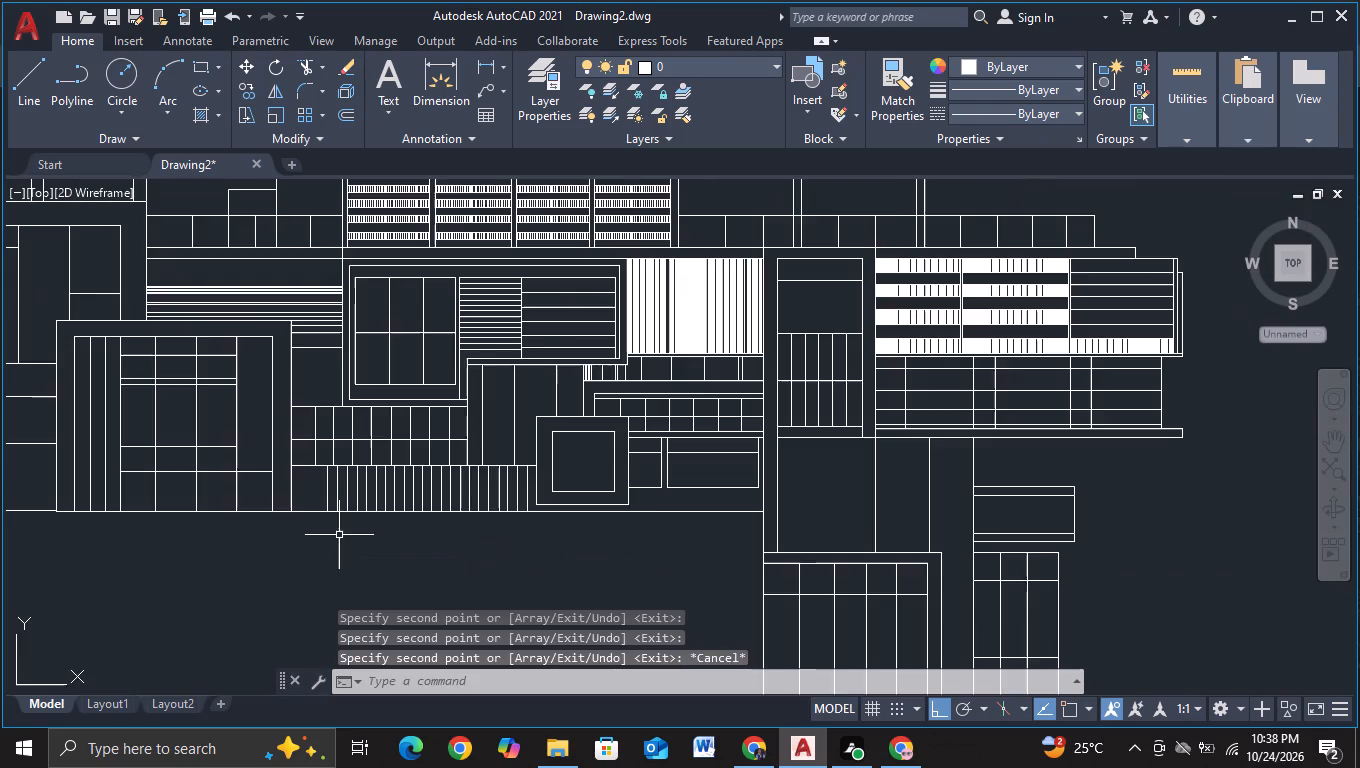
{"action": "middle_click_drag", "start_coordinate": [340, 549], "coordinate": [468, 545]}
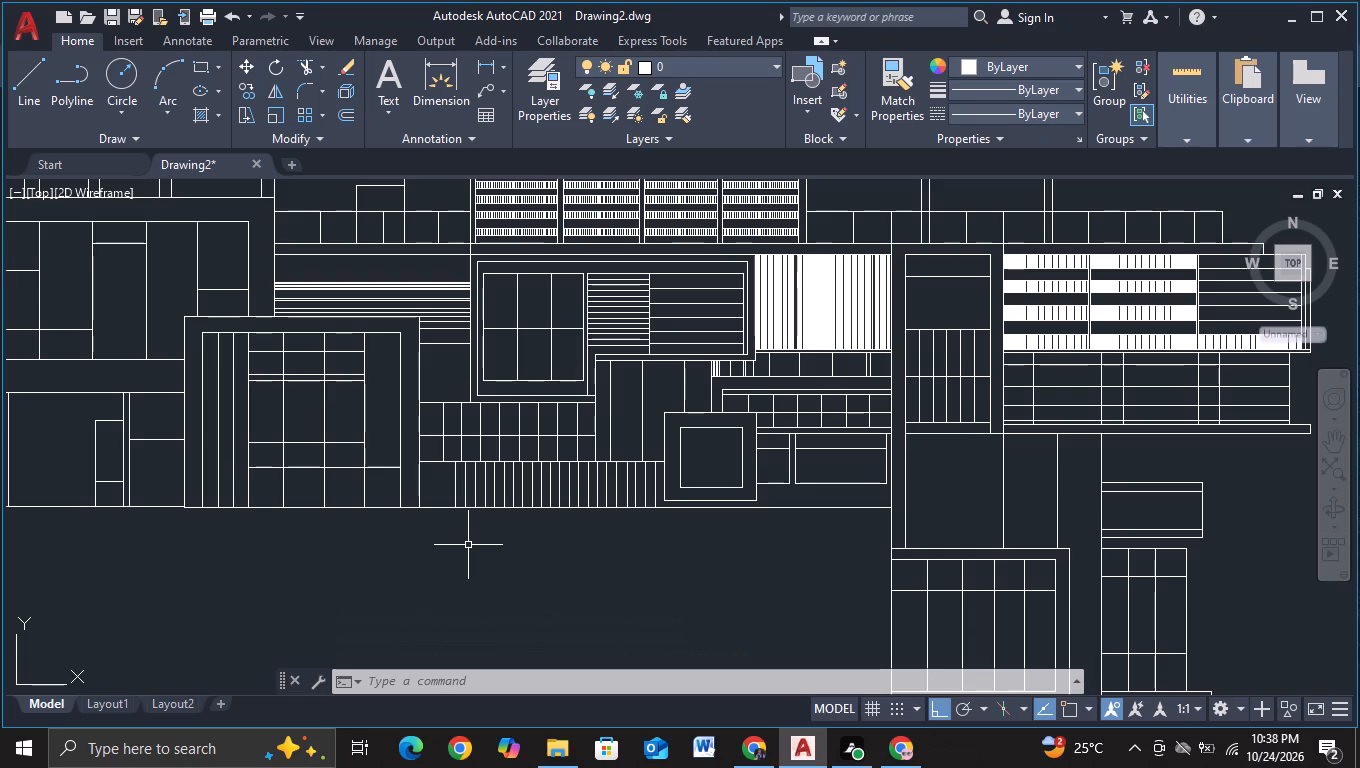
{"action": "middle_click_drag", "start_coordinate": [468, 545], "coordinate": [537, 545]}
{"action": "middle_click_drag", "start_coordinate": [497, 556], "coordinate": [693, 523]}
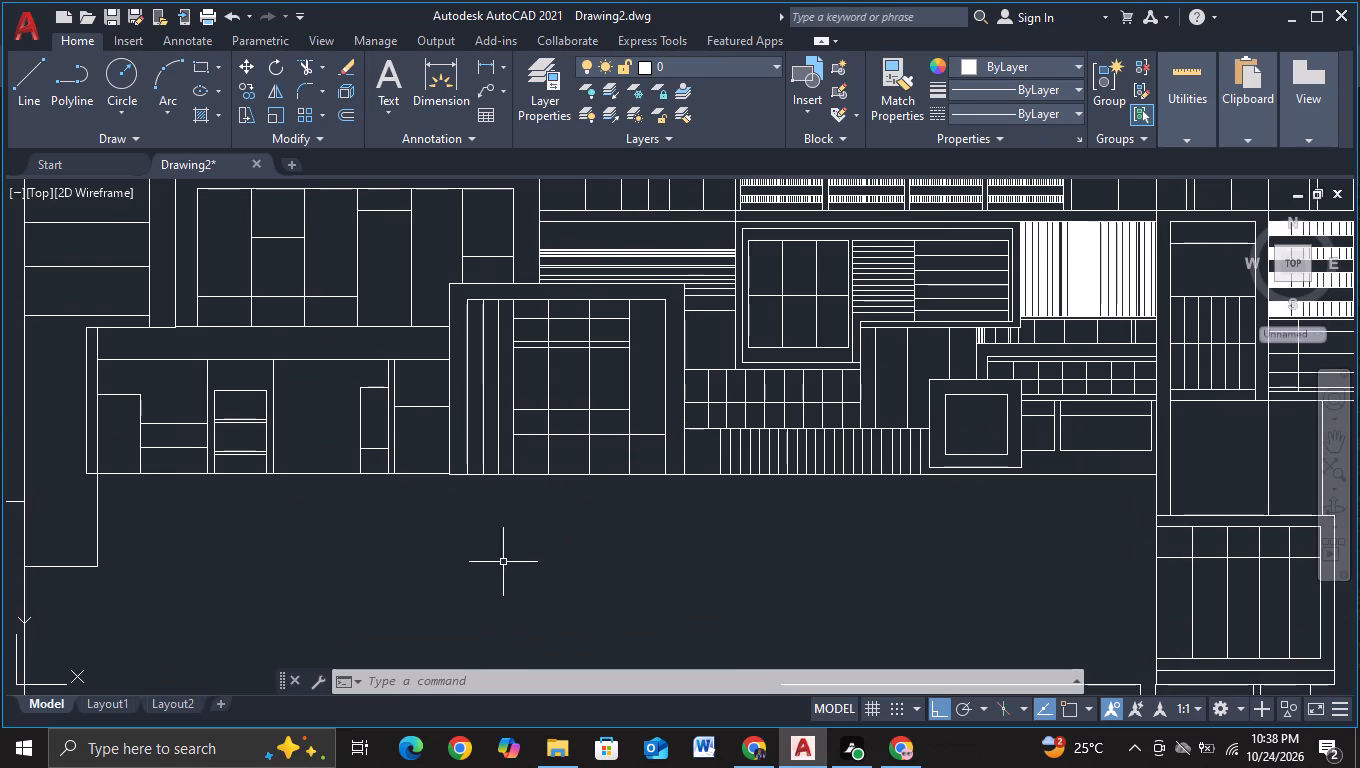
{"action": "middle_click_drag", "start_coordinate": [442, 553], "coordinate": [665, 547]}
{"action": "scroll", "coordinate": [567, 558], "scroll_direction": "down", "scroll_amount": 2}
{"action": "middle_click_drag", "start_coordinate": [567, 559], "coordinate": [579, 508]}
{"action": "scroll", "coordinate": [575, 530], "scroll_direction": "up", "scroll_amount": 1}
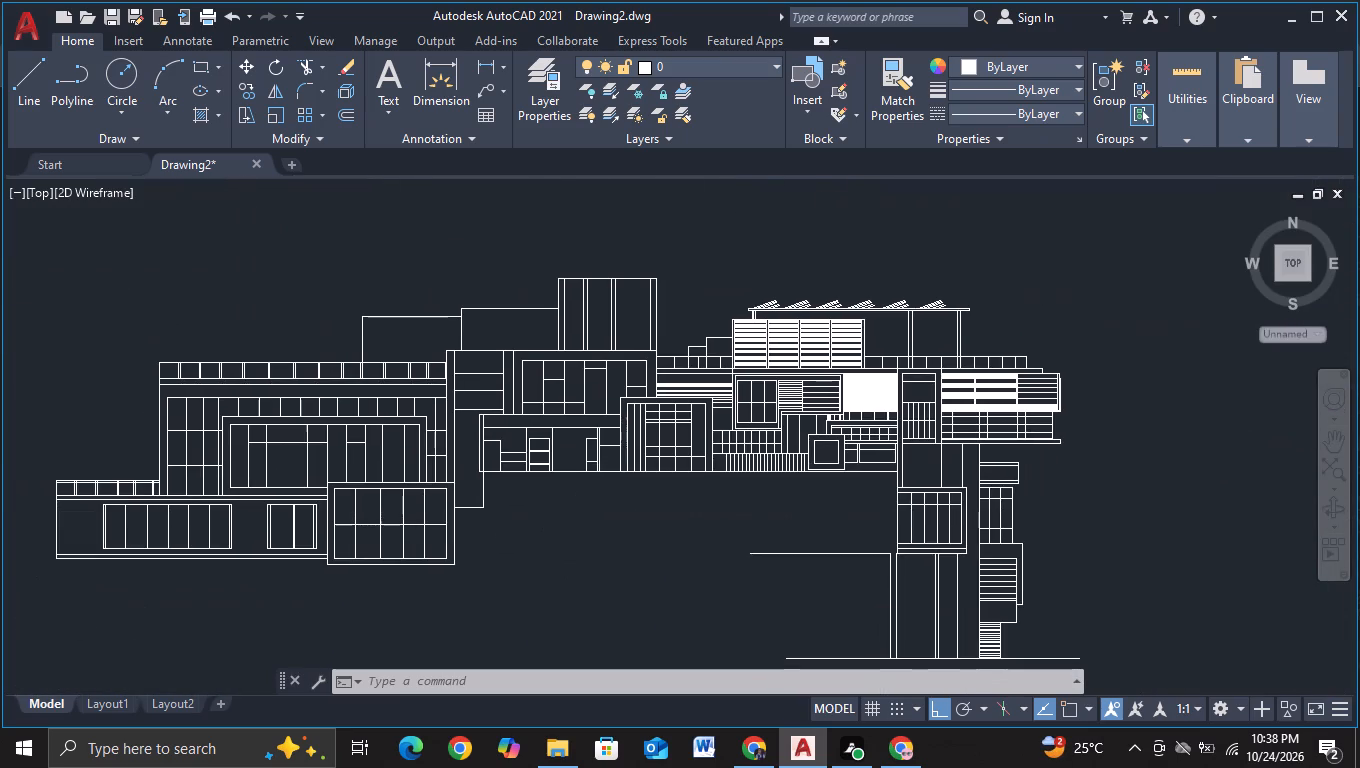
Draw a line about 12.7 units down beneath the slatted band beside the gridded window, continuing about 25.2 units left above the long horizontal line.
{"action": "middle_click_drag", "start_coordinate": [667, 541], "coordinate": [520, 526]}
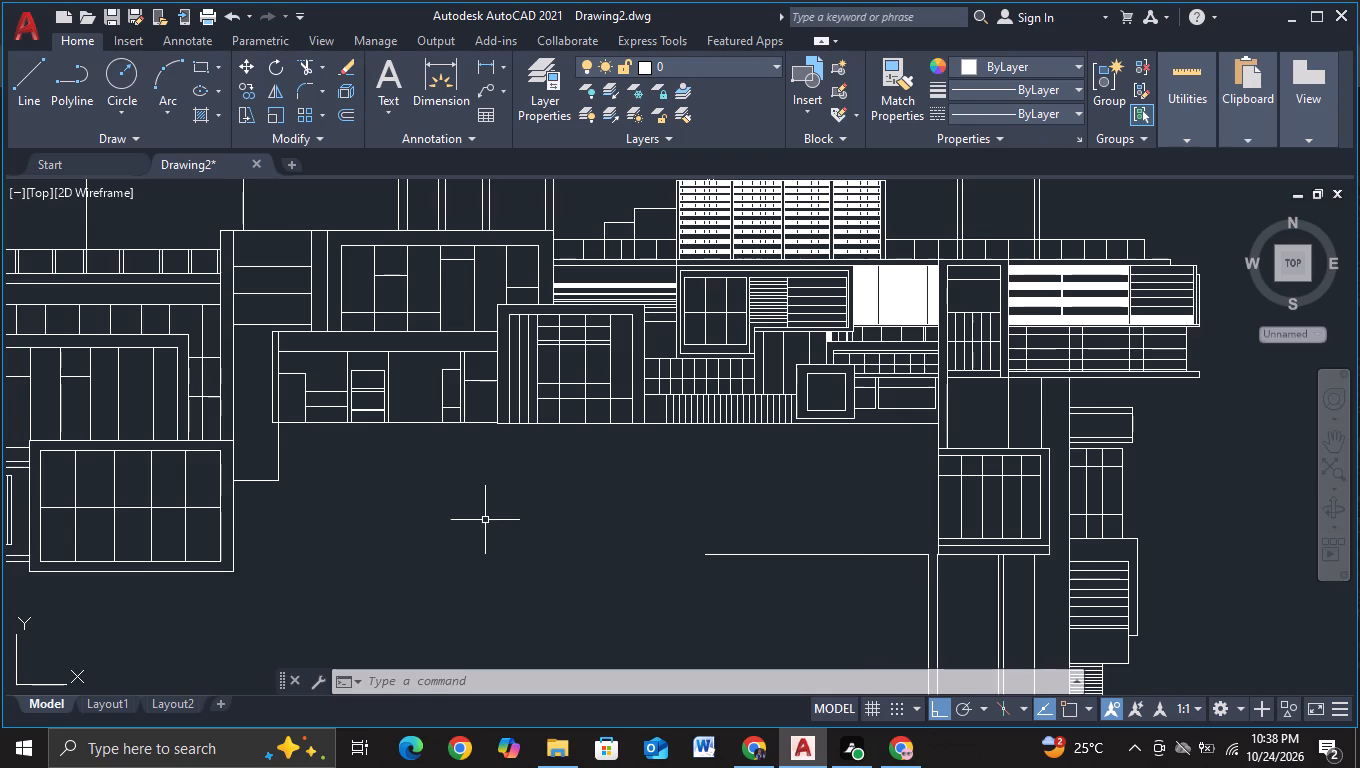
{"action": "middle_click_drag", "start_coordinate": [484, 520], "coordinate": [404, 516]}
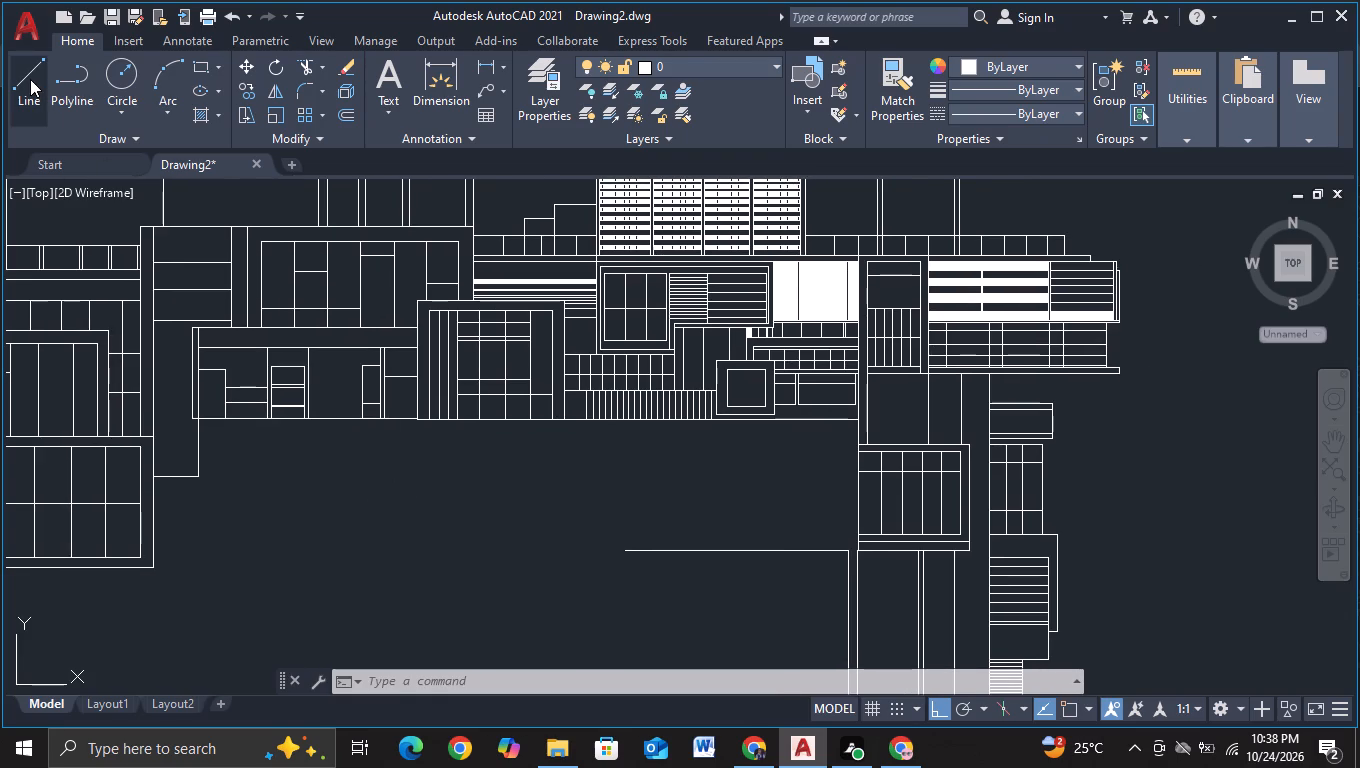
{"action": "left_click", "coordinate": [30, 79]}
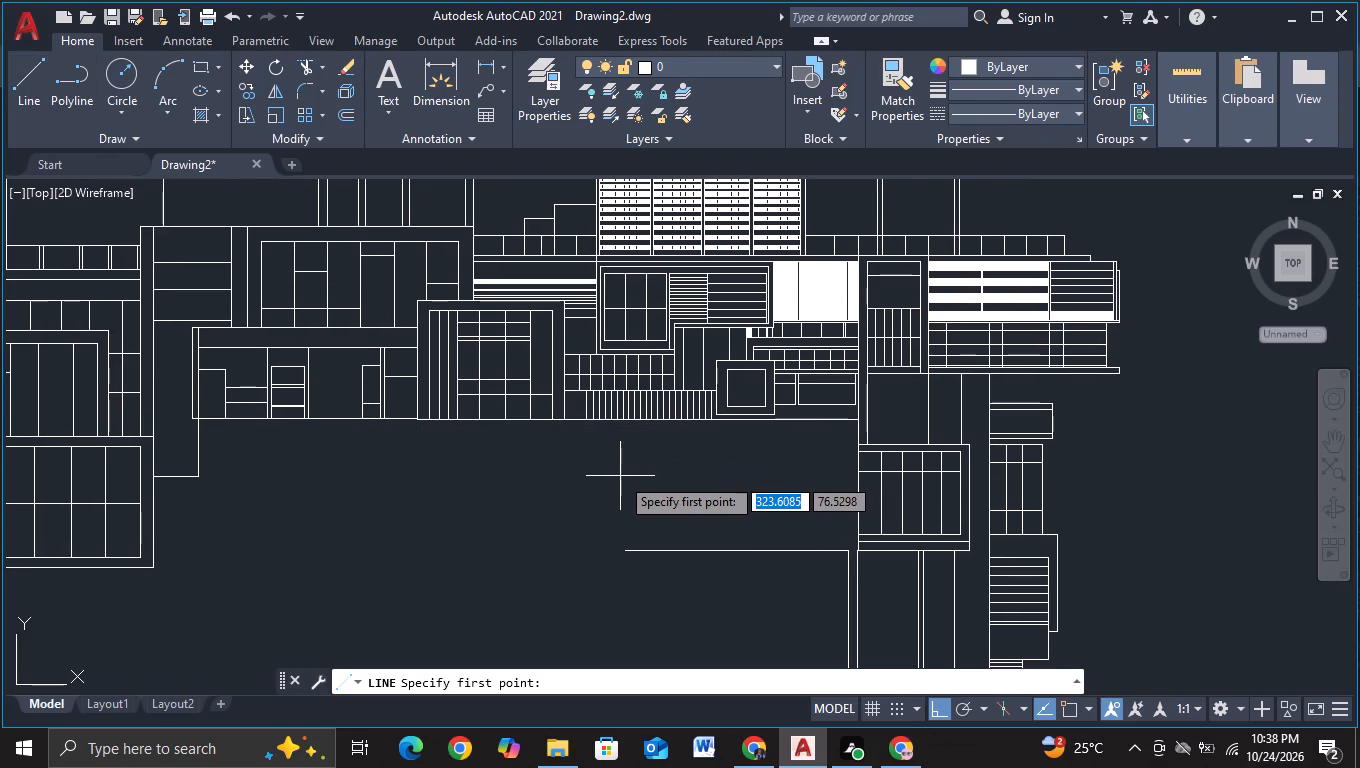
{"action": "scroll", "coordinate": [804, 469], "scroll_direction": "up", "scroll_amount": 3}
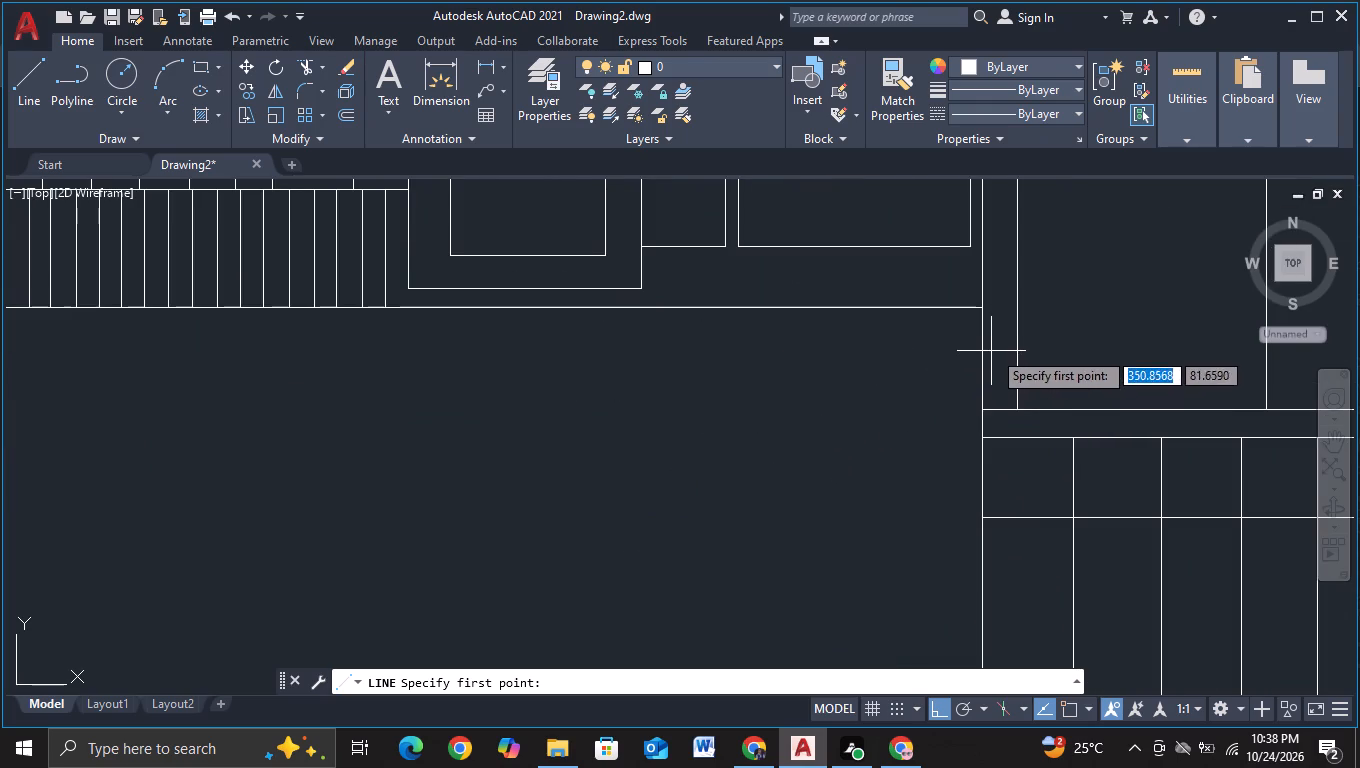
{"action": "left_click", "coordinate": [937, 341]}
{"action": "scroll", "coordinate": [859, 500], "scroll_direction": "down", "scroll_amount": 2}
{"action": "middle_click_drag", "start_coordinate": [859, 510], "coordinate": [851, 421]}
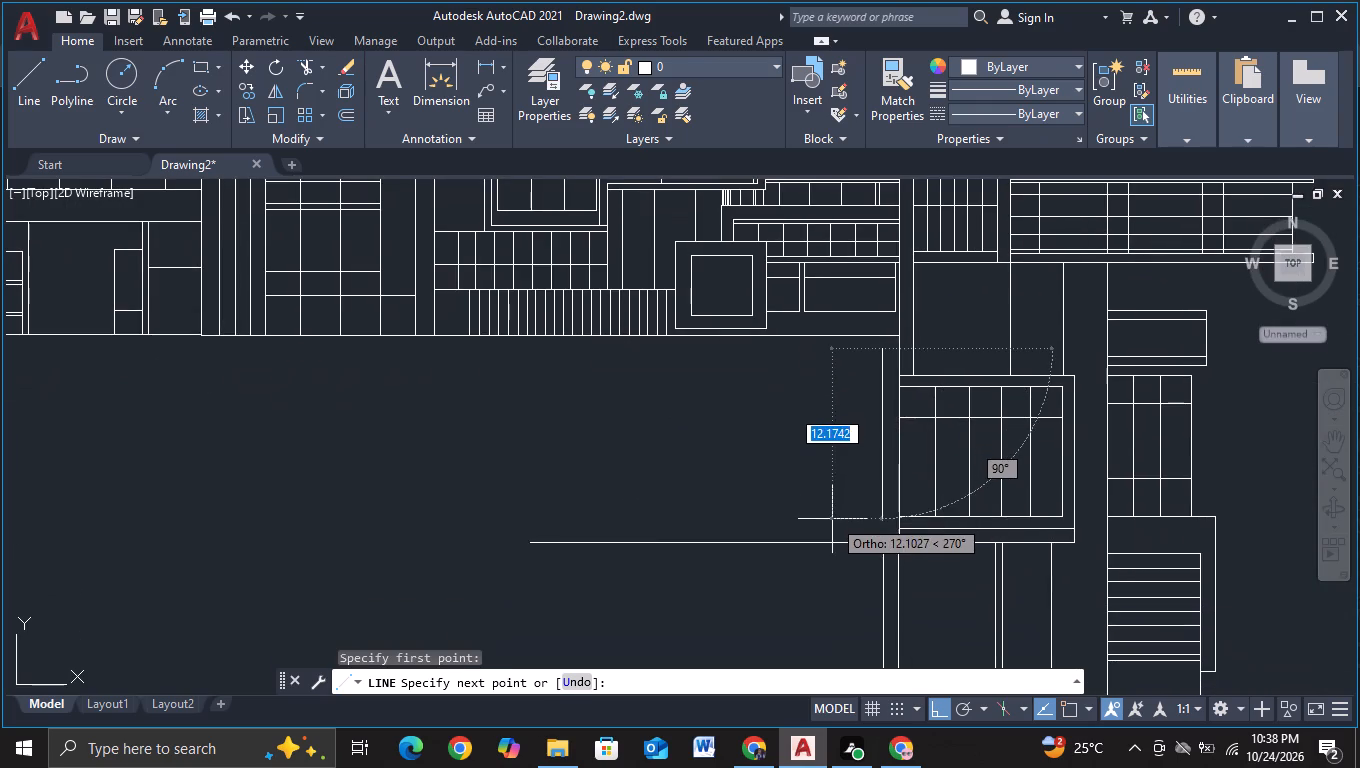
{"action": "scroll", "coordinate": [832, 519], "scroll_direction": "up", "scroll_amount": 1}
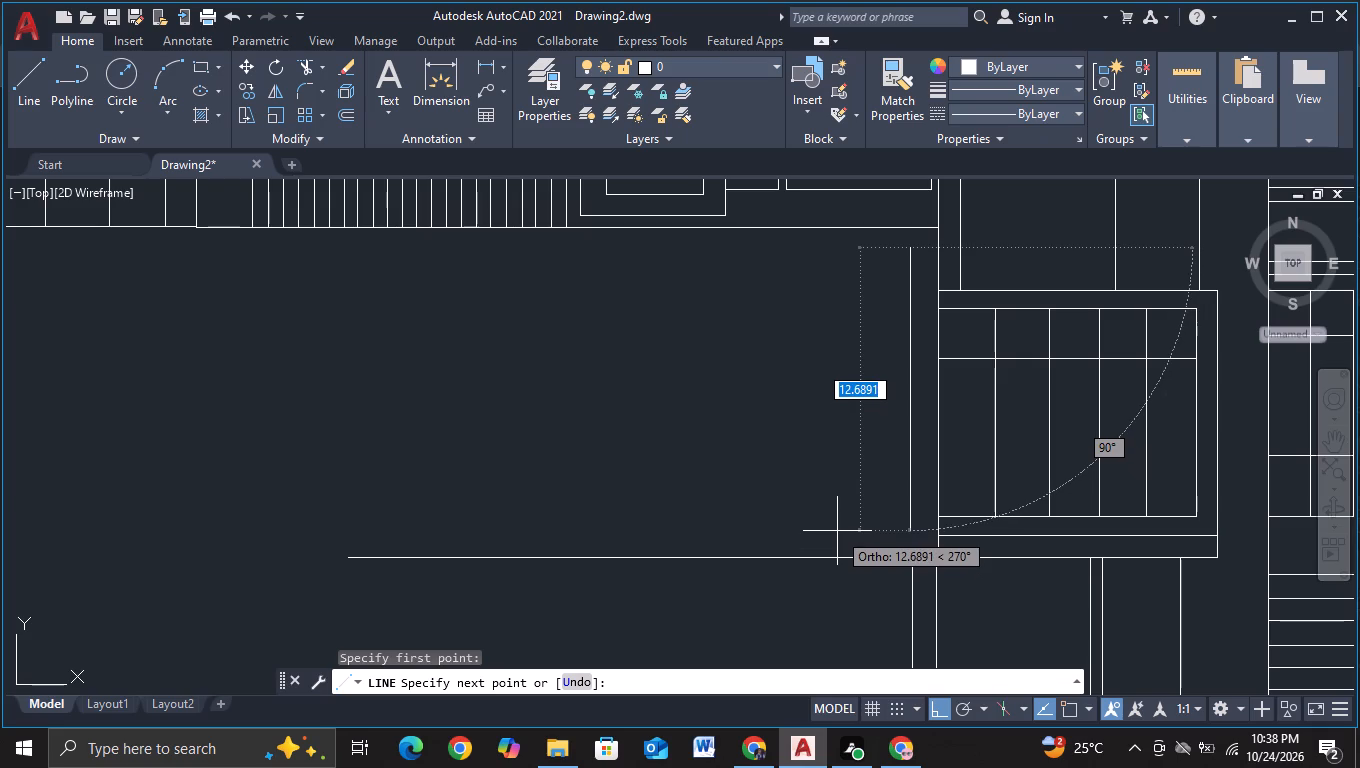
{"action": "left_click", "coordinate": [837, 531]}
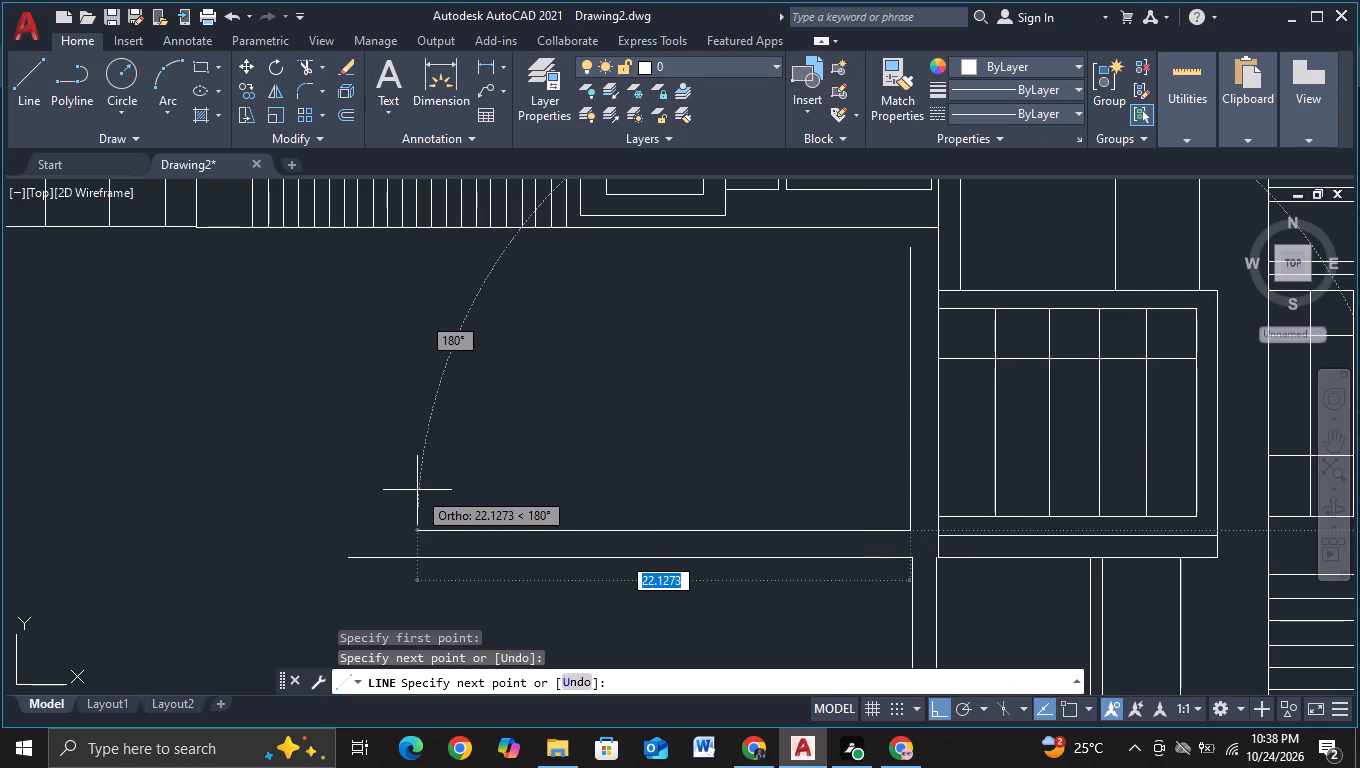
{"action": "left_click", "coordinate": [348, 487]}
{"action": "key", "text": "Escape"}
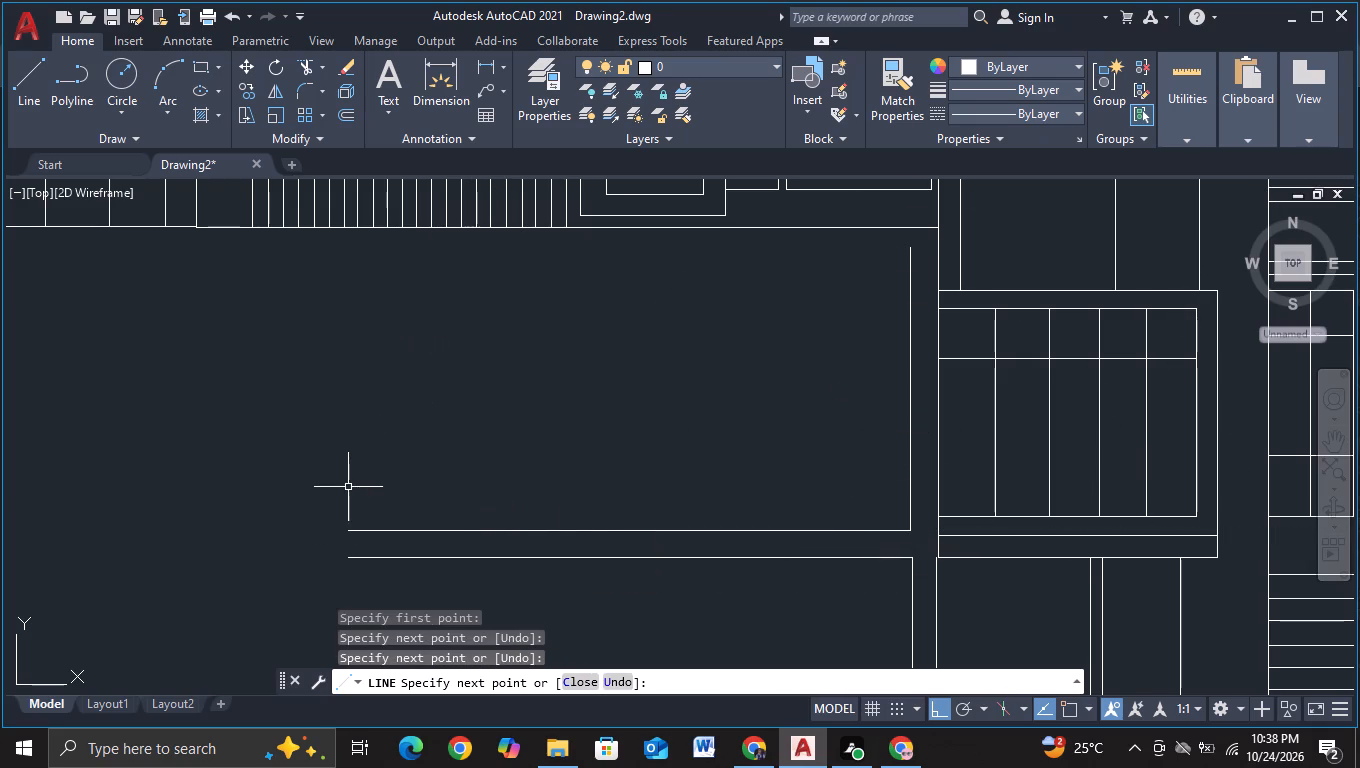
With object snap on, draw a horizontal line about 25.2 units leftward from the new vertical line's top end, aligned with the lower line's end.
{"action": "left_click", "coordinate": [19, 84]}
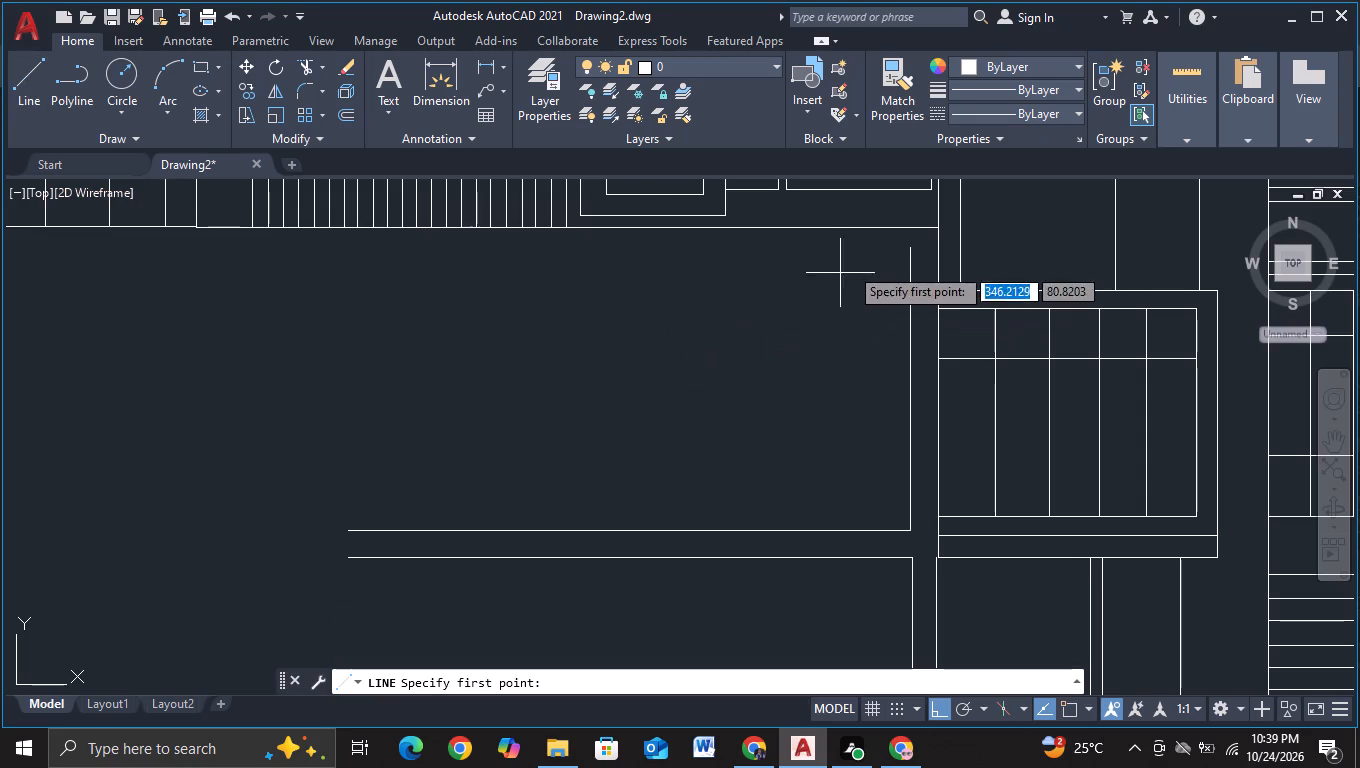
{"action": "key", "text": "F3"}
{"action": "left_click", "coordinate": [903, 252]}
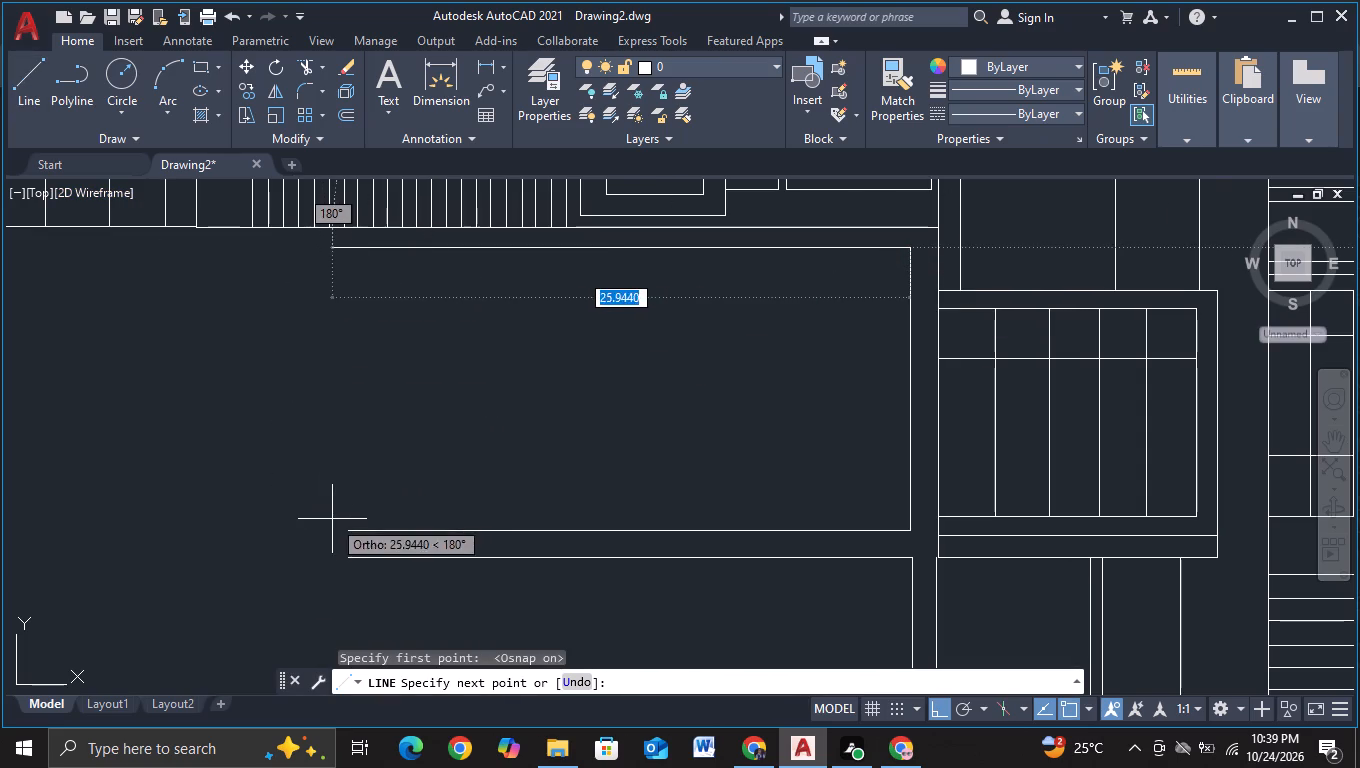
{"action": "left_click", "coordinate": [347, 248]}
{"action": "key", "text": "Escape"}
Draw a short horizontal line joining the gridded window's lower-left corner to the end of the long line beneath the new frame.
{"action": "middle_click_drag", "start_coordinate": [427, 413], "coordinate": [328, 375]}
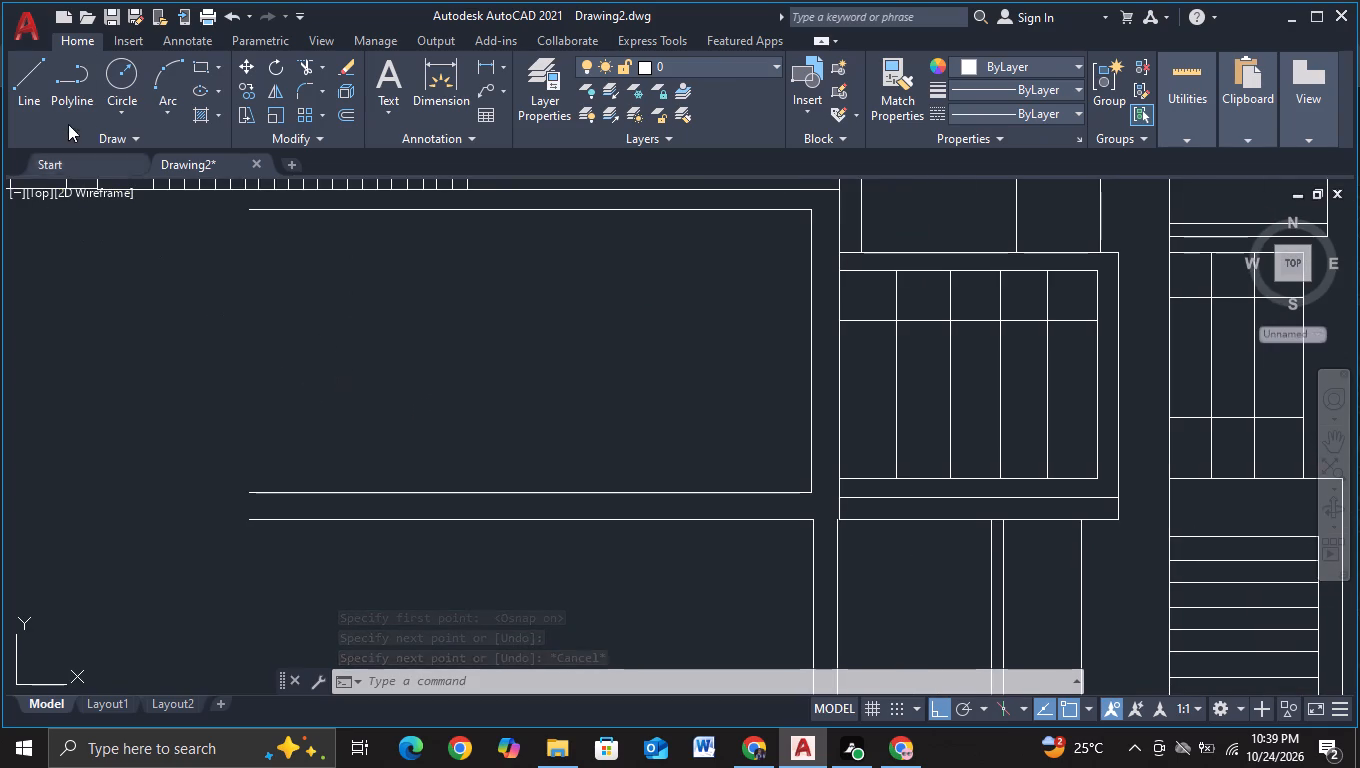
{"action": "left_click", "coordinate": [44, 106]}
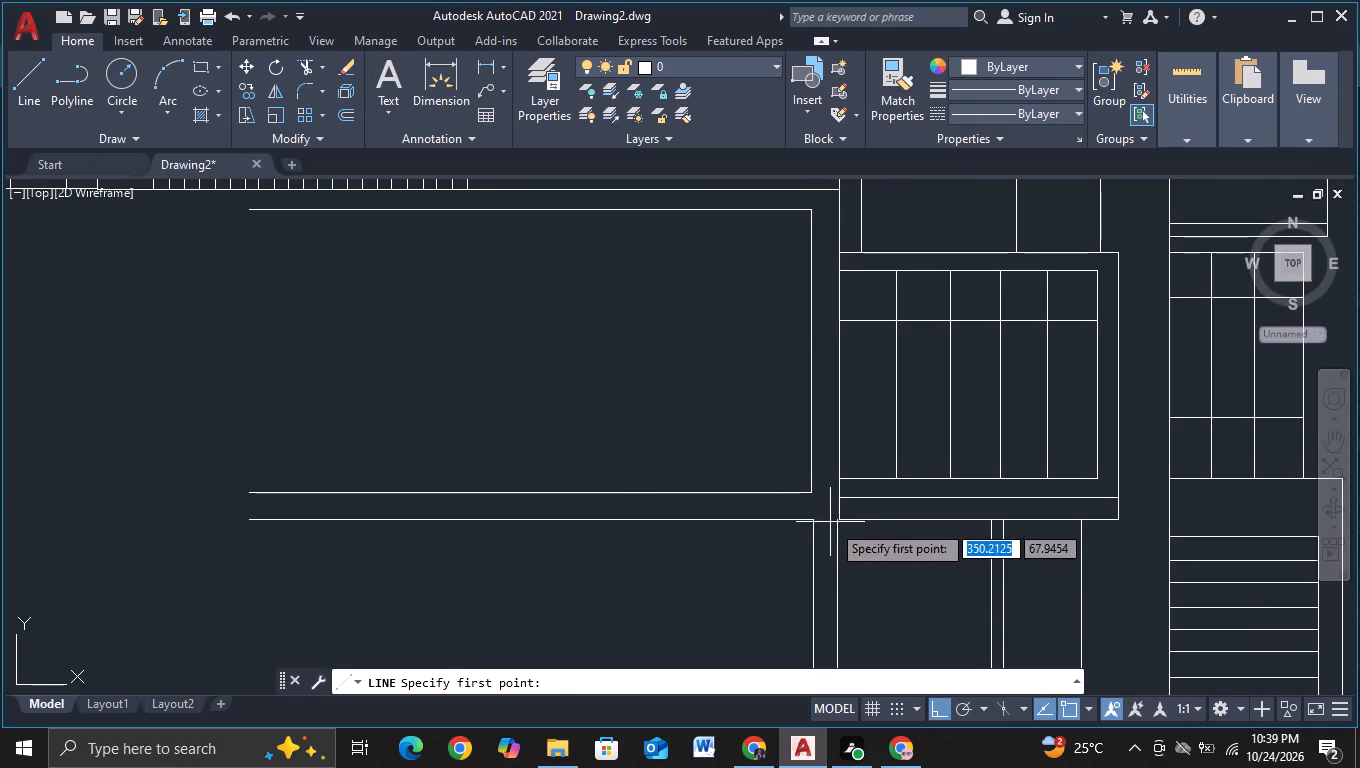
{"action": "left_click", "coordinate": [835, 526]}
{"action": "left_click", "coordinate": [815, 528]}
{"action": "key", "text": "Escape"}
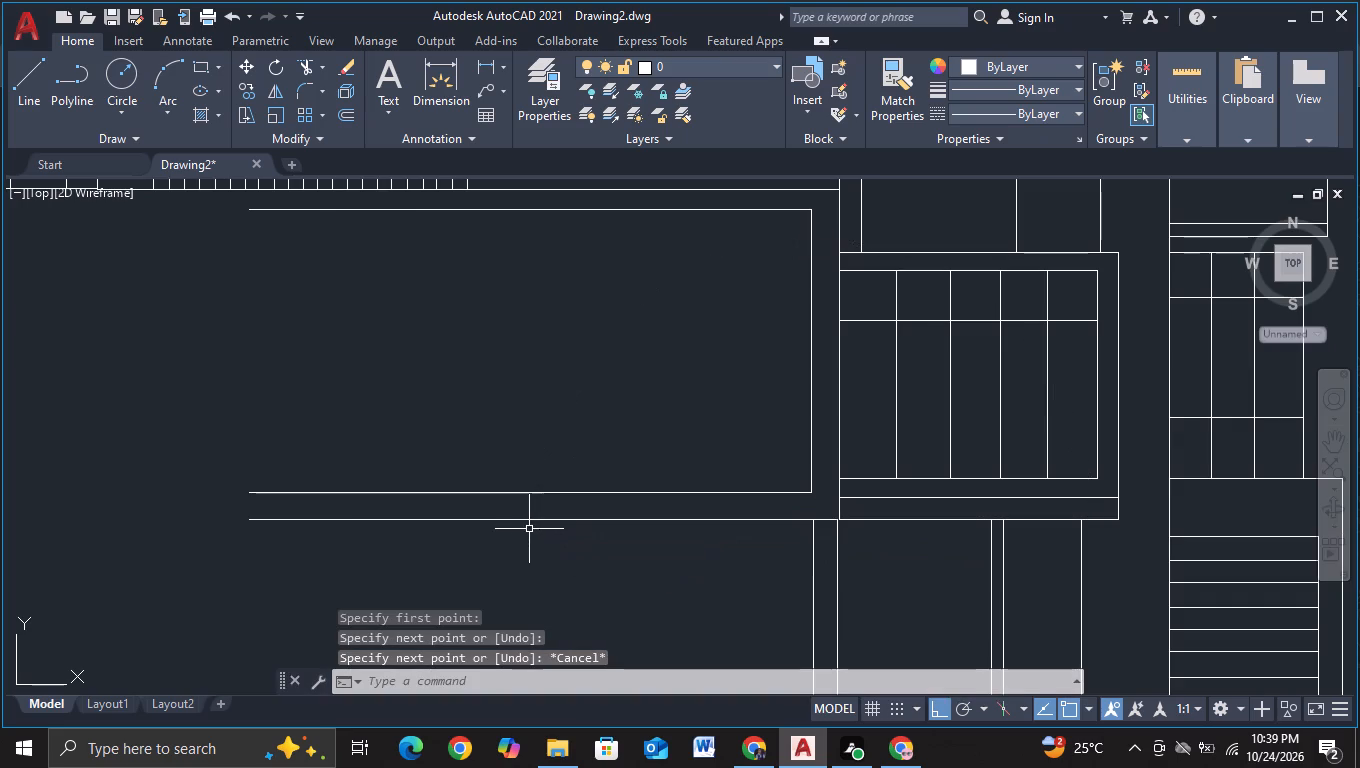
With object snap off, draw a vertical line through the new frame near its right side, extending past its top and bottom lines.
{"action": "scroll", "coordinate": [529, 529], "scroll_direction": "down", "scroll_amount": 1}
{"action": "middle_click_drag", "start_coordinate": [535, 548], "coordinate": [592, 537]}
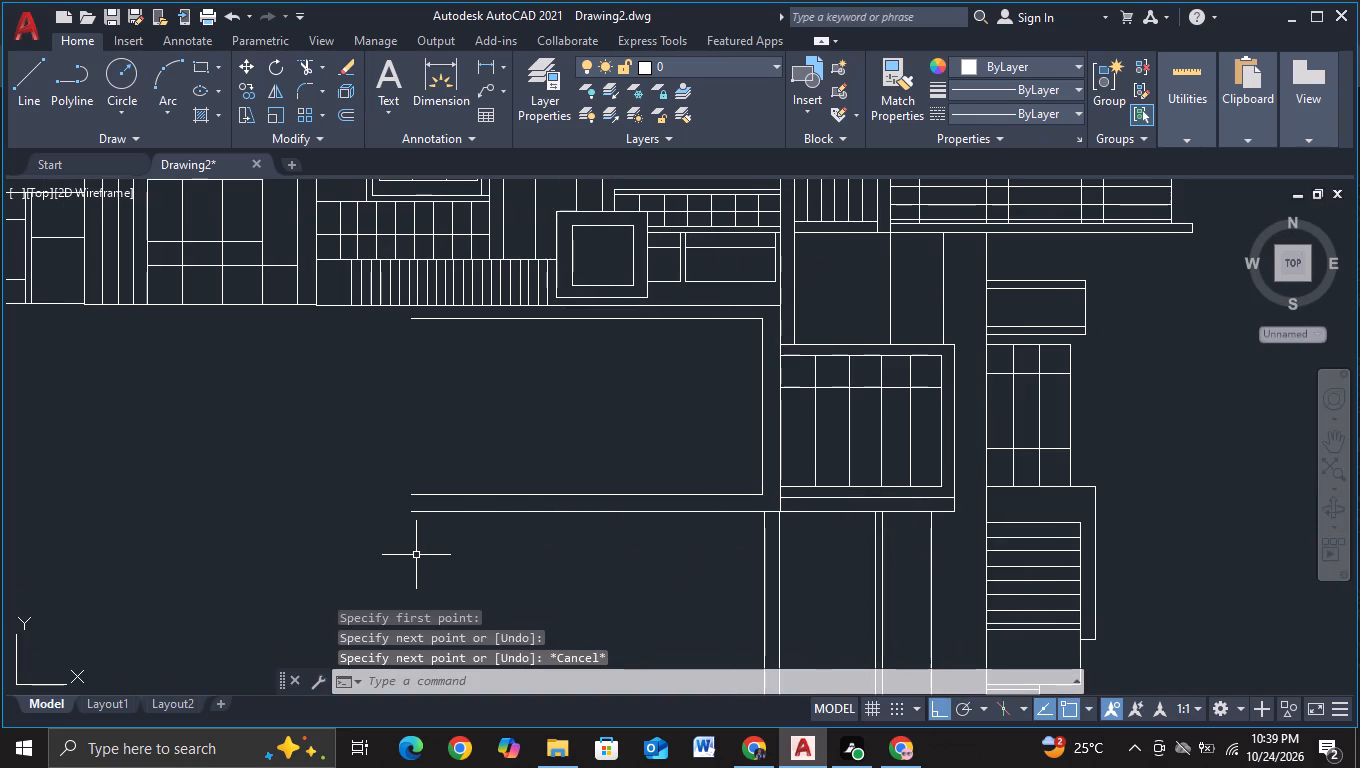
{"action": "left_click", "coordinate": [10, 80]}
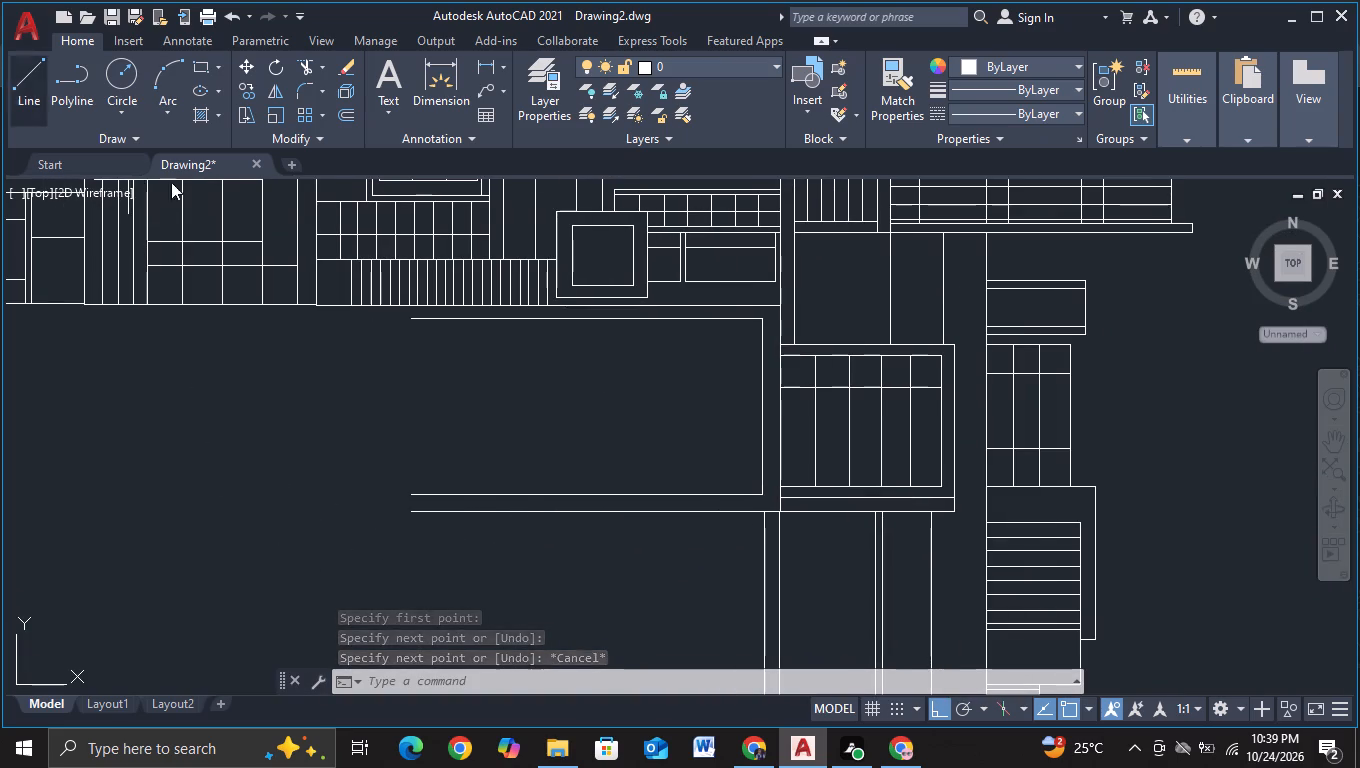
{"action": "key", "text": "F3"}
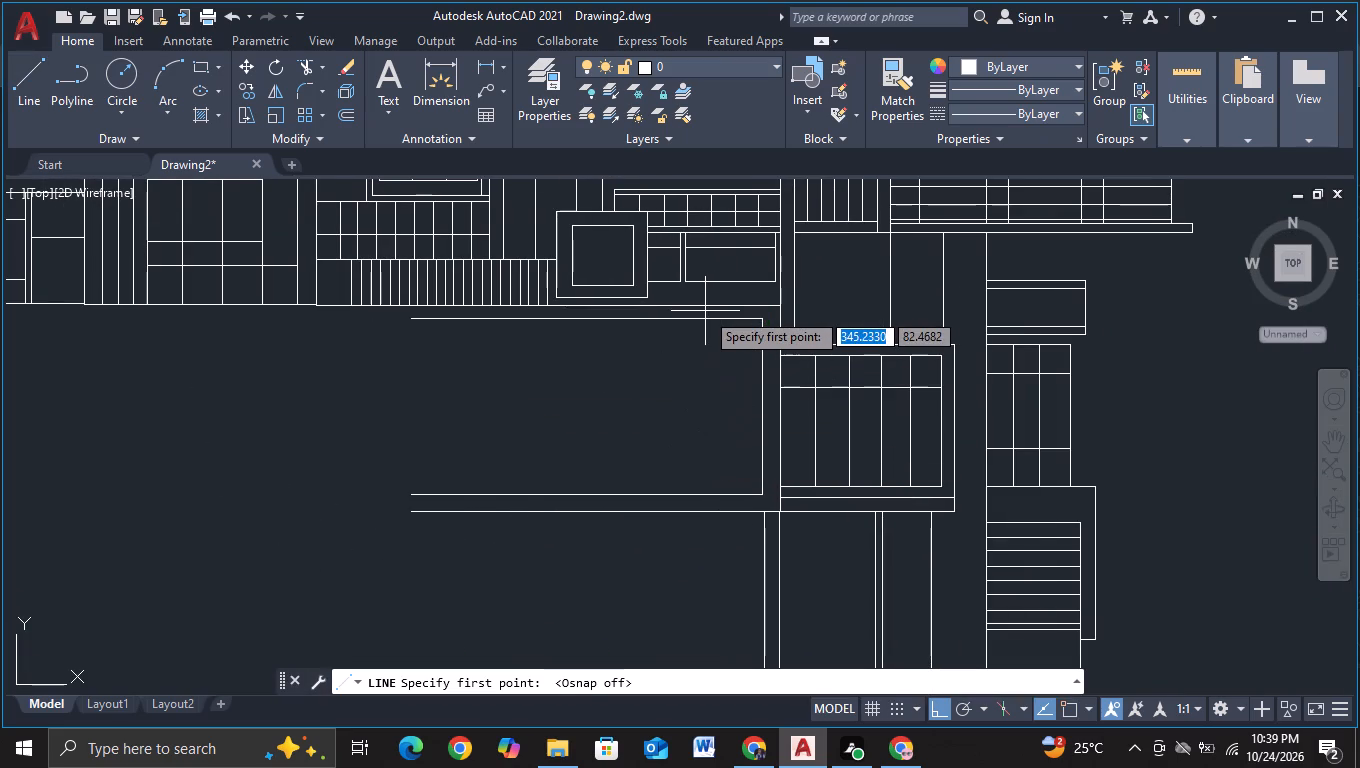
{"action": "left_click", "coordinate": [705, 311]}
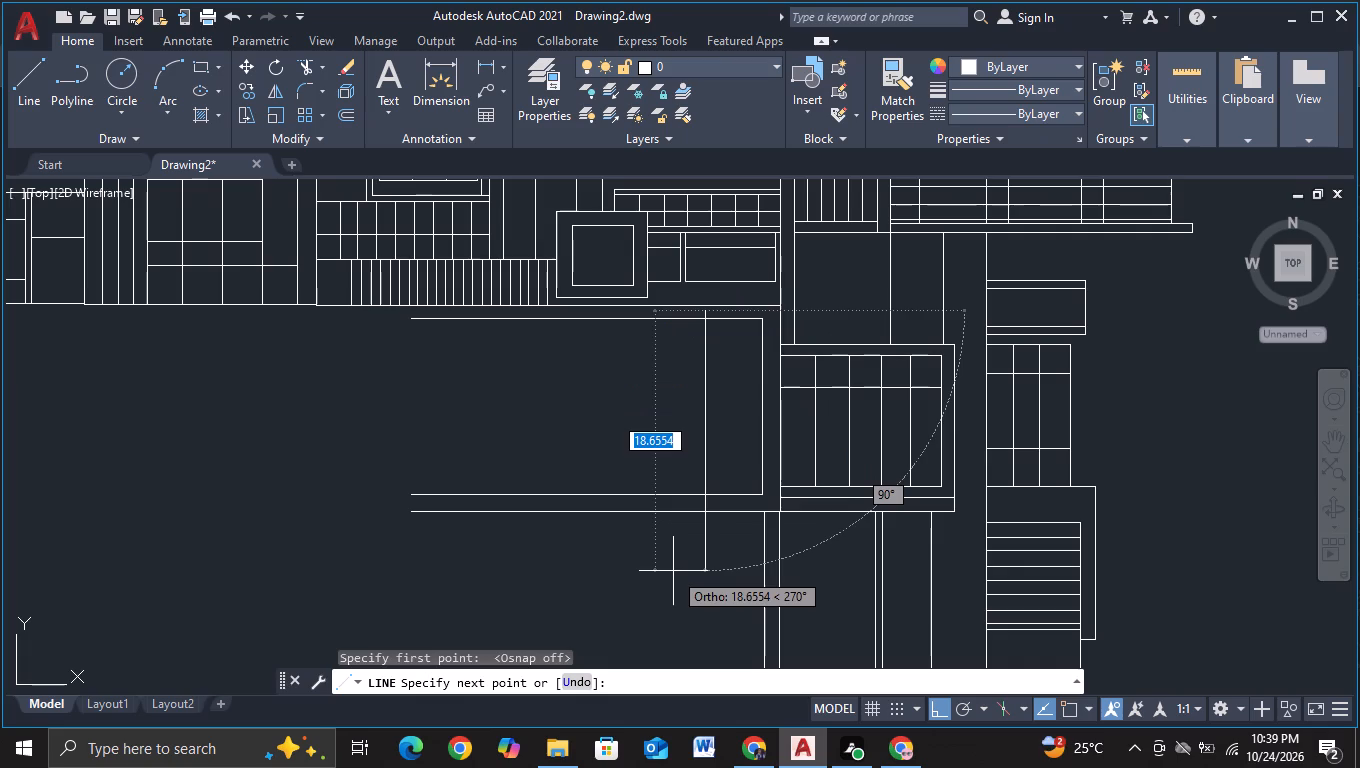
{"action": "key", "text": "Escape"}
{"action": "left_click", "coordinate": [26, 100]}
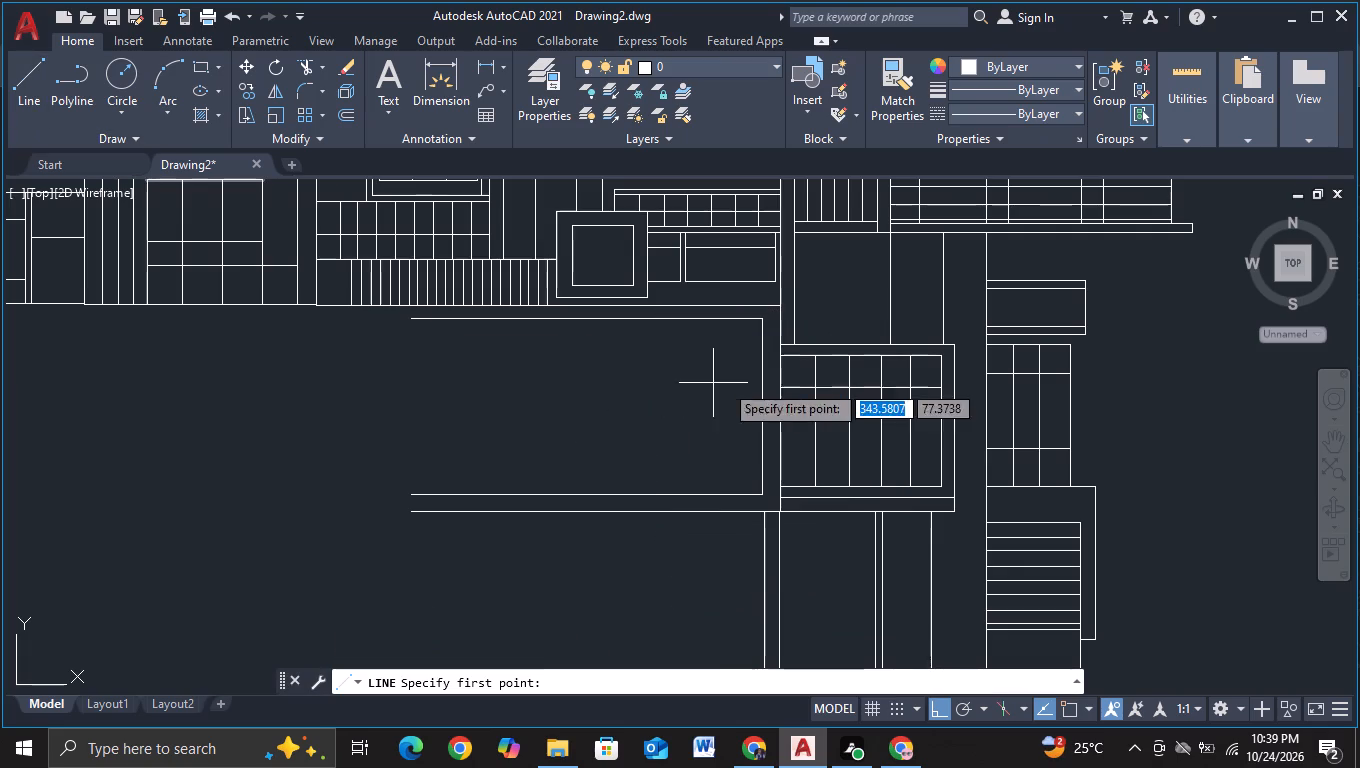
{"action": "left_click", "coordinate": [697, 311]}
{"action": "left_click", "coordinate": [676, 552]}
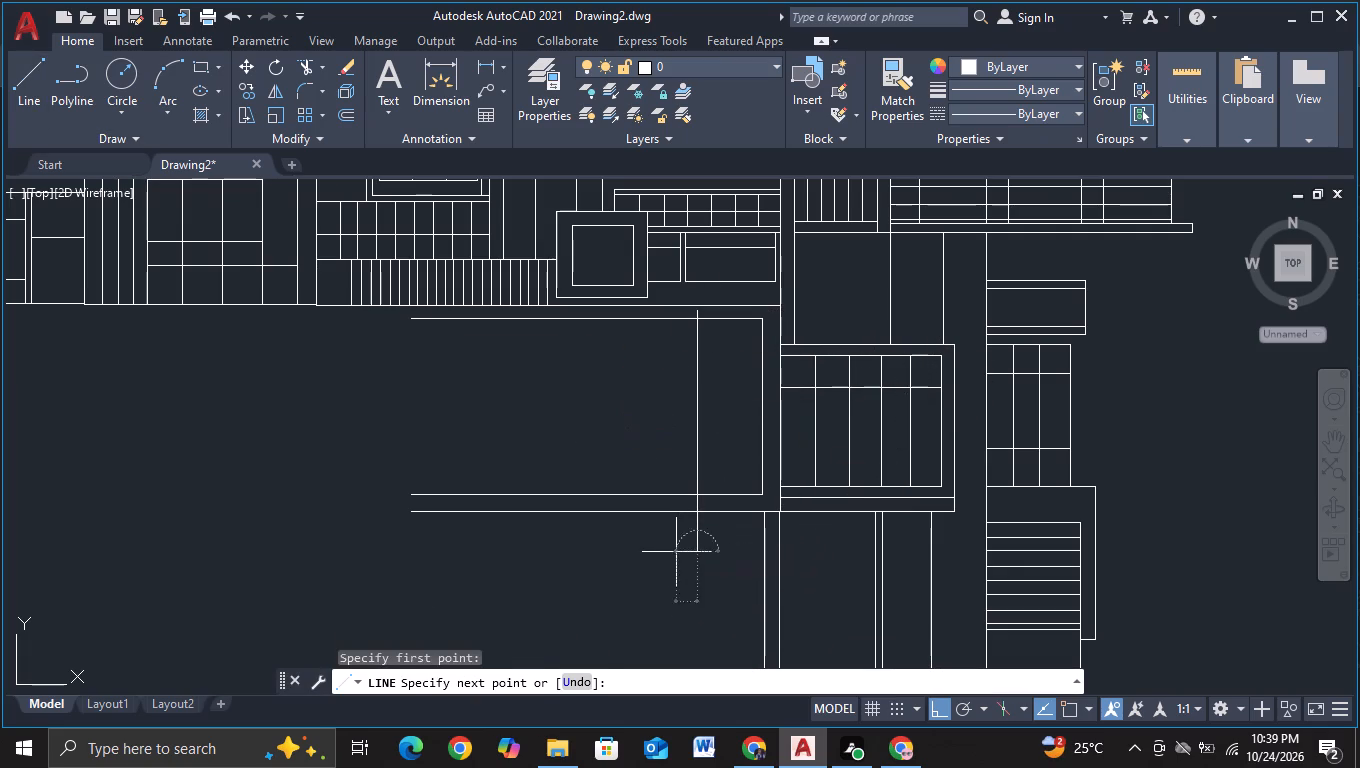
{"action": "key", "text": "Escape"}
Trim the vertical line's ends above the frame's top line and below its inner bottom line.
{"action": "left_click", "coordinate": [300, 65]}
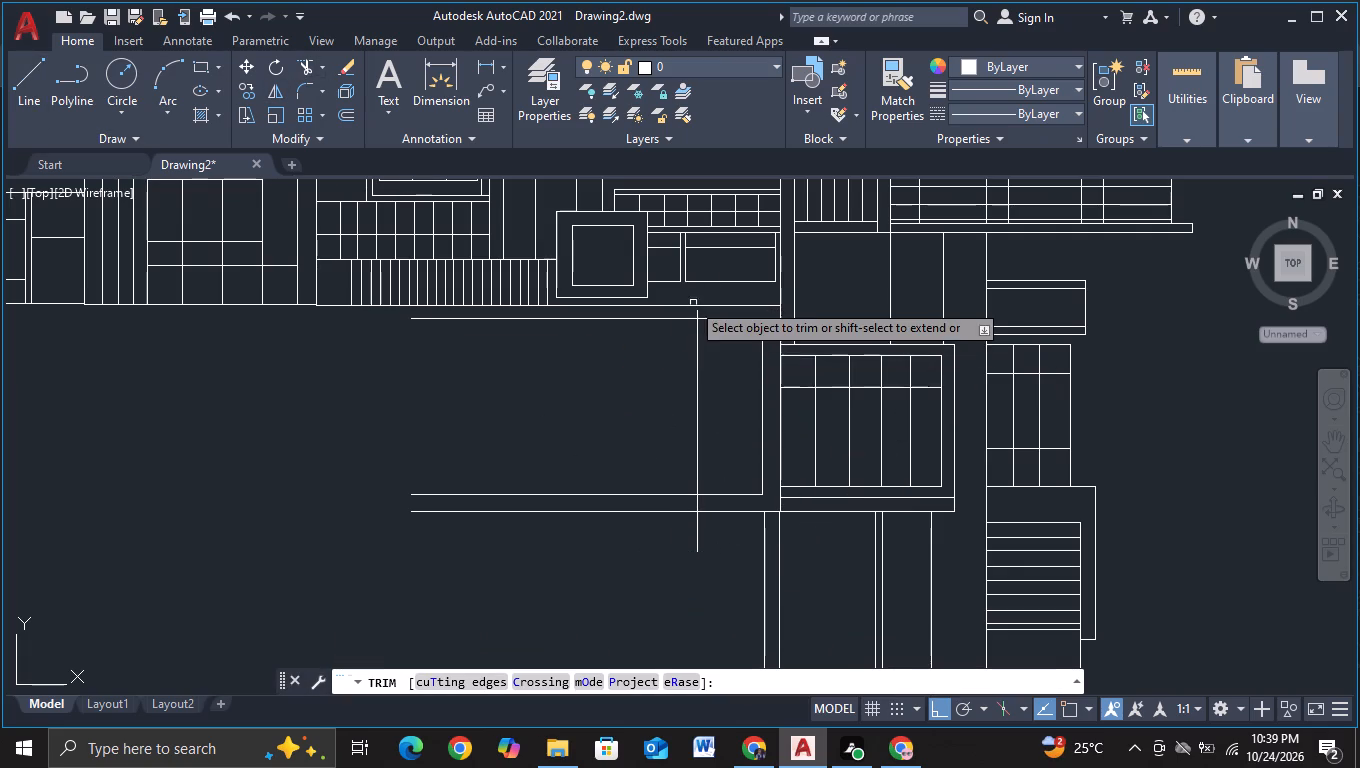
{"action": "left_click", "coordinate": [695, 312]}
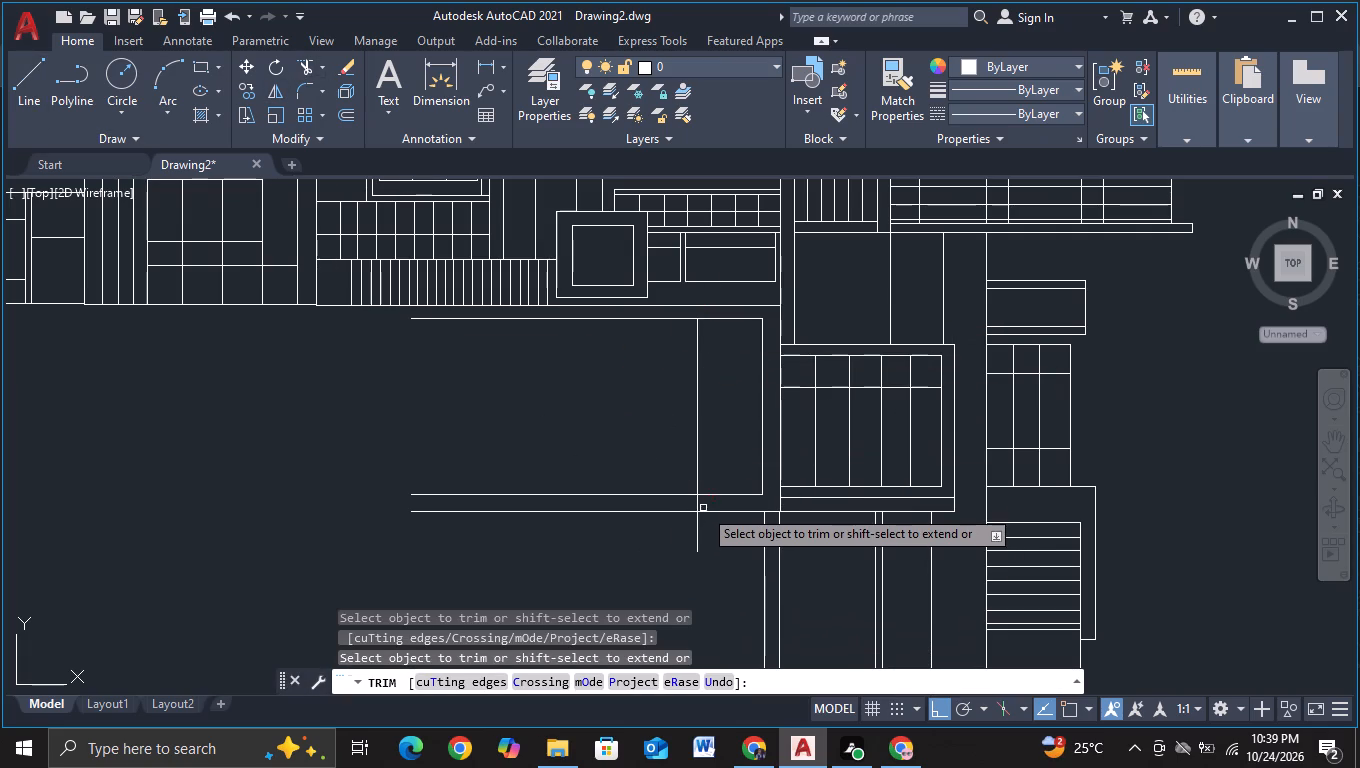
{"action": "left_click", "coordinate": [693, 504]}
{"action": "left_click", "coordinate": [712, 504]}
{"action": "left_click", "coordinate": [693, 534]}
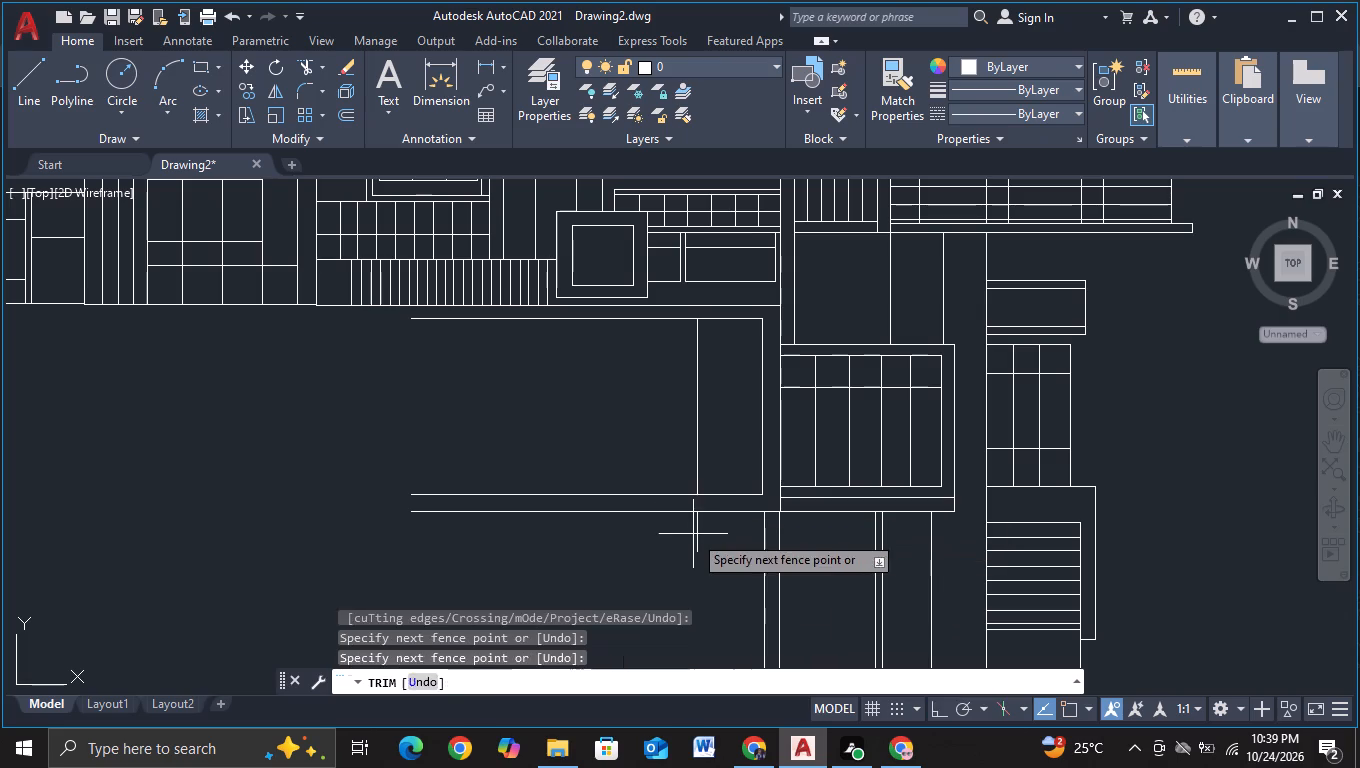
{"action": "left_click", "coordinate": [705, 534]}
{"action": "key", "text": "Escape"}
{"action": "key", "text": "Escape"}
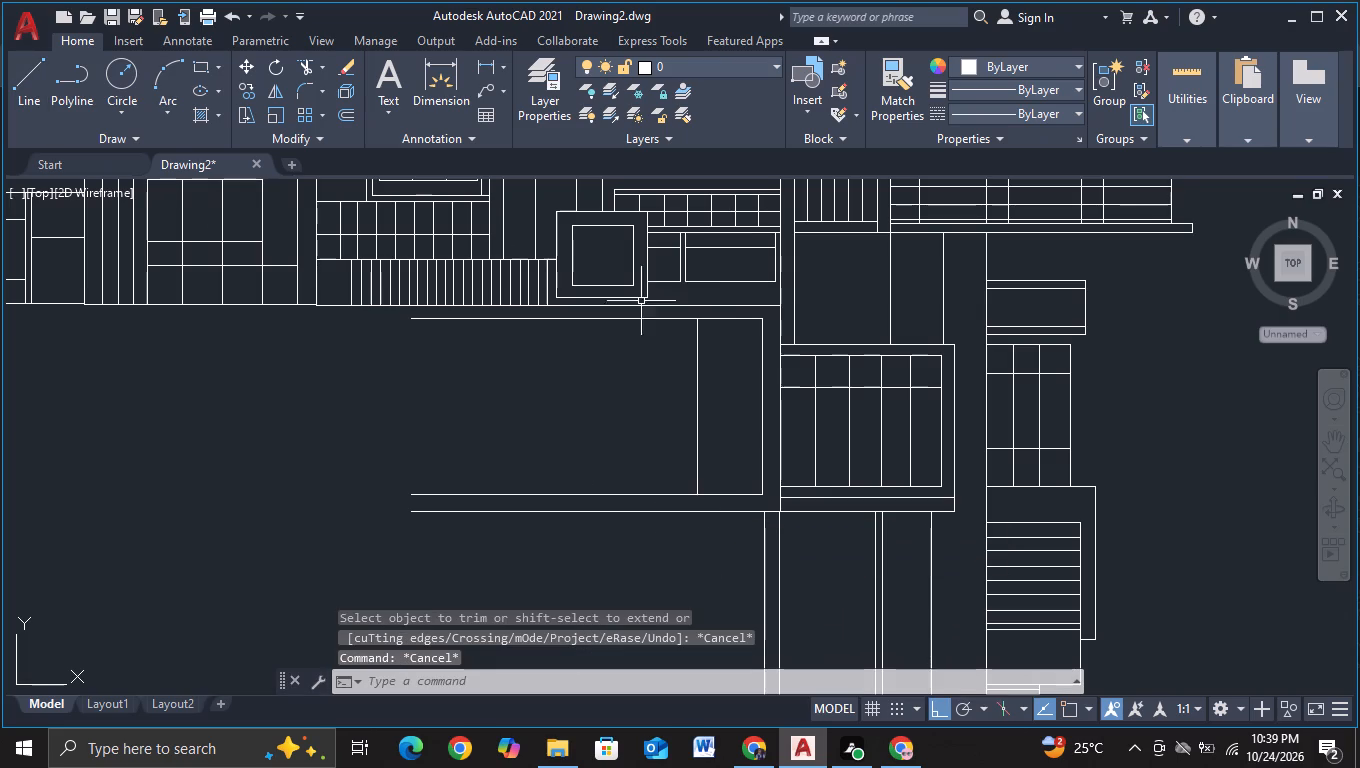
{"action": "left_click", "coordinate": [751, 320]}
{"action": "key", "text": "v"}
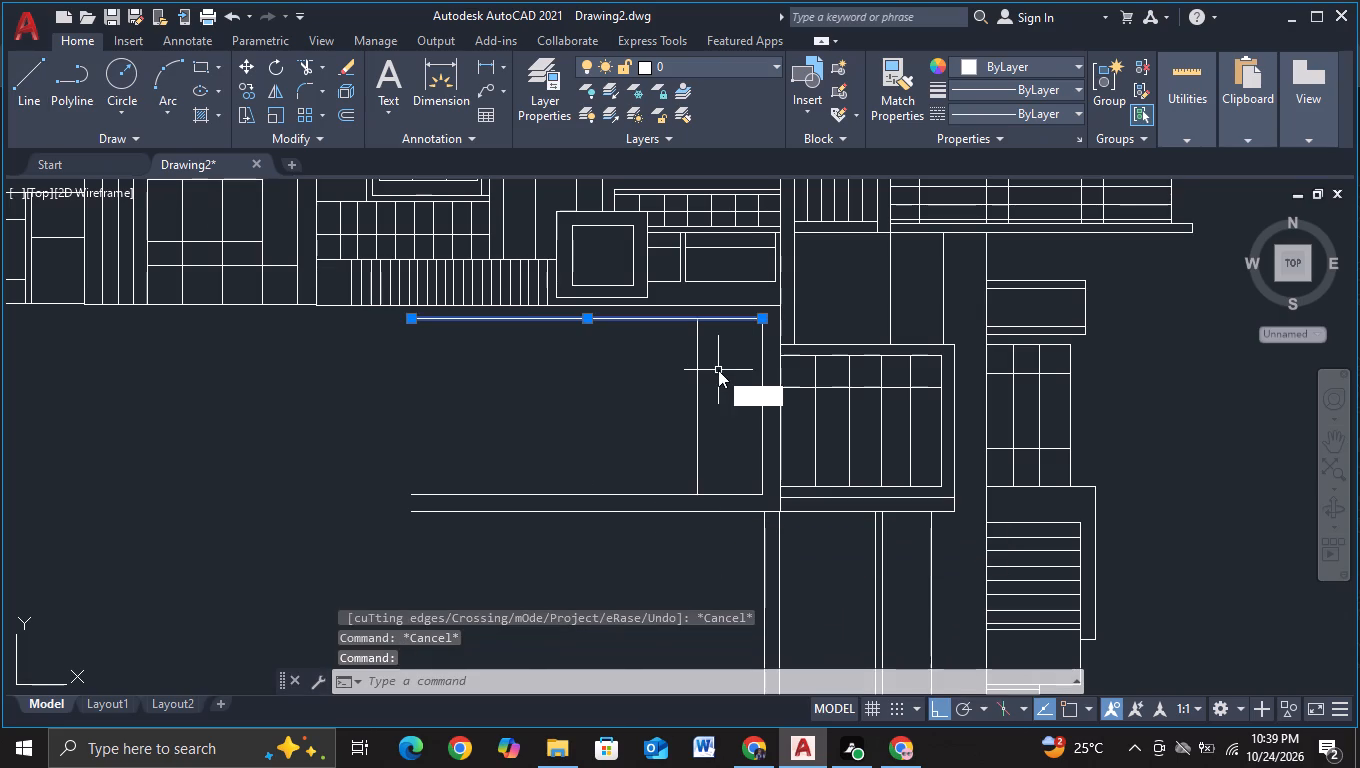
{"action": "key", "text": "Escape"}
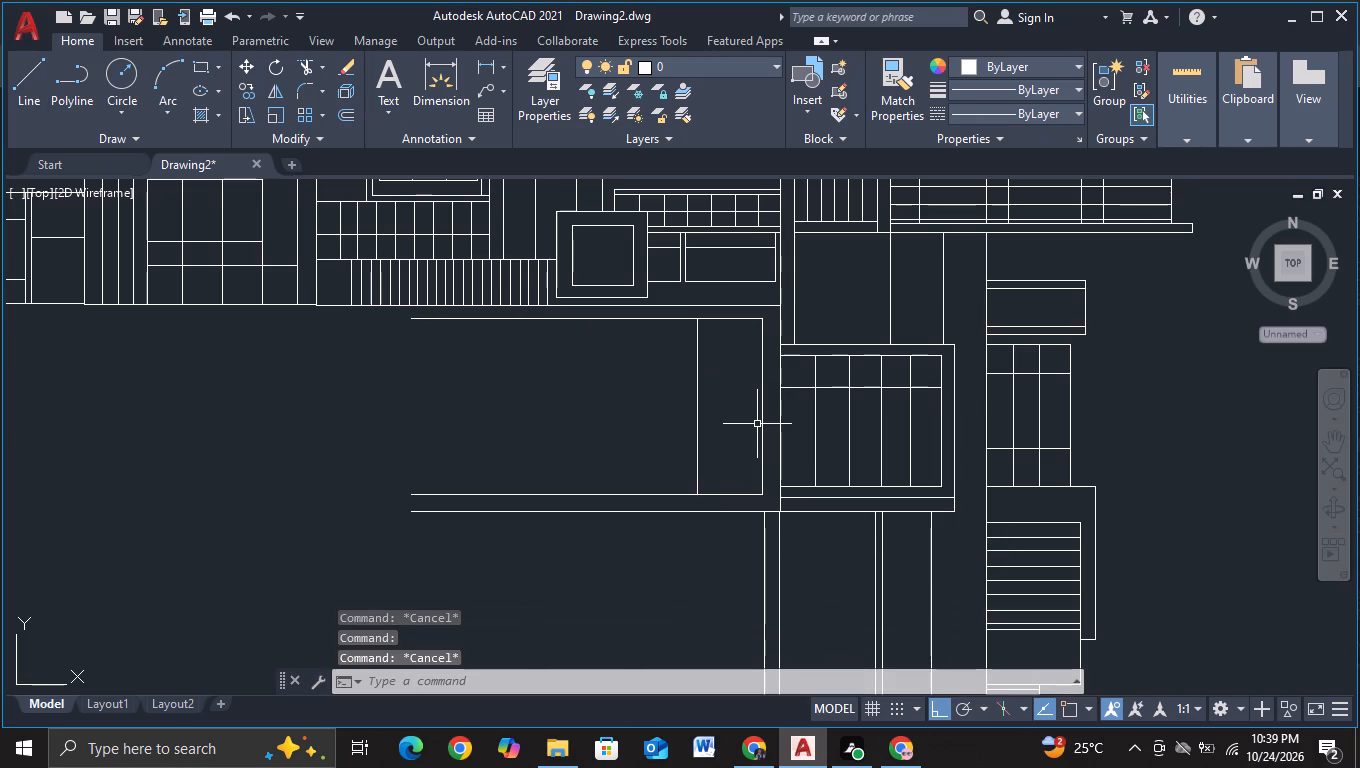
Copy the frame's top horizontal line about 1 unit downward.
{"action": "left_click", "coordinate": [712, 320]}
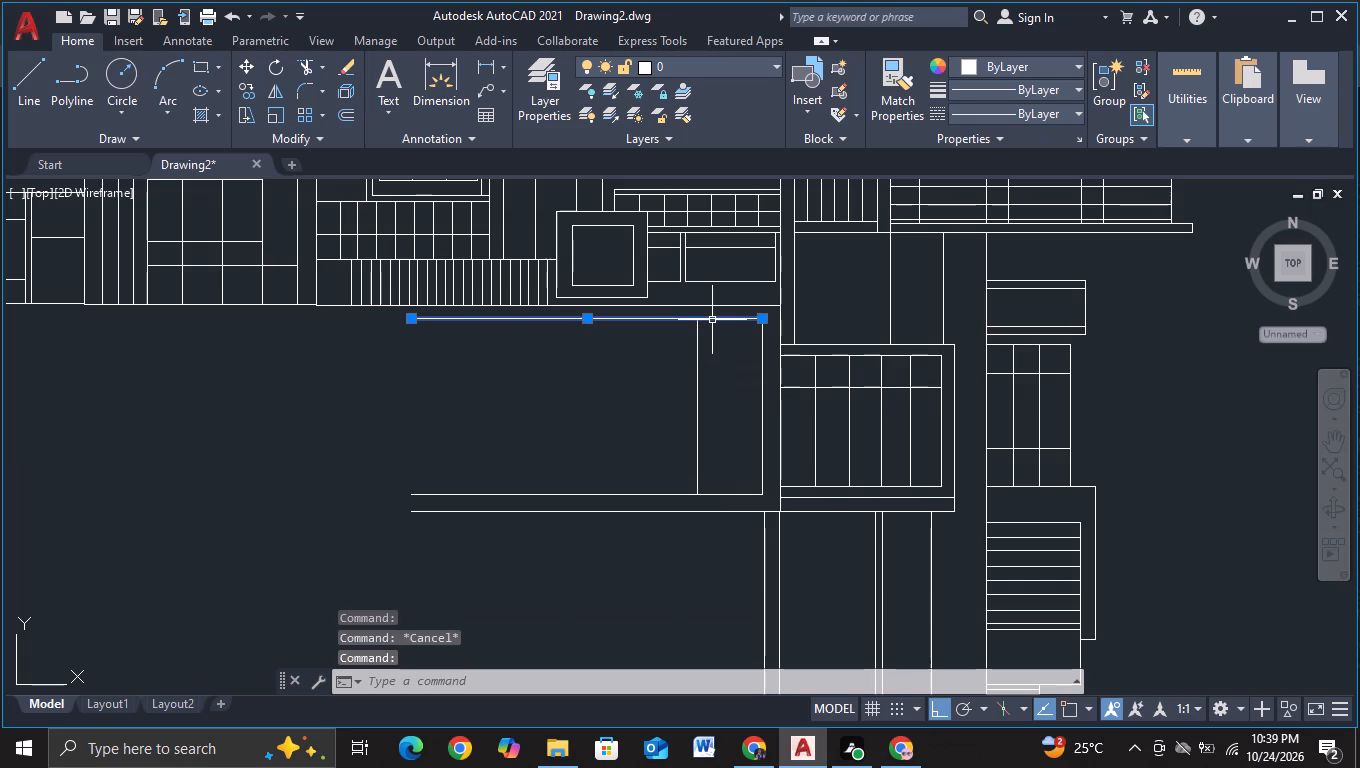
{"action": "key", "text": "c"}
{"action": "left_click", "coordinate": [748, 381]}
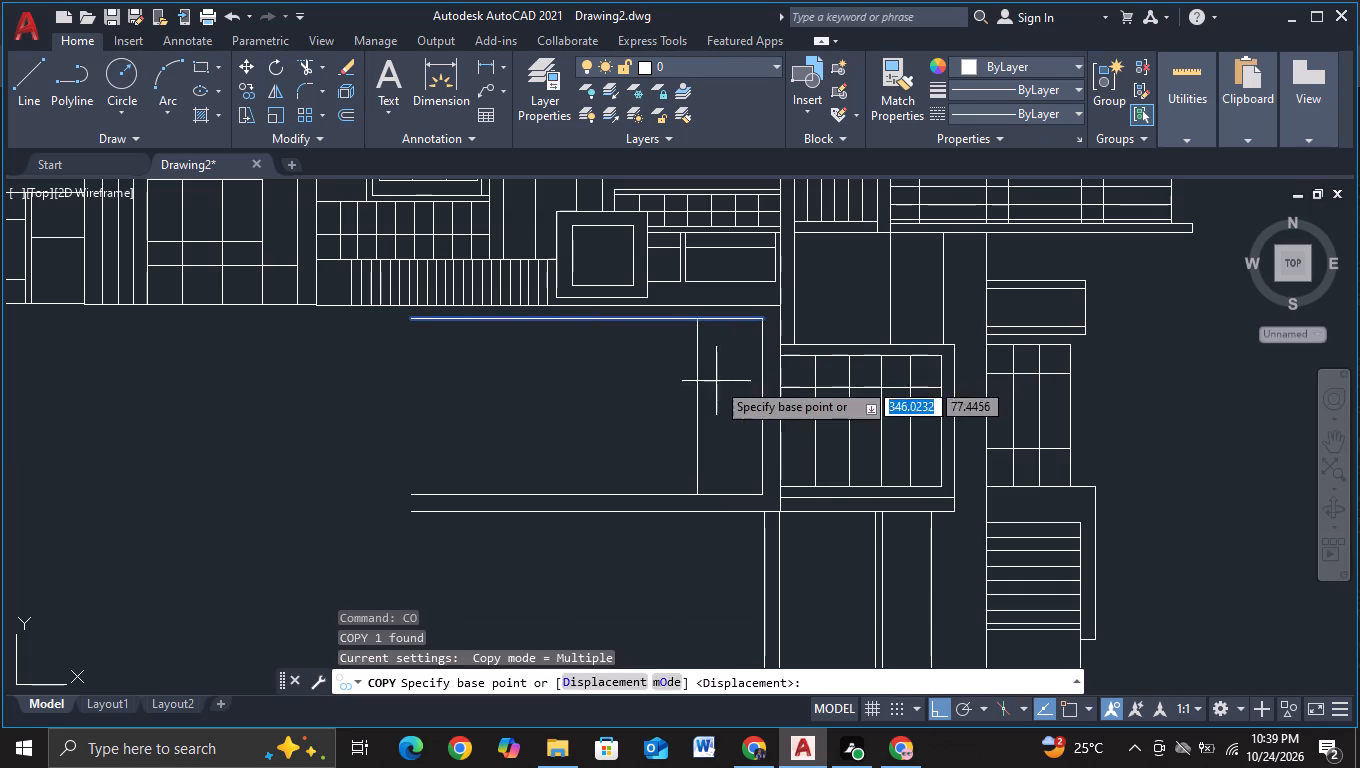
{"action": "left_click", "coordinate": [716, 381]}
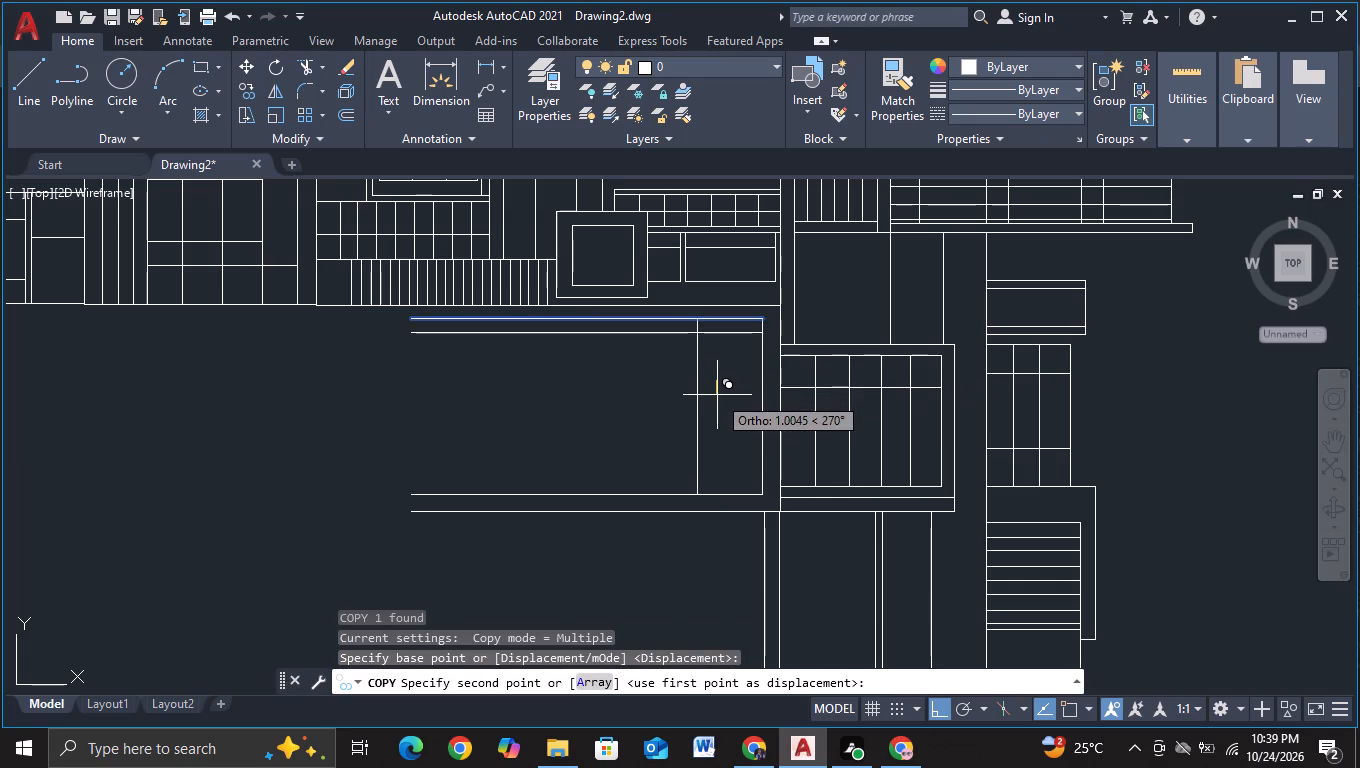
{"action": "left_click", "coordinate": [717, 395]}
{"action": "key", "text": "Escape"}
Trim off the copied horizontal line to the left of the frame's vertical divider.
{"action": "left_click", "coordinate": [312, 64]}
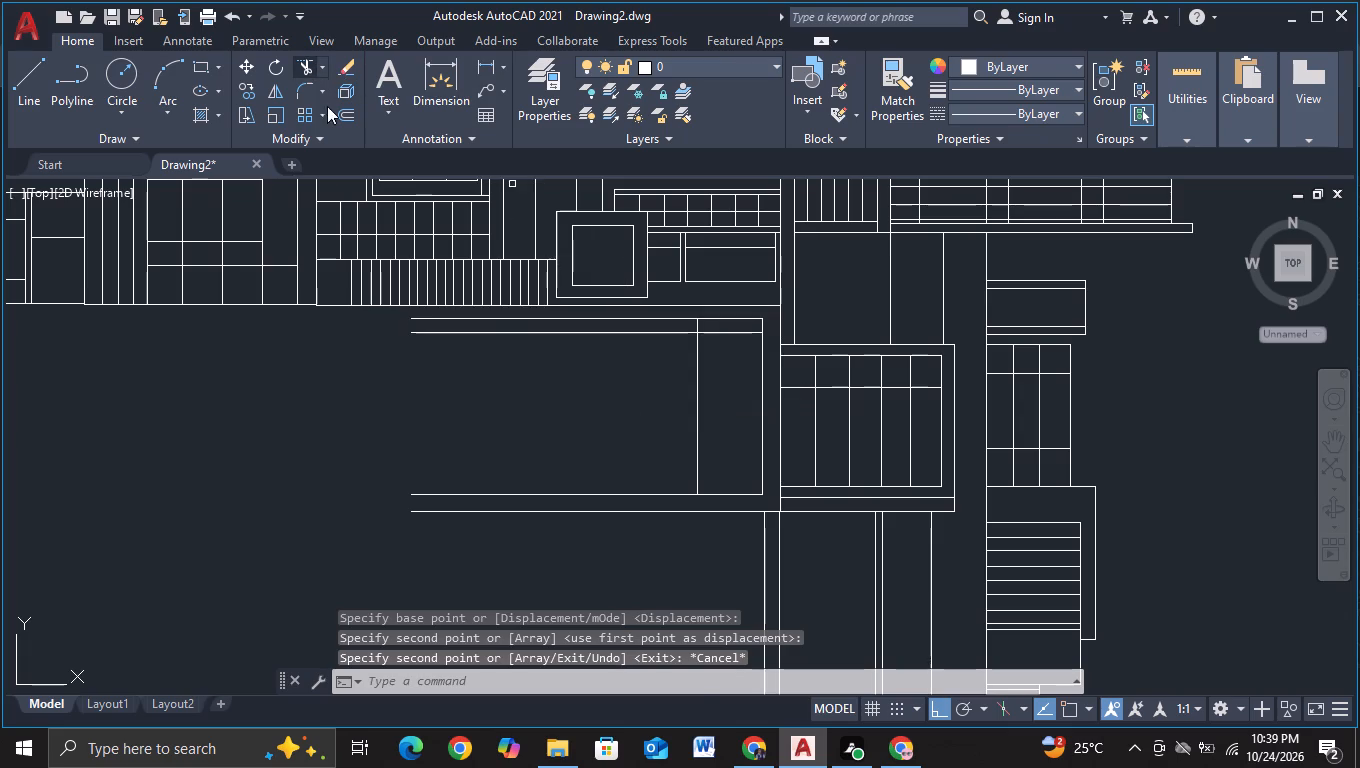
{"action": "left_click", "coordinate": [540, 333]}
{"action": "key", "text": "Escape"}
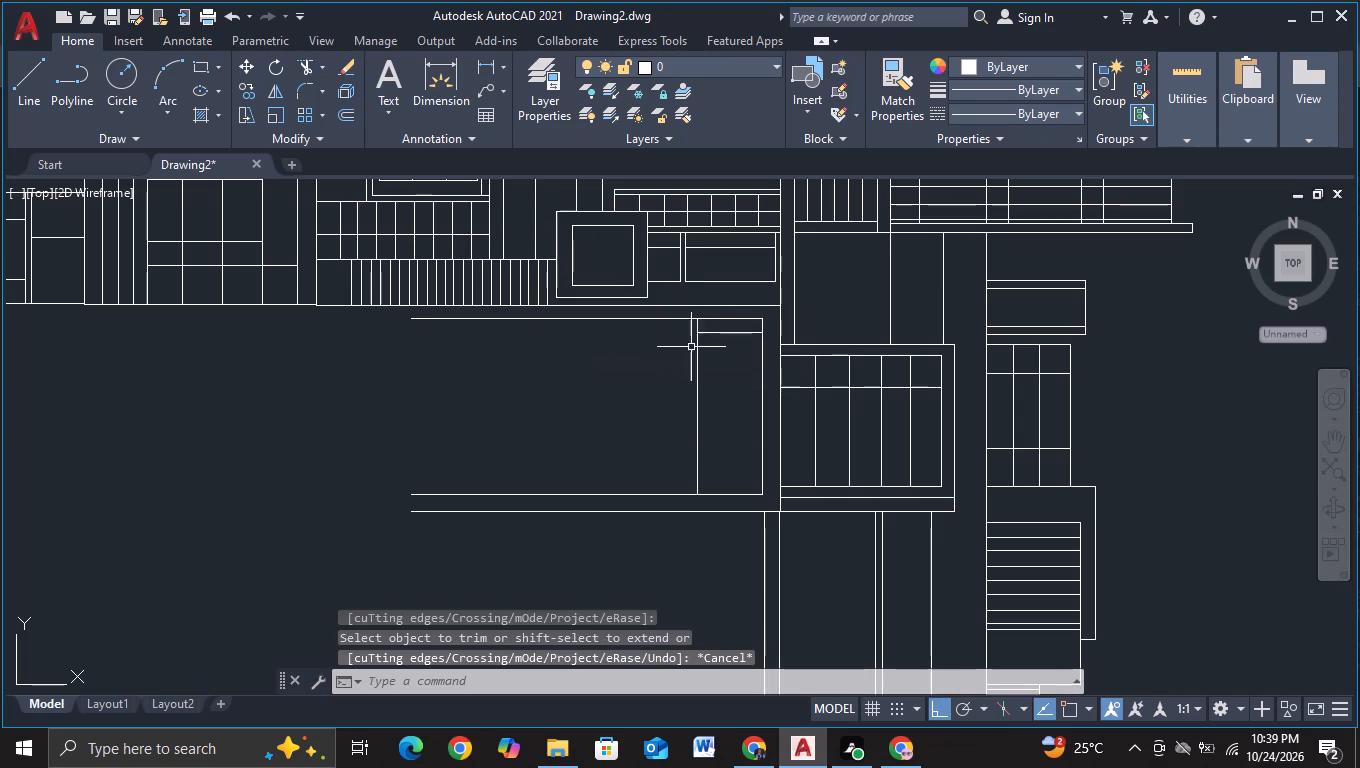
Copy the slat line in the frame's narrow strip downward ten times at about 1-unit spacing.
{"action": "left_click", "coordinate": [730, 333]}
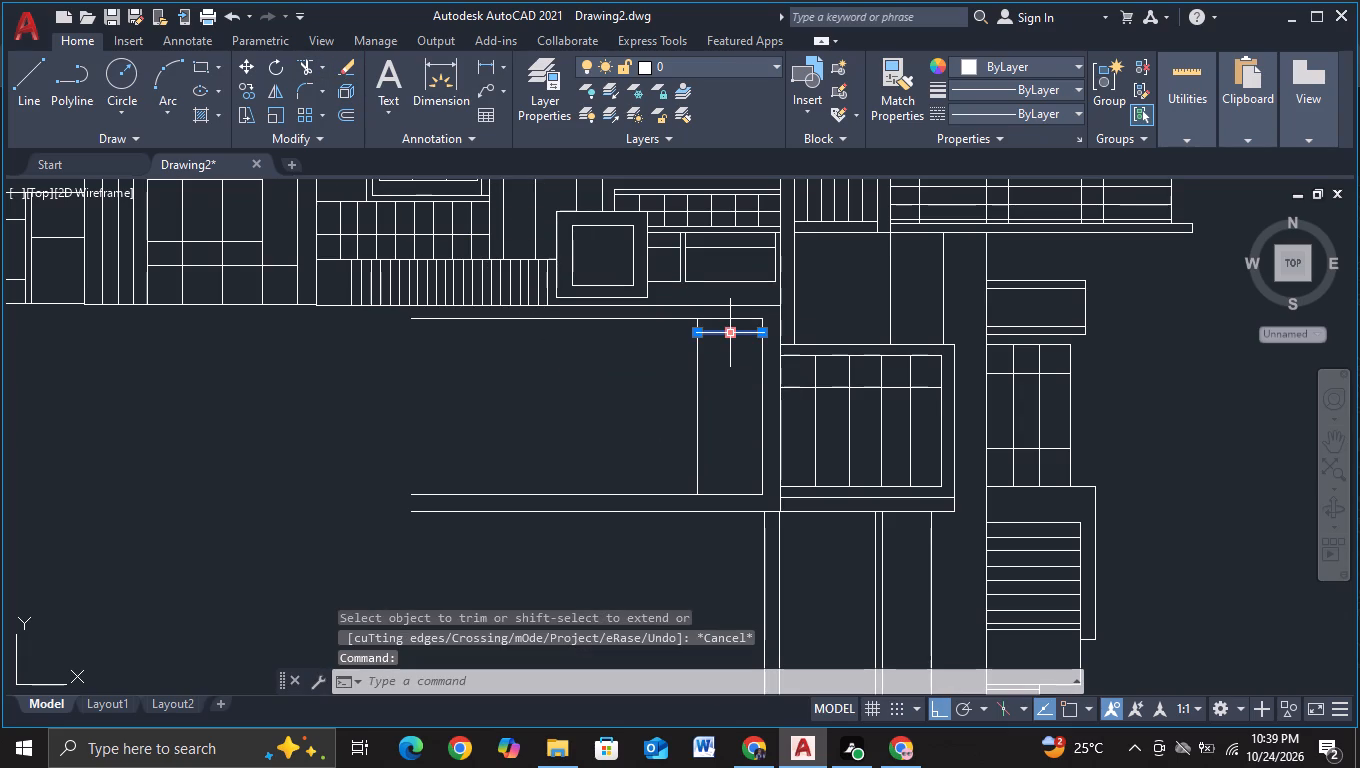
{"action": "key", "text": "c"}
{"action": "left_click", "coordinate": [770, 399]}
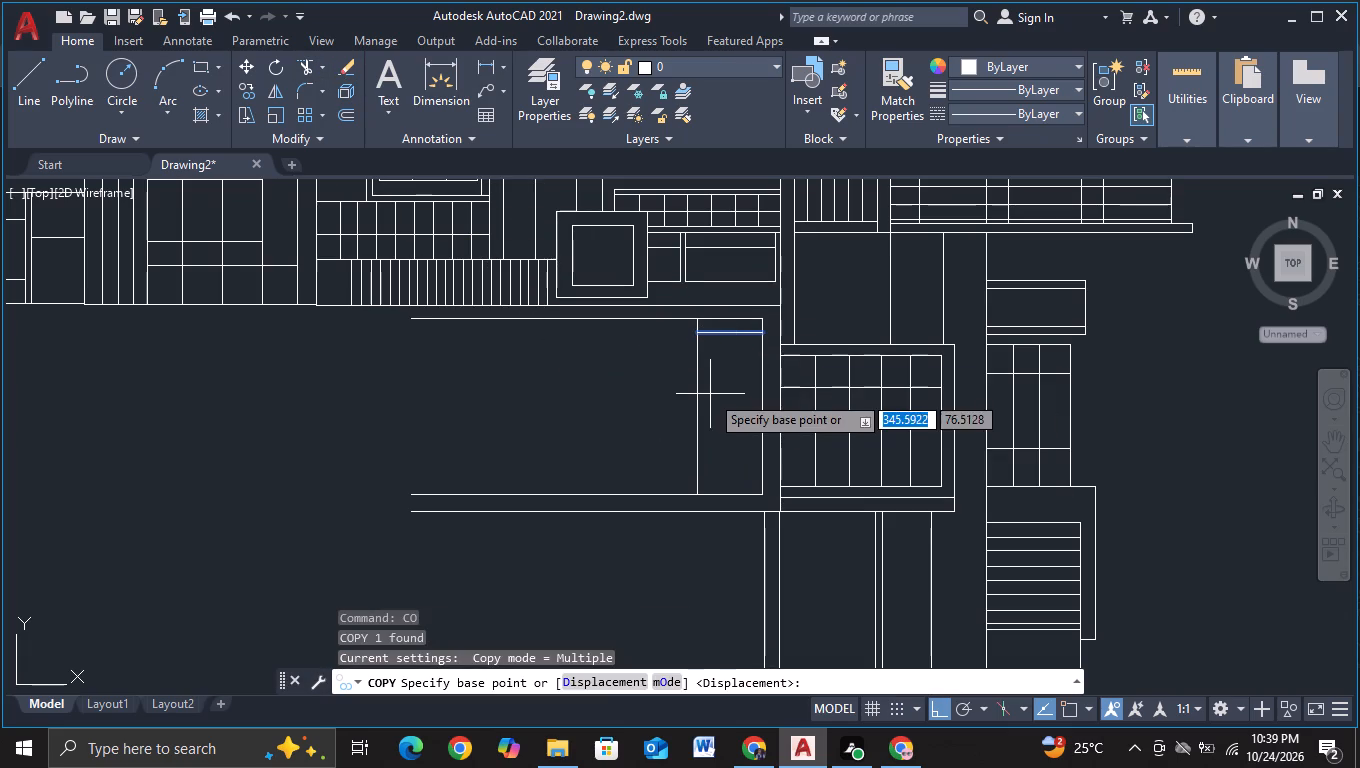
{"action": "left_click", "coordinate": [724, 387]}
{"action": "left_click", "coordinate": [724, 401]}
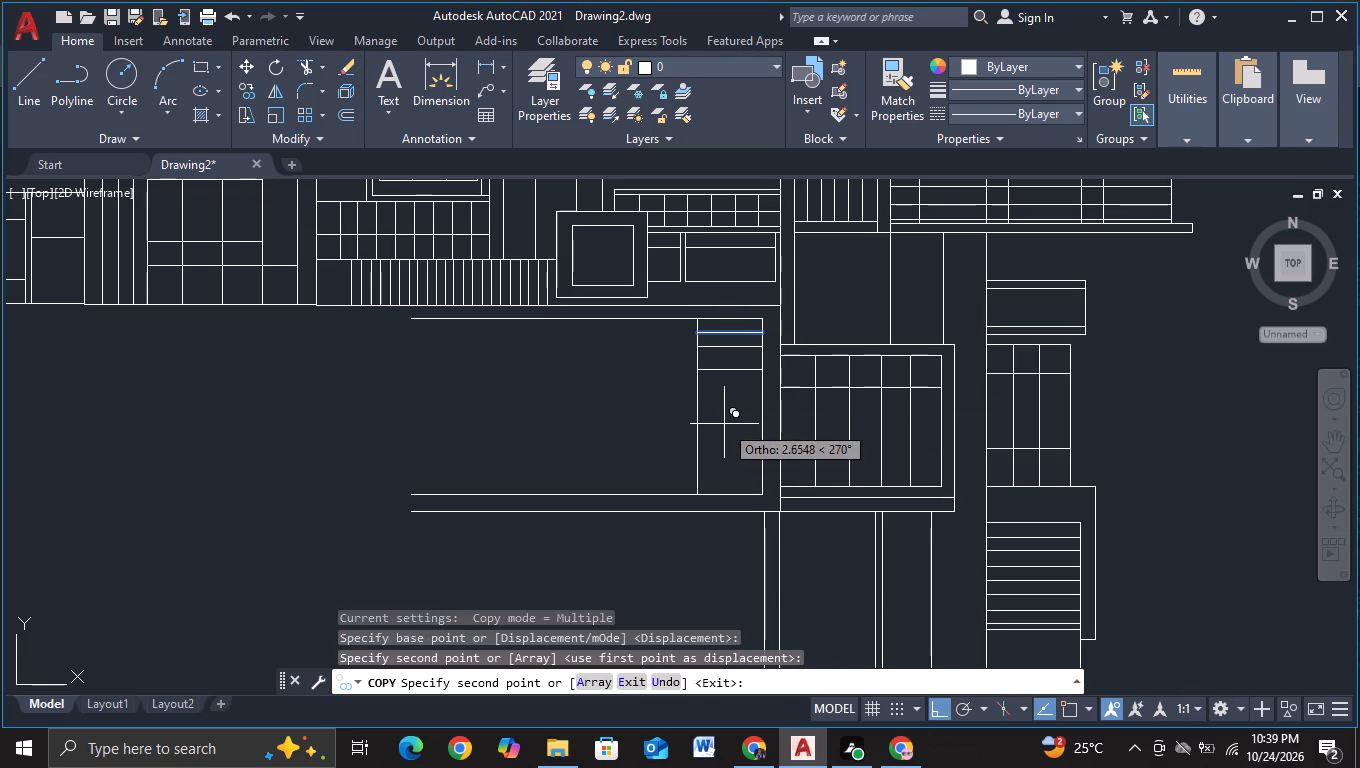
{"action": "left_click", "coordinate": [724, 417]}
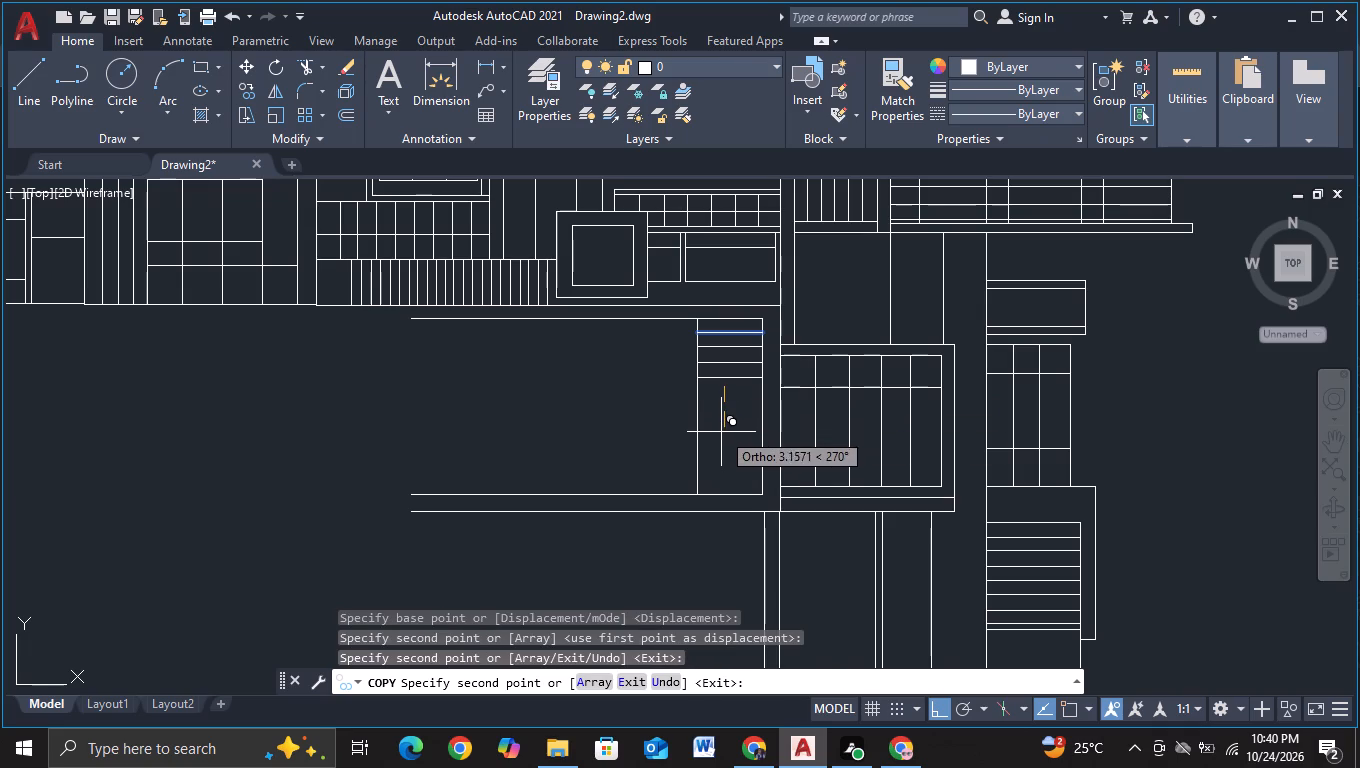
{"action": "left_click", "coordinate": [721, 430]}
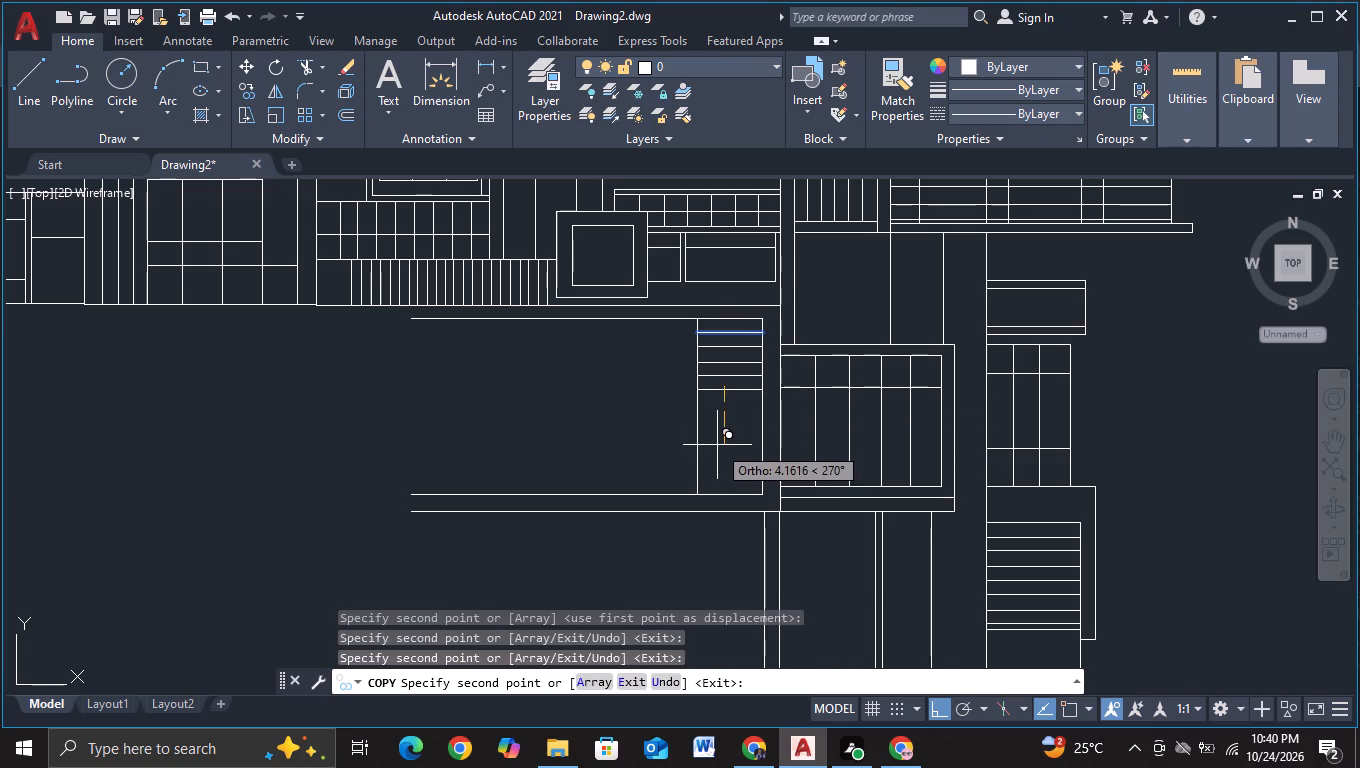
{"action": "left_click", "coordinate": [717, 445]}
{"action": "left_click", "coordinate": [716, 459]}
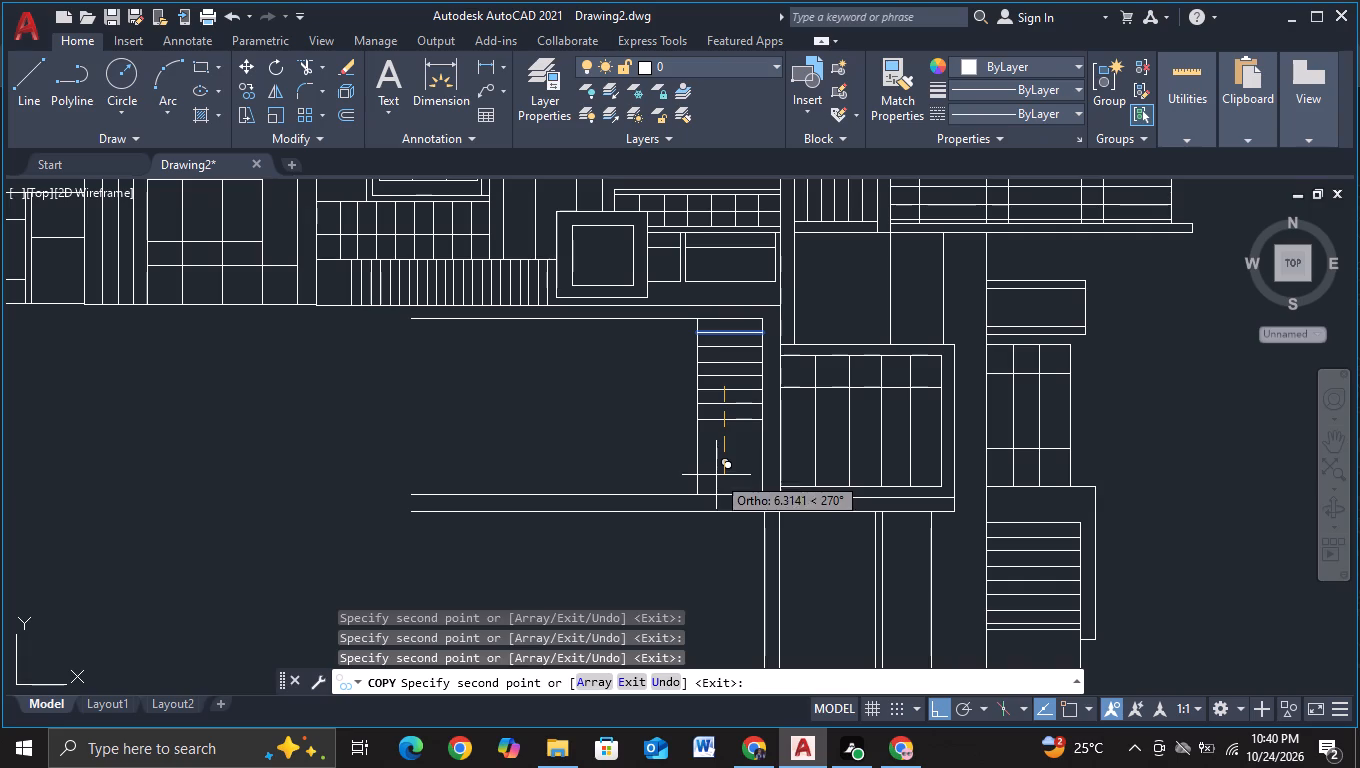
{"action": "left_click", "coordinate": [716, 475]}
{"action": "left_click", "coordinate": [716, 489]}
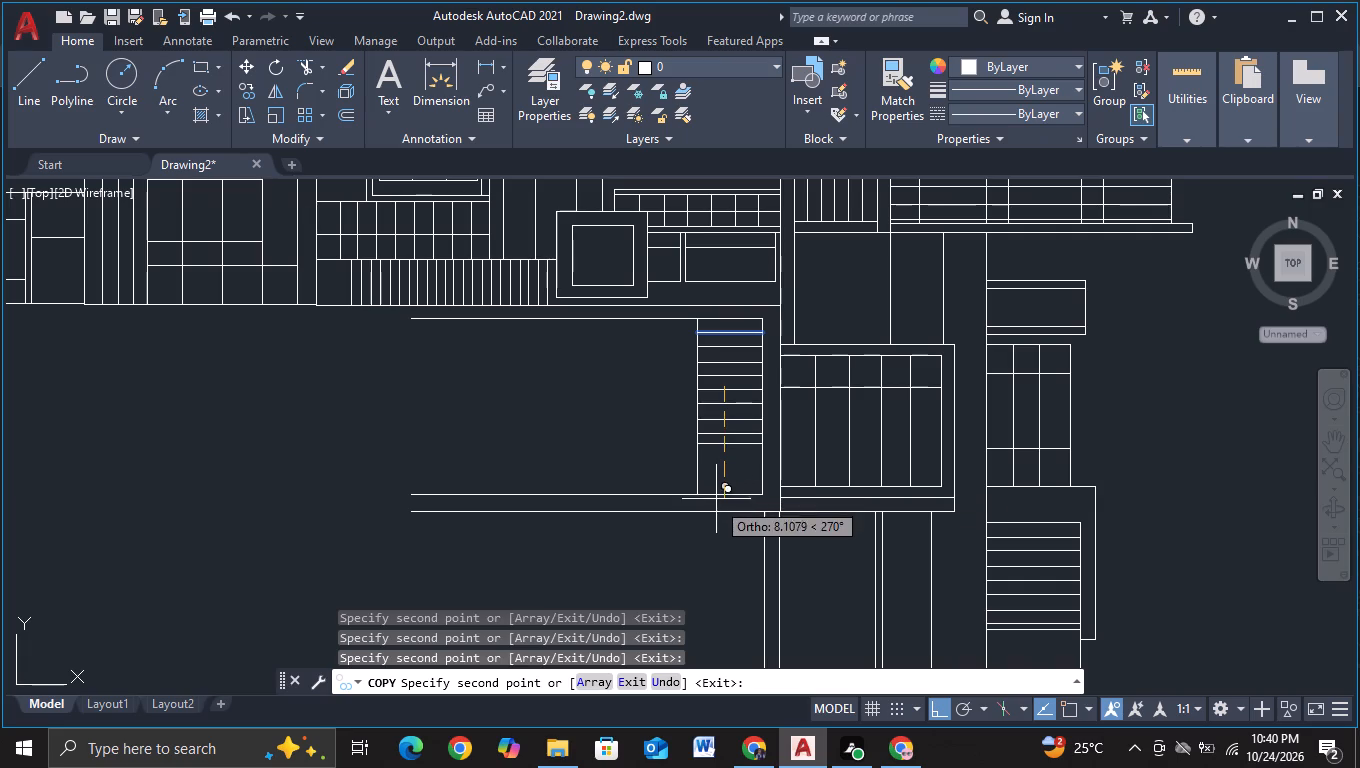
{"action": "left_click", "coordinate": [716, 502]}
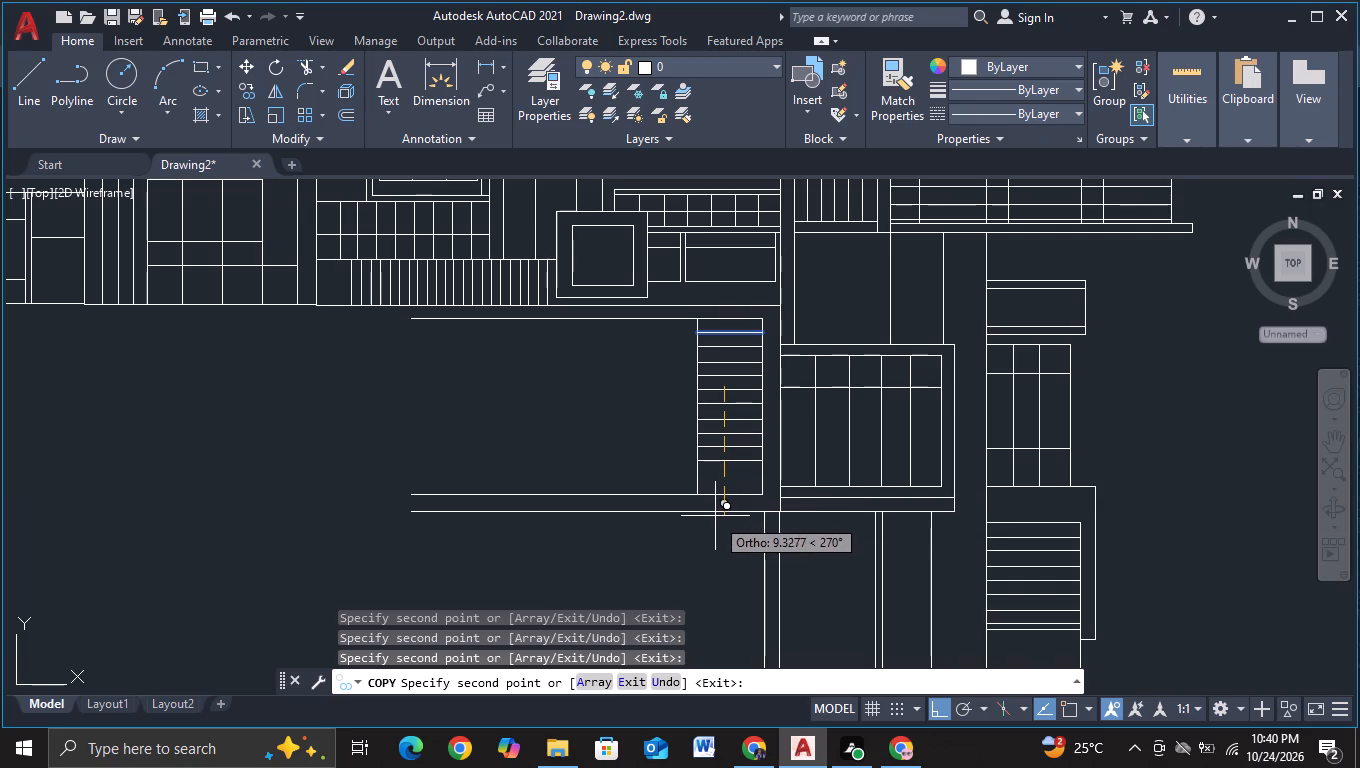
{"action": "left_click", "coordinate": [715, 516]}
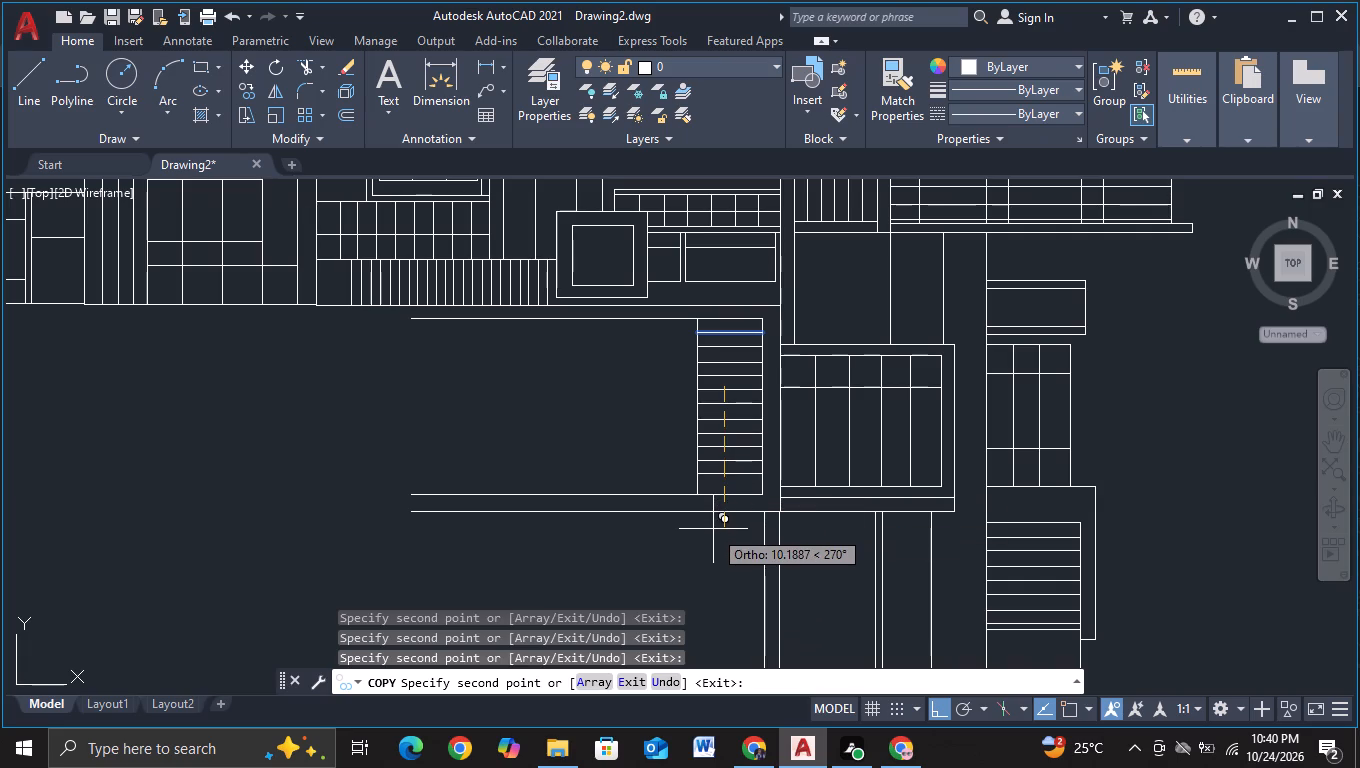
{"action": "left_click", "coordinate": [713, 529]}
{"action": "key", "text": "Escape"}
Copy the lowest slat line downward once into the remaining gap above the frame's inner bottom line.
{"action": "scroll", "coordinate": [657, 529], "scroll_direction": "down", "scroll_amount": 1}
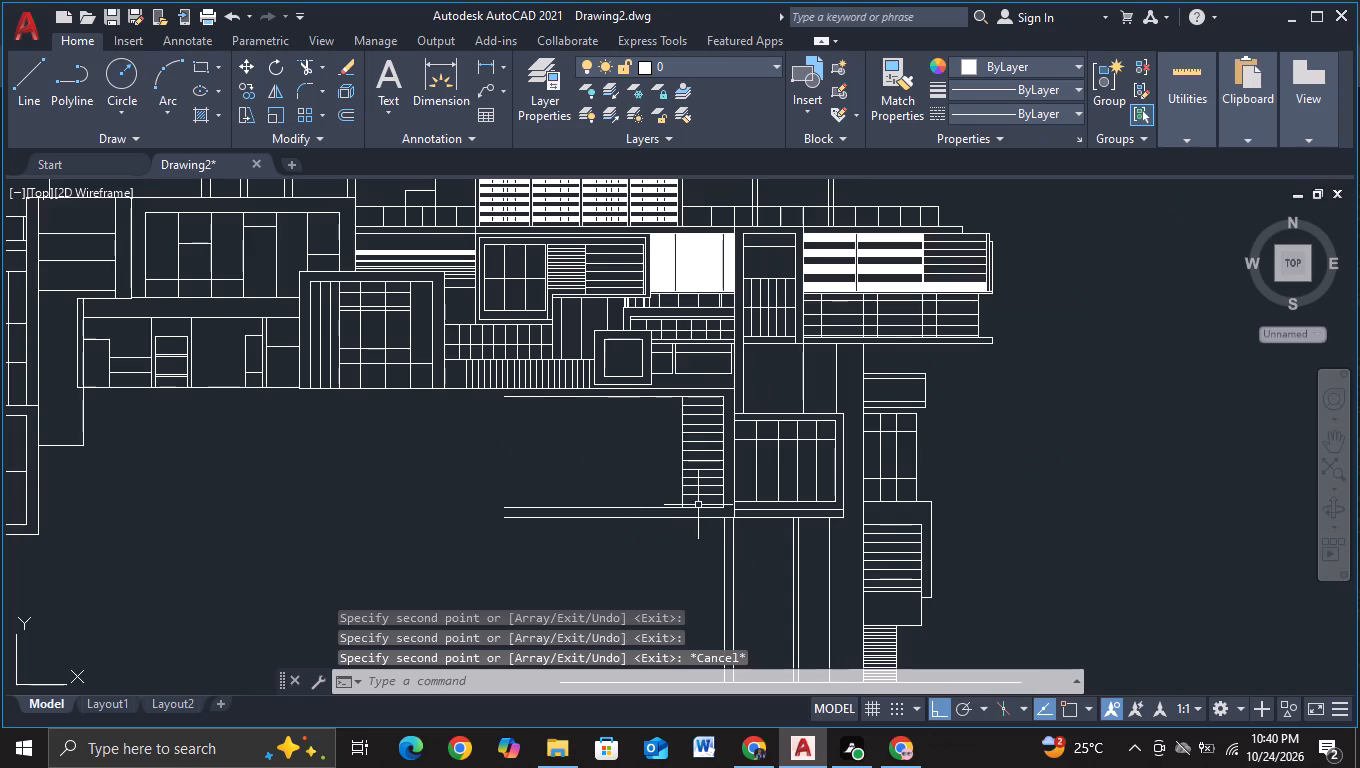
{"action": "scroll", "coordinate": [699, 505], "scroll_direction": "up", "scroll_amount": 1}
{"action": "left_click", "coordinate": [702, 486]}
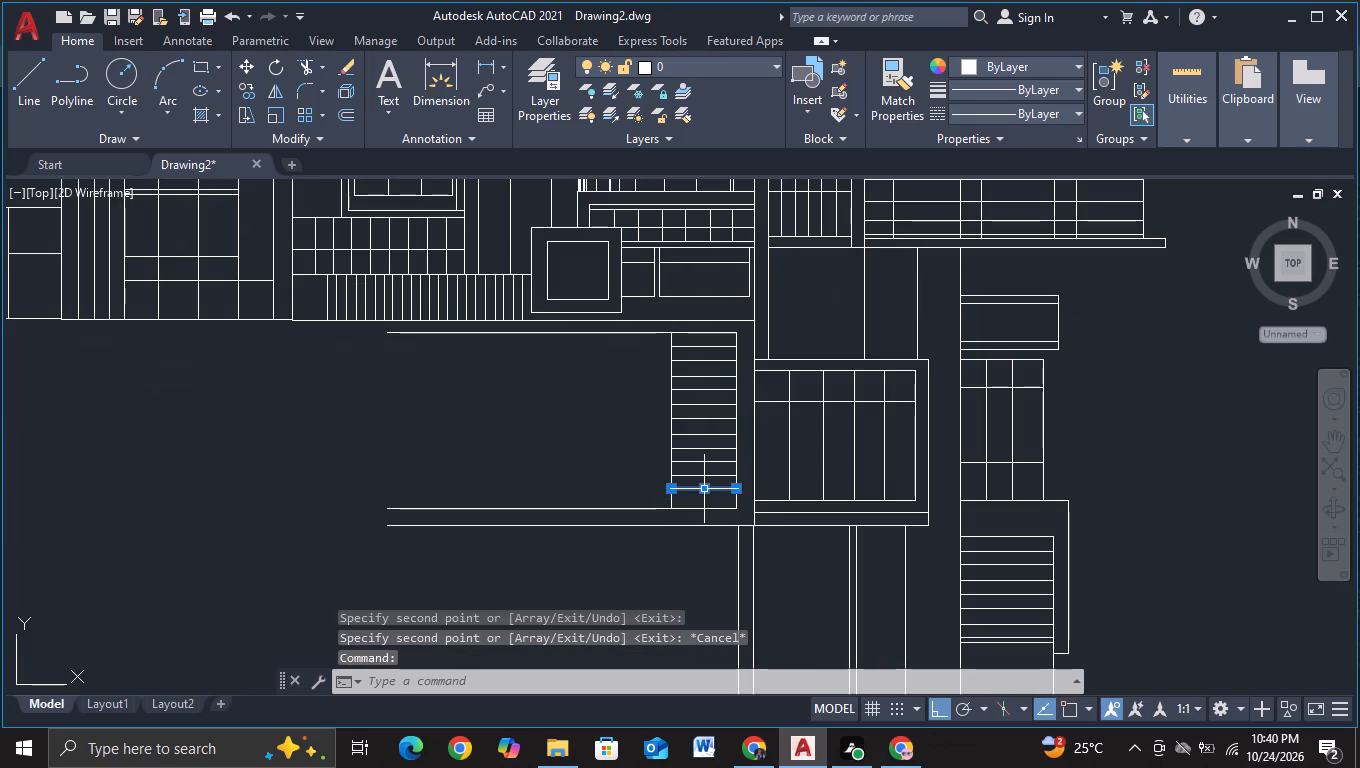
{"action": "key", "text": "c"}
{"action": "left_click", "coordinate": [763, 555]}
{"action": "left_click", "coordinate": [691, 561]}
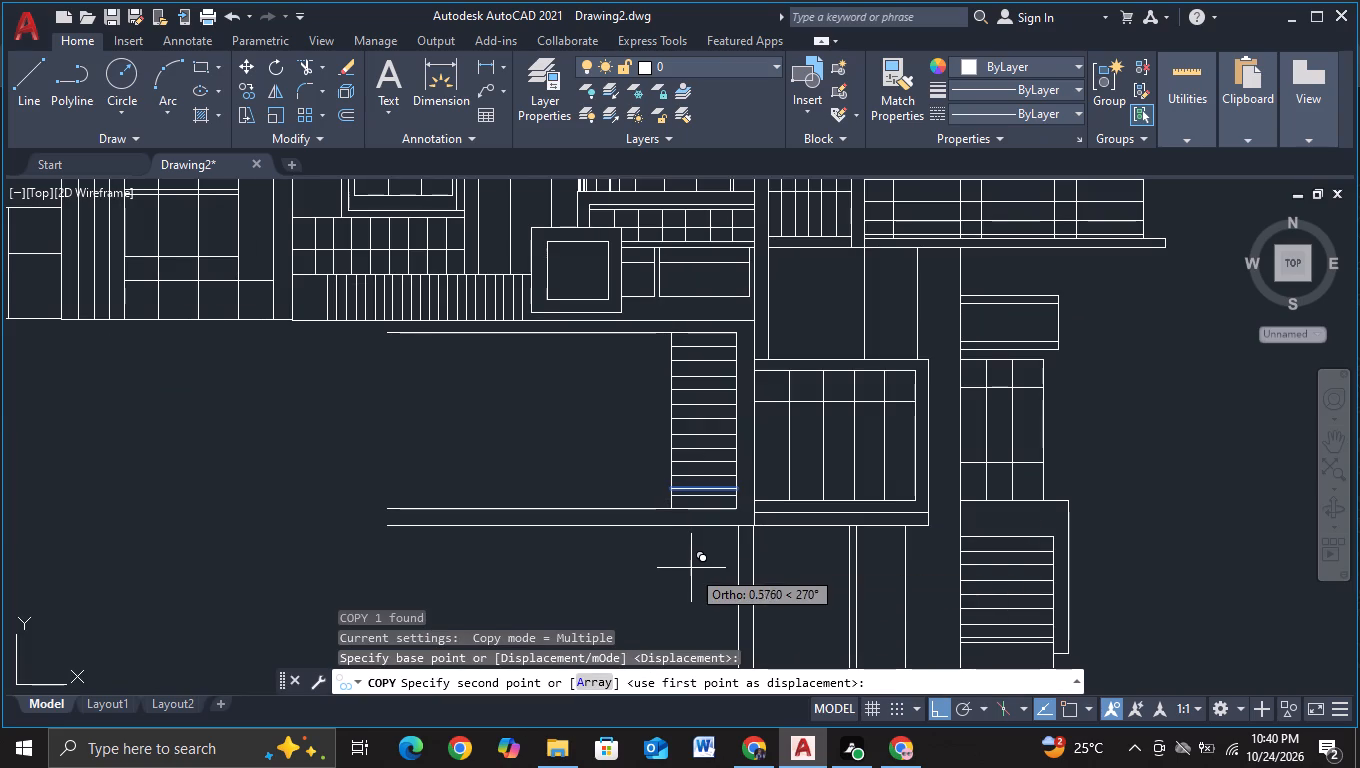
{"action": "left_click", "coordinate": [691, 572]}
{"action": "key", "text": "Escape"}
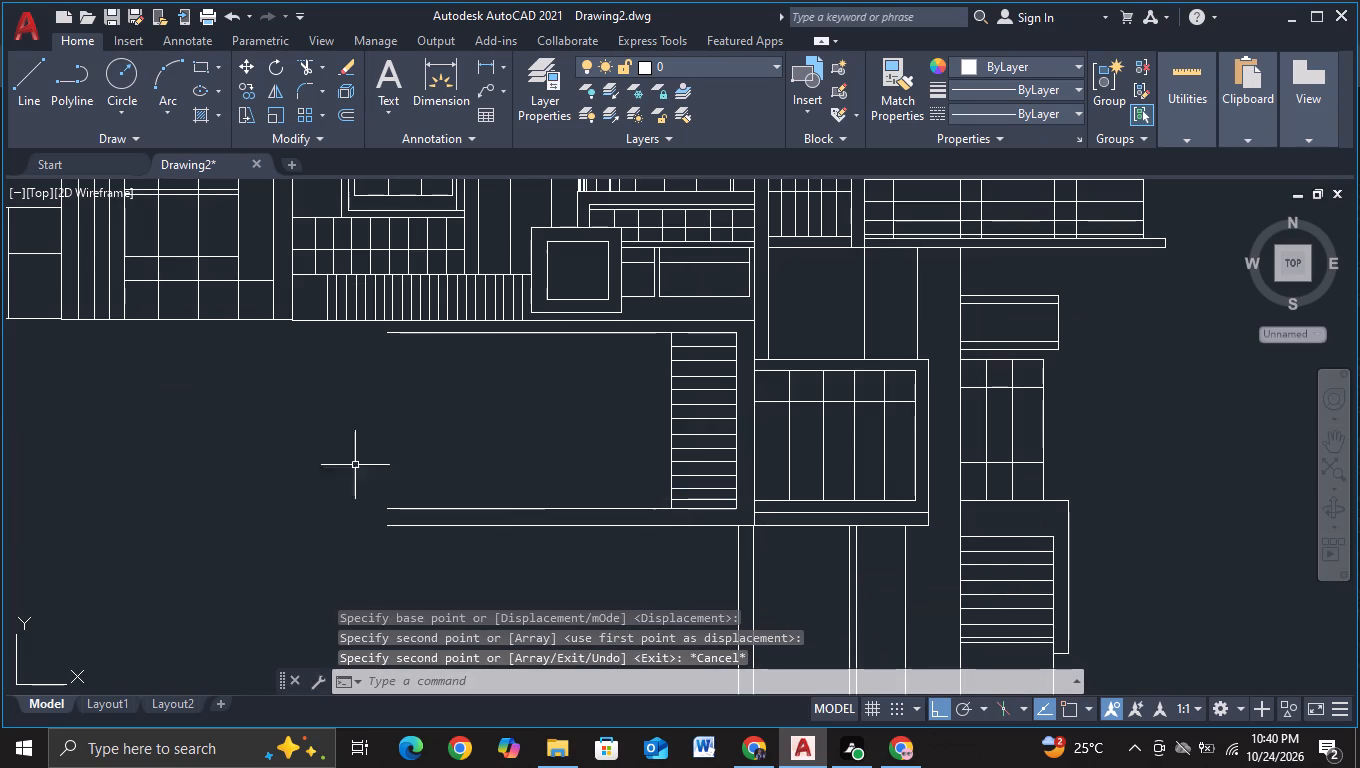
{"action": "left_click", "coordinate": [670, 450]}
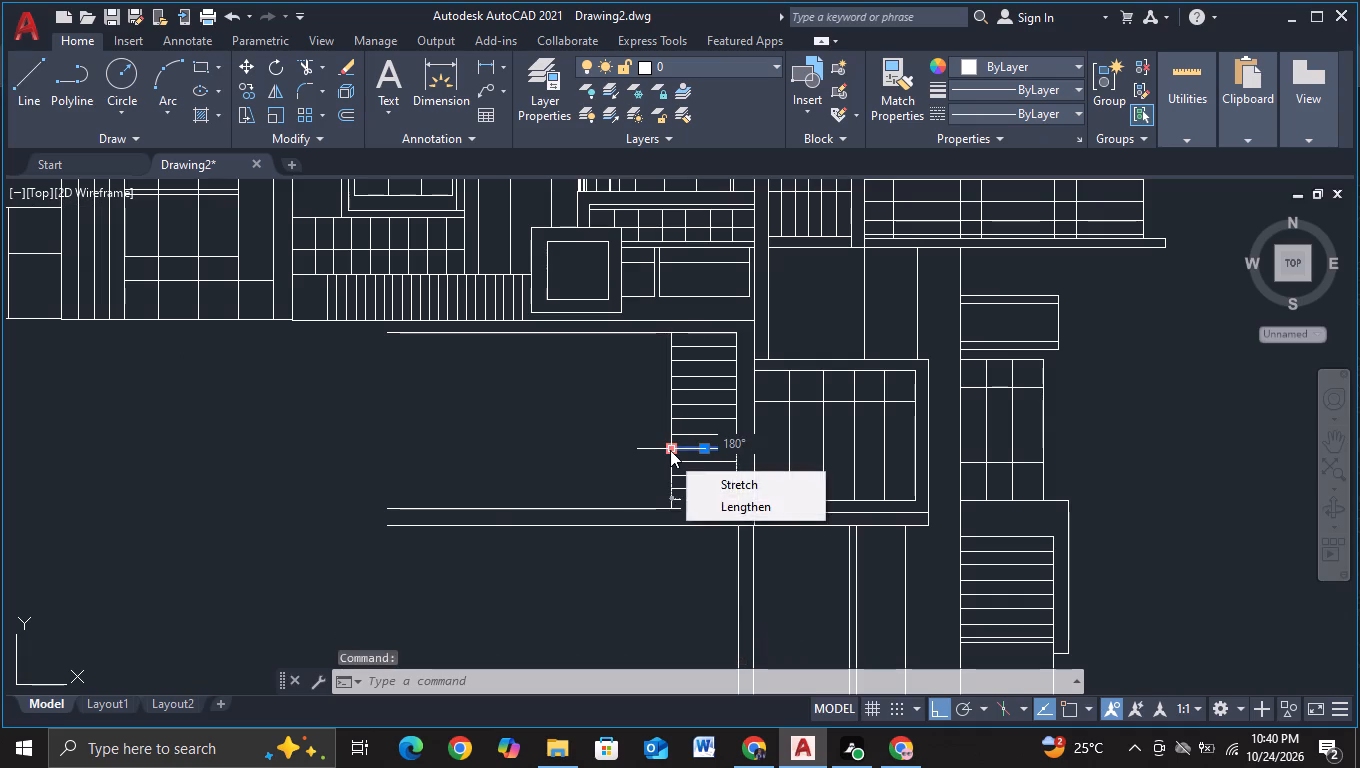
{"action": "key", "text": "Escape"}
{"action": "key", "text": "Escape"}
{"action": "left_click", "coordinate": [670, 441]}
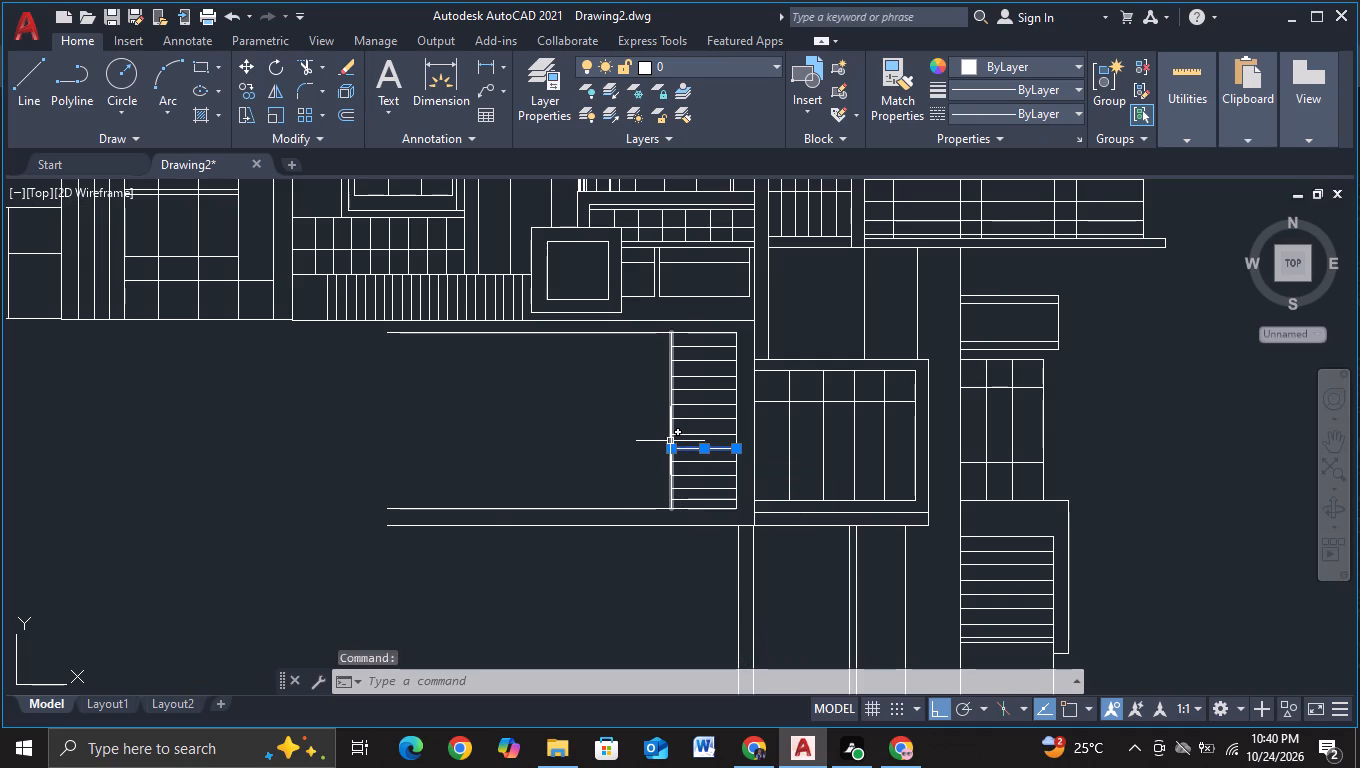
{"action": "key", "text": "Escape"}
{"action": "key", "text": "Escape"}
Copy the slatted strip's vertical divider to the left at about 3, 16, 21 and 25 units.
{"action": "left_click", "coordinate": [670, 441]}
{"action": "key", "text": "c"}
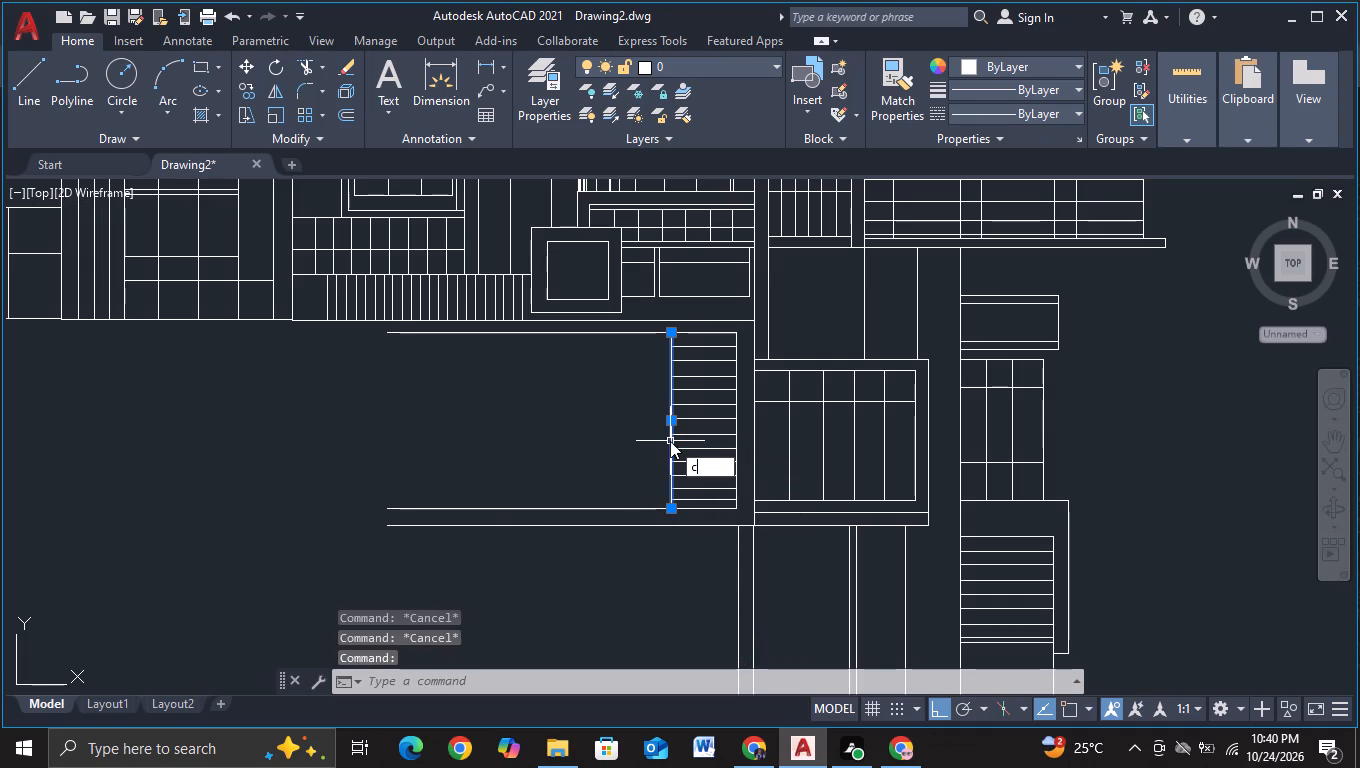
{"action": "left_click", "coordinate": [768, 509]}
{"action": "left_click", "coordinate": [673, 558]}
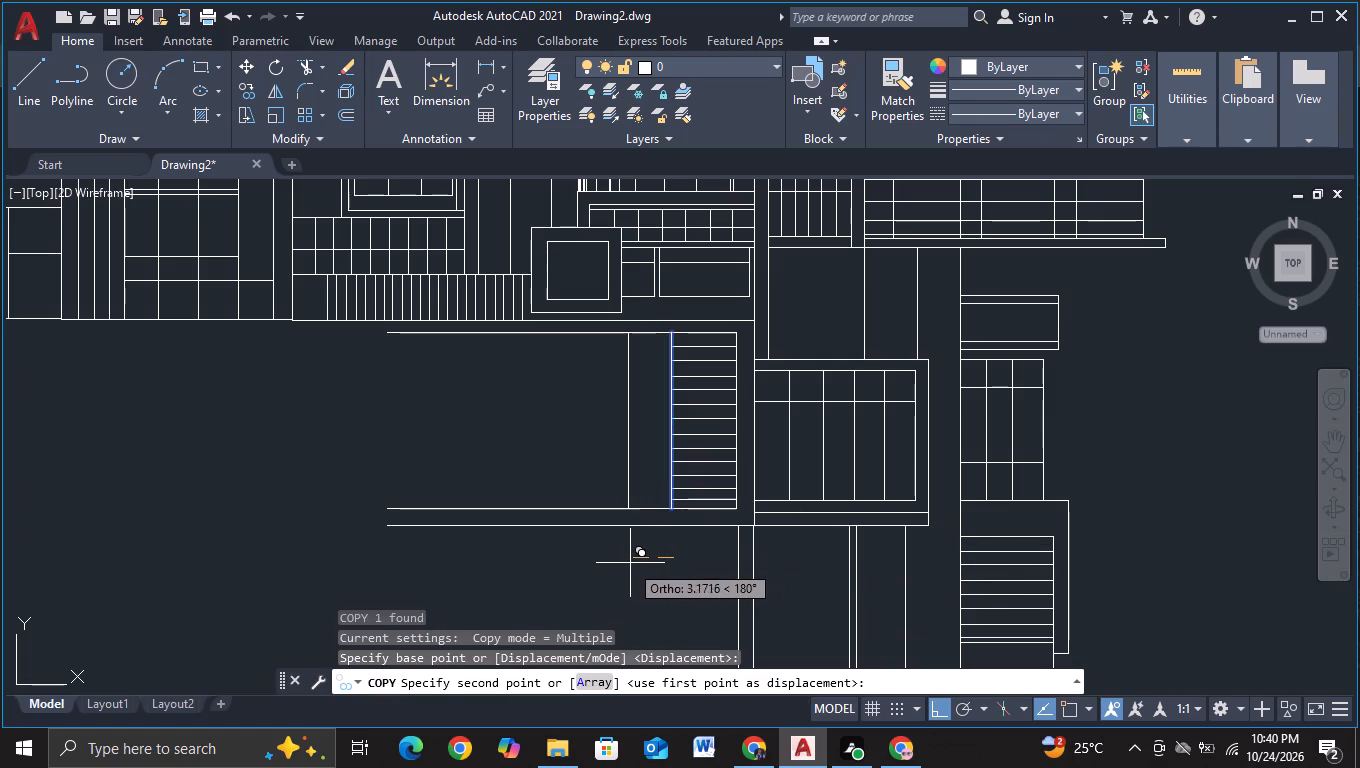
{"action": "left_click", "coordinate": [630, 563]}
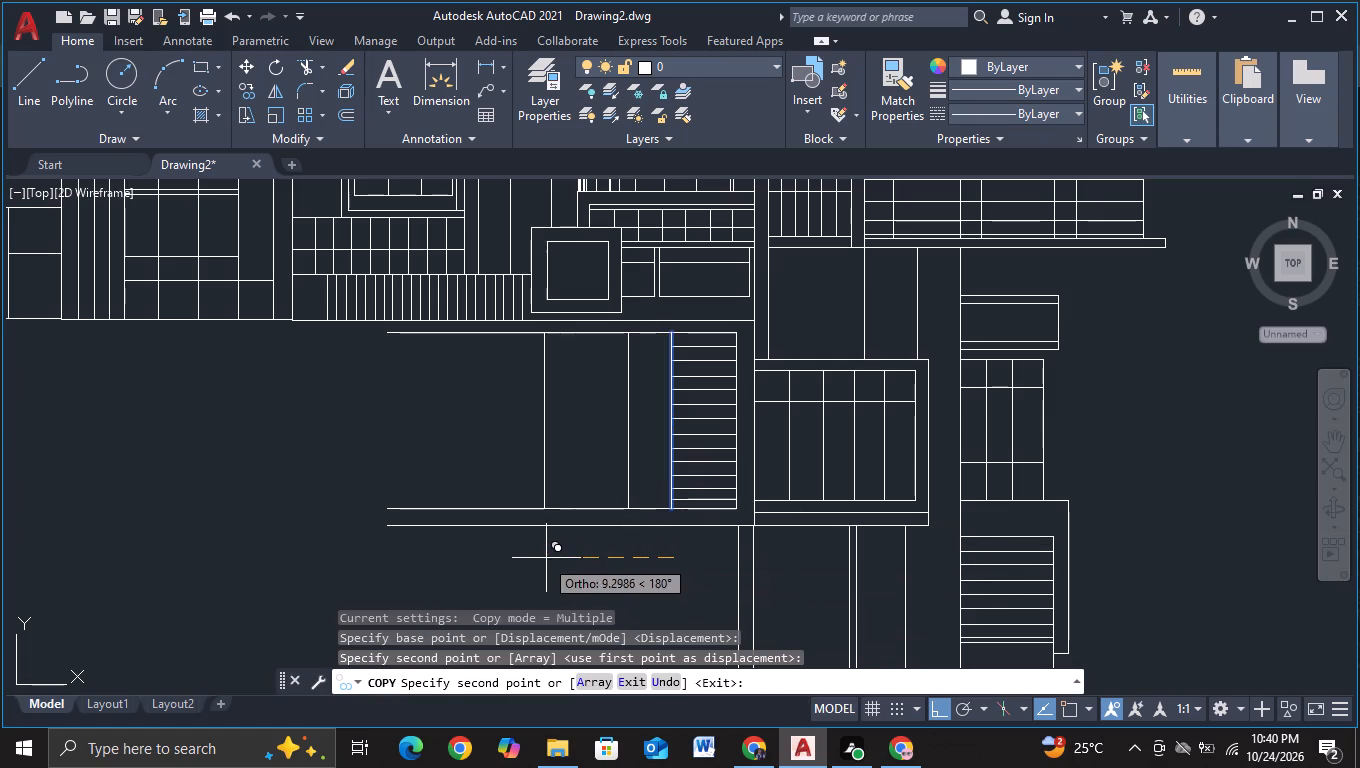
{"action": "left_click", "coordinate": [455, 548]}
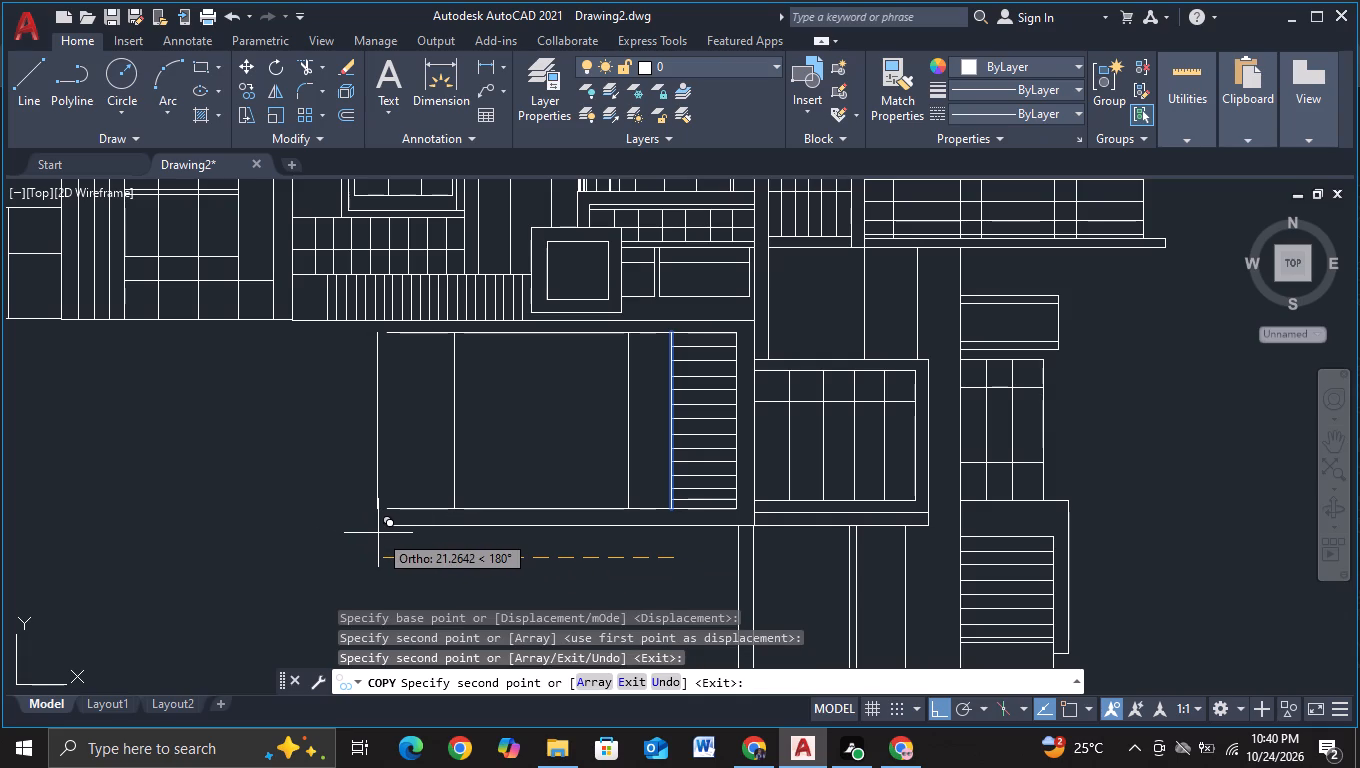
{"action": "left_click", "coordinate": [378, 533]}
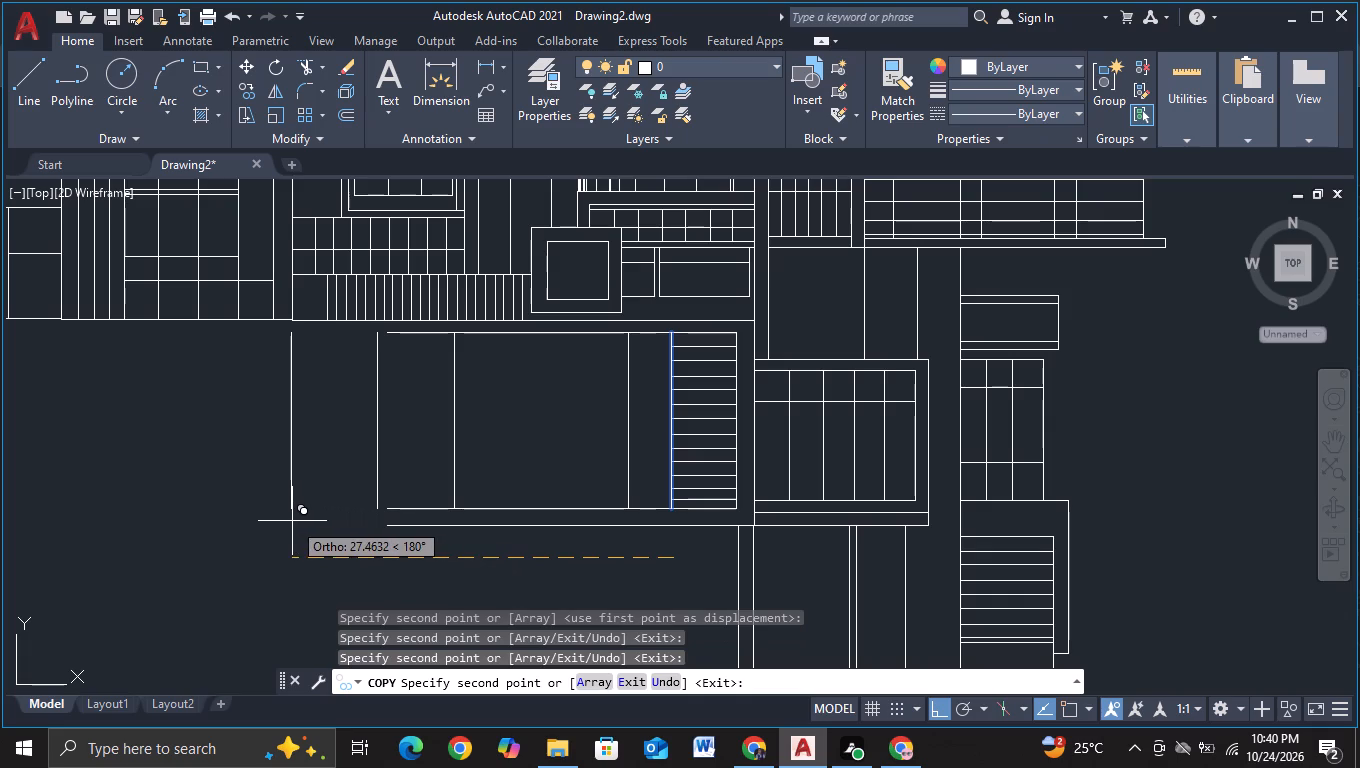
{"action": "left_click", "coordinate": [287, 521]}
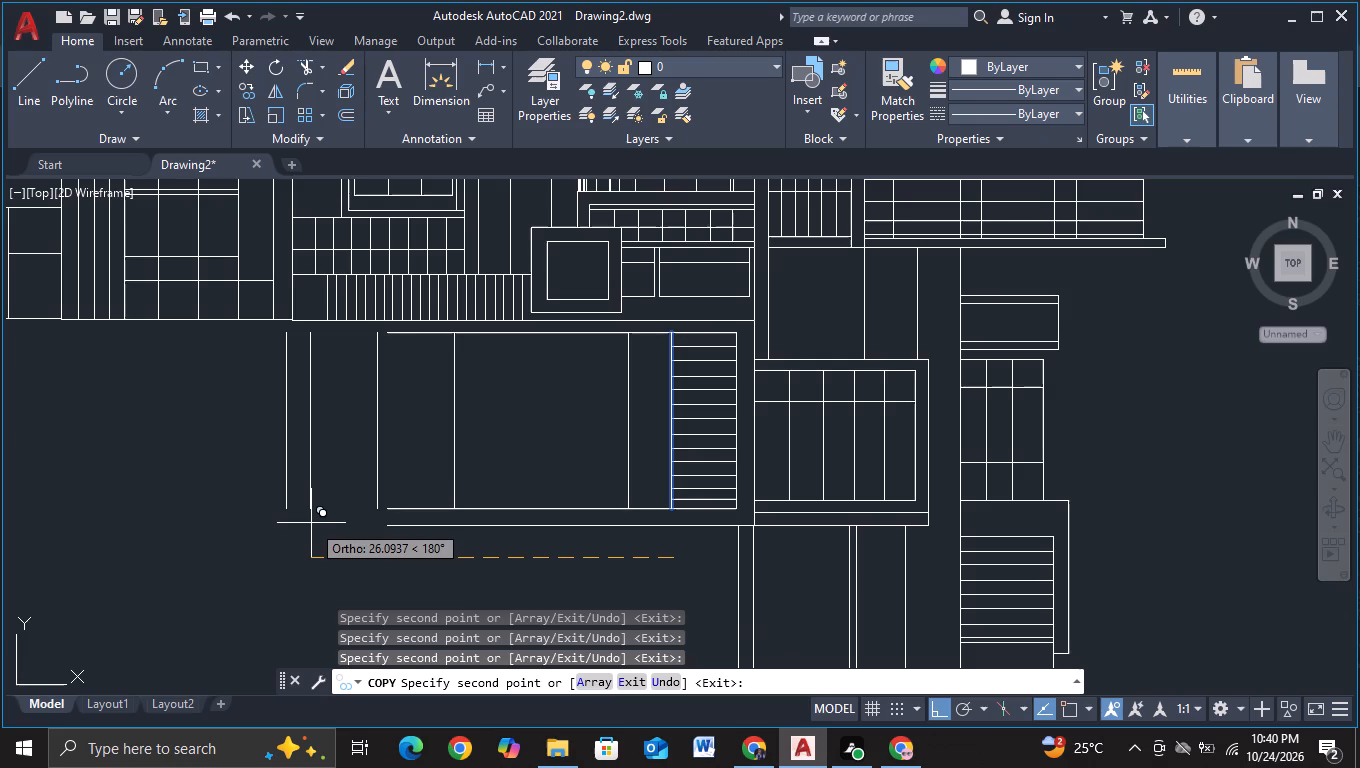
{"action": "key", "text": "ctrl+z"}
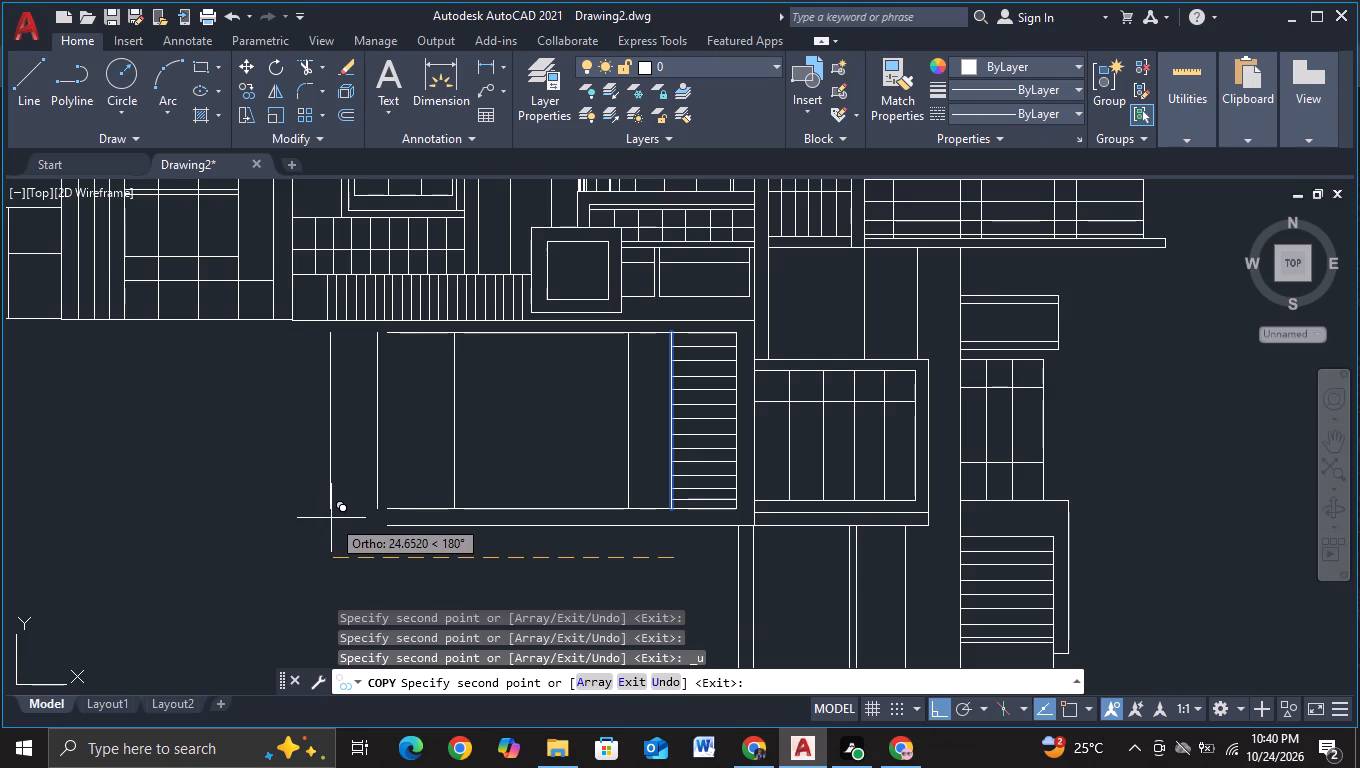
{"action": "left_click", "coordinate": [328, 518]}
{"action": "key", "text": "Escape"}
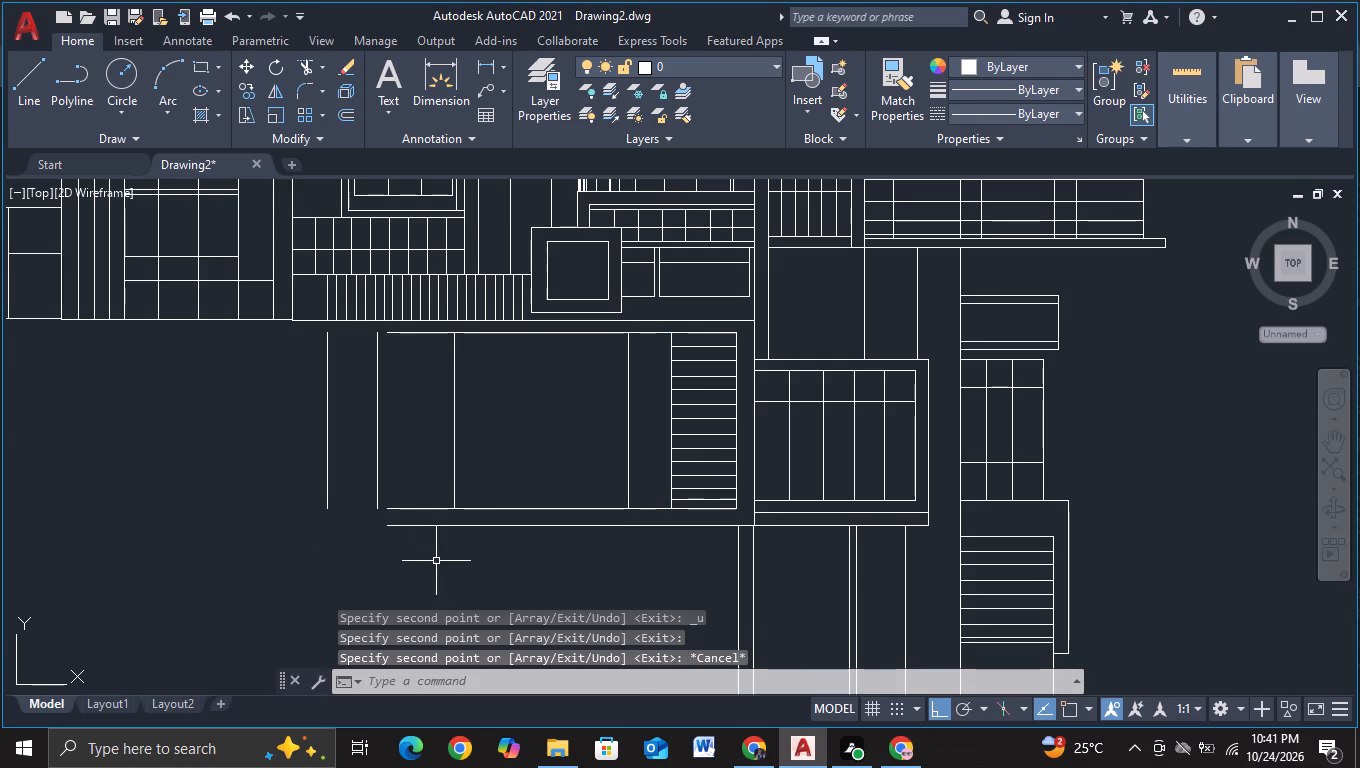
Extend the frame's top line and inner bottom line leftward to the leftmost copied vertical line.
{"action": "middle_click_drag", "start_coordinate": [439, 561], "coordinate": [339, 534]}
{"action": "left_click", "coordinate": [28, 71]}
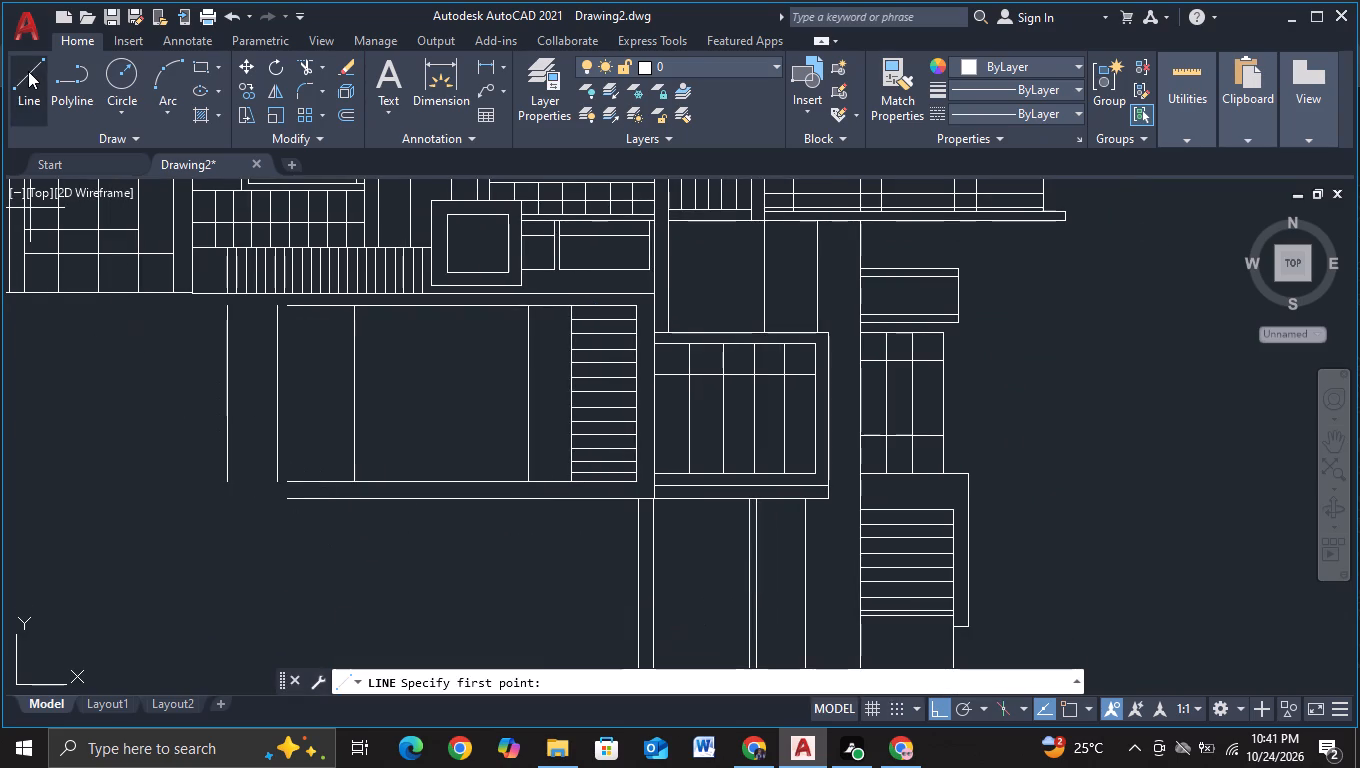
{"action": "key", "text": "Escape"}
{"action": "key", "text": "e"}
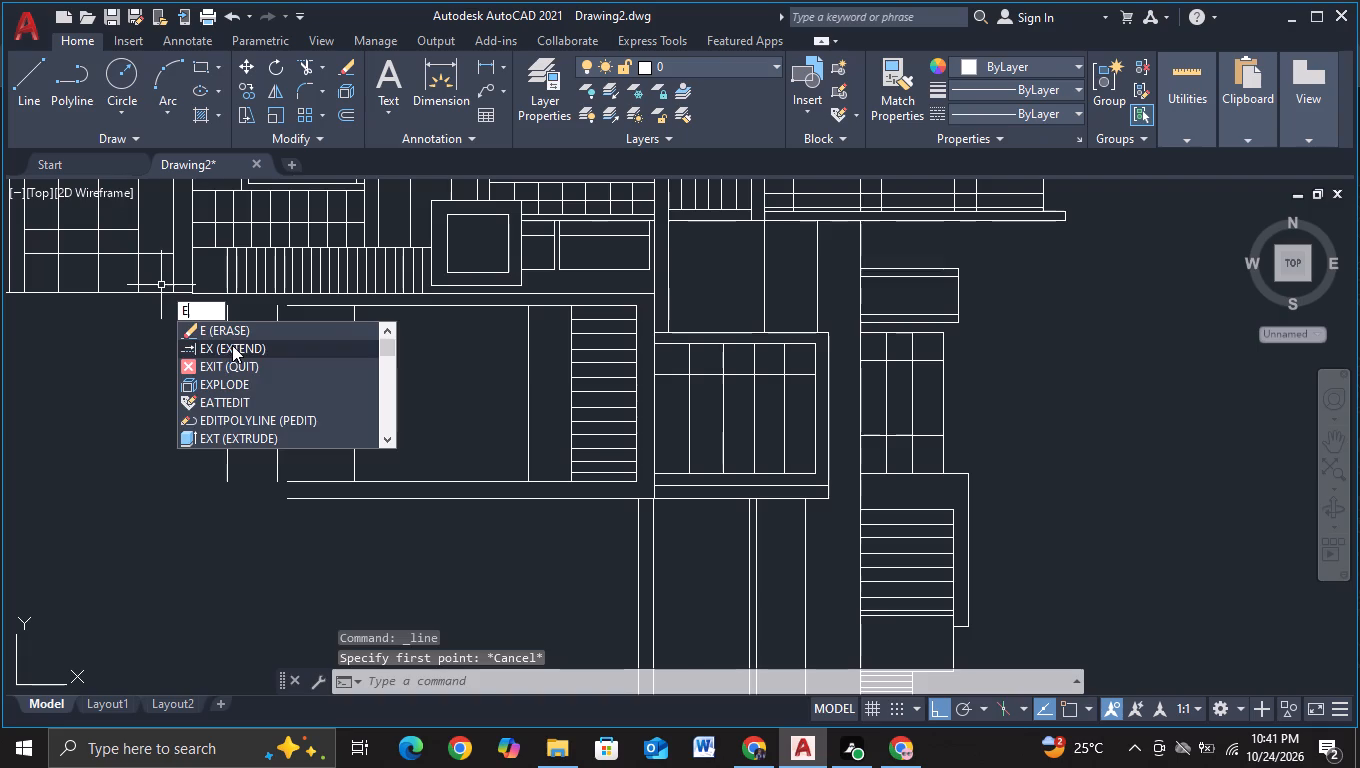
{"action": "left_click", "coordinate": [232, 345]}
{"action": "left_click", "coordinate": [321, 309]}
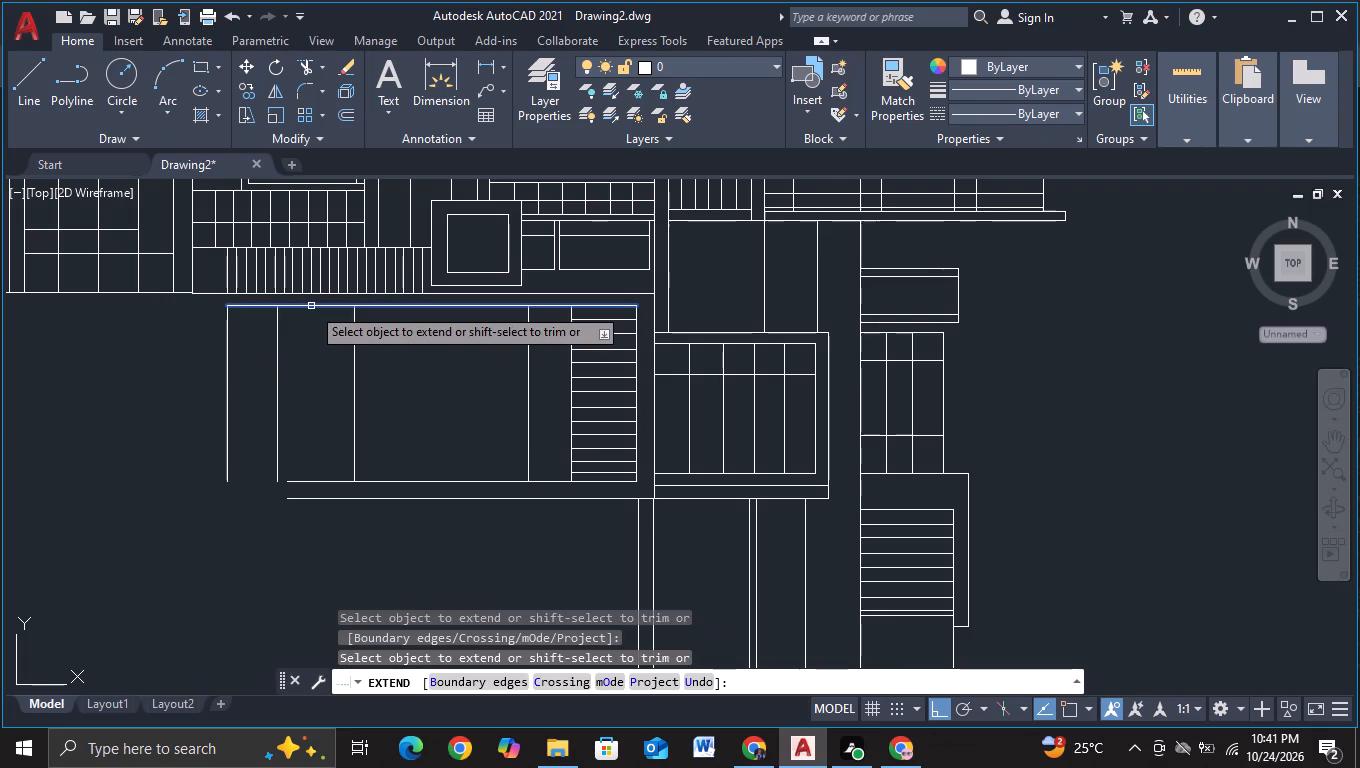
{"action": "left_click", "coordinate": [311, 306]}
{"action": "left_click", "coordinate": [337, 484]}
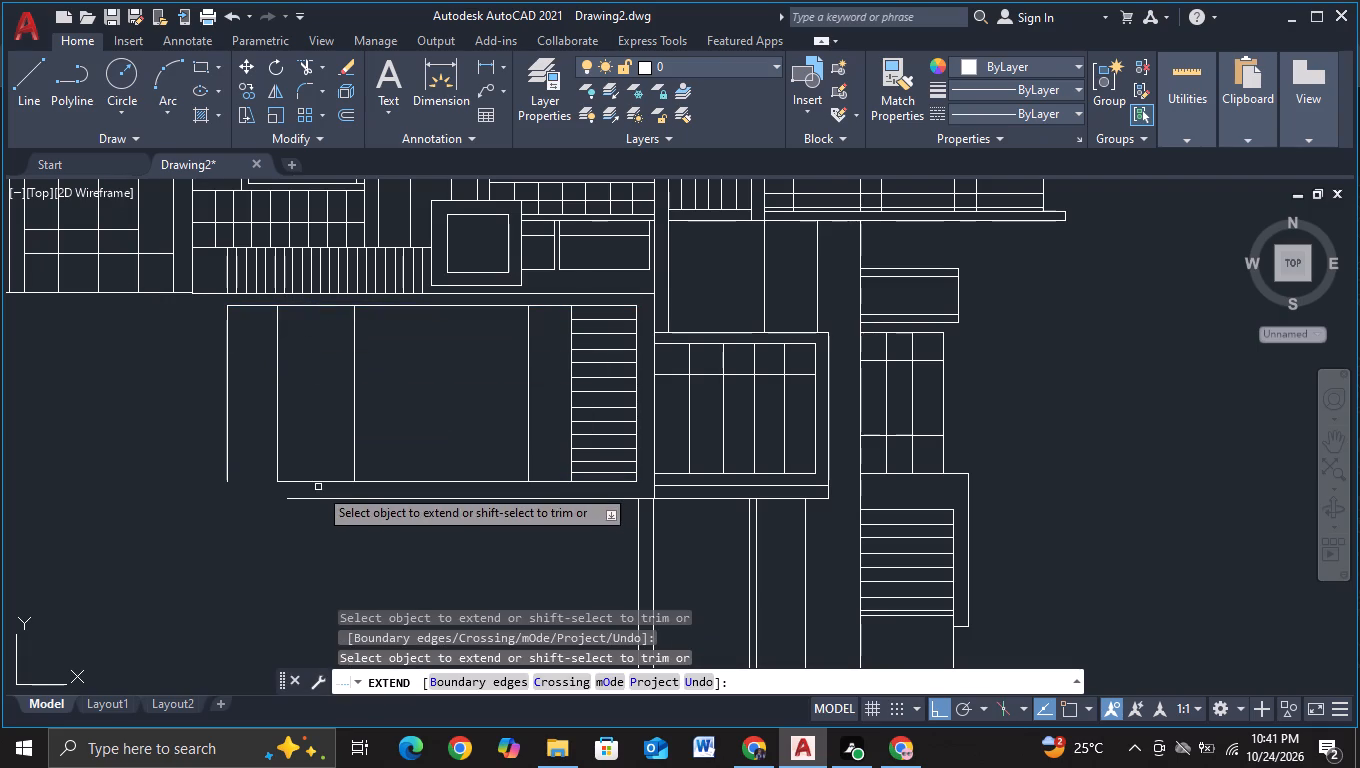
{"action": "left_click", "coordinate": [318, 484]}
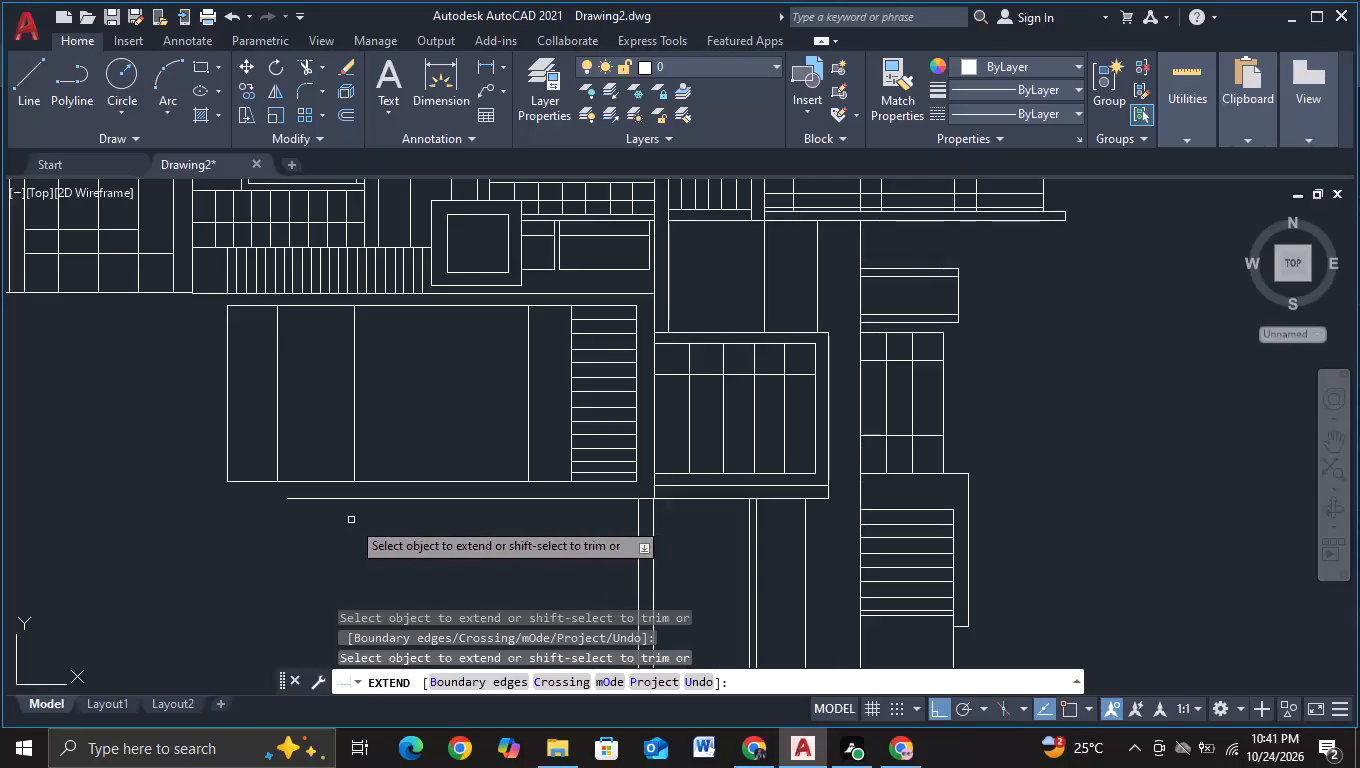
{"action": "key", "text": "Escape"}
Select the vertical divider immediately left of the slatted strip.
{"action": "left_click", "coordinate": [527, 390]}
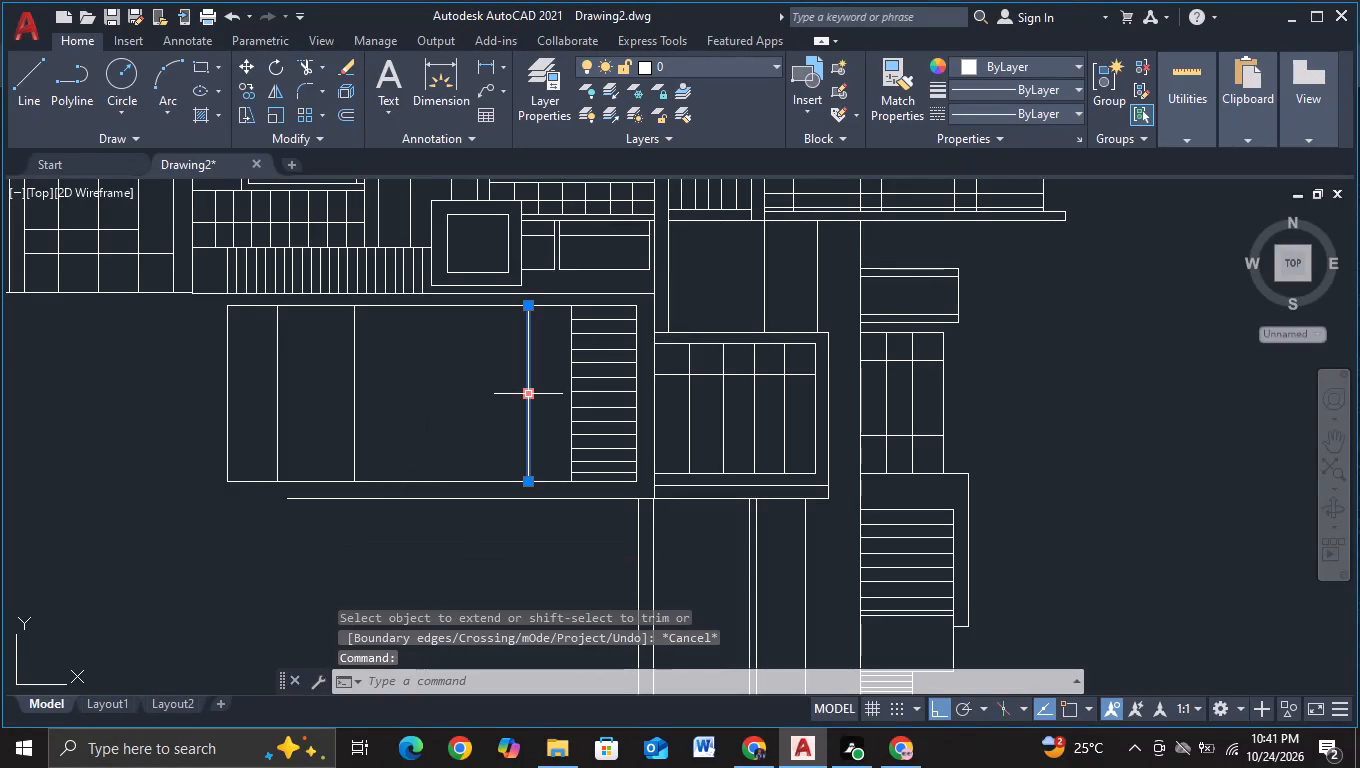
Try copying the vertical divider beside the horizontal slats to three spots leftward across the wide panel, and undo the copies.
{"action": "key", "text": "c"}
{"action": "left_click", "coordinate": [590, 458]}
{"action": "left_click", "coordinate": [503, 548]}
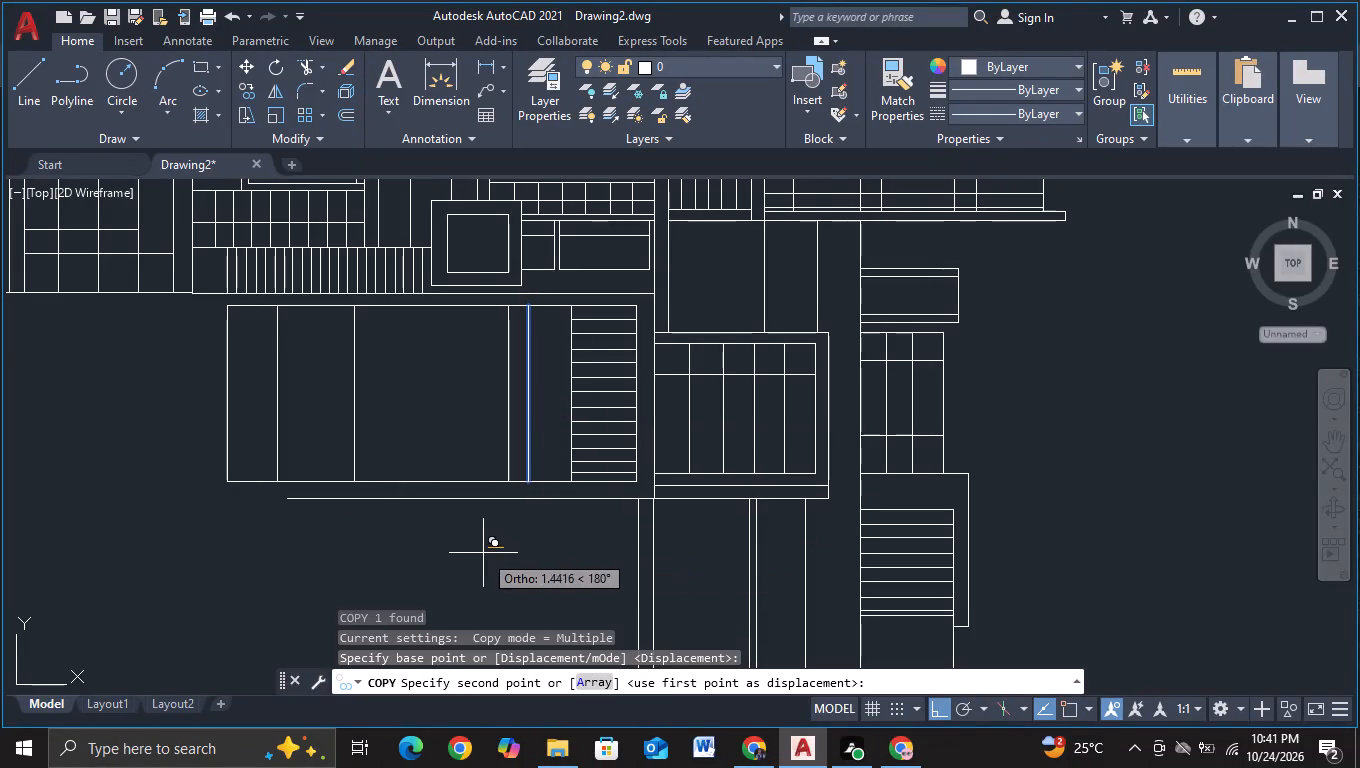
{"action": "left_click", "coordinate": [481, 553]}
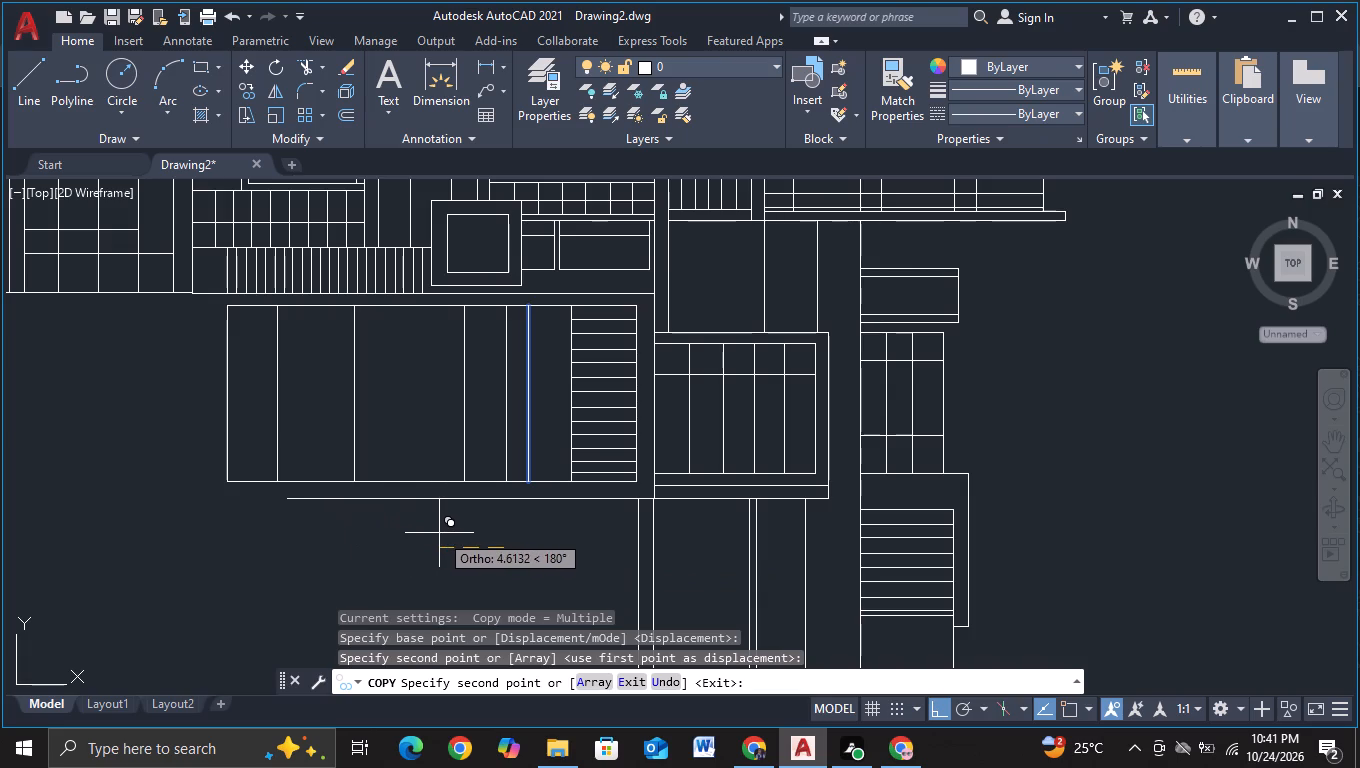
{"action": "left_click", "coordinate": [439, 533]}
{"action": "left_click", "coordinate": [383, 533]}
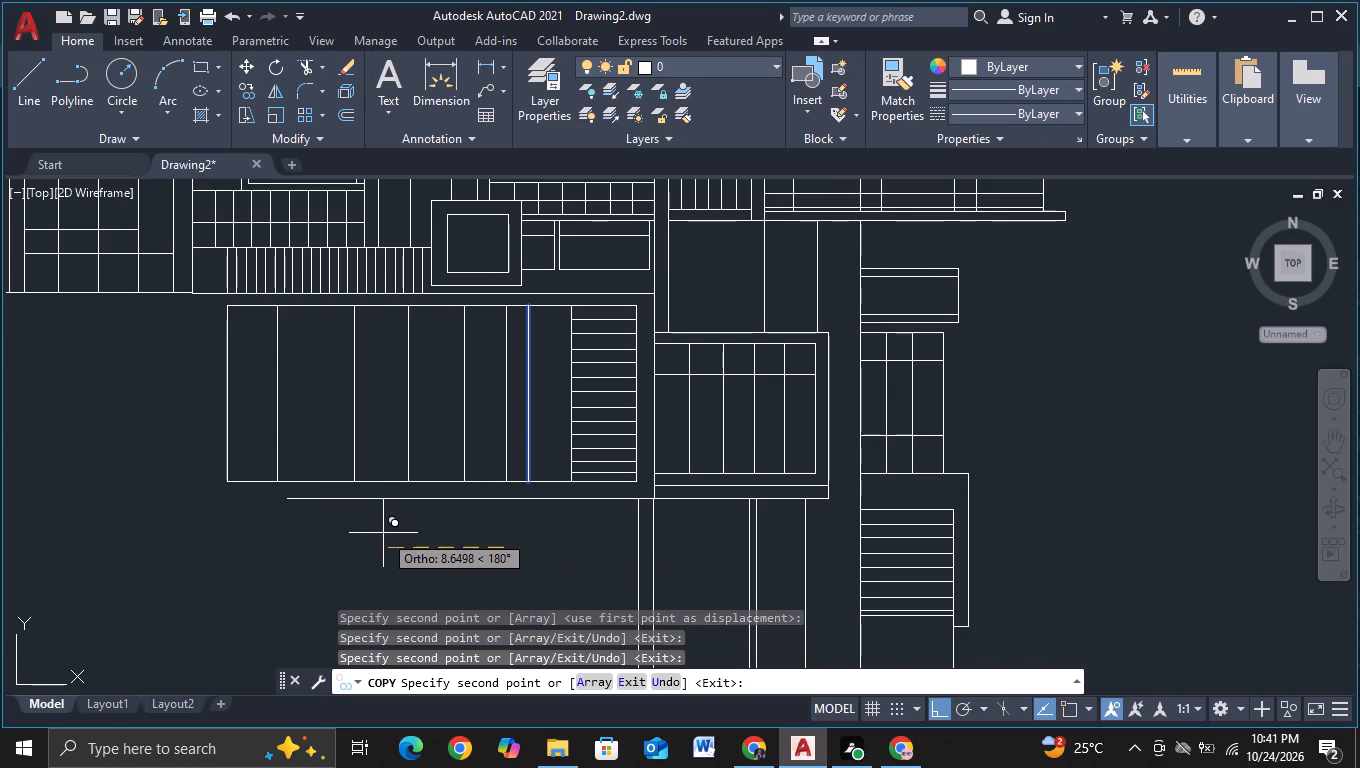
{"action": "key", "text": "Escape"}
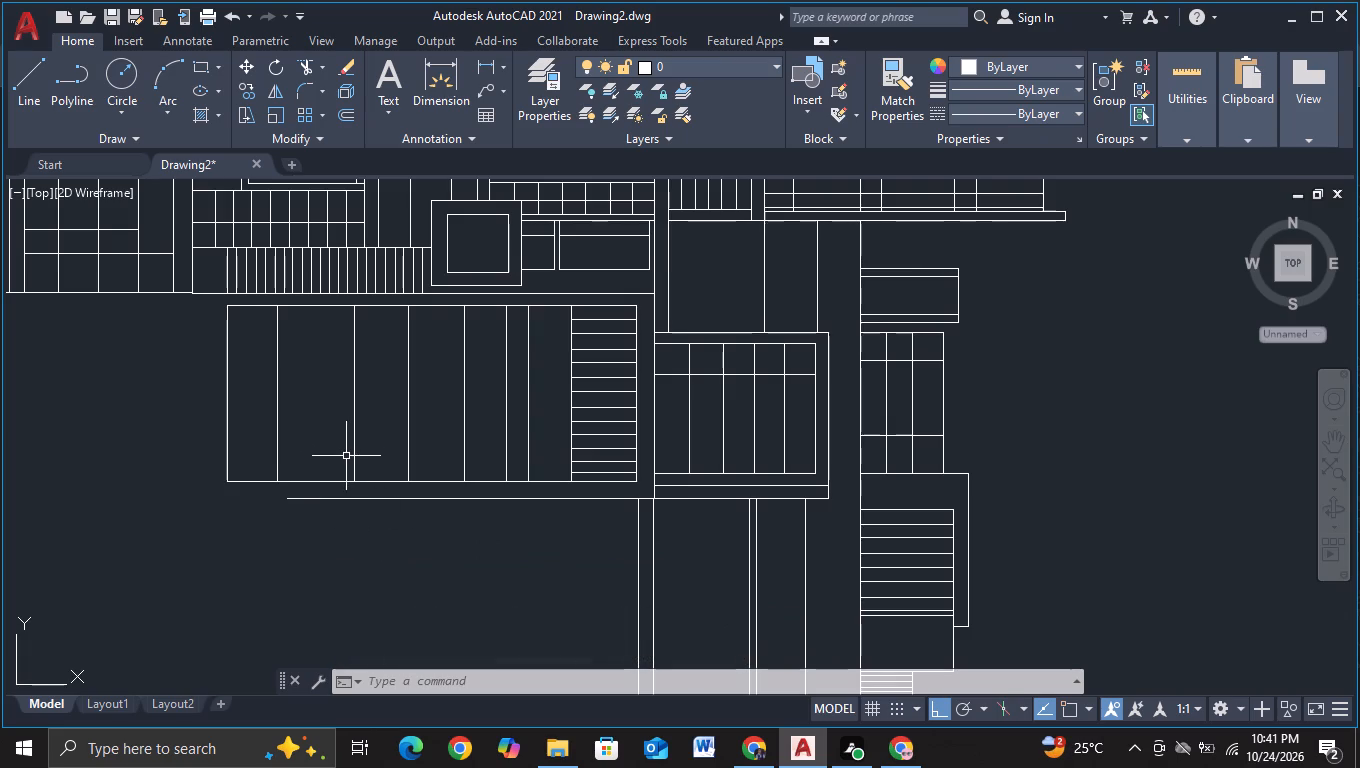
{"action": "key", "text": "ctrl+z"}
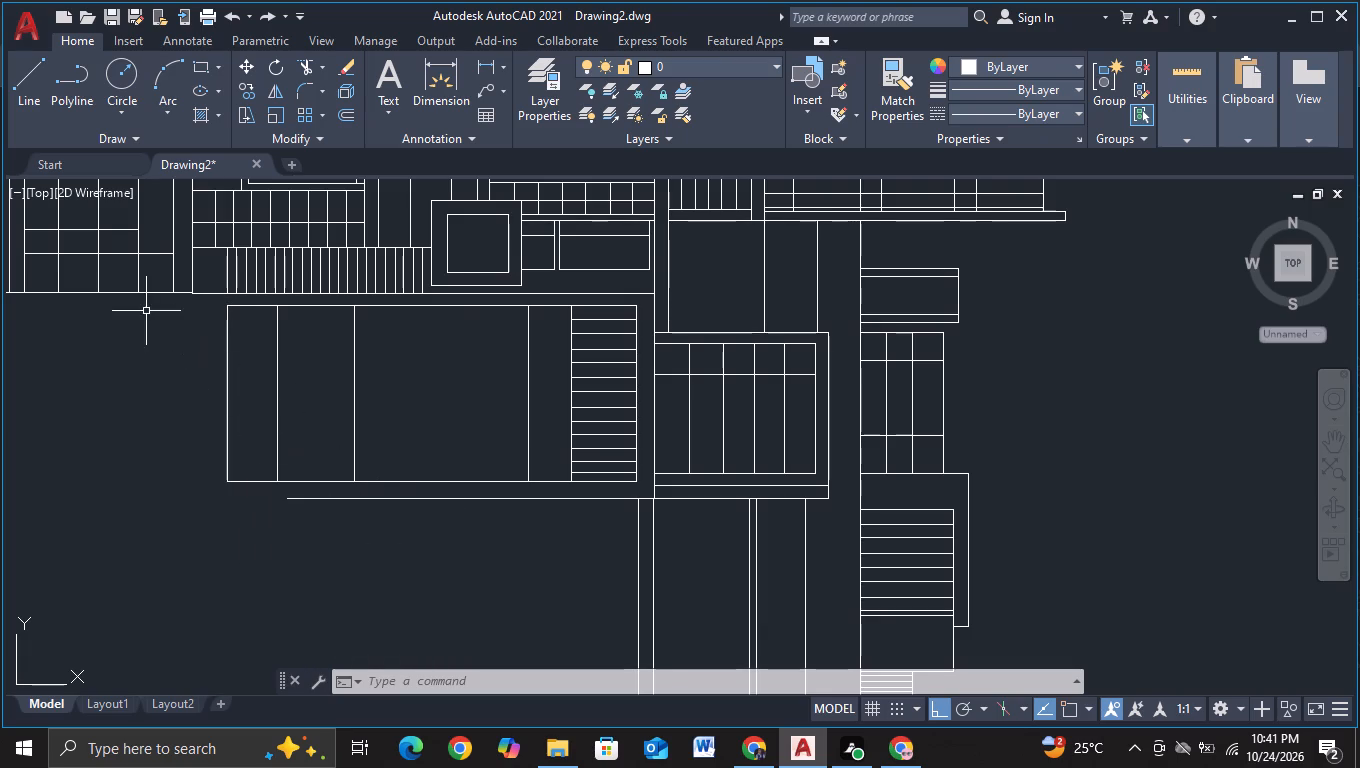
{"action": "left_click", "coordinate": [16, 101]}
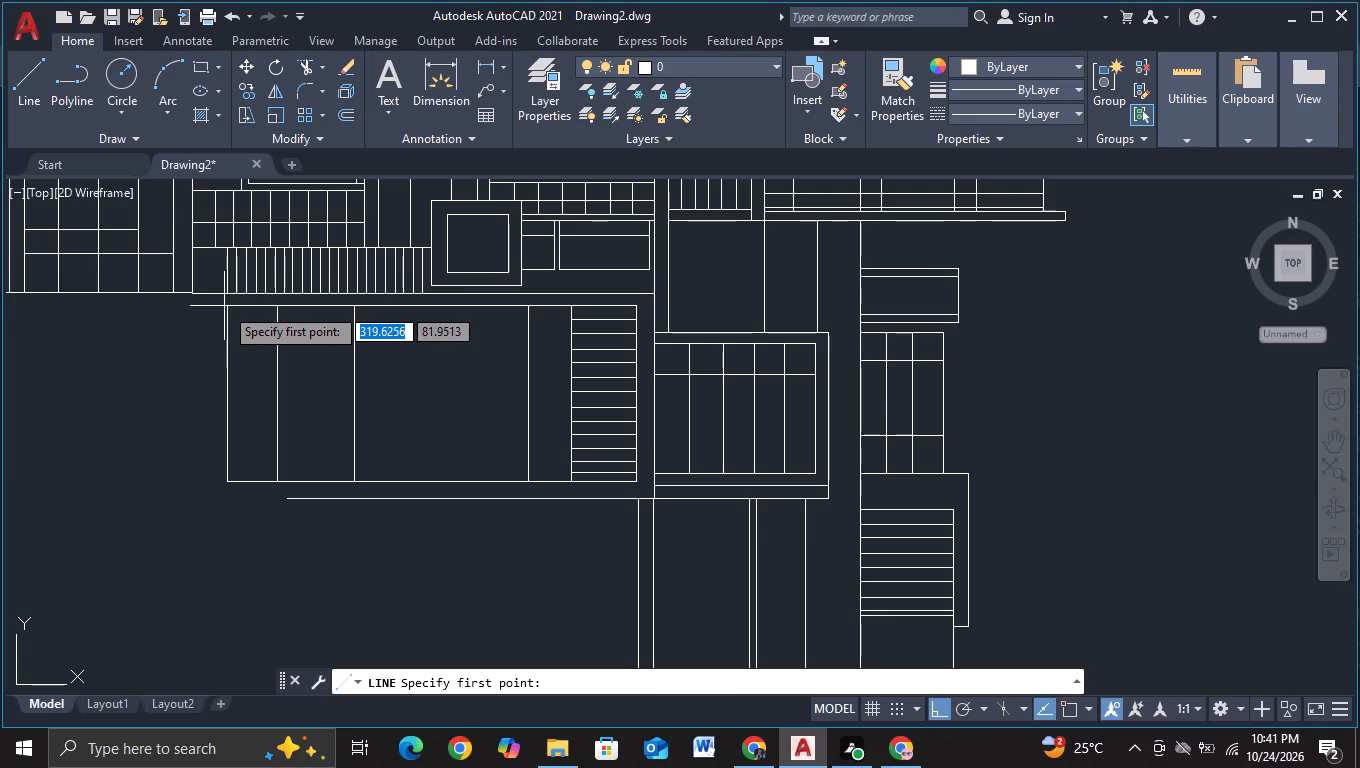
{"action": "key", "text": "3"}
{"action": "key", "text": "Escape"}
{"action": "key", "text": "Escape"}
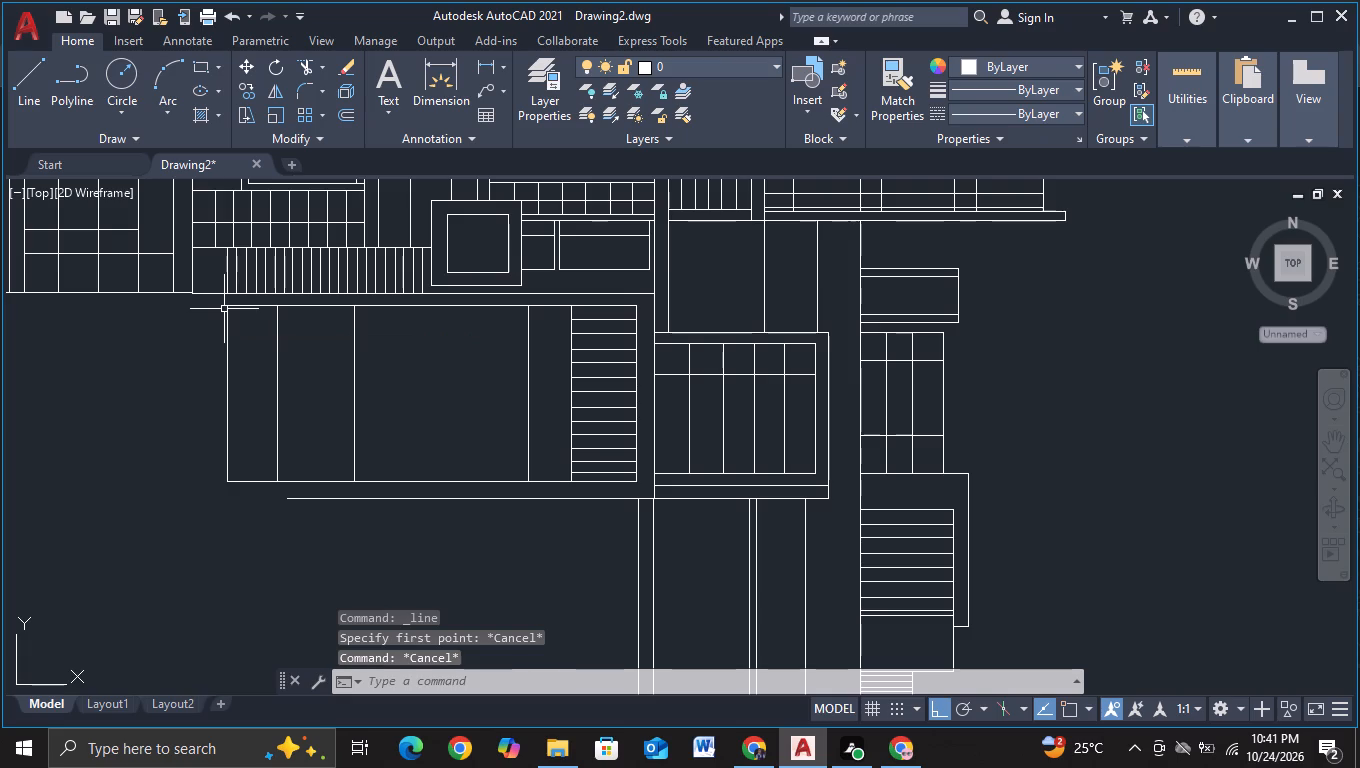
With object snap on, draw a closed line outline about 14.3 wide by 15.5 high, overlapping the wide panel's left end.
{"action": "key", "text": "F3"}
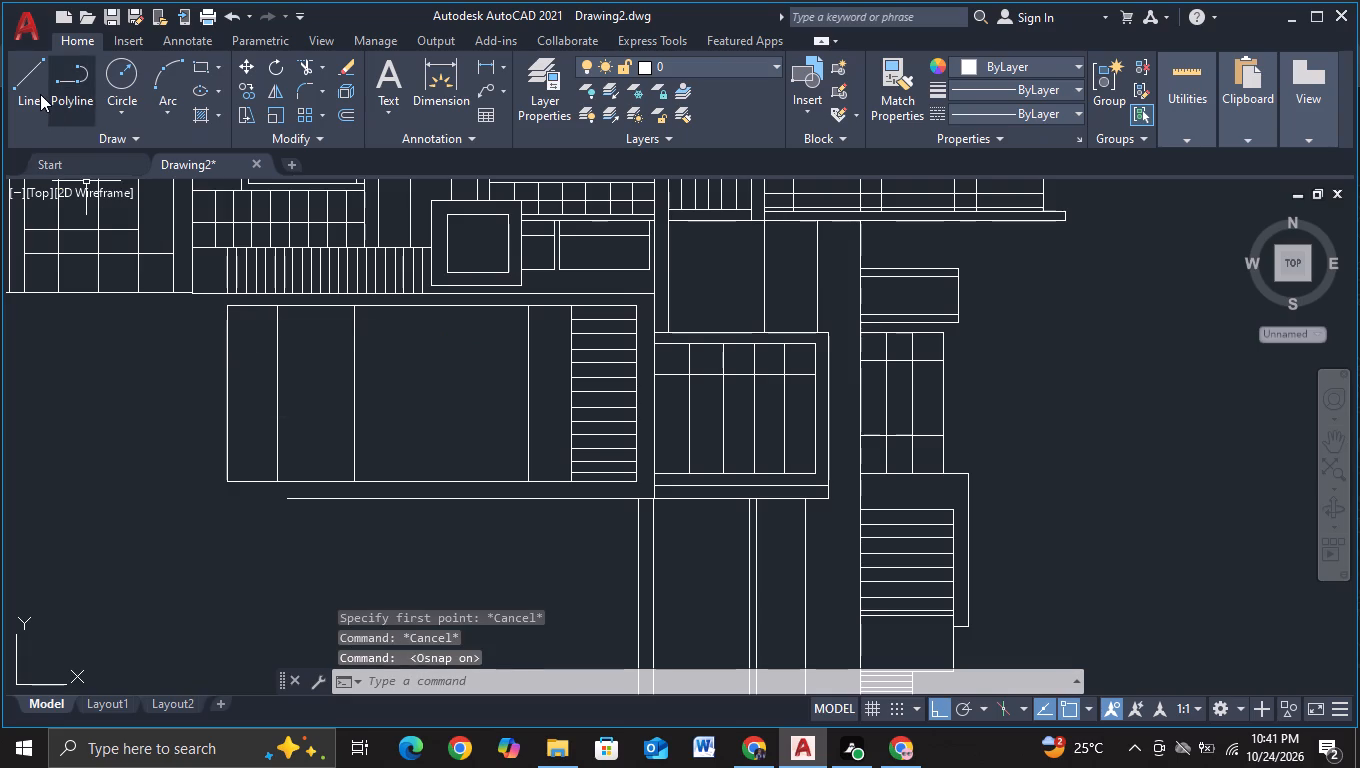
{"action": "left_click", "coordinate": [40, 94]}
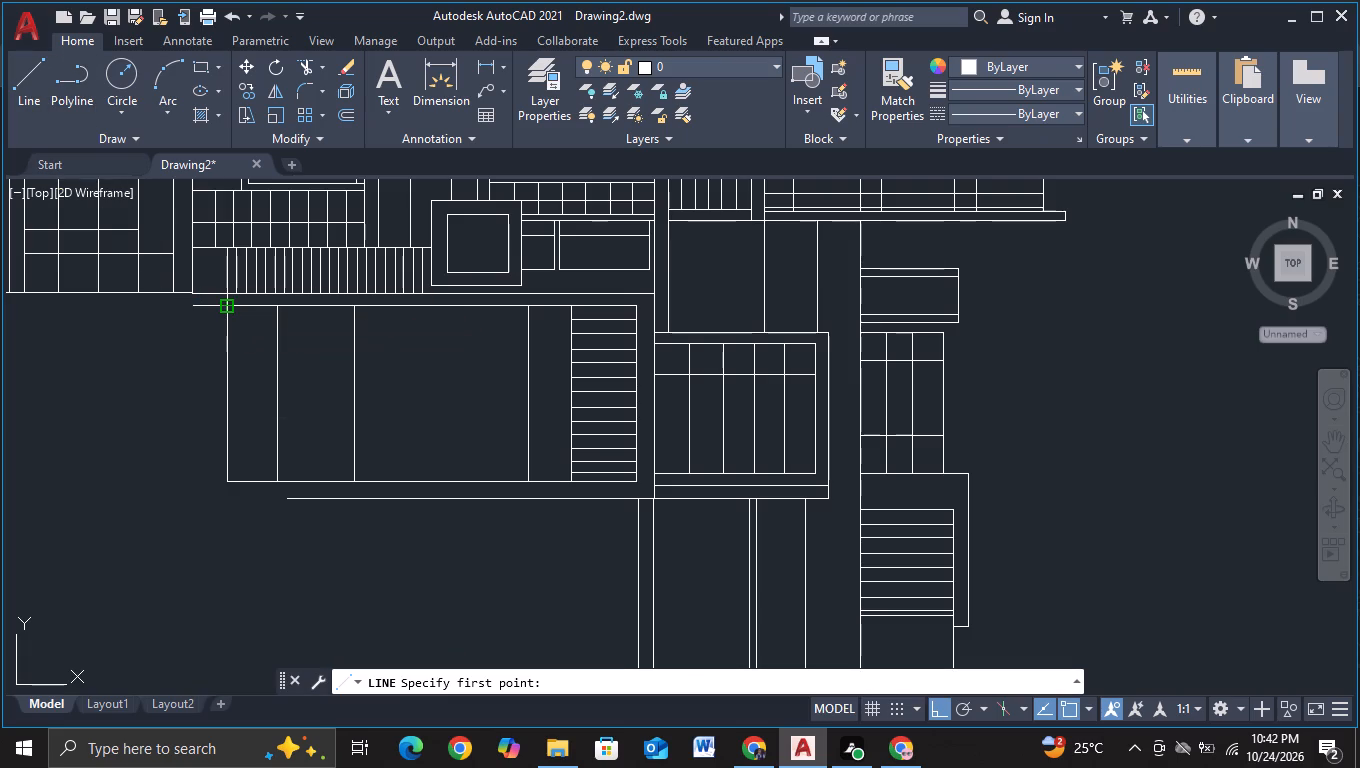
{"action": "left_click", "coordinate": [229, 311]}
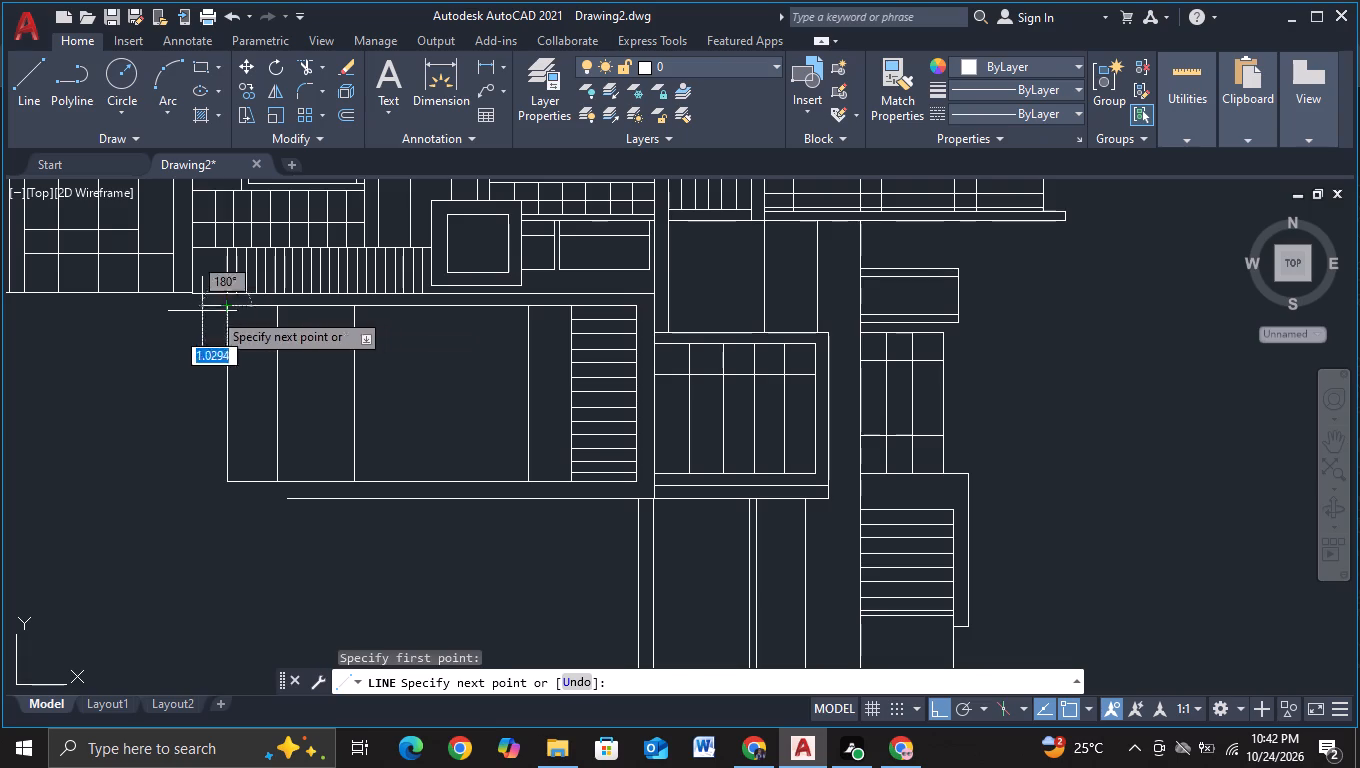
{"action": "left_click", "coordinate": [100, 306]}
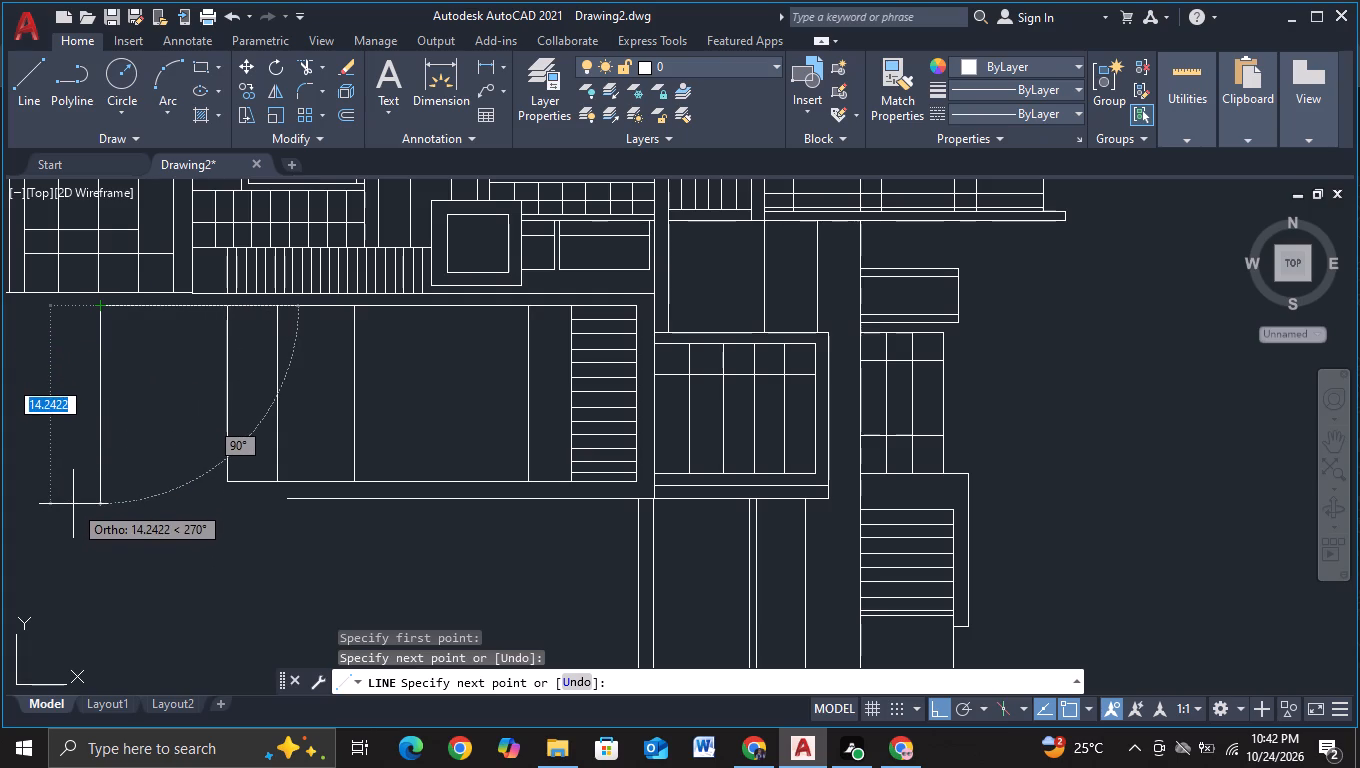
{"action": "left_click", "coordinate": [59, 314]}
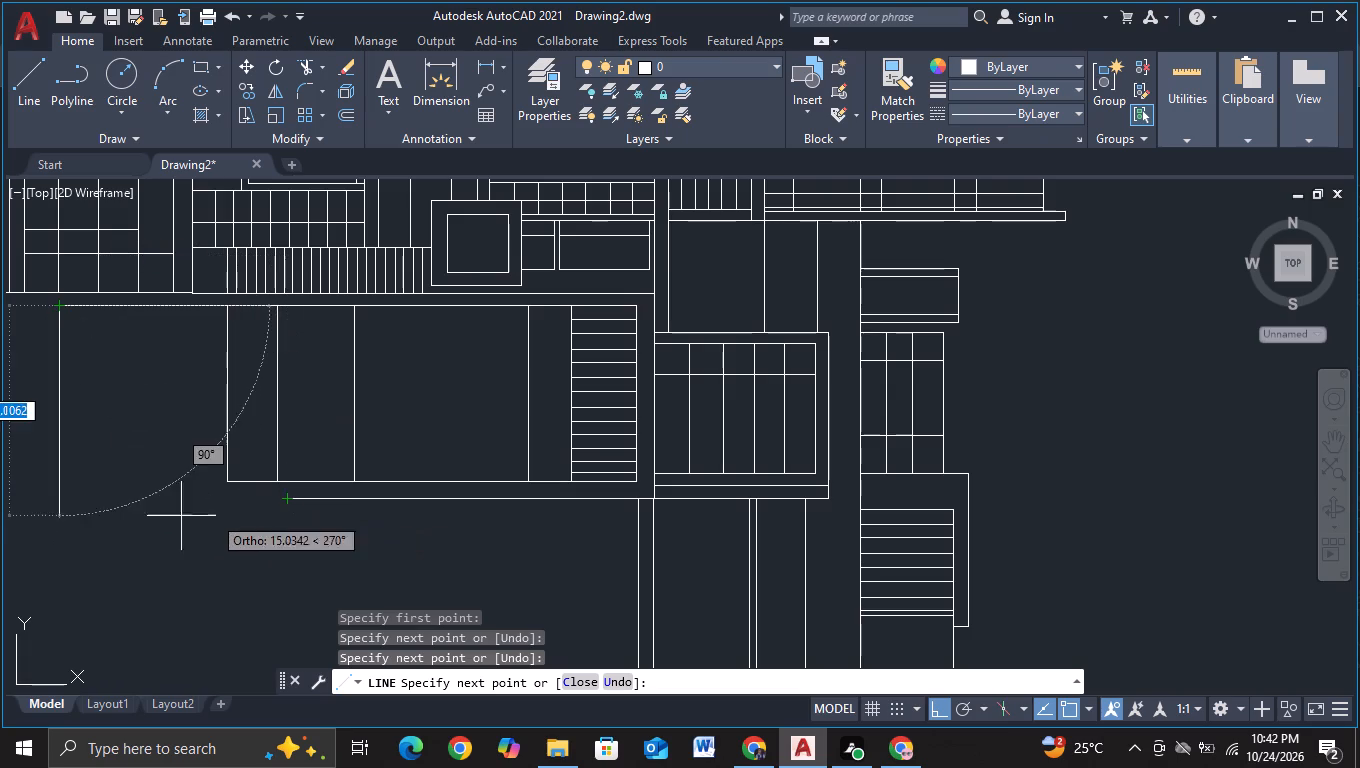
{"action": "left_click", "coordinate": [53, 514]}
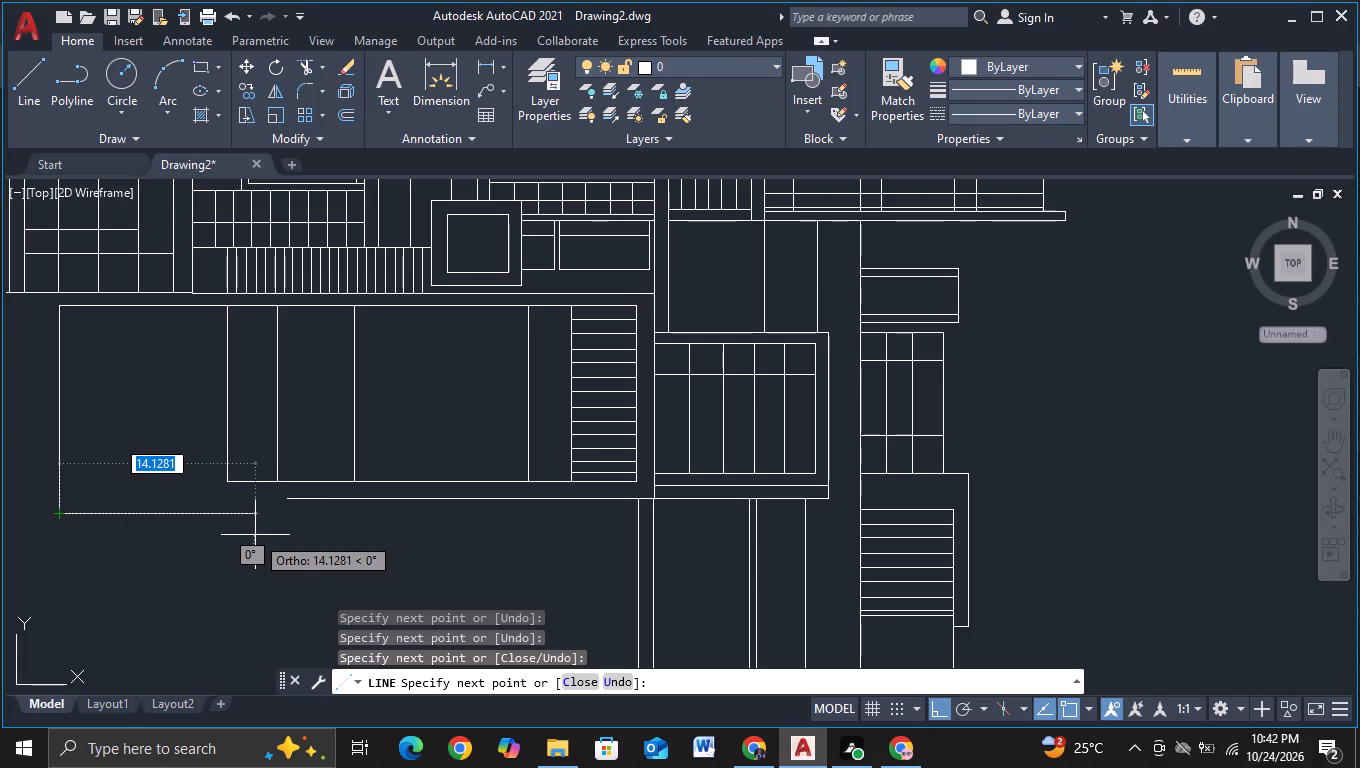
{"action": "left_click", "coordinate": [257, 535]}
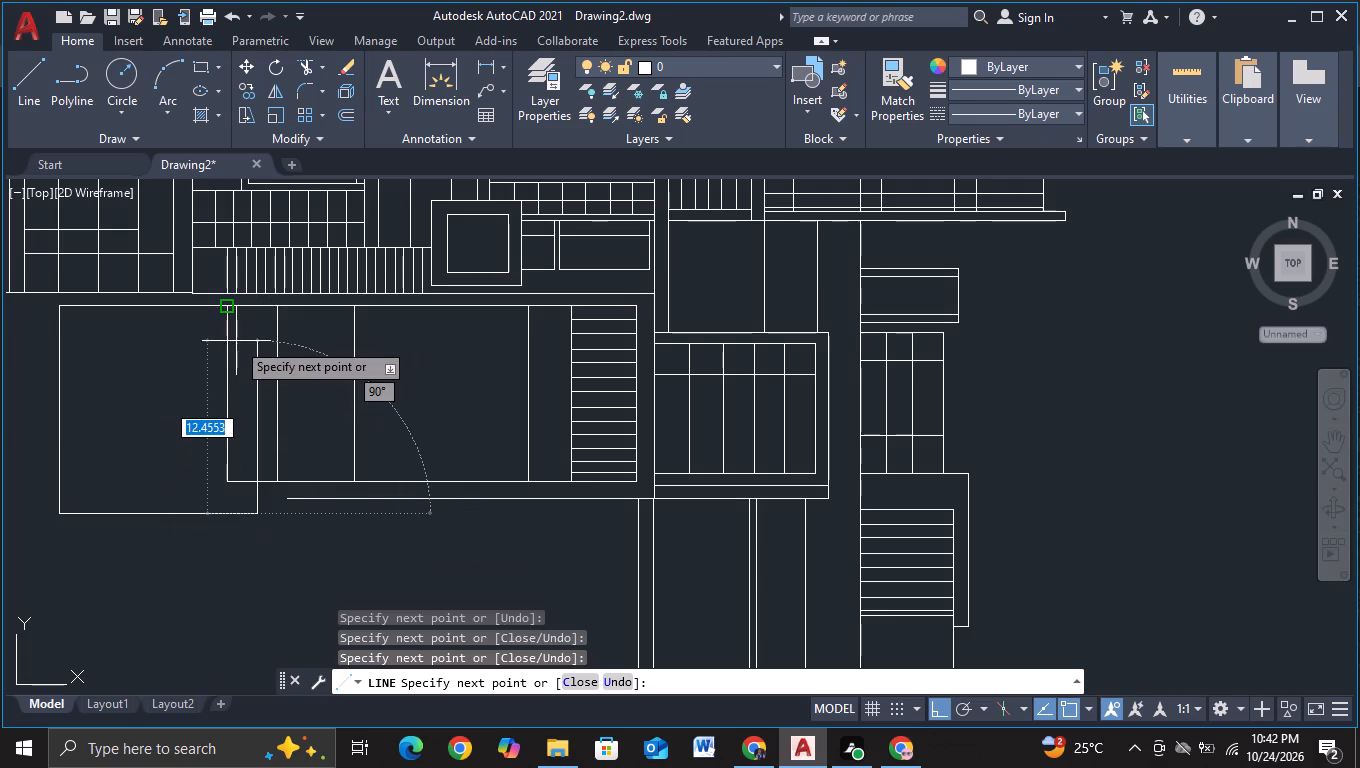
{"action": "middle_click_drag", "start_coordinate": [245, 341], "coordinate": [243, 516]}
{"action": "scroll", "coordinate": [241, 514], "scroll_direction": "up", "scroll_amount": 2}
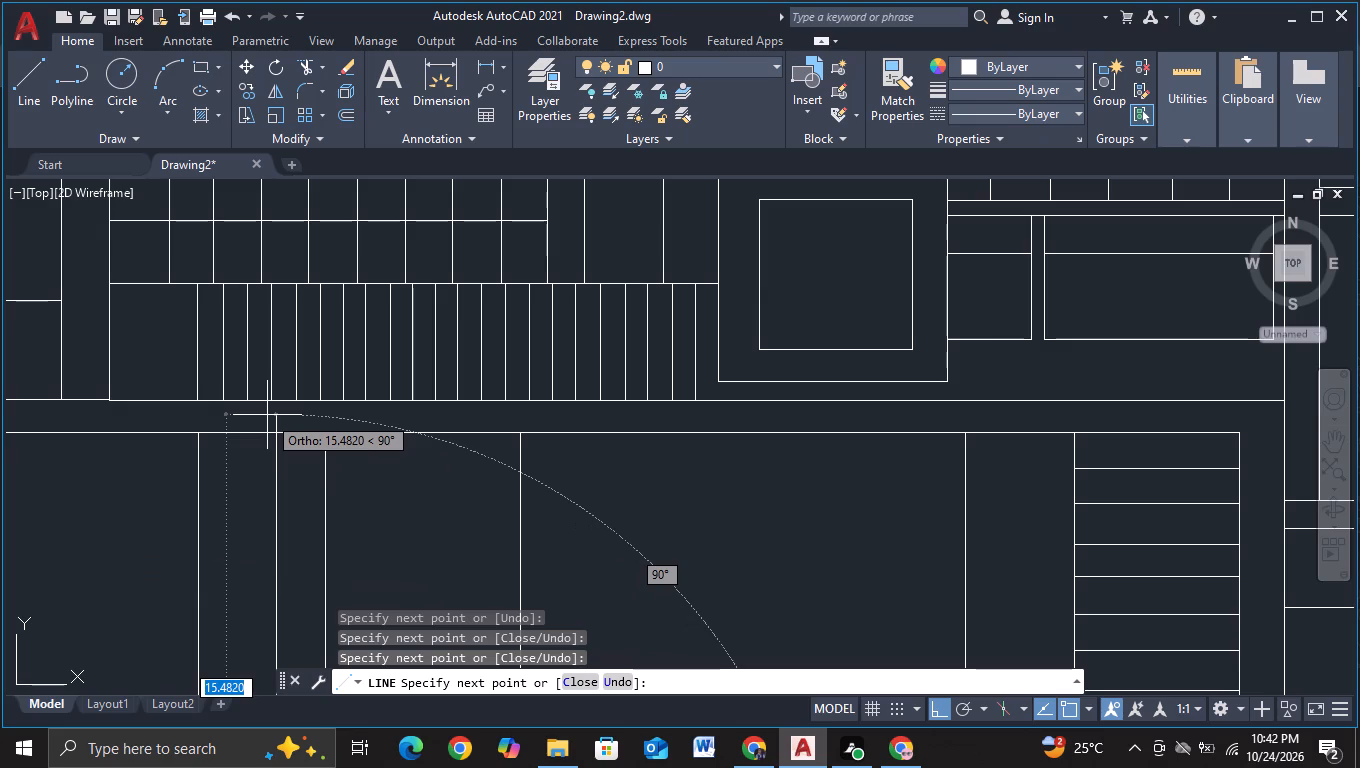
{"action": "left_click", "coordinate": [267, 418]}
{"action": "middle_click_drag", "start_coordinate": [182, 429], "coordinate": [350, 437]}
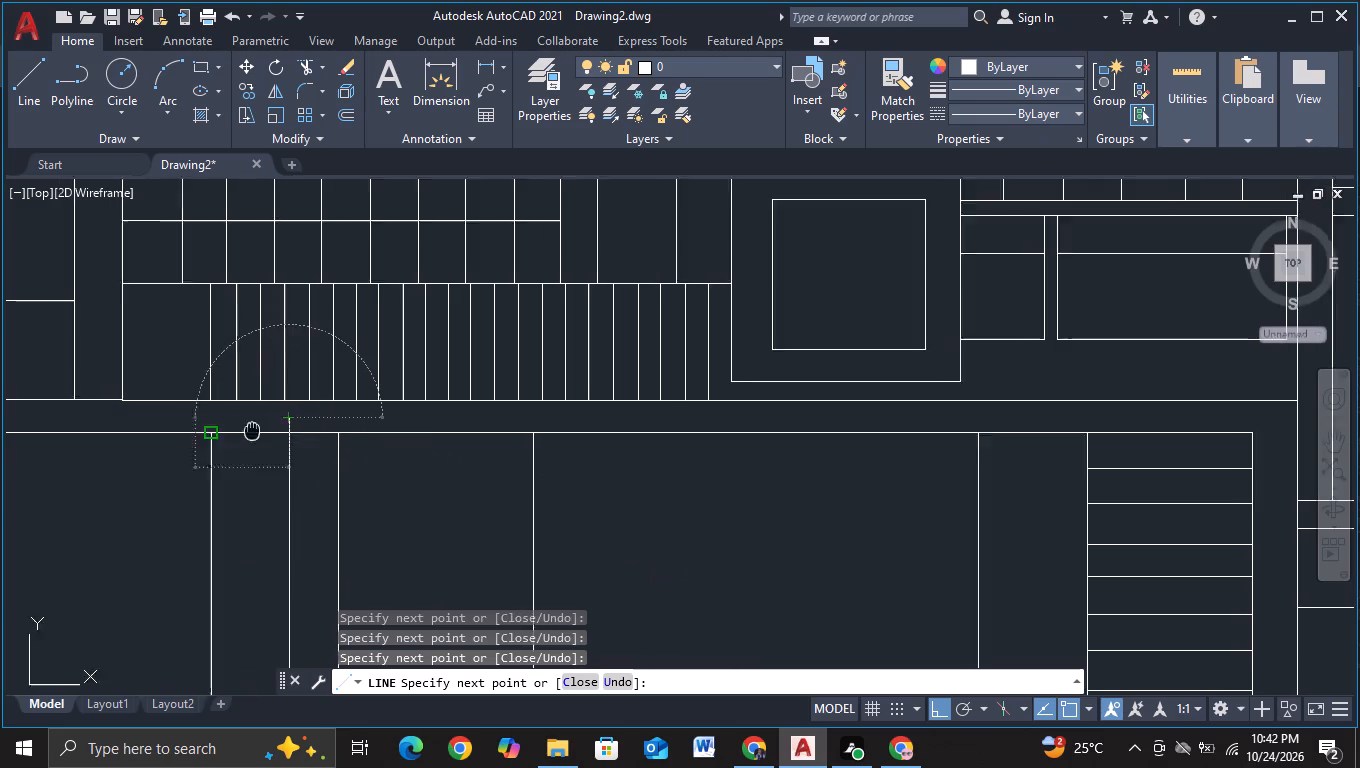
{"action": "middle_click_drag", "start_coordinate": [350, 437], "coordinate": [562, 442]}
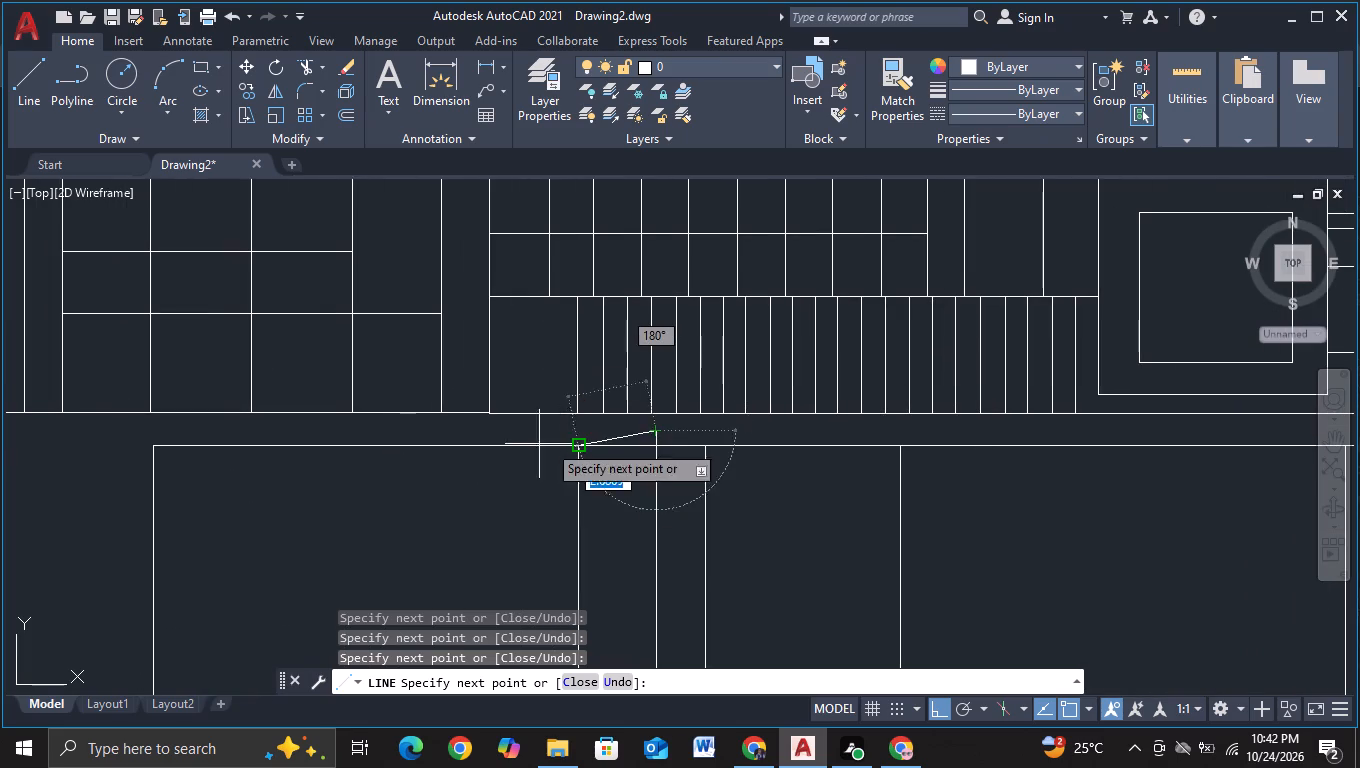
{"action": "left_click", "coordinate": [150, 428]}
{"action": "left_click", "coordinate": [149, 445]}
{"action": "key", "text": "Escape"}
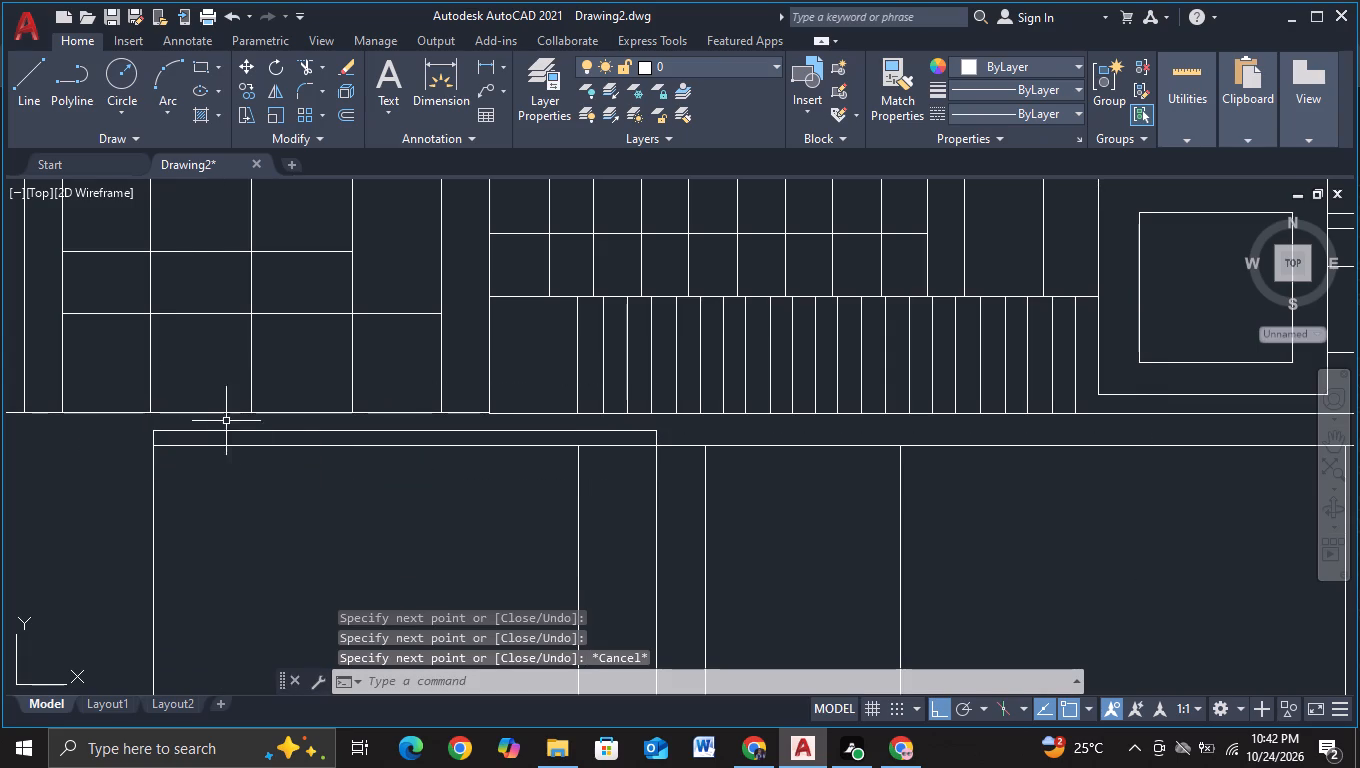
Trim away the wide panel's top, left and bottom line portions that lie inside the new outline.
{"action": "left_click", "coordinate": [306, 65]}
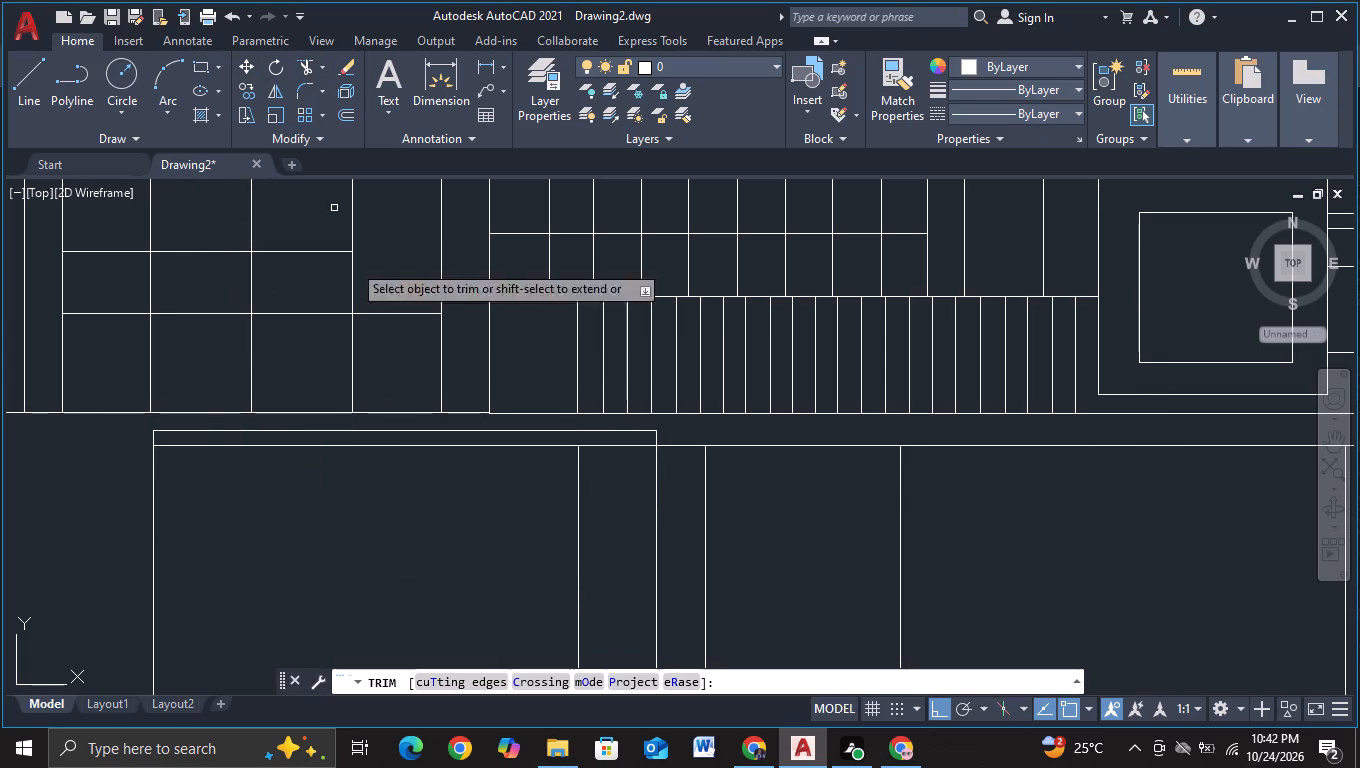
{"action": "left_click", "coordinate": [407, 447]}
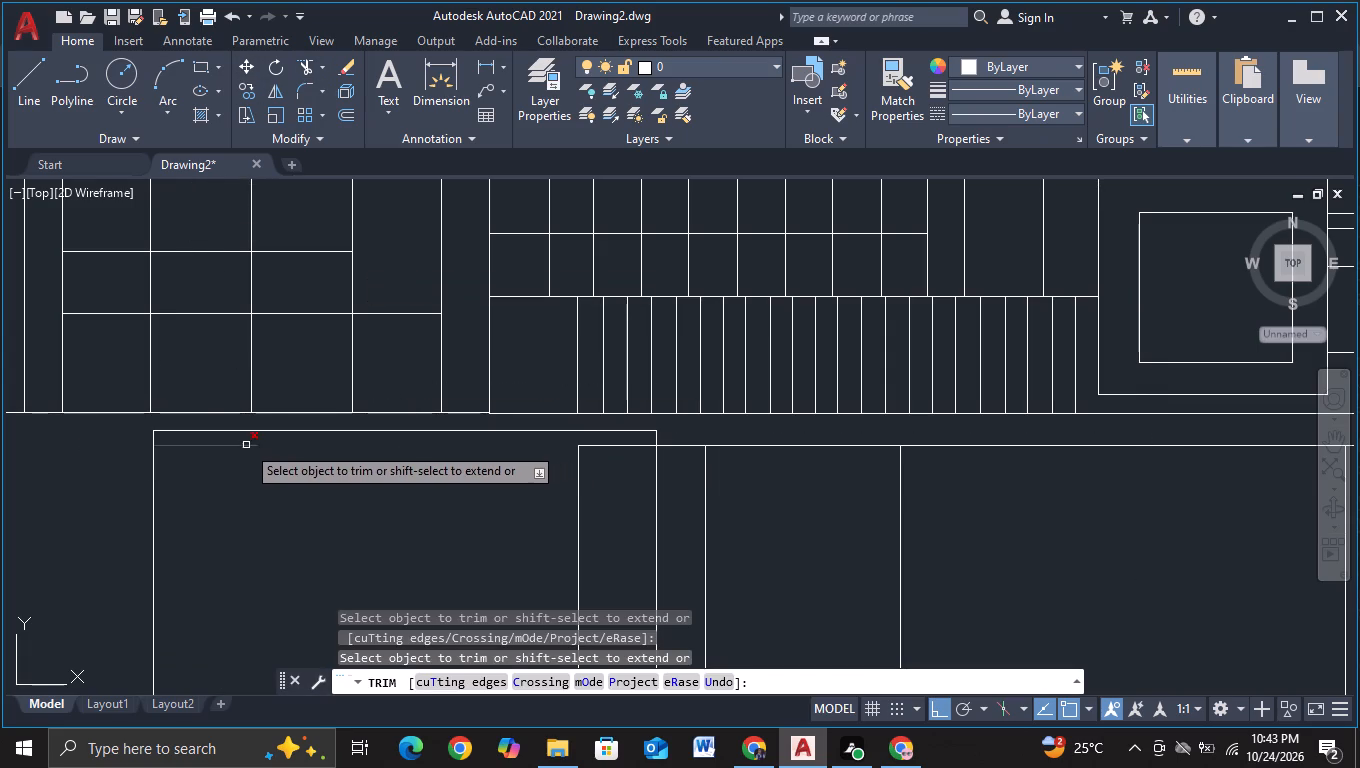
{"action": "left_click", "coordinate": [246, 445]}
{"action": "left_click", "coordinate": [601, 443]}
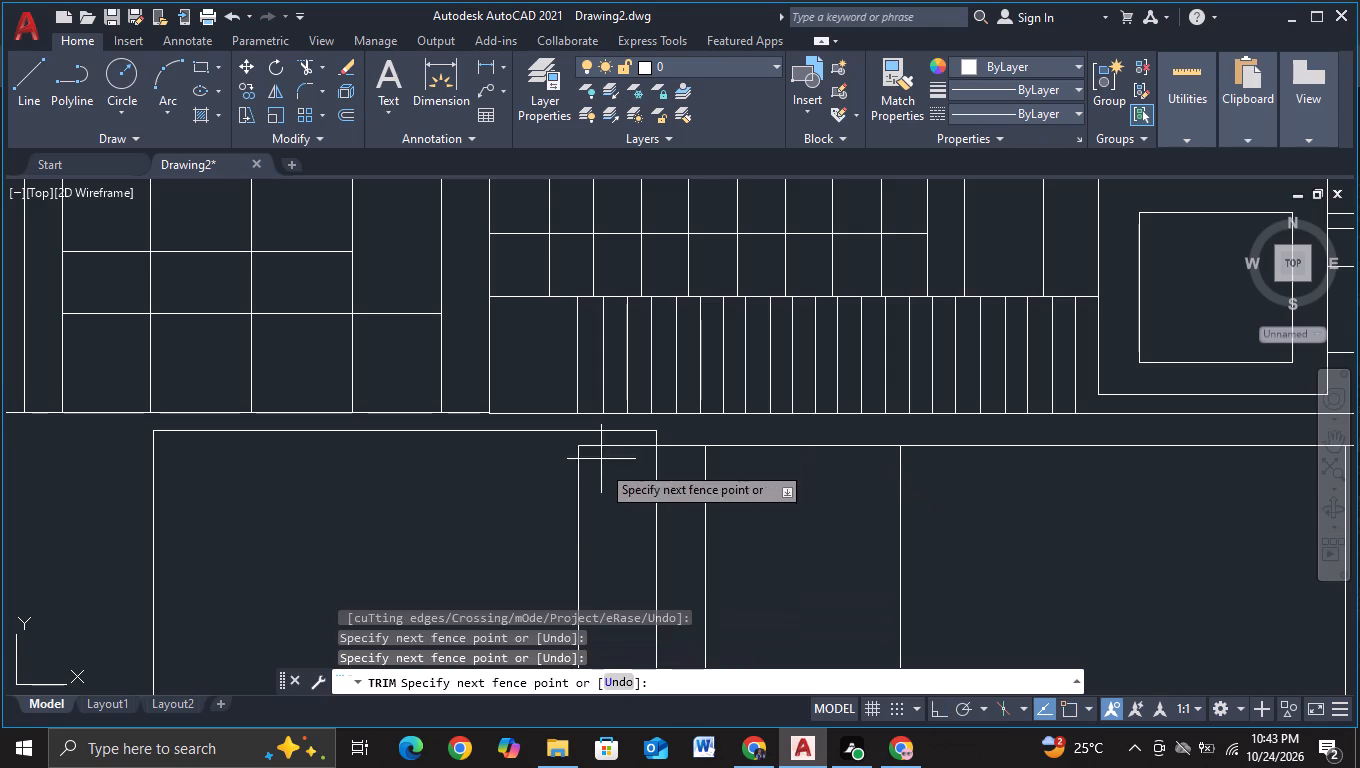
{"action": "left_click", "coordinate": [560, 508]}
{"action": "scroll", "coordinate": [565, 511], "scroll_direction": "down", "scroll_amount": 2}
{"action": "middle_click_drag", "start_coordinate": [560, 571], "coordinate": [522, 427]}
{"action": "scroll", "coordinate": [514, 469], "scroll_direction": "up", "scroll_amount": 1}
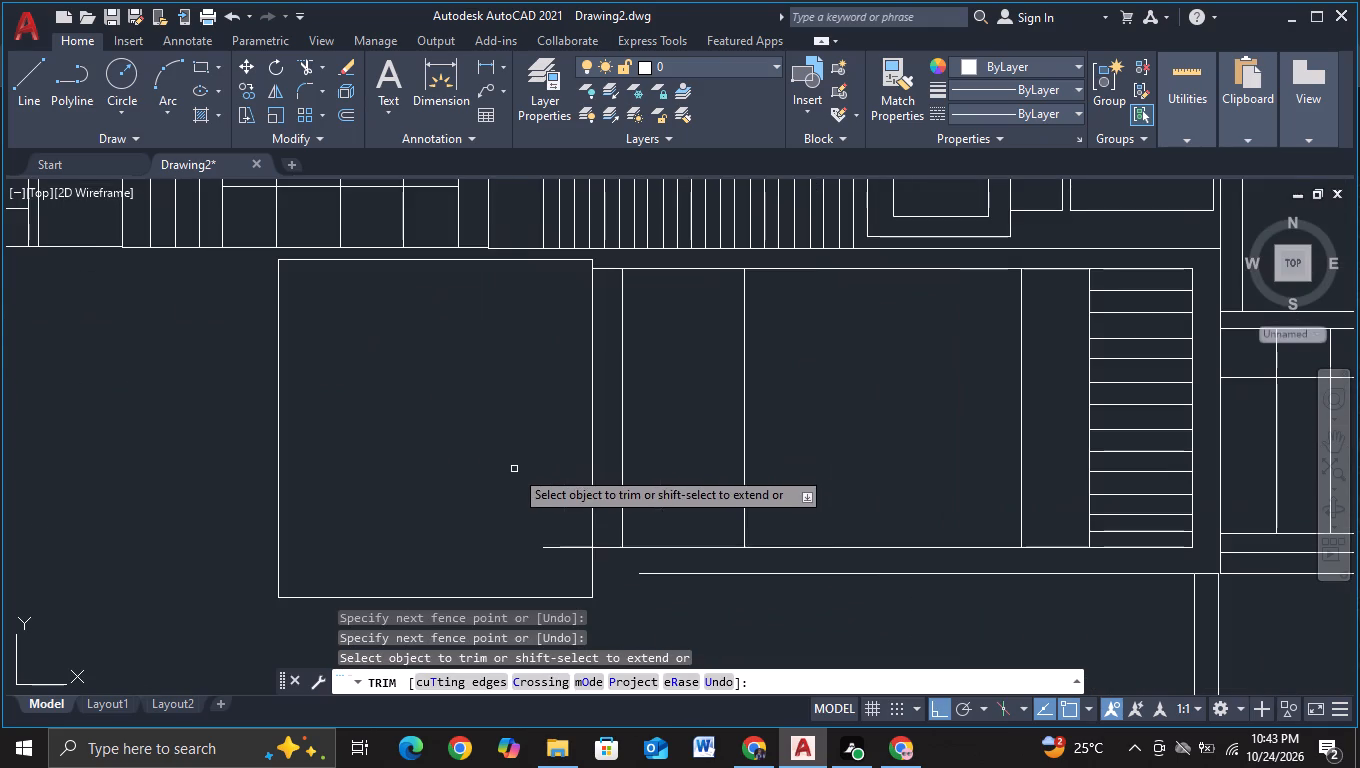
{"action": "left_click", "coordinate": [576, 538]}
{"action": "left_click", "coordinate": [570, 584]}
{"action": "key", "text": "Escape"}
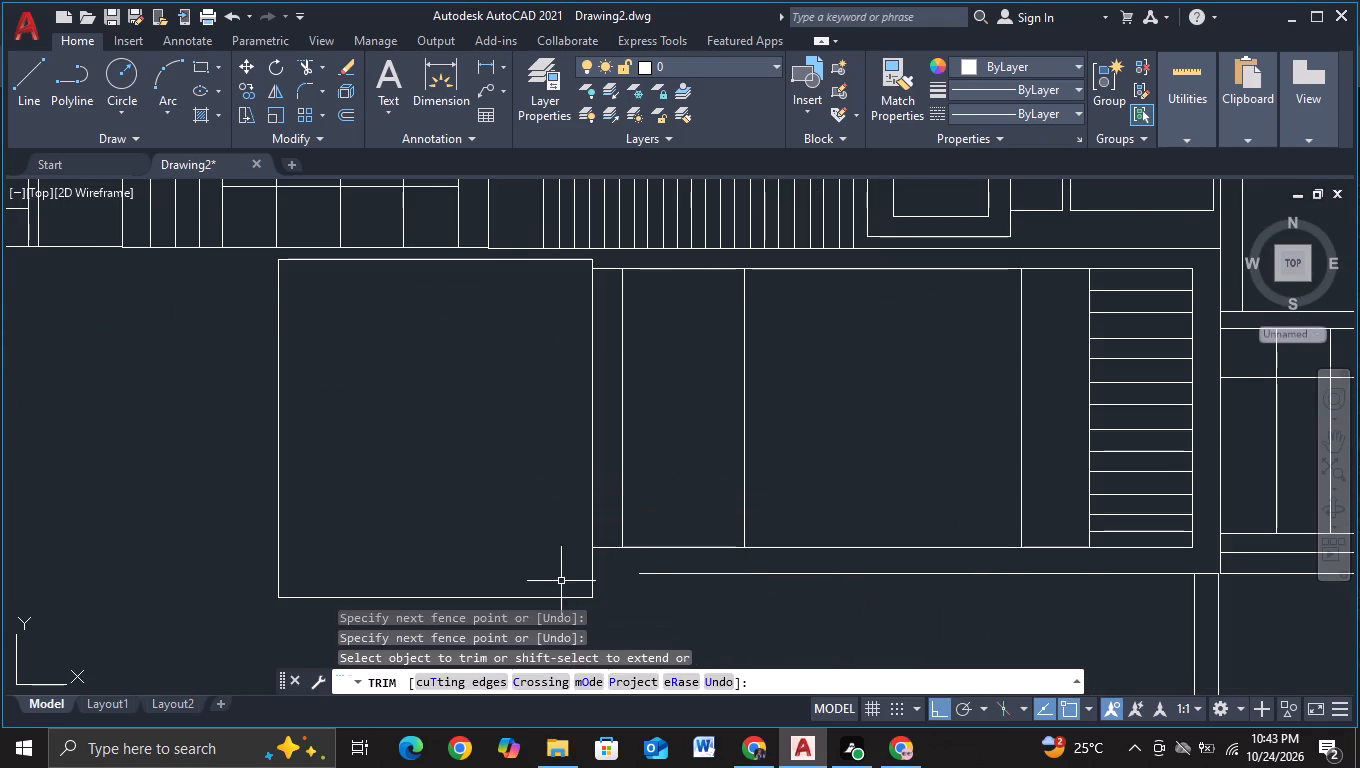
Extend the long horizontal line below the wide panel to the right edge of the new outline.
{"action": "key", "text": "e"}
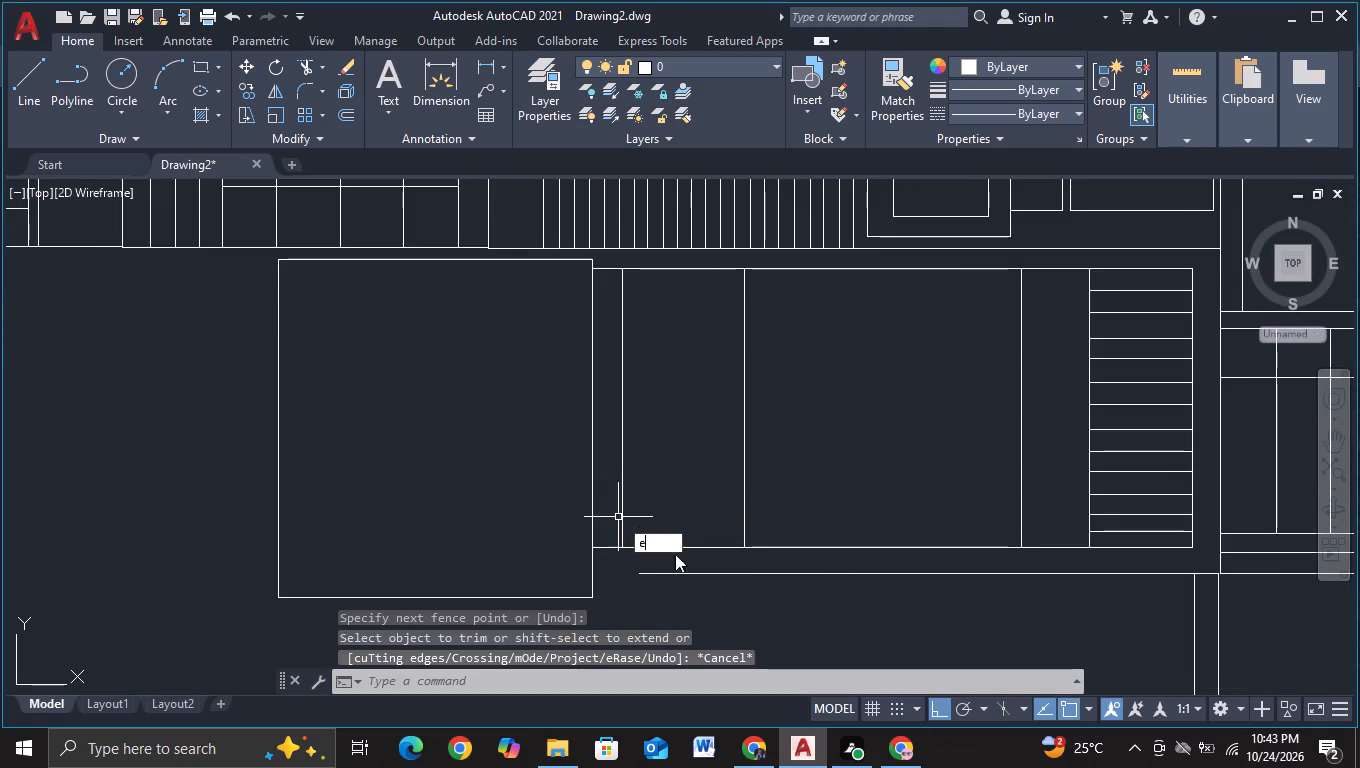
{"action": "left_click", "coordinate": [723, 584]}
{"action": "left_click", "coordinate": [709, 574]}
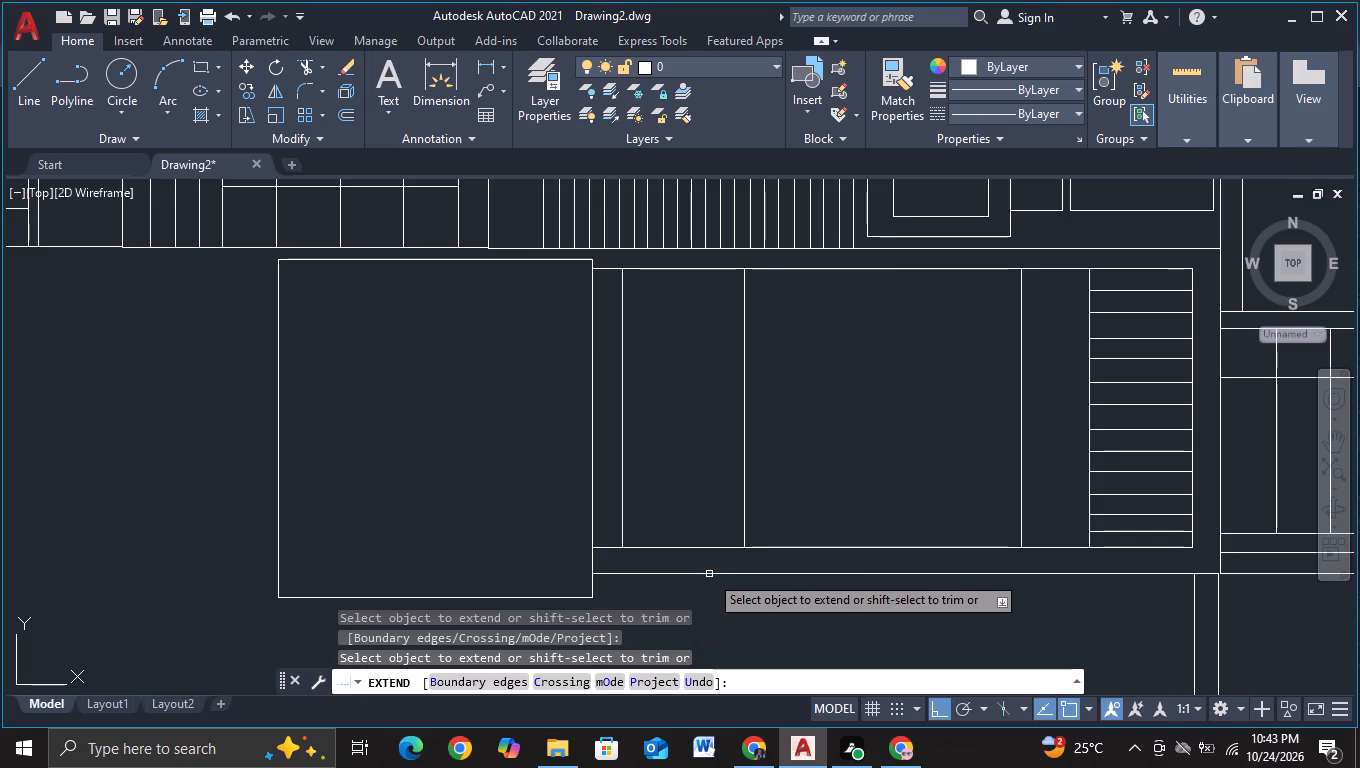
{"action": "key", "text": "Escape"}
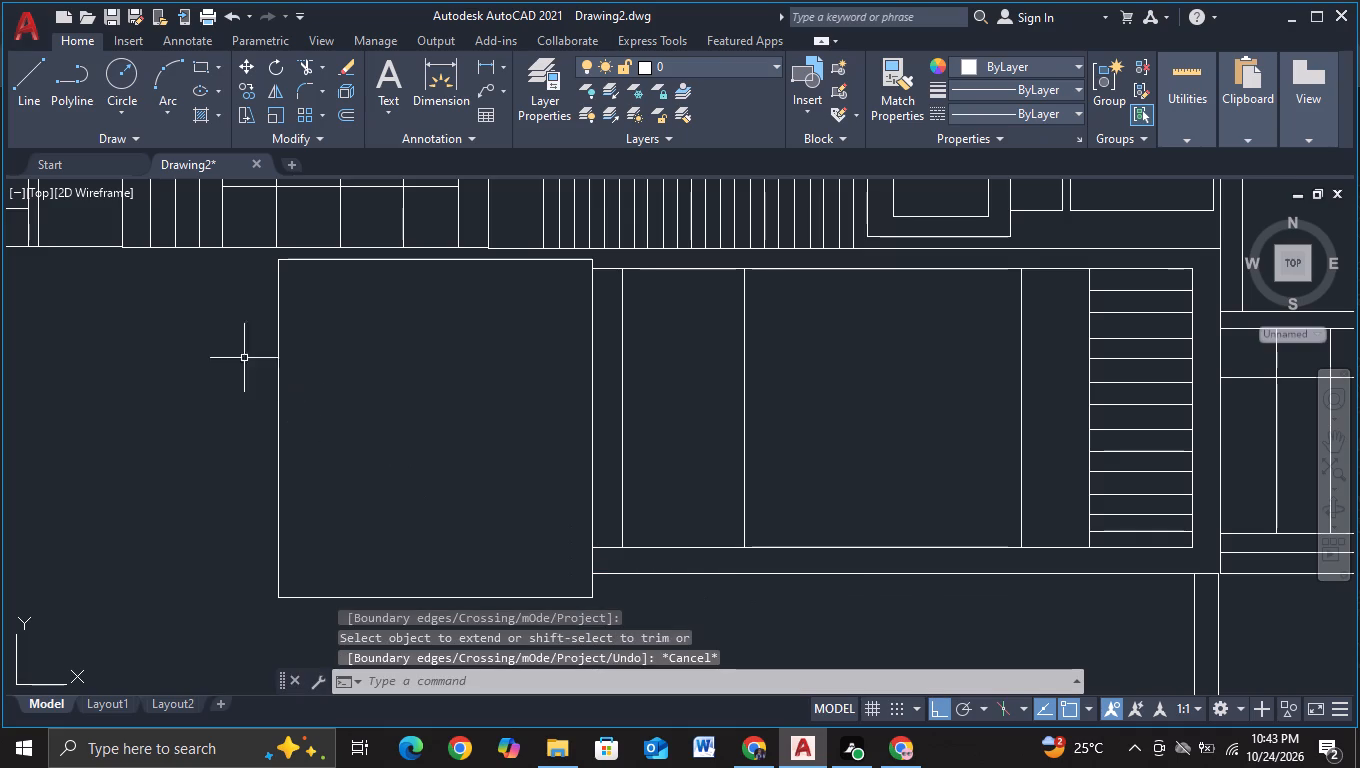
Draw an inner rectangle of lines about 12 wide by 13 high inside the new outline, leaving a narrow border.
{"action": "left_click", "coordinate": [30, 113]}
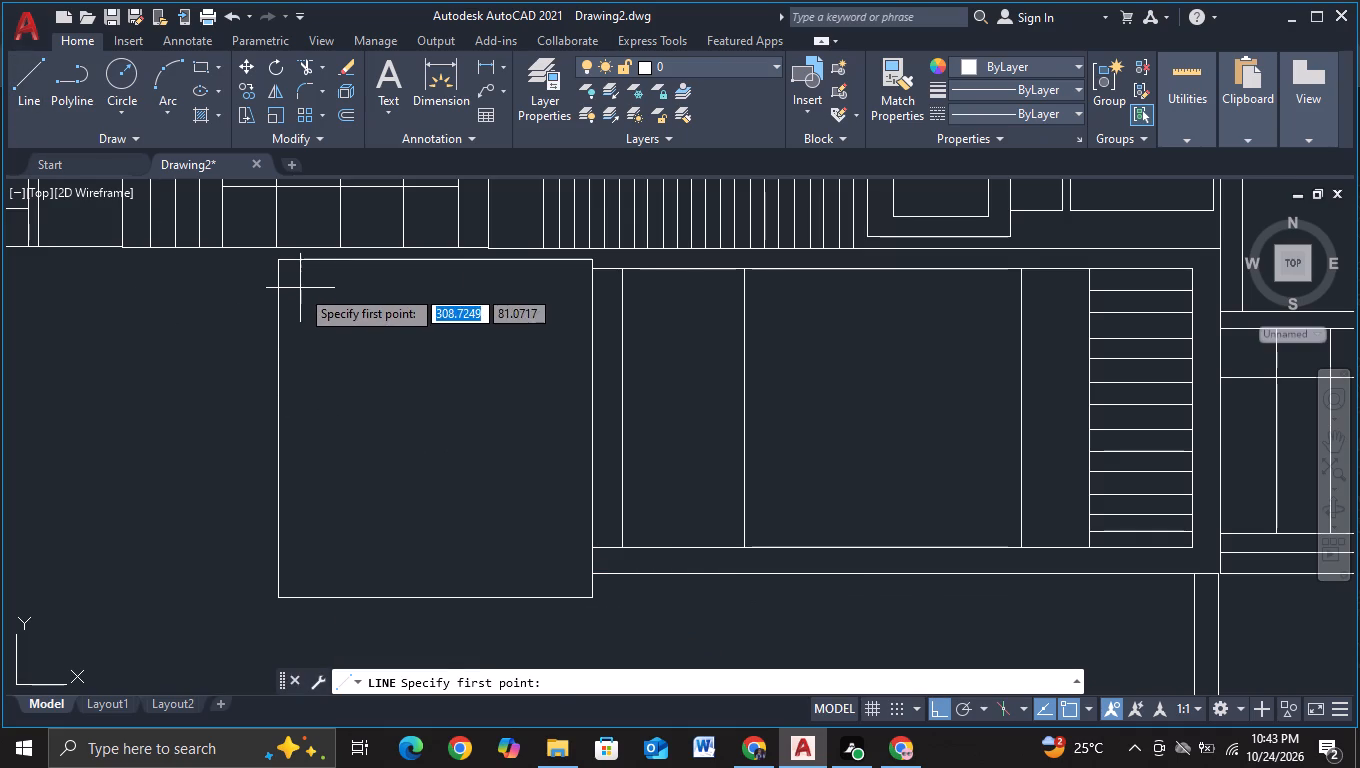
{"action": "left_click", "coordinate": [300, 288]}
{"action": "left_click", "coordinate": [567, 292]}
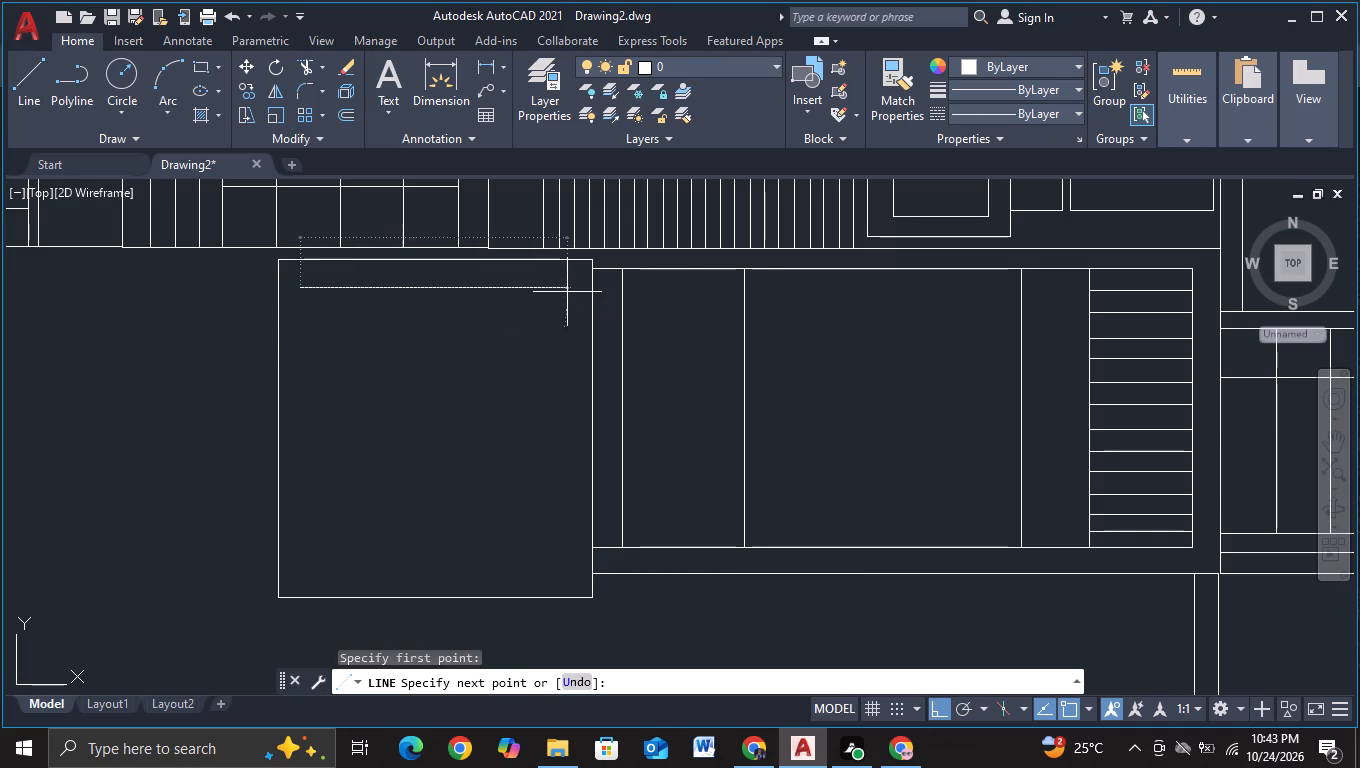
{"action": "left_click", "coordinate": [563, 575]}
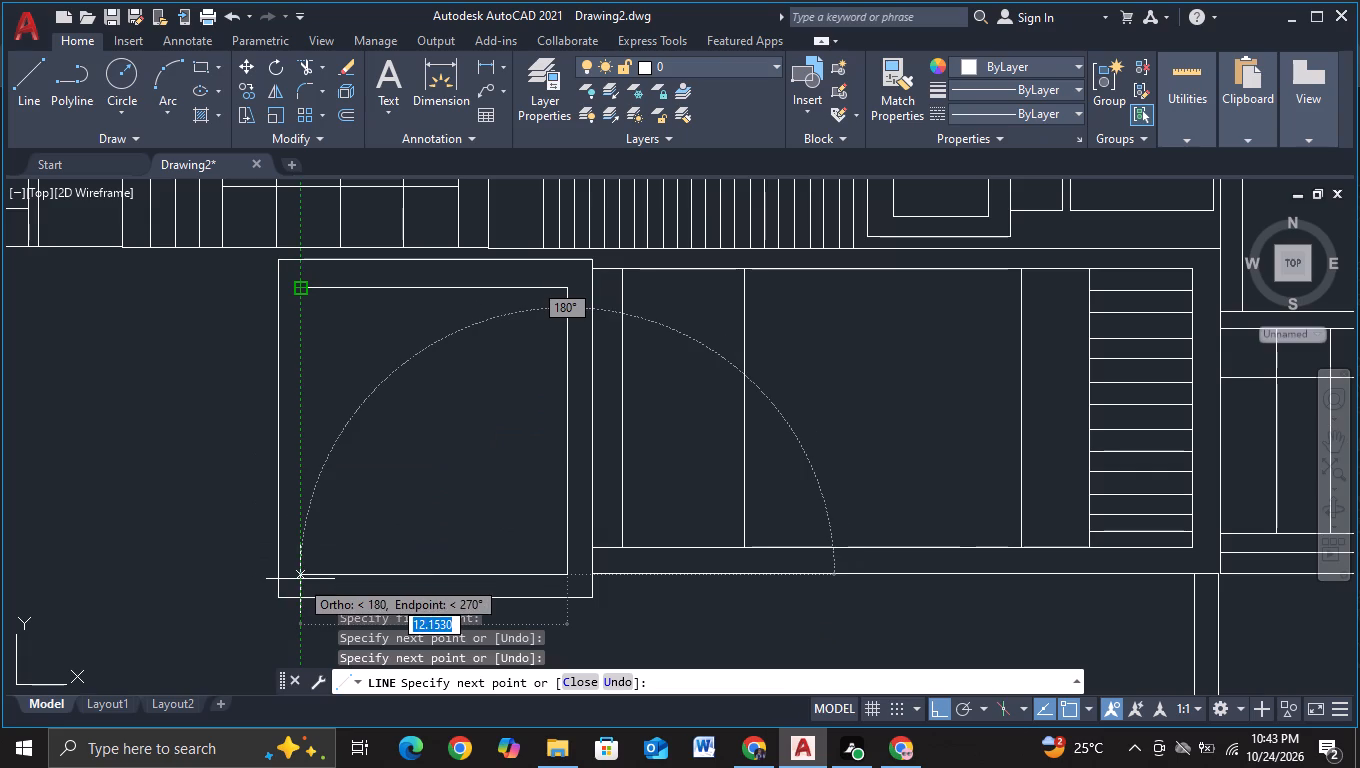
{"action": "left_click", "coordinate": [300, 575]}
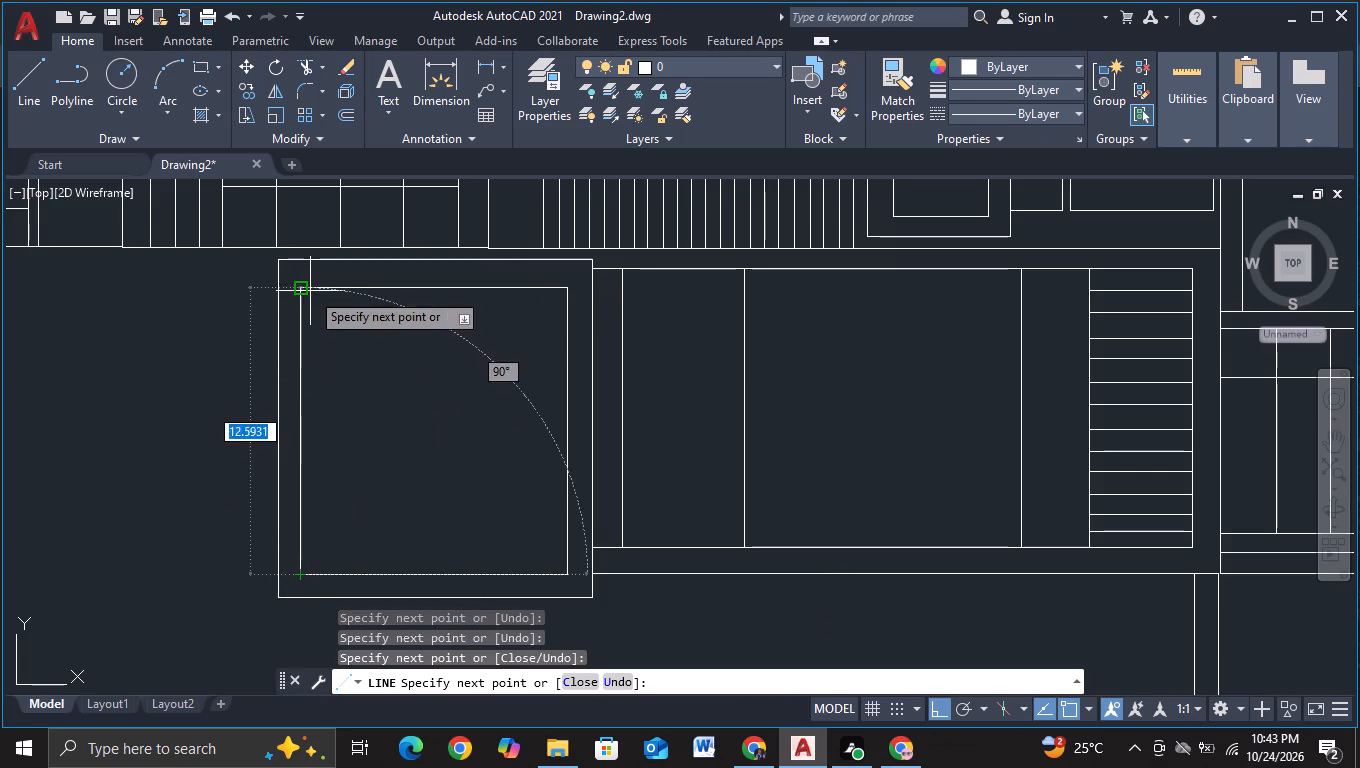
{"action": "left_click", "coordinate": [307, 285]}
{"action": "key", "text": "Escape"}
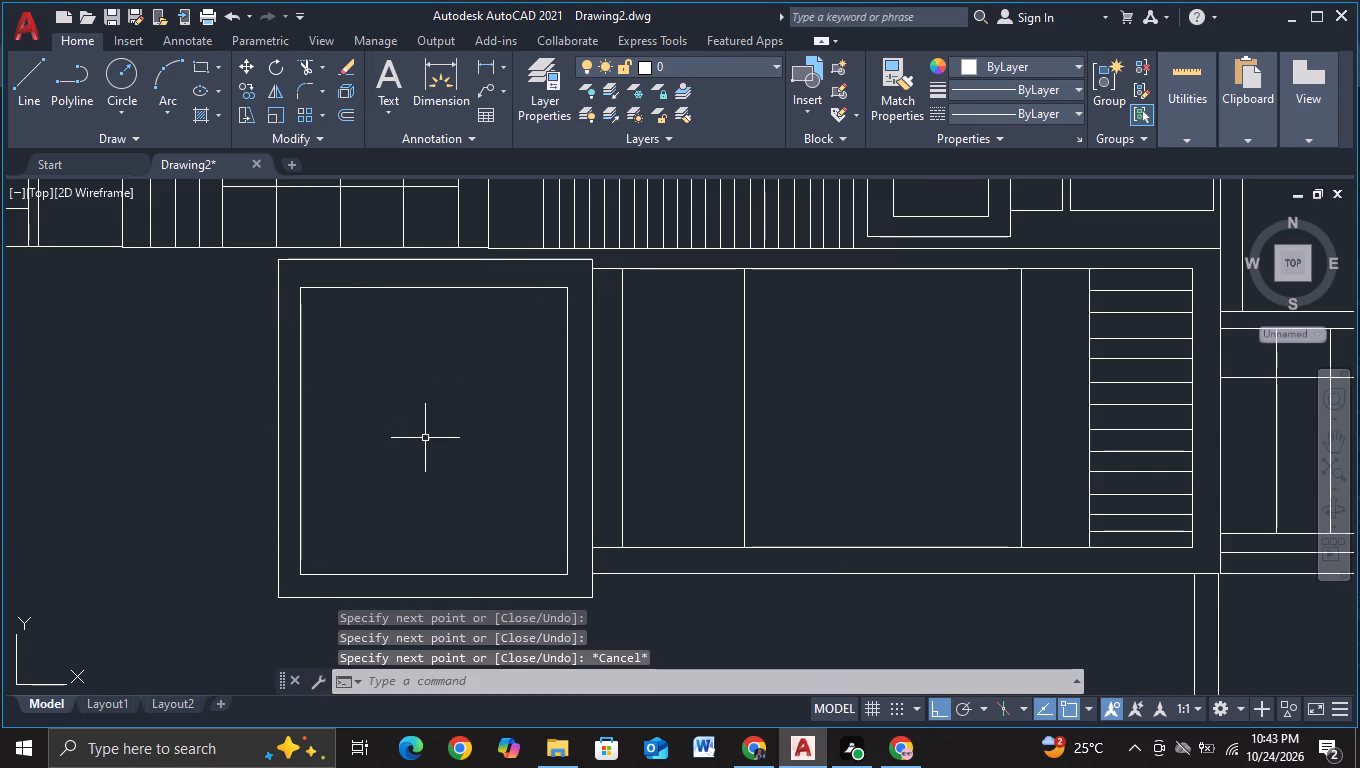
Copy the inner rectangle's top line downward three times, at offsets of about 3.5, 7 and 9.9, forming four rows.
{"action": "left_click", "coordinate": [469, 289]}
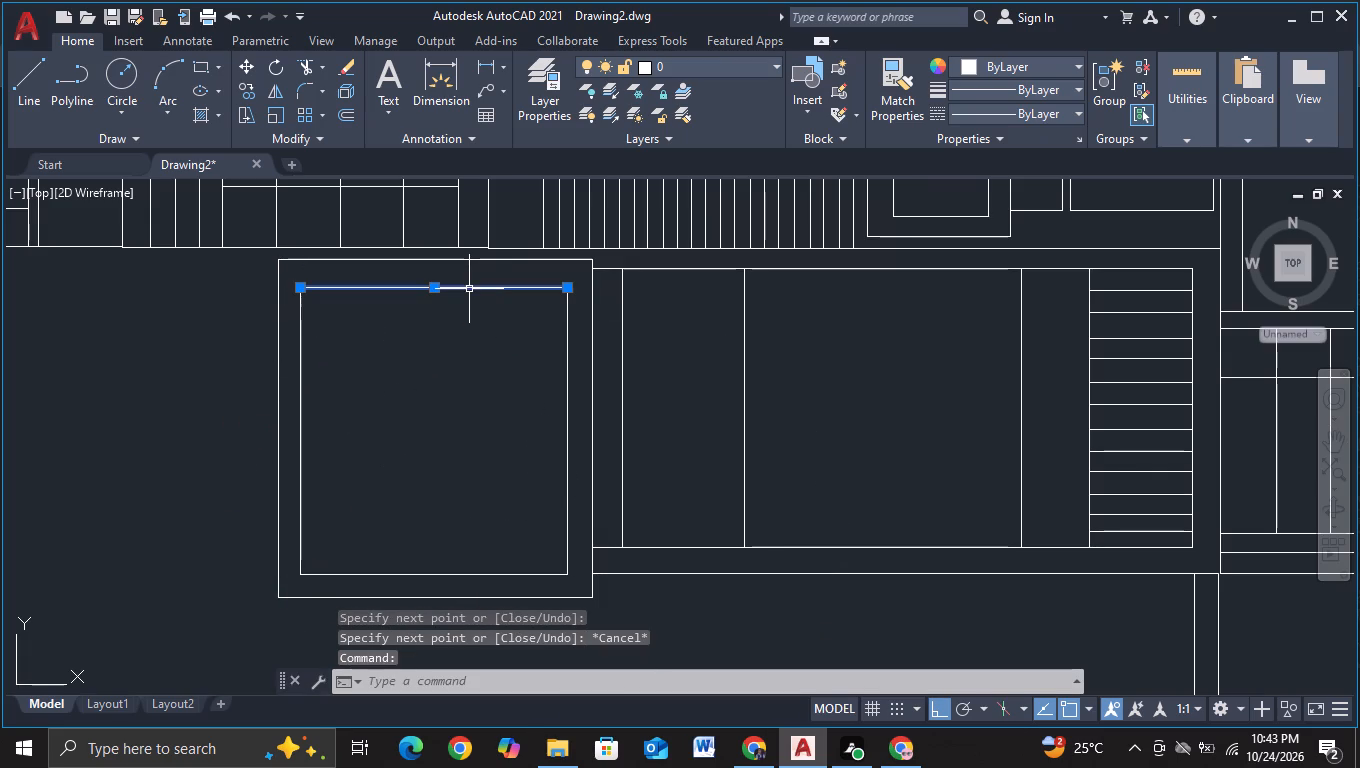
{"action": "key", "text": "c"}
{"action": "left_click", "coordinate": [515, 353]}
{"action": "left_click", "coordinate": [410, 399]}
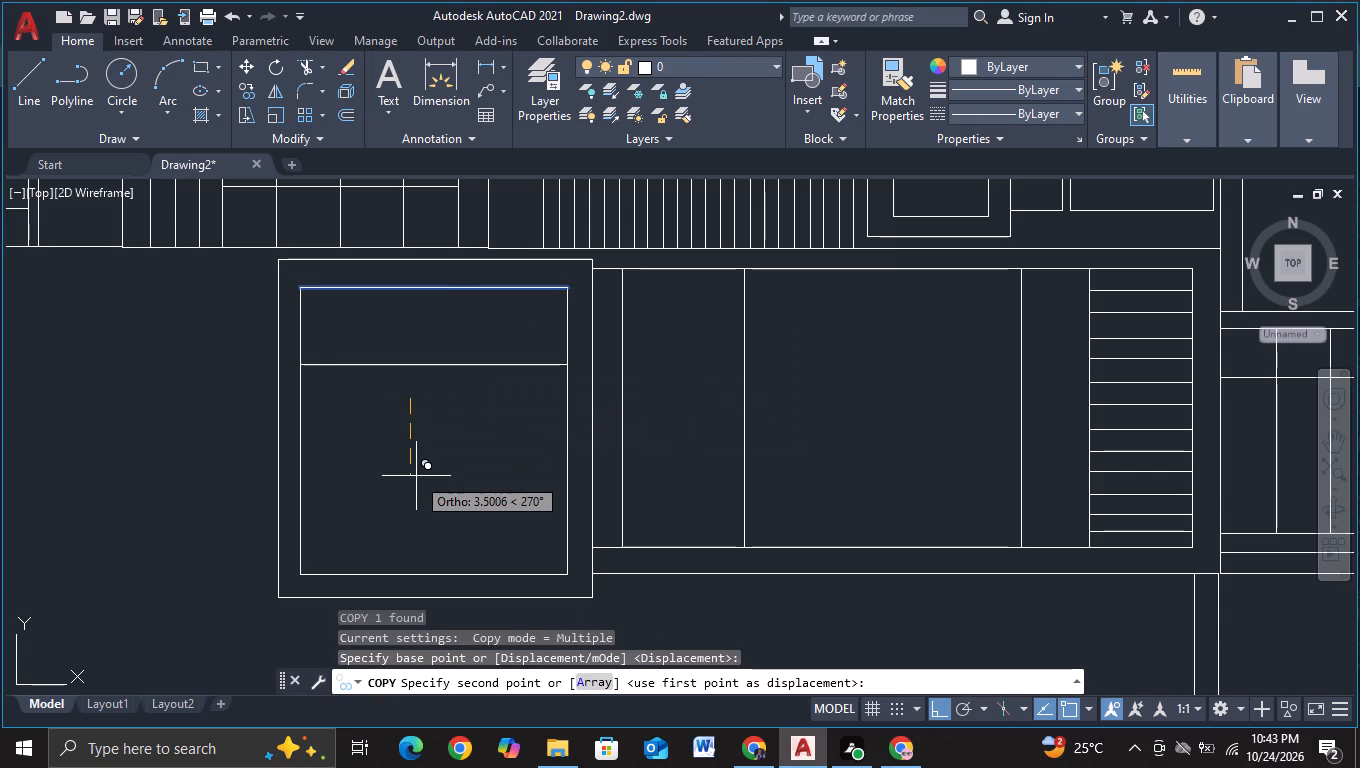
{"action": "left_click", "coordinate": [416, 476]}
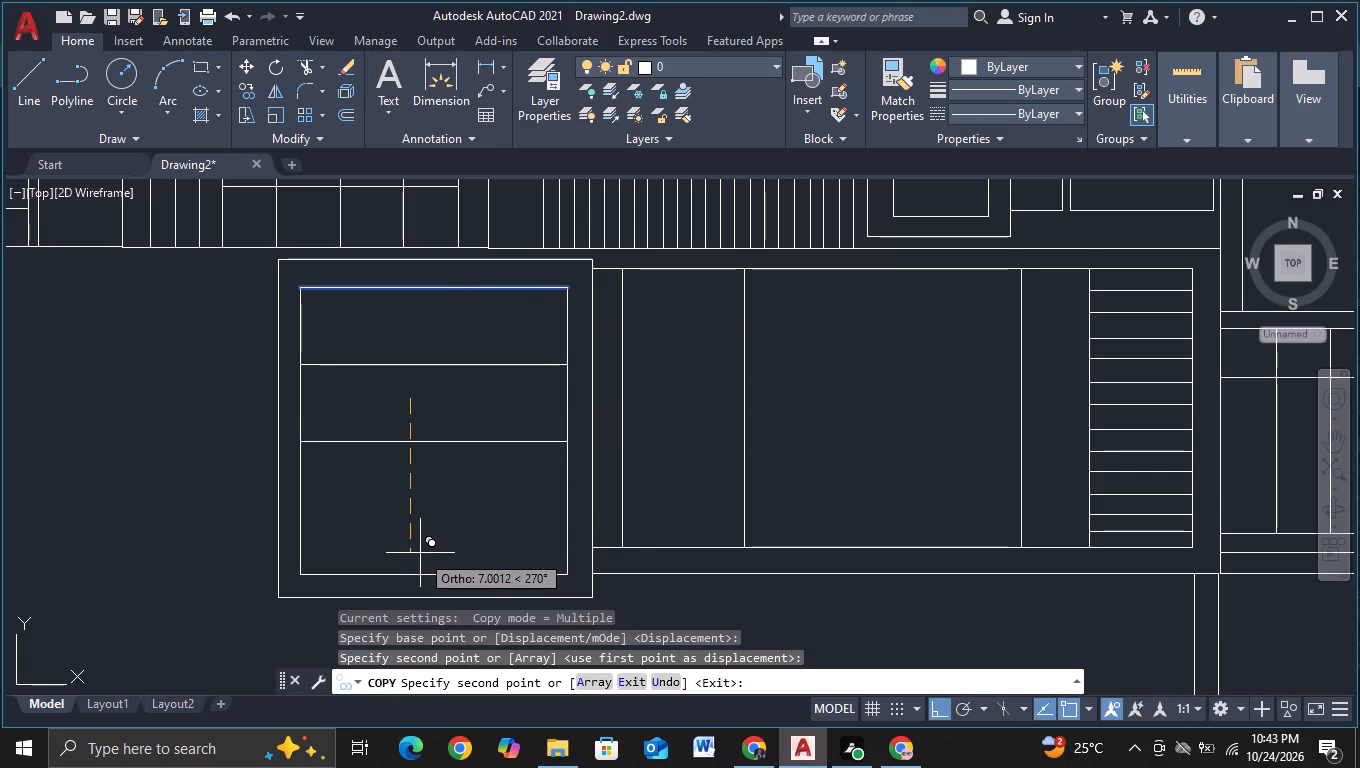
{"action": "left_click", "coordinate": [420, 553]}
{"action": "middle_click_drag", "start_coordinate": [412, 617], "coordinate": [436, 447]}
{"action": "middle_click_drag", "start_coordinate": [428, 476], "coordinate": [459, 318]}
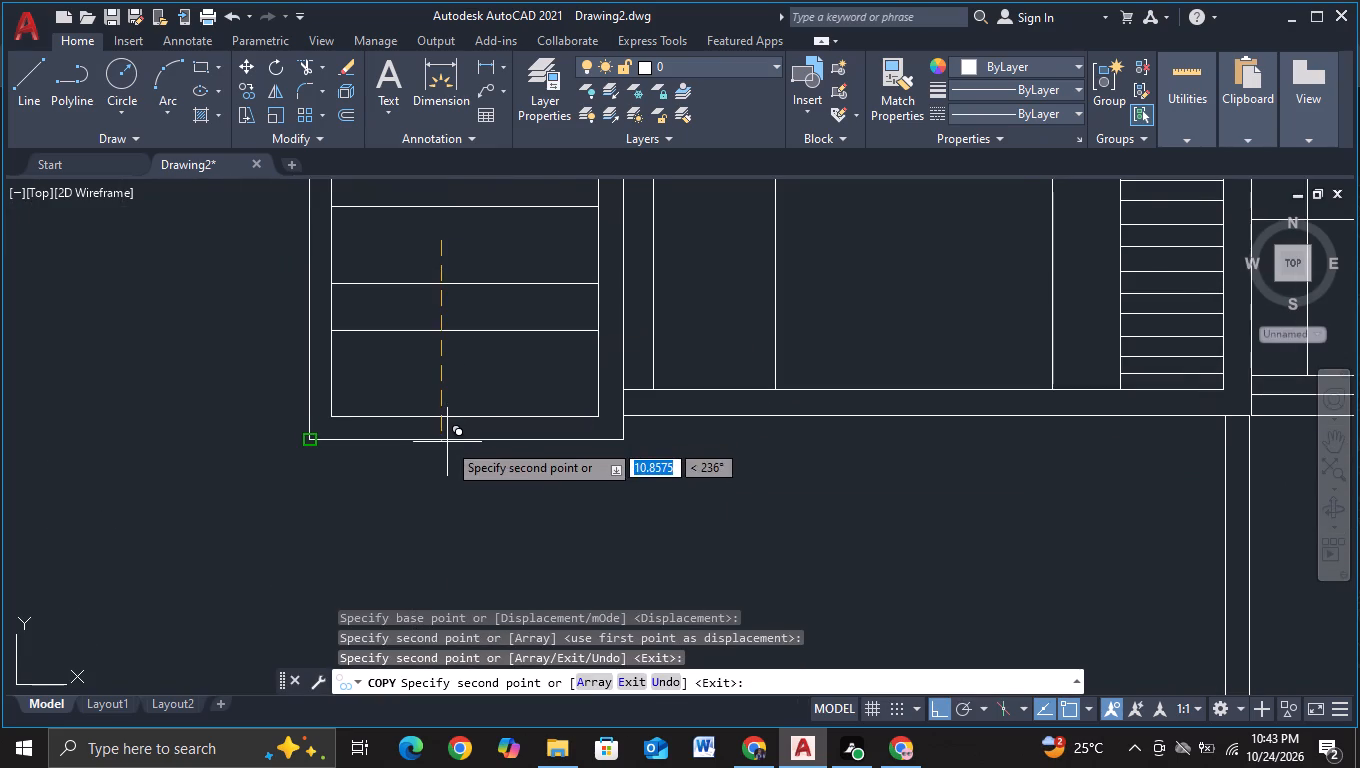
{"action": "scroll", "coordinate": [447, 442], "scroll_direction": "down", "scroll_amount": 1}
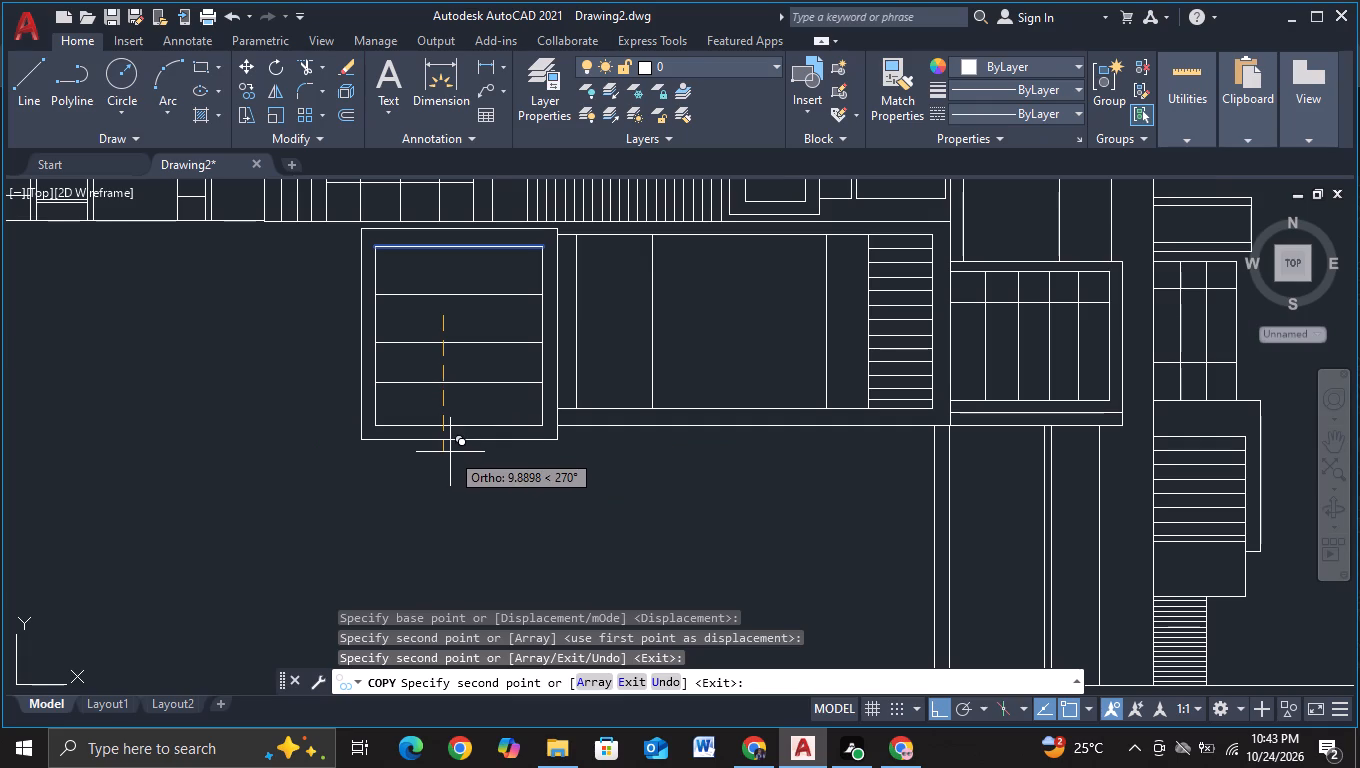
{"action": "left_click", "coordinate": [450, 452]}
{"action": "key", "text": "Escape"}
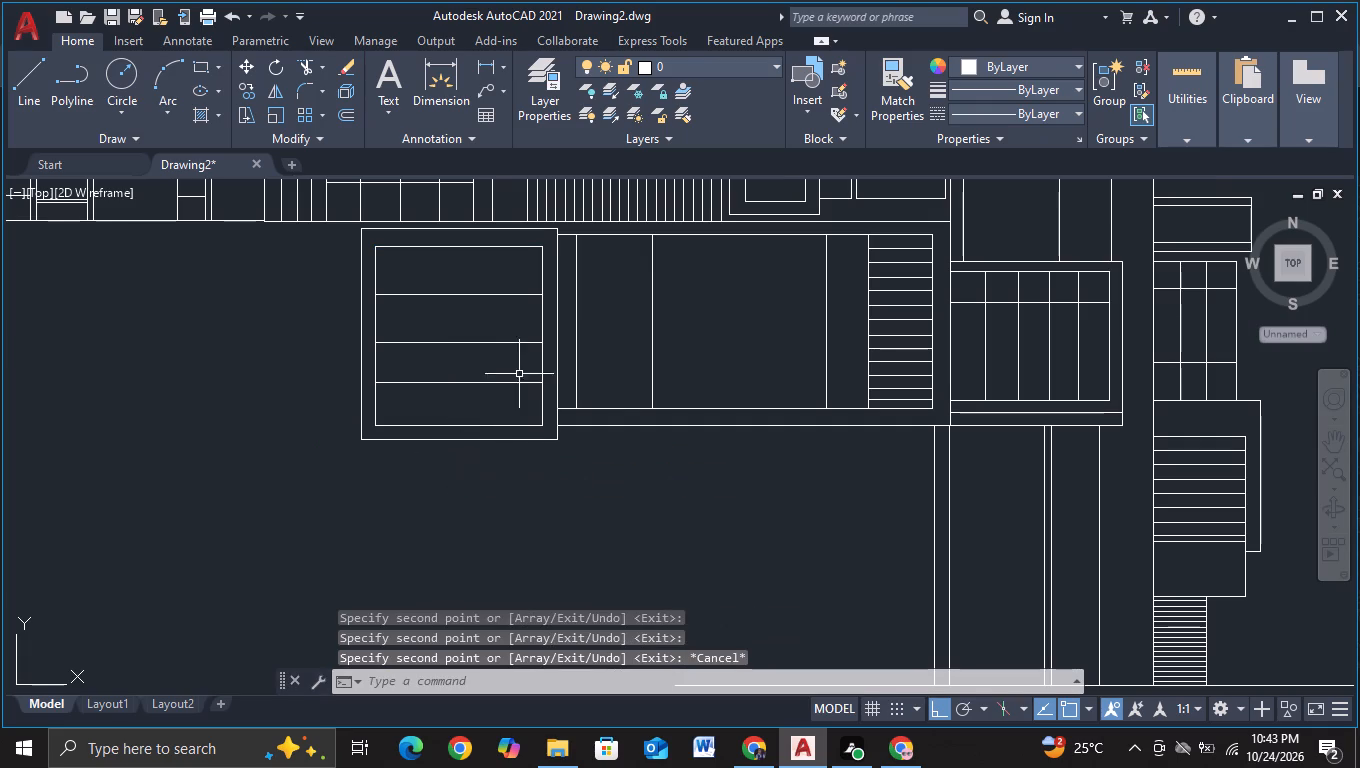
Copy the inner rectangle's right side line leftward three times to form four columns, undoing the first placements and repositioning them.
{"action": "left_click", "coordinate": [541, 364]}
{"action": "key", "text": "c"}
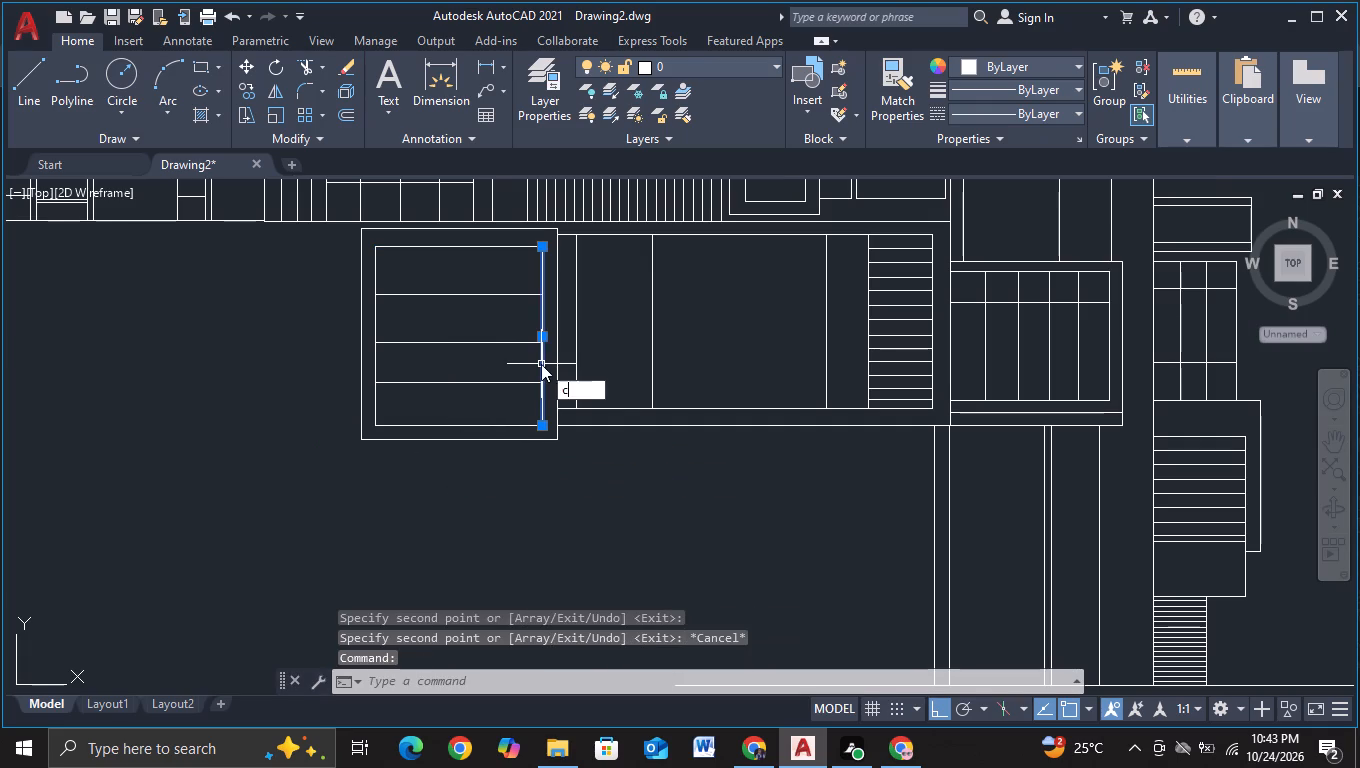
{"action": "left_click", "coordinate": [589, 426]}
{"action": "left_click", "coordinate": [553, 519]}
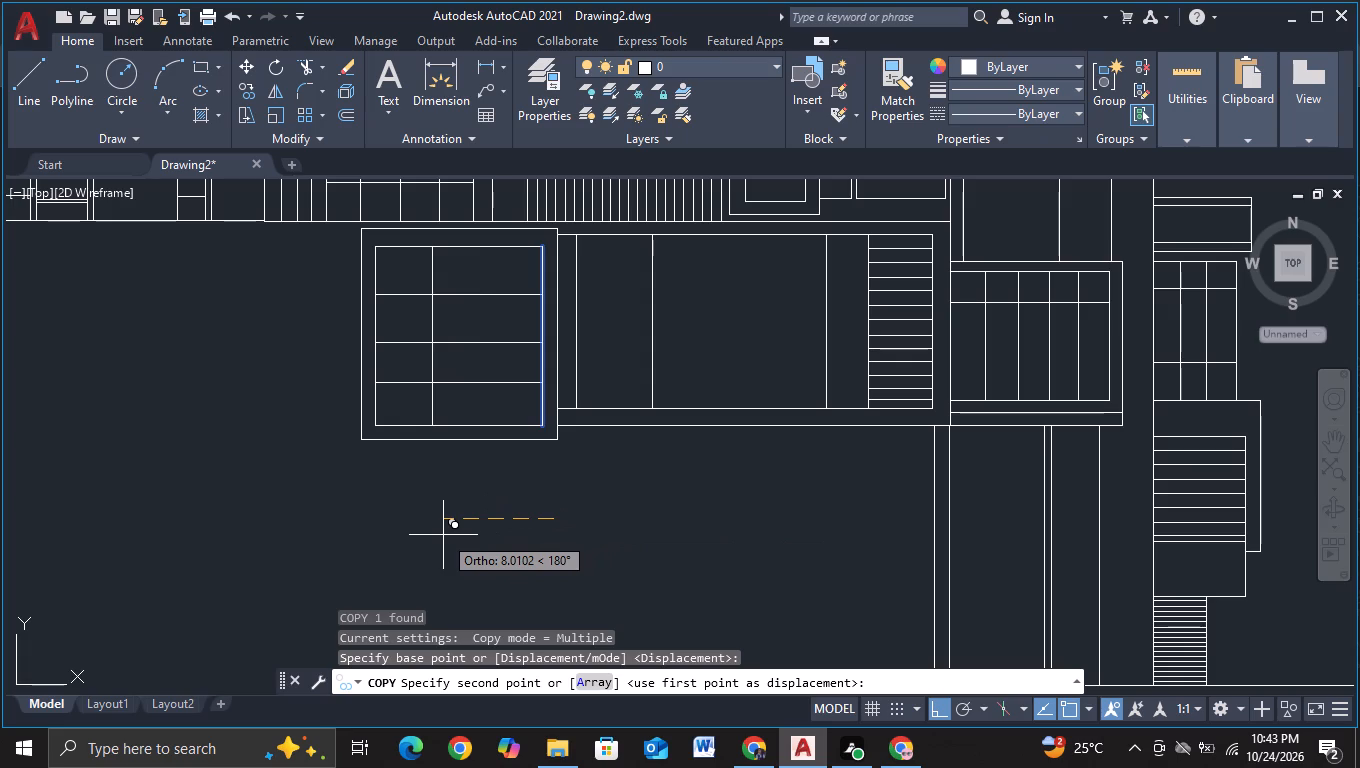
{"action": "left_click", "coordinate": [431, 535]}
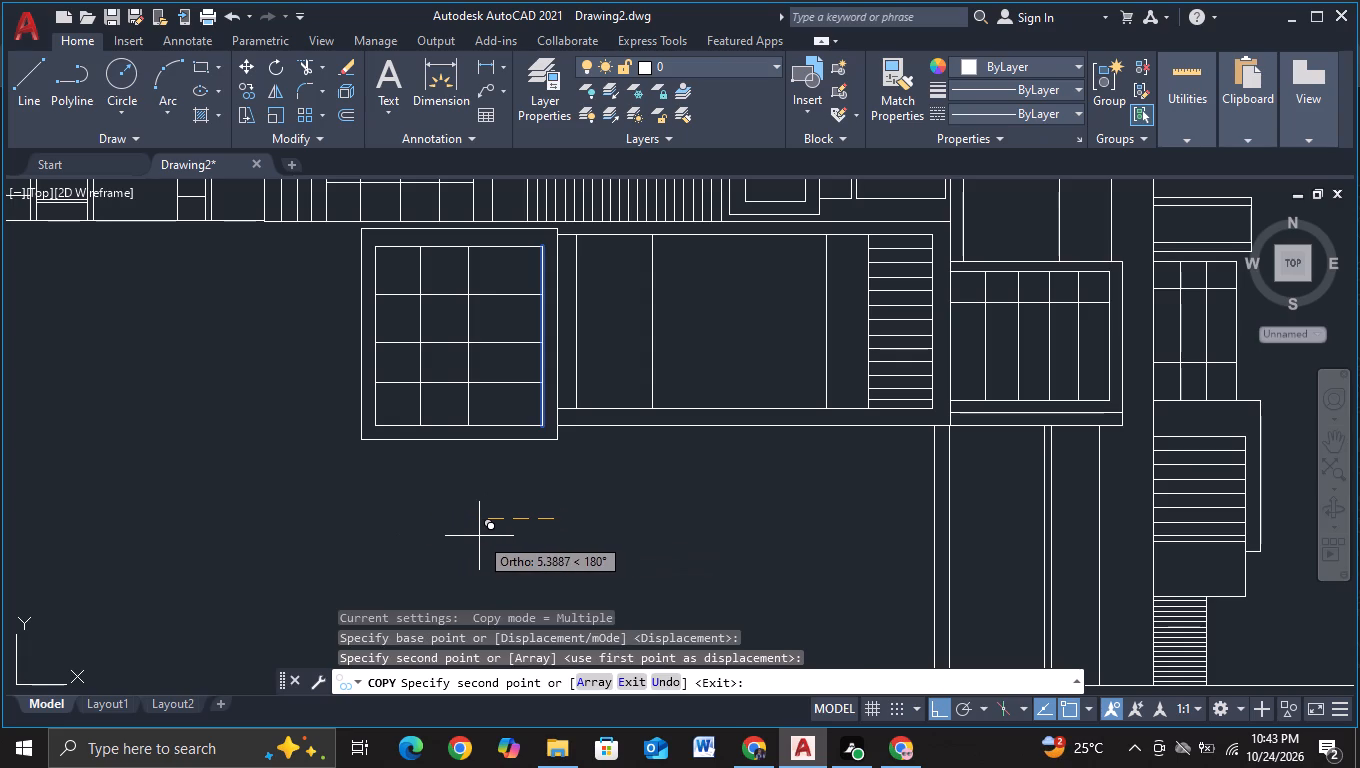
{"action": "left_click", "coordinate": [479, 536]}
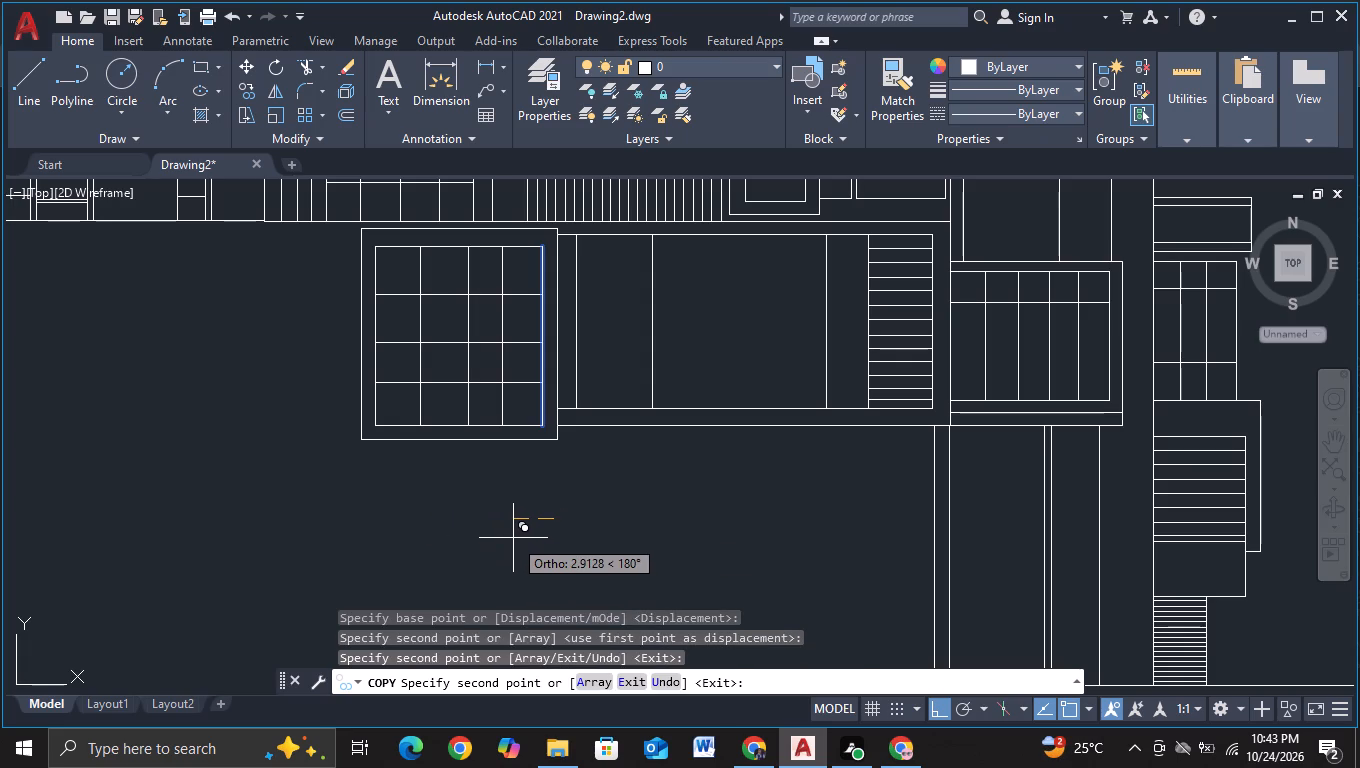
{"action": "key", "text": "ctrl+z"}
{"action": "key", "text": "ctrl+z"}
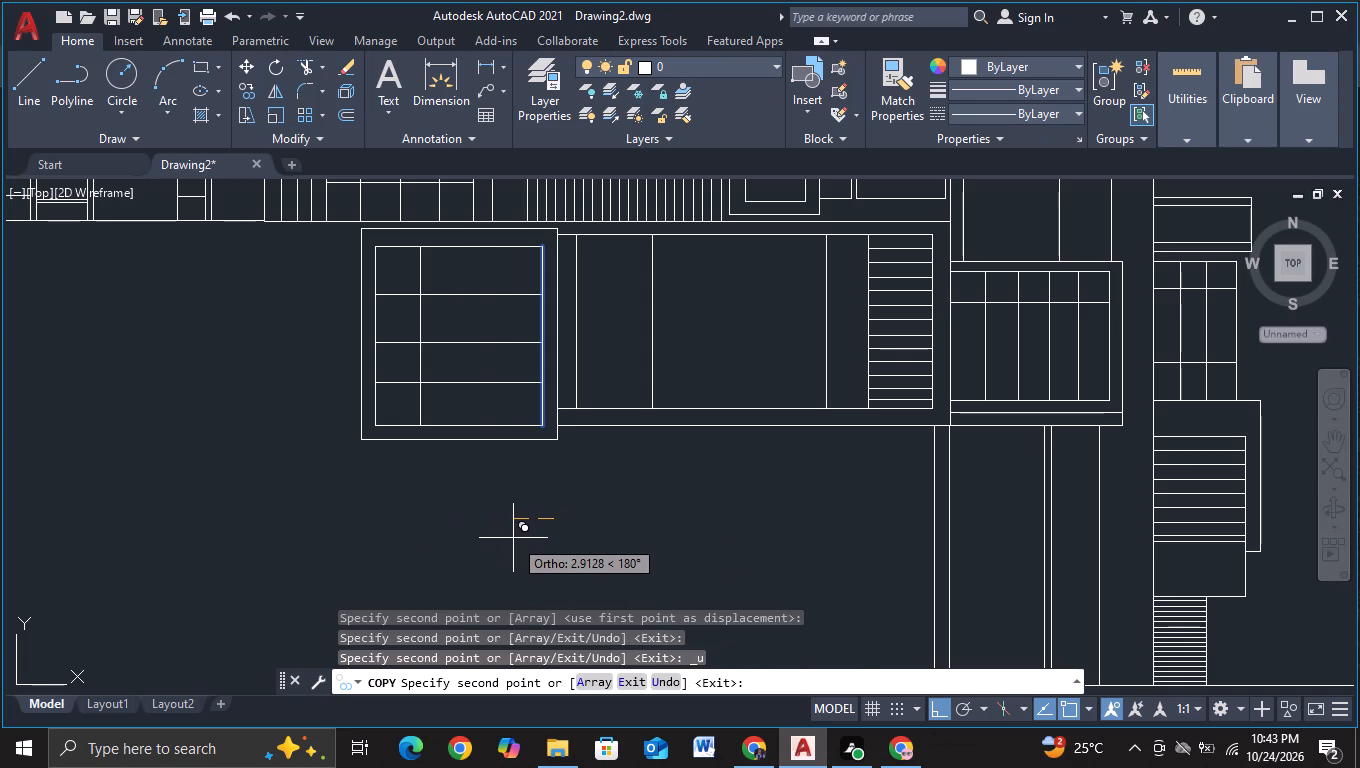
{"action": "left_click", "coordinate": [423, 535]}
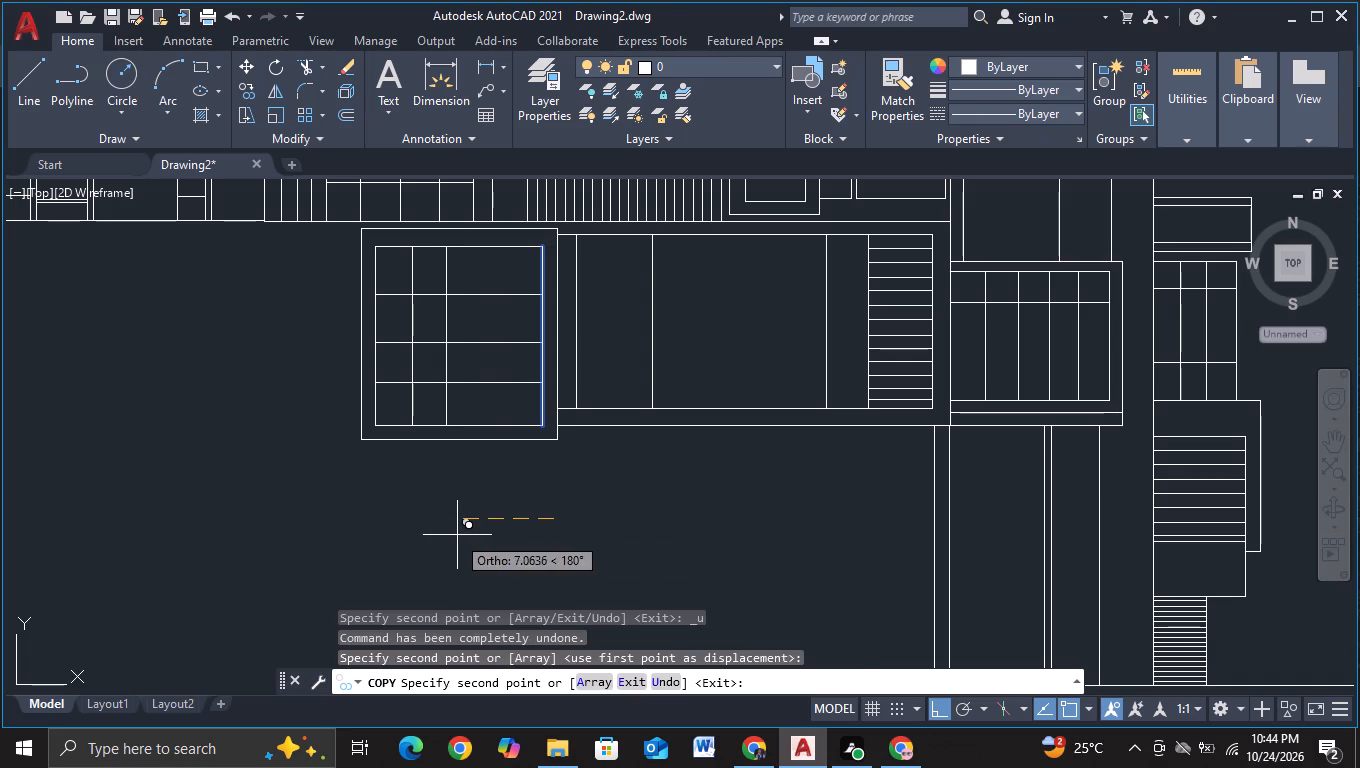
{"action": "left_click", "coordinate": [460, 535]}
{"action": "left_click", "coordinate": [502, 537]}
{"action": "key", "text": "Escape"}
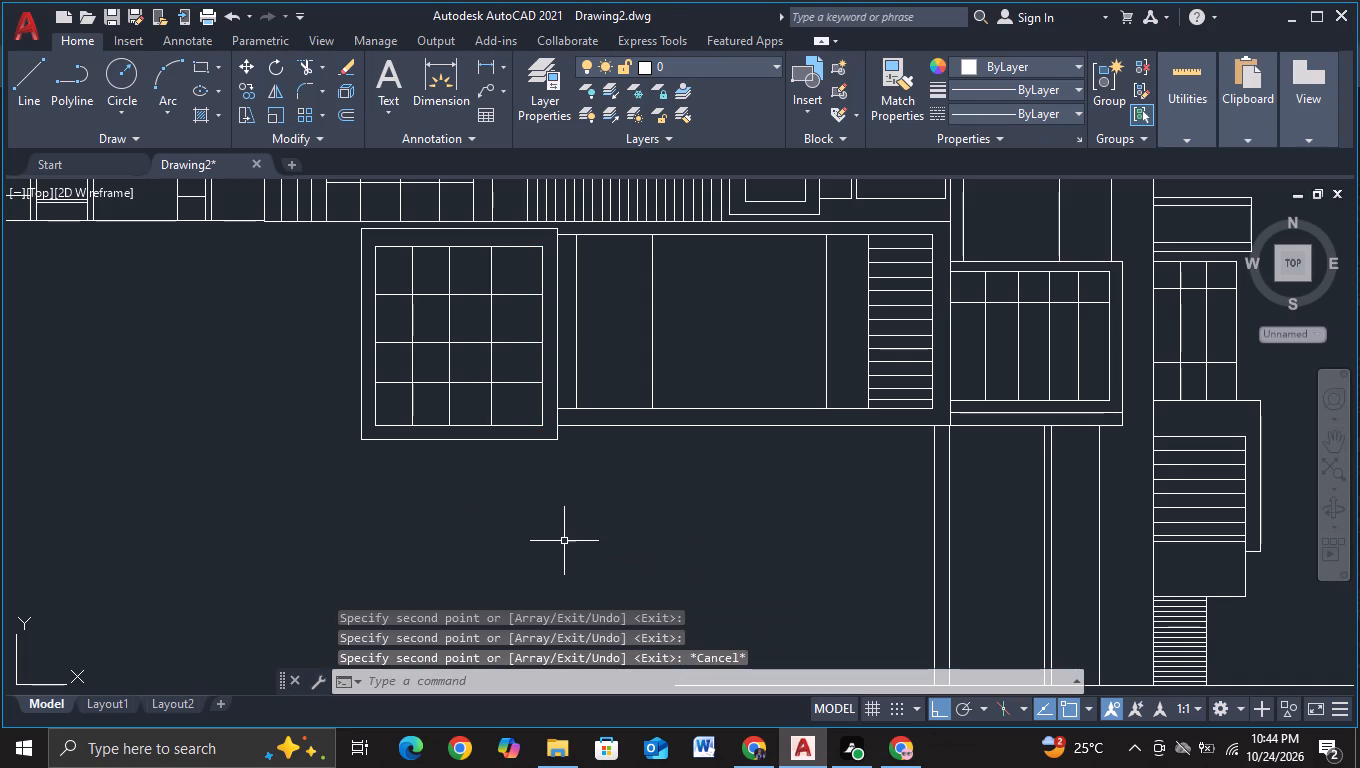
Copy the wide panel's first vertical divider beside the gridded block rightward, placing it between the first two dividers.
{"action": "scroll", "coordinate": [564, 542], "scroll_direction": "down", "scroll_amount": 1}
{"action": "middle_click_drag", "start_coordinate": [565, 542], "coordinate": [522, 545]}
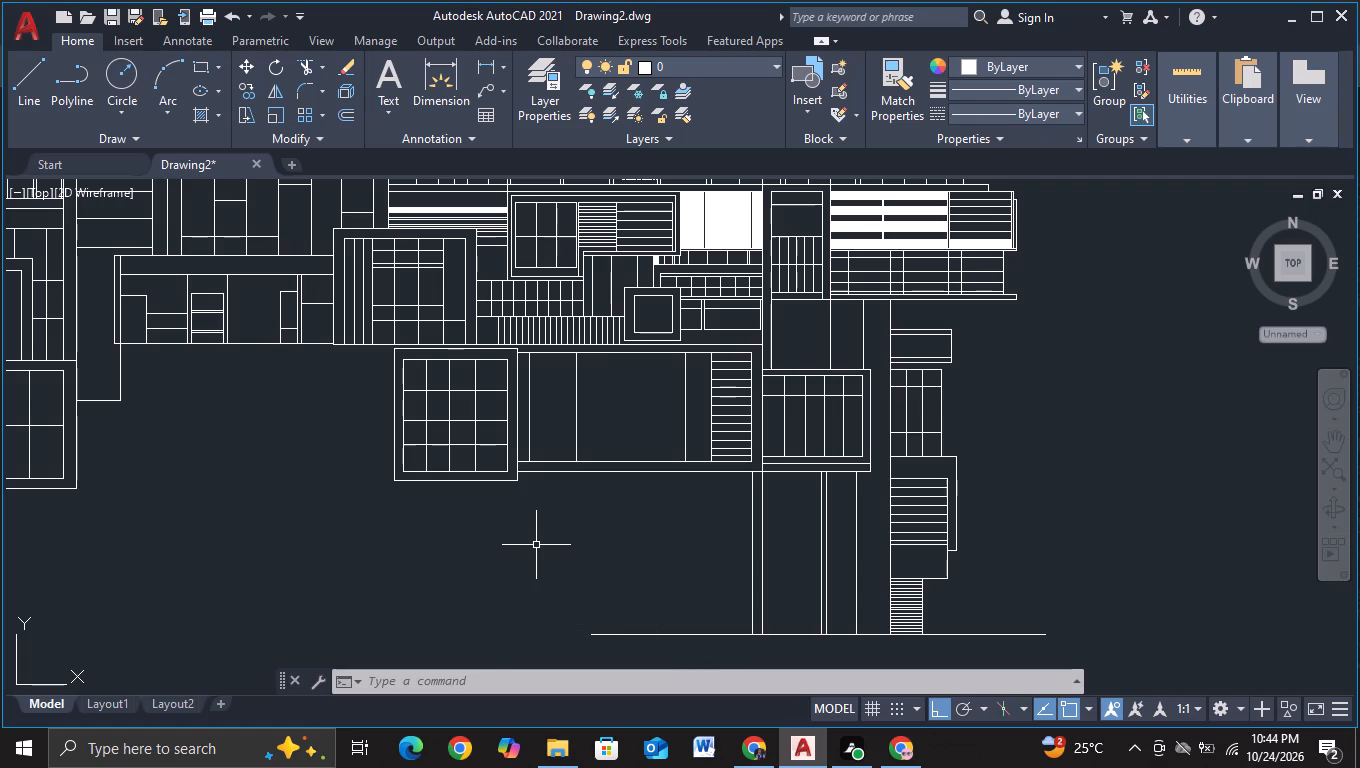
{"action": "scroll", "coordinate": [542, 483], "scroll_direction": "up", "scroll_amount": 1}
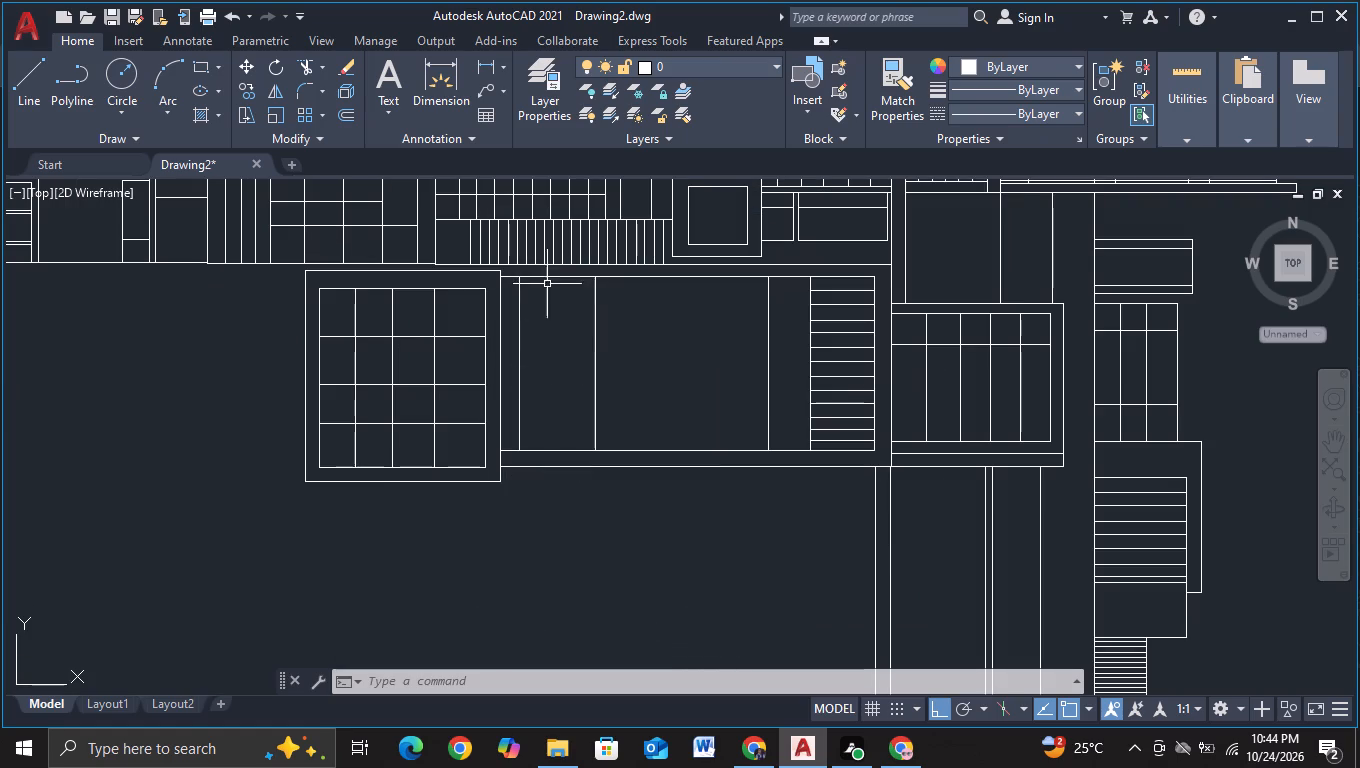
{"action": "left_click", "coordinate": [519, 329]}
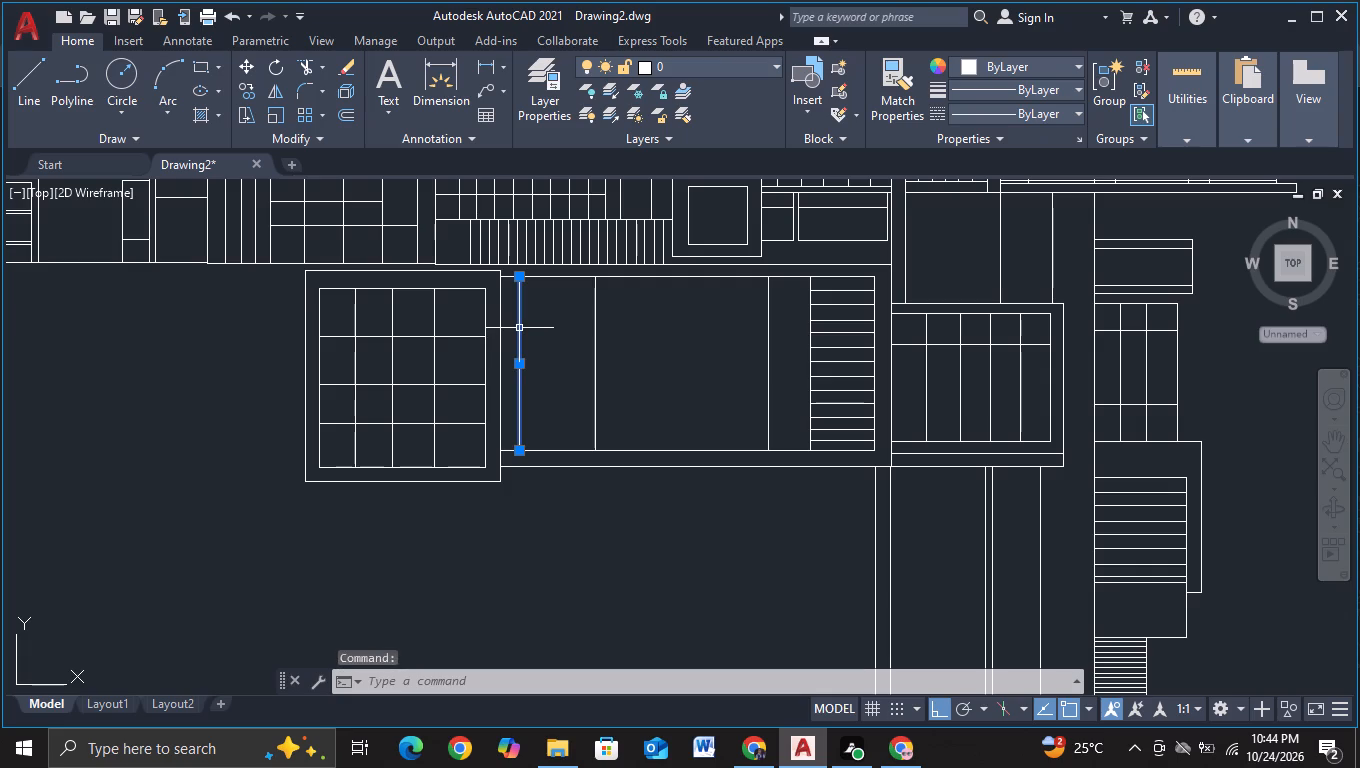
{"action": "key", "text": "c"}
{"action": "left_click", "coordinate": [566, 389]}
{"action": "left_click", "coordinate": [547, 523]}
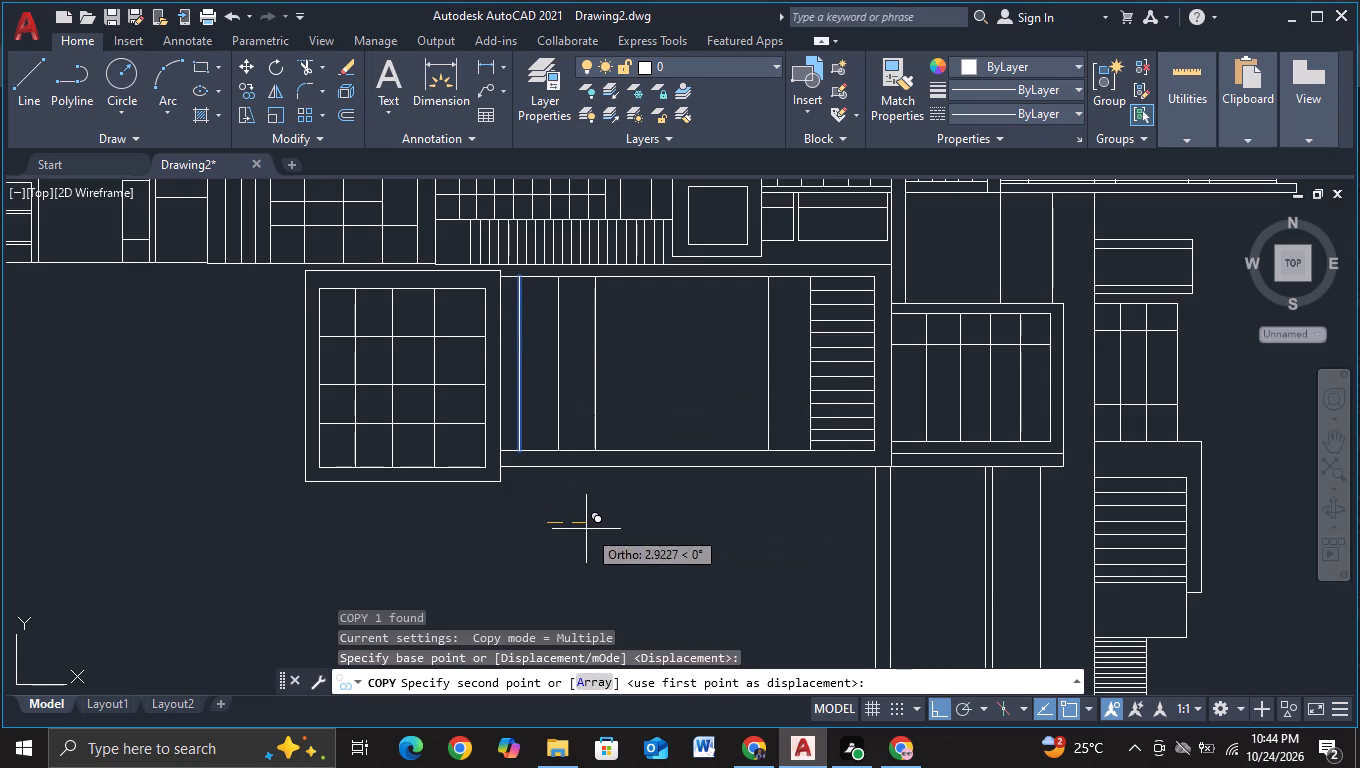
{"action": "left_click", "coordinate": [580, 531]}
{"action": "key", "text": "Escape"}
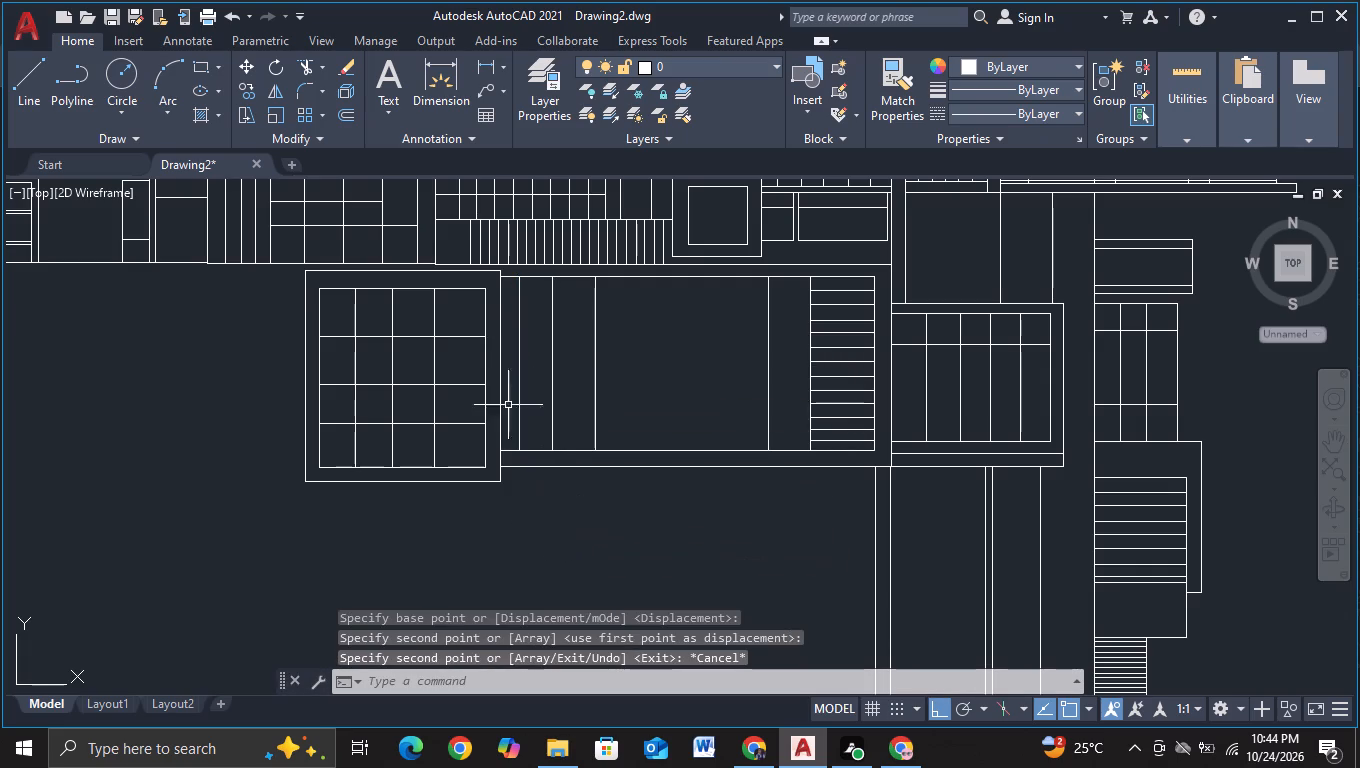
Trim away the original vertical divider closest to the gridded block in the wide panel.
{"action": "left_click", "coordinate": [309, 68]}
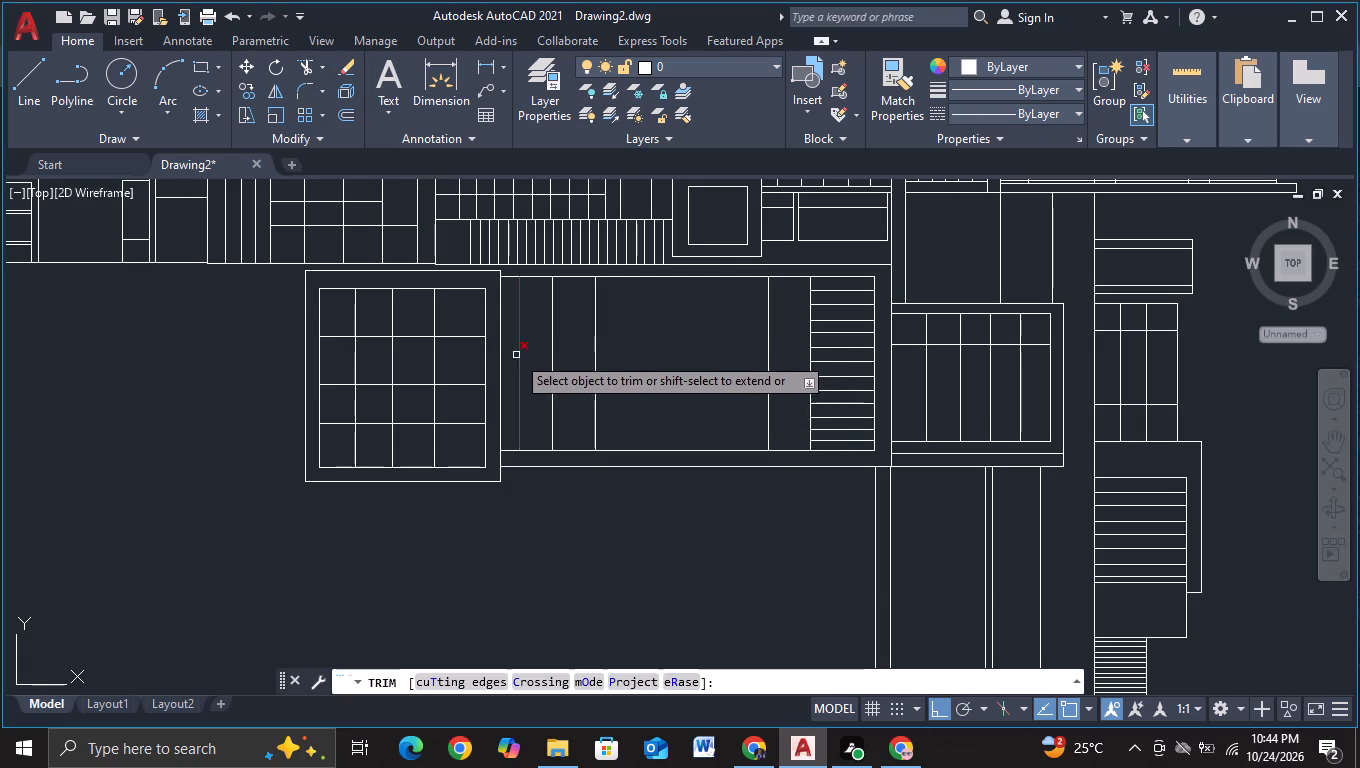
{"action": "left_click", "coordinate": [516, 355]}
{"action": "left_click", "coordinate": [521, 351]}
{"action": "key", "text": "Escape"}
Draw a horizontal line about 22.4 long across the wide panel's upper part, from the gridded block's border to just short of the slats.
{"action": "left_click", "coordinate": [12, 79]}
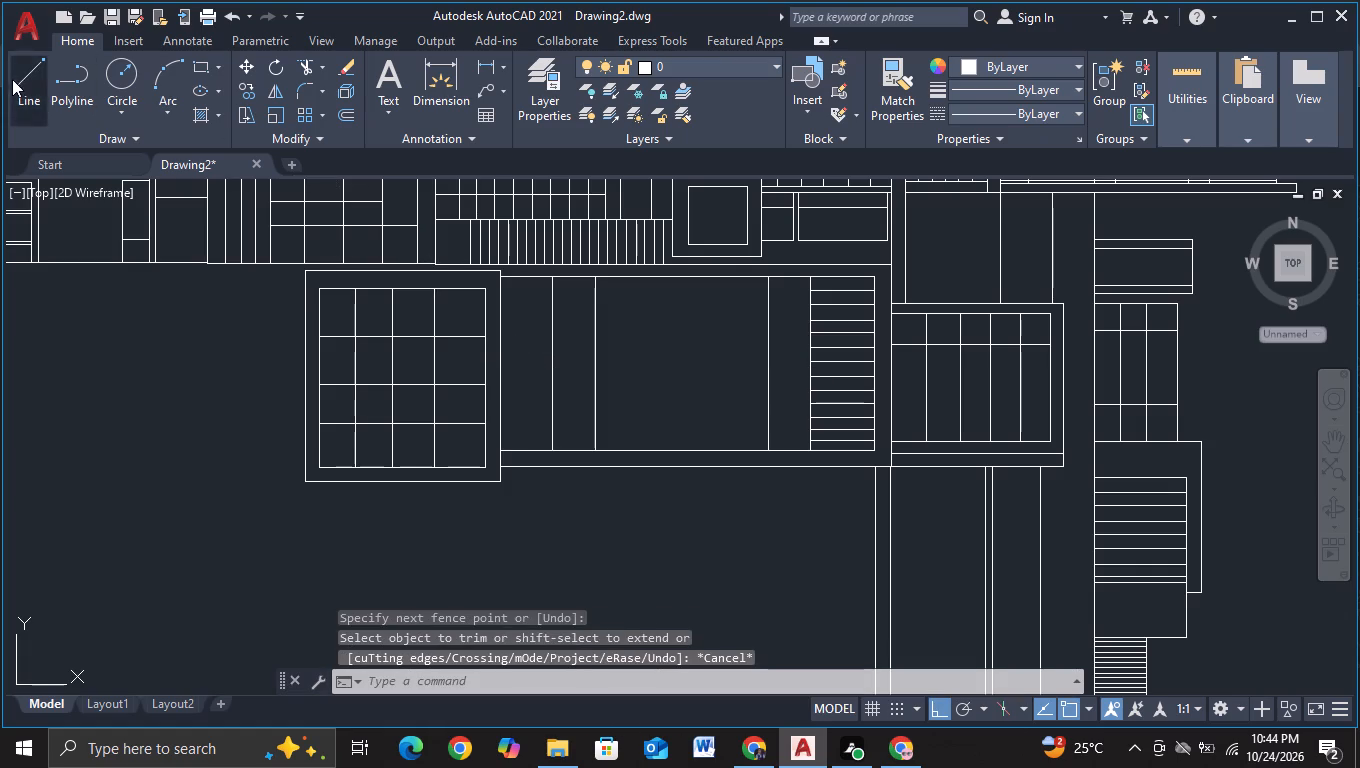
{"action": "scroll", "coordinate": [408, 302], "scroll_direction": "up", "scroll_amount": 2}
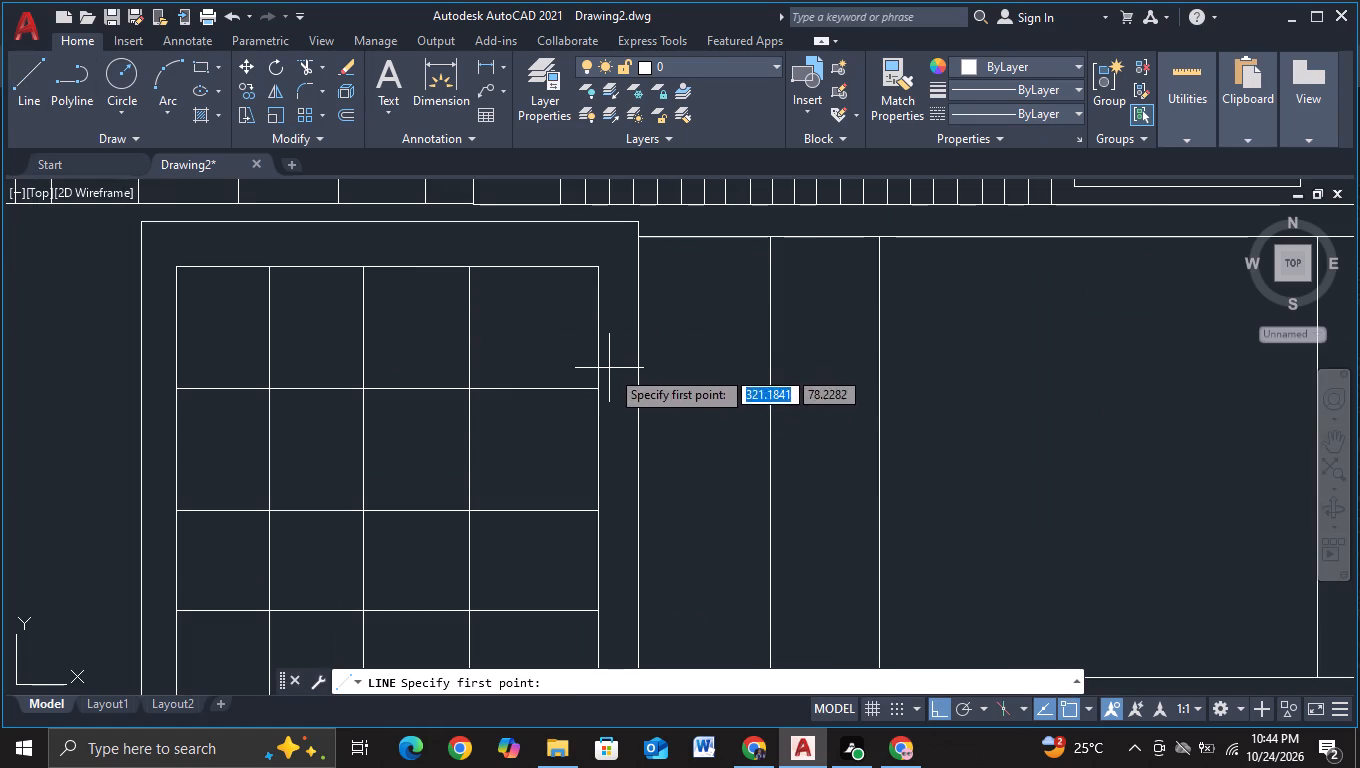
{"action": "left_click", "coordinate": [614, 377]}
{"action": "scroll", "coordinate": [1034, 417], "scroll_direction": "down", "scroll_amount": 2}
{"action": "middle_click_drag", "start_coordinate": [1052, 435], "coordinate": [1040, 438]}
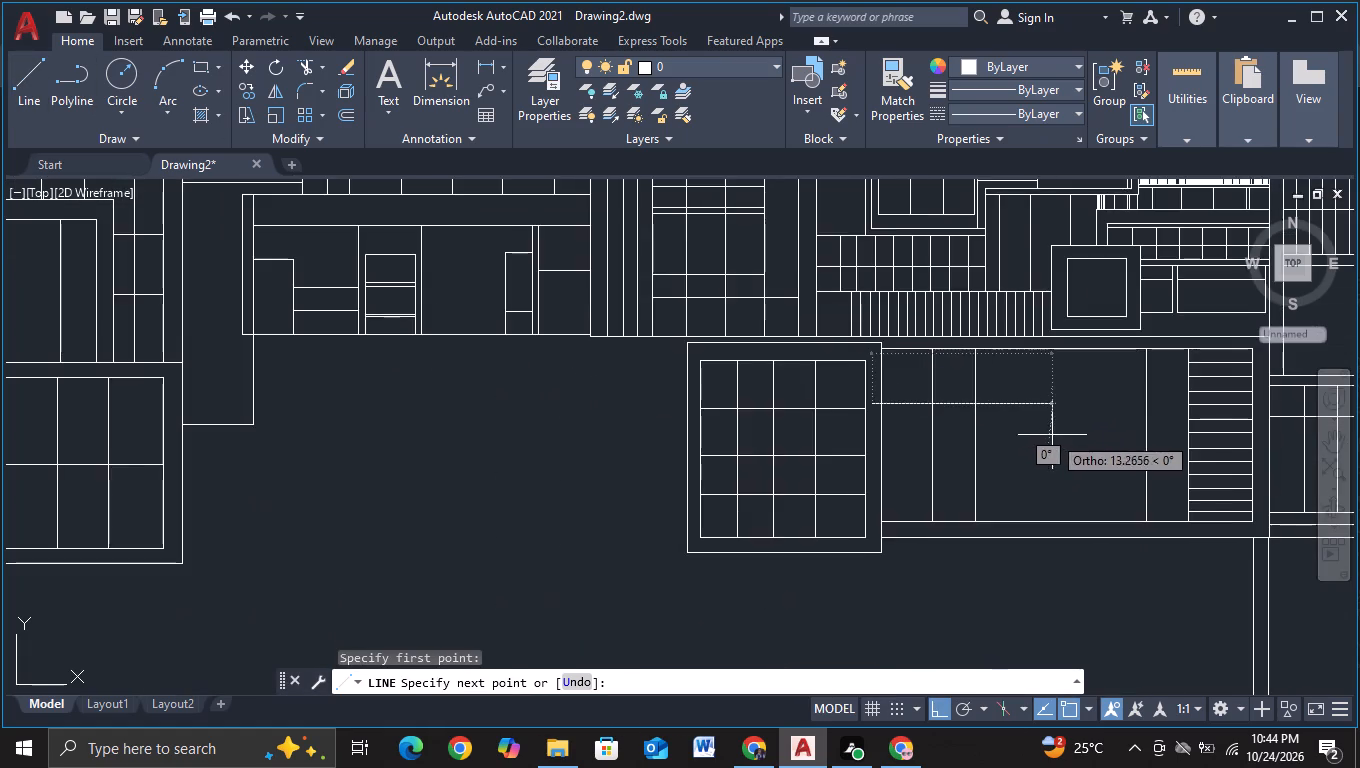
{"action": "middle_click_drag", "start_coordinate": [1040, 438], "coordinate": [651, 449]}
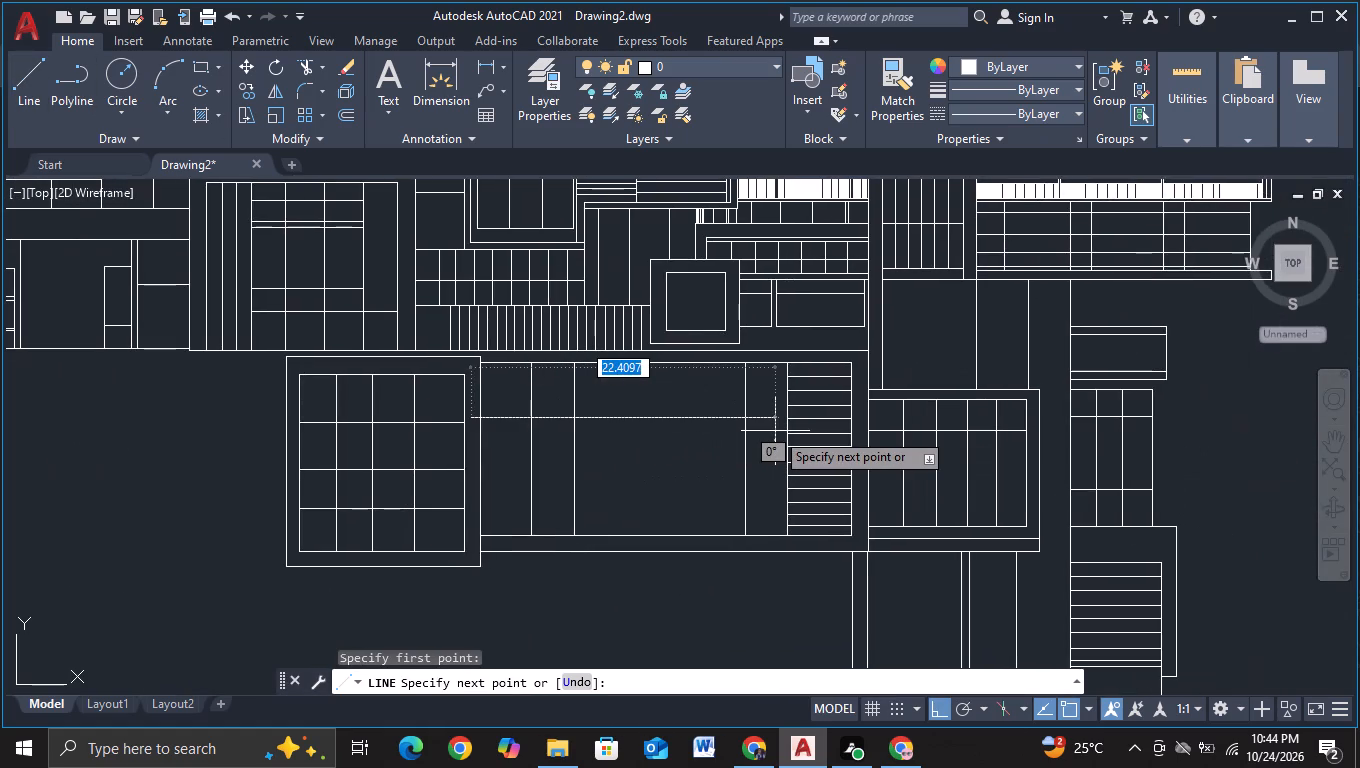
{"action": "scroll", "coordinate": [775, 431], "scroll_direction": "up", "scroll_amount": 1}
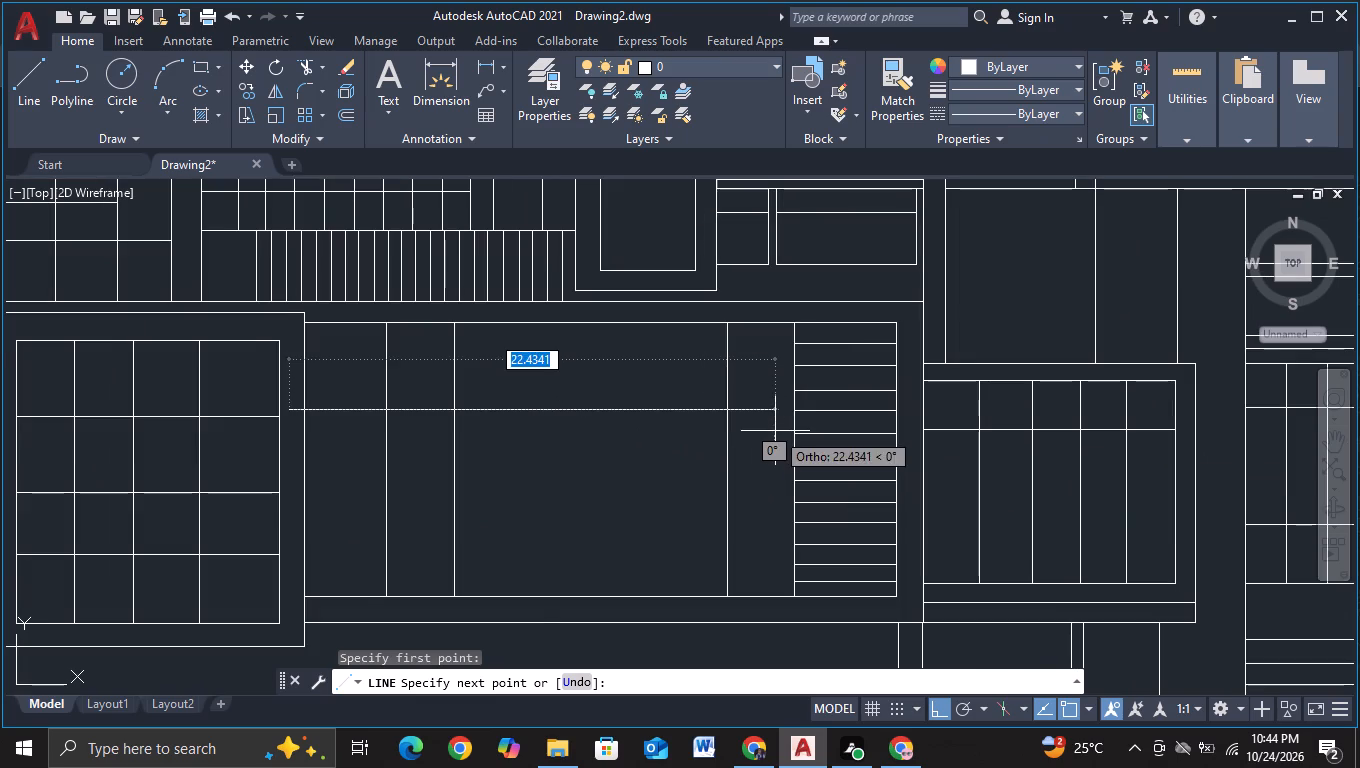
{"action": "left_click", "coordinate": [775, 431]}
{"action": "key", "text": "Escape"}
Trim the new horizontal line's two overhanging ends and its portion between the first two vertical dividers.
{"action": "left_click", "coordinate": [304, 63]}
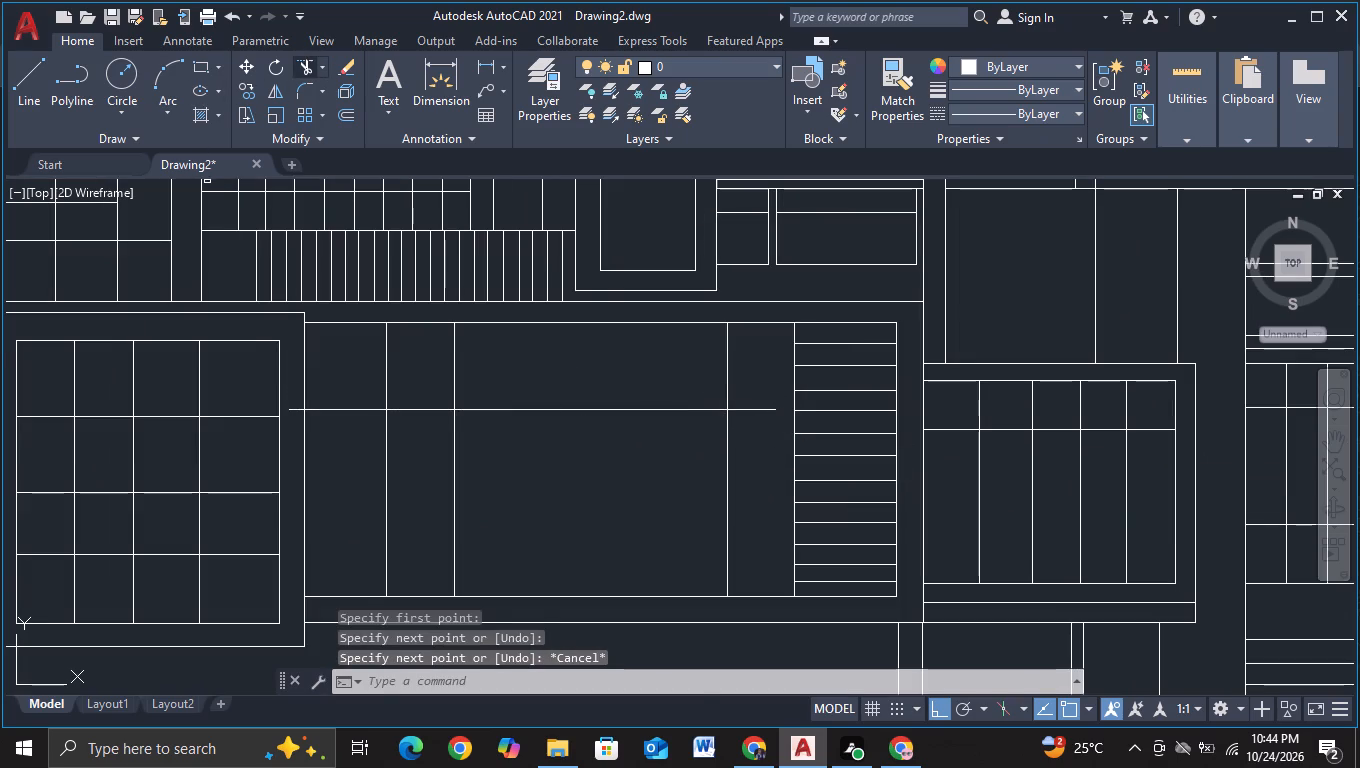
{"action": "left_click", "coordinate": [292, 414]}
{"action": "left_click", "coordinate": [291, 398]}
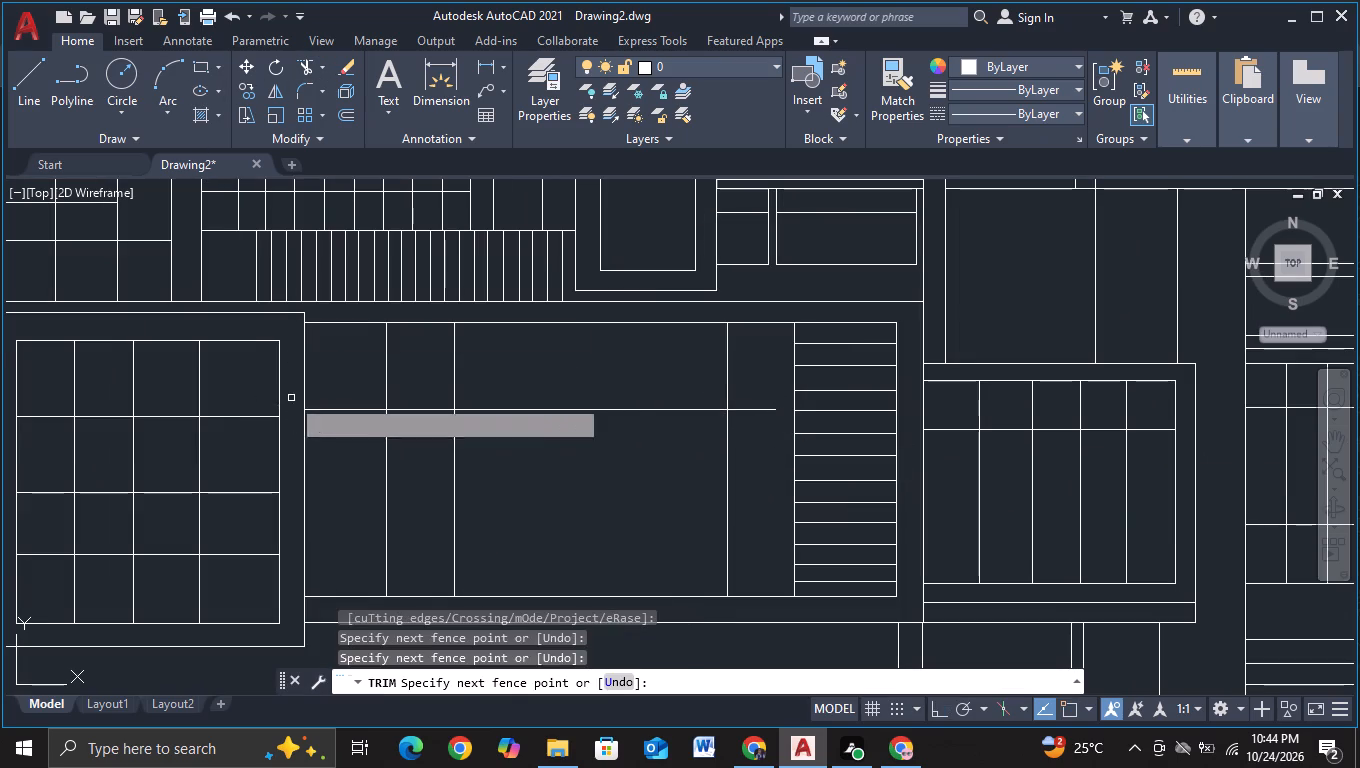
{"action": "left_click", "coordinate": [405, 395]}
{"action": "left_click", "coordinate": [394, 475]}
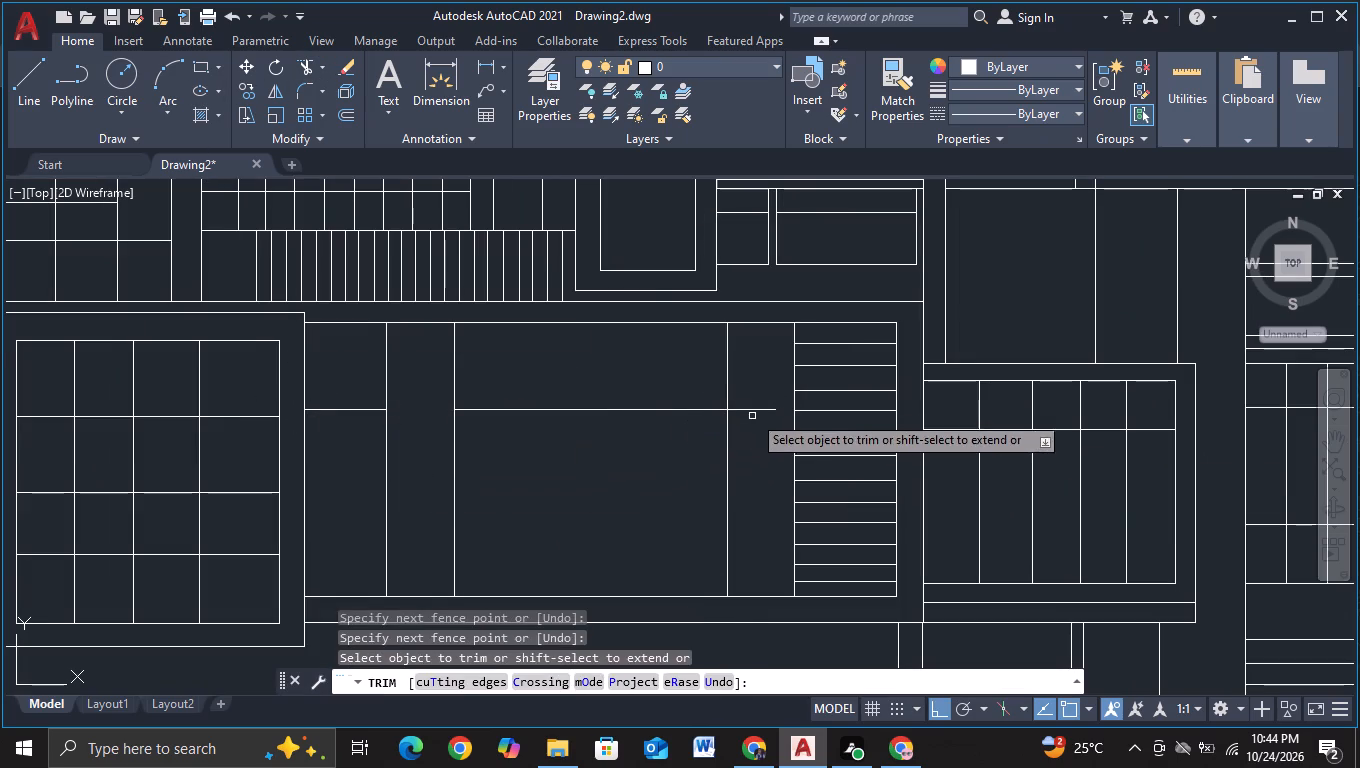
{"action": "left_click", "coordinate": [750, 391]}
{"action": "left_click", "coordinate": [751, 434]}
{"action": "key", "text": "Escape"}
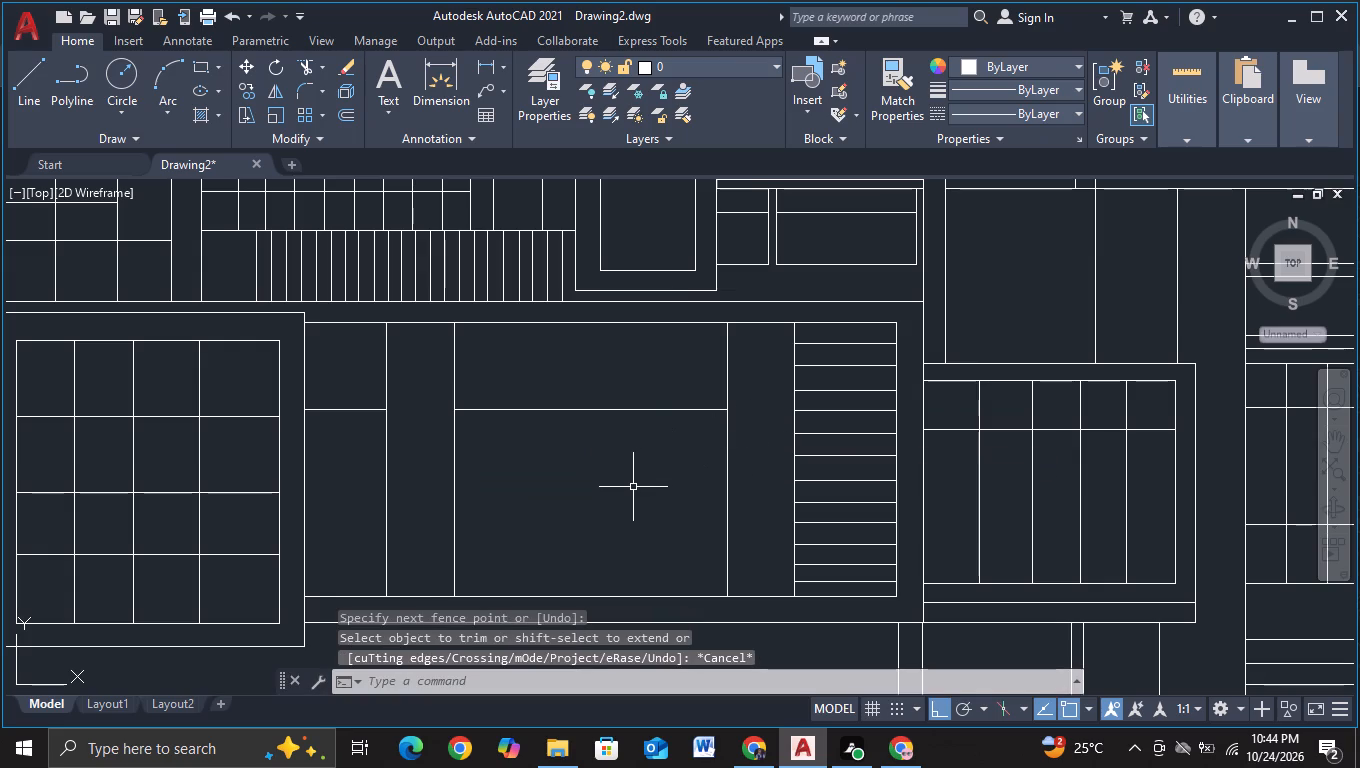
Copy the short horizontal line beside the gridded block downward three times, placing two copies close together and one lower in the bay.
{"action": "middle_click_drag", "start_coordinate": [633, 488], "coordinate": [633, 454]}
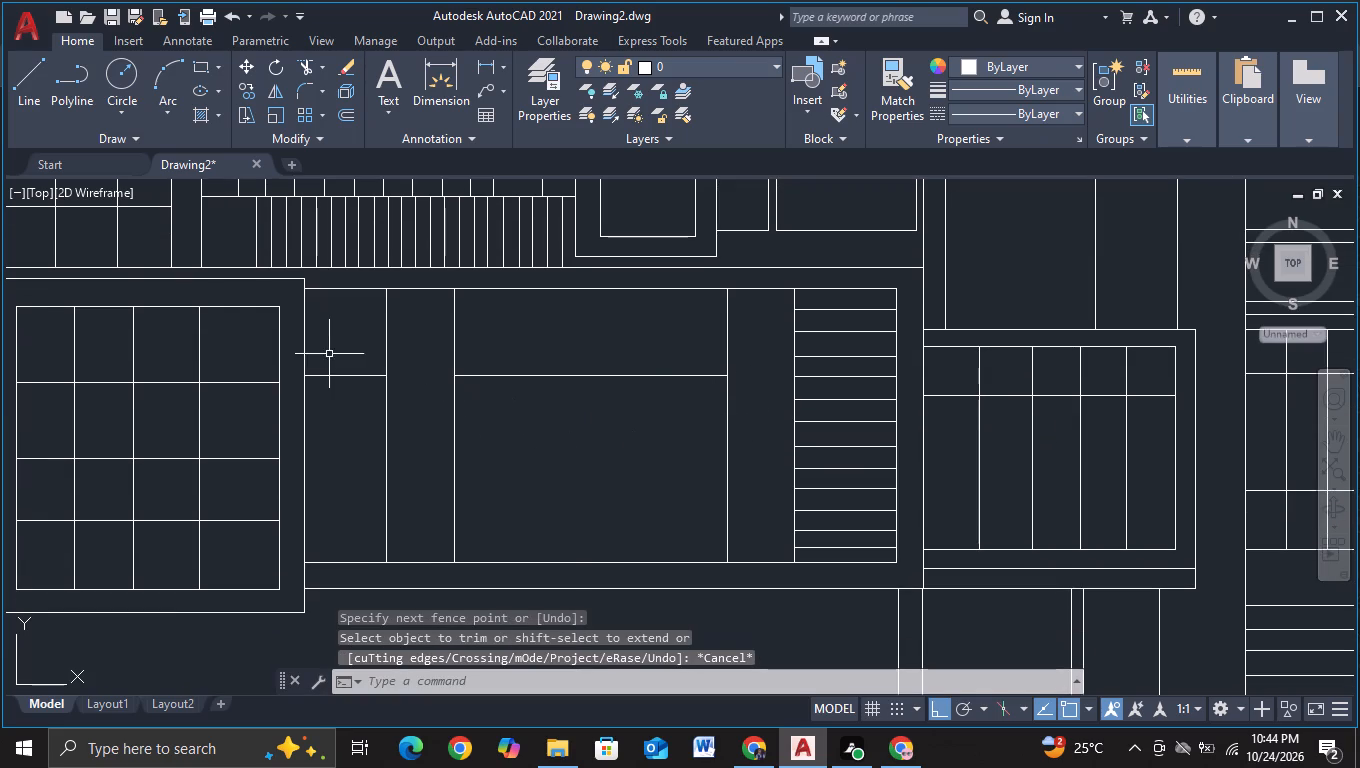
{"action": "left_click", "coordinate": [333, 374]}
{"action": "key", "text": "c"}
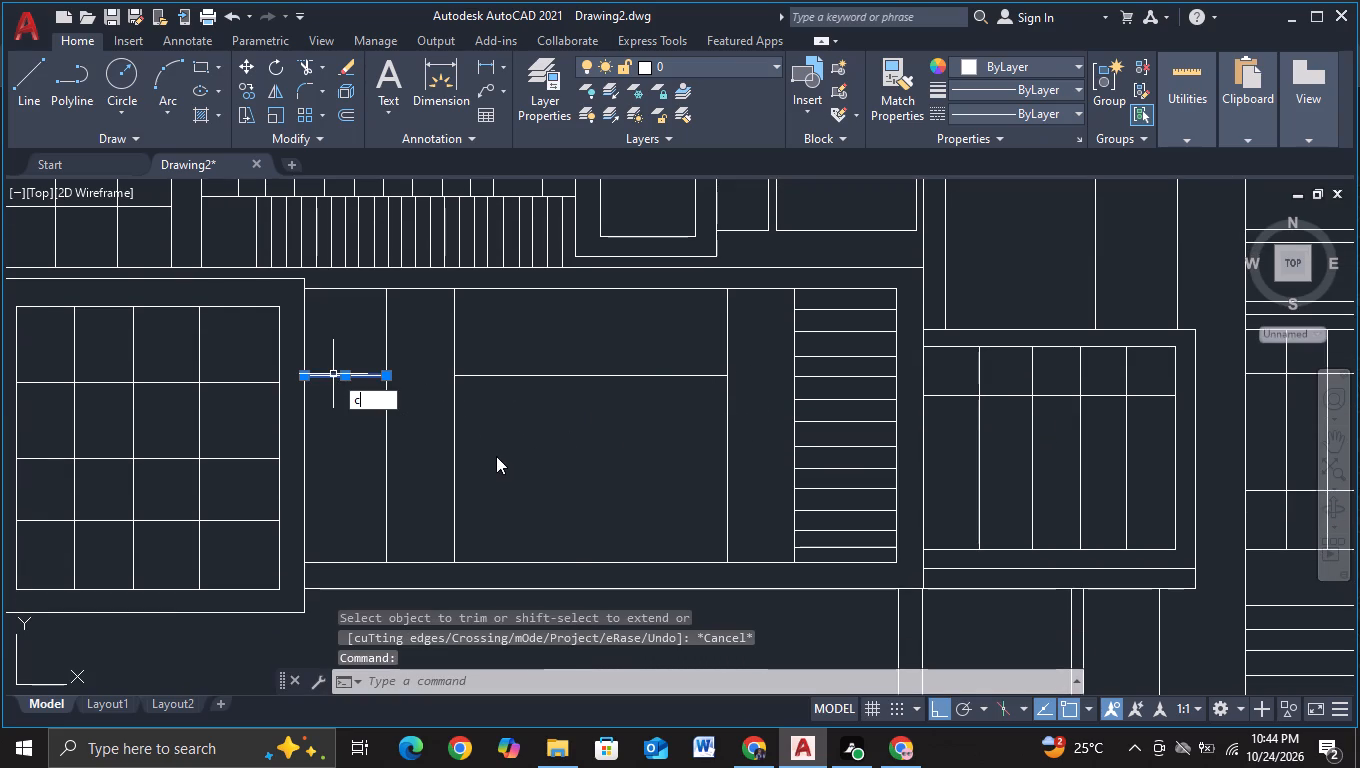
{"action": "double_click", "coordinate": [489, 443]}
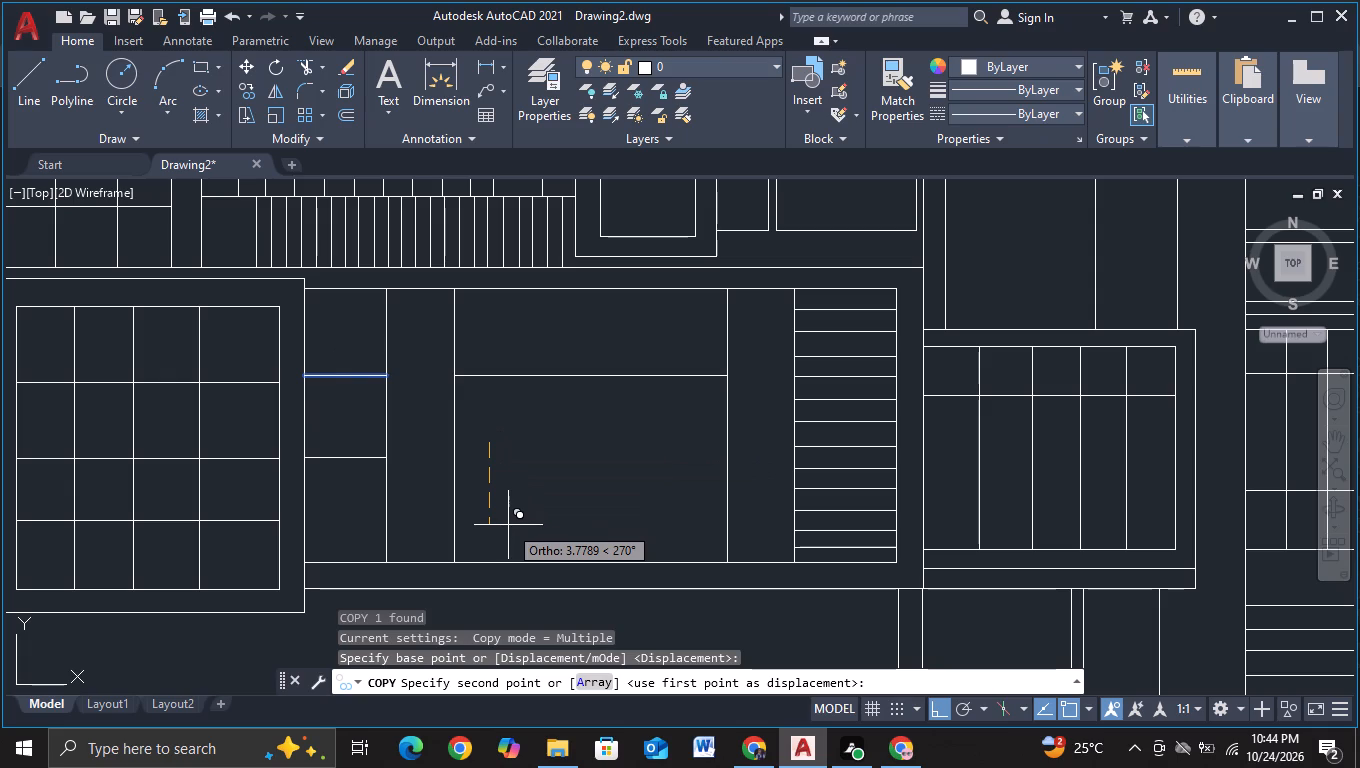
{"action": "left_click", "coordinate": [508, 530]}
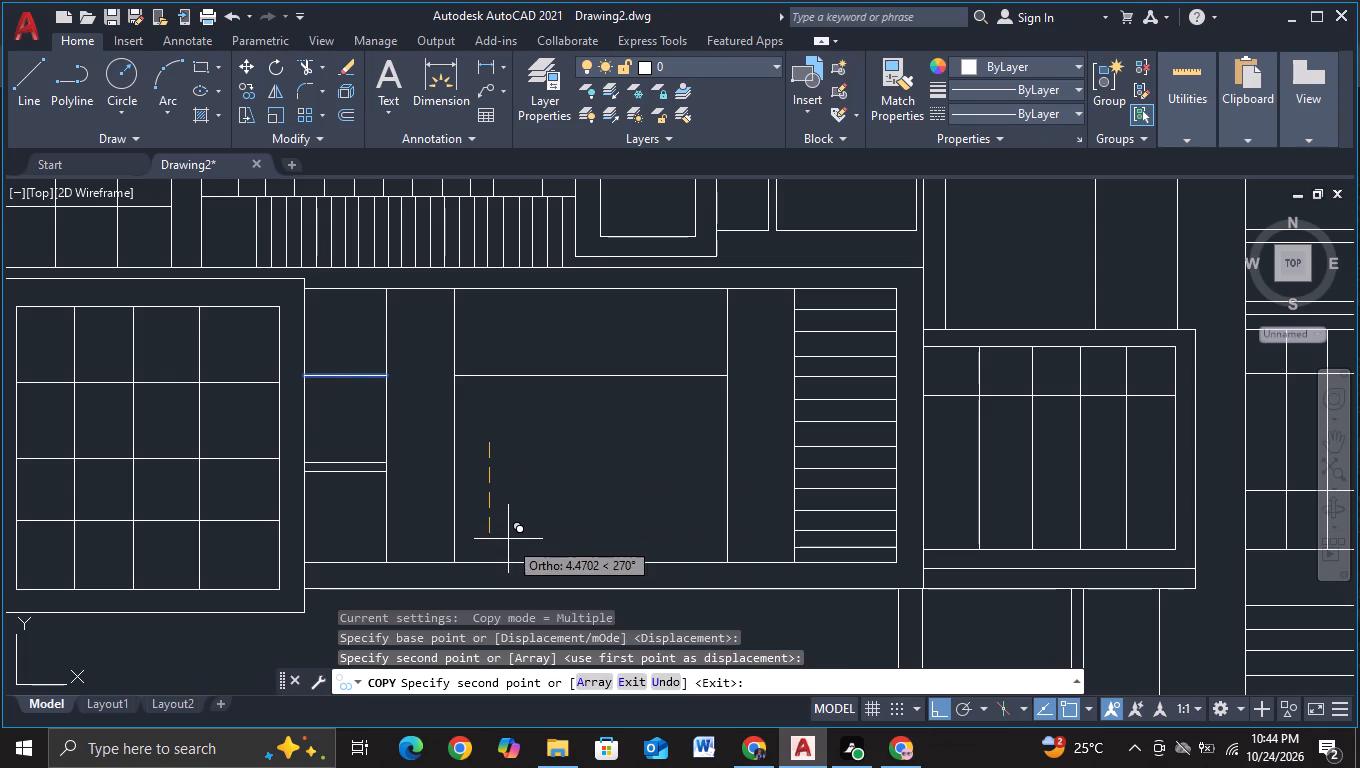
{"action": "left_click", "coordinate": [508, 542]}
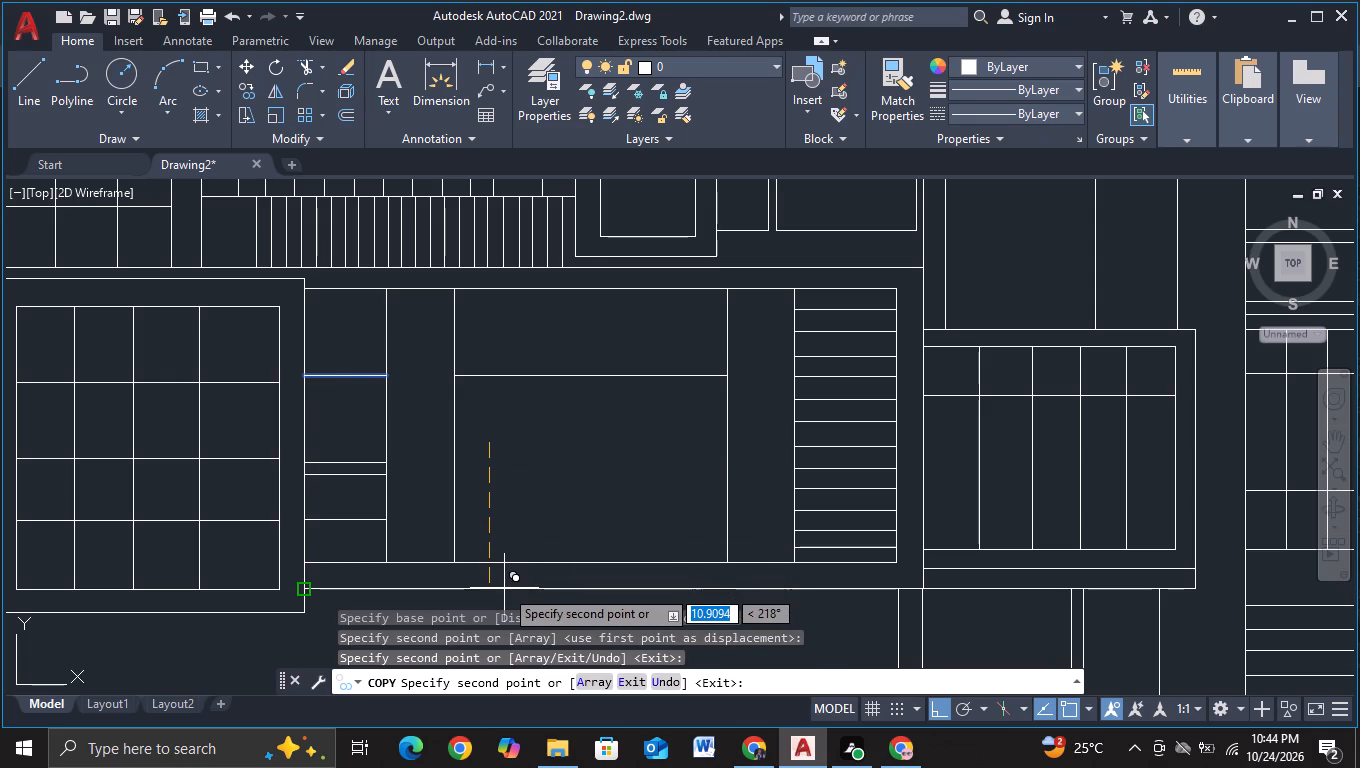
{"action": "key", "text": "F3"}
{"action": "middle_click_drag", "start_coordinate": [504, 588], "coordinate": [514, 490]}
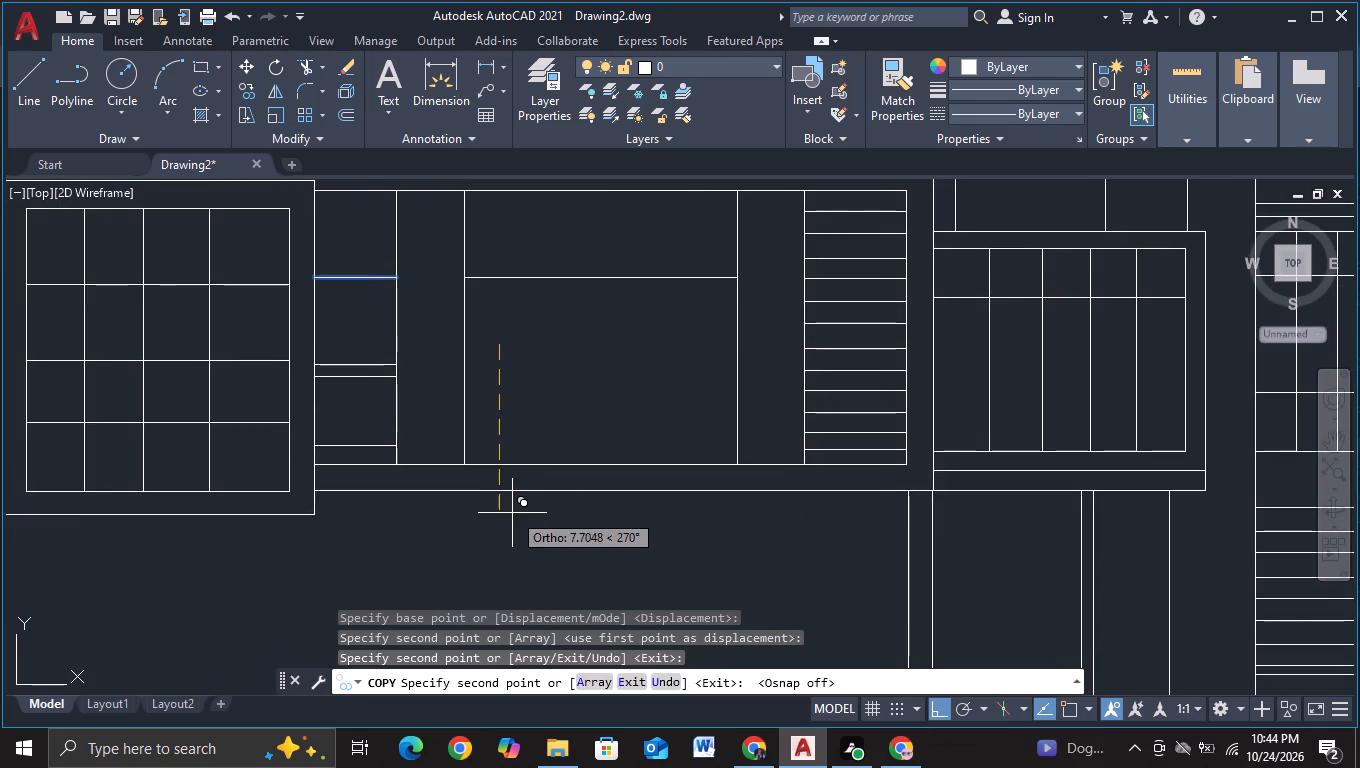
{"action": "left_click", "coordinate": [517, 489]}
{"action": "middle_click_drag", "start_coordinate": [560, 345], "coordinate": [570, 481]}
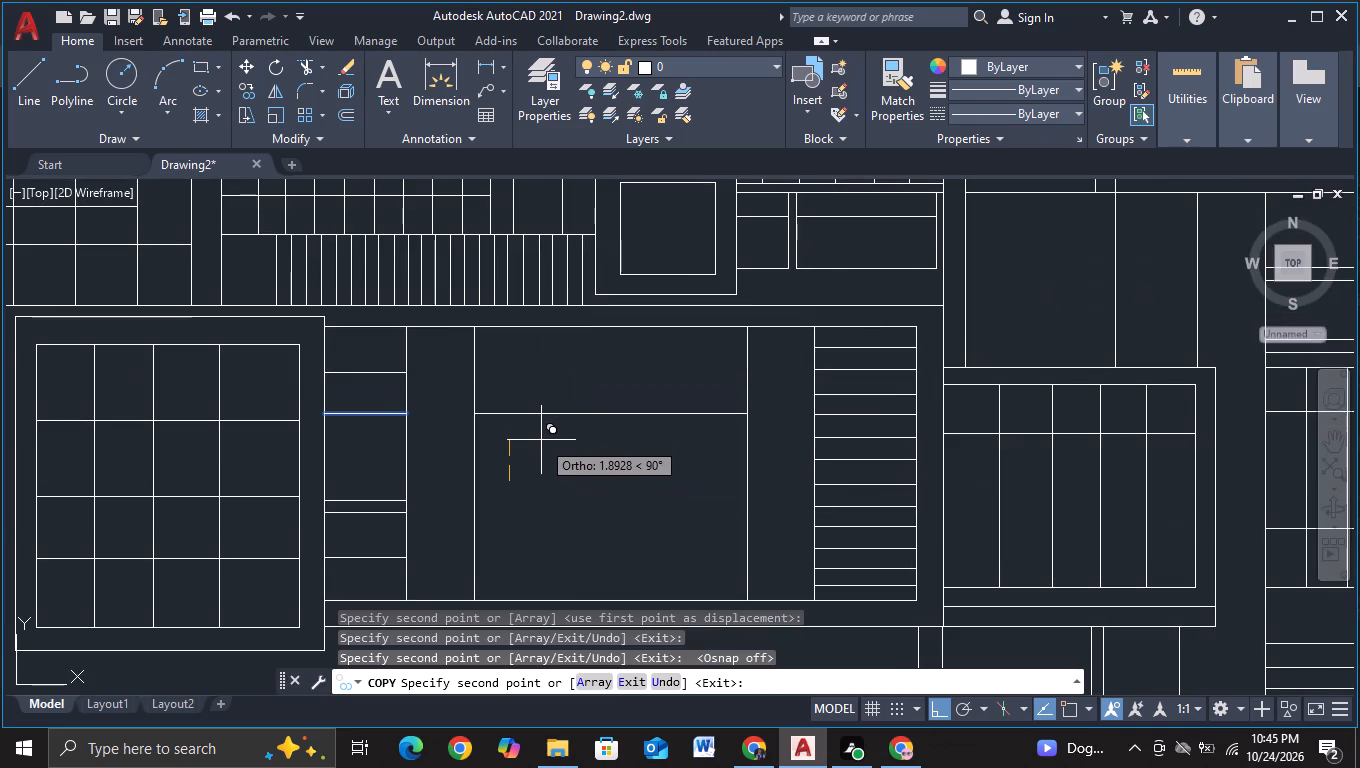
{"action": "key", "text": "Escape"}
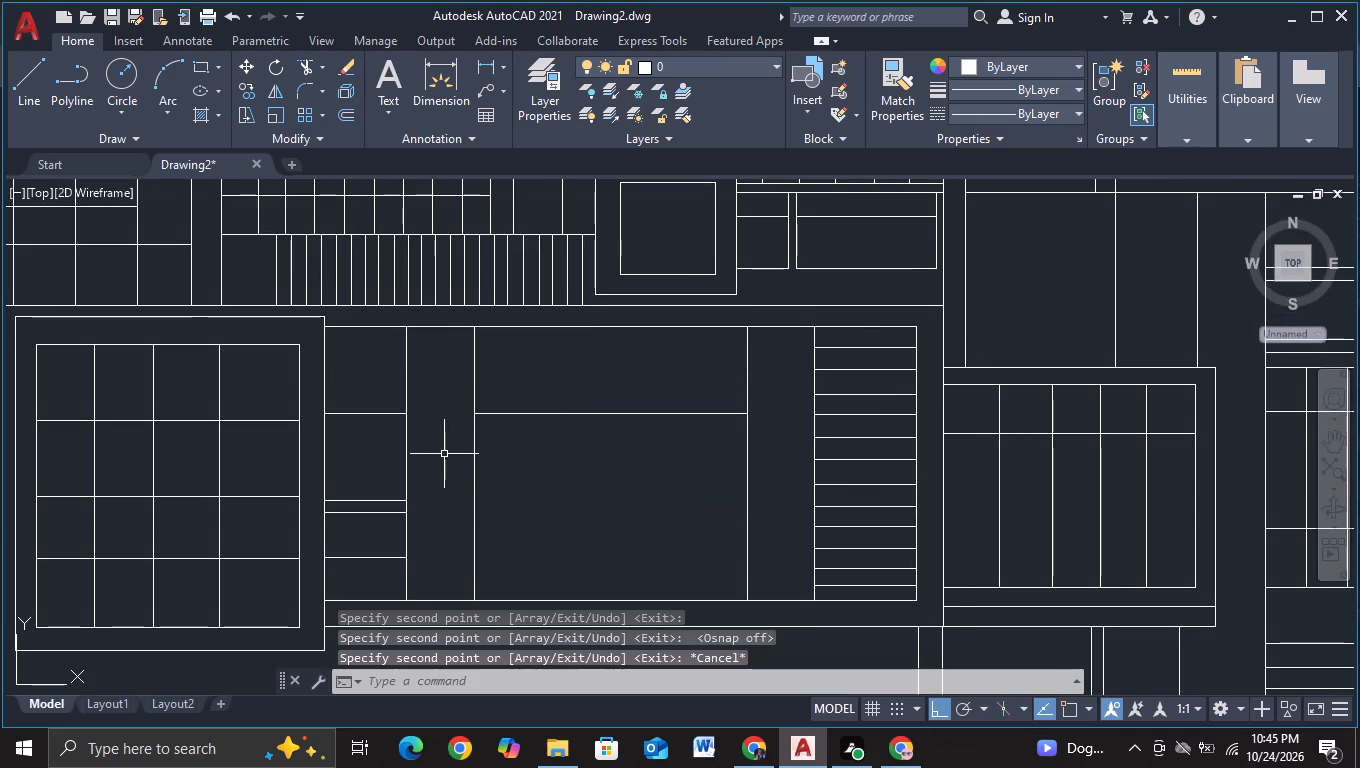
Copy the wide panel's first vertical divider leftward to about the middle of the narrow bay beside the gridded block.
{"action": "left_click", "coordinate": [404, 456]}
{"action": "key", "text": "c"}
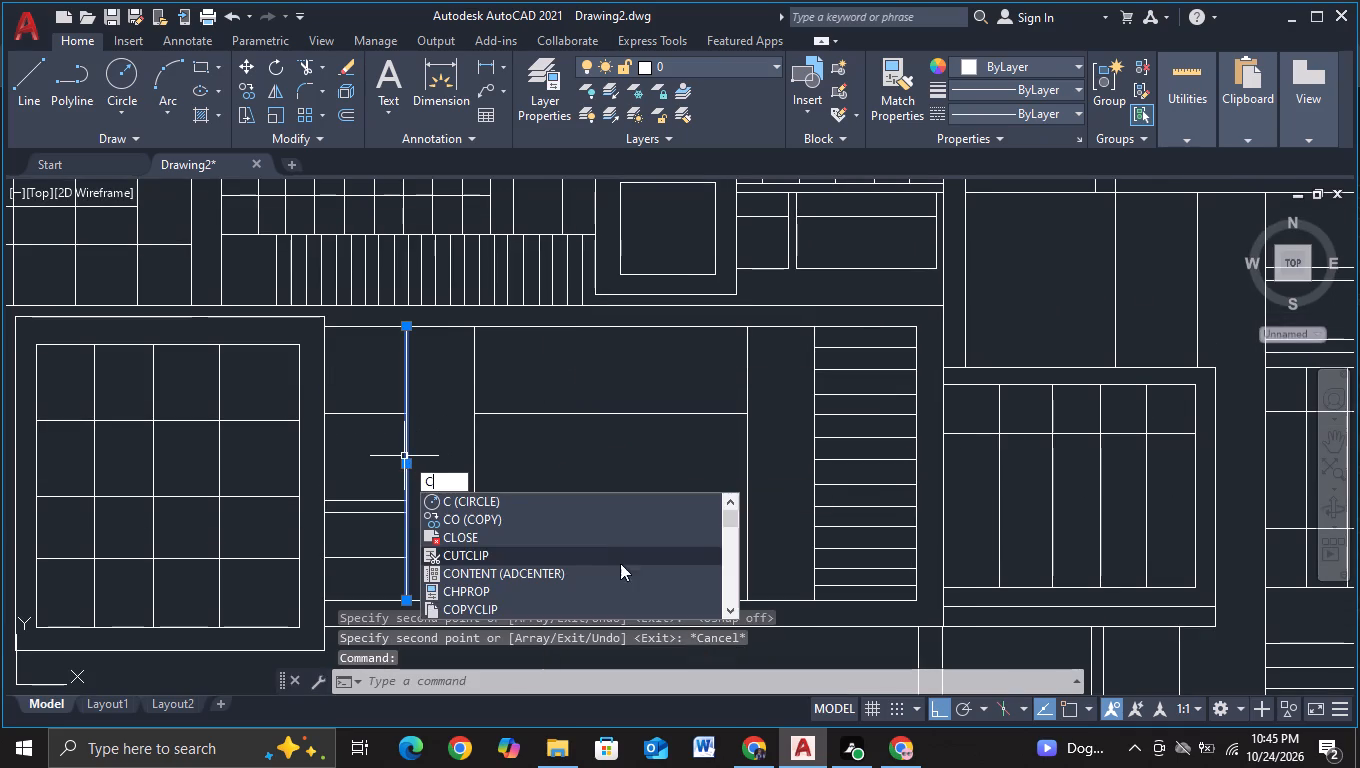
{"action": "left_click", "coordinate": [576, 527]}
{"action": "left_click", "coordinate": [593, 519]}
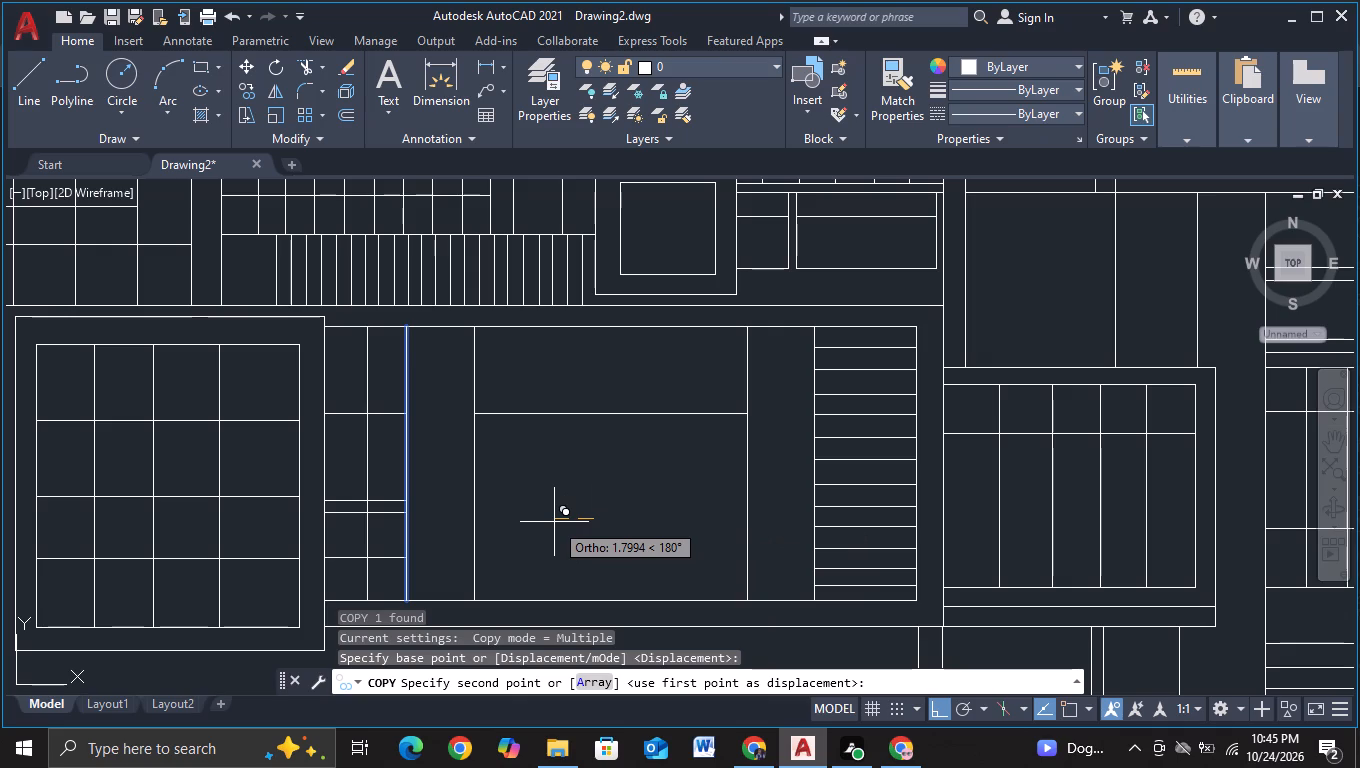
{"action": "left_click", "coordinate": [551, 522]}
{"action": "key", "text": "Escape"}
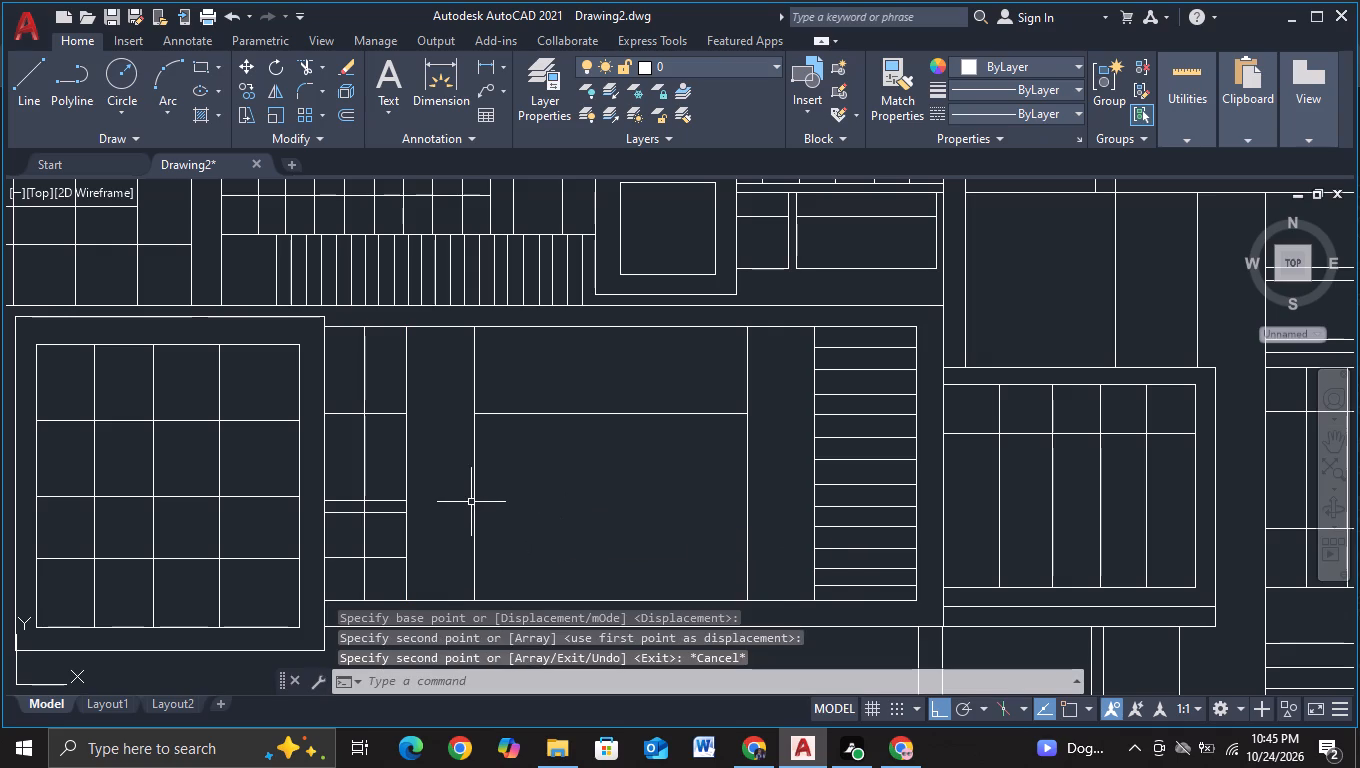
Copy the wide panel's second vertical divider rightward four times, spacing the copies roughly evenly across the large central bay.
{"action": "left_click", "coordinate": [474, 500]}
{"action": "key", "text": "c"}
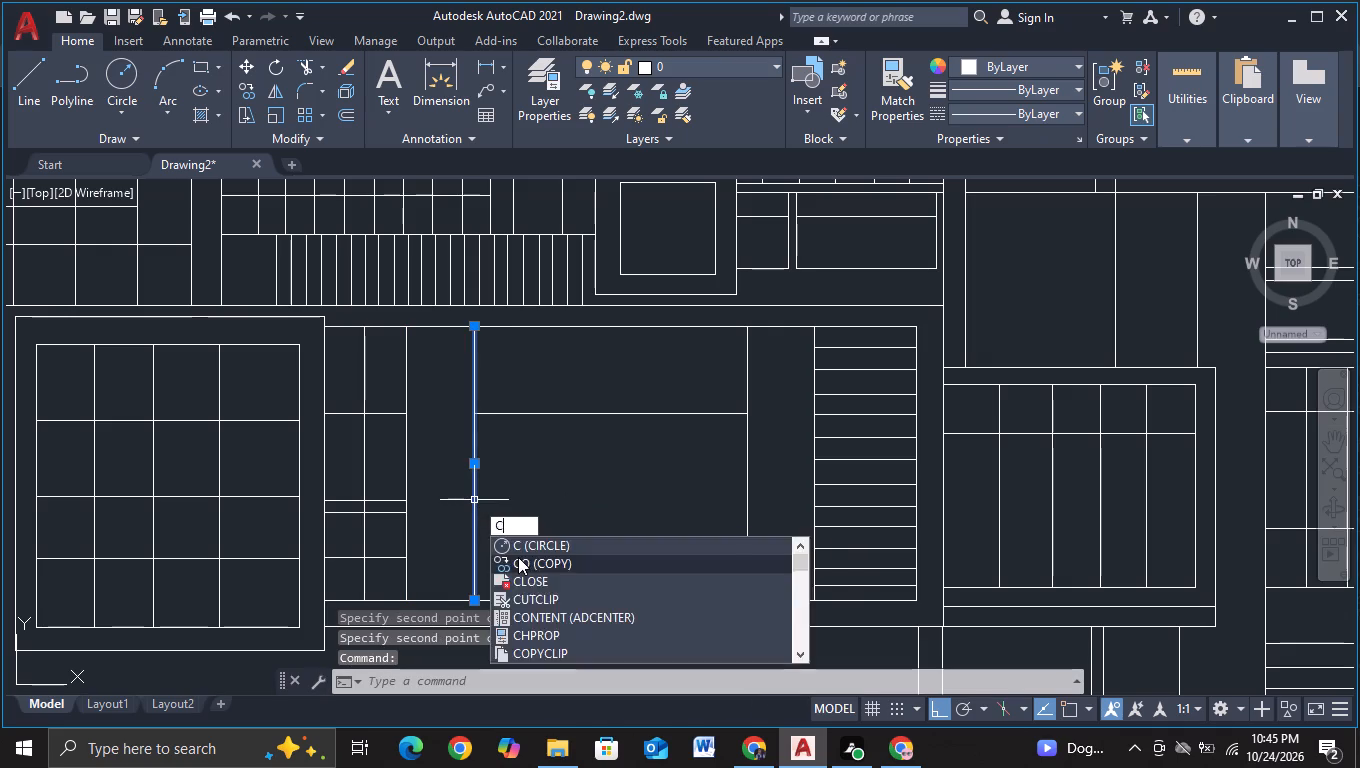
{"action": "left_click", "coordinate": [518, 557]}
{"action": "left_click", "coordinate": [611, 529]}
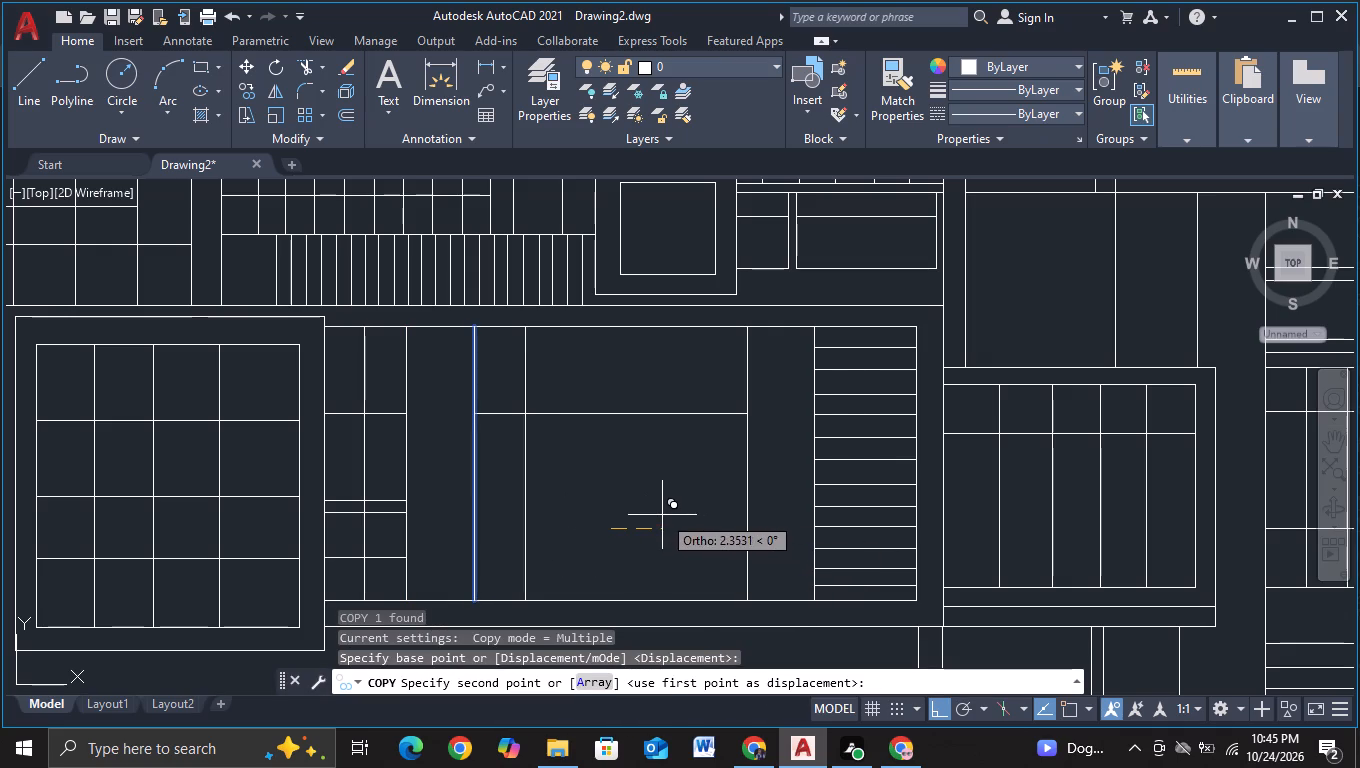
{"action": "left_click", "coordinate": [661, 515]}
{"action": "left_click", "coordinate": [716, 517]}
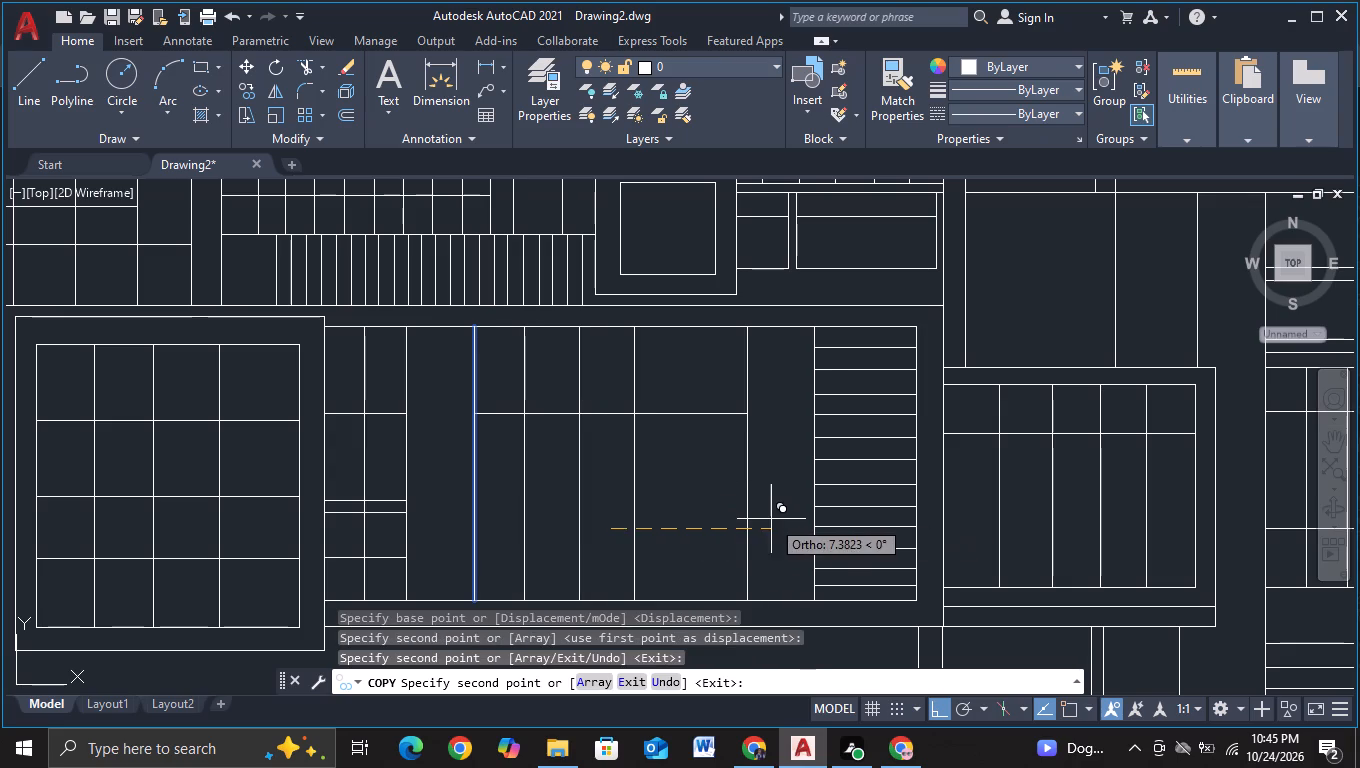
{"action": "left_click", "coordinate": [764, 519]}
{"action": "left_click", "coordinate": [825, 521]}
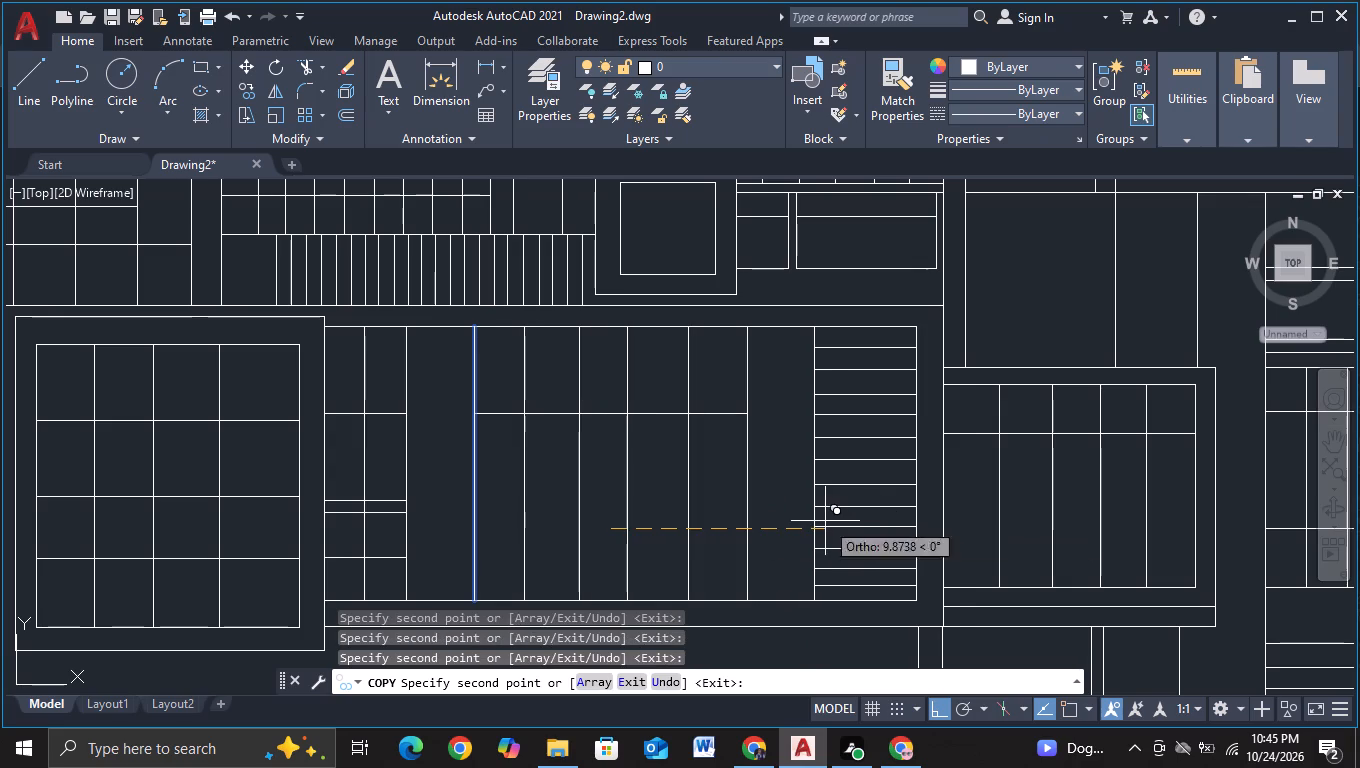
{"action": "key", "text": "Escape"}
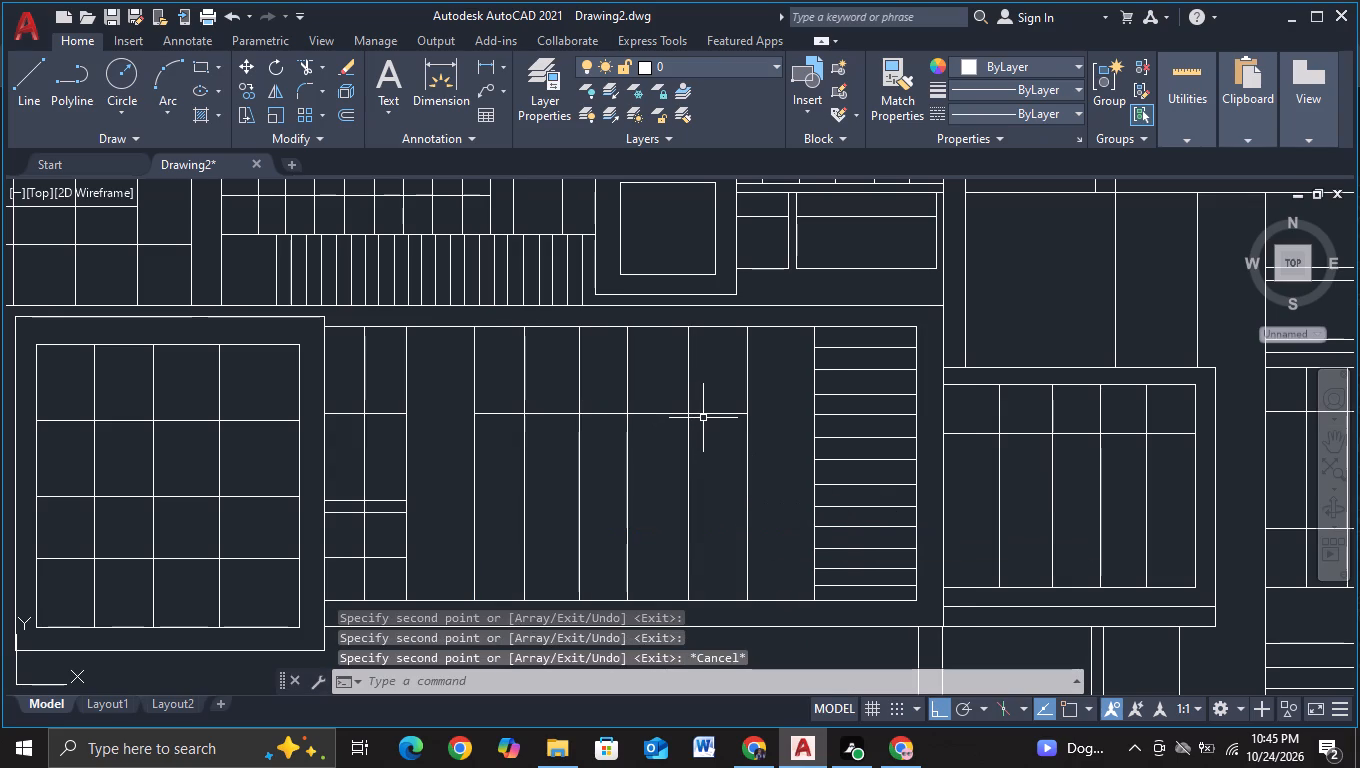
Copy the central bay's horizontal line downward by about 5 units to add a second crossbar.
{"action": "left_click", "coordinate": [704, 414]}
{"action": "key", "text": "v"}
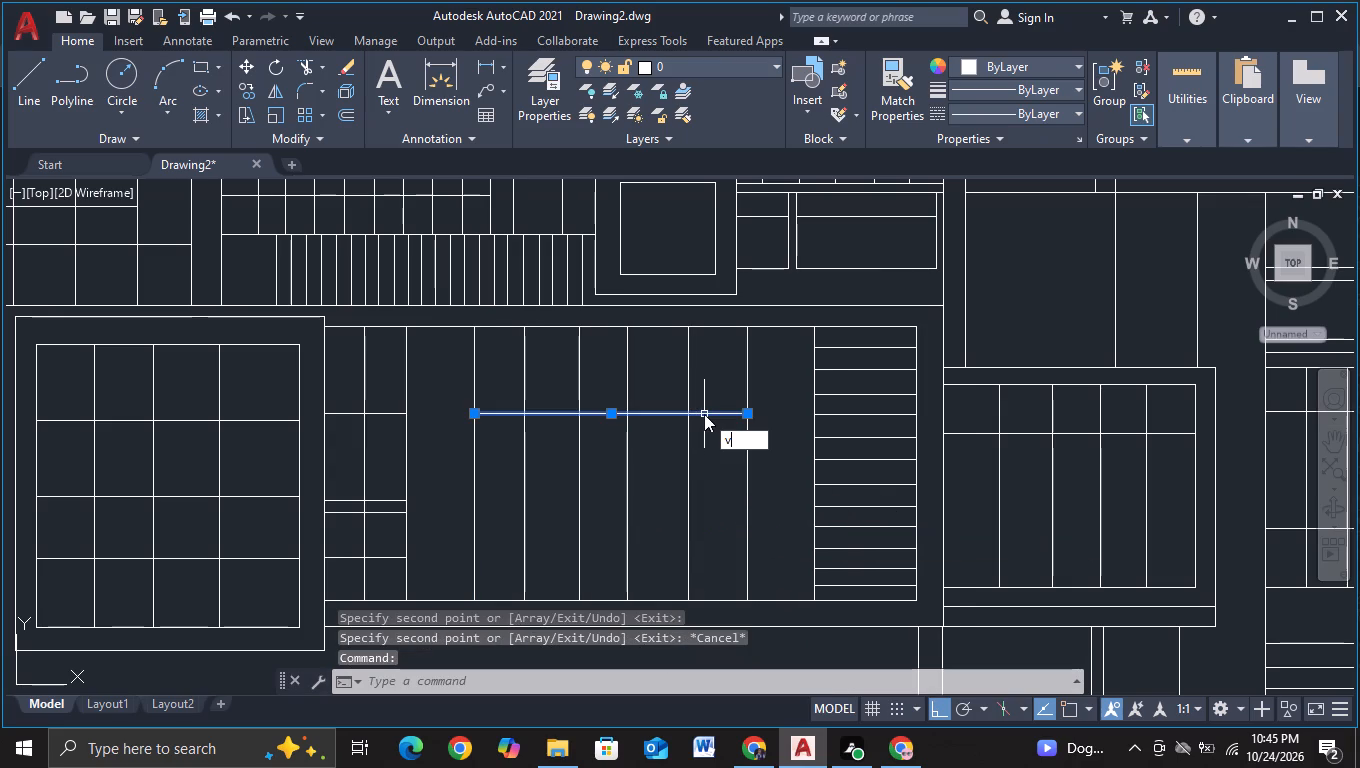
{"action": "key", "text": "BackSpace"}
{"action": "key", "text": "c"}
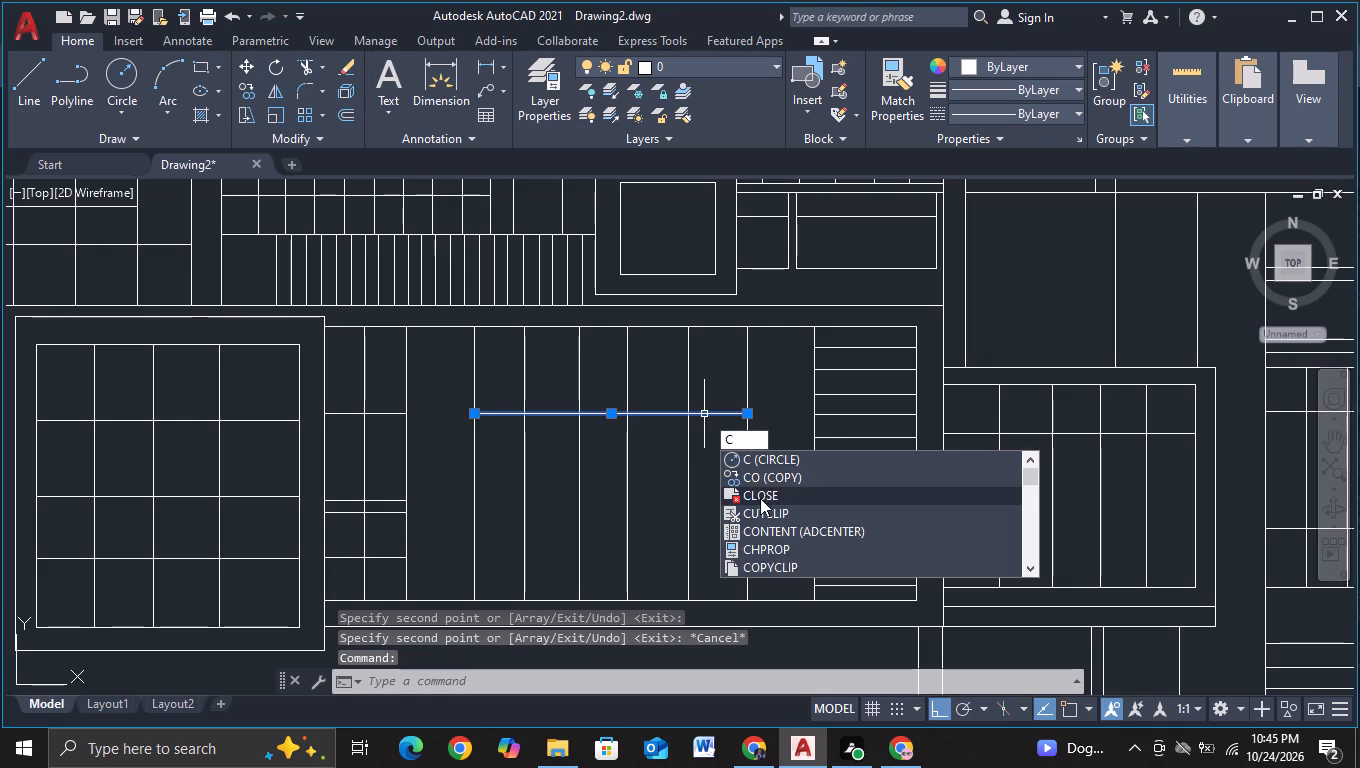
{"action": "double_click", "coordinate": [761, 476]}
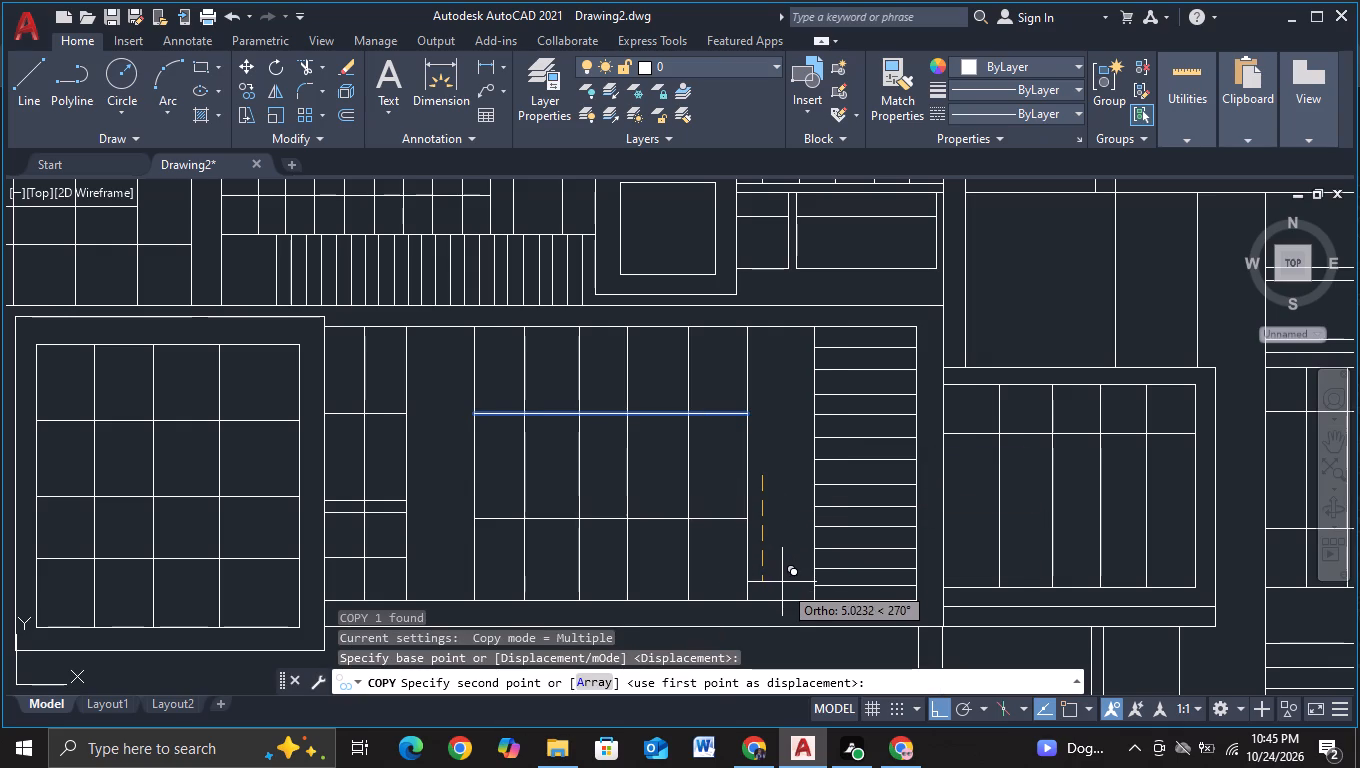
{"action": "left_click", "coordinate": [783, 584]}
{"action": "key", "text": "Escape"}
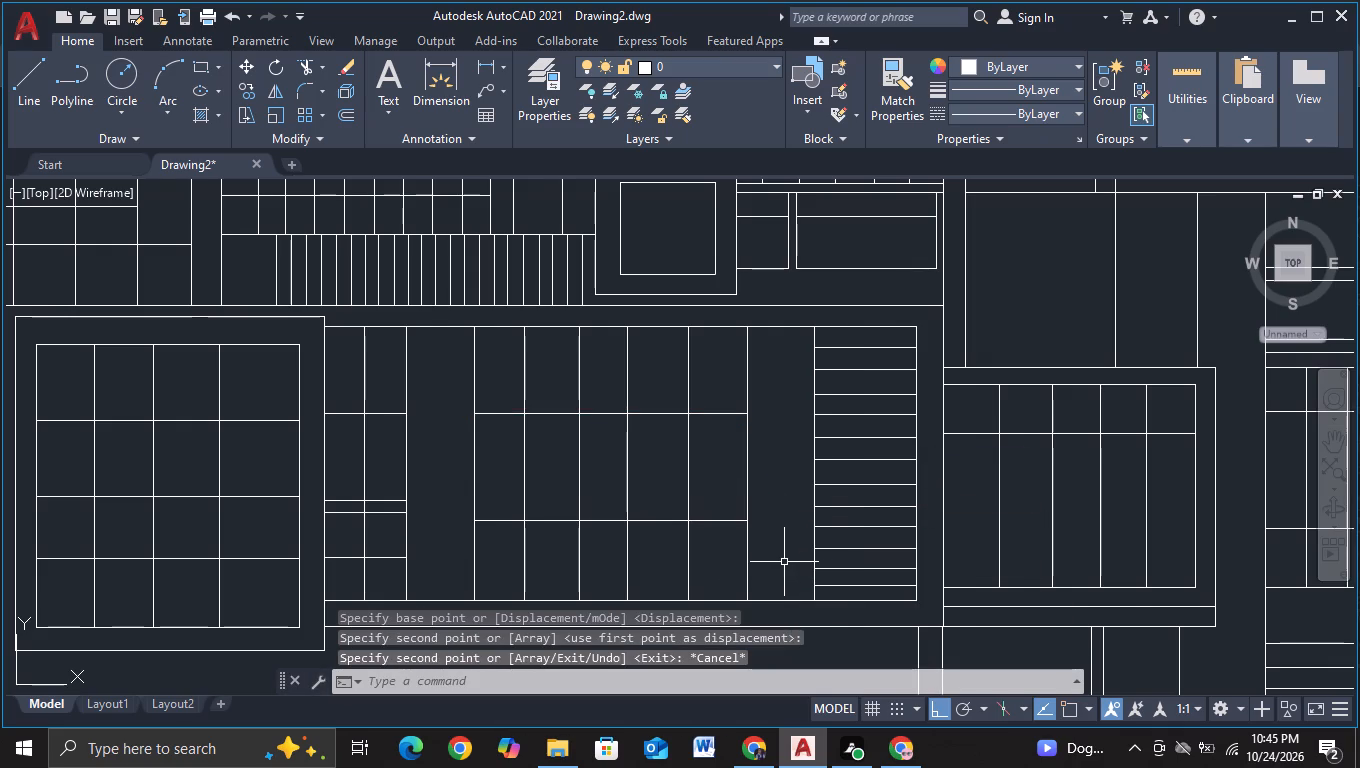
Draw a line from the lower-left wide window's second interior divider down about 3 units, and across to the adjoining two-row gridded block's lower-left corner.
{"action": "scroll", "coordinate": [781, 564], "scroll_direction": "down", "scroll_amount": 2}
{"action": "middle_click_drag", "start_coordinate": [350, 566], "coordinate": [370, 458]}
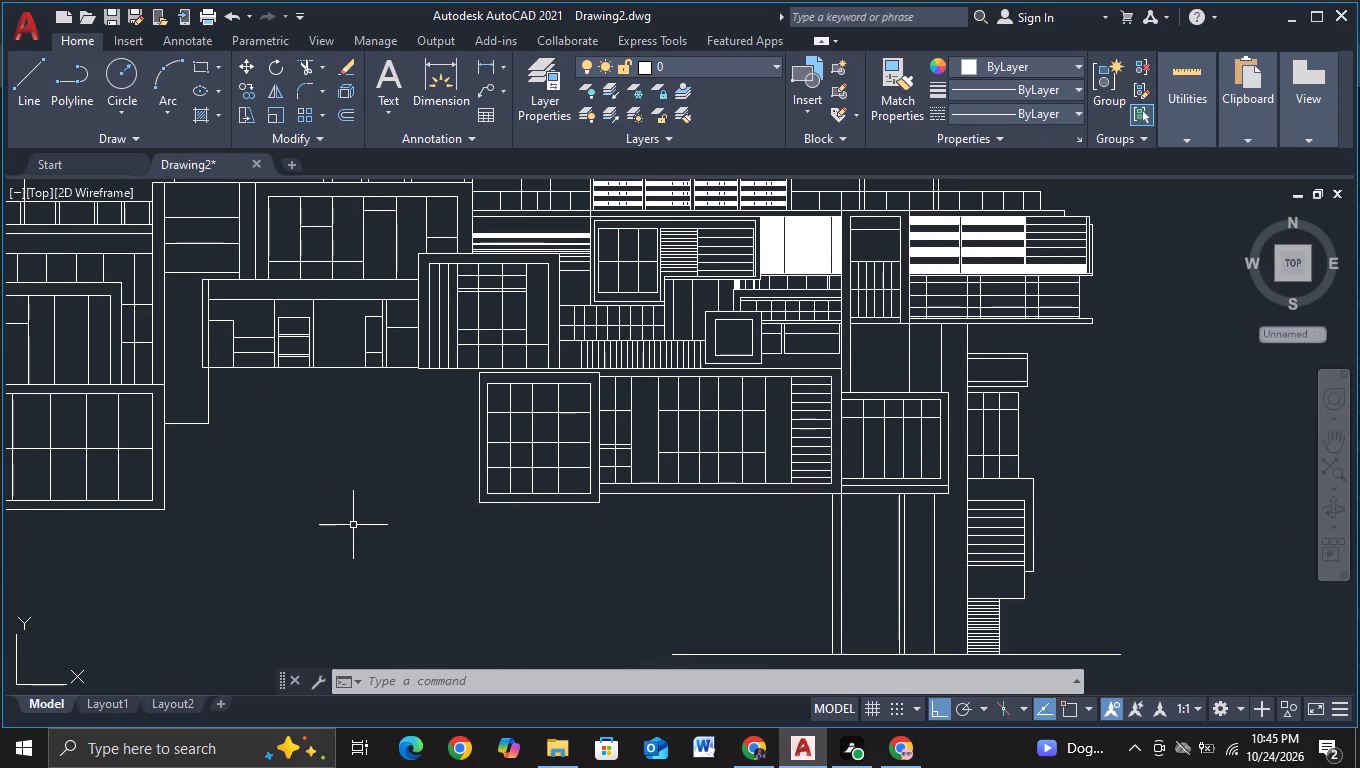
{"action": "middle_click_drag", "start_coordinate": [352, 525], "coordinate": [507, 498]}
{"action": "scroll", "coordinate": [510, 498], "scroll_direction": "down", "scroll_amount": 2}
{"action": "middle_click_drag", "start_coordinate": [516, 501], "coordinate": [521, 476]}
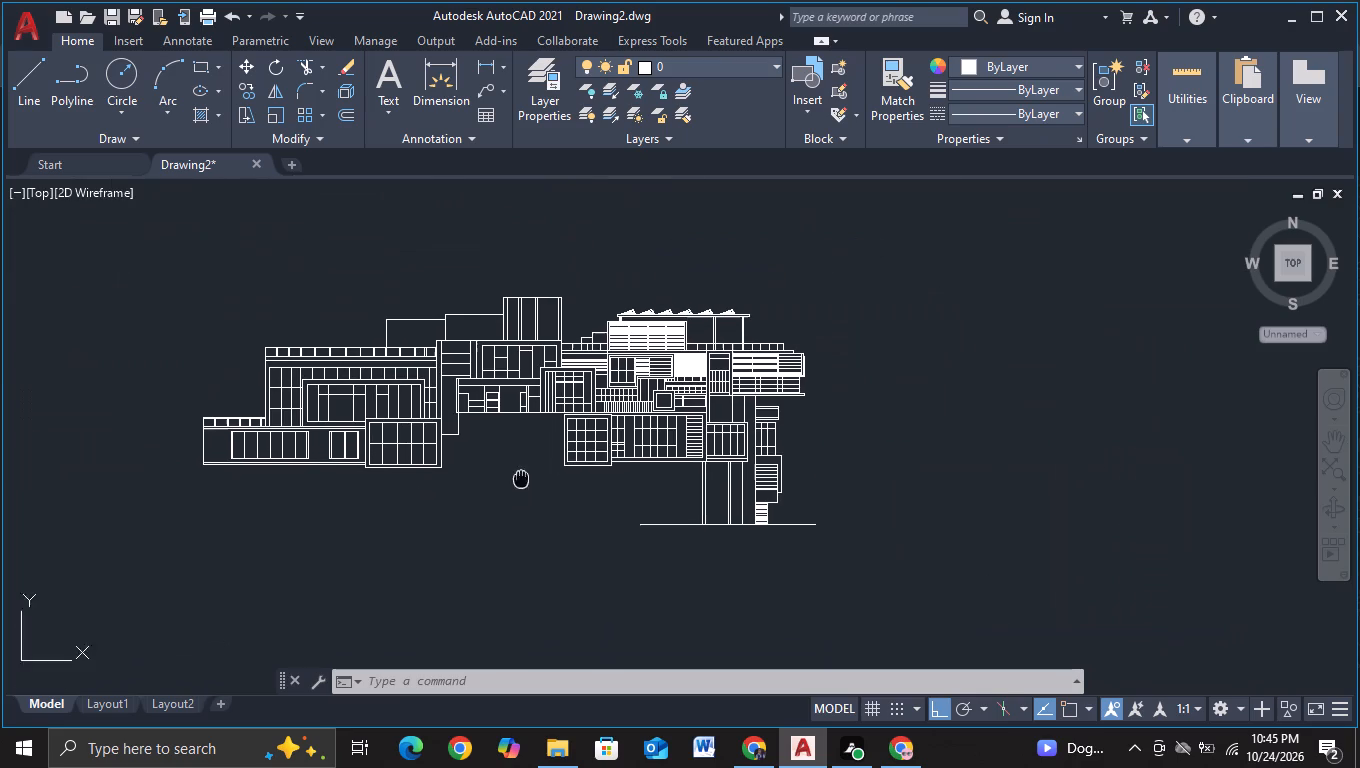
{"action": "scroll", "coordinate": [505, 470], "scroll_direction": "up", "scroll_amount": 1}
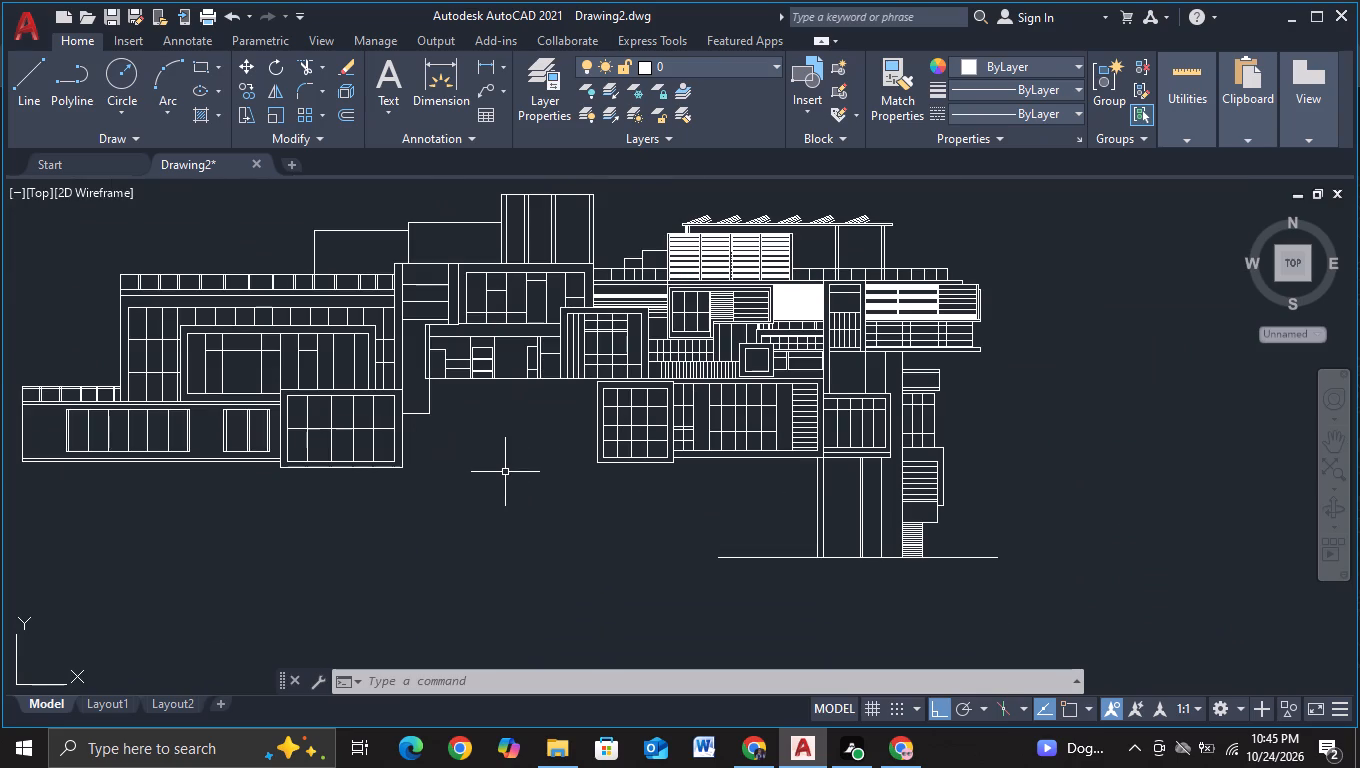
{"action": "left_click", "coordinate": [31, 97]}
{"action": "middle_click_drag", "start_coordinate": [371, 664], "coordinate": [555, 487]}
{"action": "middle_click_drag", "start_coordinate": [490, 465], "coordinate": [485, 596]}
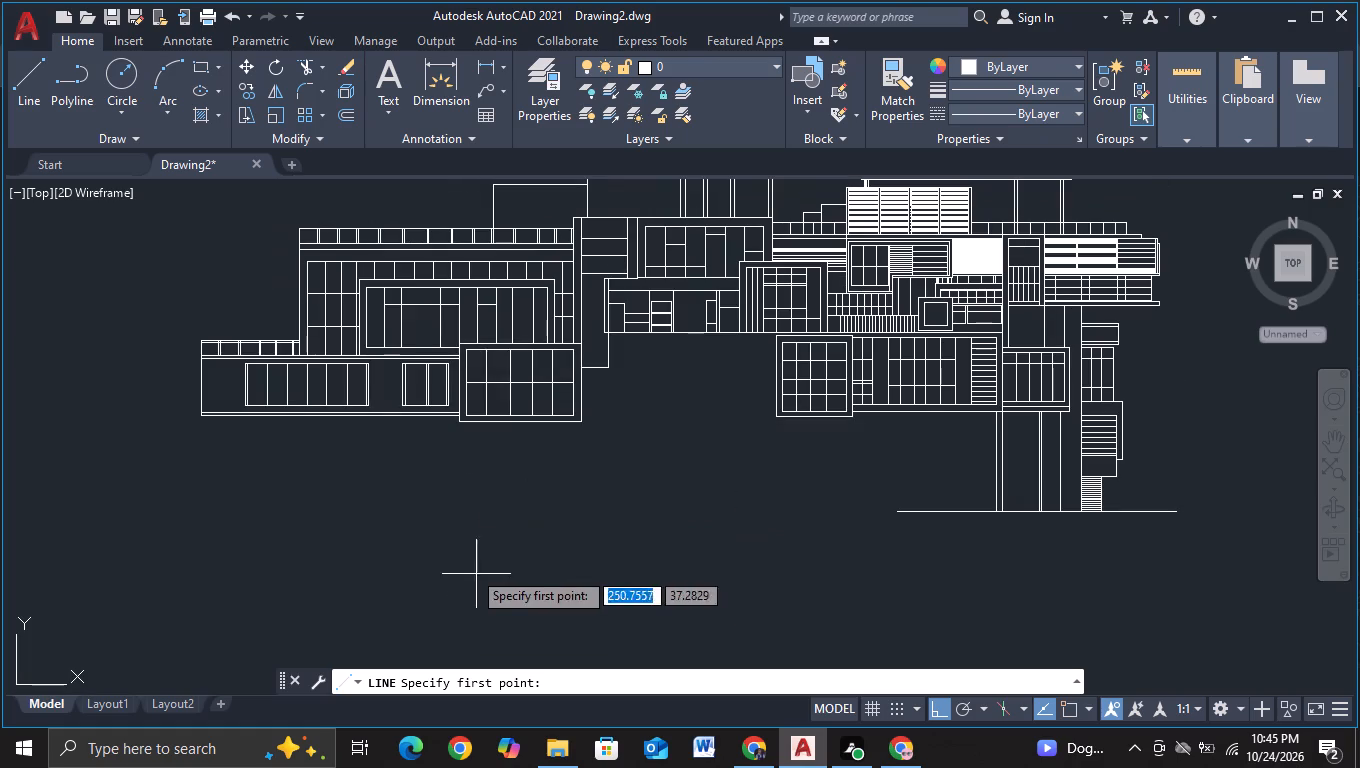
{"action": "scroll", "coordinate": [277, 524], "scroll_direction": "up", "scroll_amount": 1}
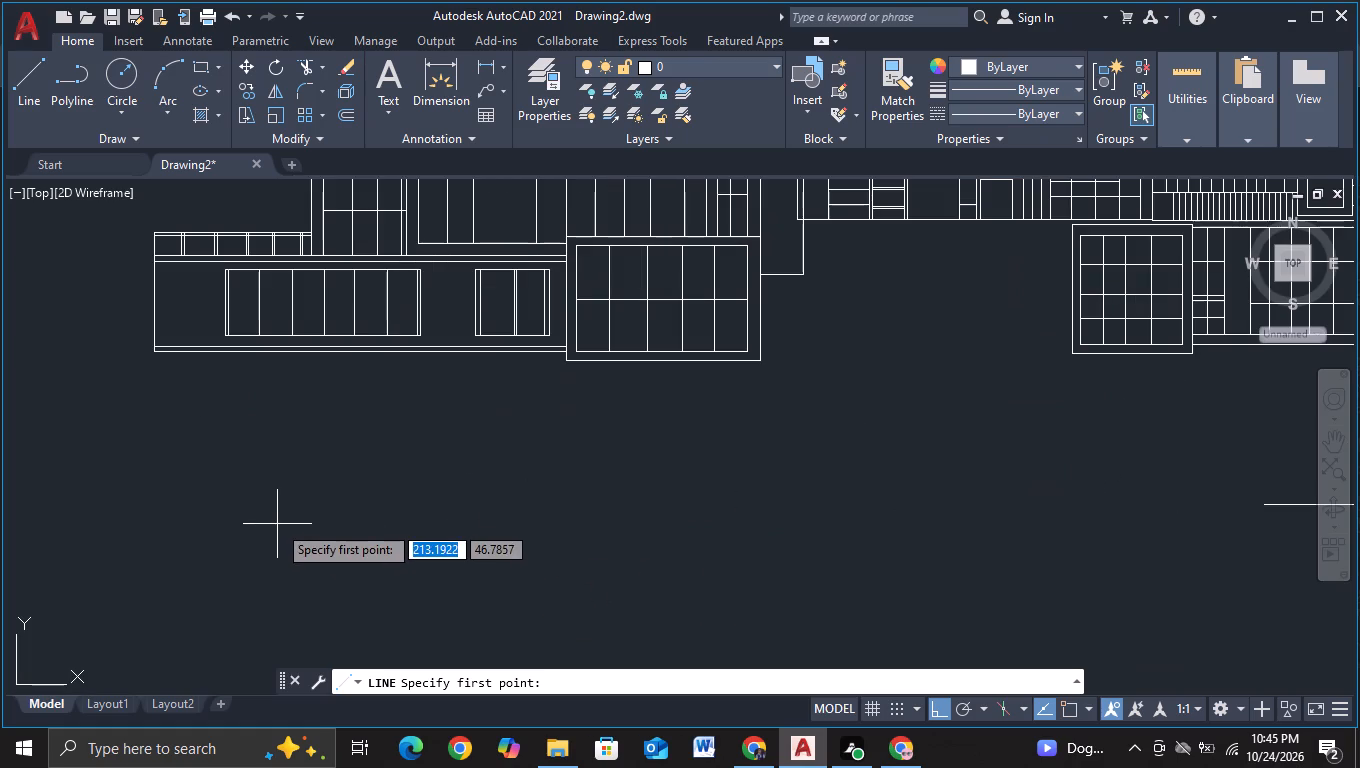
{"action": "scroll", "coordinate": [229, 502], "scroll_direction": "up", "scroll_amount": 1}
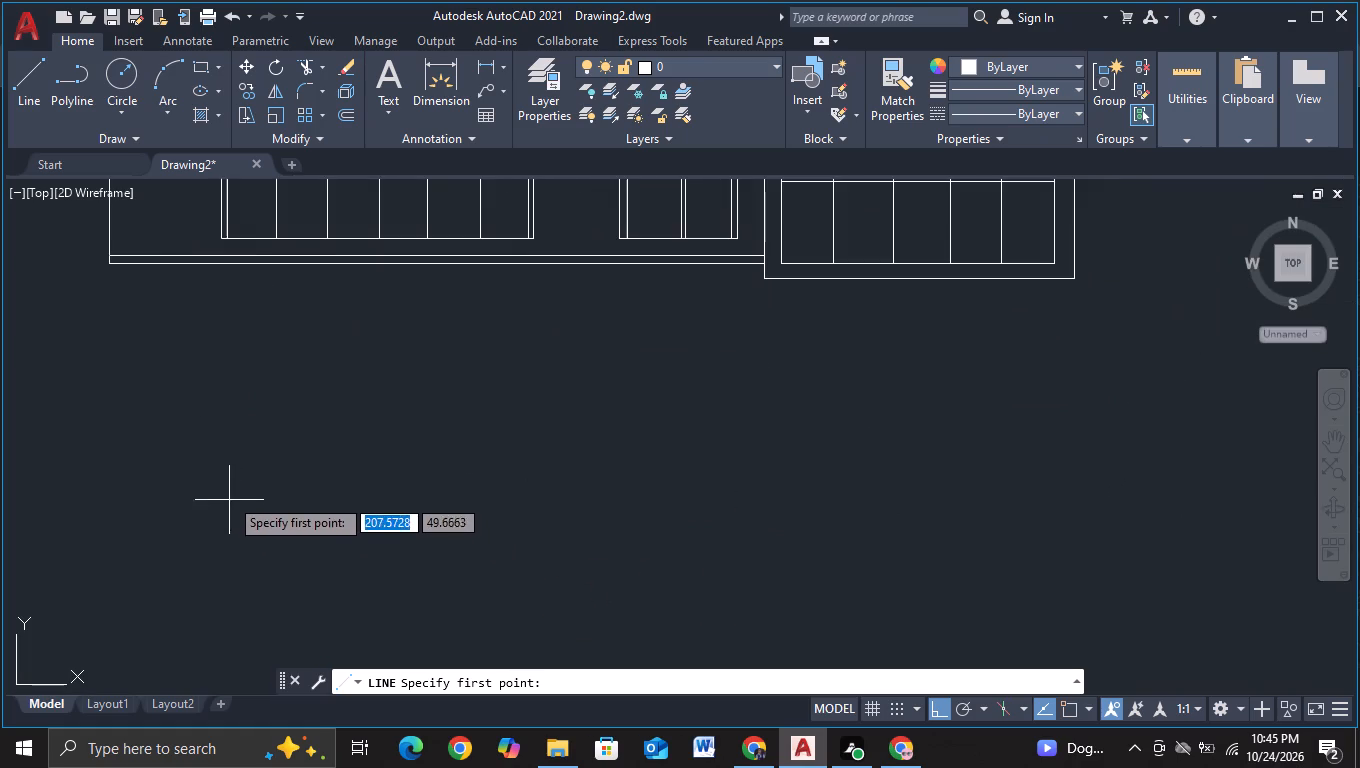
{"action": "middle_click_drag", "start_coordinate": [240, 406], "coordinate": [247, 486]}
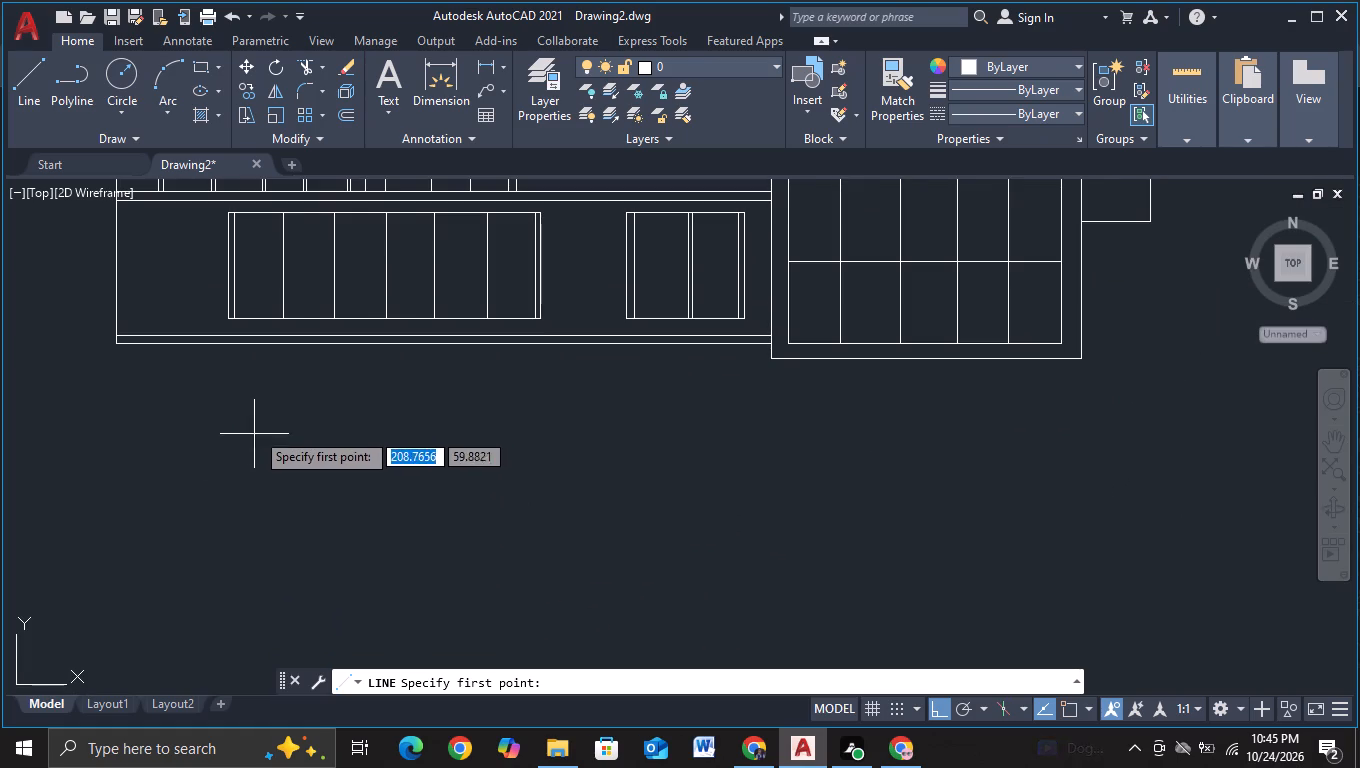
{"action": "key", "text": "F3"}
{"action": "left_click", "coordinate": [331, 320]}
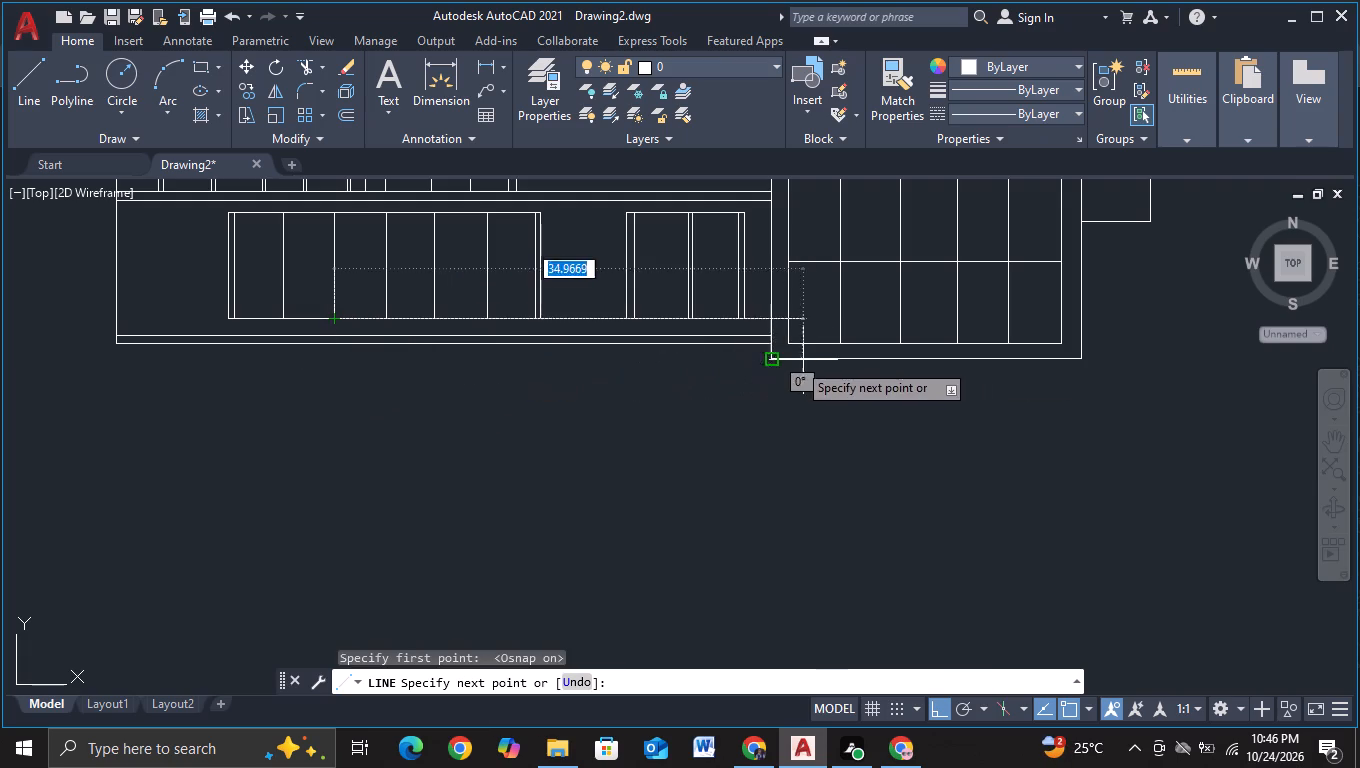
{"action": "left_click", "coordinate": [340, 363]}
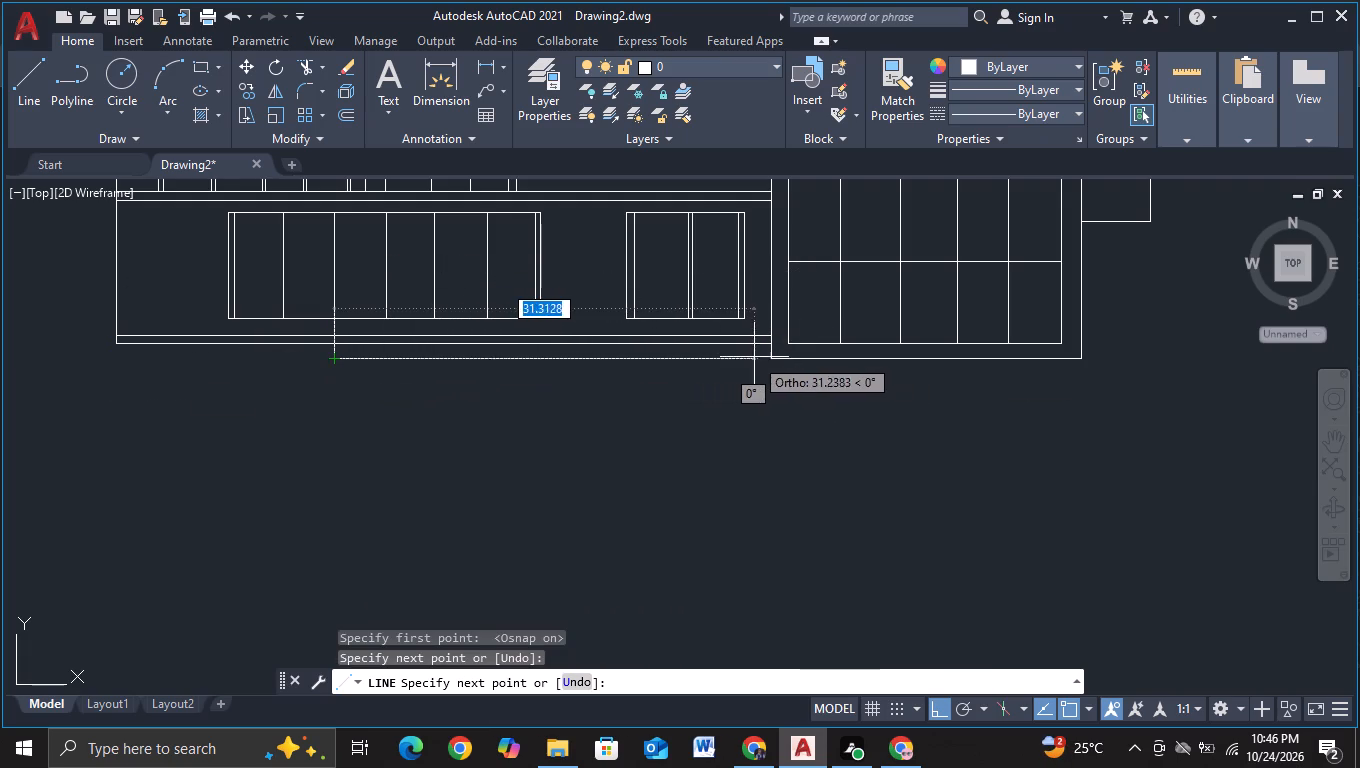
{"action": "left_click", "coordinate": [772, 359]}
{"action": "key", "text": "Escape"}
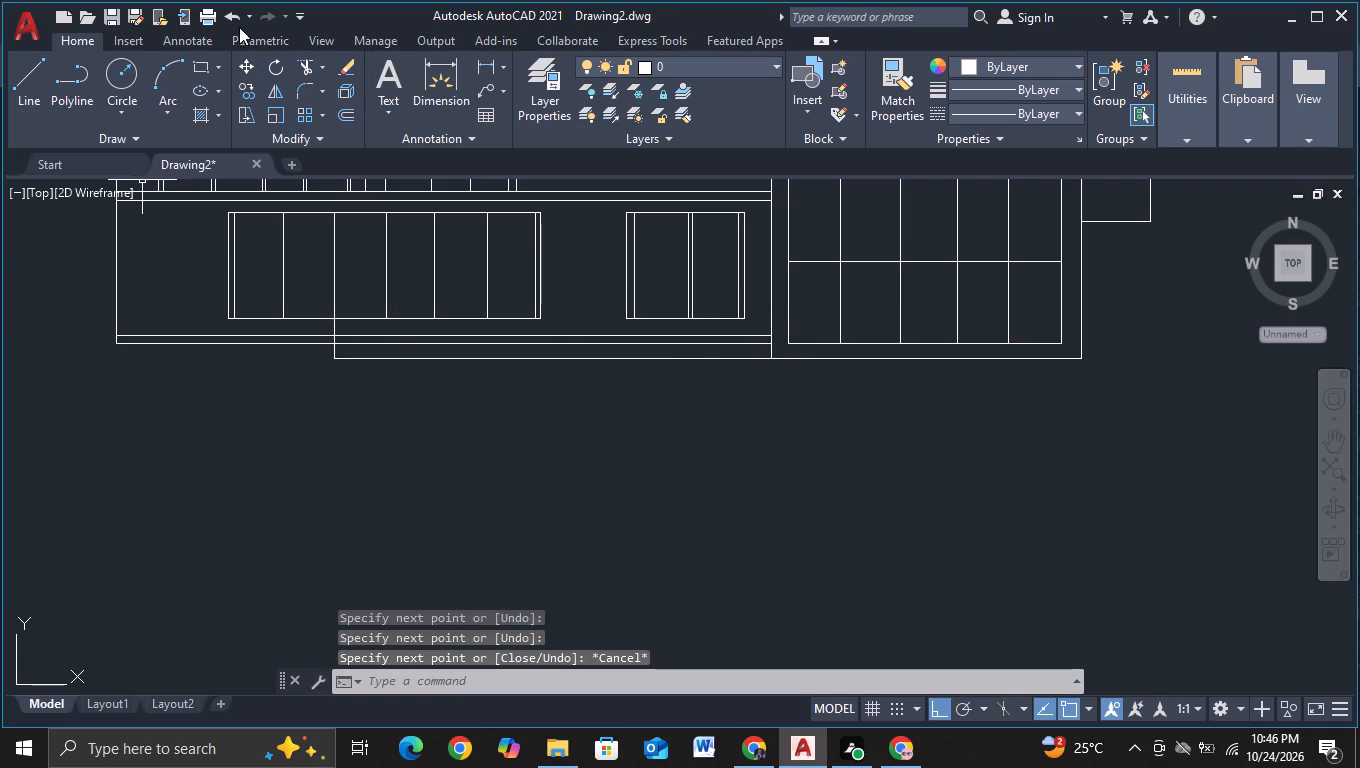
Trim the new vertical segment's portions between the window and the long volume's bottom edge, leaving only the part below it.
{"action": "left_click", "coordinate": [298, 65]}
{"action": "scroll", "coordinate": [370, 329], "scroll_direction": "up", "scroll_amount": 1}
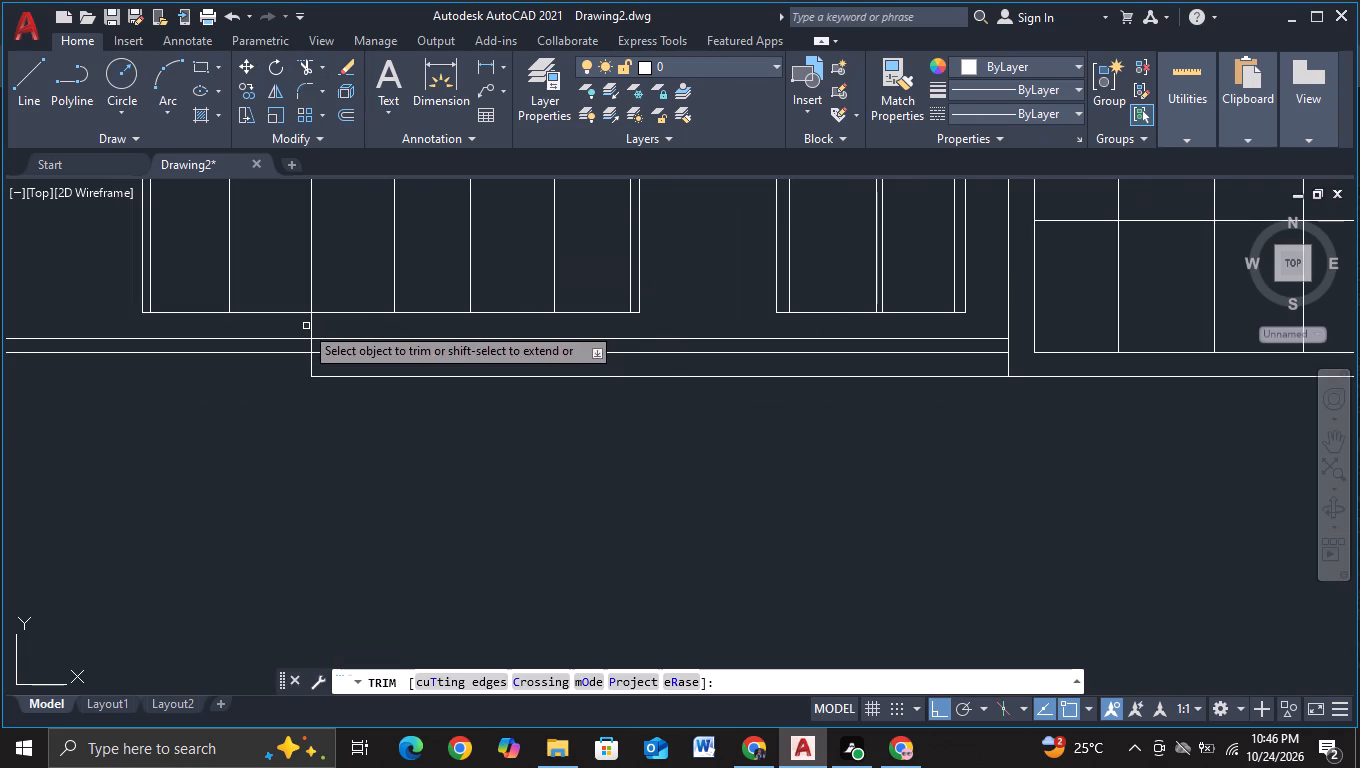
{"action": "left_click", "coordinate": [313, 324]}
{"action": "left_click", "coordinate": [309, 346]}
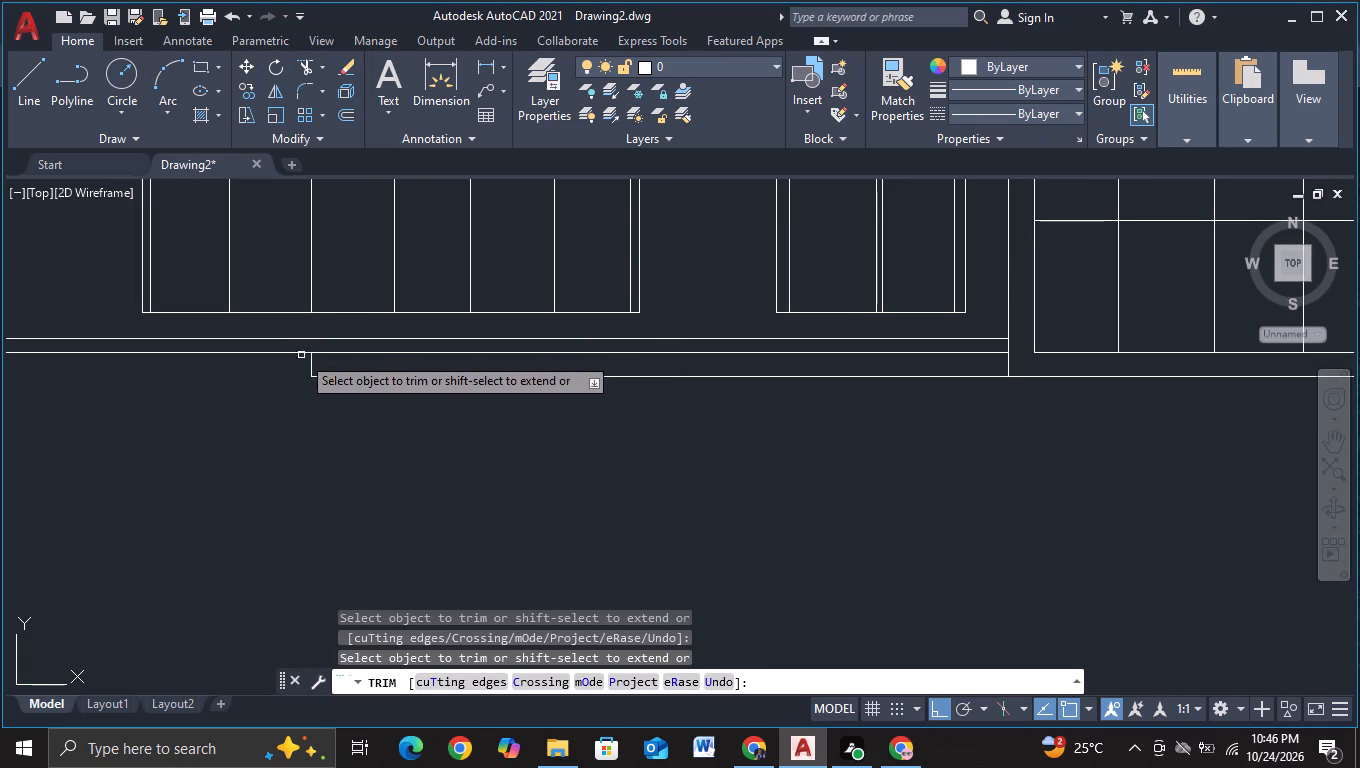
{"action": "scroll", "coordinate": [310, 453], "scroll_direction": "down", "scroll_amount": 1}
{"action": "key", "text": "Escape"}
Draw lines extending the ground line about 17 units left and outlining a slab about 70 units wide and 3 units deep beneath it.
{"action": "scroll", "coordinate": [396, 501], "scroll_direction": "down", "scroll_amount": 2}
{"action": "middle_click_drag", "start_coordinate": [396, 501], "coordinate": [355, 414]}
{"action": "scroll", "coordinate": [355, 414], "scroll_direction": "up", "scroll_amount": 1}
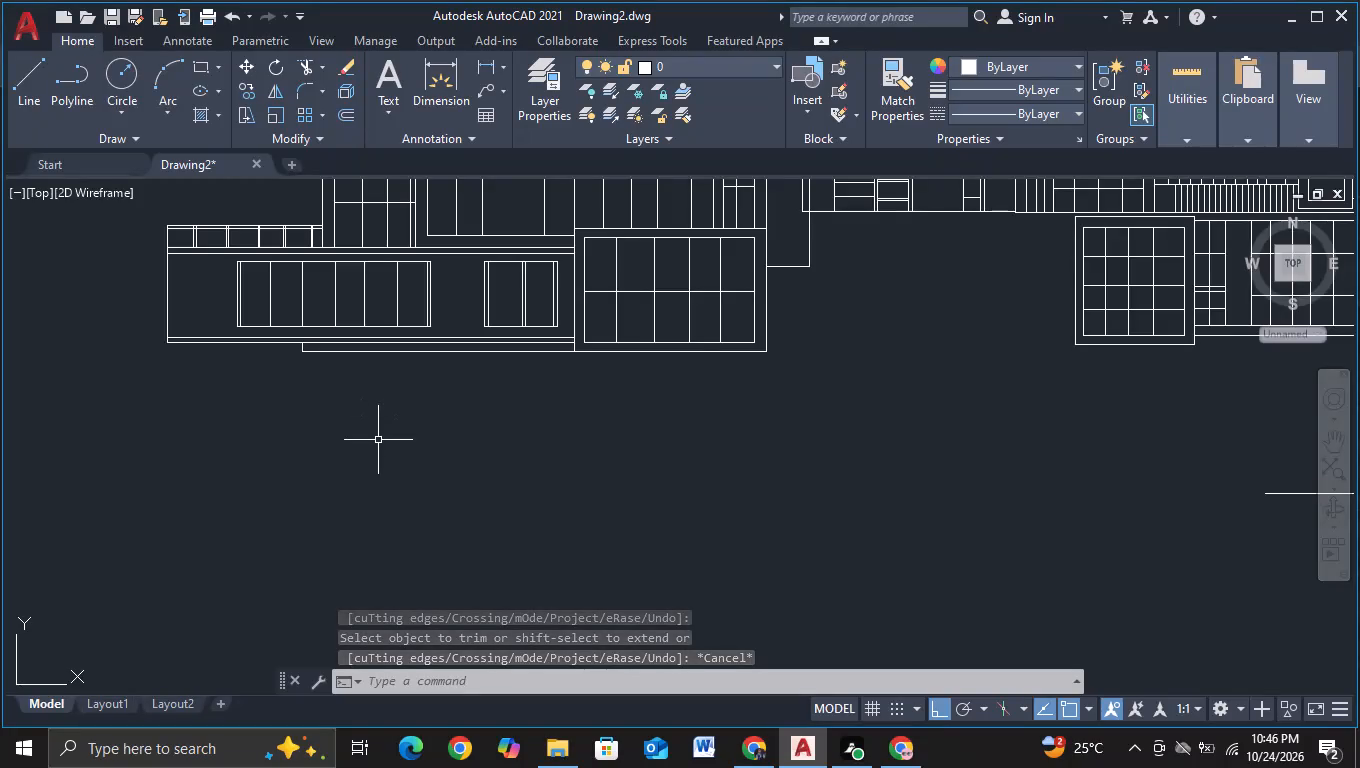
{"action": "left_click", "coordinate": [14, 78]}
{"action": "middle_click_drag", "start_coordinate": [371, 533], "coordinate": [373, 432]}
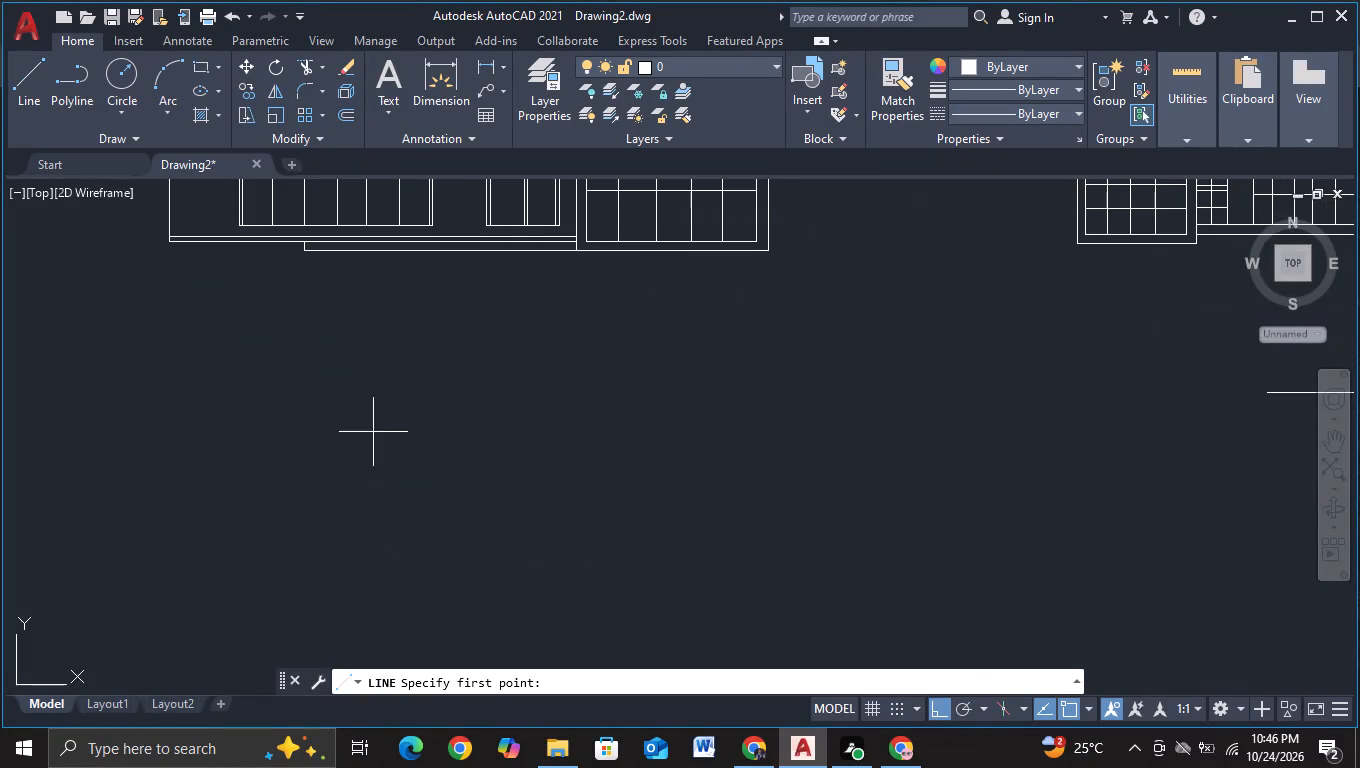
{"action": "middle_click_drag", "start_coordinate": [601, 559], "coordinate": [381, 502]}
{"action": "scroll", "coordinate": [555, 498], "scroll_direction": "down", "scroll_amount": 1}
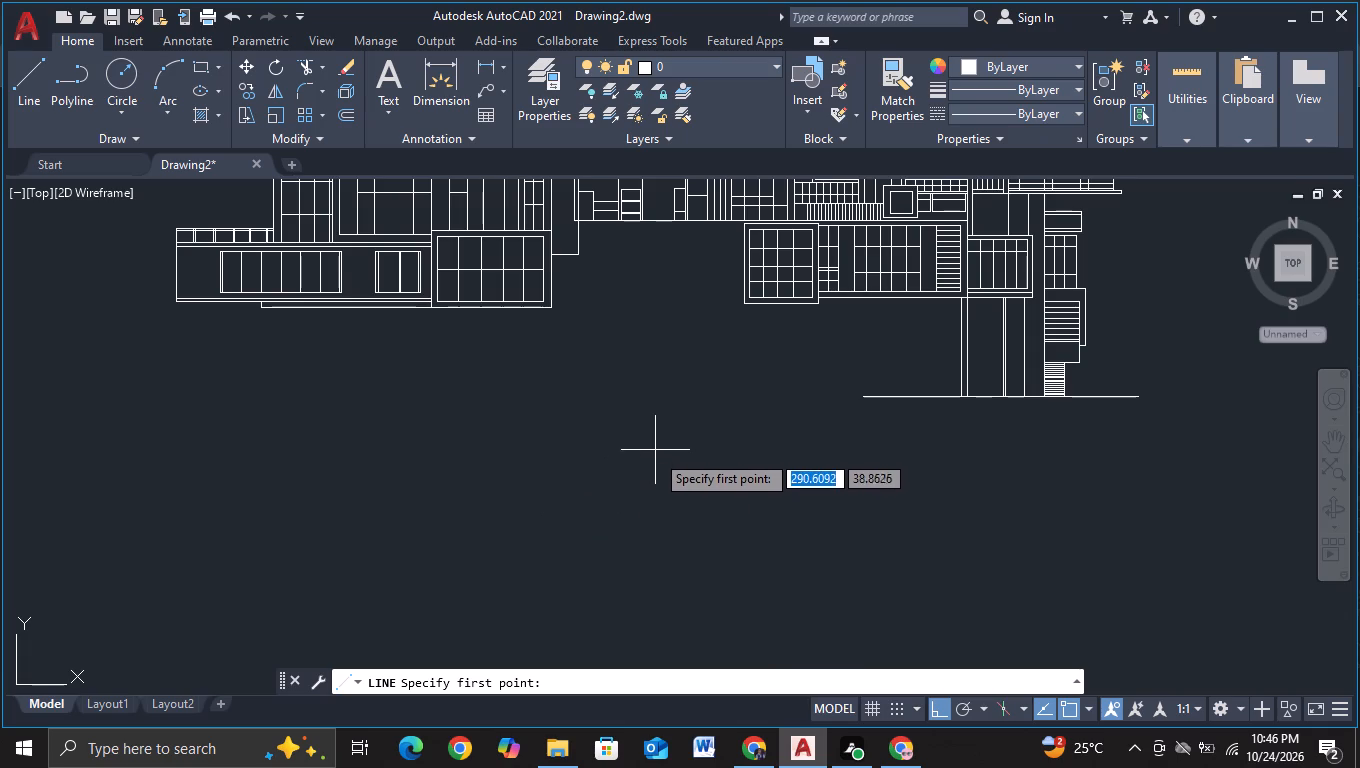
{"action": "left_click", "coordinate": [862, 399]}
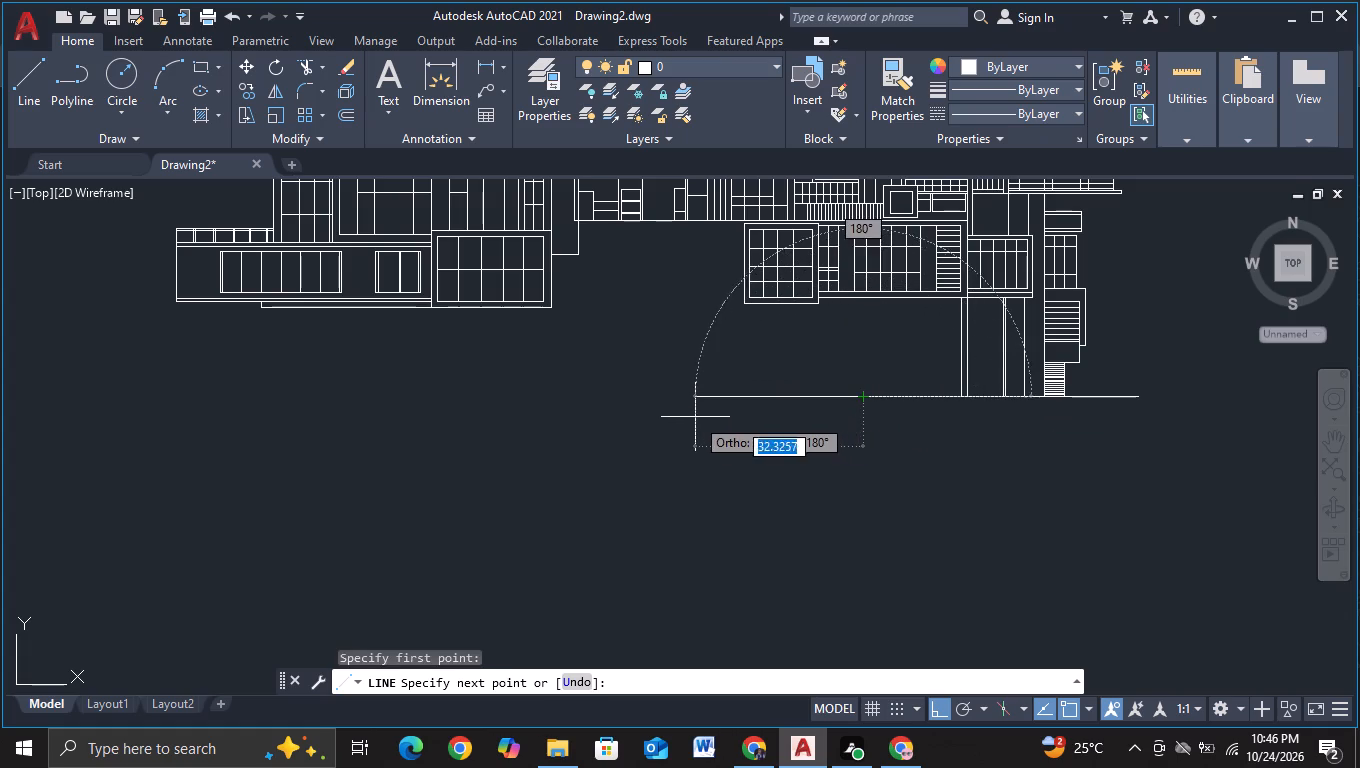
{"action": "left_click", "coordinate": [773, 407]}
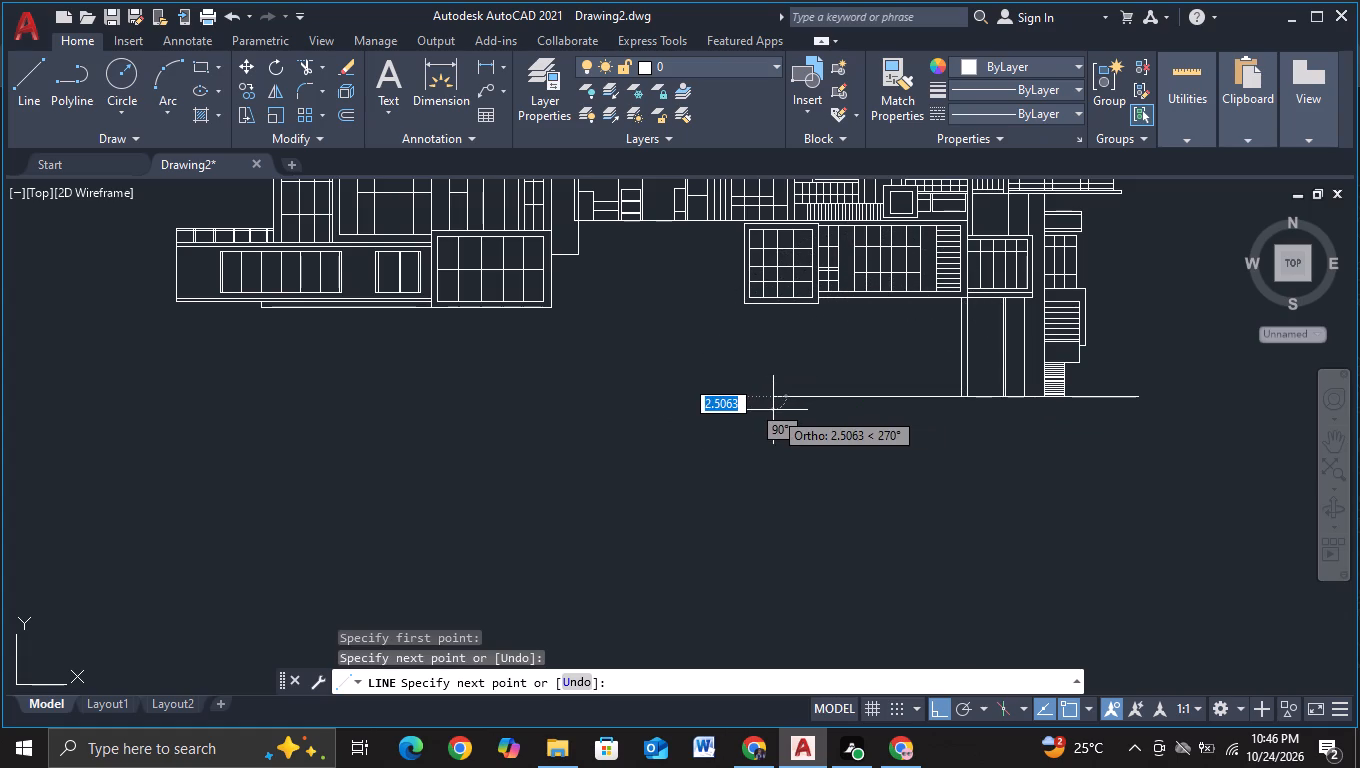
{"action": "scroll", "coordinate": [773, 407], "scroll_direction": "up", "scroll_amount": 1}
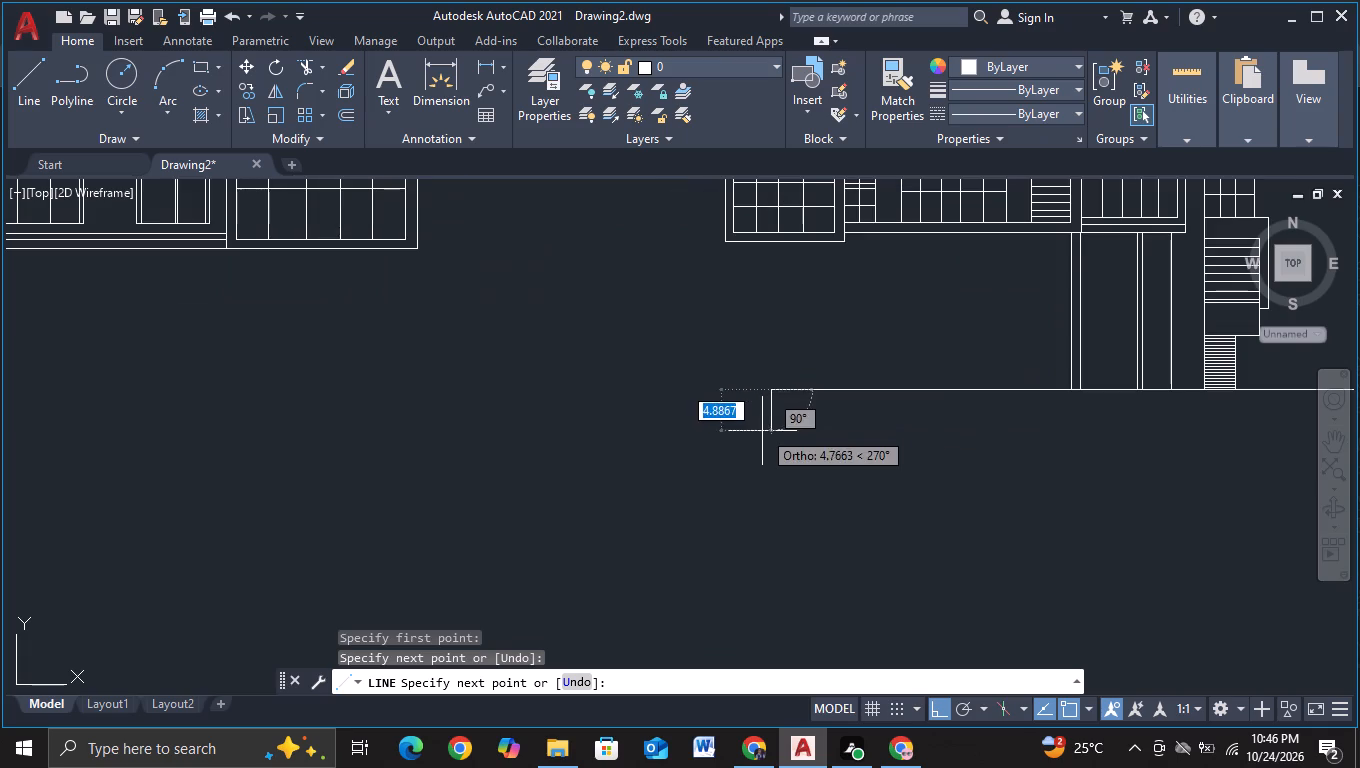
{"action": "left_click", "coordinate": [769, 414]}
{"action": "scroll", "coordinate": [943, 411], "scroll_direction": "down", "scroll_amount": 2}
{"action": "middle_click_drag", "start_coordinate": [943, 411], "coordinate": [572, 486]}
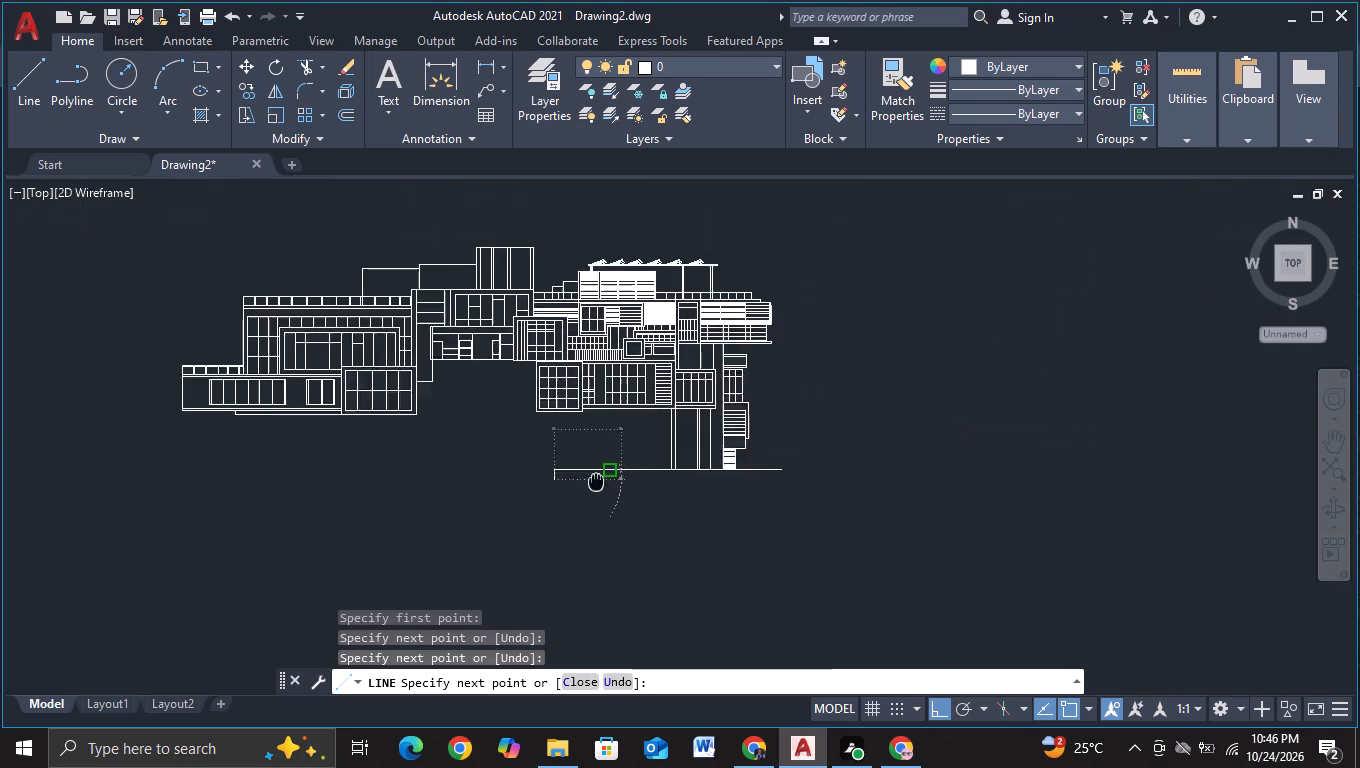
{"action": "middle_click_drag", "start_coordinate": [572, 486], "coordinate": [567, 488]}
{"action": "scroll", "coordinate": [639, 481], "scroll_direction": "up", "scroll_amount": 1}
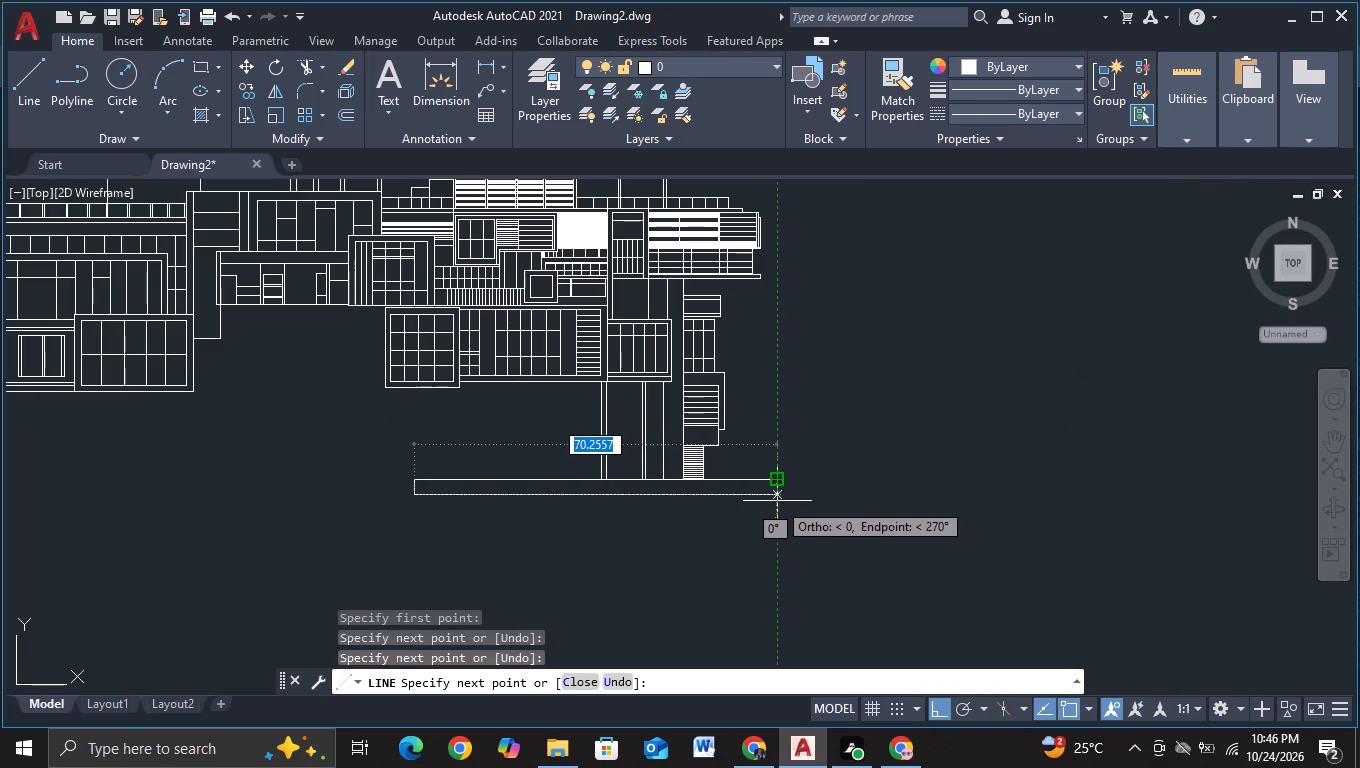
{"action": "left_click", "coordinate": [777, 501]}
{"action": "left_click", "coordinate": [776, 473]}
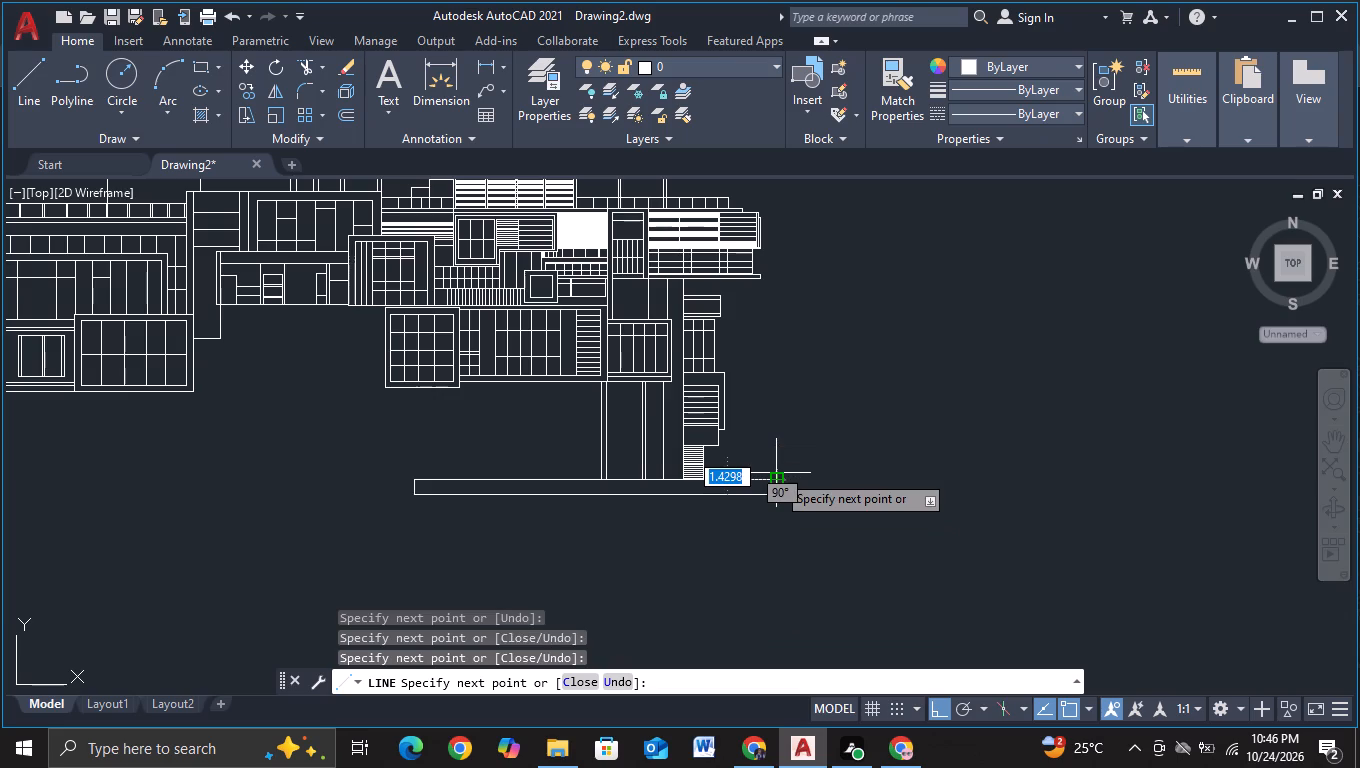
{"action": "key", "text": "Escape"}
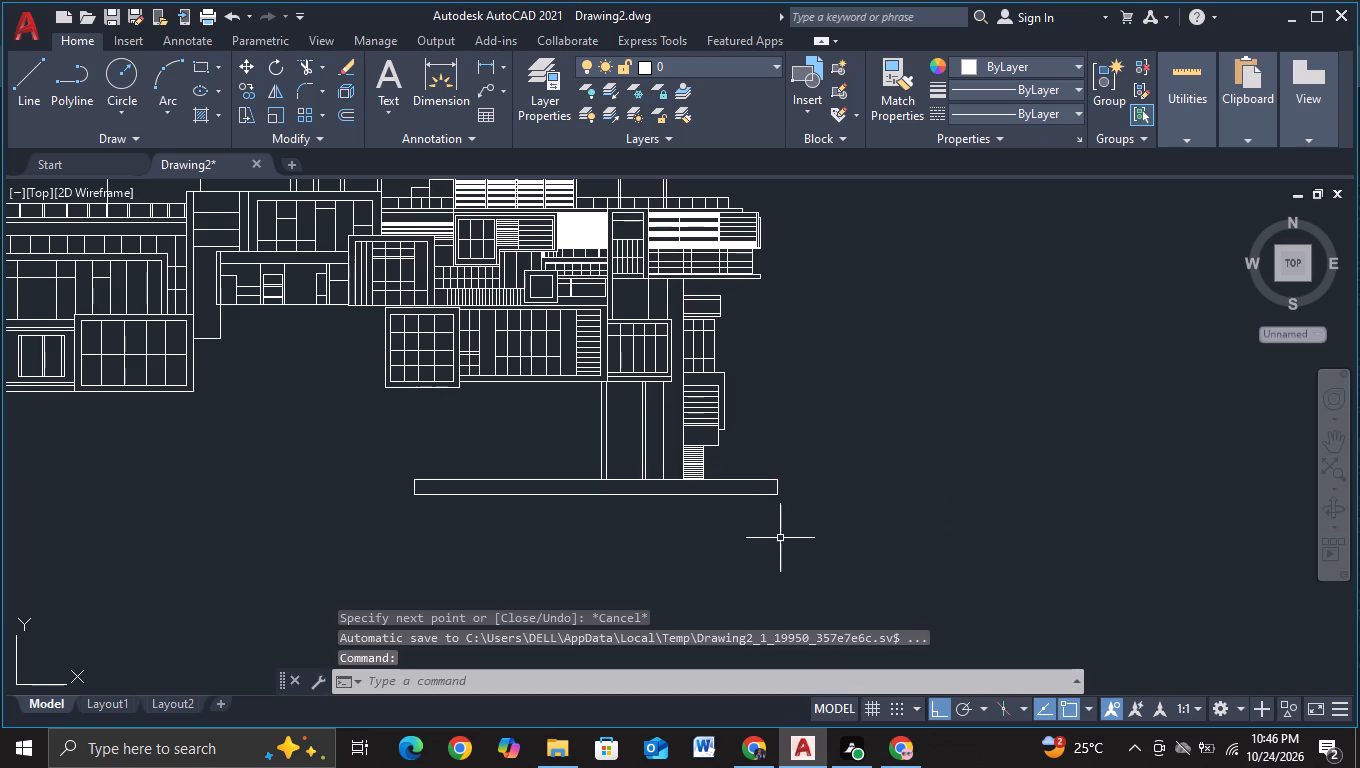
Draw a leg from the slab's lower-right corner, about 17 units down and 1.7 units wide, with its inner line running up past the slab.
{"action": "left_click", "coordinate": [39, 117]}
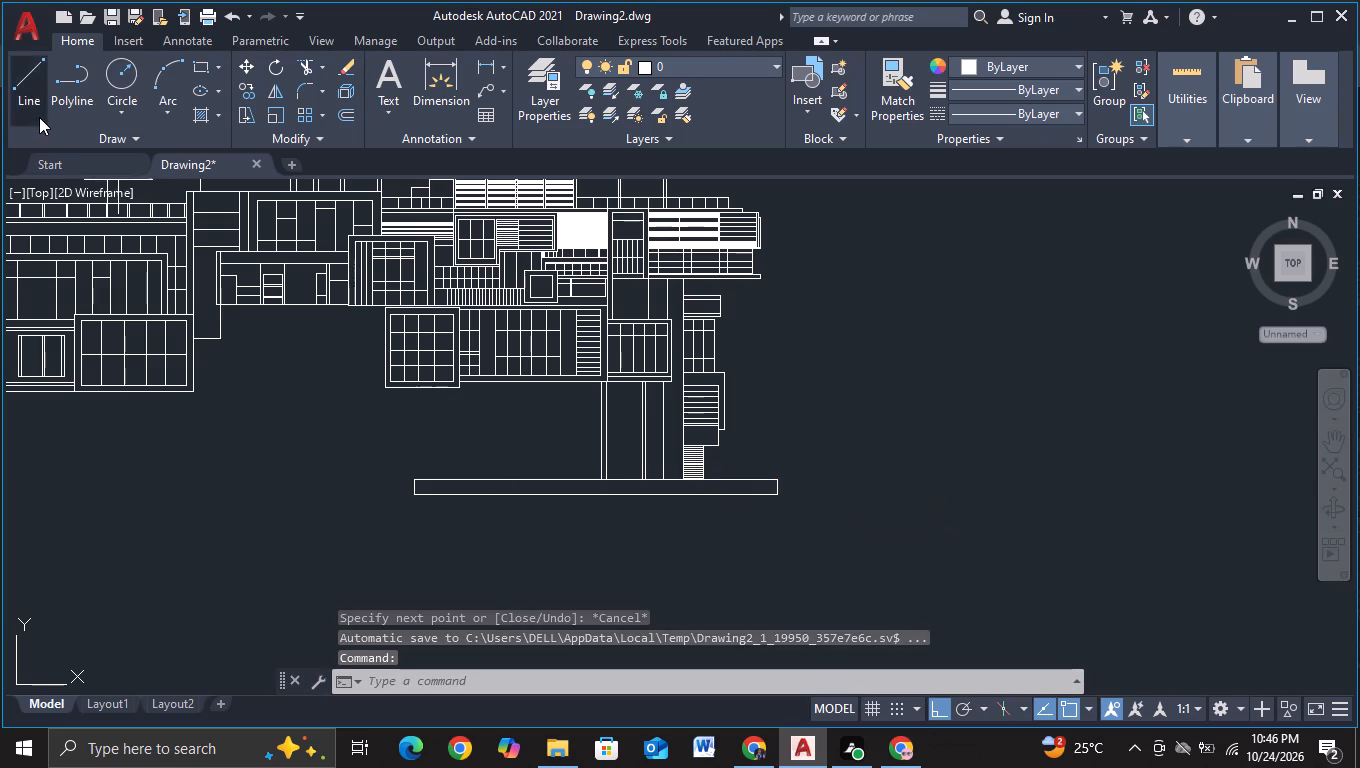
{"action": "left_click", "coordinate": [779, 504]}
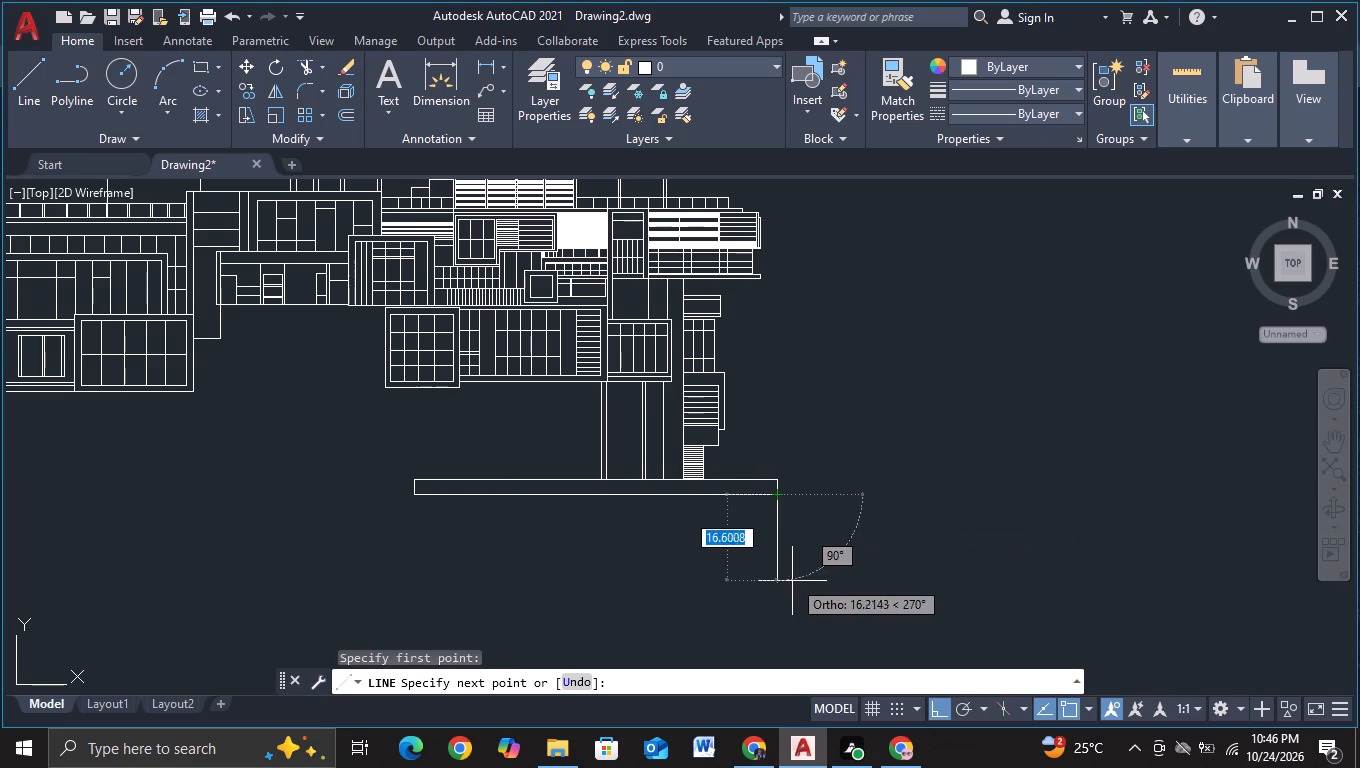
{"action": "middle_click_drag", "start_coordinate": [793, 584], "coordinate": [797, 488]}
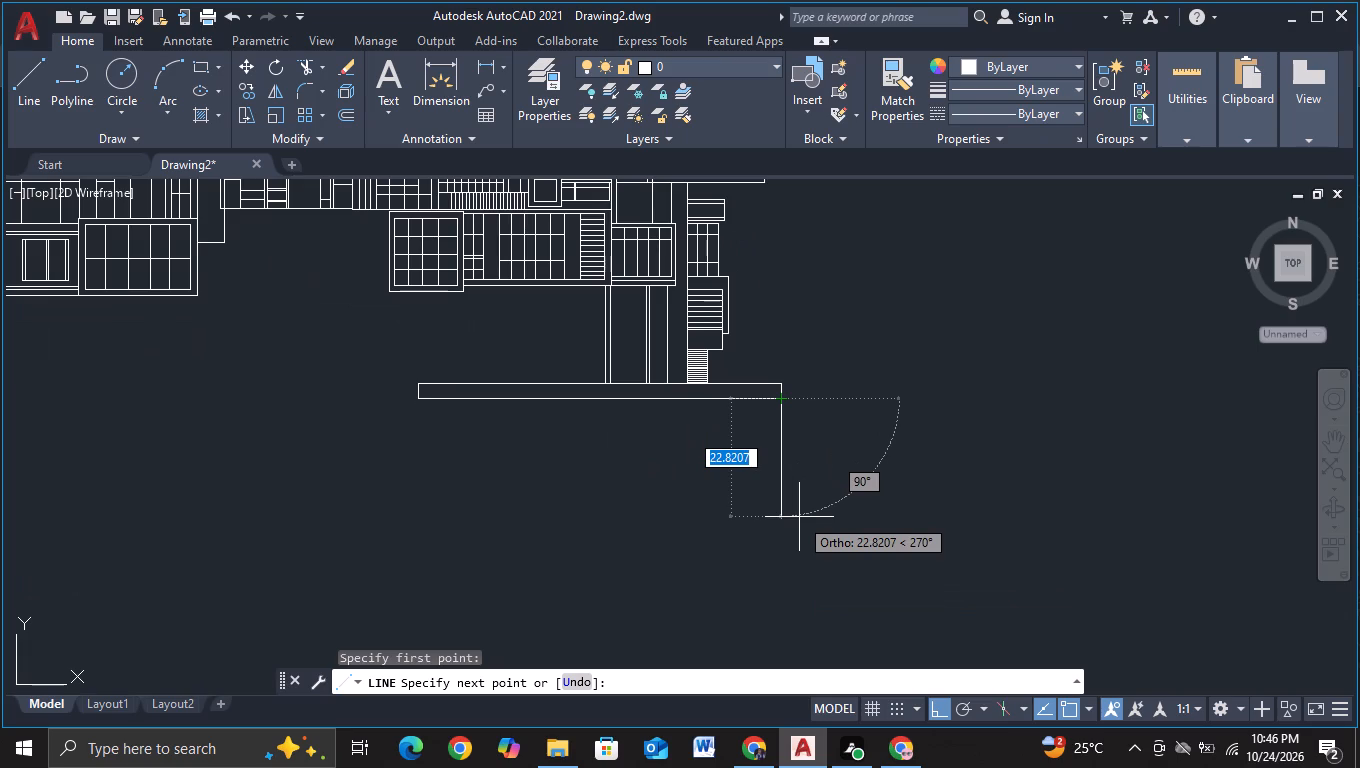
{"action": "left_click", "coordinate": [799, 486]}
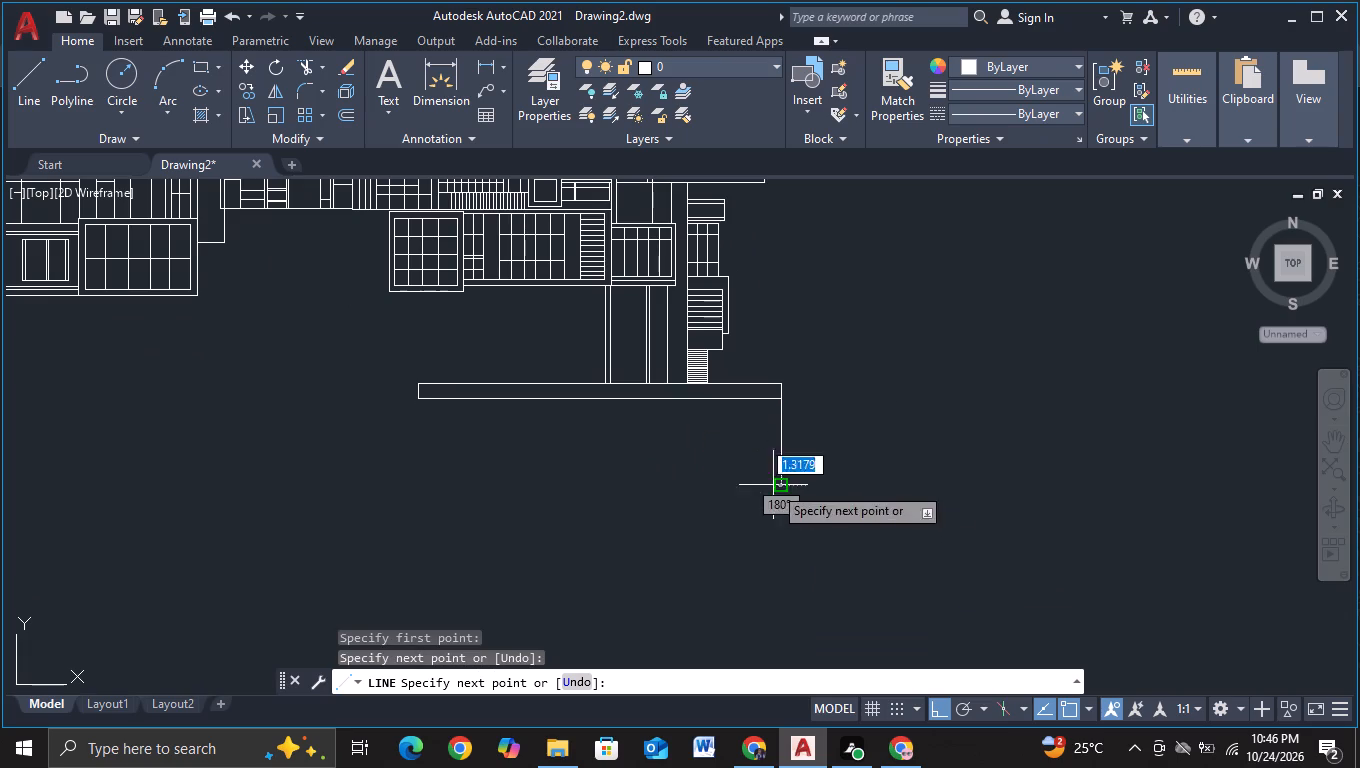
{"action": "scroll", "coordinate": [765, 487], "scroll_direction": "up", "scroll_amount": 2}
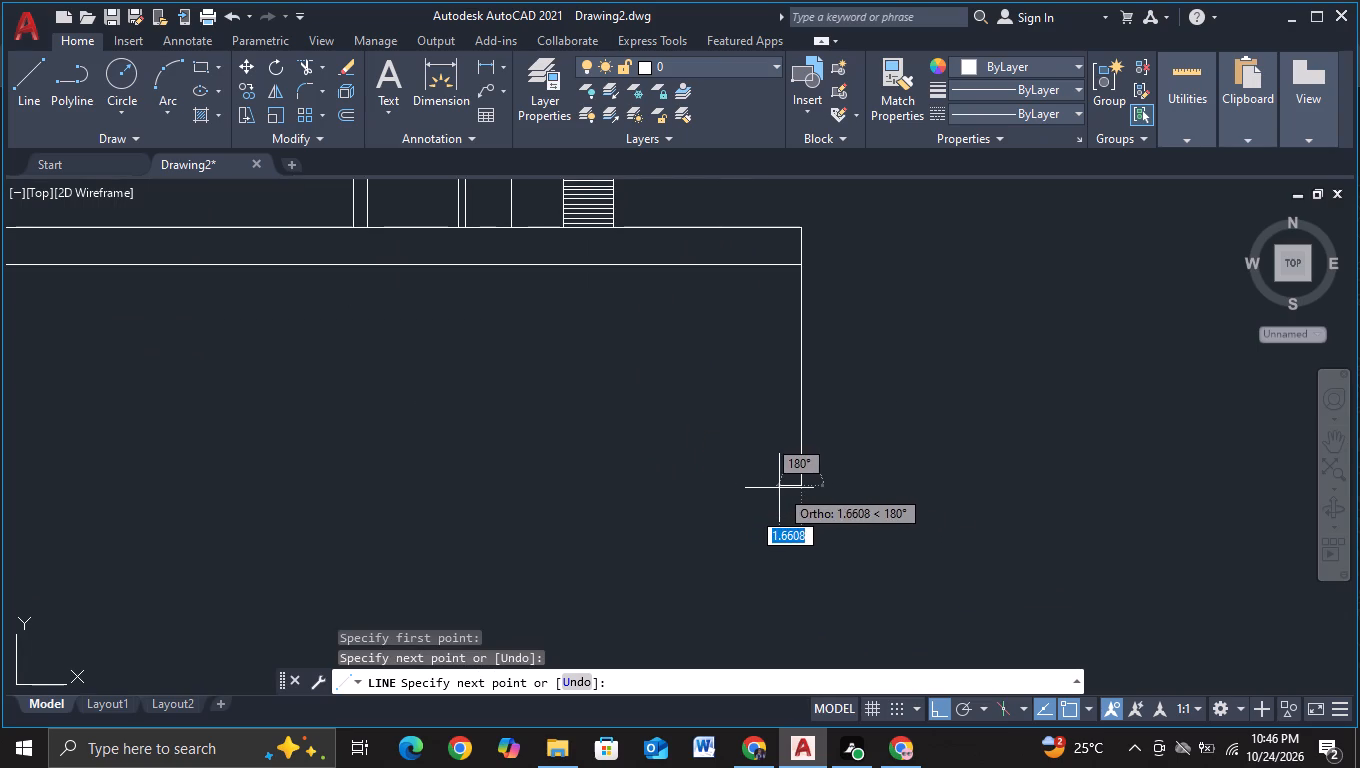
{"action": "left_click", "coordinate": [779, 488]}
{"action": "left_click", "coordinate": [758, 205]}
{"action": "key", "text": "Escape"}
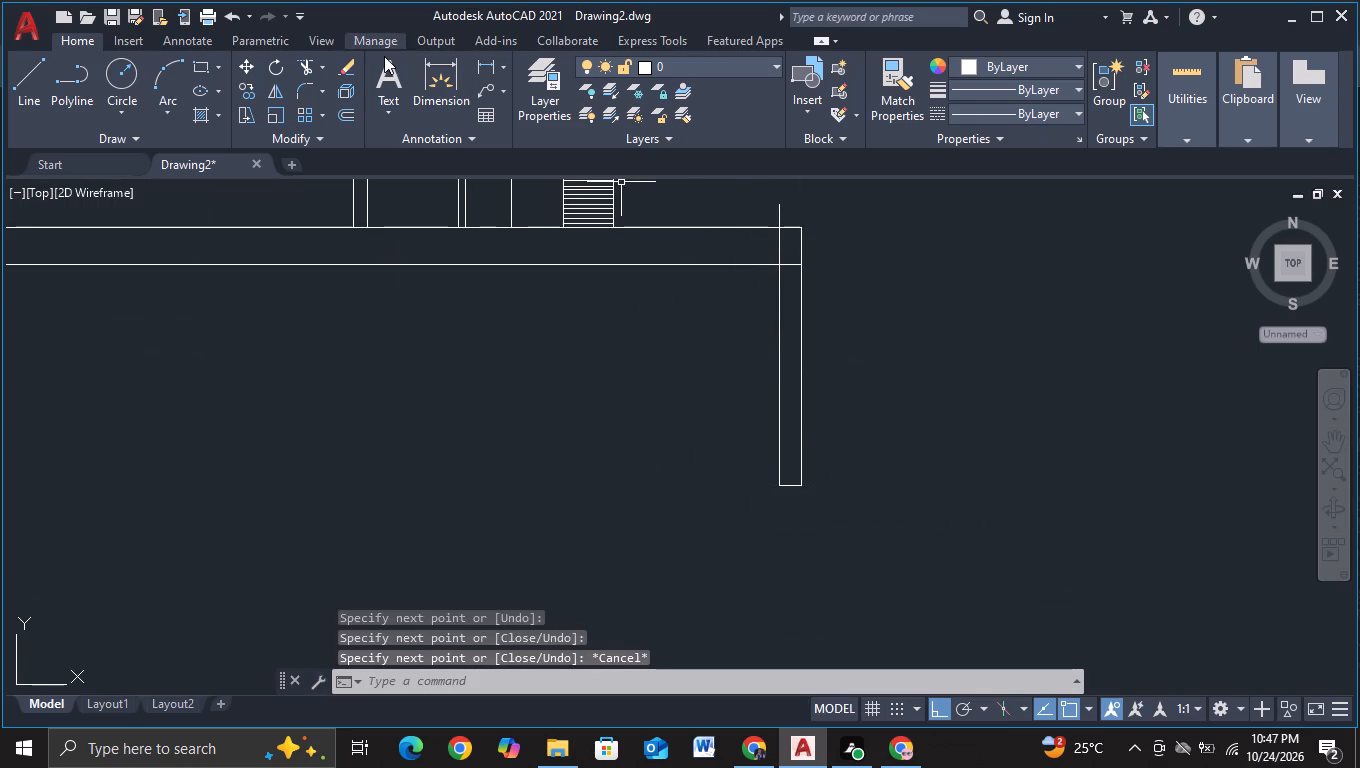
Trim the leg's inner vertical line where it crosses the slab and projects above it.
{"action": "left_click", "coordinate": [301, 67]}
{"action": "left_click", "coordinate": [775, 215]}
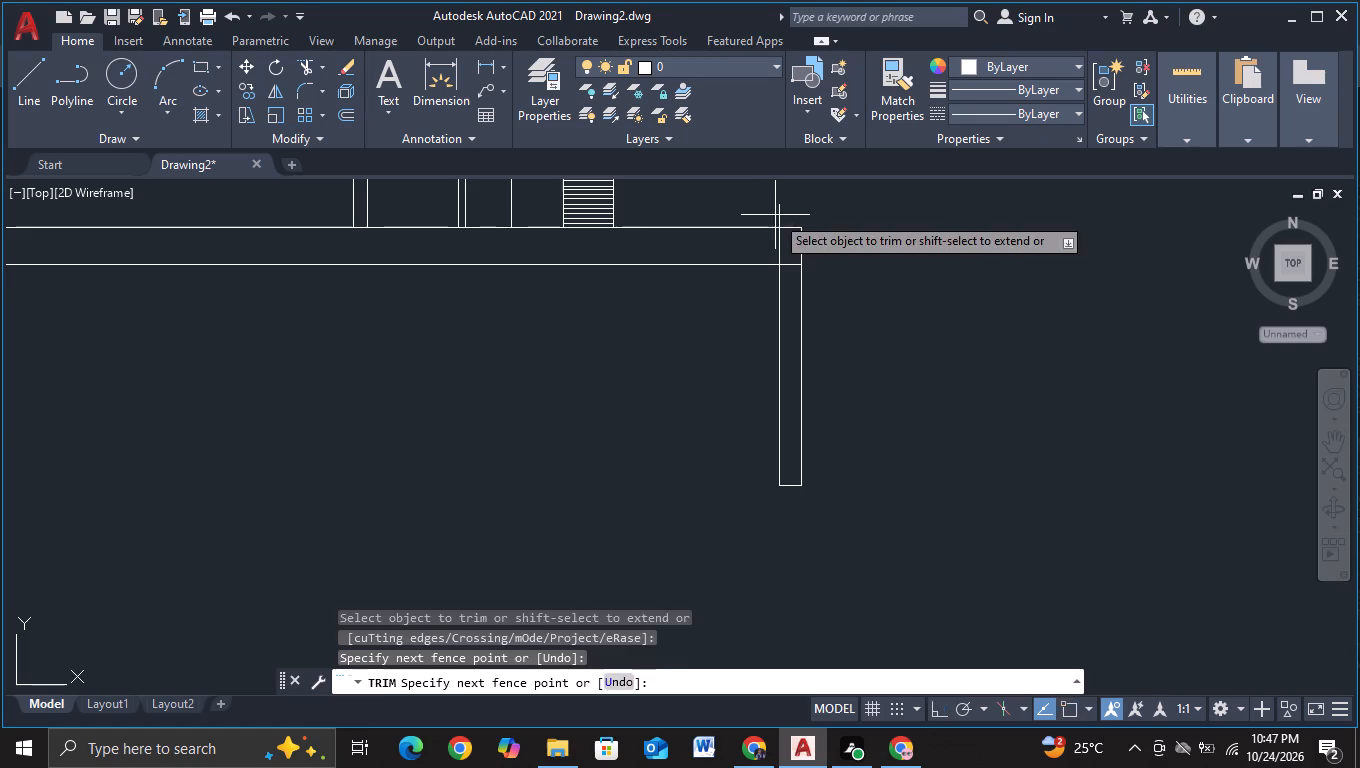
{"action": "left_click", "coordinate": [793, 211]}
{"action": "left_click", "coordinate": [779, 253]}
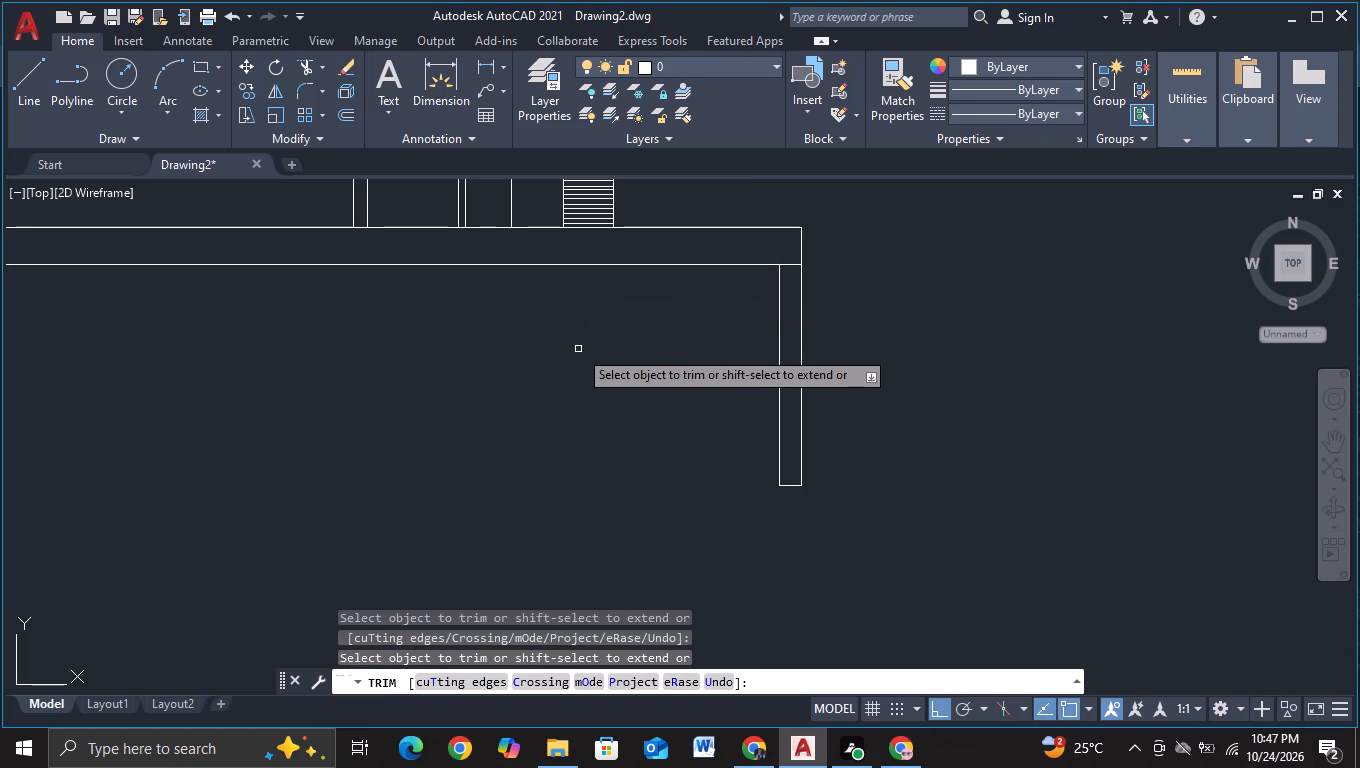
{"action": "key", "text": "Escape"}
Move the slab's bottom line up by about 1 unit to make the slab thinner.
{"action": "left_click", "coordinate": [623, 265]}
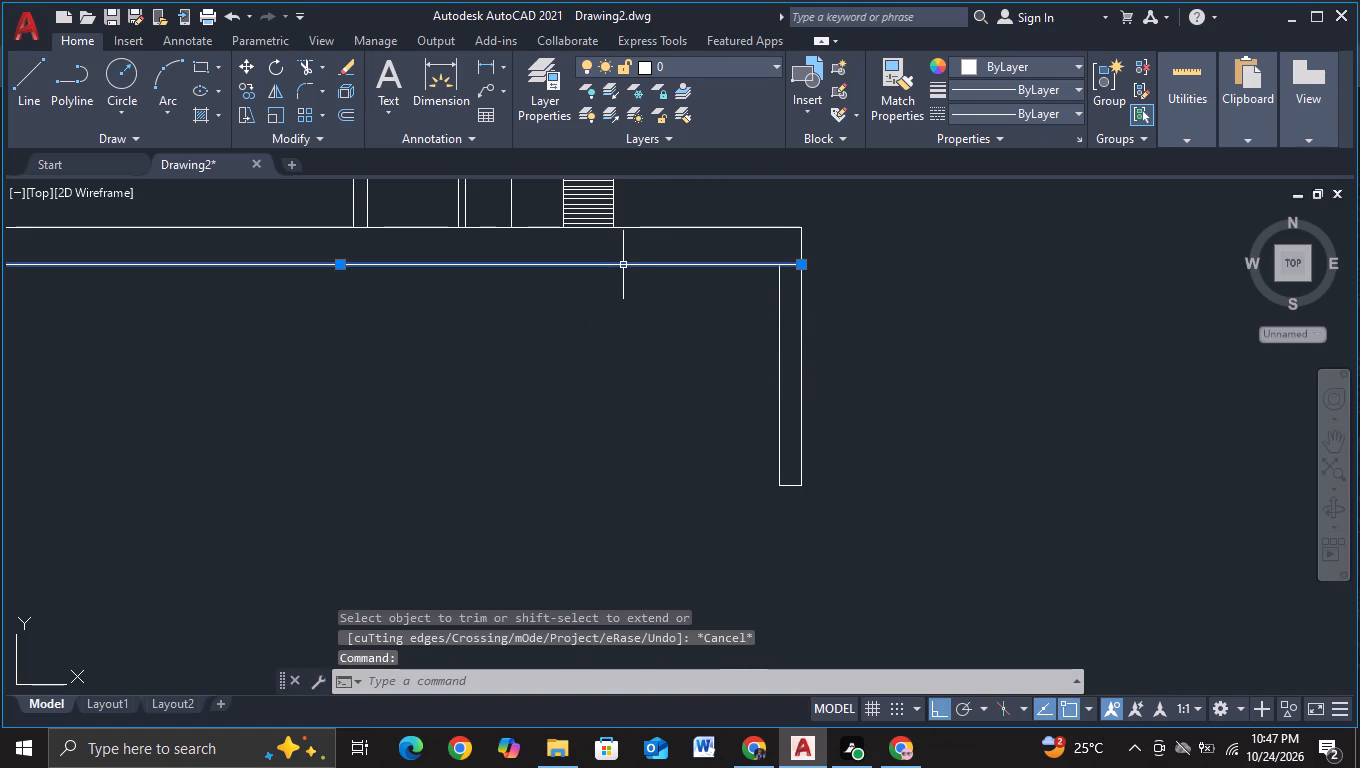
{"action": "key", "text": "m"}
{"action": "left_click", "coordinate": [806, 311]}
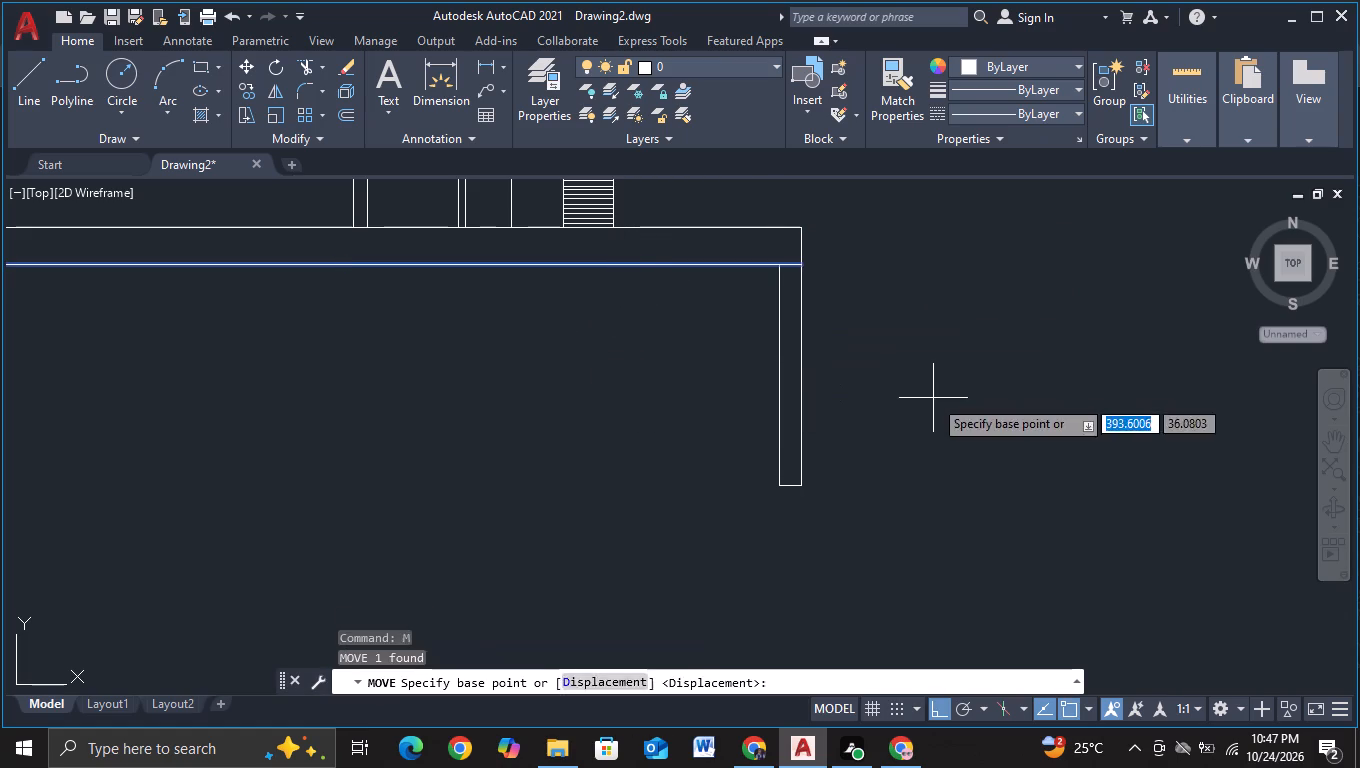
{"action": "left_click", "coordinate": [933, 398]}
{"action": "left_click", "coordinate": [930, 386]}
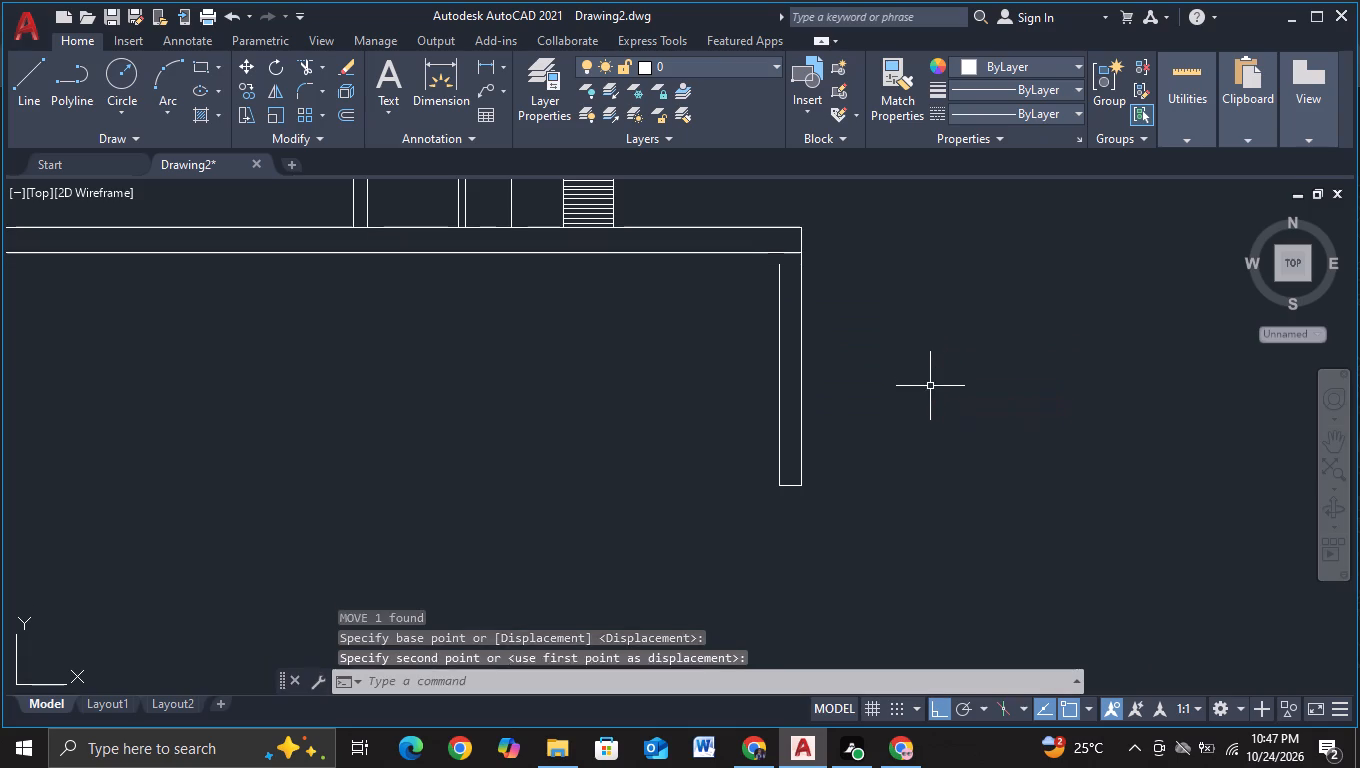
{"action": "key", "text": "Escape"}
Extend the leg's inner vertical line up to the slab's bottom line.
{"action": "key", "text": "e"}
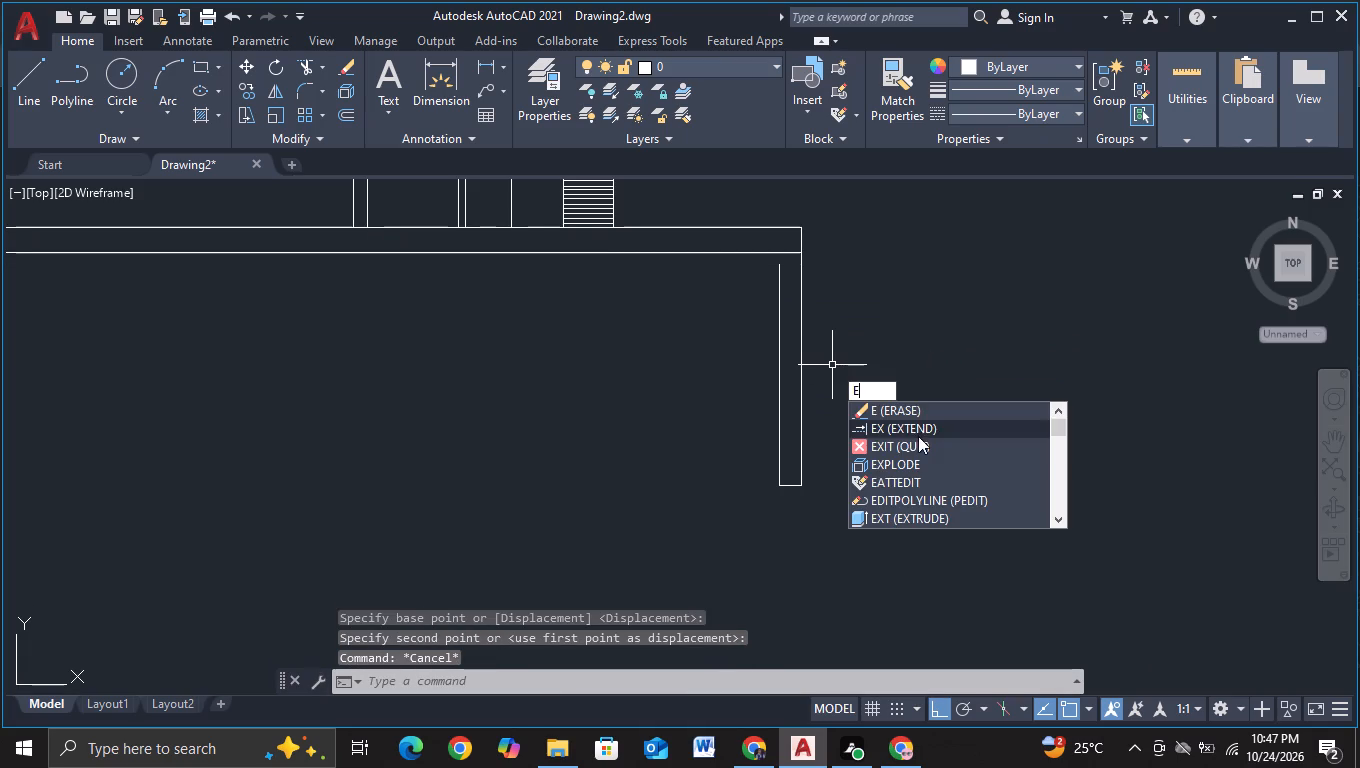
{"action": "left_click", "coordinate": [910, 420]}
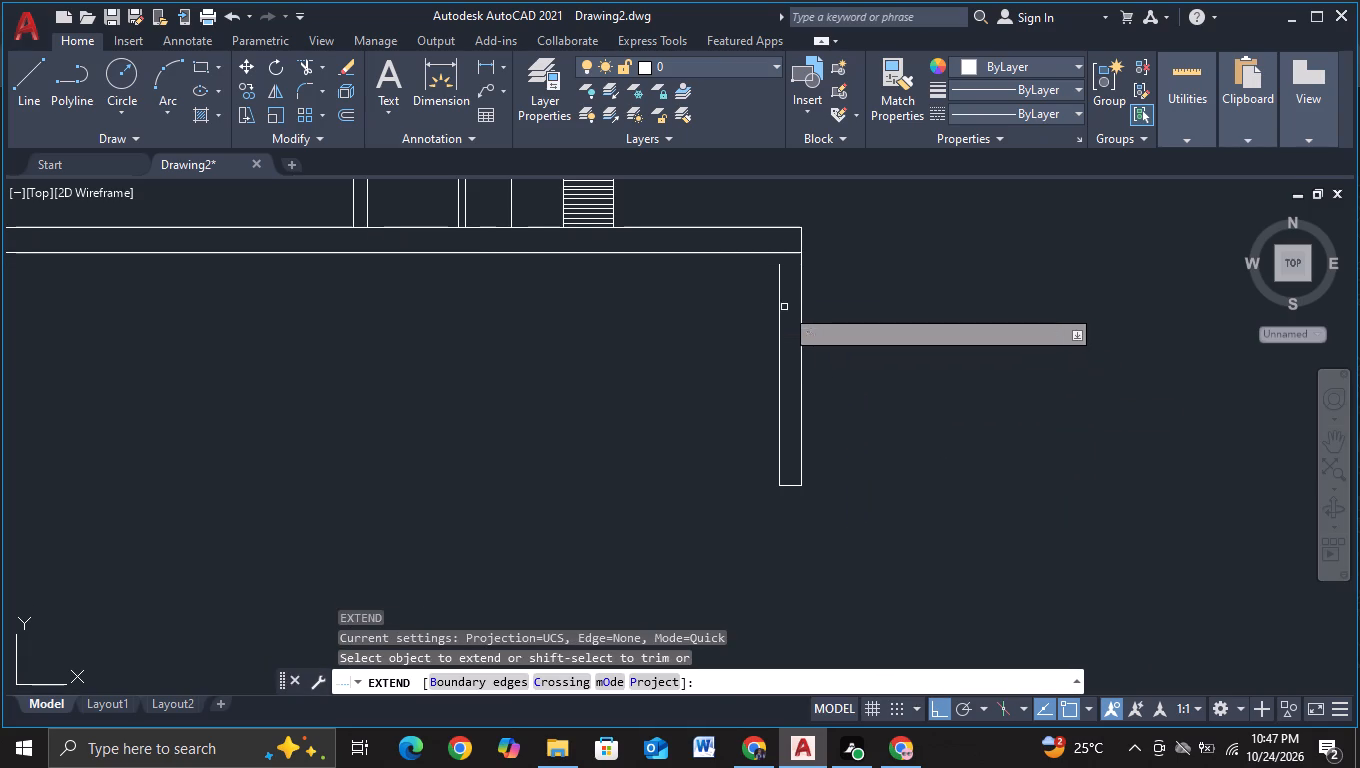
{"action": "left_click", "coordinate": [781, 309]}
{"action": "key", "text": "Escape"}
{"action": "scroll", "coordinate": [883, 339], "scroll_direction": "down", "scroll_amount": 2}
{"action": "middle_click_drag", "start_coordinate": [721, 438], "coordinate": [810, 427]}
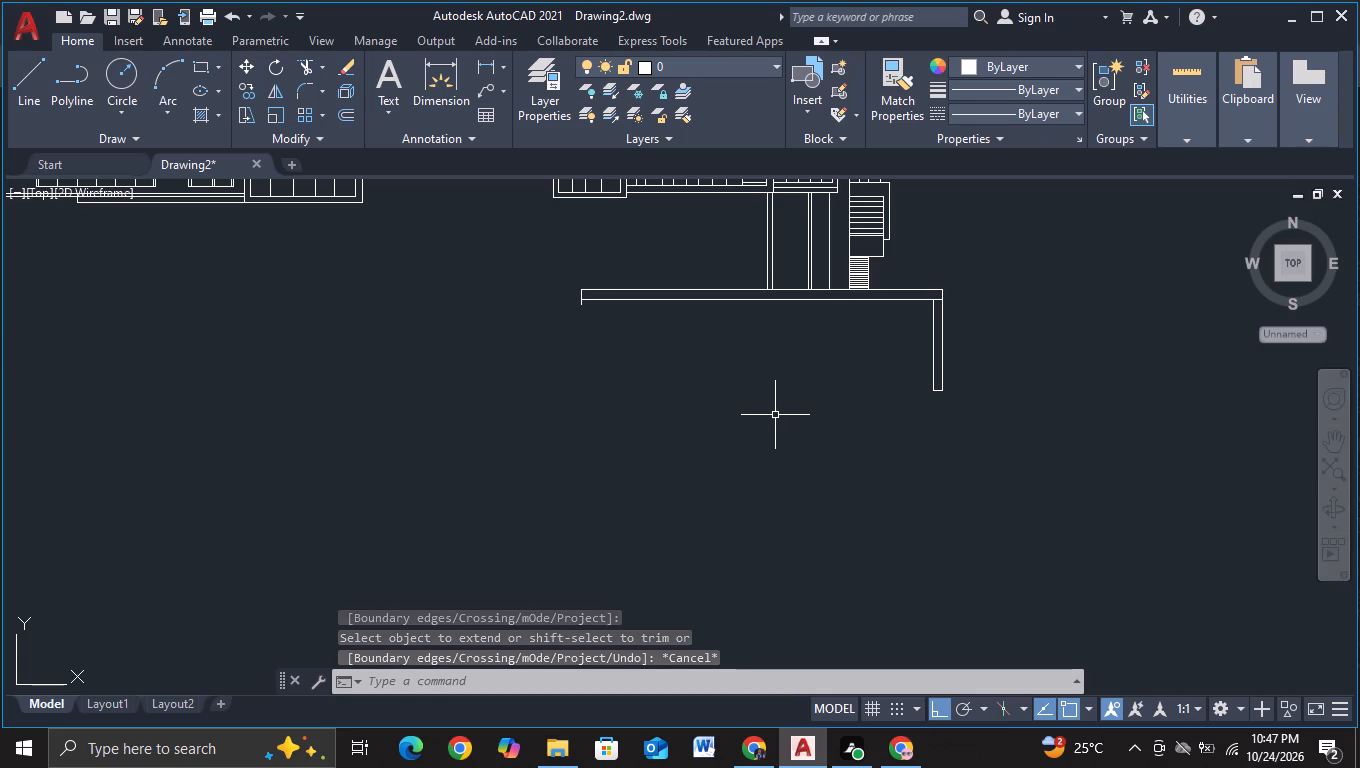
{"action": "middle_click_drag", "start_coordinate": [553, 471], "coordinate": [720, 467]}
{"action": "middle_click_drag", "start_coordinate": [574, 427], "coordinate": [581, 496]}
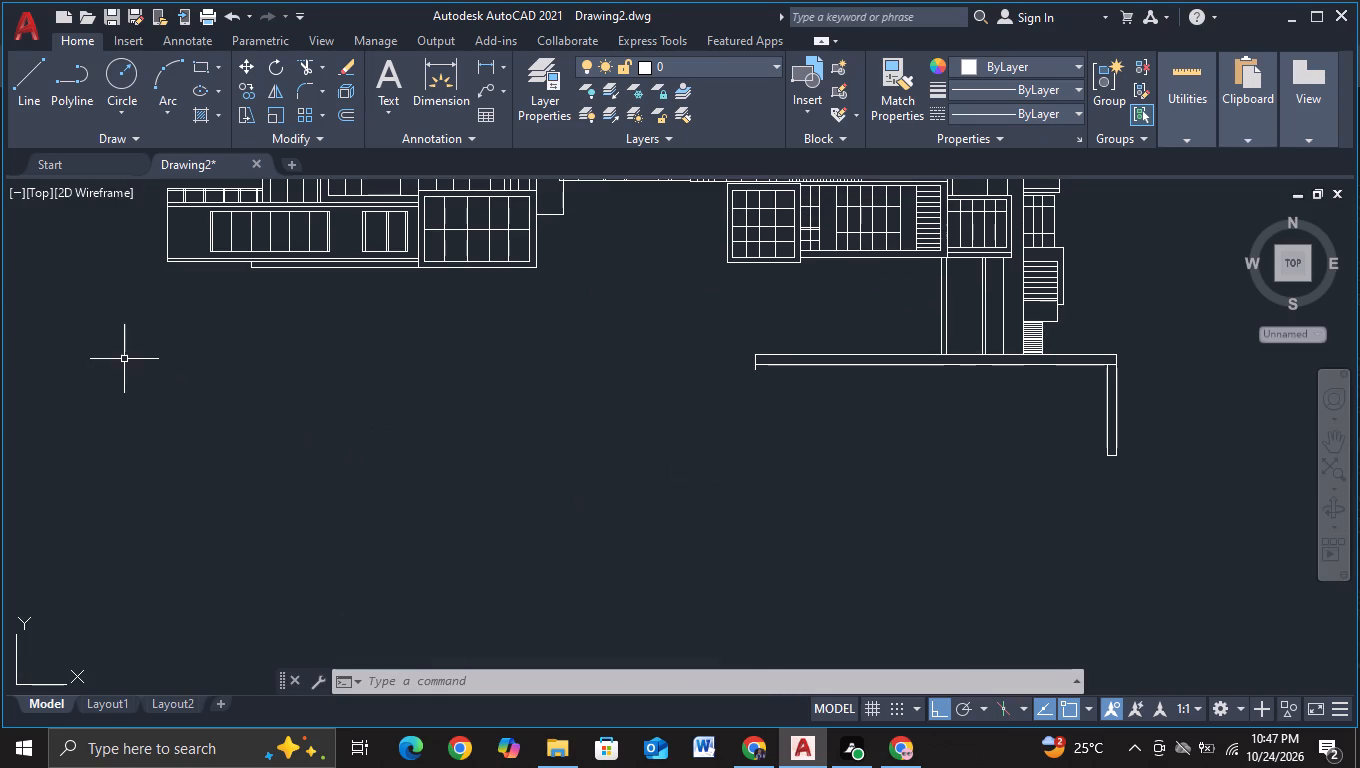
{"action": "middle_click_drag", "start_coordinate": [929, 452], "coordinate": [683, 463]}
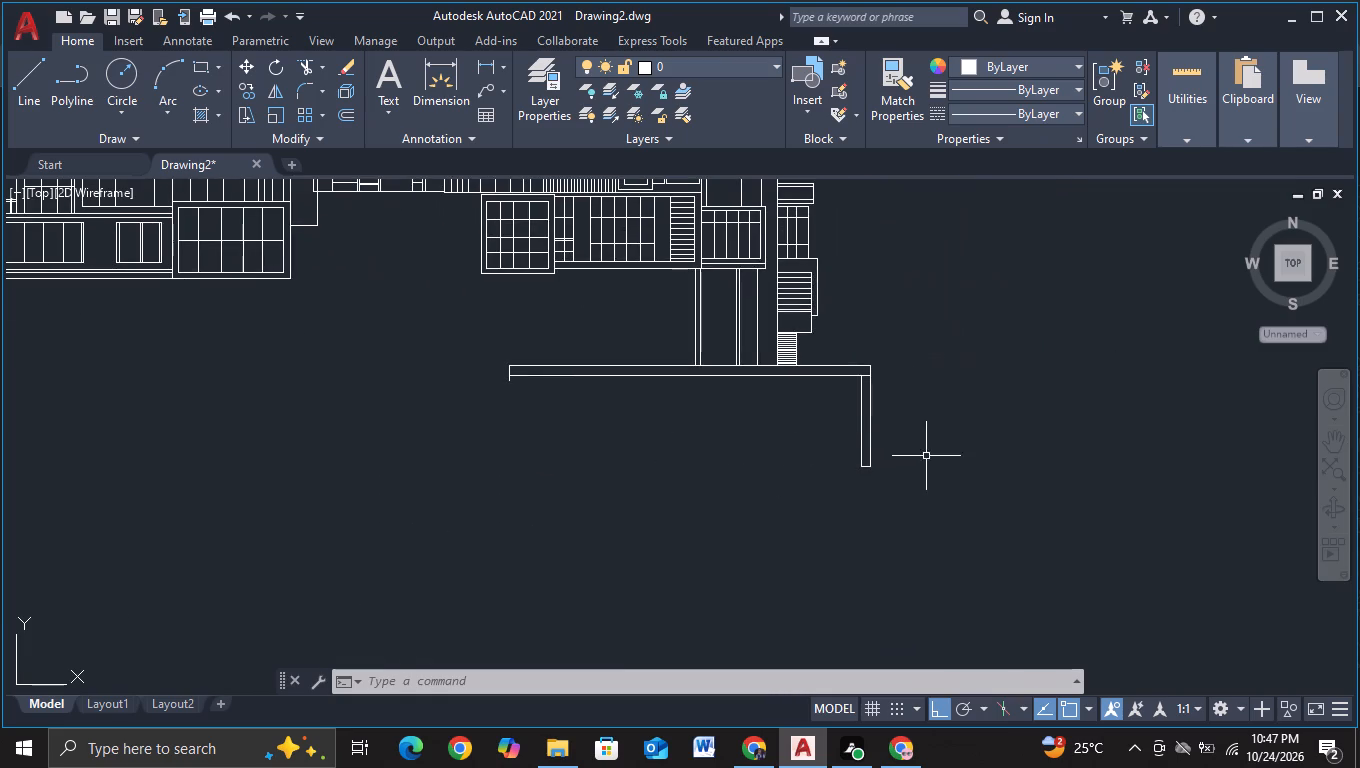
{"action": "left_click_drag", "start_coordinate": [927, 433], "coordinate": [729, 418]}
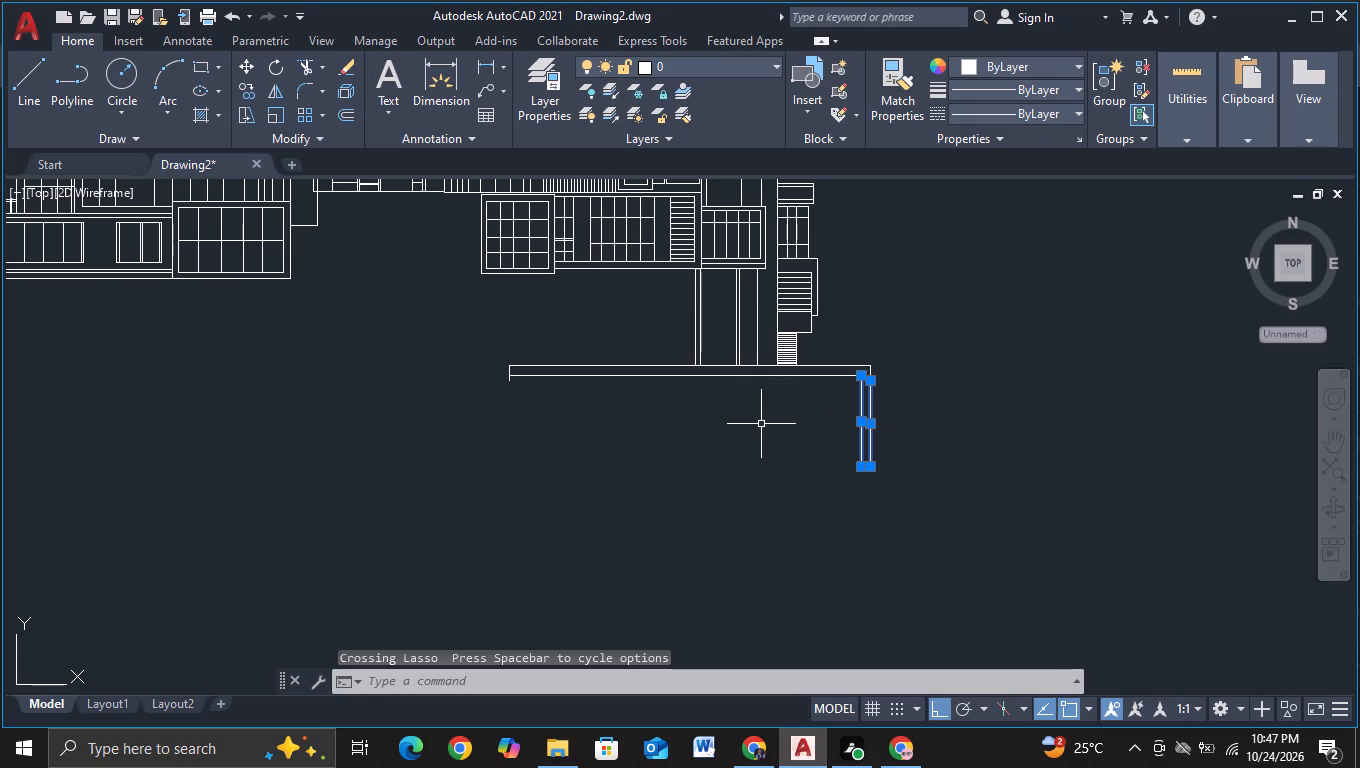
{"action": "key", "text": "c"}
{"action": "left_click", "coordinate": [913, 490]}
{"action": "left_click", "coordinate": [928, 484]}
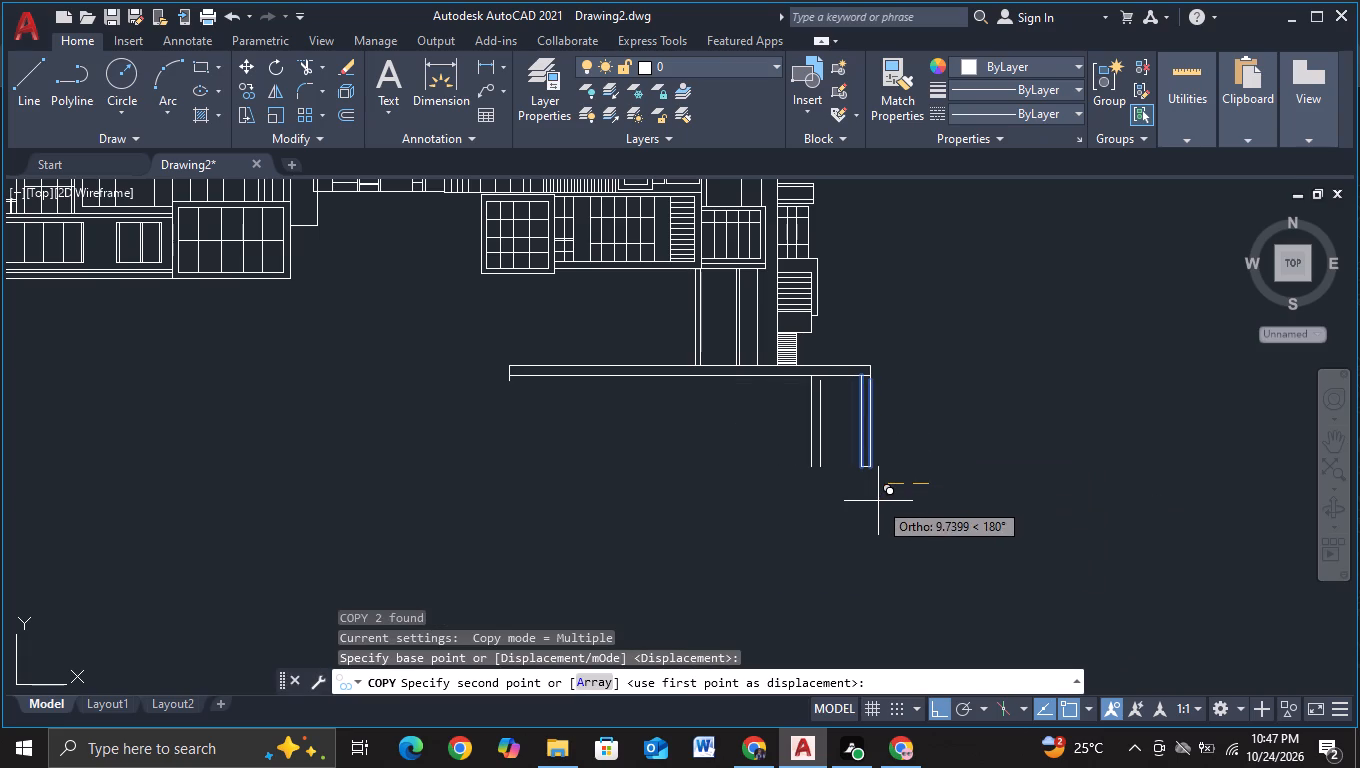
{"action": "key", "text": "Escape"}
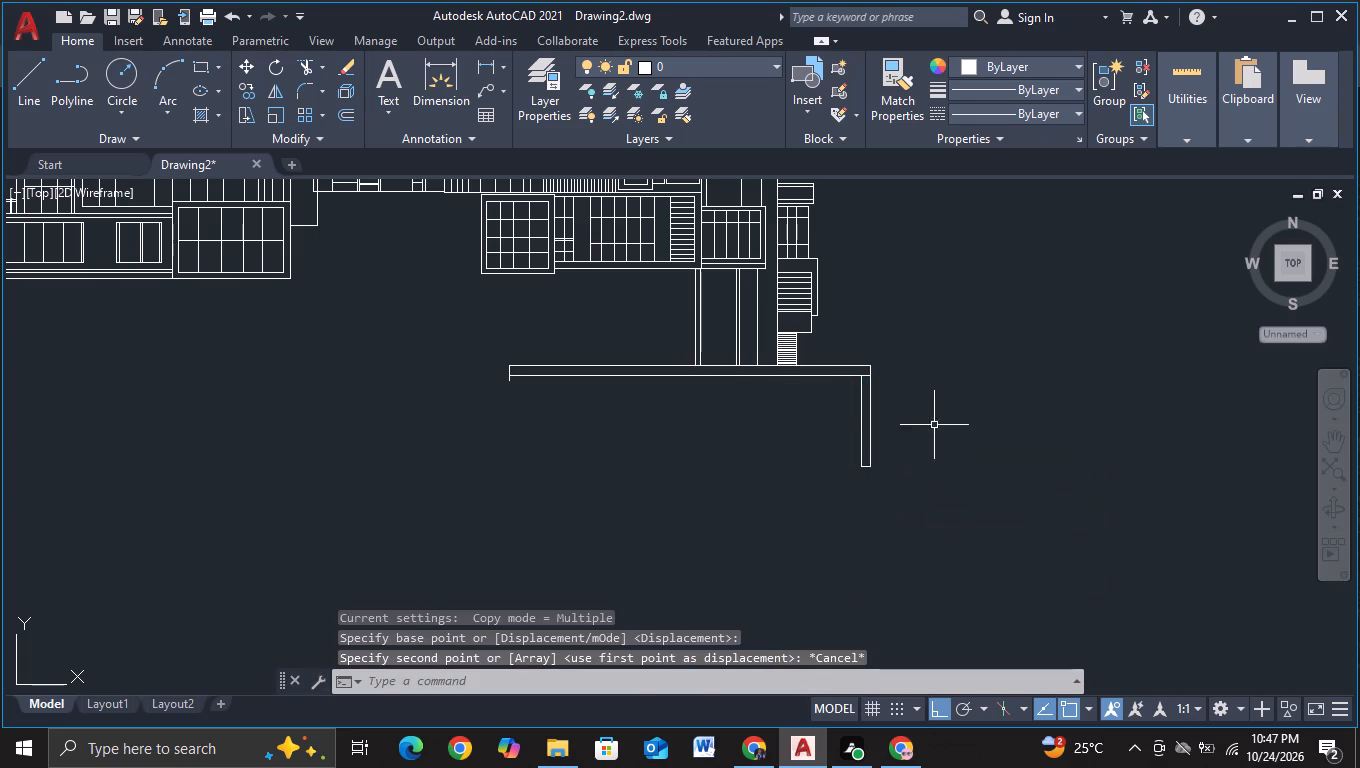
Copy the leg's two vertical lines leftward three times, at about 33, 50 and 69 units, with the last at the slab's left end.
{"action": "left_click_drag", "start_coordinate": [934, 425], "coordinate": [805, 427]}
{"action": "key", "text": "c"}
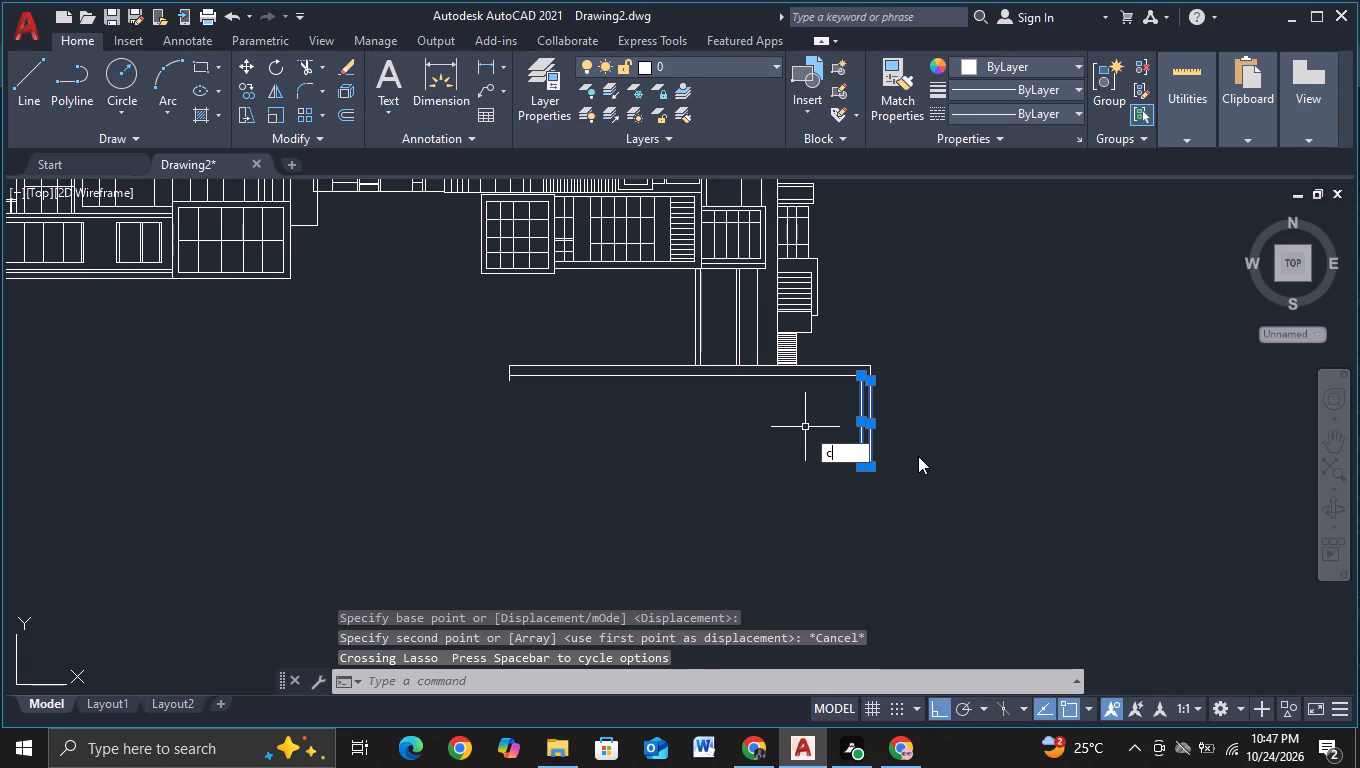
{"action": "left_click", "coordinate": [919, 488]}
{"action": "left_click", "coordinate": [1009, 471]}
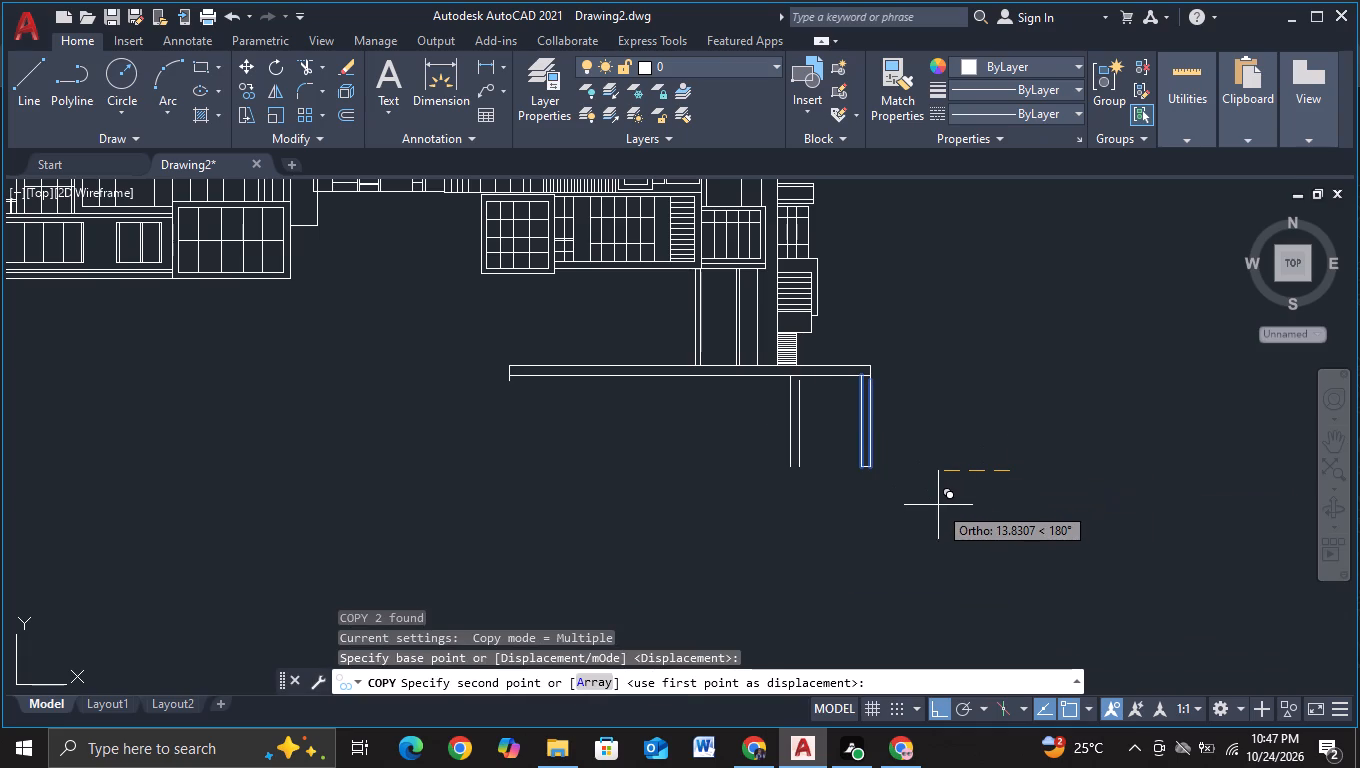
{"action": "left_click", "coordinate": [839, 526]}
{"action": "left_click", "coordinate": [753, 526]}
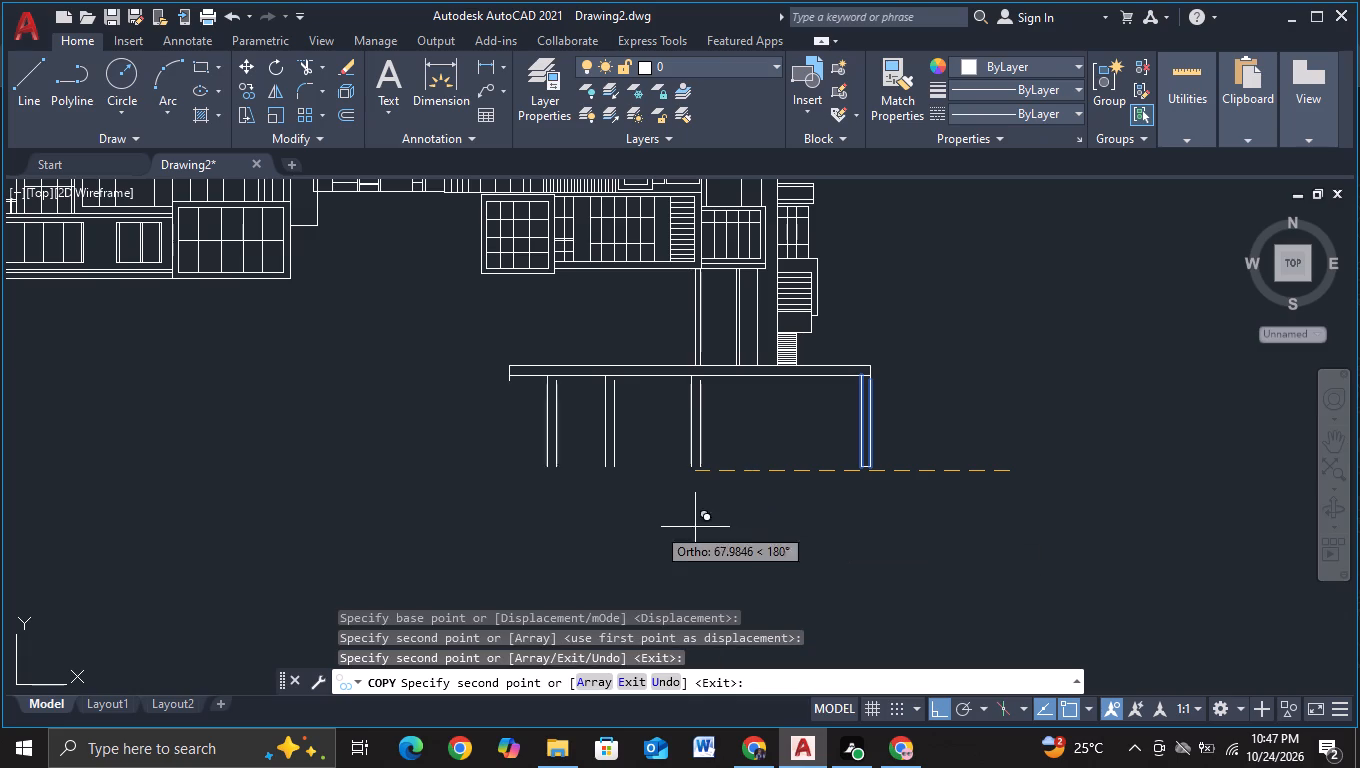
{"action": "left_click", "coordinate": [657, 525]}
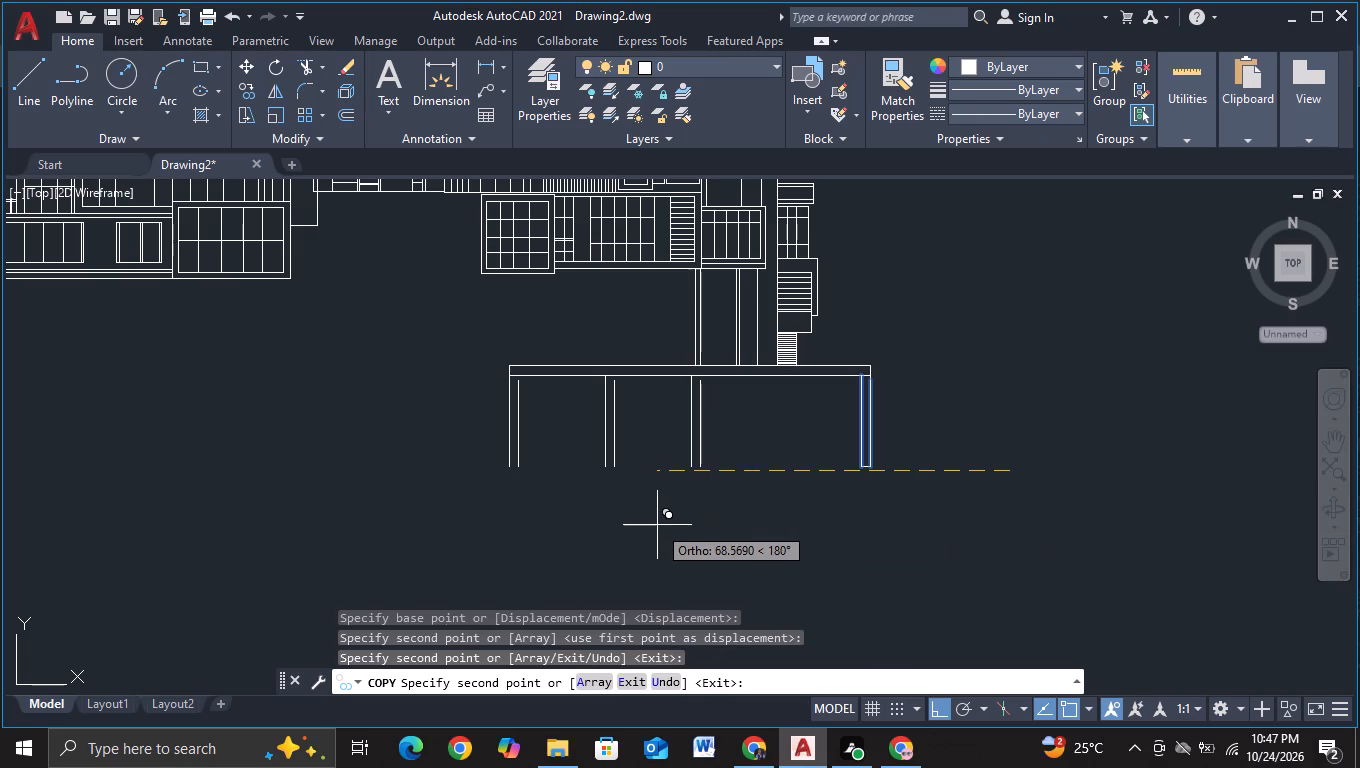
{"action": "key", "text": "Escape"}
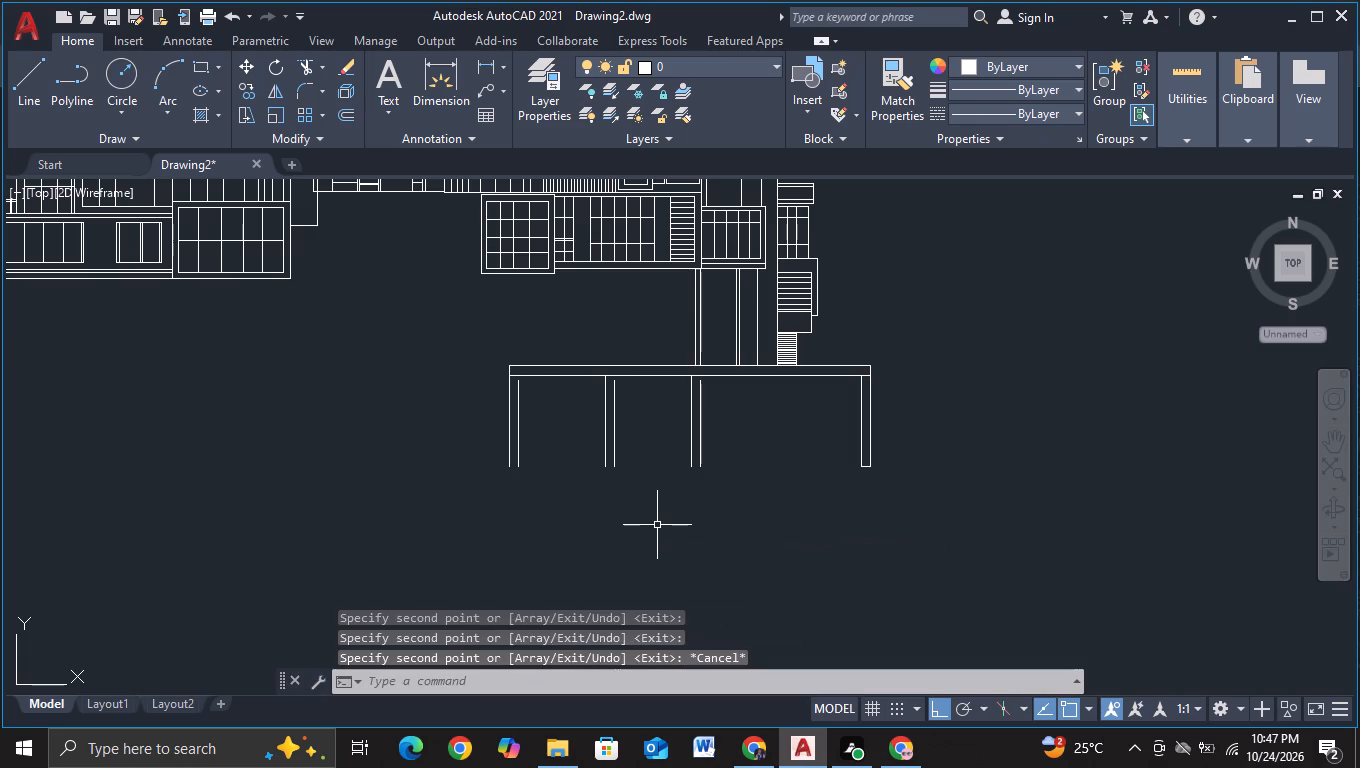
Draw a horizontal base line from the foot of the rightmost leg leftward, ending just short of the building's left end.
{"action": "left_click", "coordinate": [27, 110]}
{"action": "left_click", "coordinate": [878, 468]}
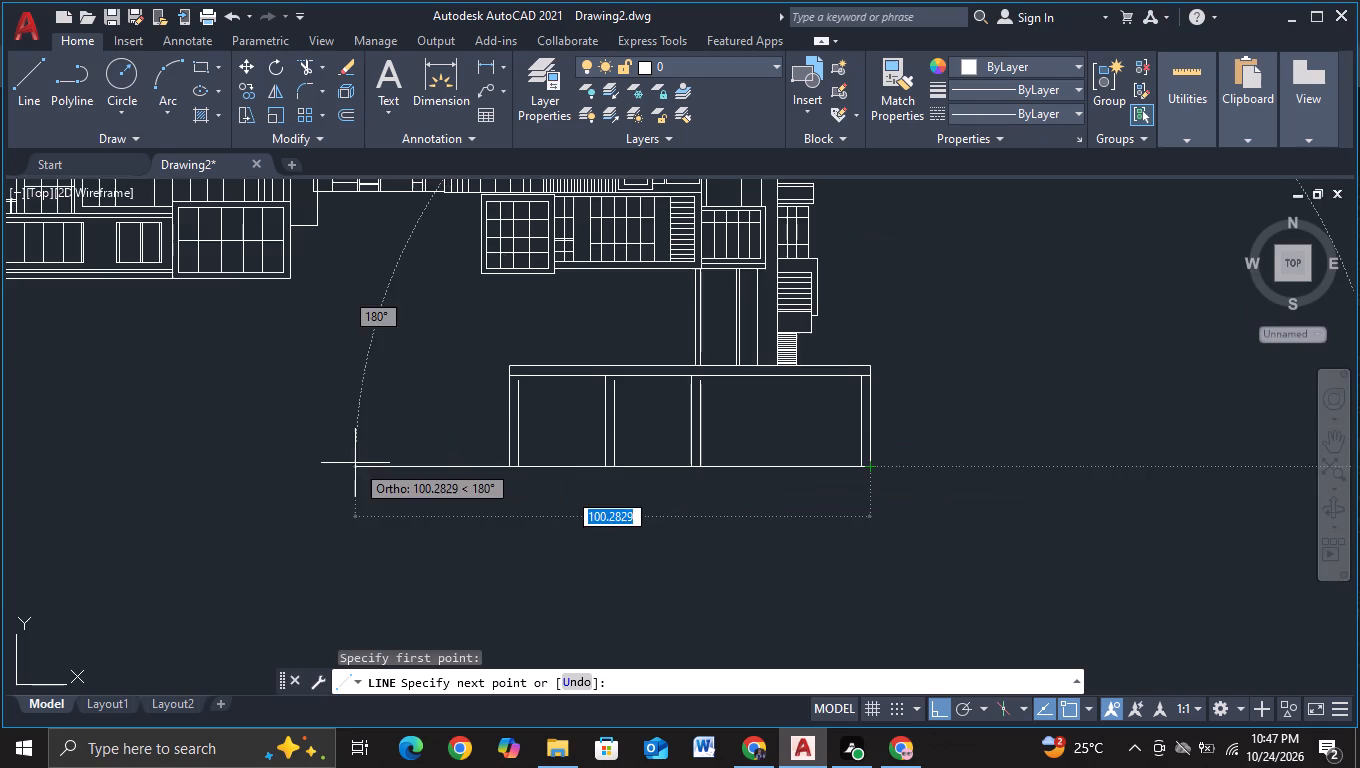
{"action": "middle_click_drag", "start_coordinate": [355, 463], "coordinate": [900, 495]}
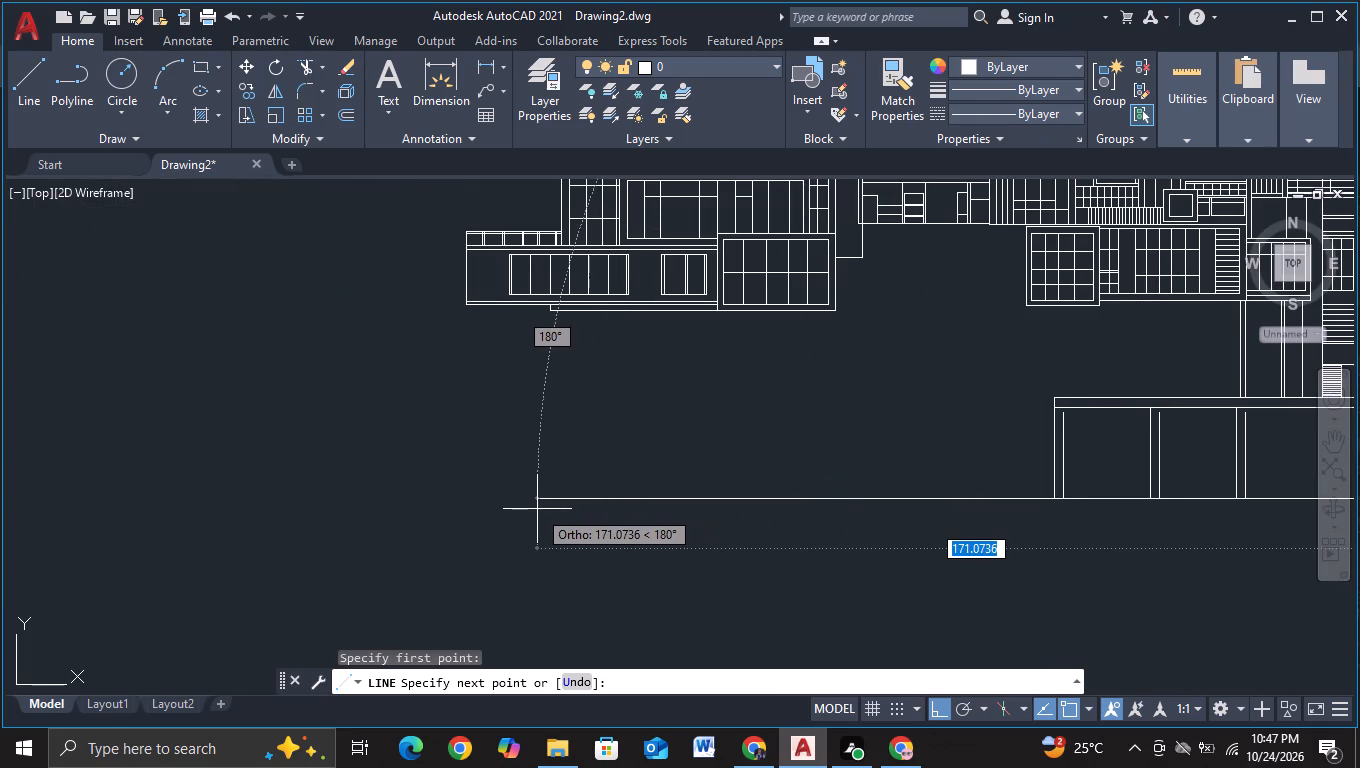
{"action": "left_click", "coordinate": [499, 511]}
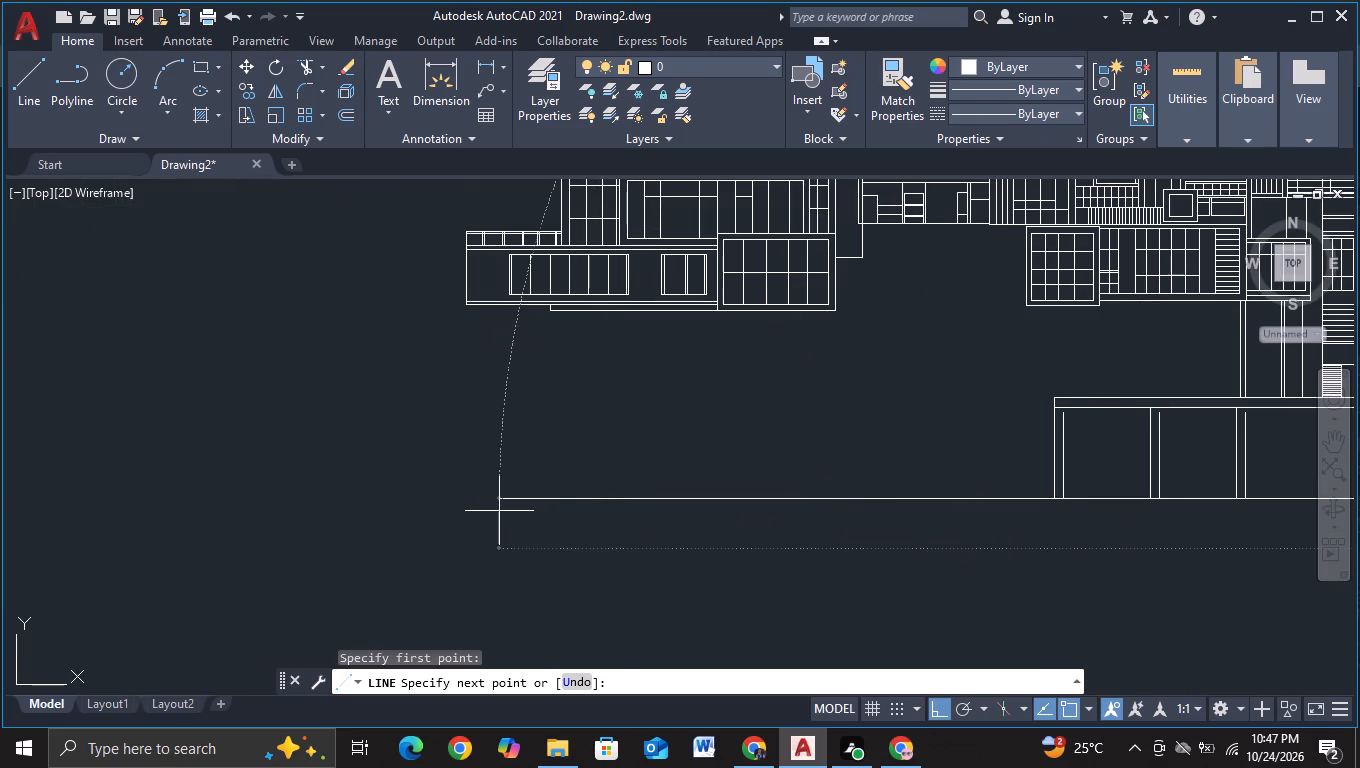
{"action": "key", "text": "Escape"}
{"action": "scroll", "coordinate": [597, 556], "scroll_direction": "down", "scroll_amount": 2}
{"action": "middle_click_drag", "start_coordinate": [628, 562], "coordinate": [496, 551]}
{"action": "scroll", "coordinate": [497, 551], "scroll_direction": "up", "scroll_amount": 1}
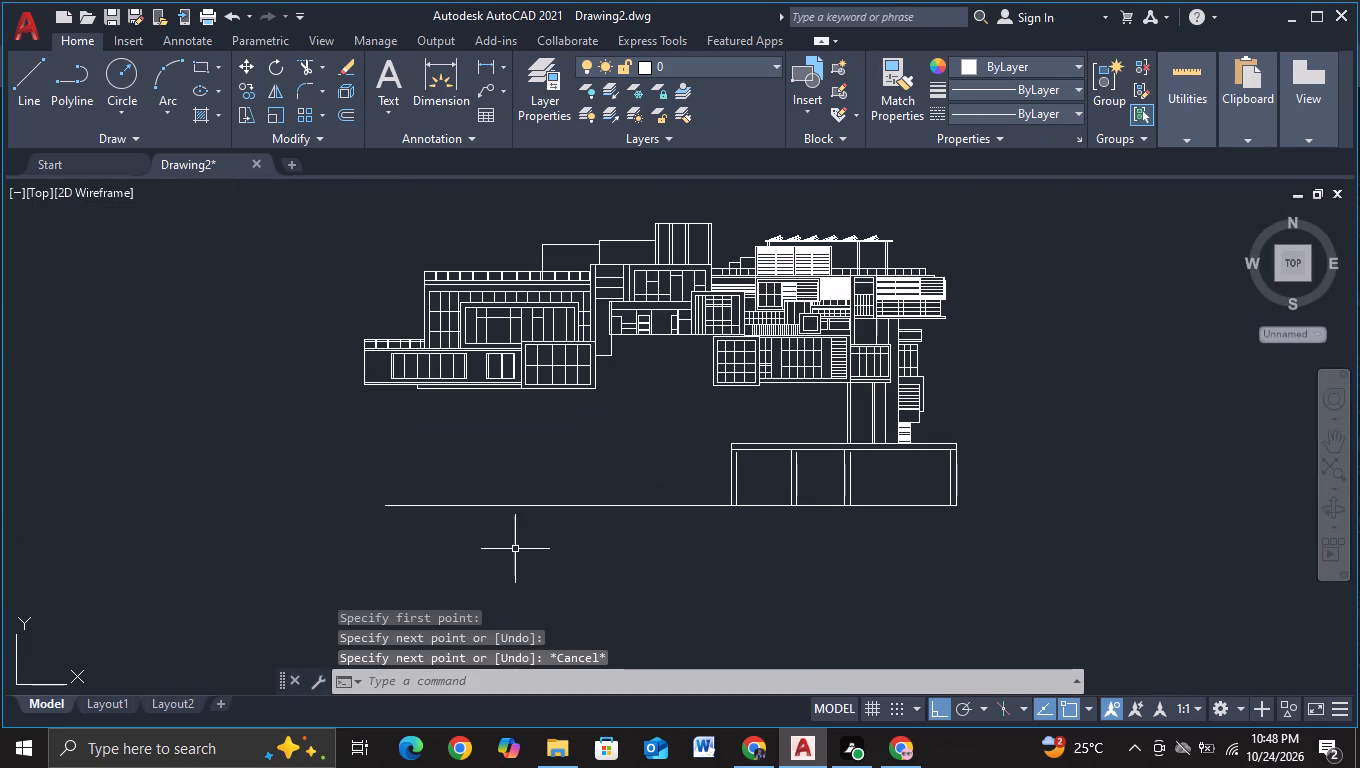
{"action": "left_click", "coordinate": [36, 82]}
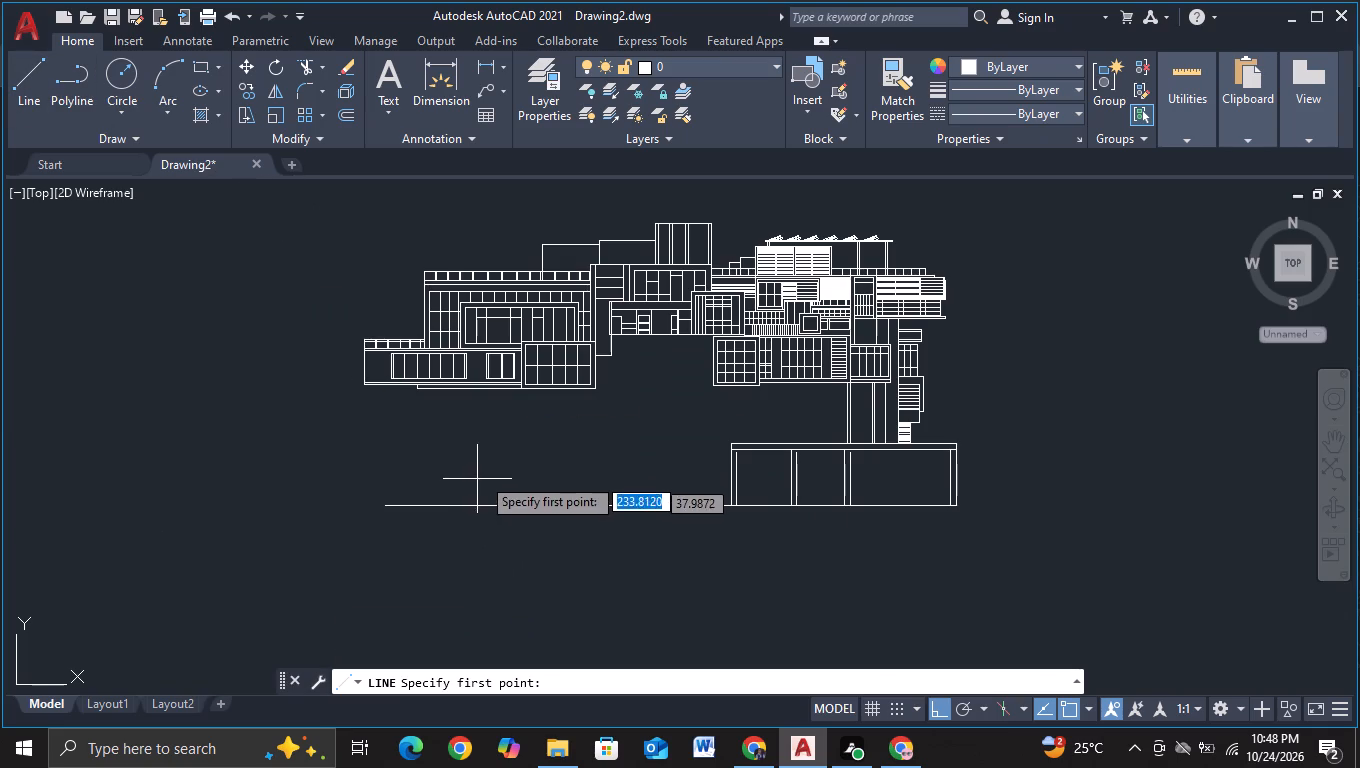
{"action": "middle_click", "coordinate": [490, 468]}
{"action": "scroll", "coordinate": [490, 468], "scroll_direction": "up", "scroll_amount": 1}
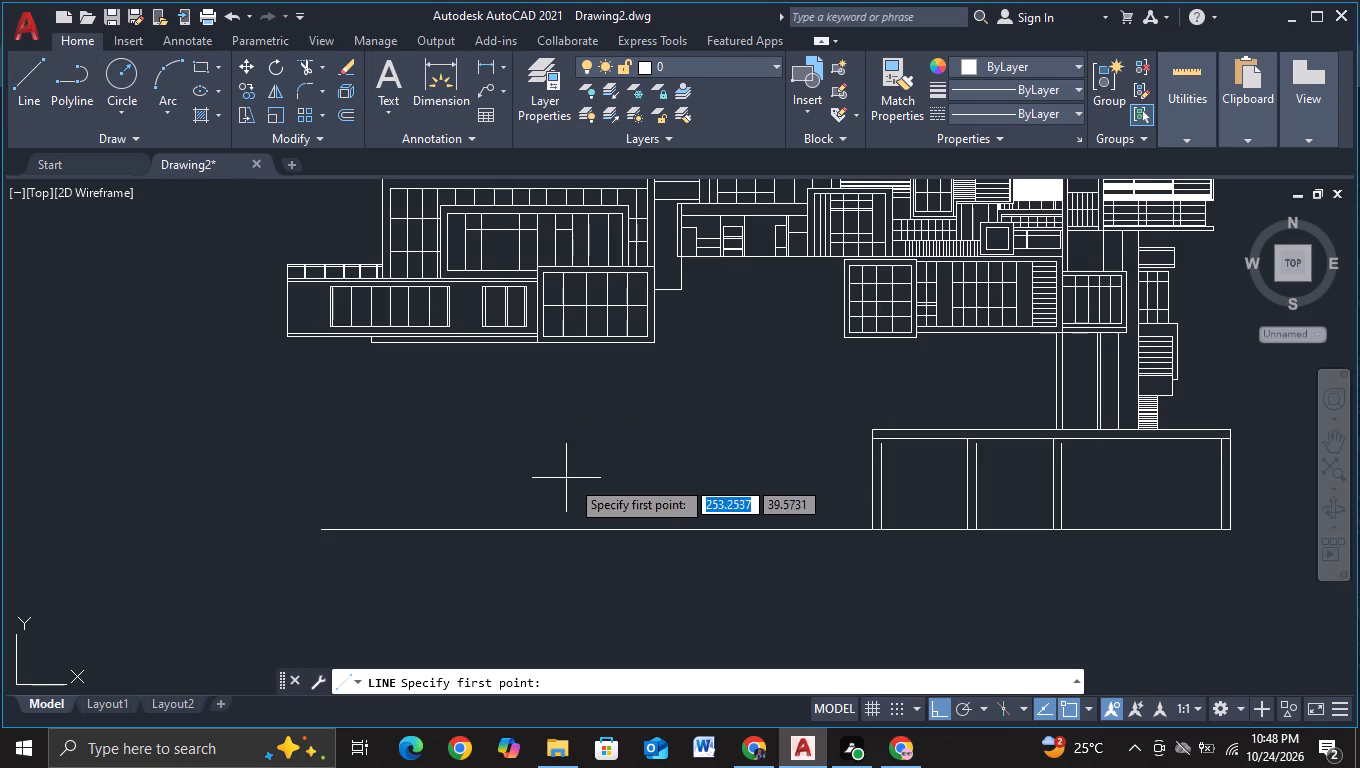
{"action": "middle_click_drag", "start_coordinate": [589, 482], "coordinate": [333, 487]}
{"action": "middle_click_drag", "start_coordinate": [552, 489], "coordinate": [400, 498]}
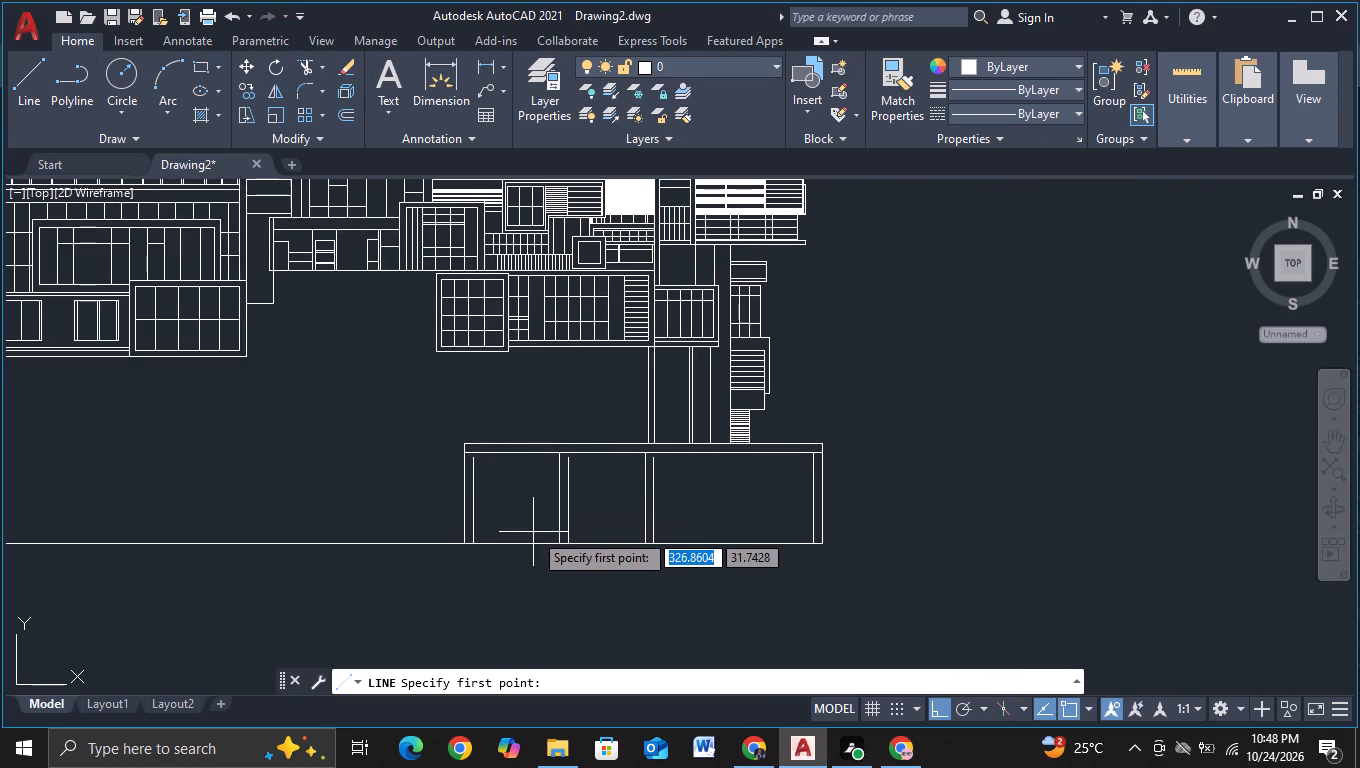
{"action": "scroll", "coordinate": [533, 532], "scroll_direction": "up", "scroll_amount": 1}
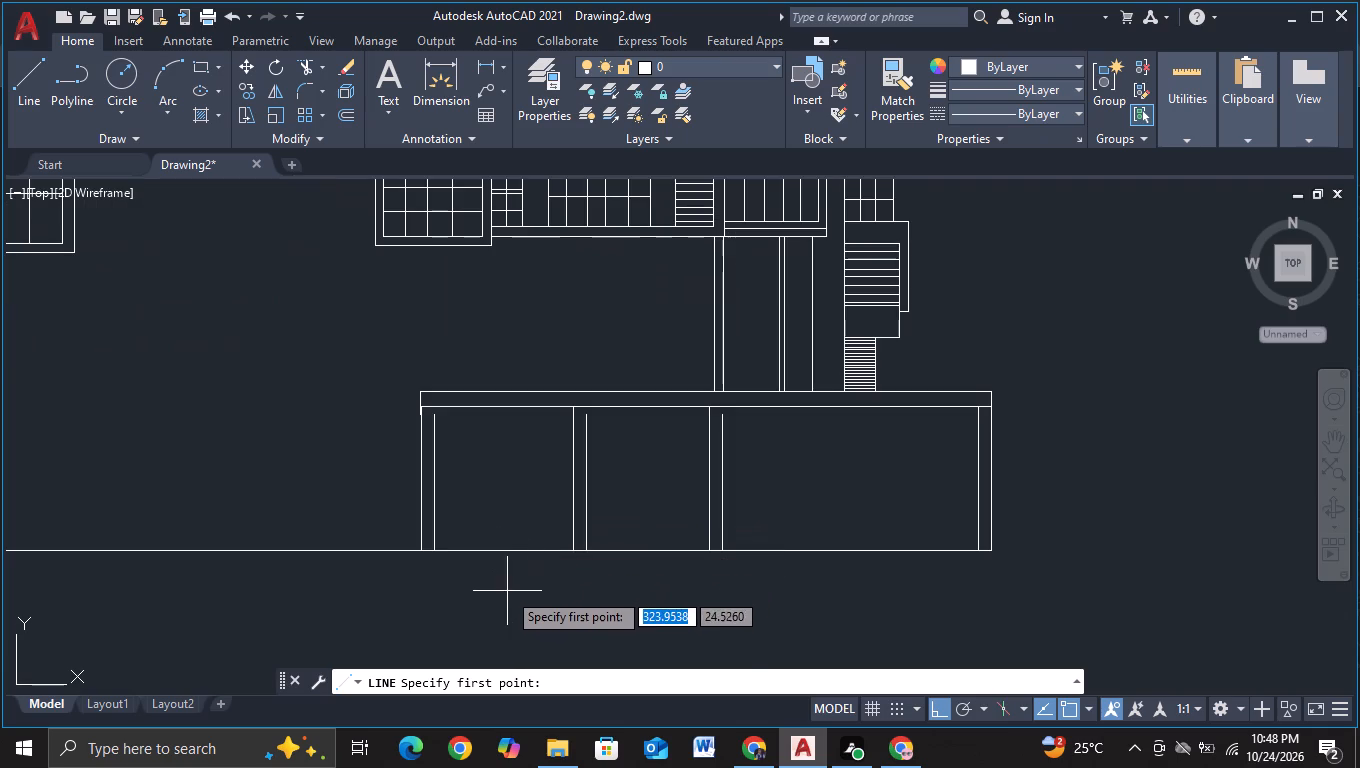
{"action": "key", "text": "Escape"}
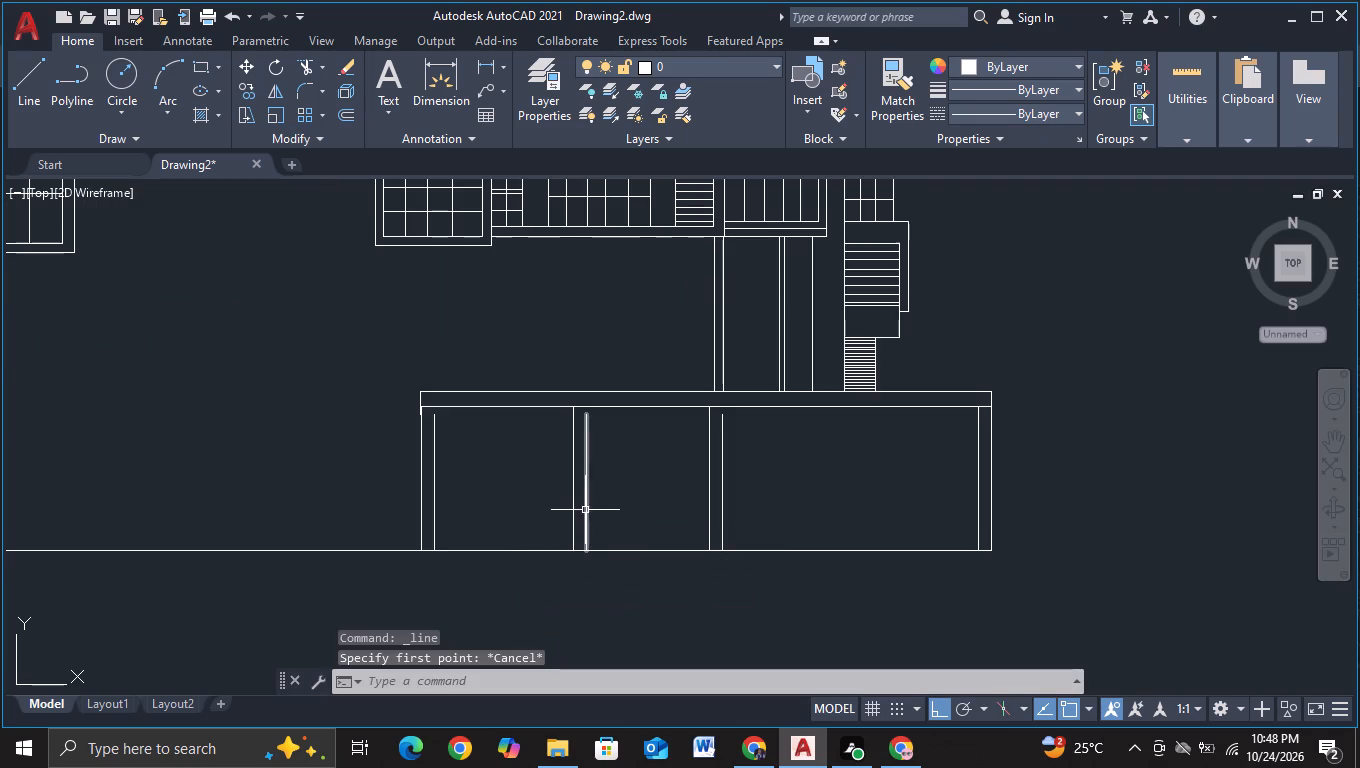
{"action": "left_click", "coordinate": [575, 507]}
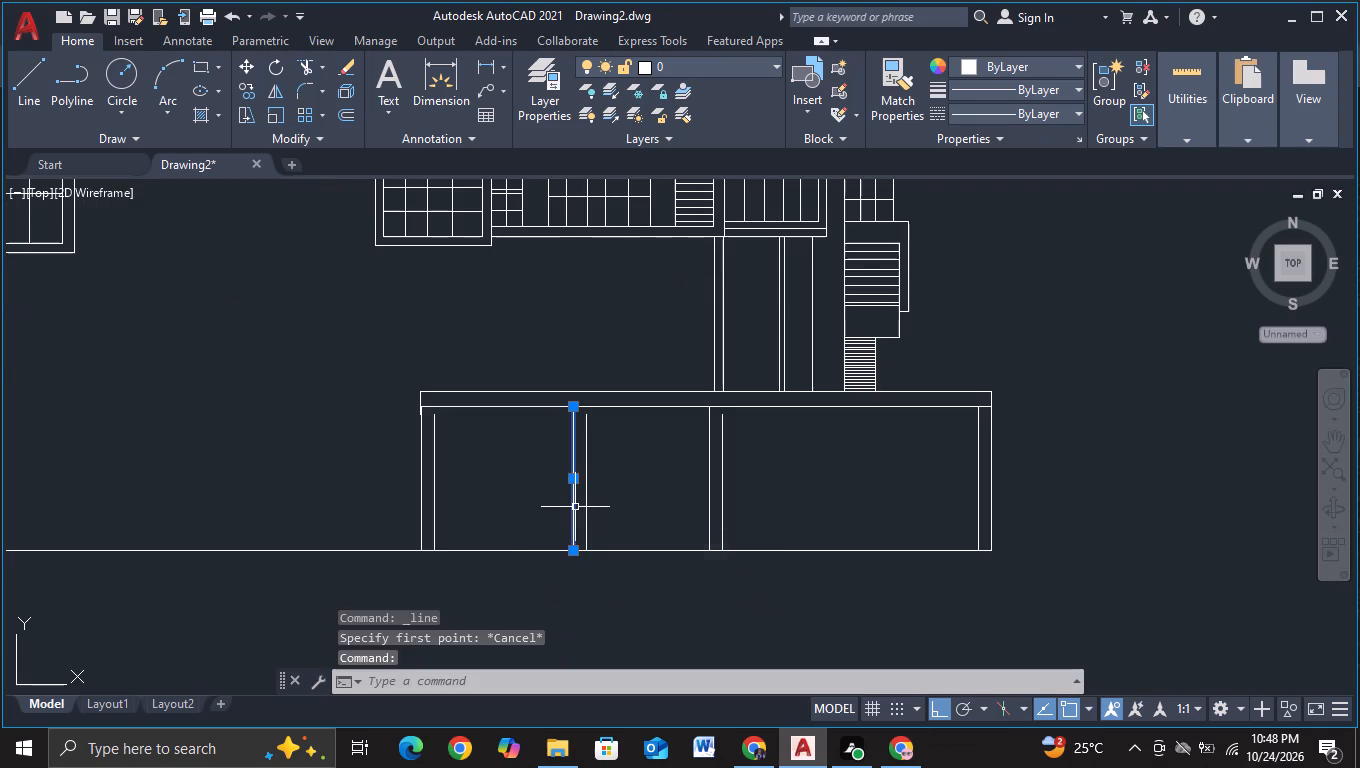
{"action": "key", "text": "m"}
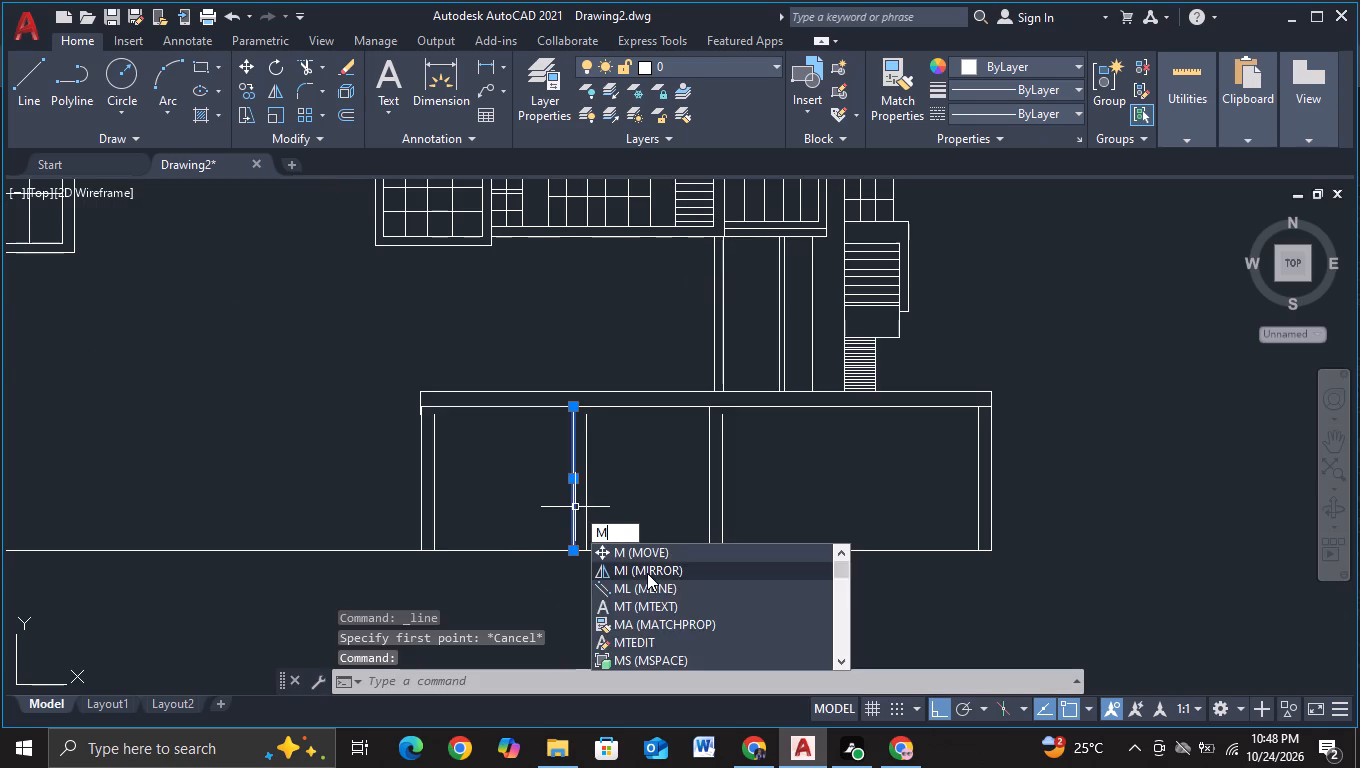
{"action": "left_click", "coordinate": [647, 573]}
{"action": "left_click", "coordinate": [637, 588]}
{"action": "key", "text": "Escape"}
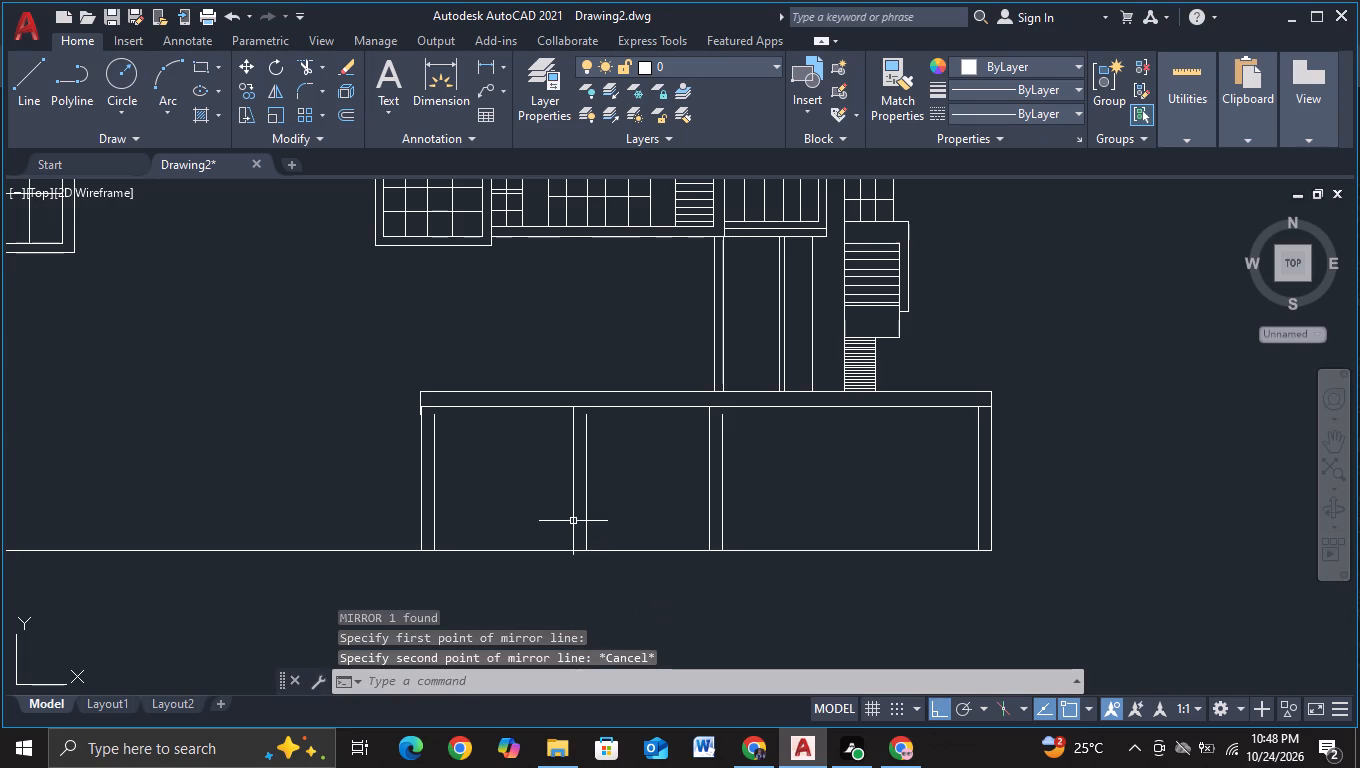
Move the left line of the second leg from the left about 1.2 units leftward to widen the leg.
{"action": "left_click", "coordinate": [575, 517]}
{"action": "key", "text": "m"}
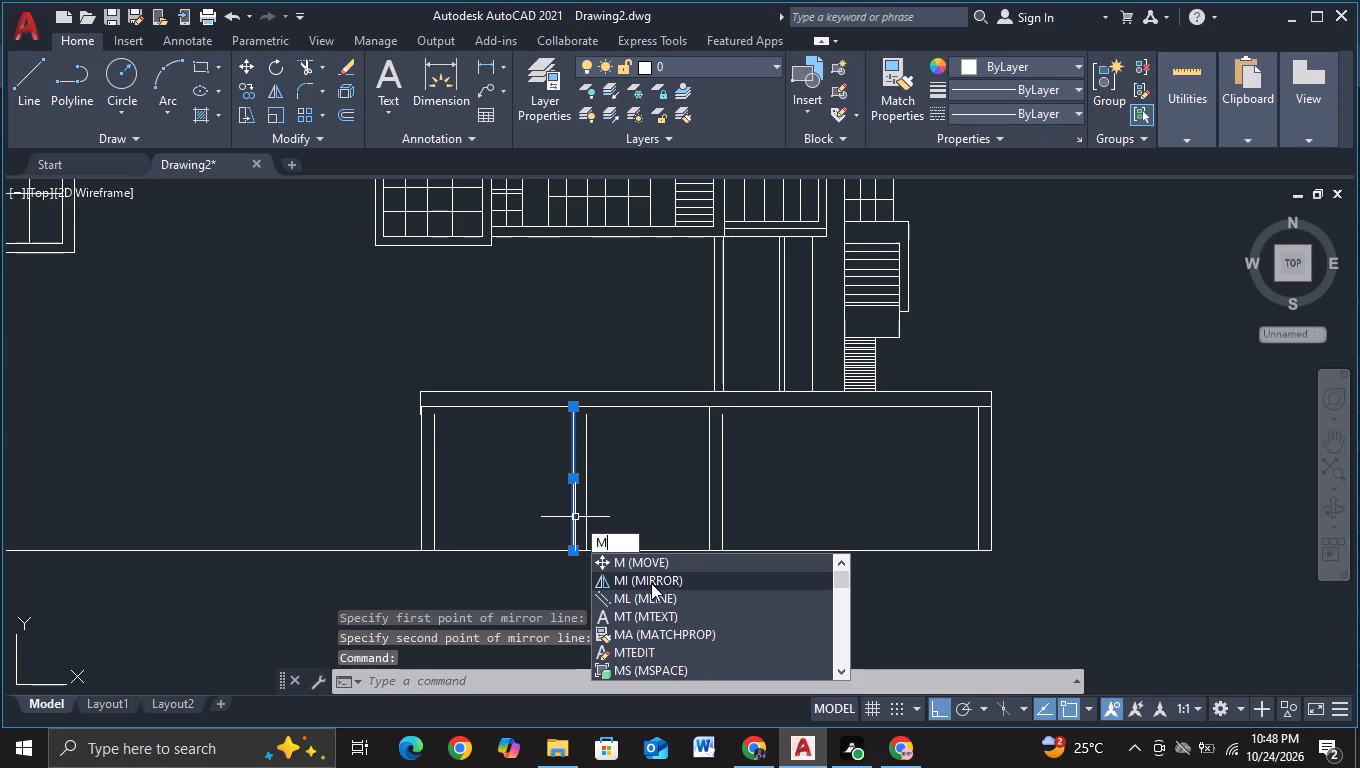
{"action": "left_click", "coordinate": [659, 564]}
{"action": "left_click", "coordinate": [699, 604]}
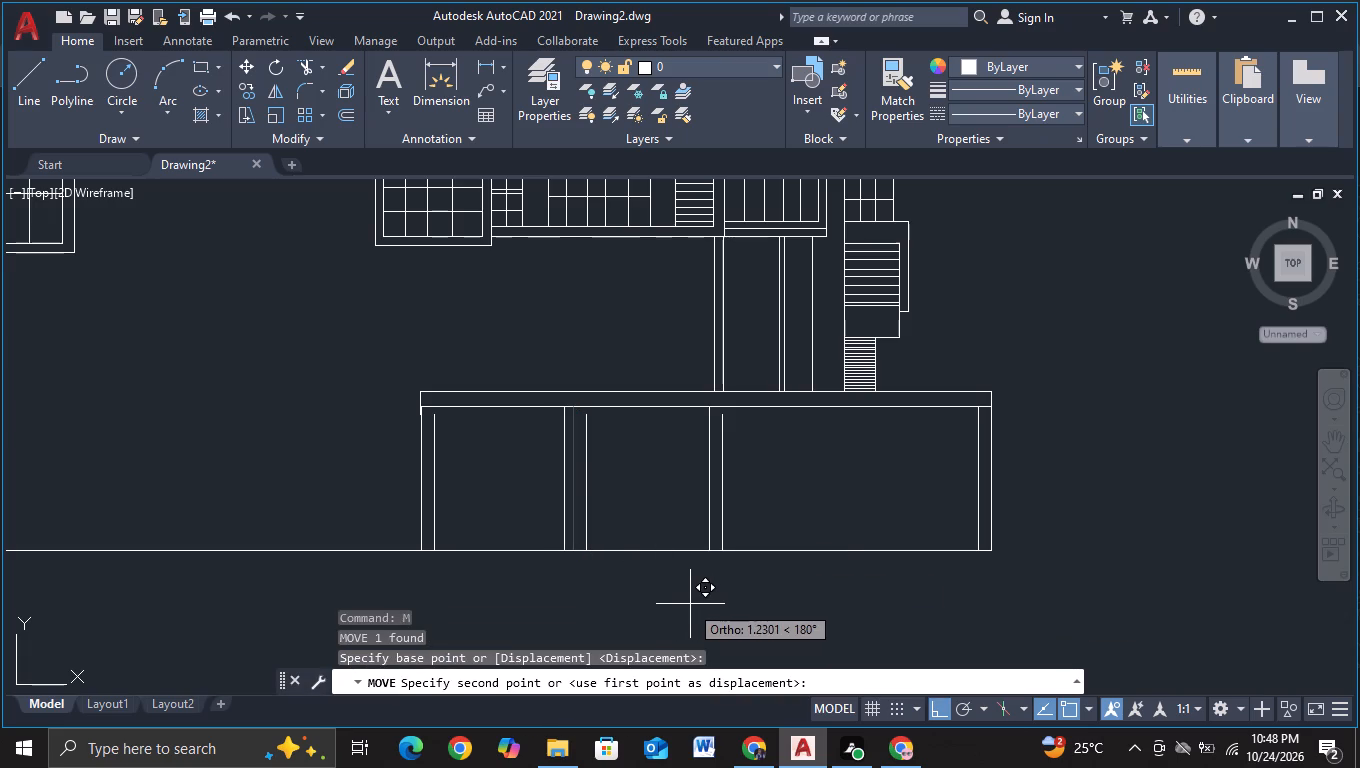
{"action": "left_click", "coordinate": [690, 604]}
{"action": "key", "text": "Escape"}
Move the left line of the third leg from the left about 1.35 units leftward to widen the leg.
{"action": "left_click", "coordinate": [712, 502]}
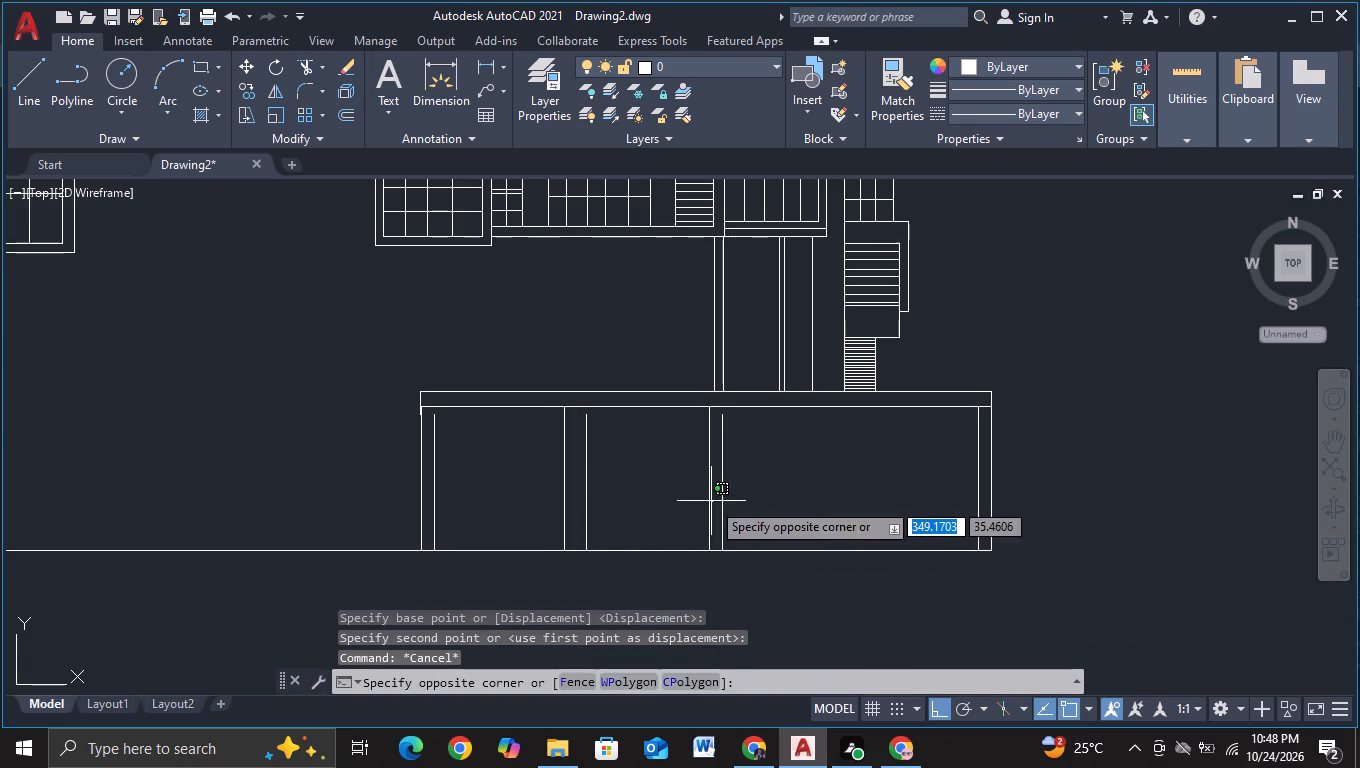
{"action": "left_click", "coordinate": [706, 501]}
{"action": "key", "text": "m"}
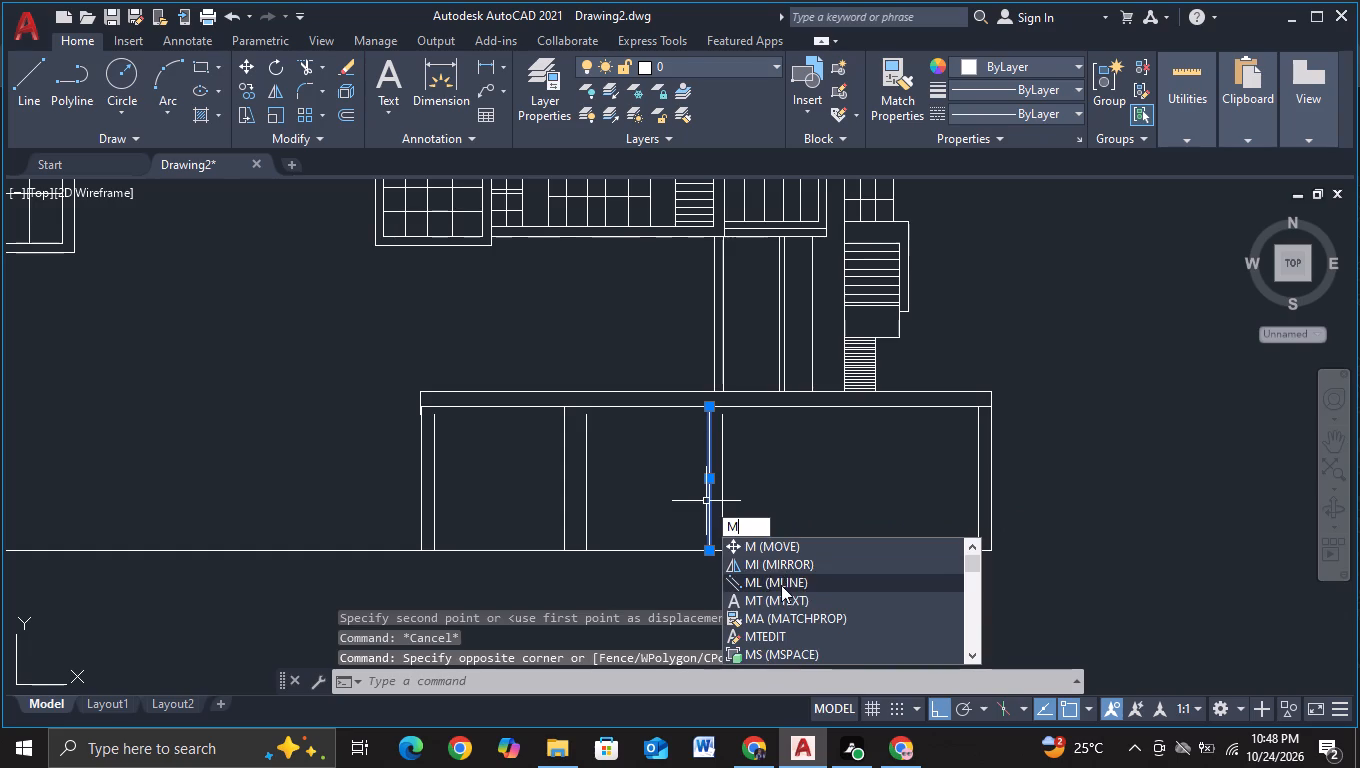
{"action": "left_click", "coordinate": [789, 554]}
{"action": "left_click", "coordinate": [791, 577]}
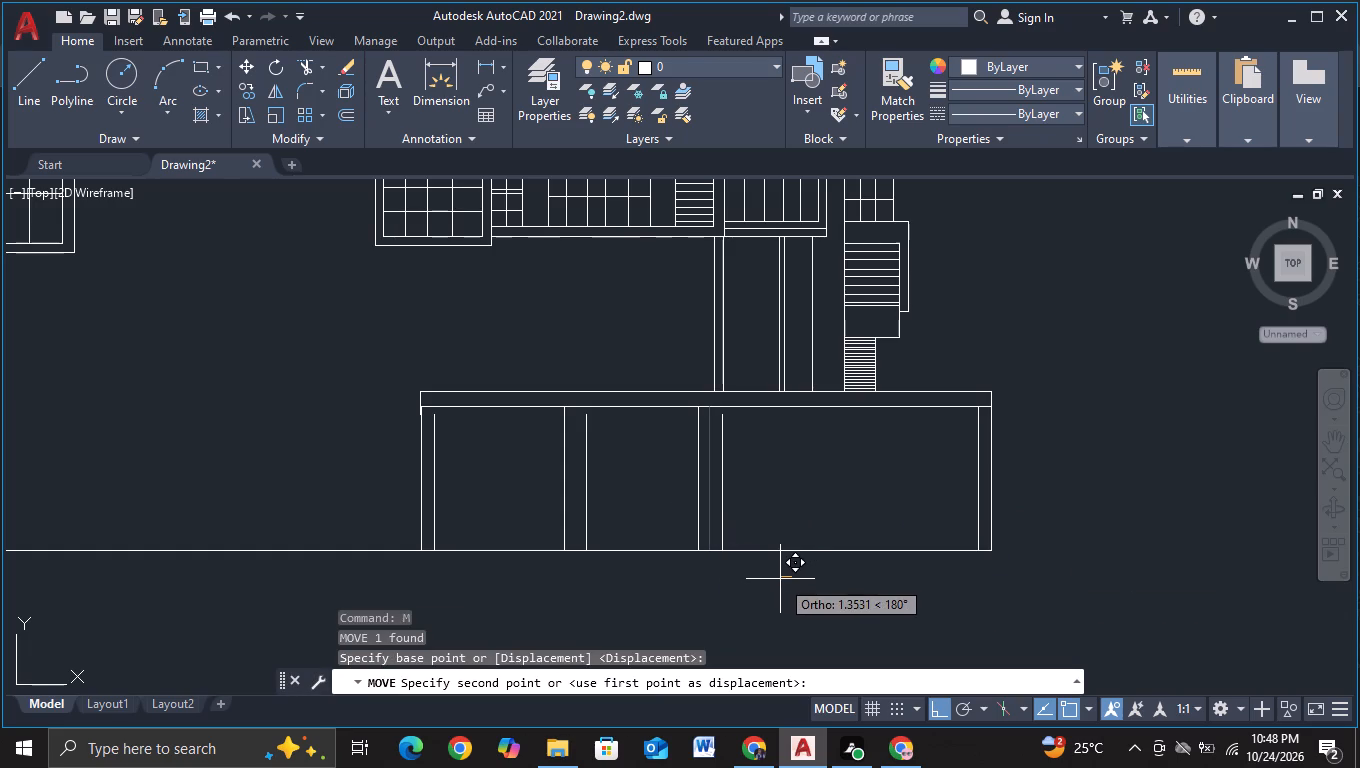
{"action": "left_click", "coordinate": [781, 579]}
{"action": "key", "text": "Escape"}
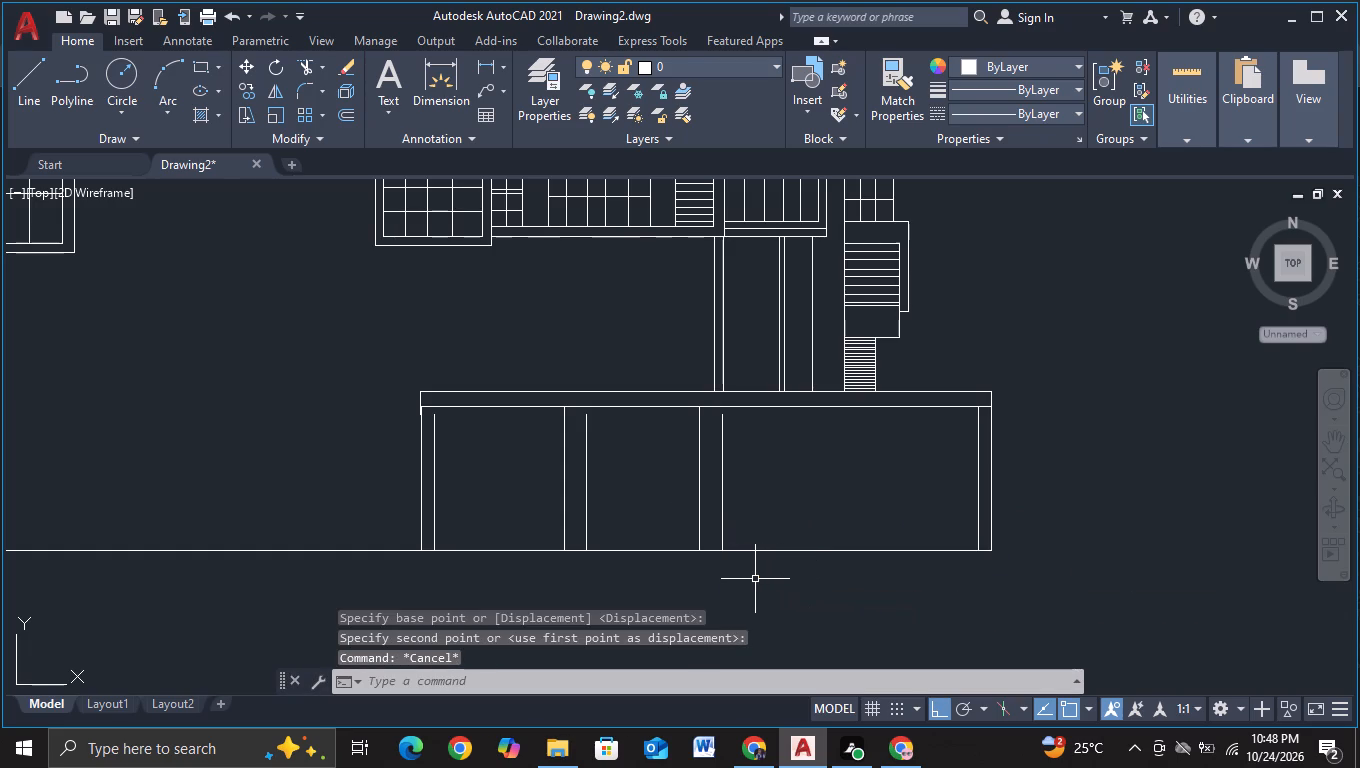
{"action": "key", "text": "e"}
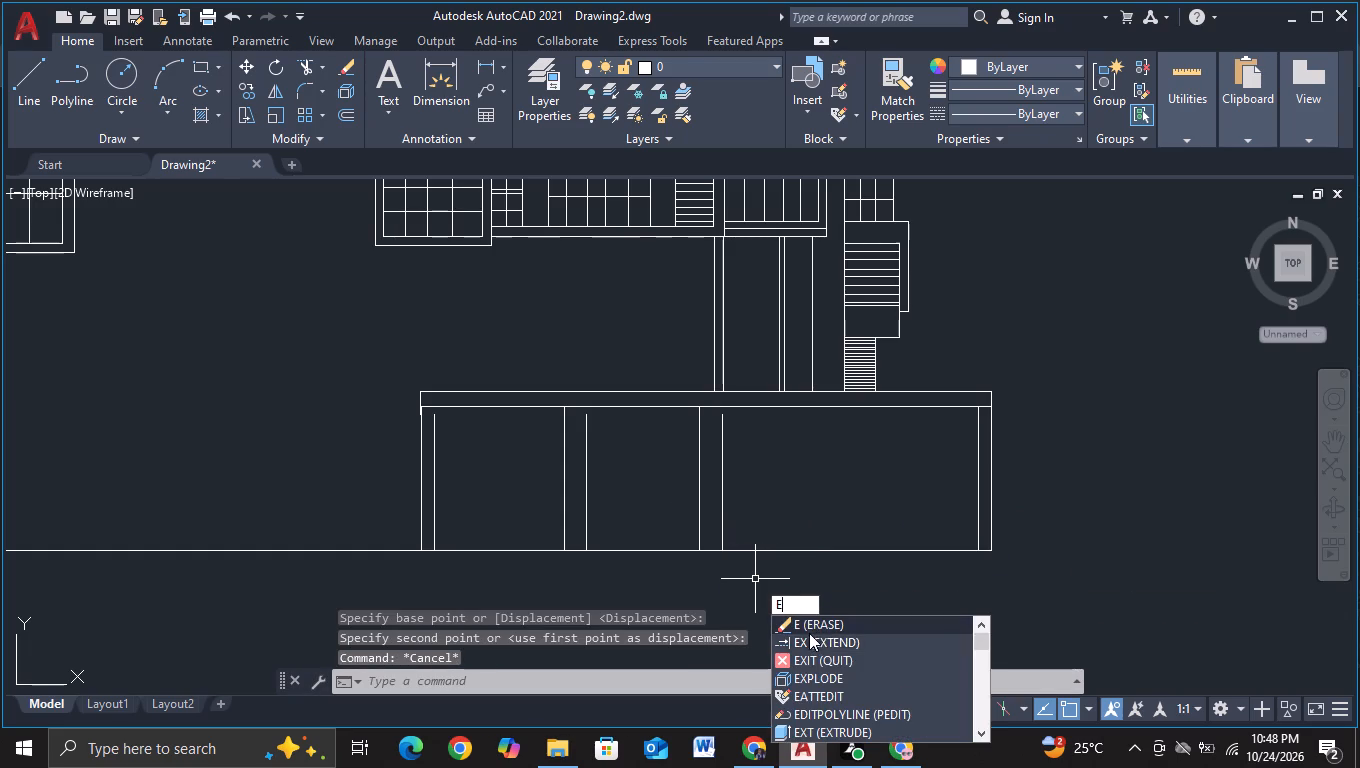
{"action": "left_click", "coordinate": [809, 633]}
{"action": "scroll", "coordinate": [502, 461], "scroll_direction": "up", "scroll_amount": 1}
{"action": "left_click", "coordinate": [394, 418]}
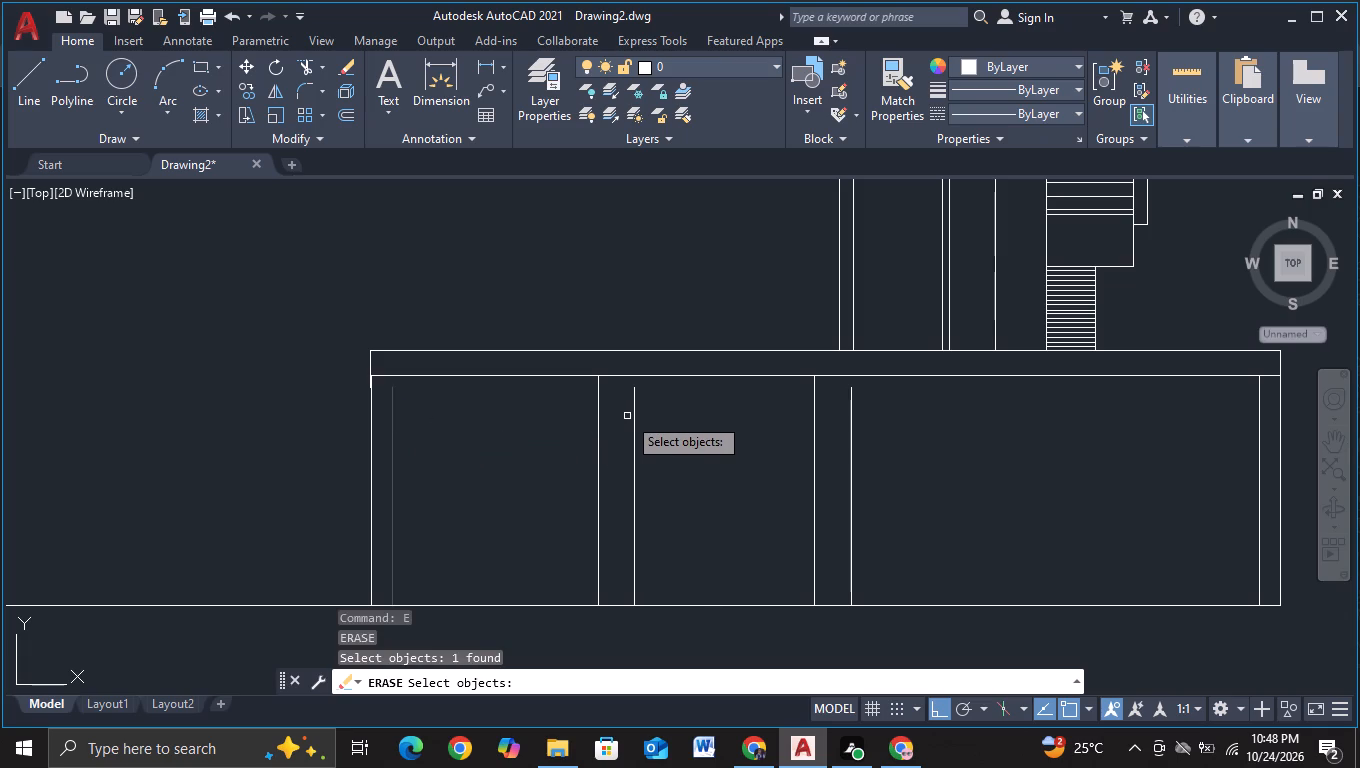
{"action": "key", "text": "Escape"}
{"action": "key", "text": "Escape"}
Extend the short right-hand lines of the three left legs up to the slab's bottom line with one fence across the legs.
{"action": "key", "text": "e"}
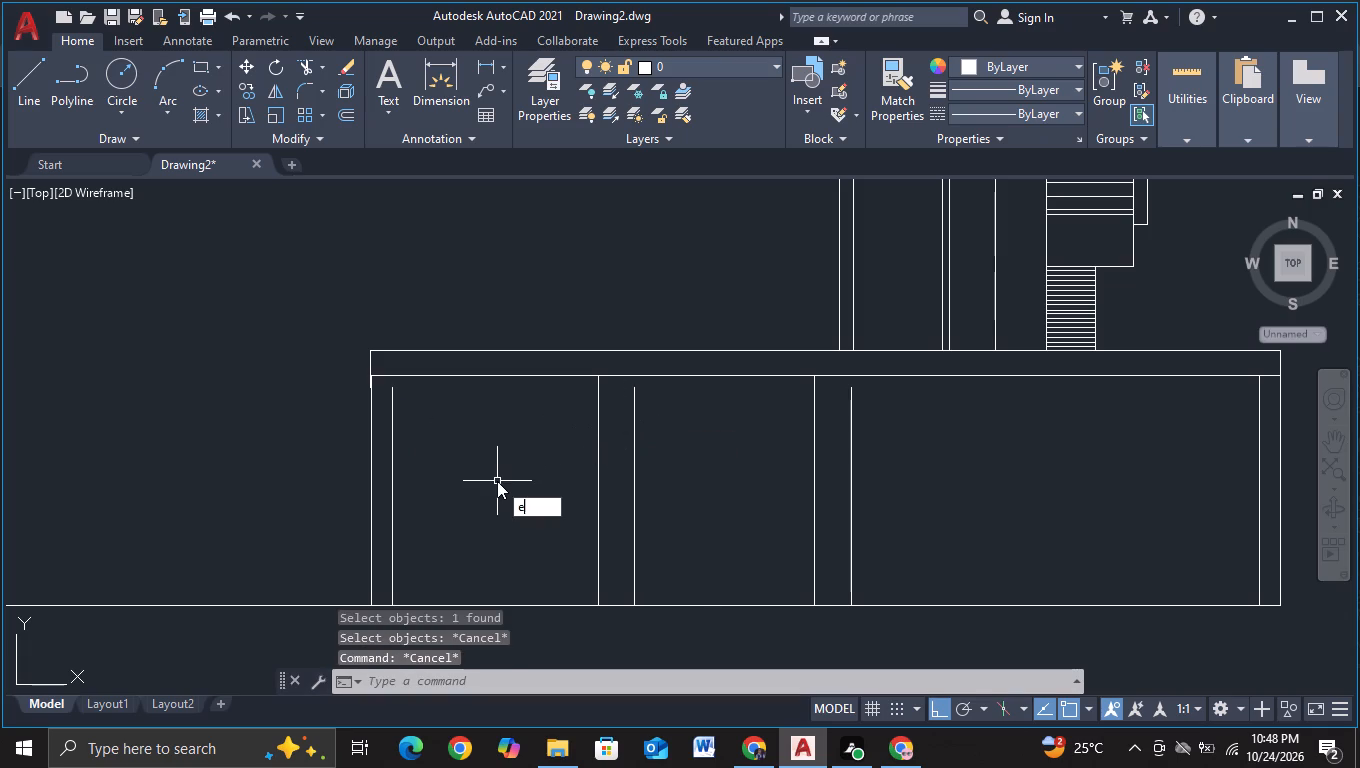
{"action": "left_click", "coordinate": [591, 543]}
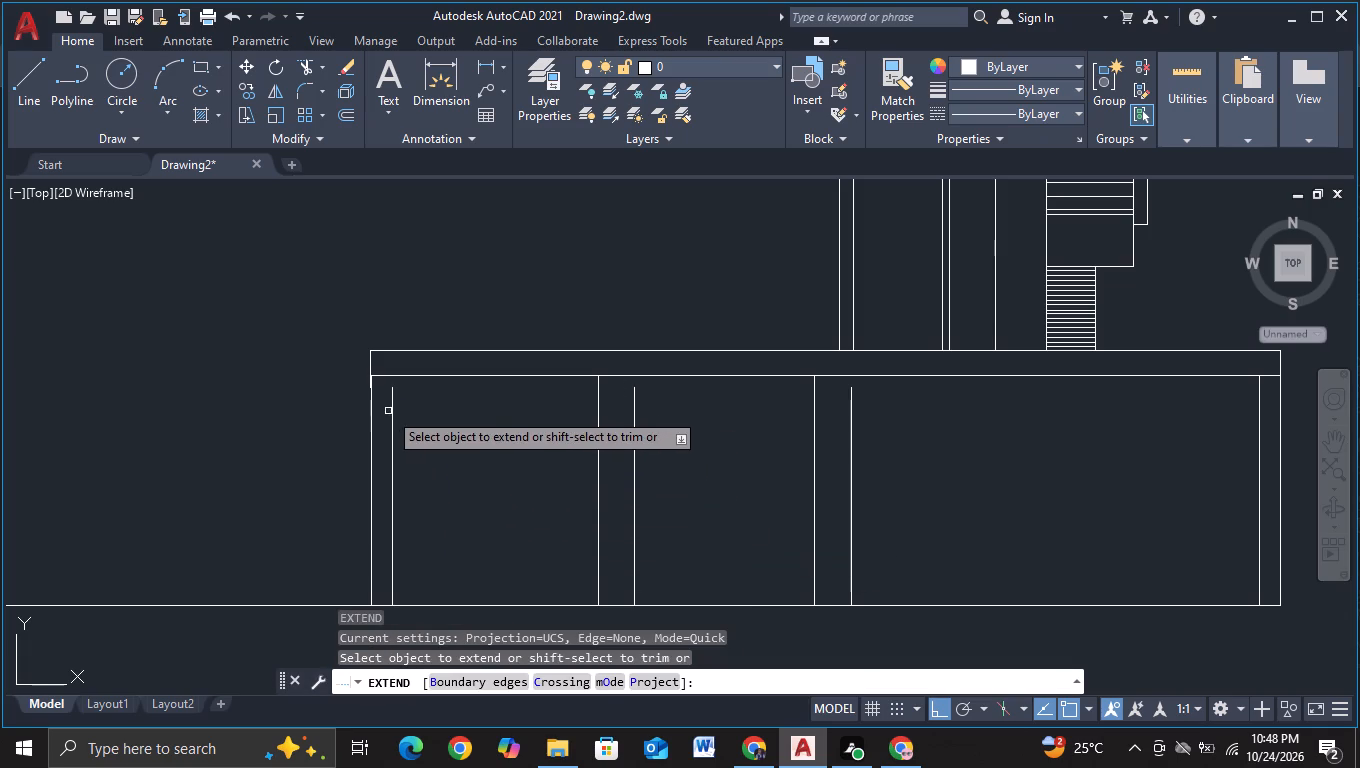
{"action": "left_click_drag", "start_coordinate": [388, 410], "coordinate": [896, 444]}
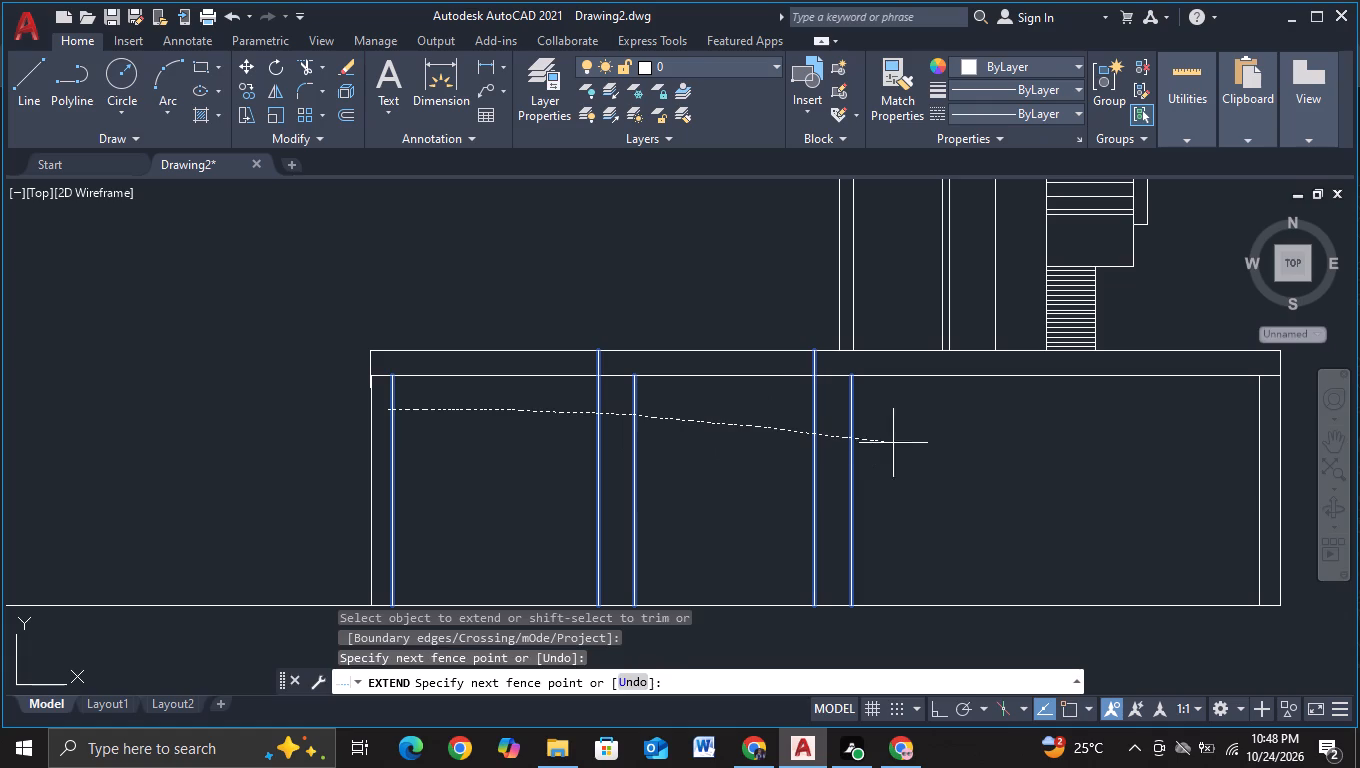
{"action": "left_click_drag", "start_coordinate": [896, 444], "coordinate": [904, 444]}
{"action": "key", "text": "Escape"}
Trim the parts of the two middle legs' left lines that cross the slab's thickness.
{"action": "left_click", "coordinate": [299, 58]}
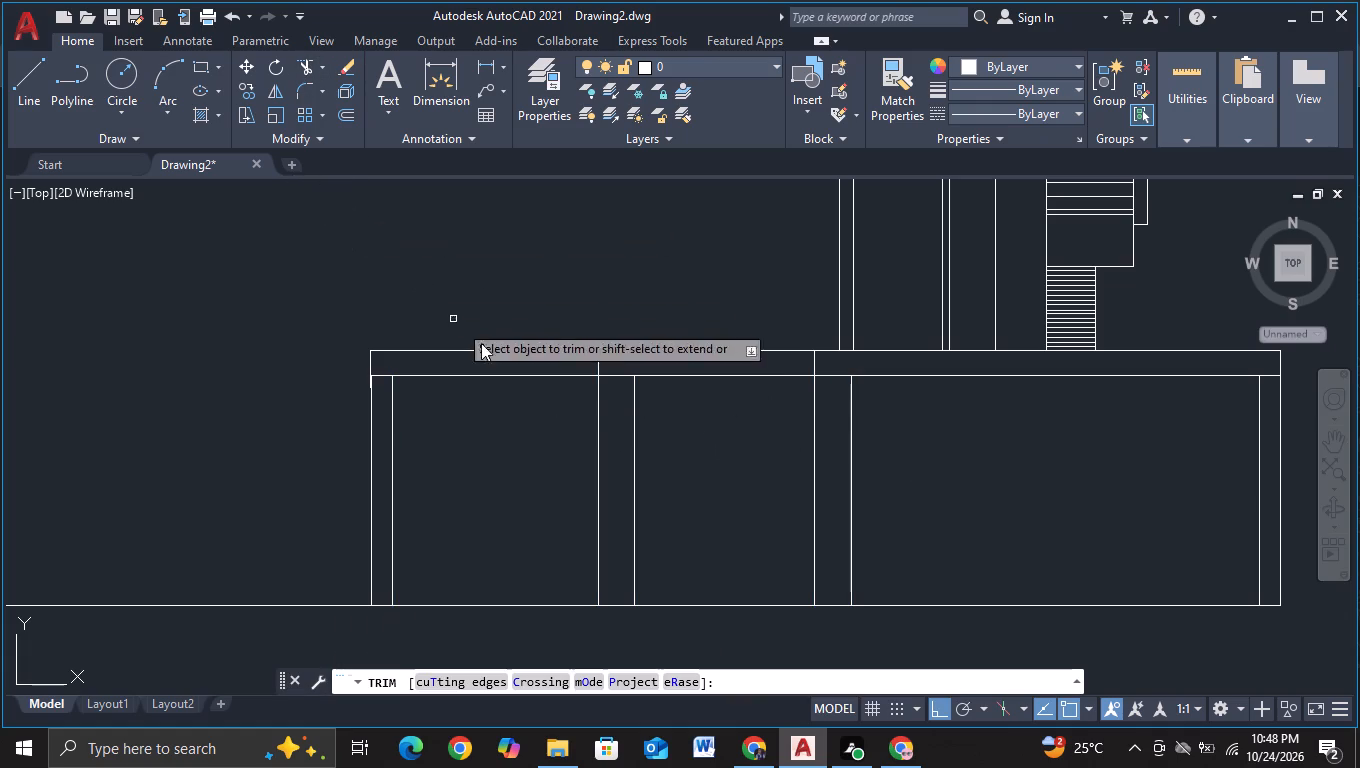
{"action": "left_click", "coordinate": [566, 366]}
{"action": "left_click", "coordinate": [838, 359]}
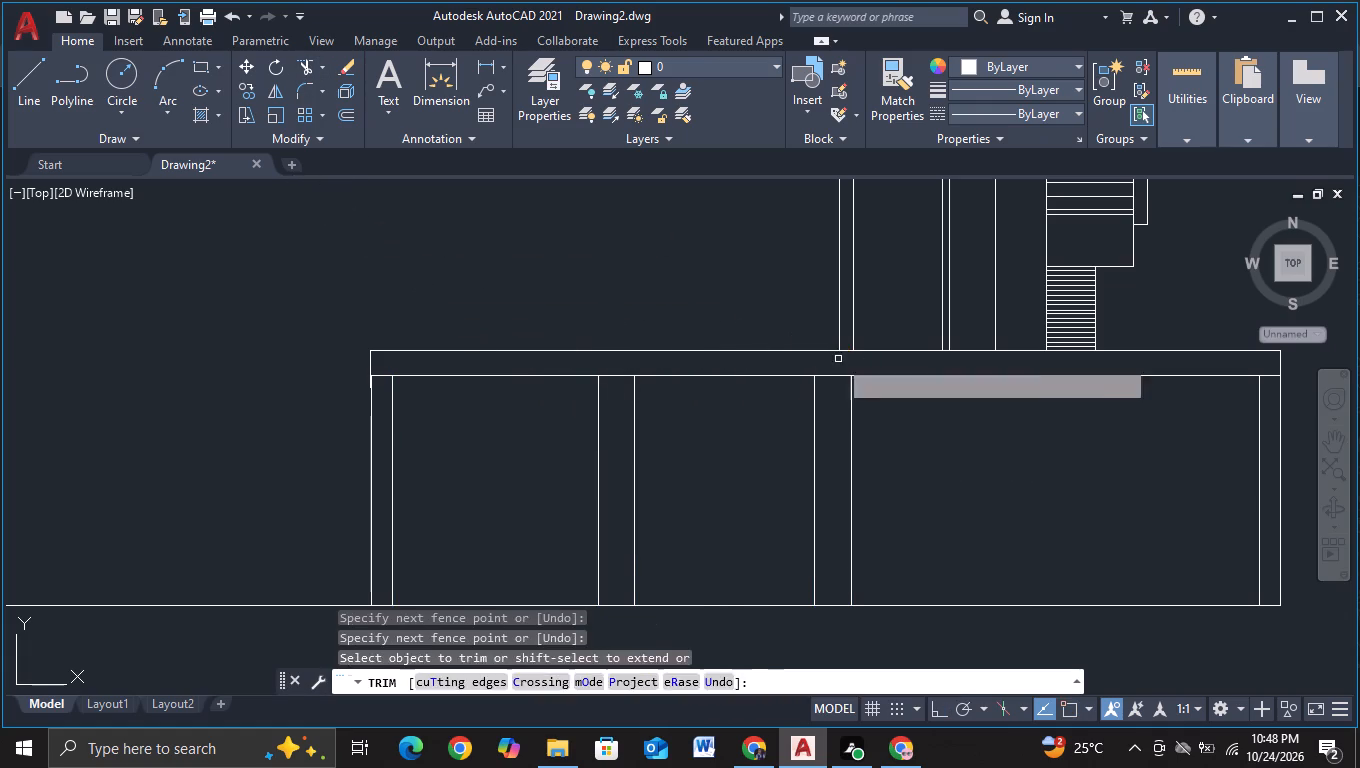
{"action": "key", "text": "Escape"}
Draw a vertical line about 26 units long midway between the two leftmost legs, crossing both the base line and the slab.
{"action": "scroll", "coordinate": [950, 471], "scroll_direction": "down", "scroll_amount": 1}
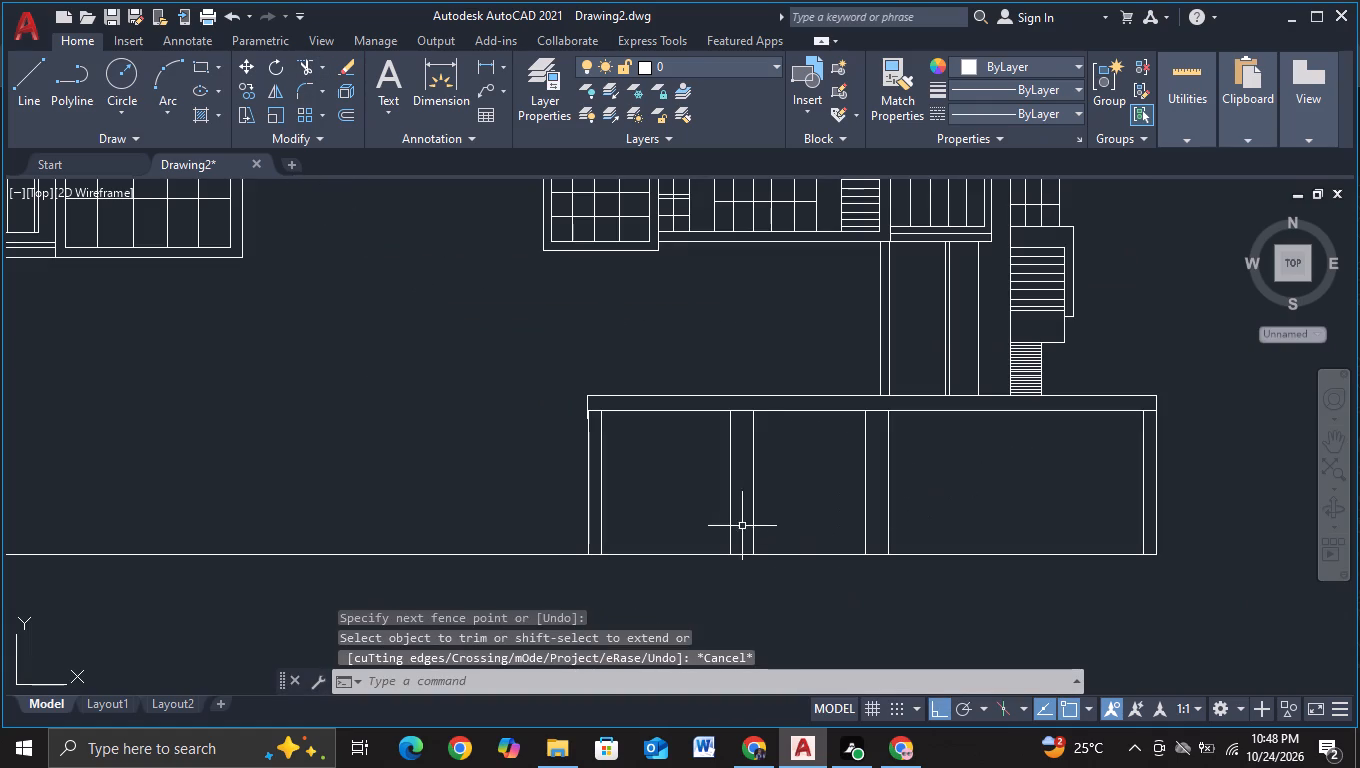
{"action": "left_click", "coordinate": [17, 81]}
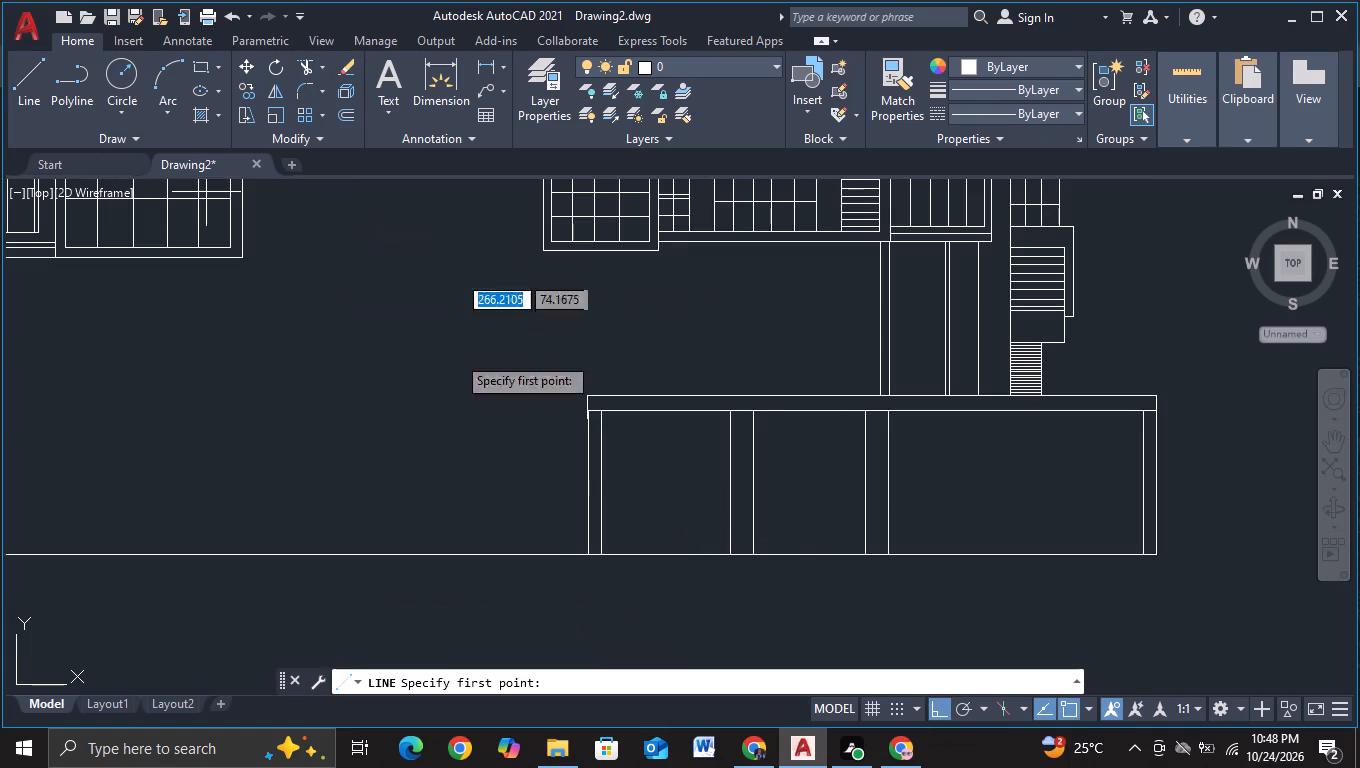
{"action": "left_click", "coordinate": [663, 572]}
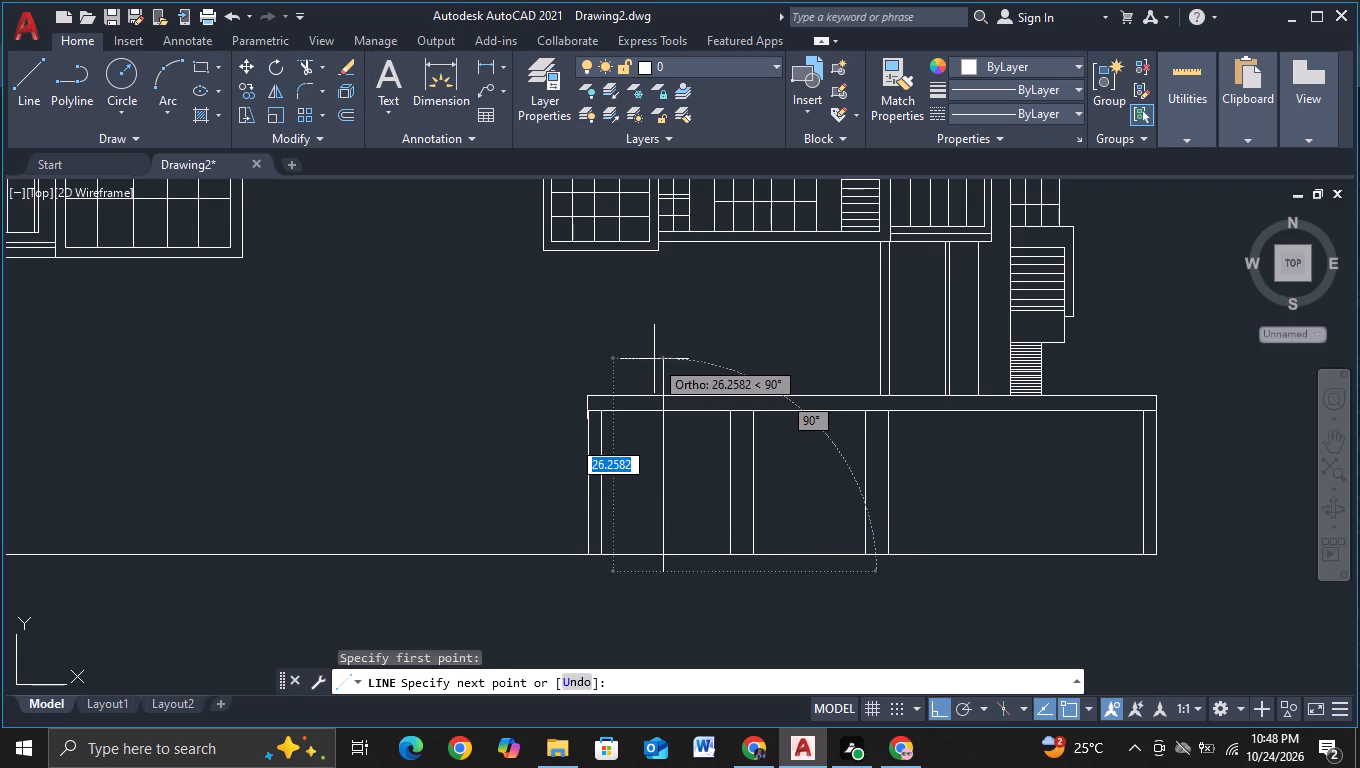
{"action": "left_click", "coordinate": [654, 359]}
{"action": "key", "text": "Escape"}
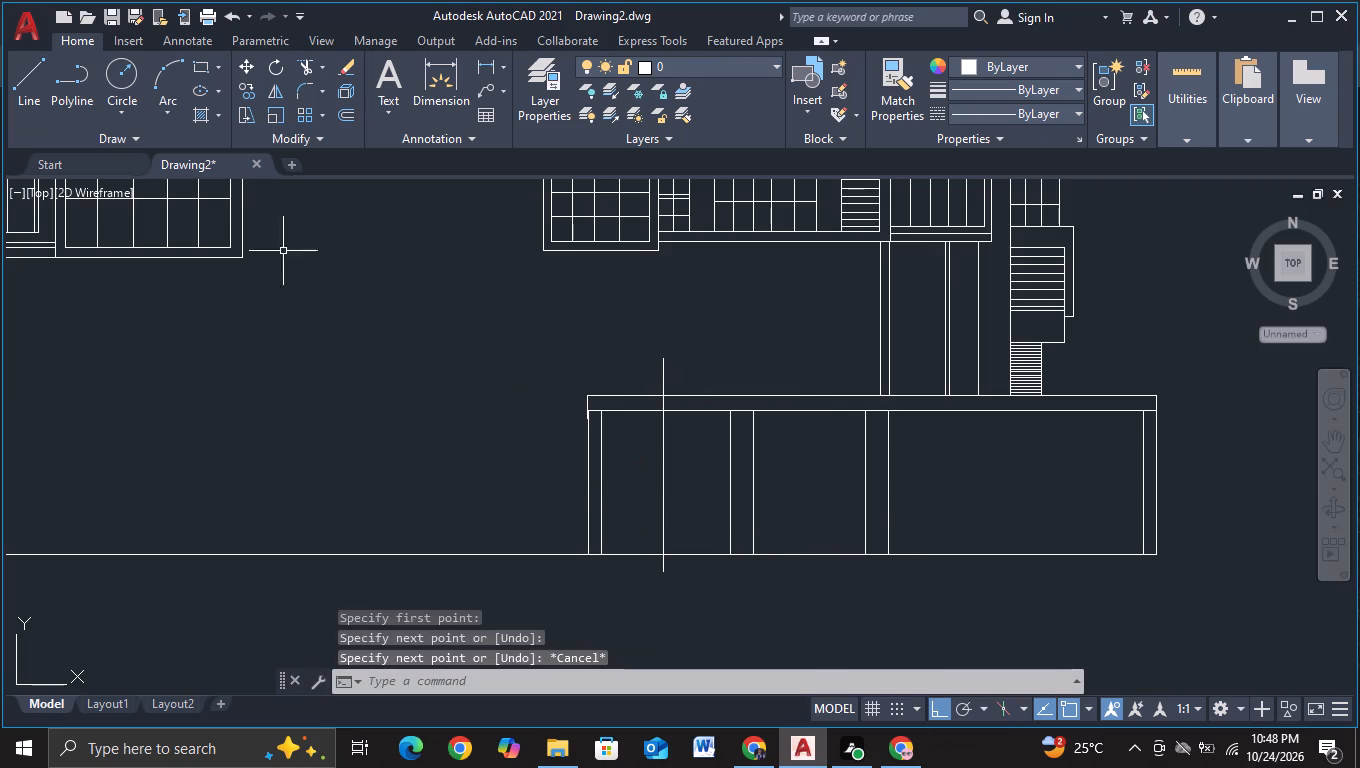
Trim the new vertical line above the slab, inside the slab and below the base line.
{"action": "left_click", "coordinate": [297, 59]}
{"action": "left_click", "coordinate": [628, 364]}
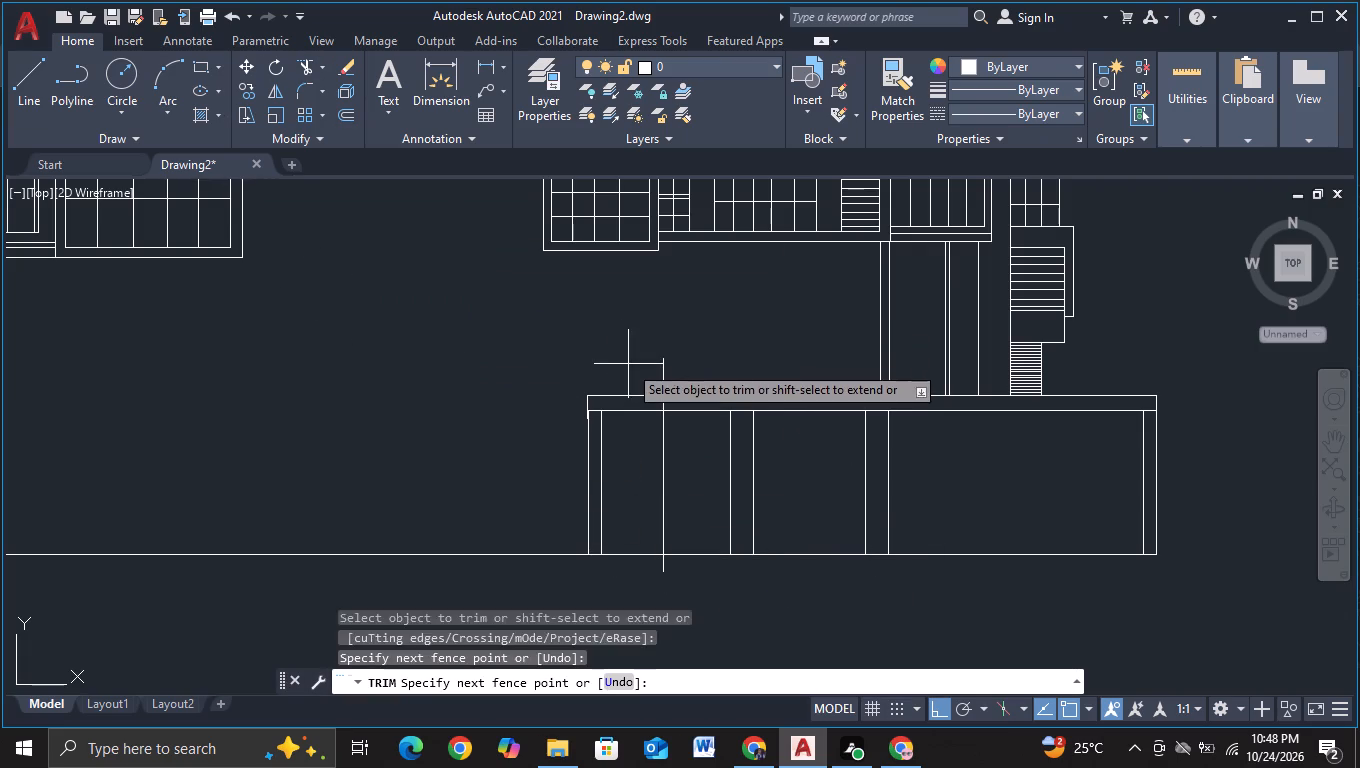
{"action": "left_click", "coordinate": [677, 363]}
{"action": "left_click", "coordinate": [661, 405]}
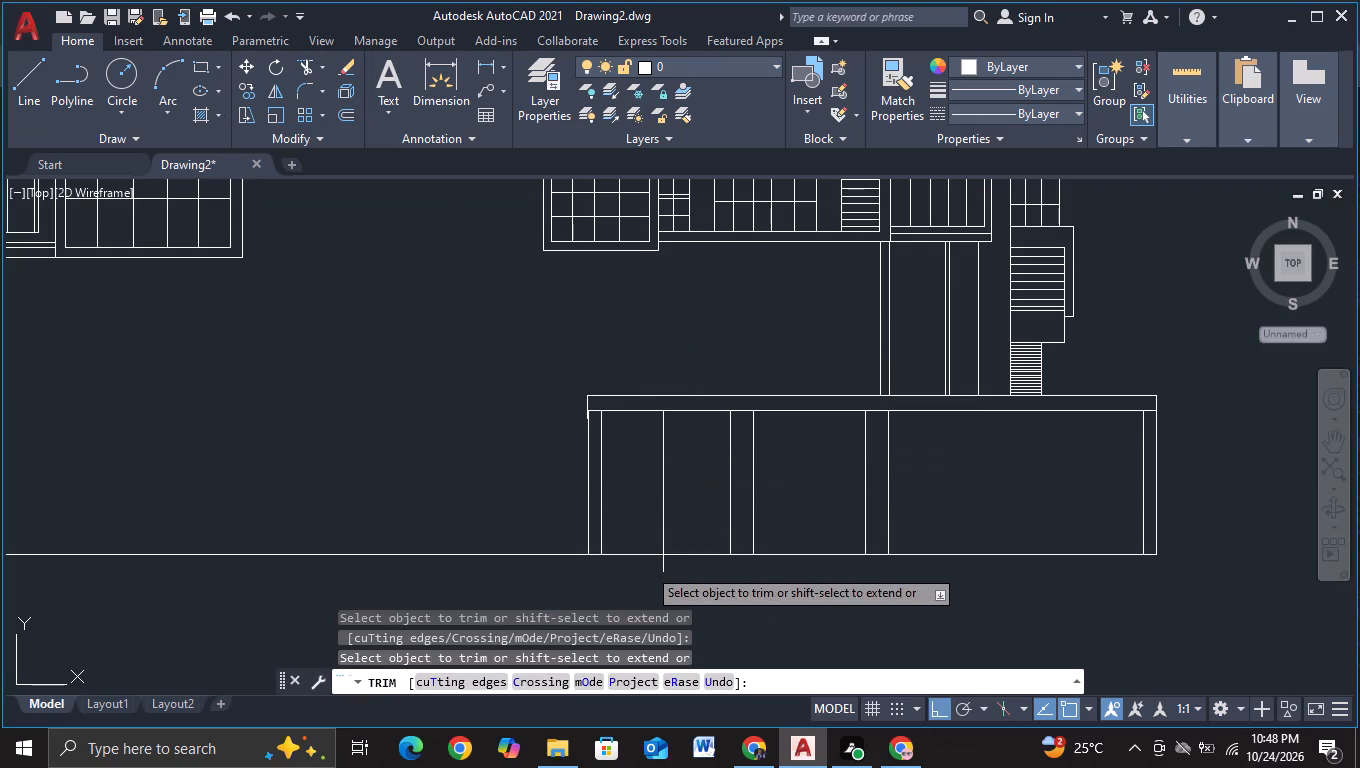
{"action": "left_click", "coordinate": [647, 567]}
{"action": "left_click", "coordinate": [670, 569]}
{"action": "key", "text": "Escape"}
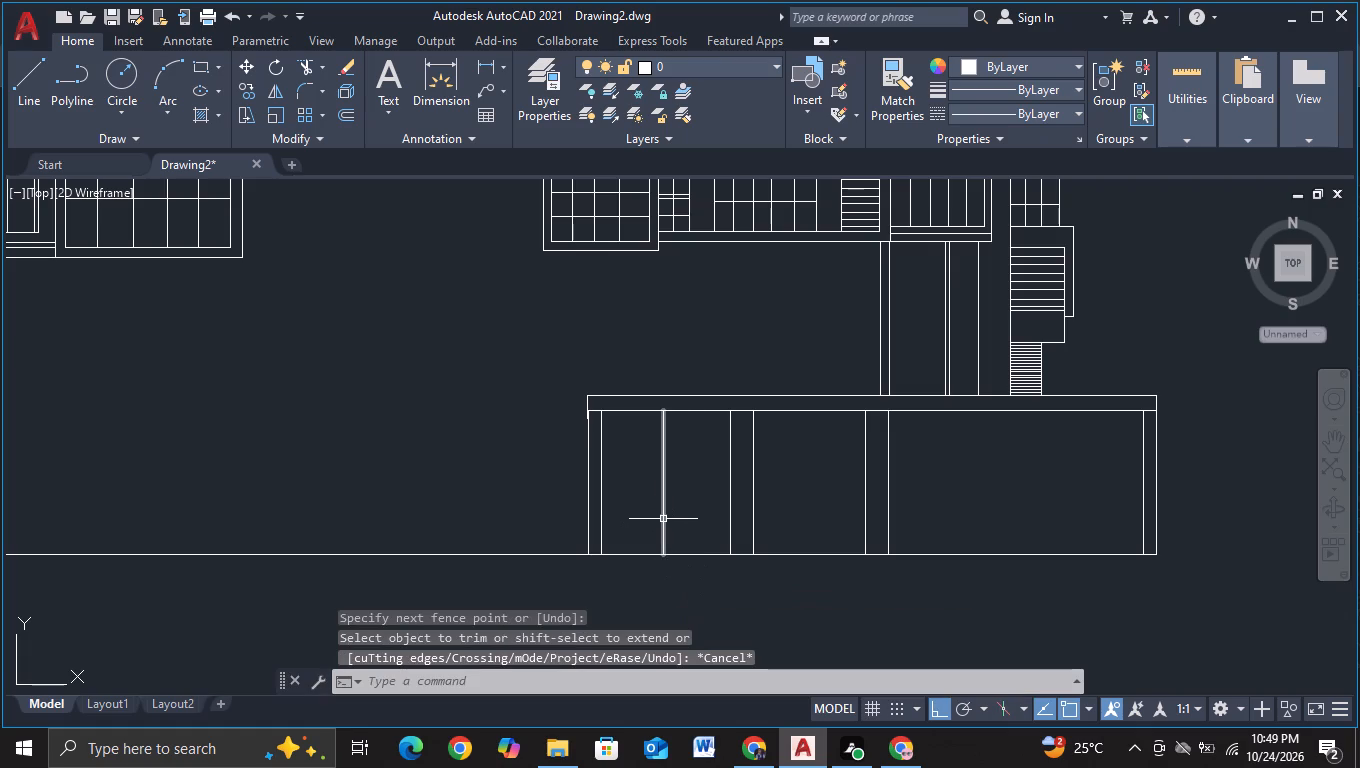
Copy the vertical divider about 18 units right into the second bay, and twice into the wide right-hand bay about 41 units away as a narrow pair.
{"action": "left_click", "coordinate": [663, 519]}
{"action": "key", "text": "c"}
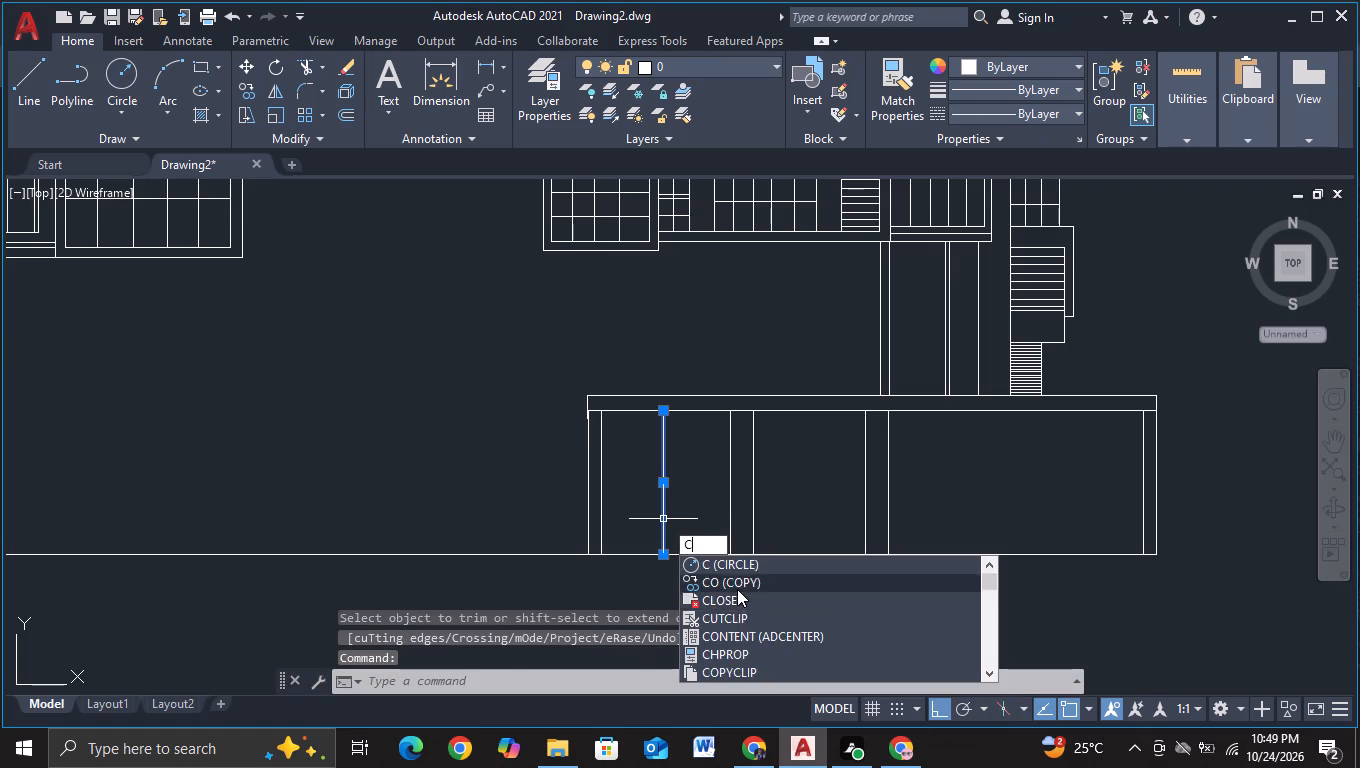
{"action": "left_click", "coordinate": [737, 589]}
{"action": "left_click", "coordinate": [718, 607]}
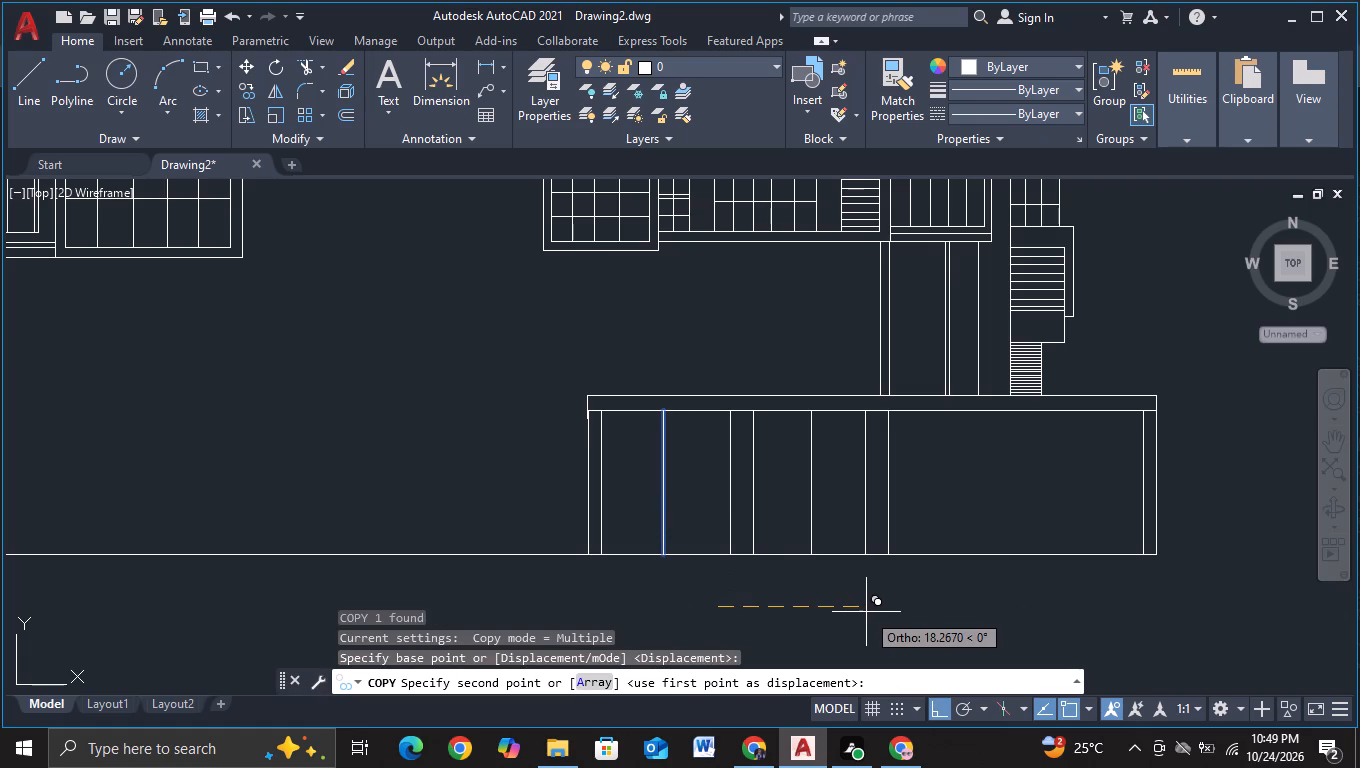
{"action": "left_click", "coordinate": [866, 612]}
{"action": "middle_click_drag", "start_coordinate": [866, 612], "coordinate": [644, 604]}
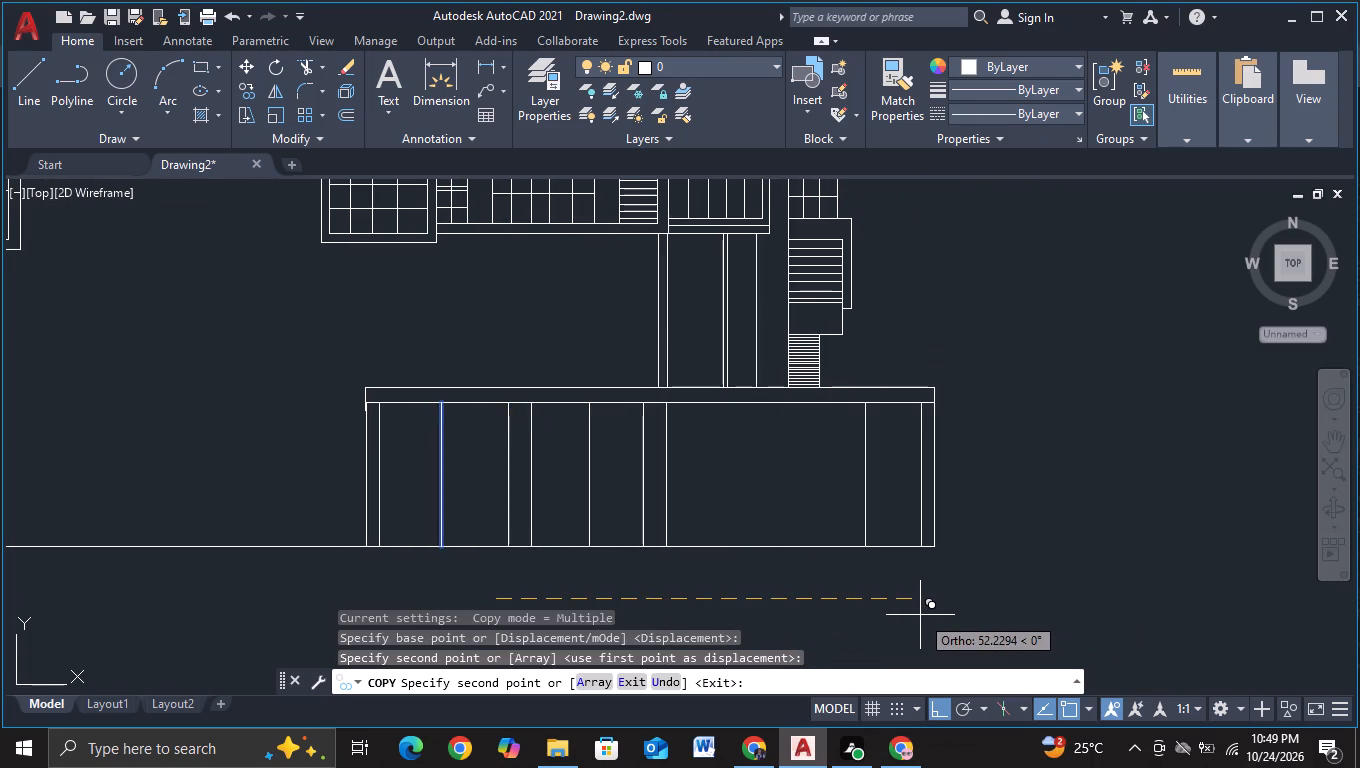
{"action": "left_click", "coordinate": [828, 622]}
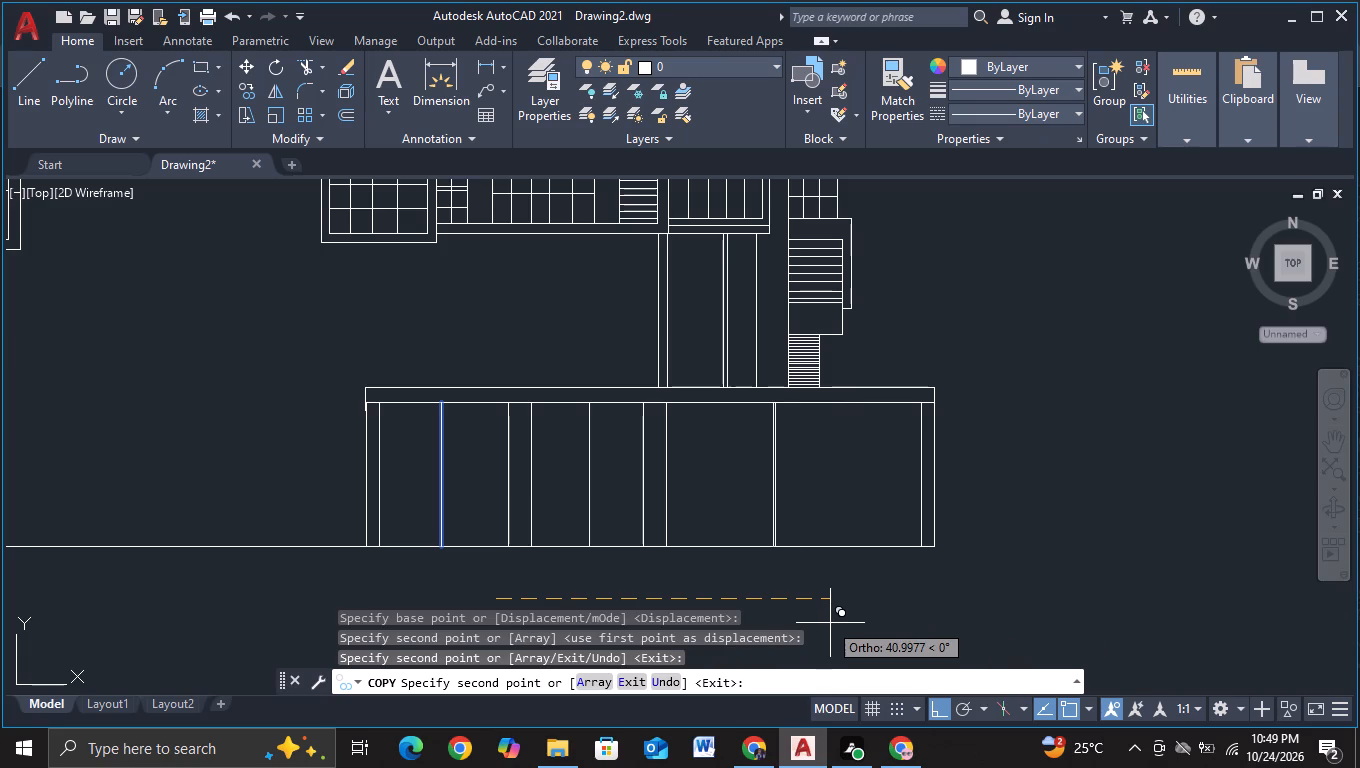
{"action": "left_click", "coordinate": [839, 624]}
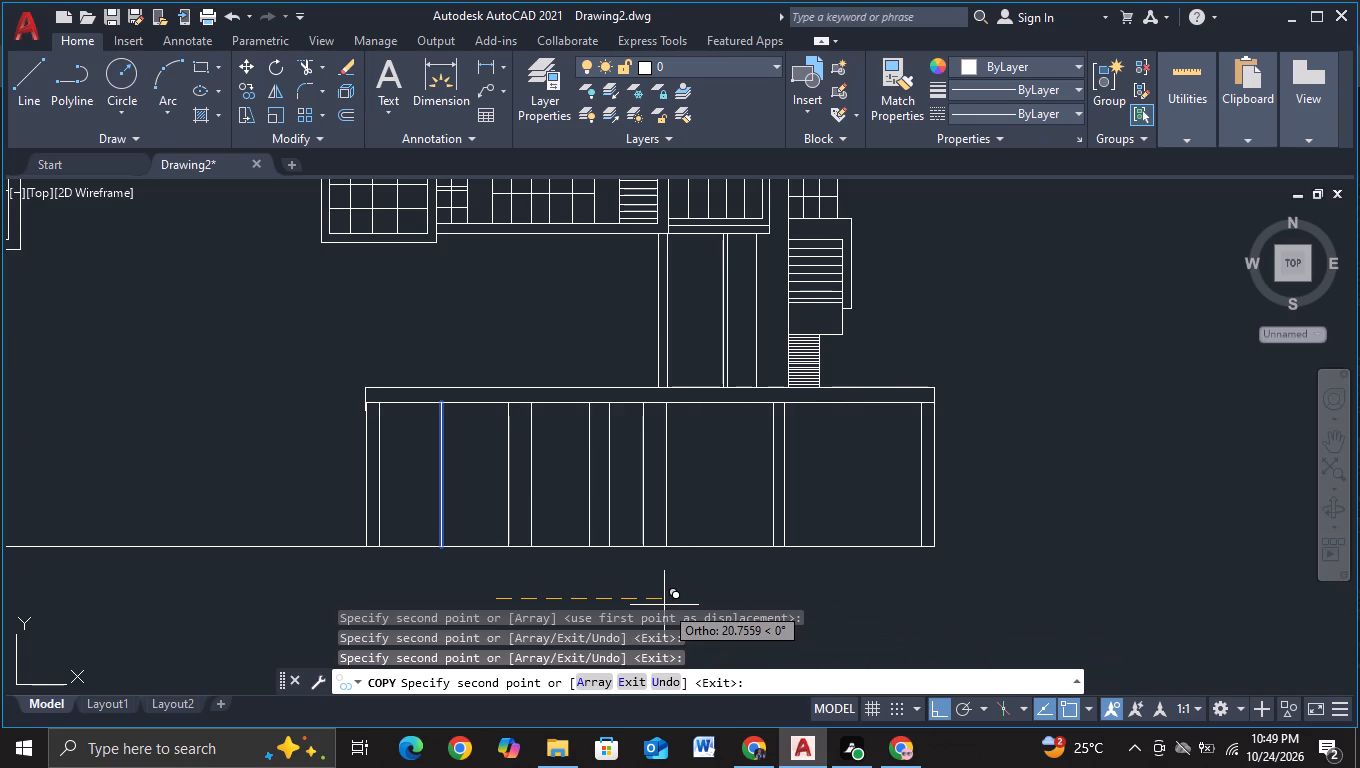
Place five more closely spaced copies of the divider just right of the third leg, starting about 29 units from the original.
{"action": "middle_click_drag", "start_coordinate": [664, 605], "coordinate": [676, 520]}
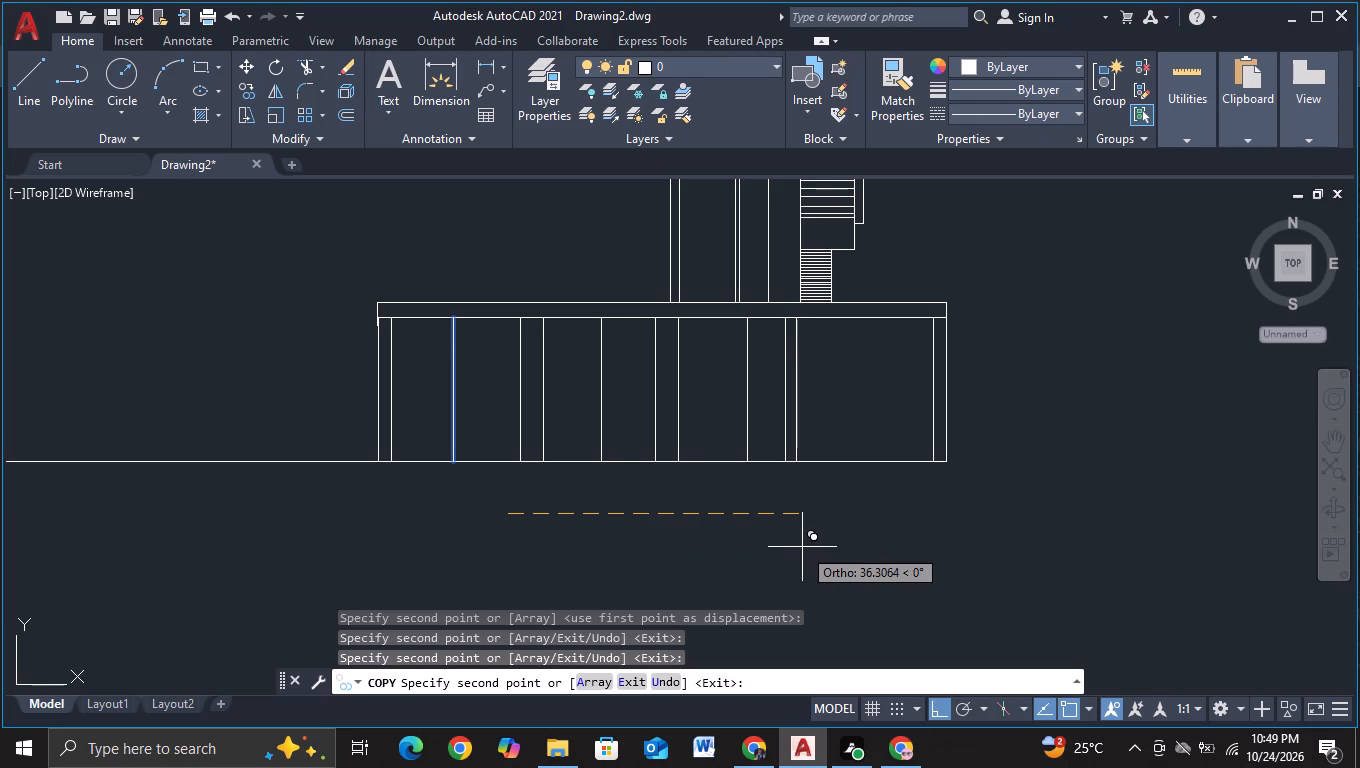
{"action": "left_click", "coordinate": [740, 557]}
{"action": "left_click", "coordinate": [747, 558]}
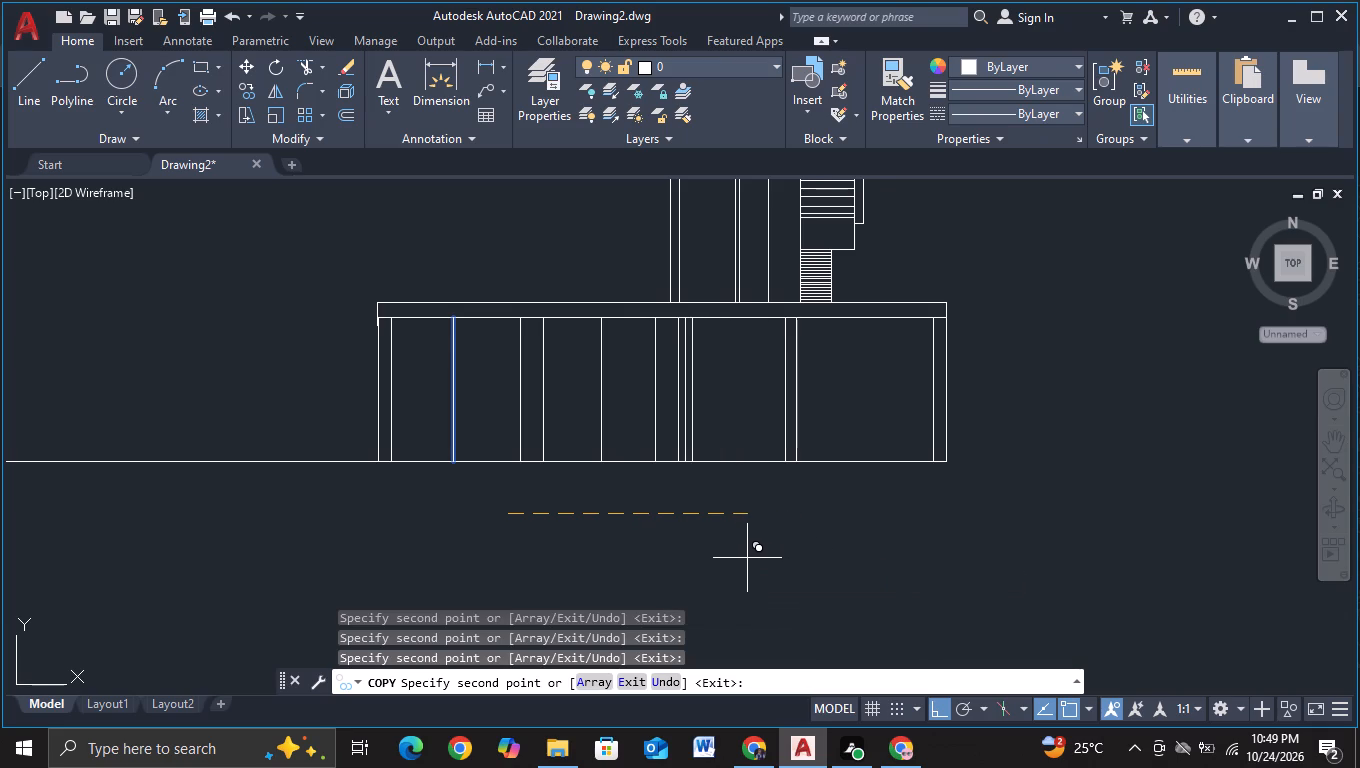
{"action": "left_click", "coordinate": [753, 561]}
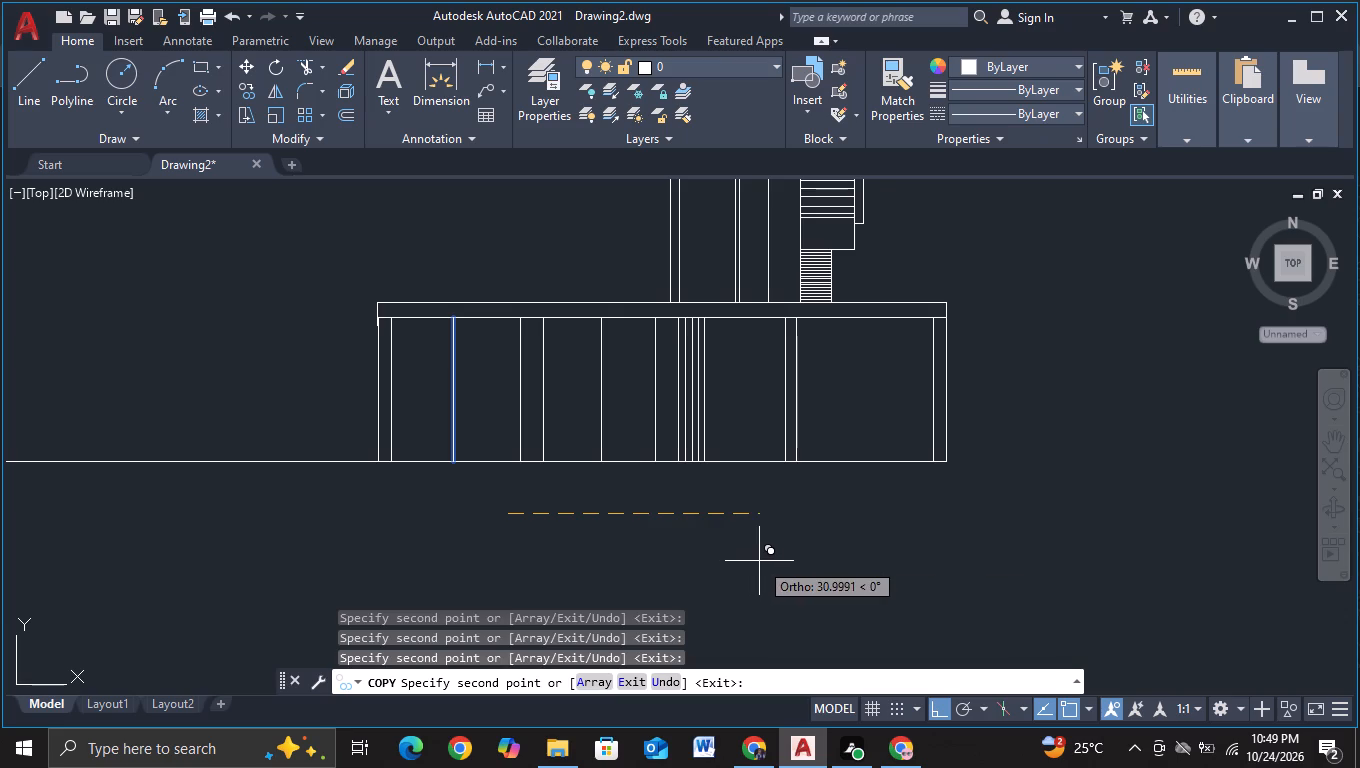
{"action": "left_click", "coordinate": [759, 561]}
{"action": "left_click", "coordinate": [766, 561]}
{"action": "key", "text": "Escape"}
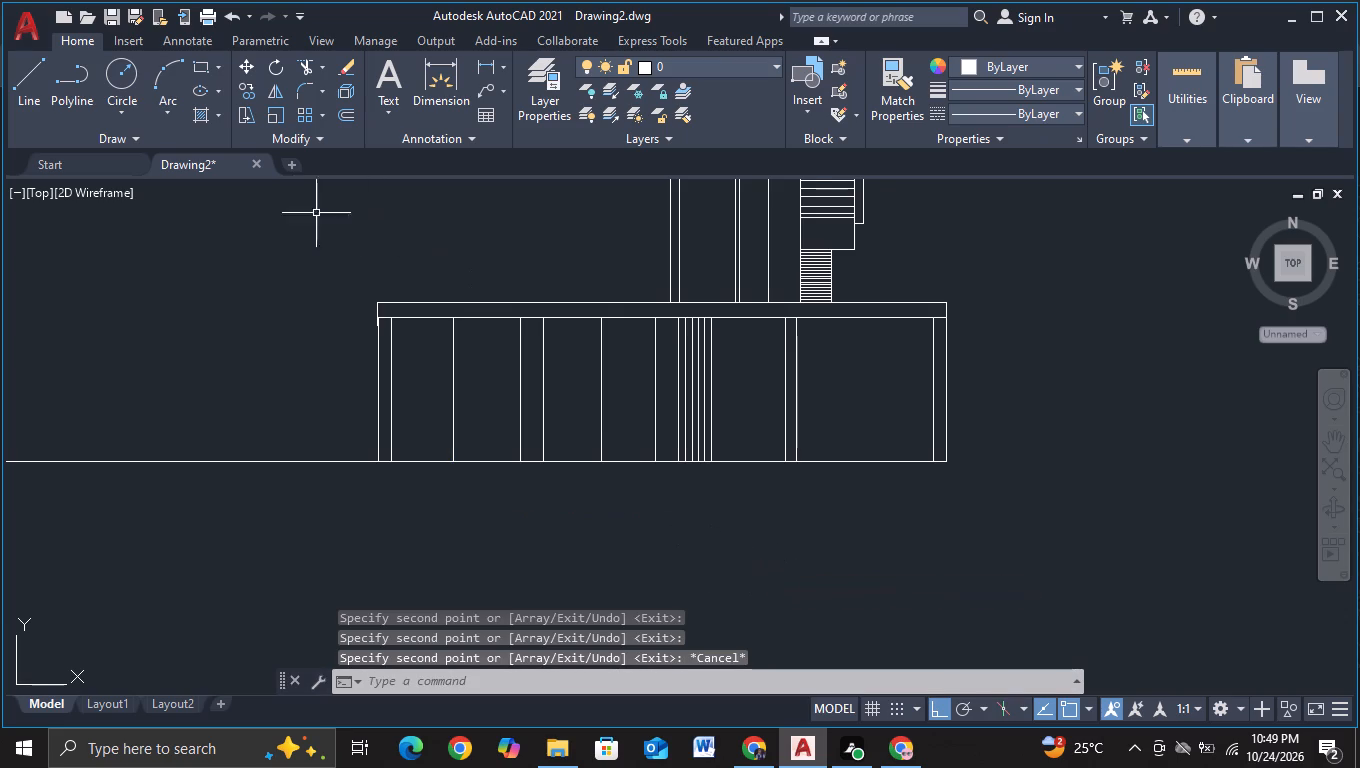
Draw a horizontal line about 48 units long across the bays near mid-height, from outside the first leg to past the five close vertical lines.
{"action": "left_click", "coordinate": [28, 69]}
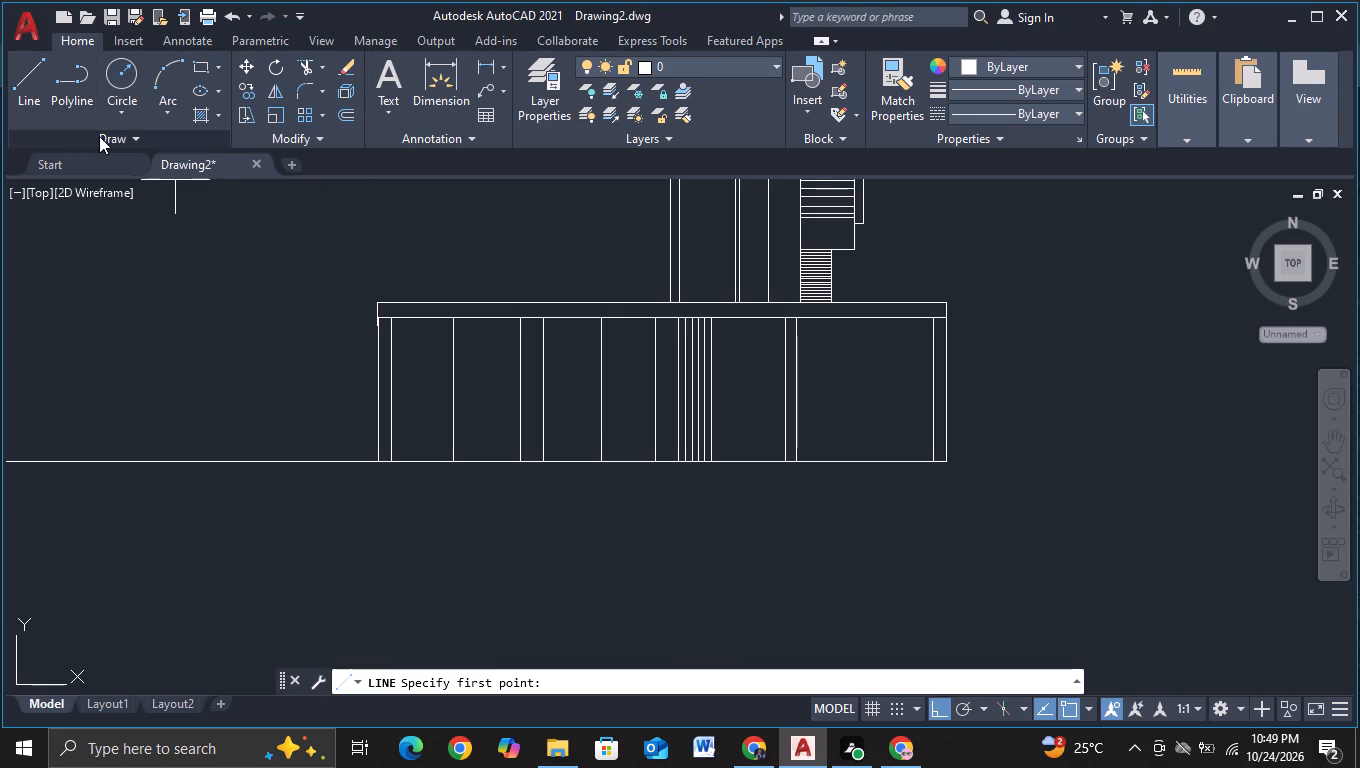
{"action": "key", "text": "Escape"}
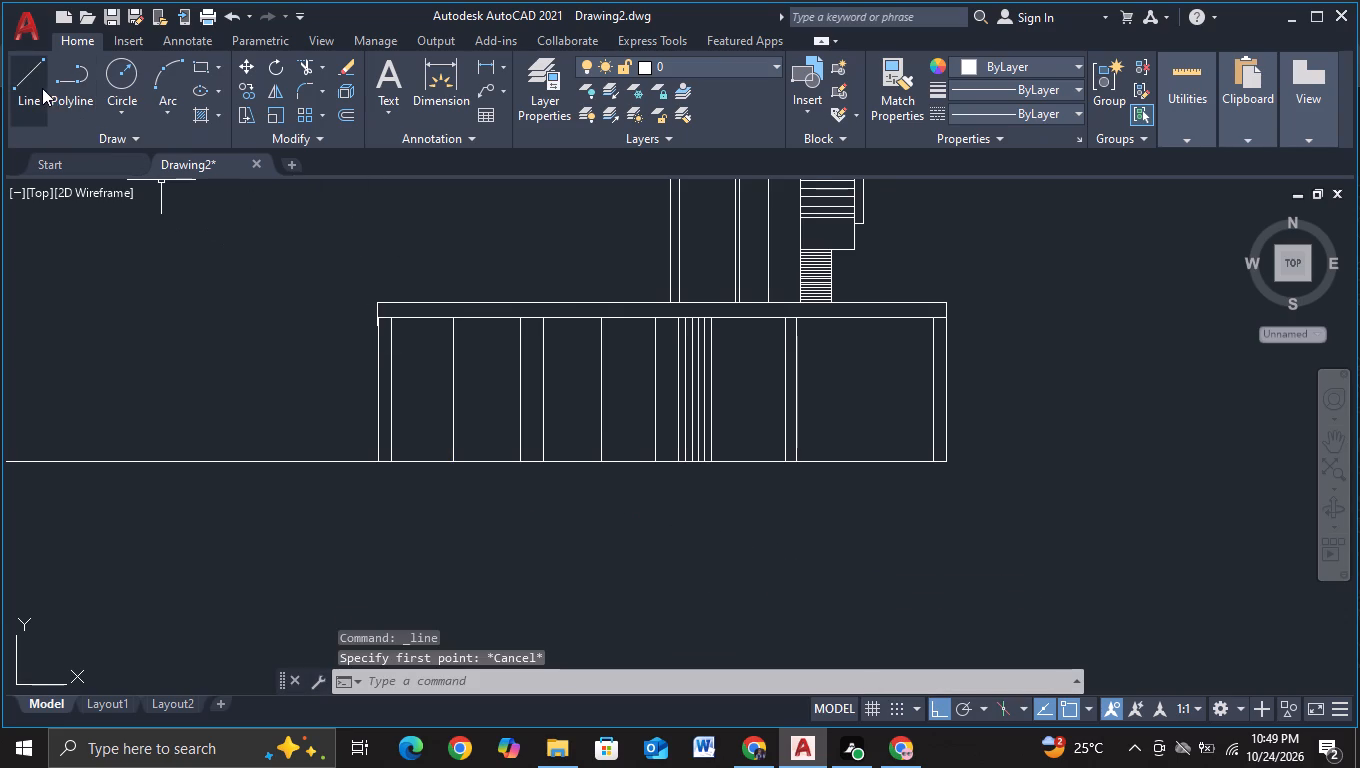
{"action": "left_click", "coordinate": [42, 88]}
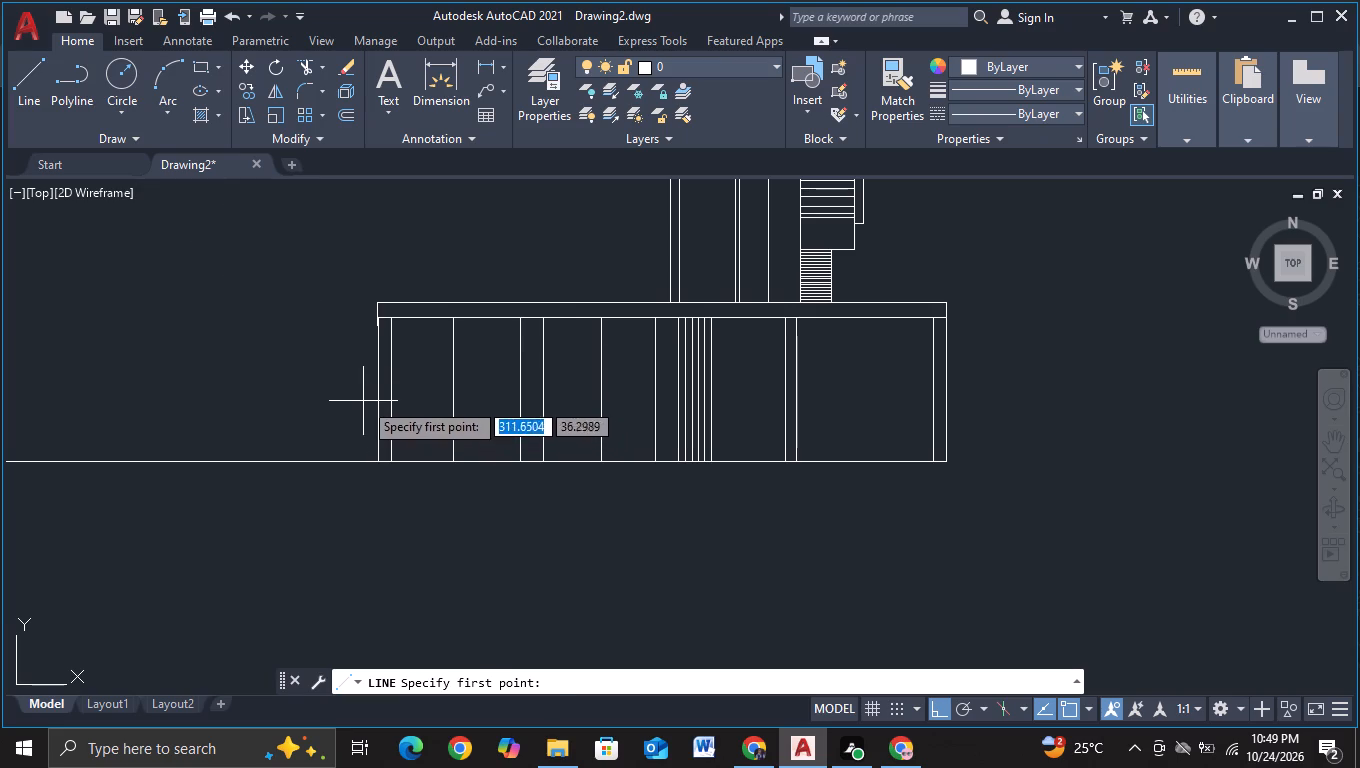
{"action": "left_click", "coordinate": [363, 399]}
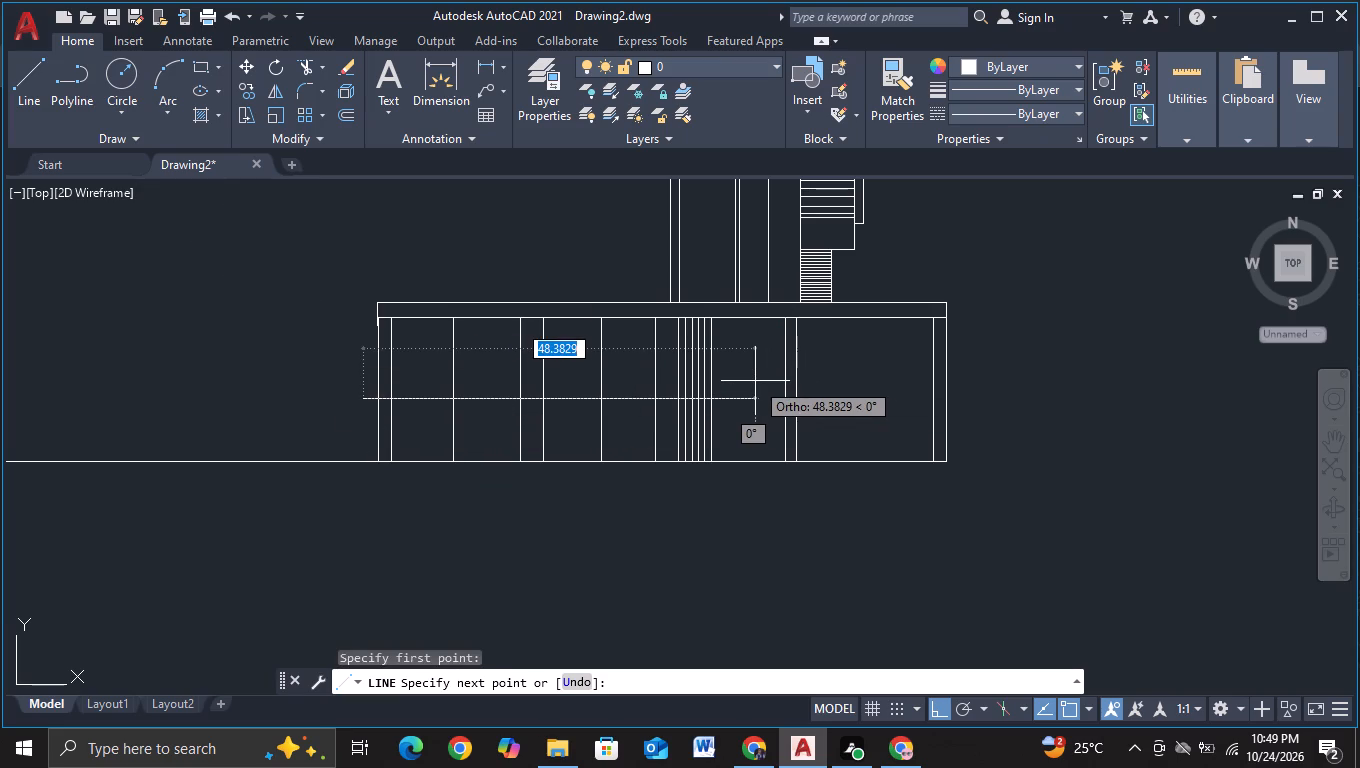
{"action": "left_click", "coordinate": [755, 381]}
{"action": "key", "text": "Escape"}
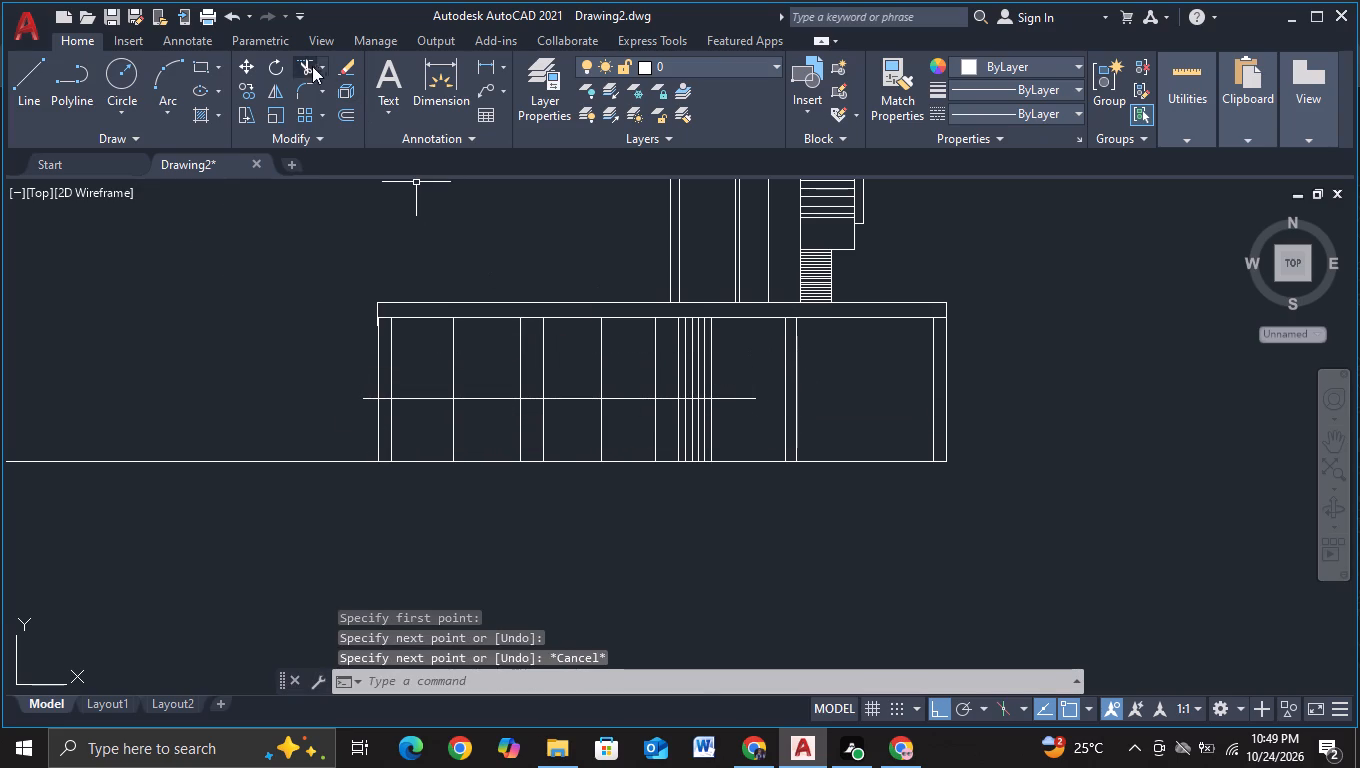
Trim the horizontal line beyond the five close vertical lines, outside the first leg, and inside each of the three left legs.
{"action": "left_click", "coordinate": [300, 65]}
{"action": "left_click", "coordinate": [733, 380]}
{"action": "left_click", "coordinate": [723, 440]}
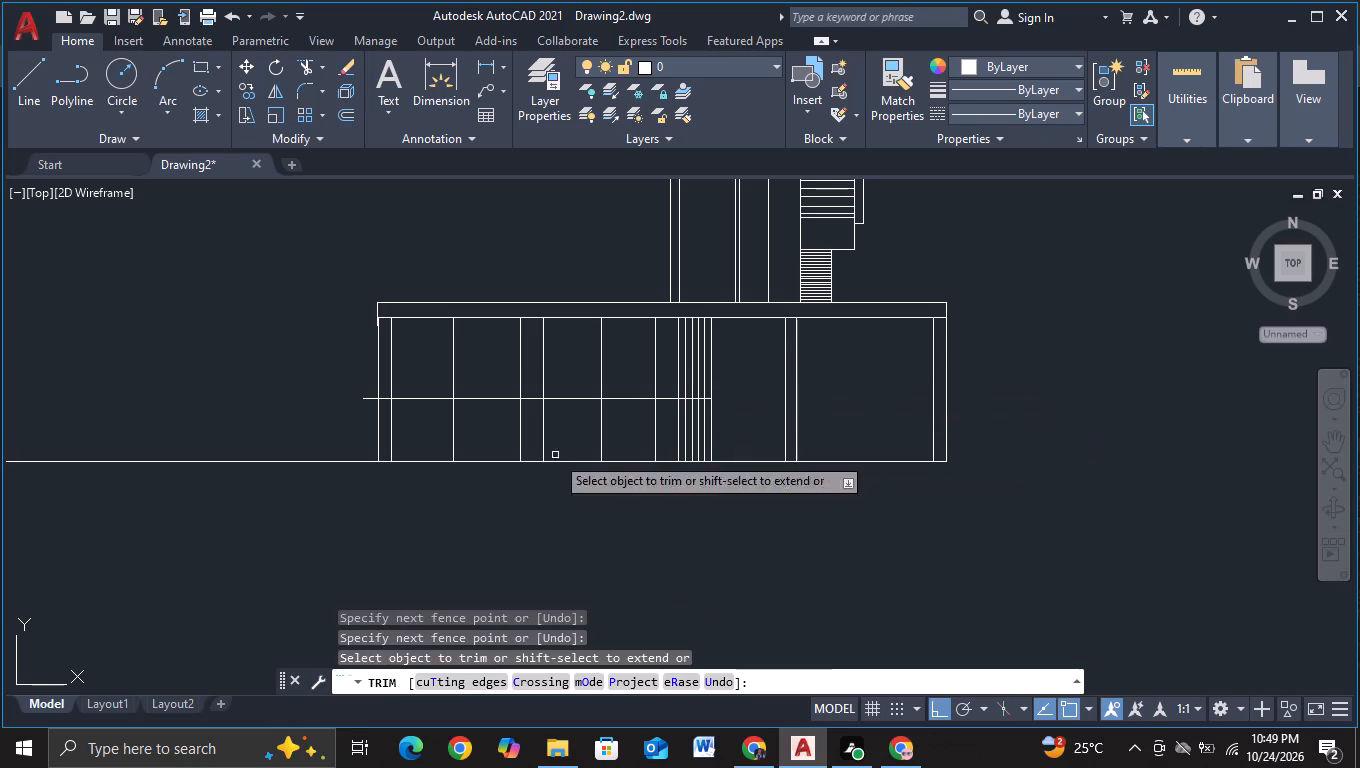
{"action": "left_click", "coordinate": [371, 393]}
{"action": "left_click", "coordinate": [365, 407]}
{"action": "scroll", "coordinate": [381, 393], "scroll_direction": "up", "scroll_amount": 1}
{"action": "left_click", "coordinate": [381, 393]}
{"action": "left_click", "coordinate": [382, 413]}
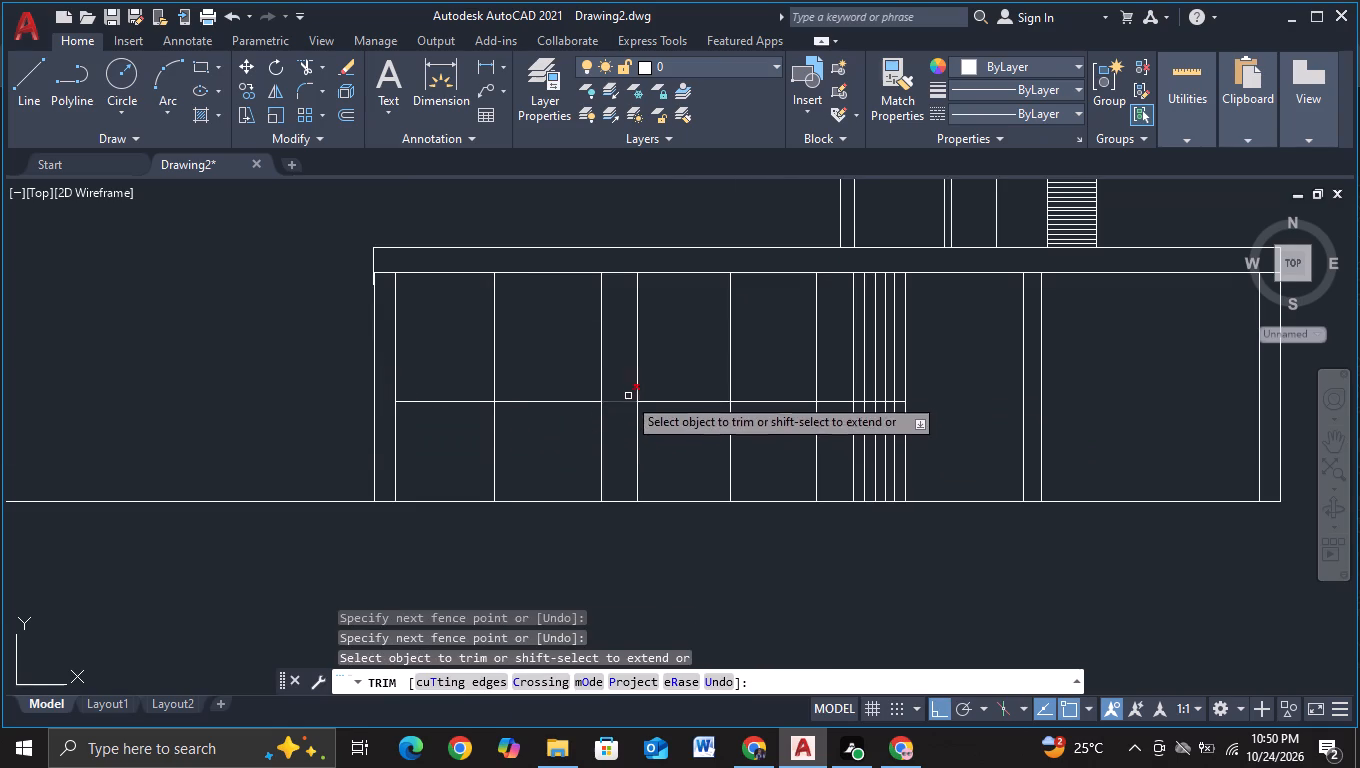
{"action": "left_click", "coordinate": [623, 388]}
{"action": "left_click", "coordinate": [613, 435]}
{"action": "left_click", "coordinate": [833, 393]}
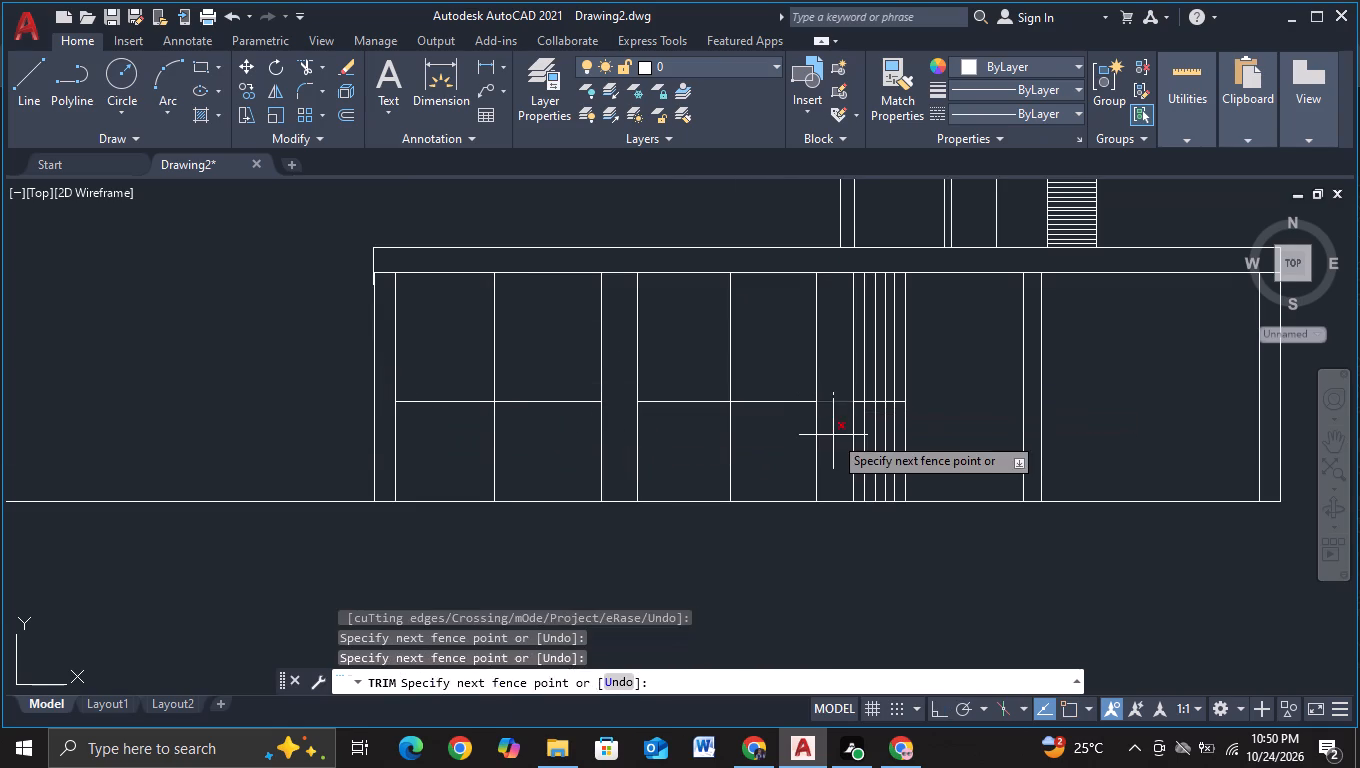
{"action": "left_click", "coordinate": [833, 435]}
{"action": "scroll", "coordinate": [777, 509], "scroll_direction": "down", "scroll_amount": 1}
{"action": "middle_click_drag", "start_coordinate": [794, 550], "coordinate": [682, 555]}
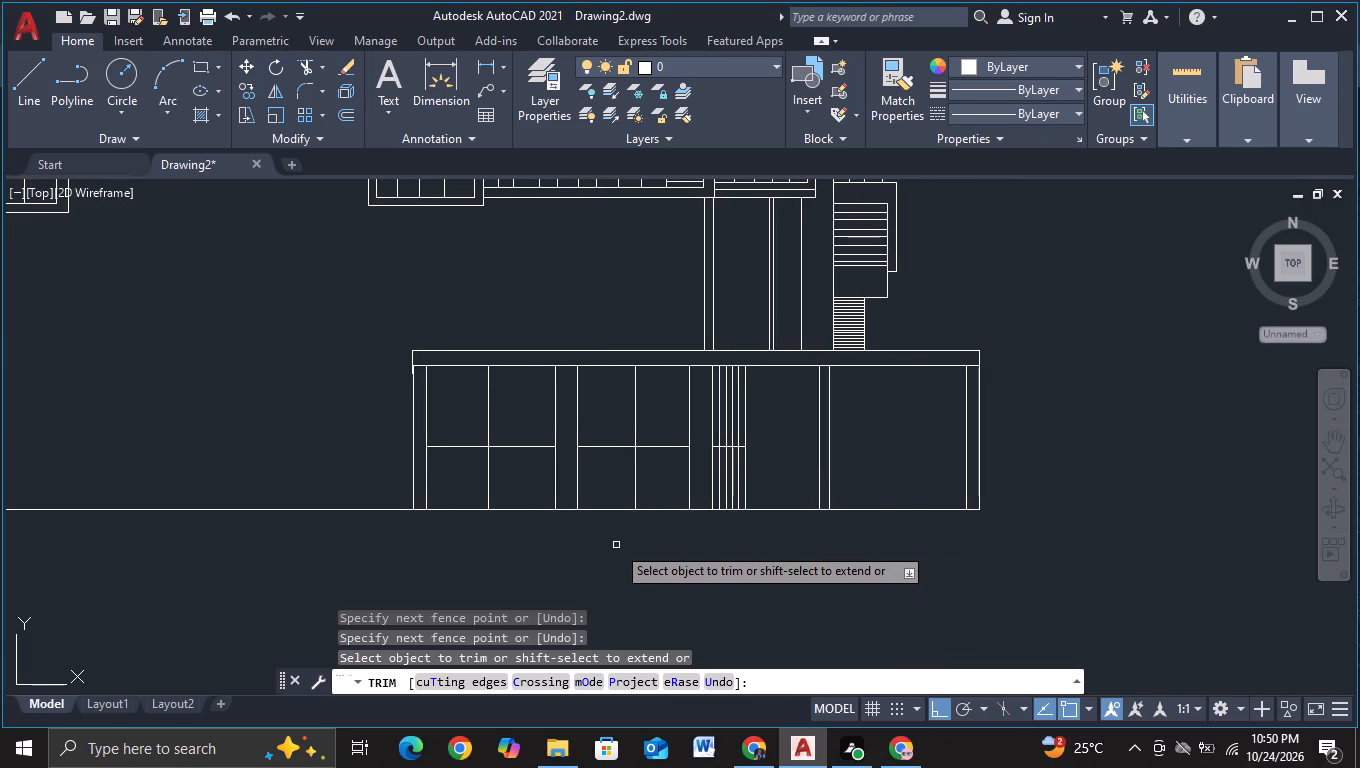
{"action": "key", "text": "Escape"}
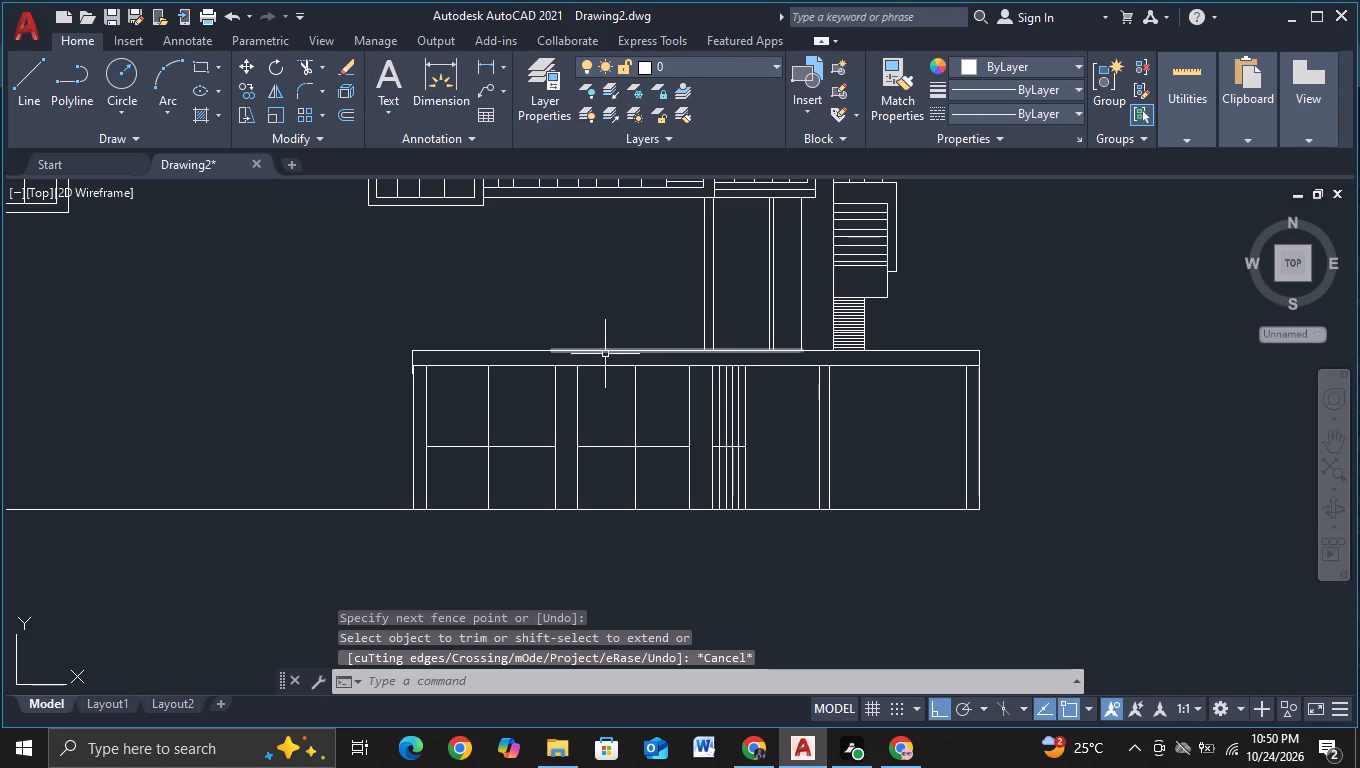
Copy the slab's bottom line about 2 units straight down.
{"action": "left_click", "coordinate": [599, 366]}
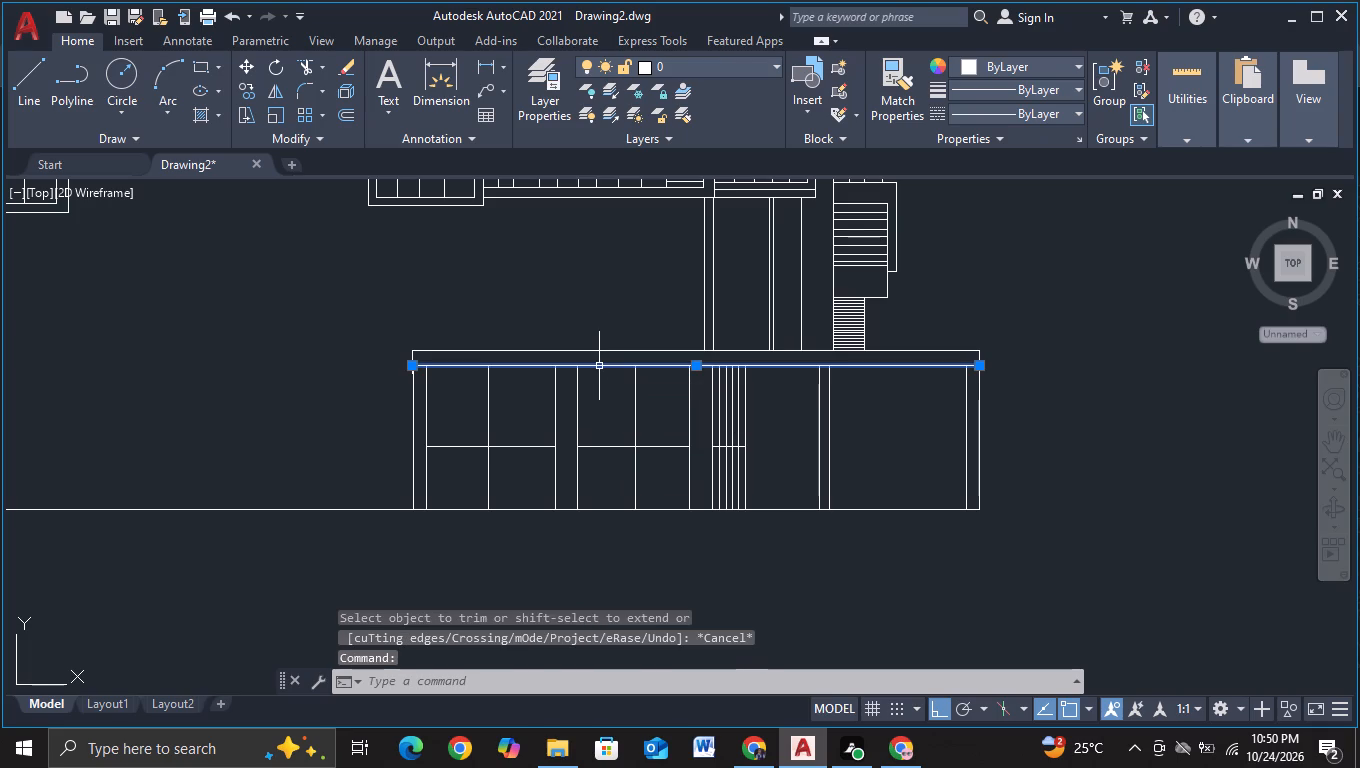
{"action": "key", "text": "c"}
{"action": "left_click", "coordinate": [633, 423]}
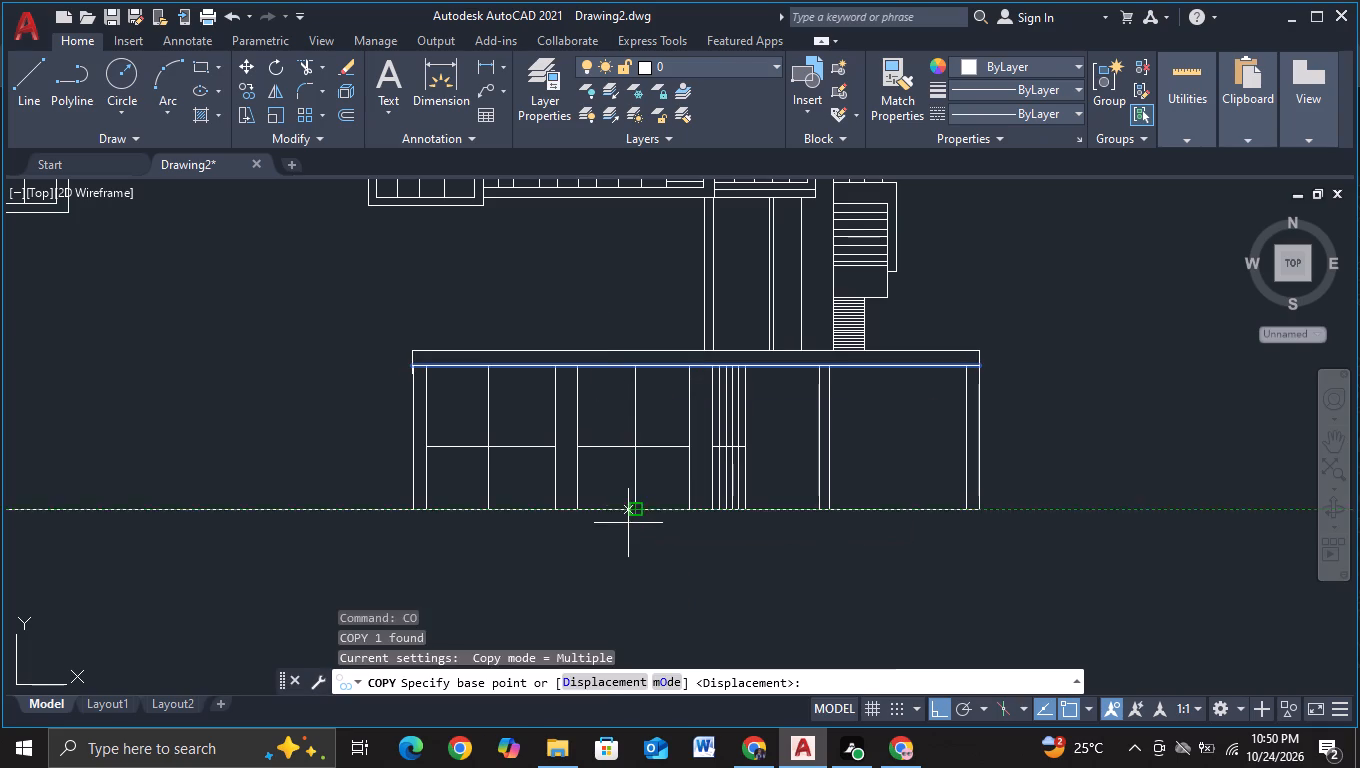
{"action": "left_click", "coordinate": [630, 529]}
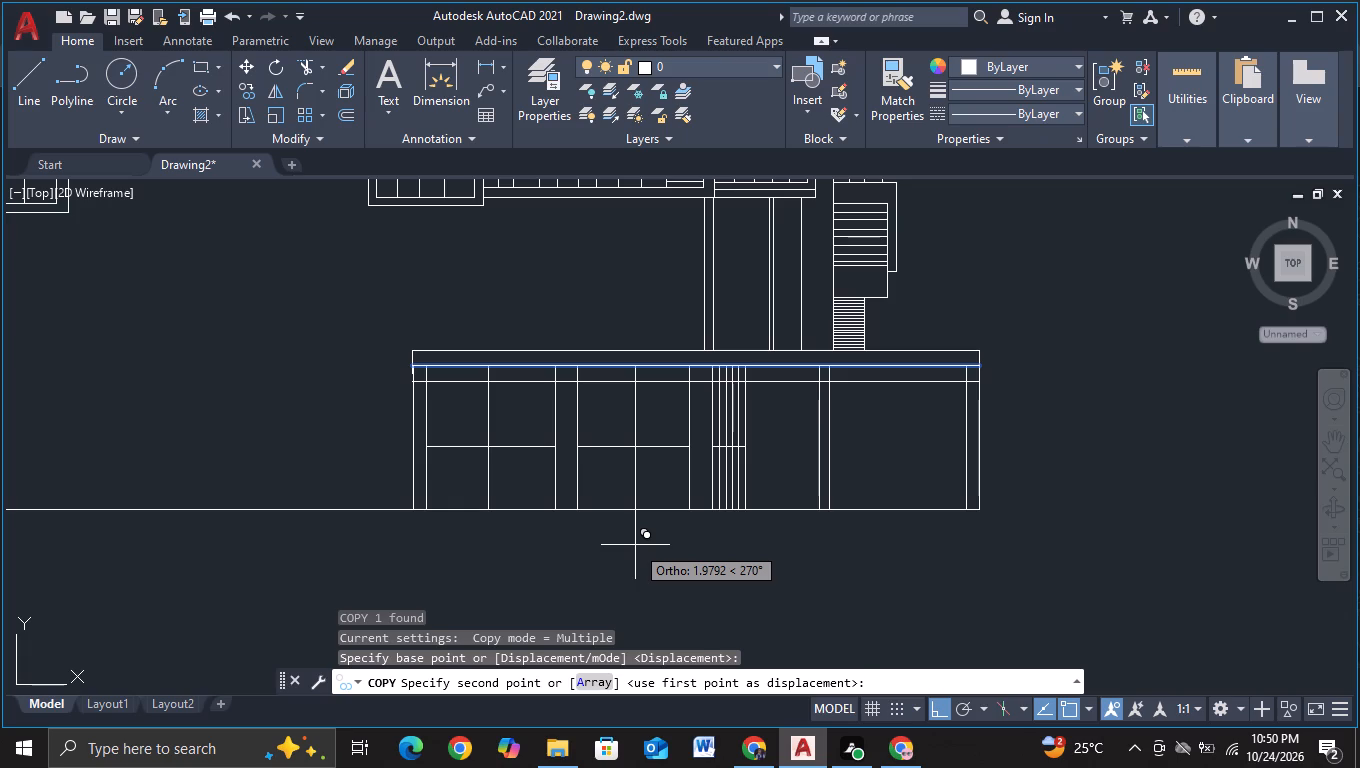
{"action": "left_click", "coordinate": [635, 545]}
{"action": "key", "text": "Escape"}
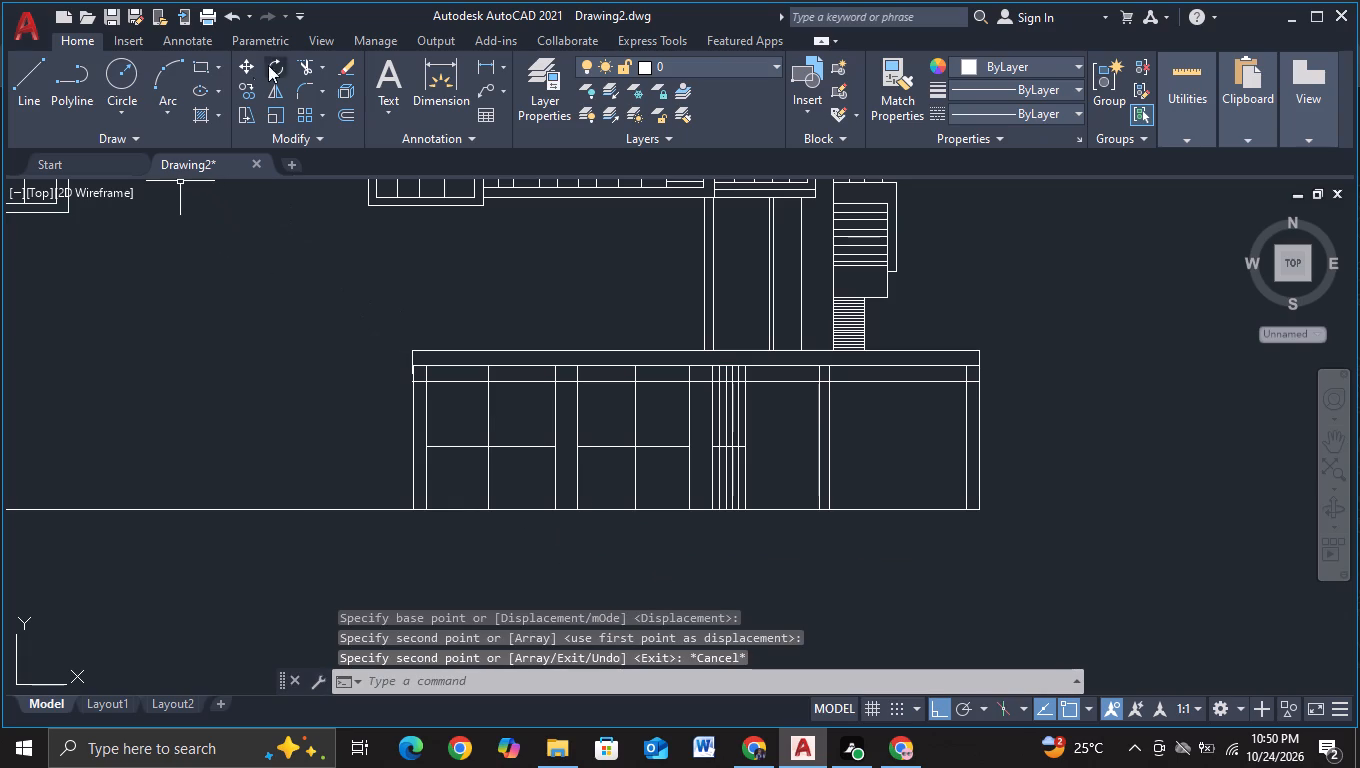
Trim the copied line inside the three left legs, and trim the first two bays' dividers between it and the slab.
{"action": "left_click", "coordinate": [308, 74]}
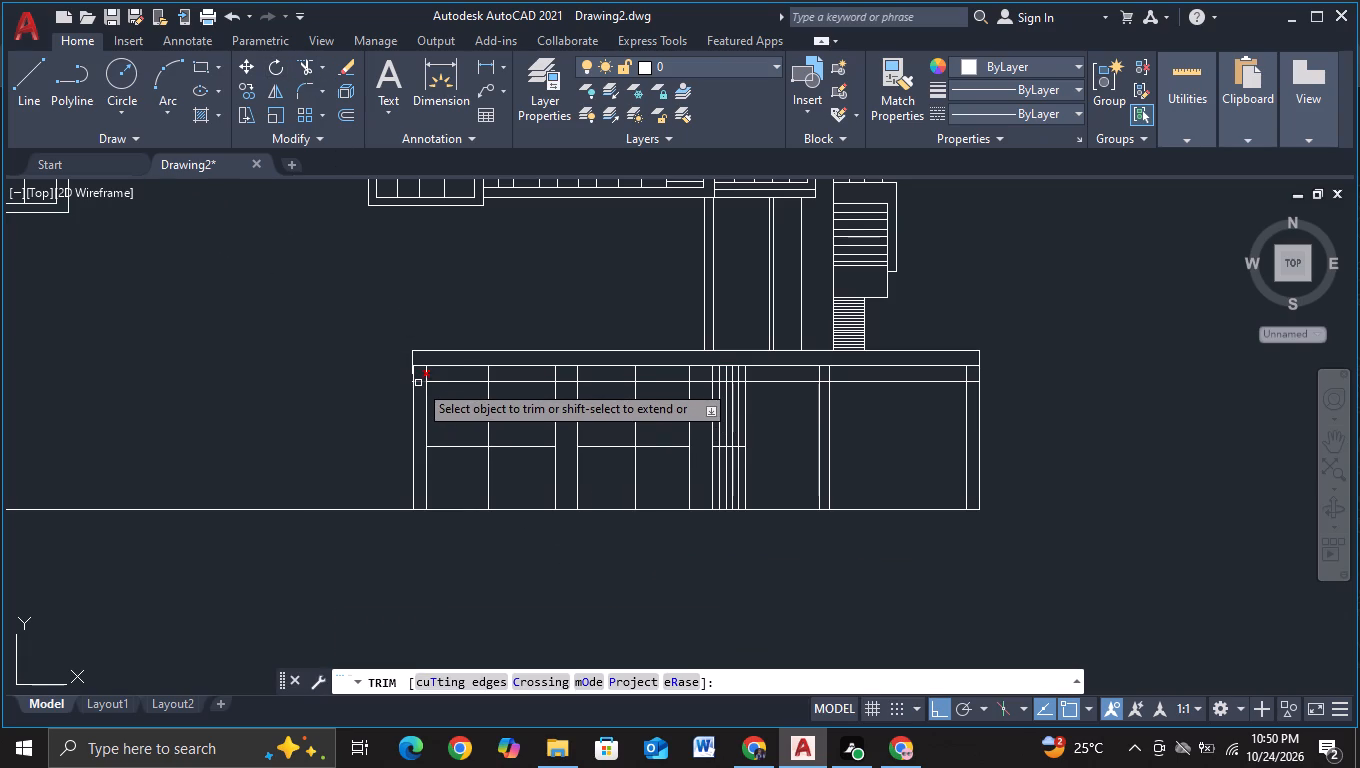
{"action": "left_click", "coordinate": [418, 383]}
{"action": "left_click", "coordinate": [418, 381]}
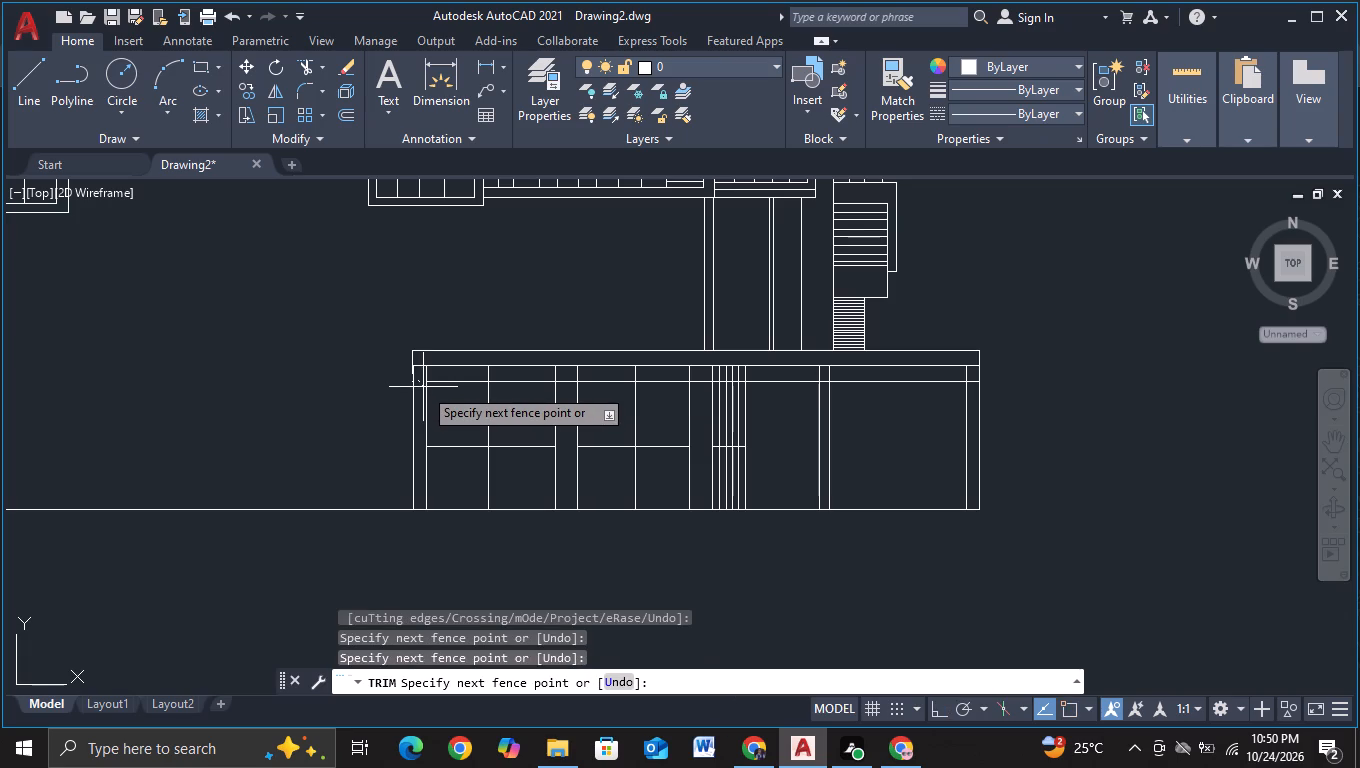
{"action": "left_click", "coordinate": [421, 395]}
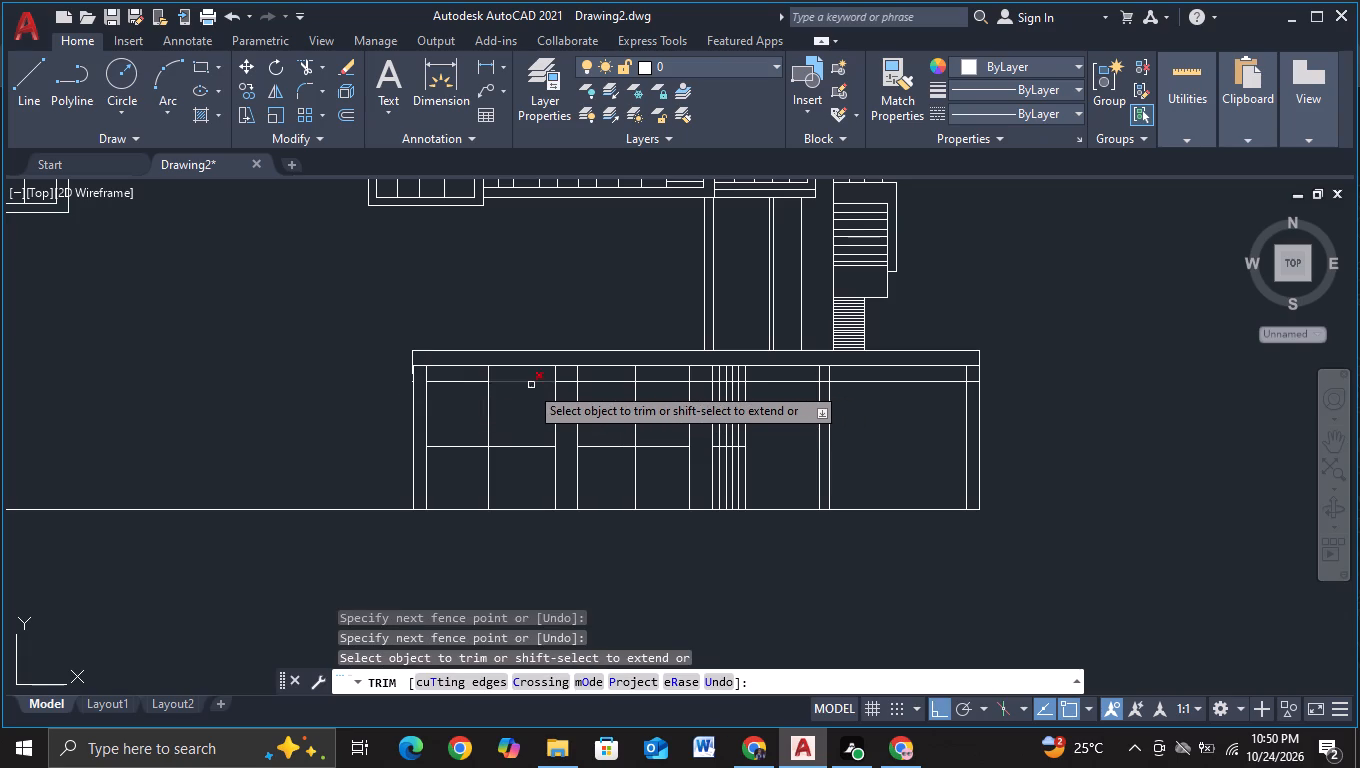
{"action": "left_click", "coordinate": [476, 374]}
{"action": "left_click", "coordinate": [522, 375]}
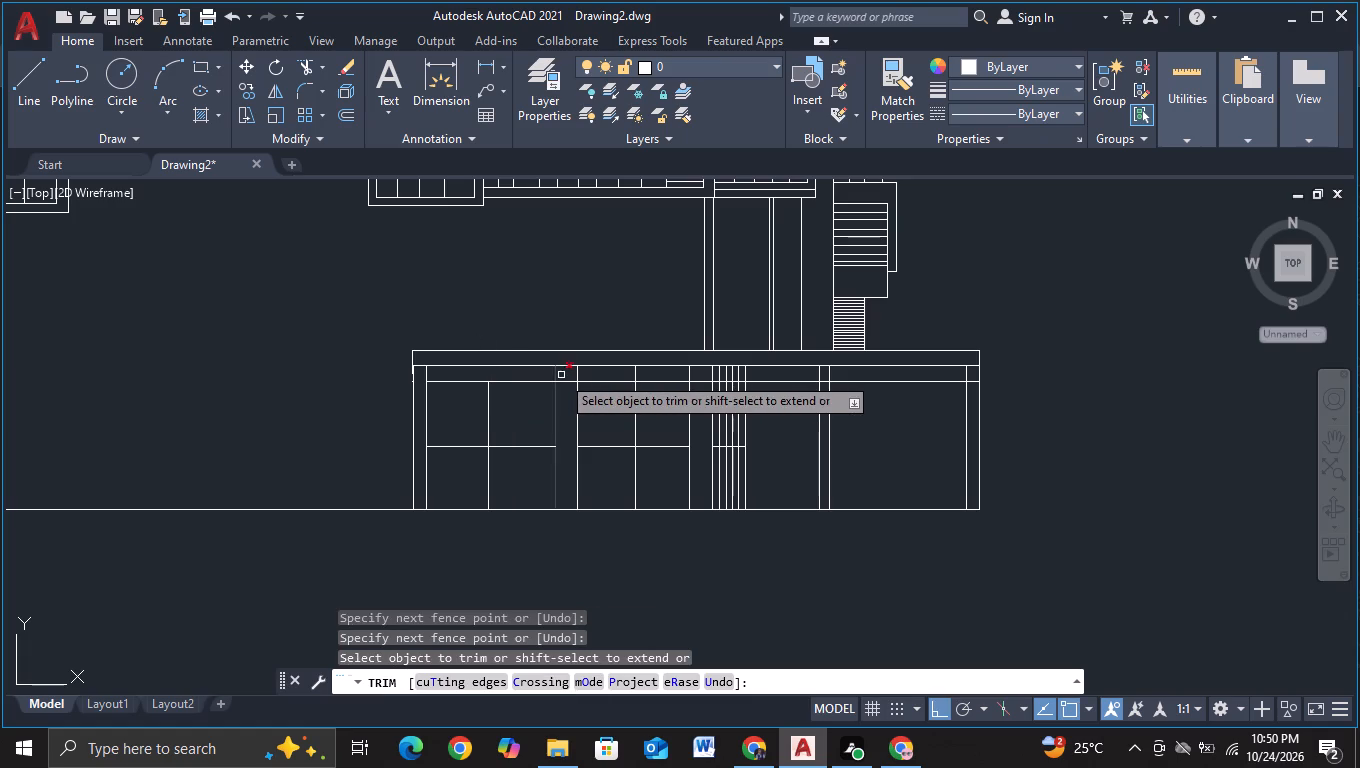
{"action": "left_click", "coordinate": [565, 375]}
{"action": "left_click", "coordinate": [559, 393]}
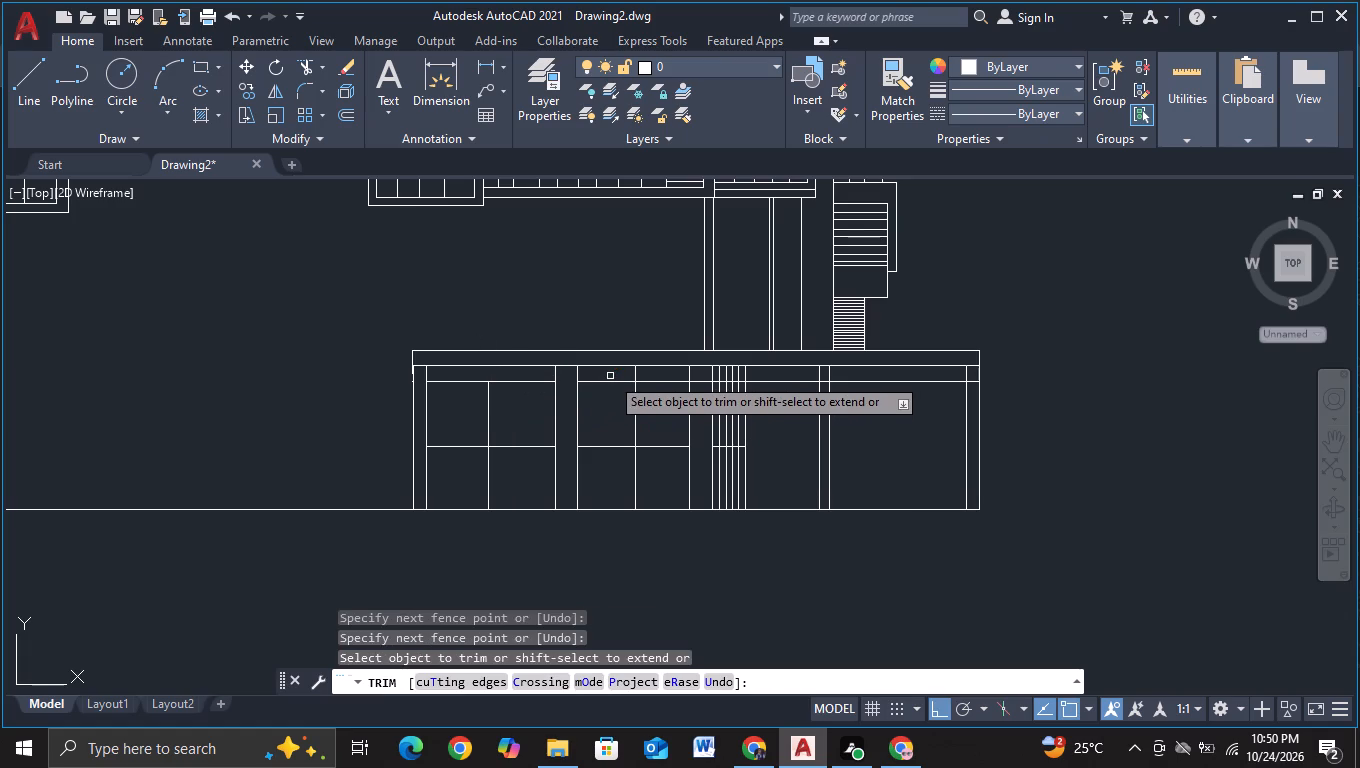
{"action": "left_click", "coordinate": [618, 376]}
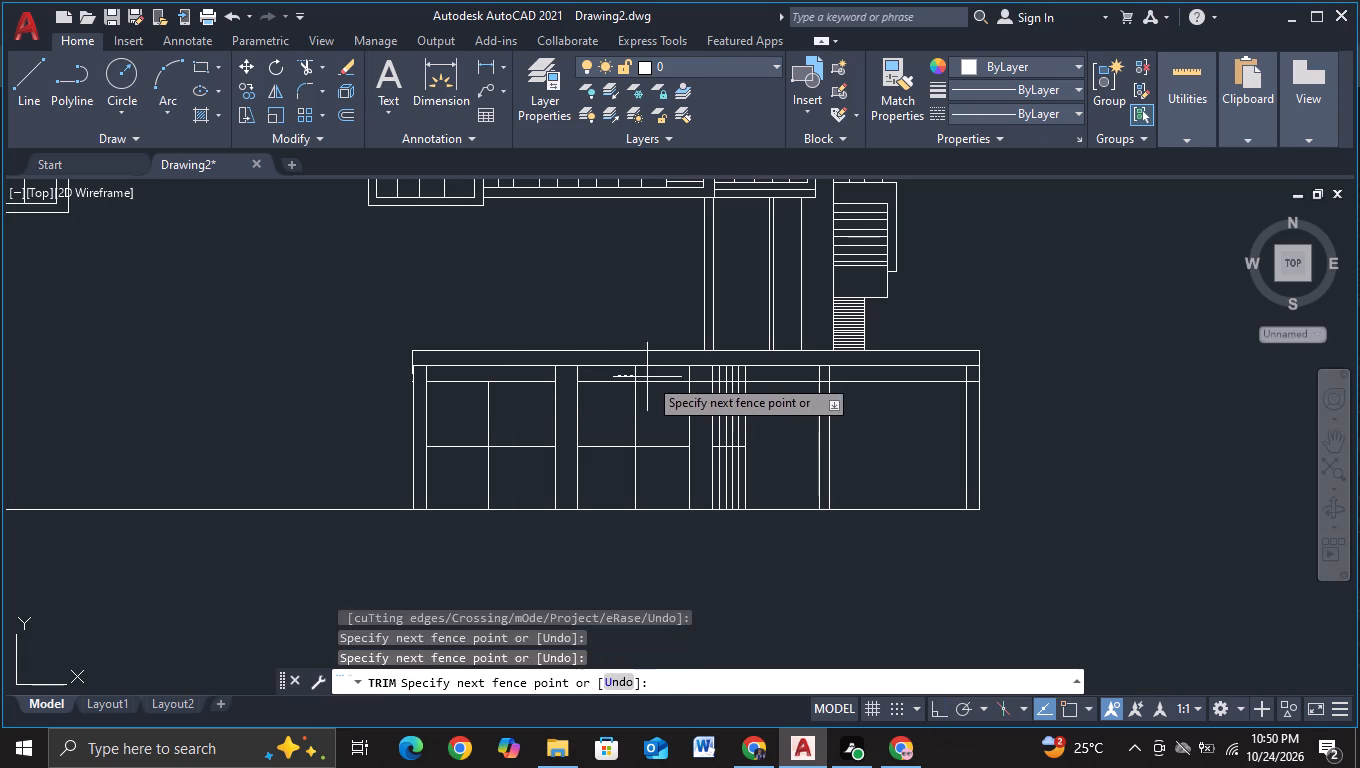
{"action": "left_click", "coordinate": [664, 377]}
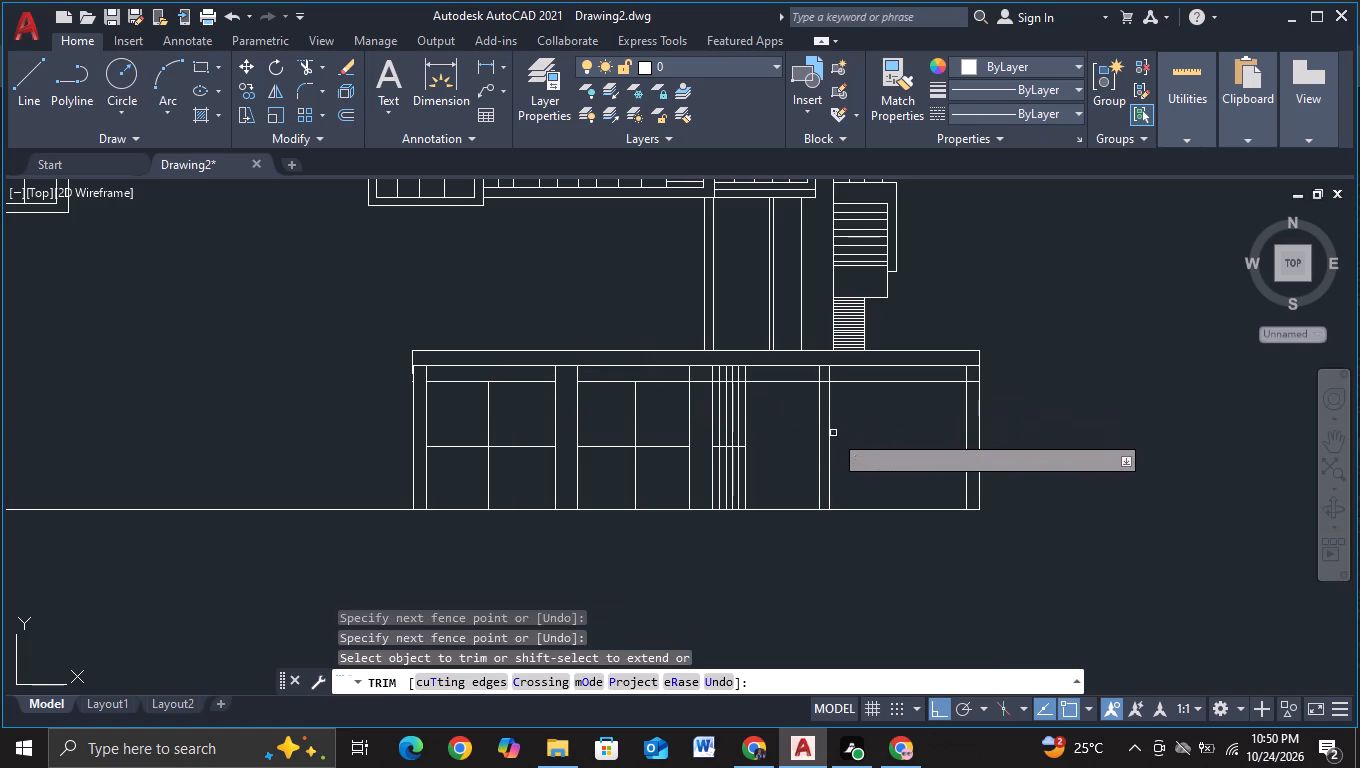
{"action": "left_click", "coordinate": [704, 381]}
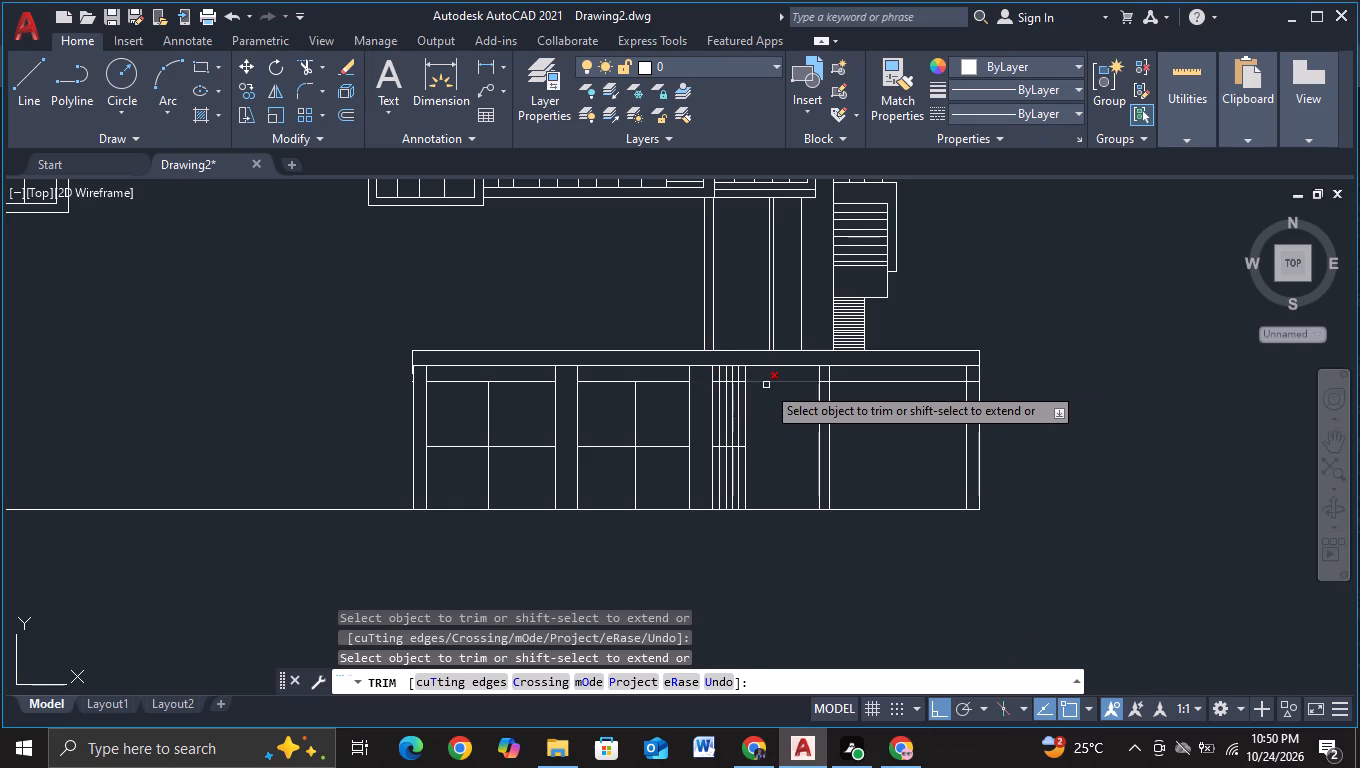
{"action": "scroll", "coordinate": [738, 379], "scroll_direction": "up", "scroll_amount": 2}
{"action": "key", "text": "Escape"}
{"action": "key", "text": "Escape"}
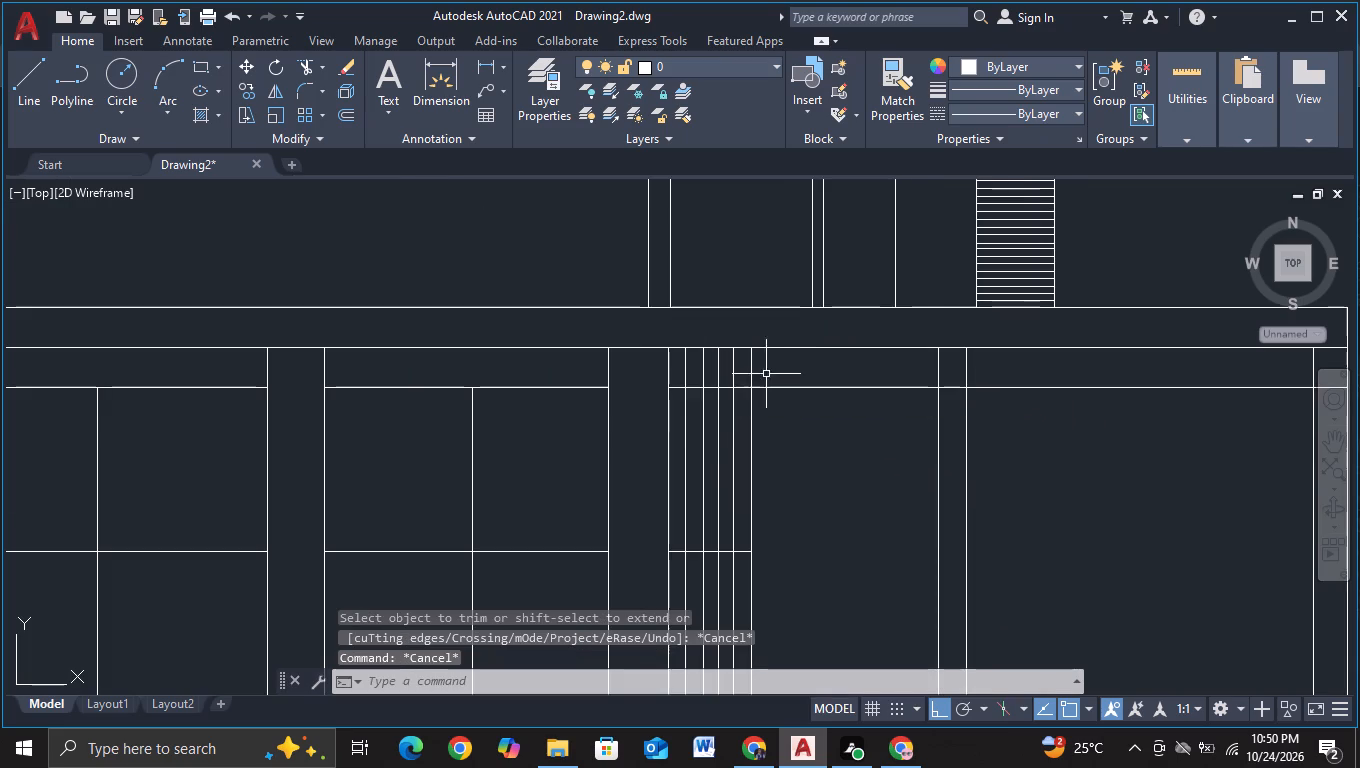
Trim the copied line under the slab inside the fourth leg and inside the outermost leg.
{"action": "left_click", "coordinate": [300, 58]}
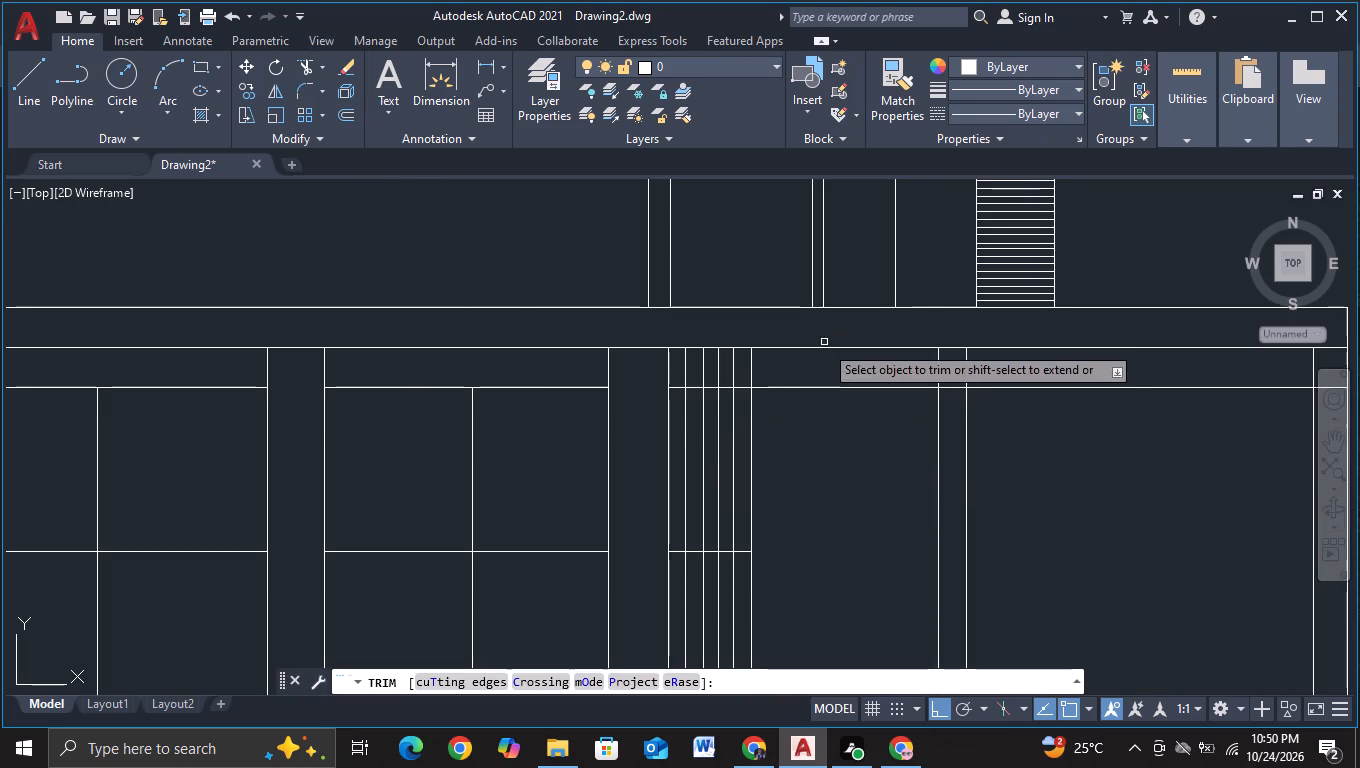
{"action": "scroll", "coordinate": [822, 370], "scroll_direction": "down", "scroll_amount": 2}
{"action": "scroll", "coordinate": [896, 395], "scroll_direction": "up", "scroll_amount": 1}
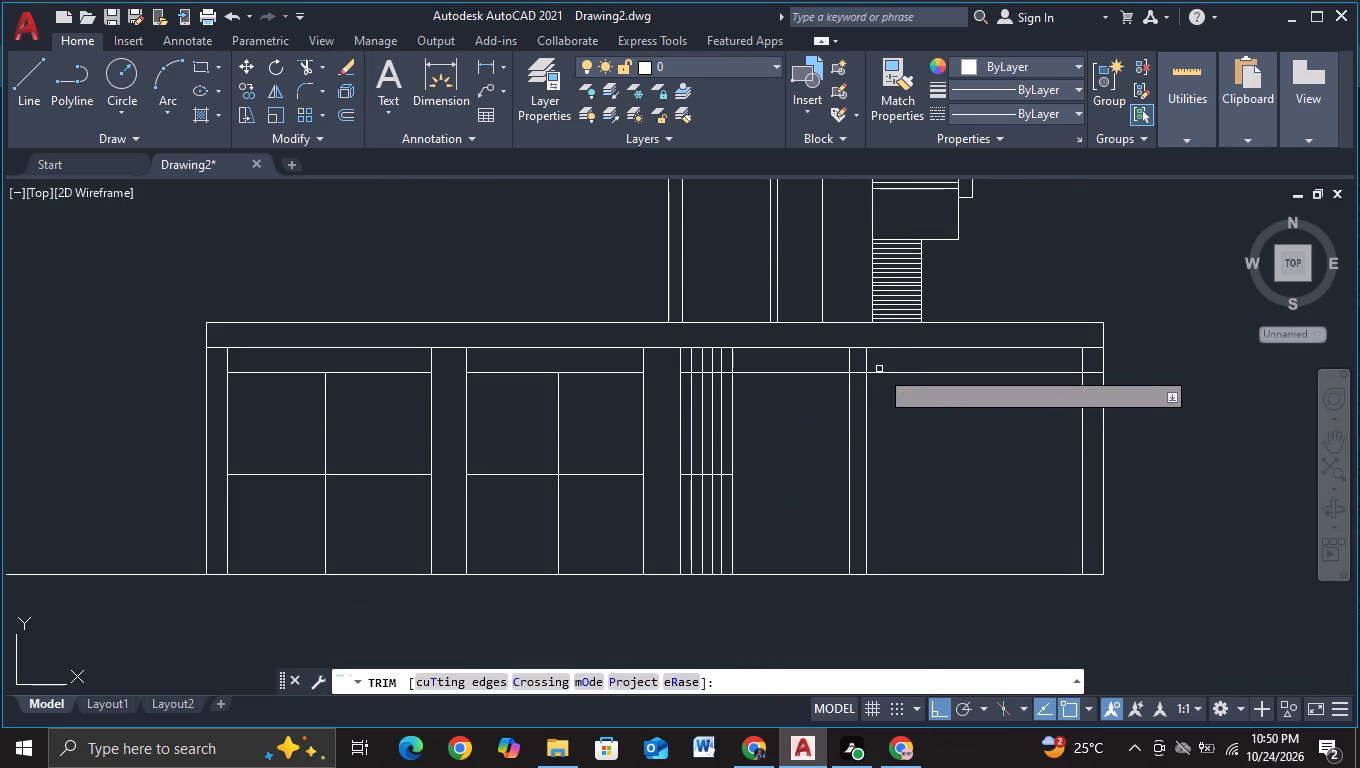
{"action": "left_click", "coordinate": [858, 372]}
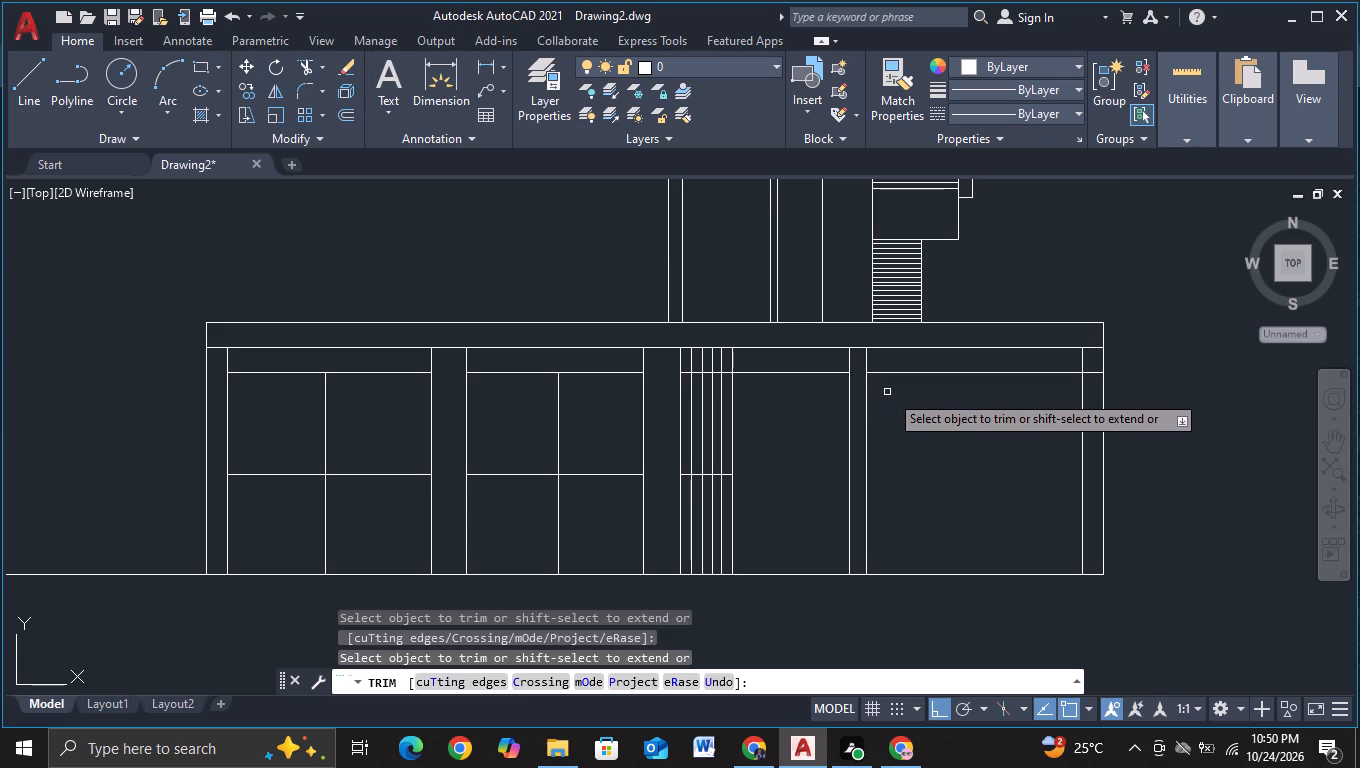
{"action": "middle_click_drag", "start_coordinate": [1006, 427], "coordinate": [865, 461]}
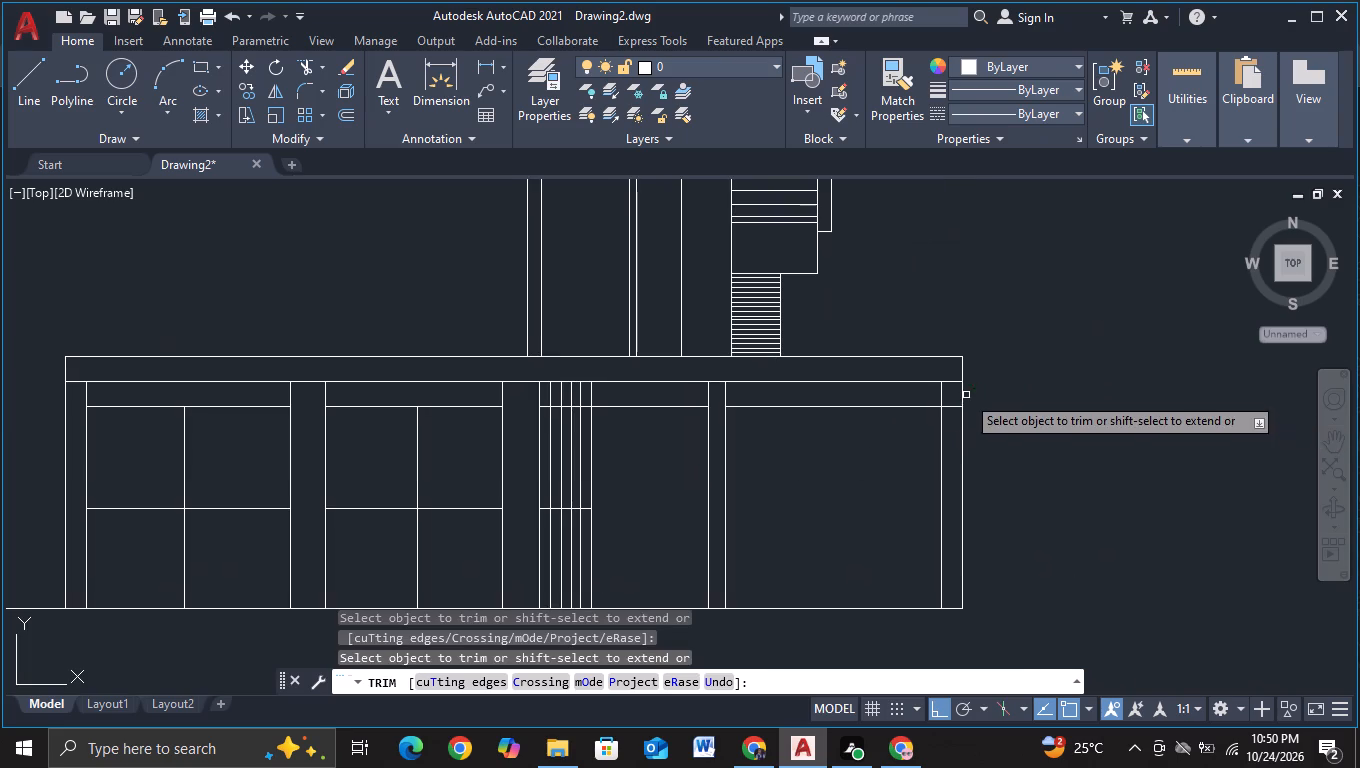
{"action": "left_click", "coordinate": [951, 410]}
Trim the copied line between the third leg and the first close vertical line, and the close vertical lines between it and the slab.
{"action": "scroll", "coordinate": [541, 420], "scroll_direction": "up", "scroll_amount": 2}
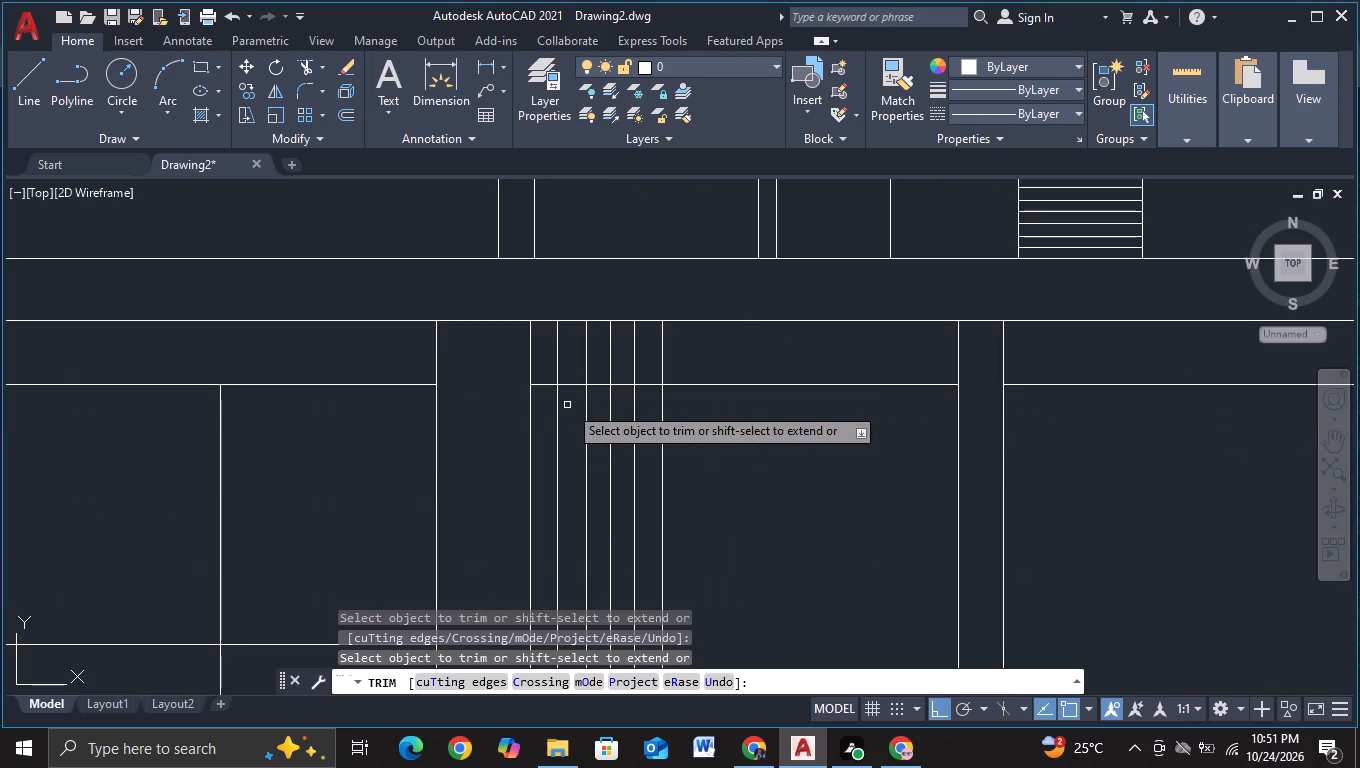
{"action": "left_click", "coordinate": [551, 375]}
{"action": "left_click", "coordinate": [542, 401]}
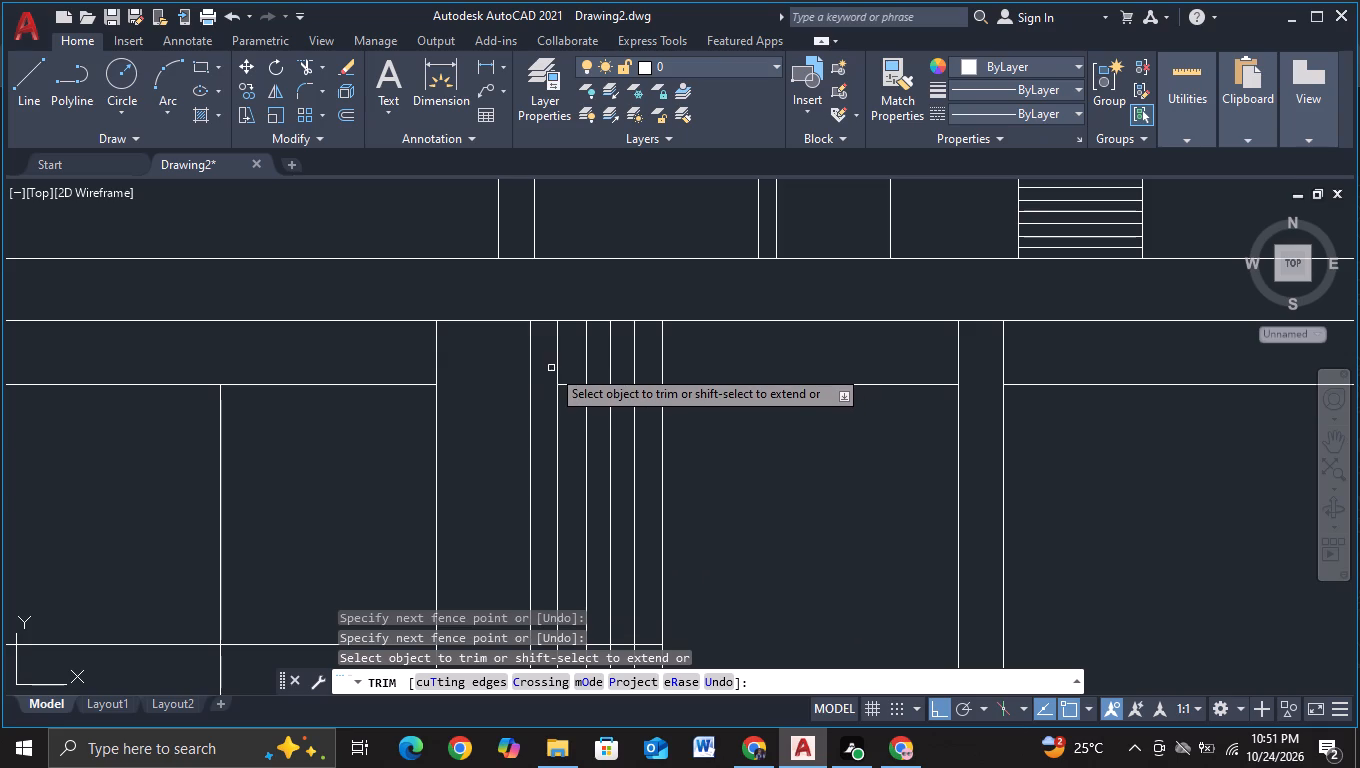
{"action": "left_click_drag", "start_coordinate": [549, 360], "coordinate": [699, 355]}
{"action": "key", "text": "Escape"}
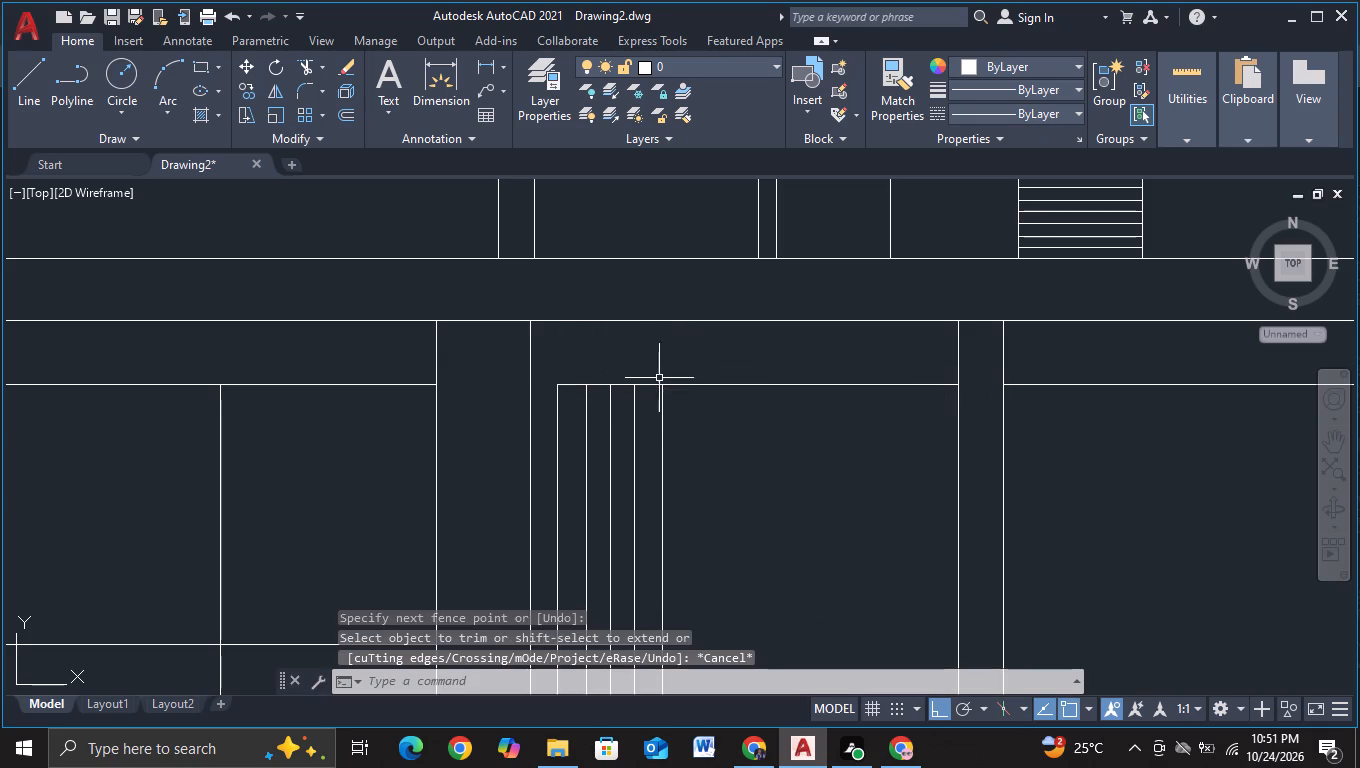
Draw a horizontal line across the entrance bay about 3 units below the slab's bottom line, ending short of the fourth leg, and trim it inside the third leg.
{"action": "scroll", "coordinate": [756, 444], "scroll_direction": "down", "scroll_amount": 2}
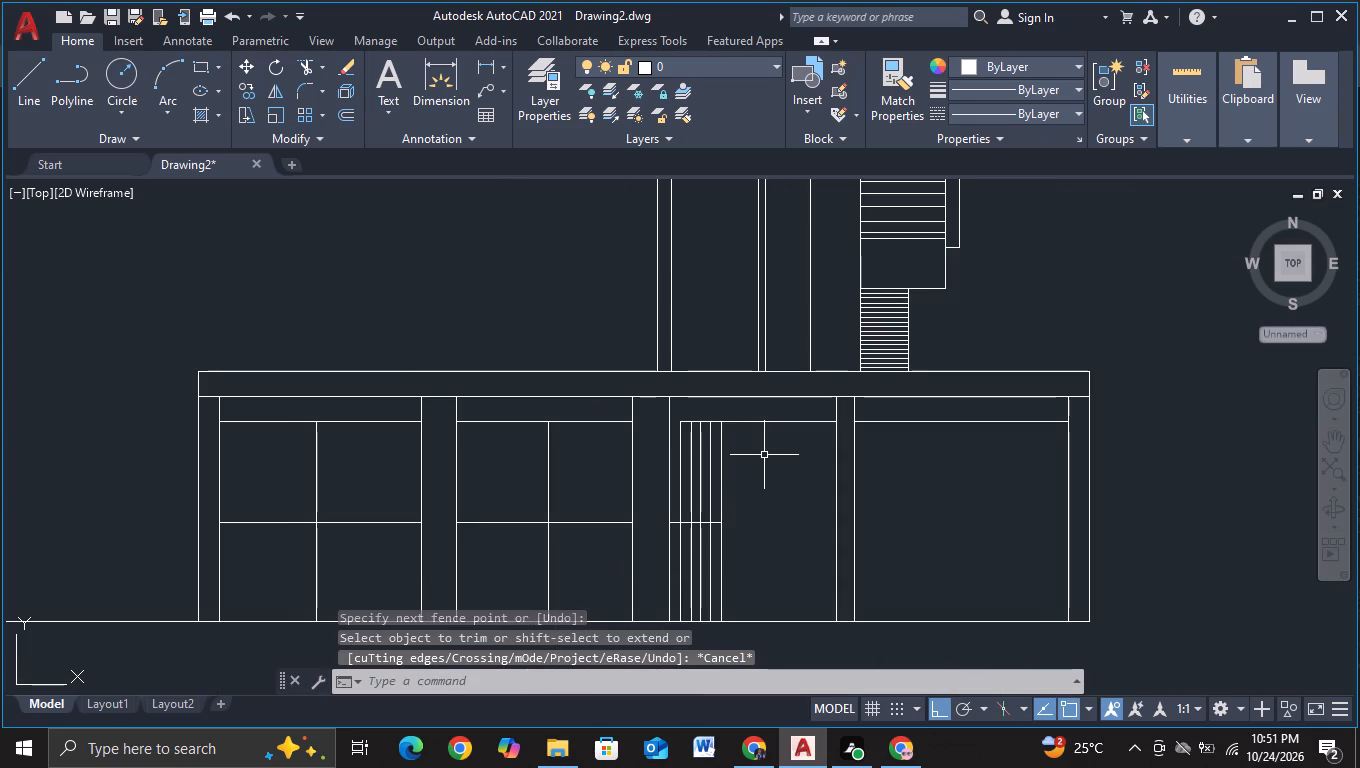
{"action": "left_click", "coordinate": [18, 84]}
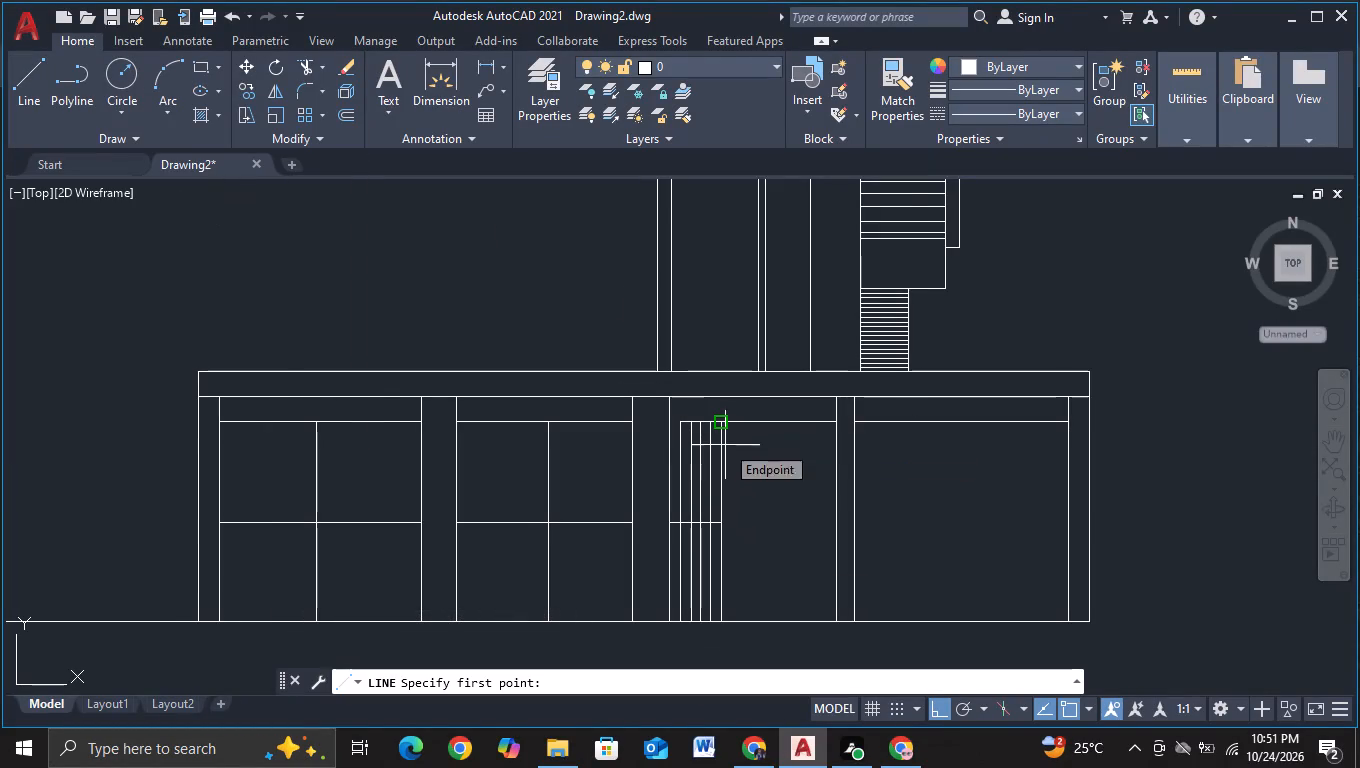
{"action": "scroll", "coordinate": [743, 468], "scroll_direction": "up", "scroll_amount": 1}
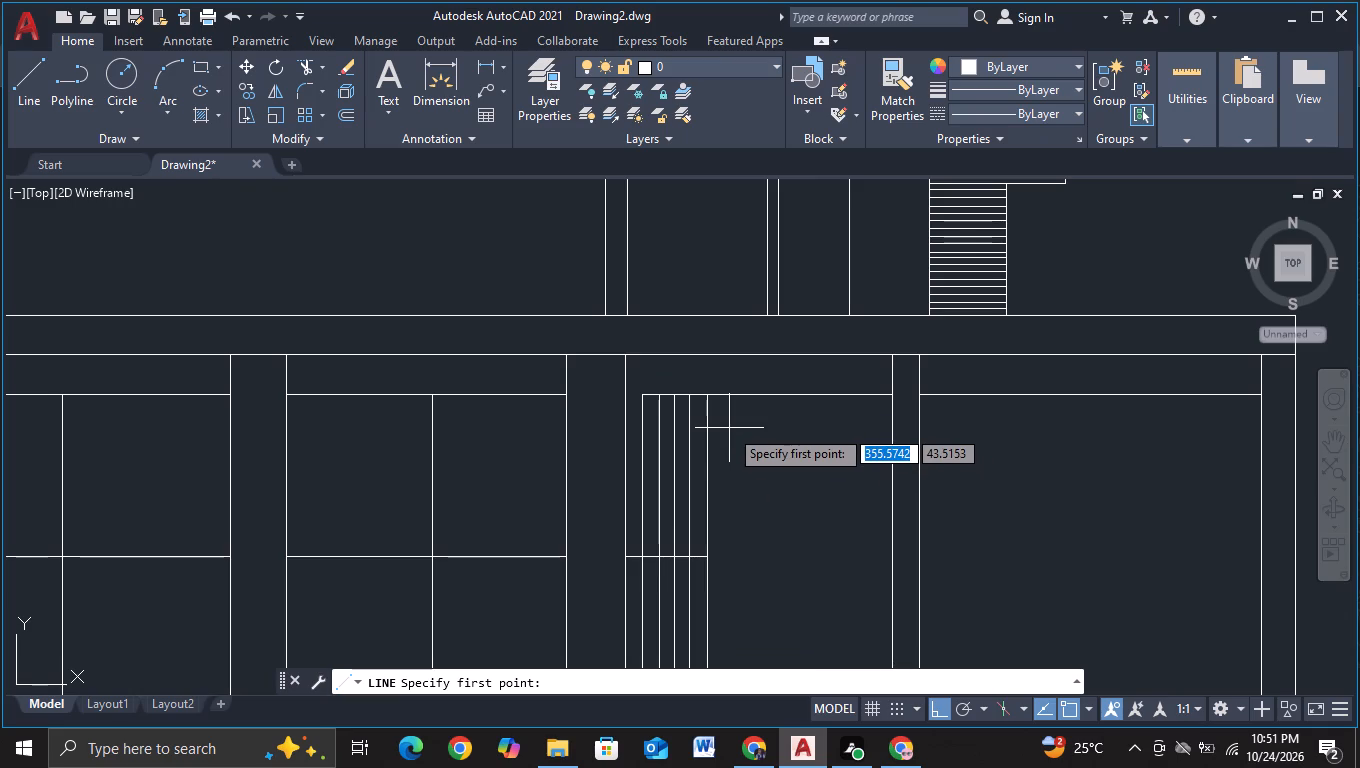
{"action": "key", "text": "F3"}
{"action": "left_click", "coordinate": [619, 422]}
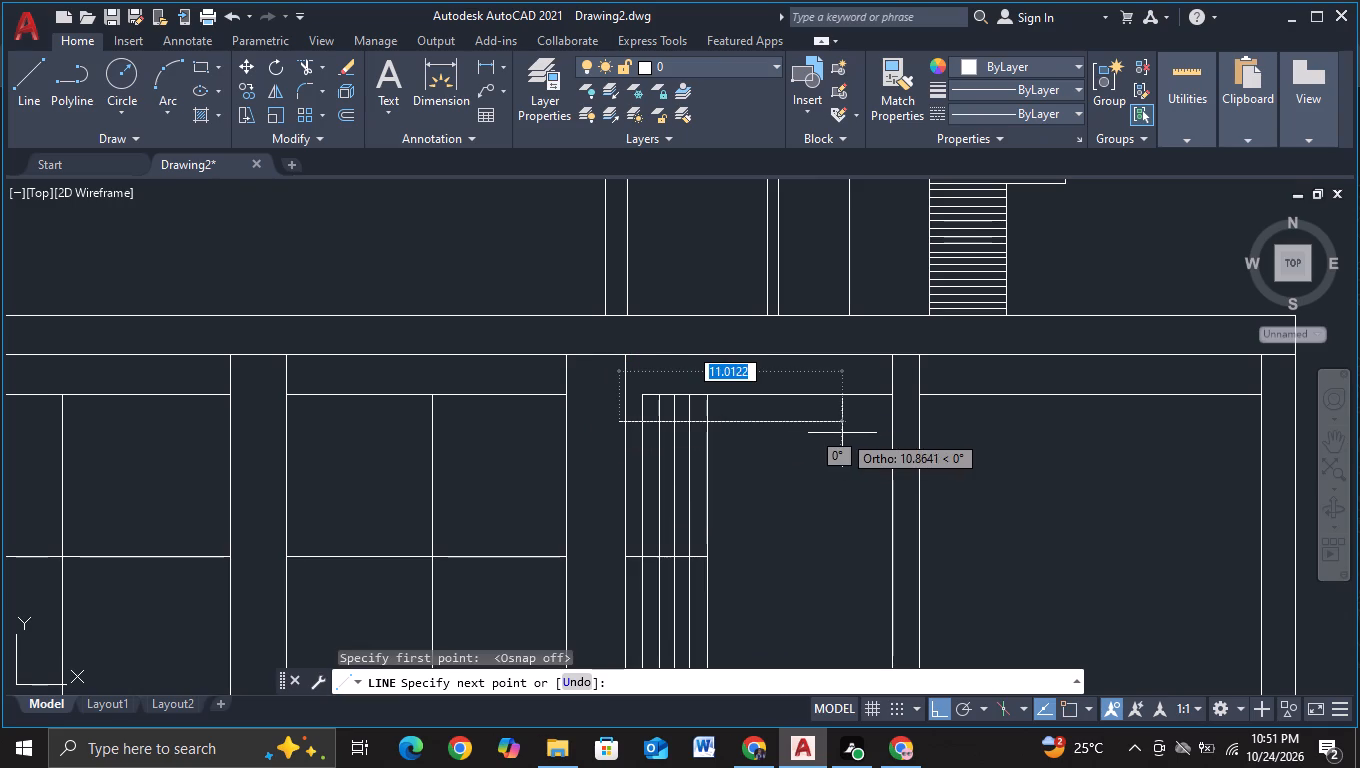
{"action": "left_click", "coordinate": [866, 434]}
{"action": "key", "text": "Escape"}
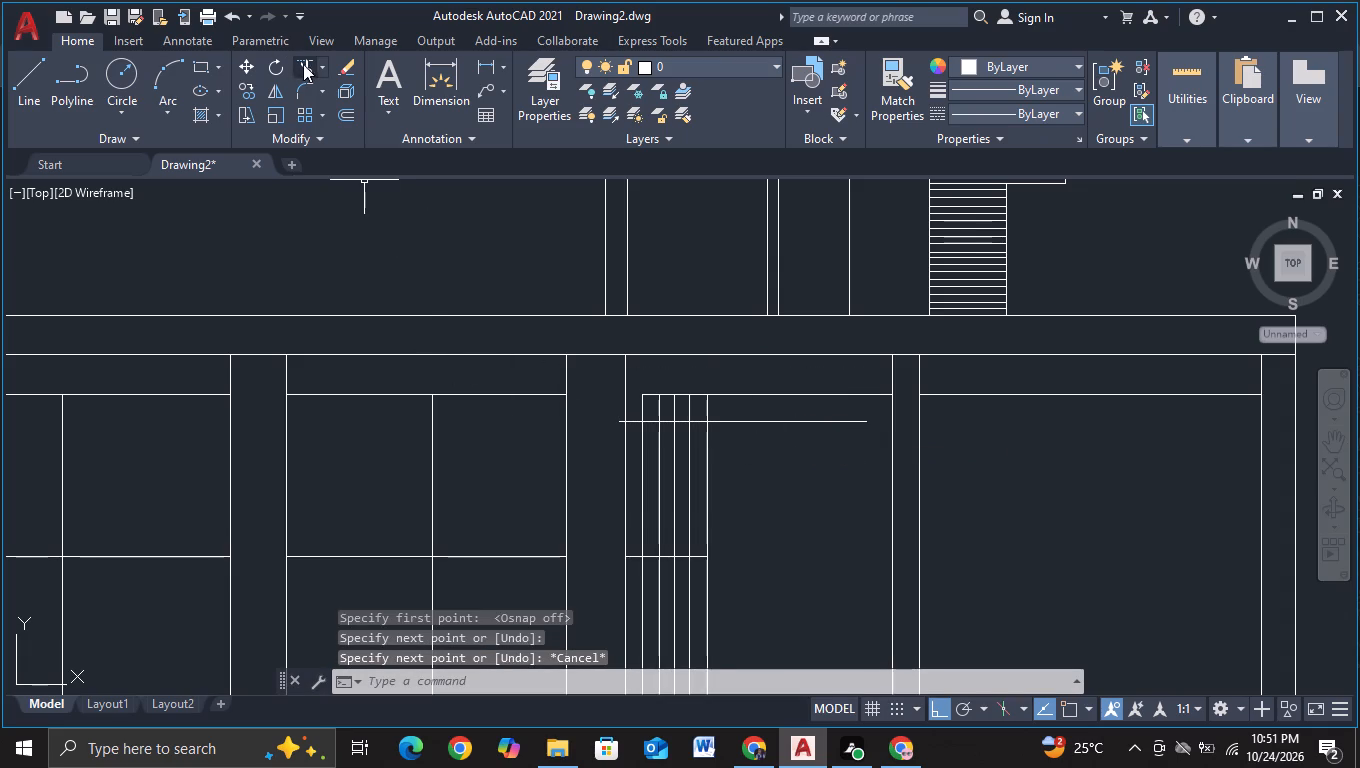
{"action": "left_click", "coordinate": [303, 64]}
{"action": "left_click", "coordinate": [618, 421]}
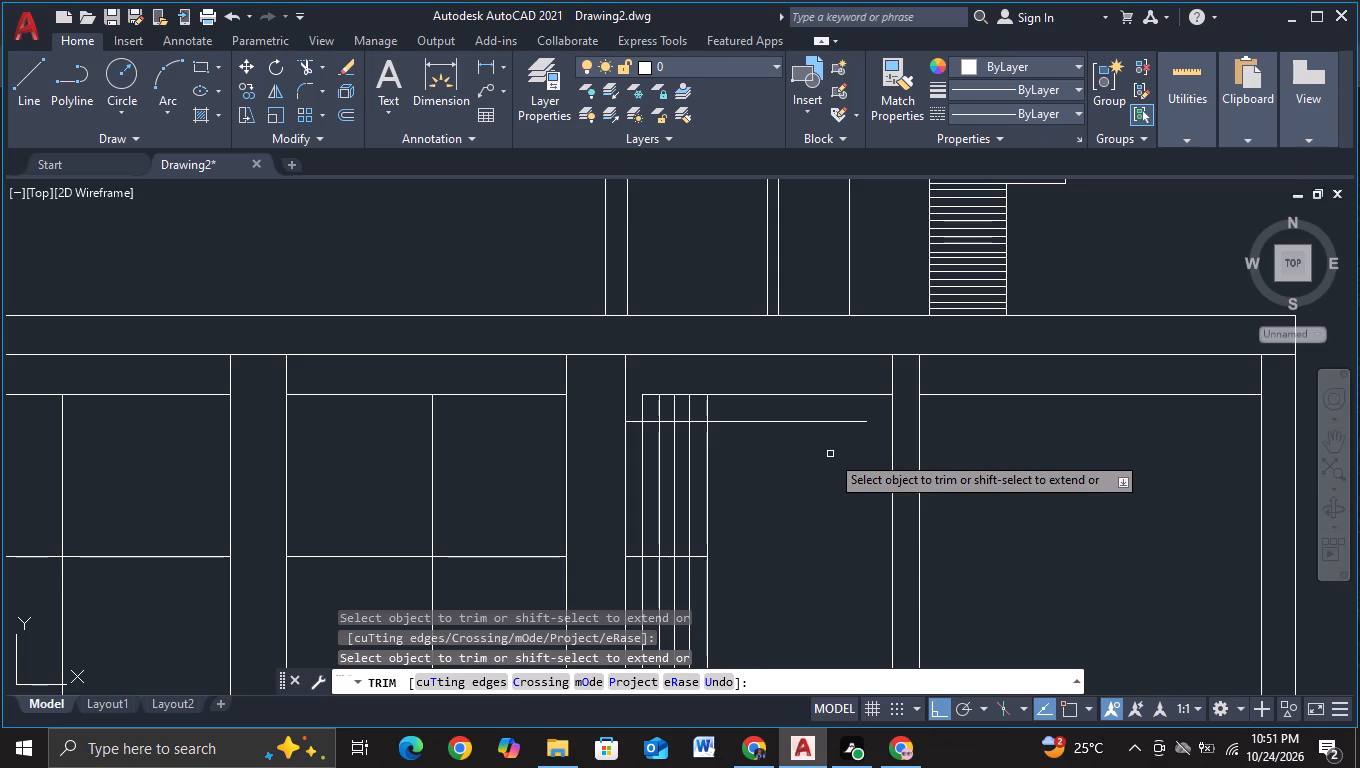
{"action": "key", "text": "Escape"}
Draw a slanted line from the slab's corner with the fourth leg down to the free end of the entrance bay's lower horizontal line.
{"action": "left_click", "coordinate": [11, 74]}
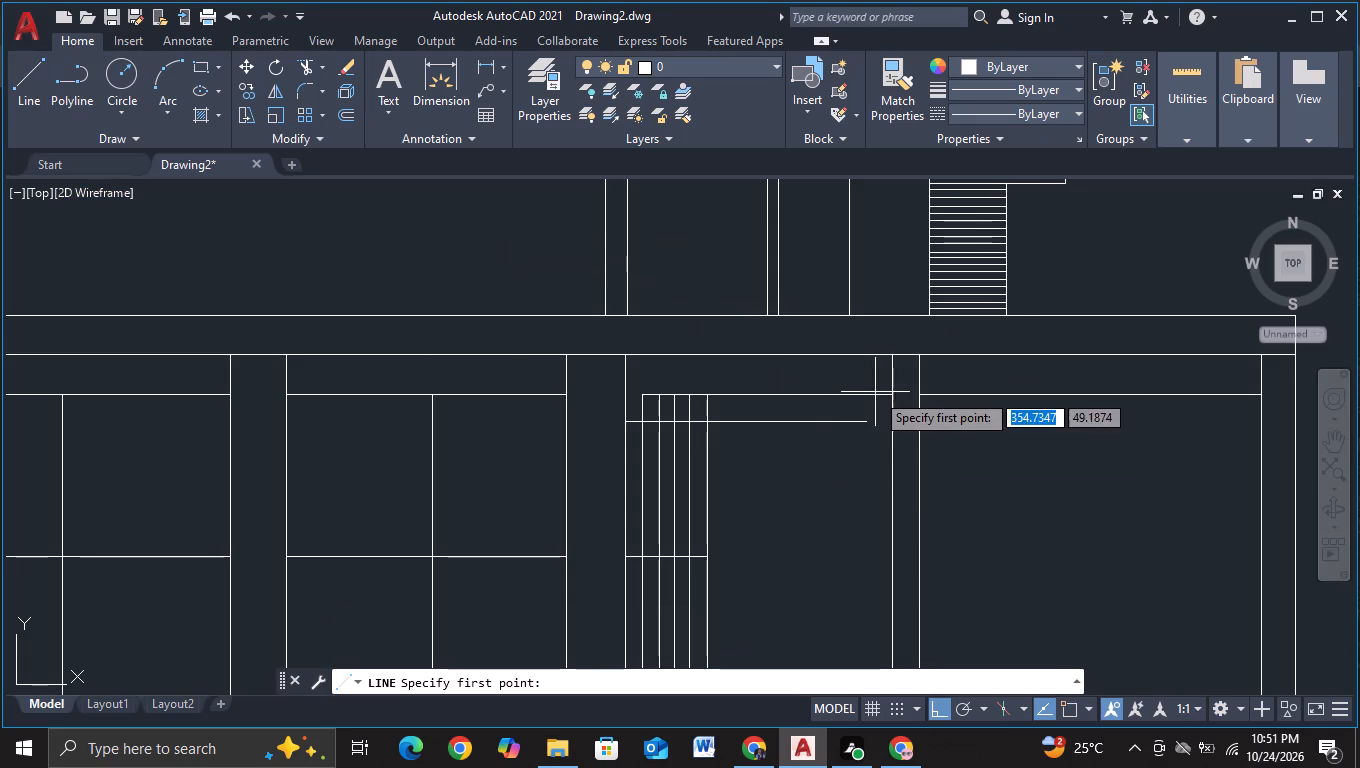
{"action": "key", "text": "F3"}
{"action": "left_click", "coordinate": [889, 364]}
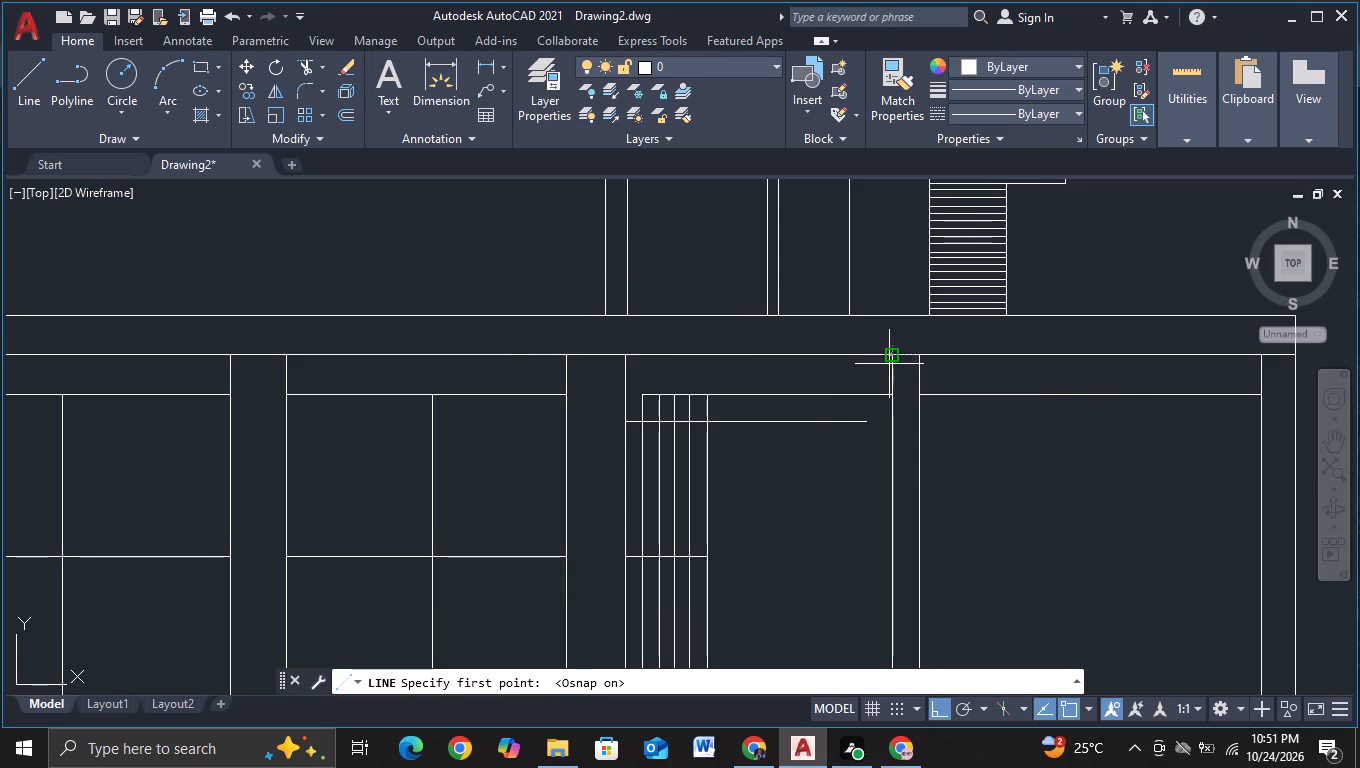
{"action": "left_click", "coordinate": [857, 420]}
{"action": "key", "text": "Escape"}
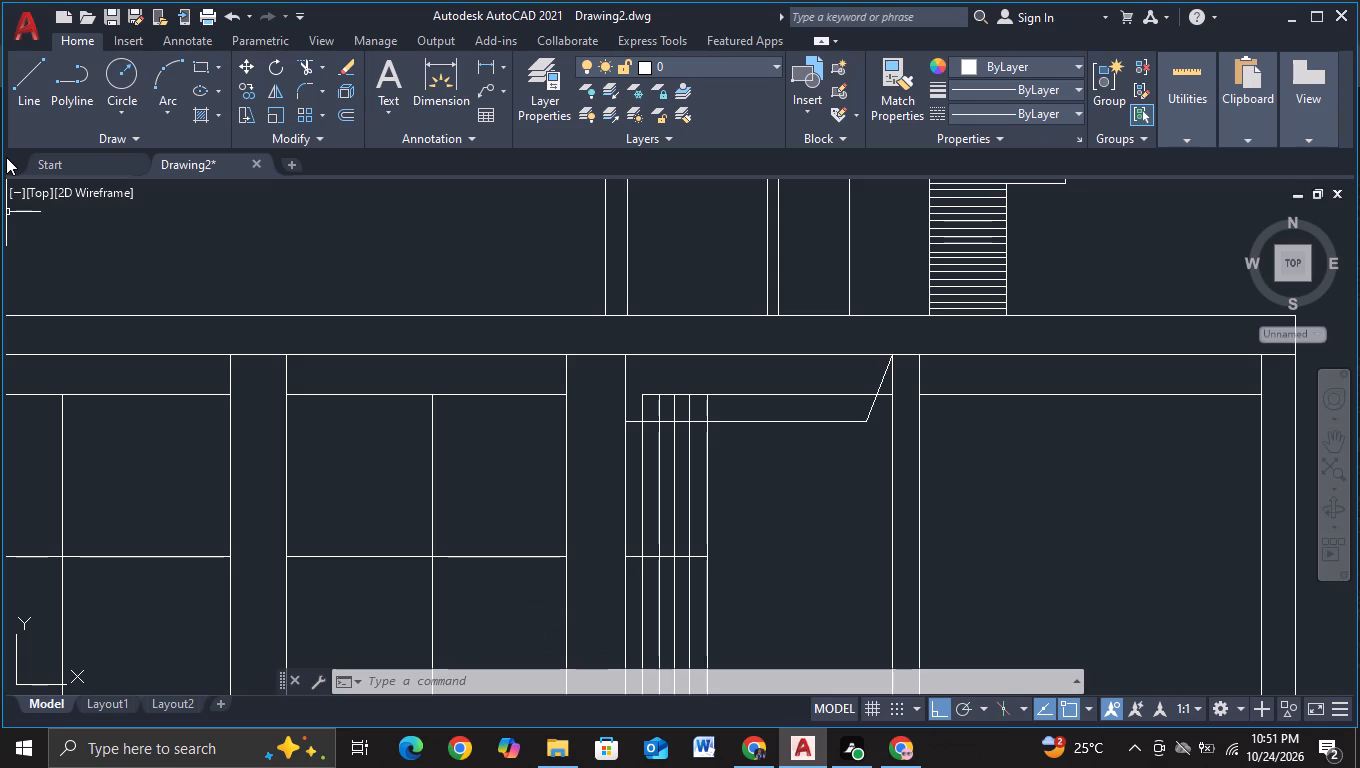
Trim the lower line between the third leg and first close vertical, and draw a slanted line from the slab's third-leg corner to its new end.
{"action": "left_click", "coordinate": [306, 68]}
{"action": "left_click", "coordinate": [630, 421]}
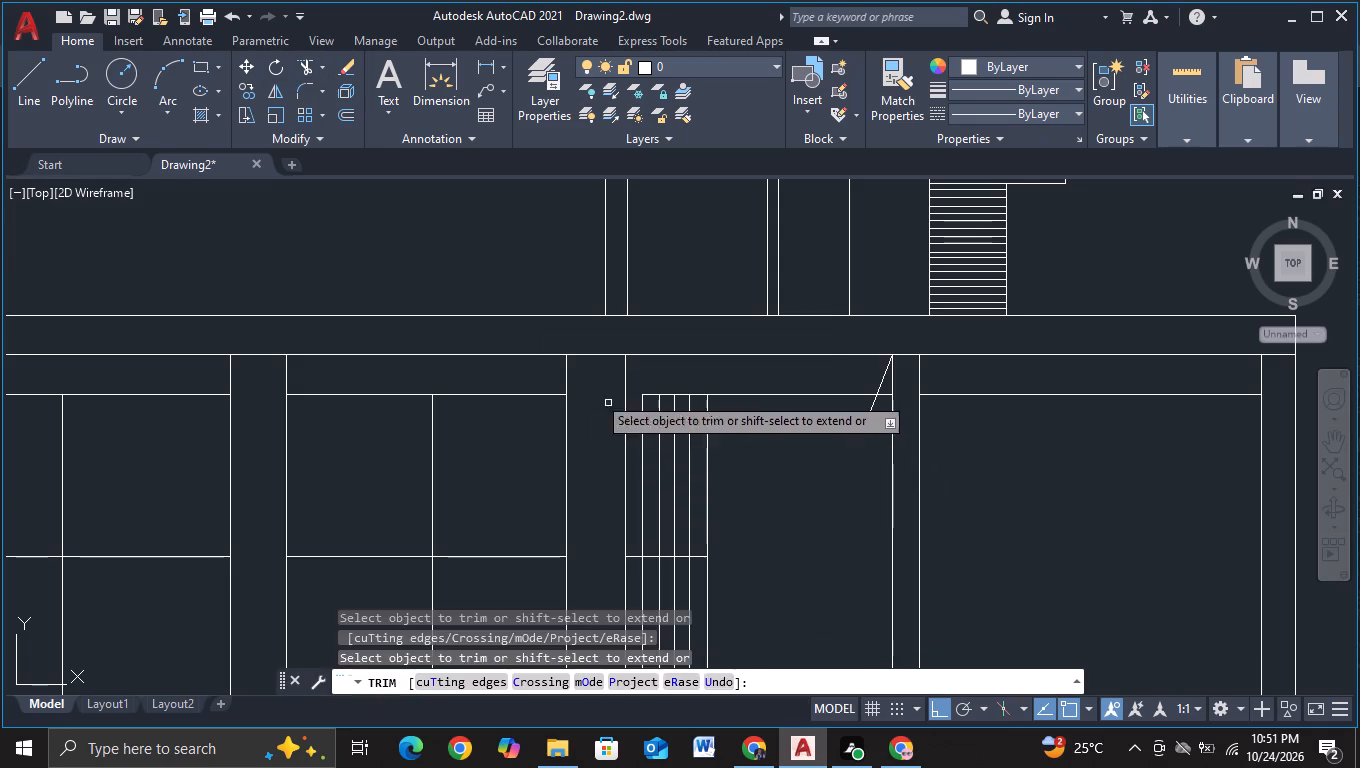
{"action": "key", "text": "Escape"}
{"action": "left_click", "coordinate": [22, 92]}
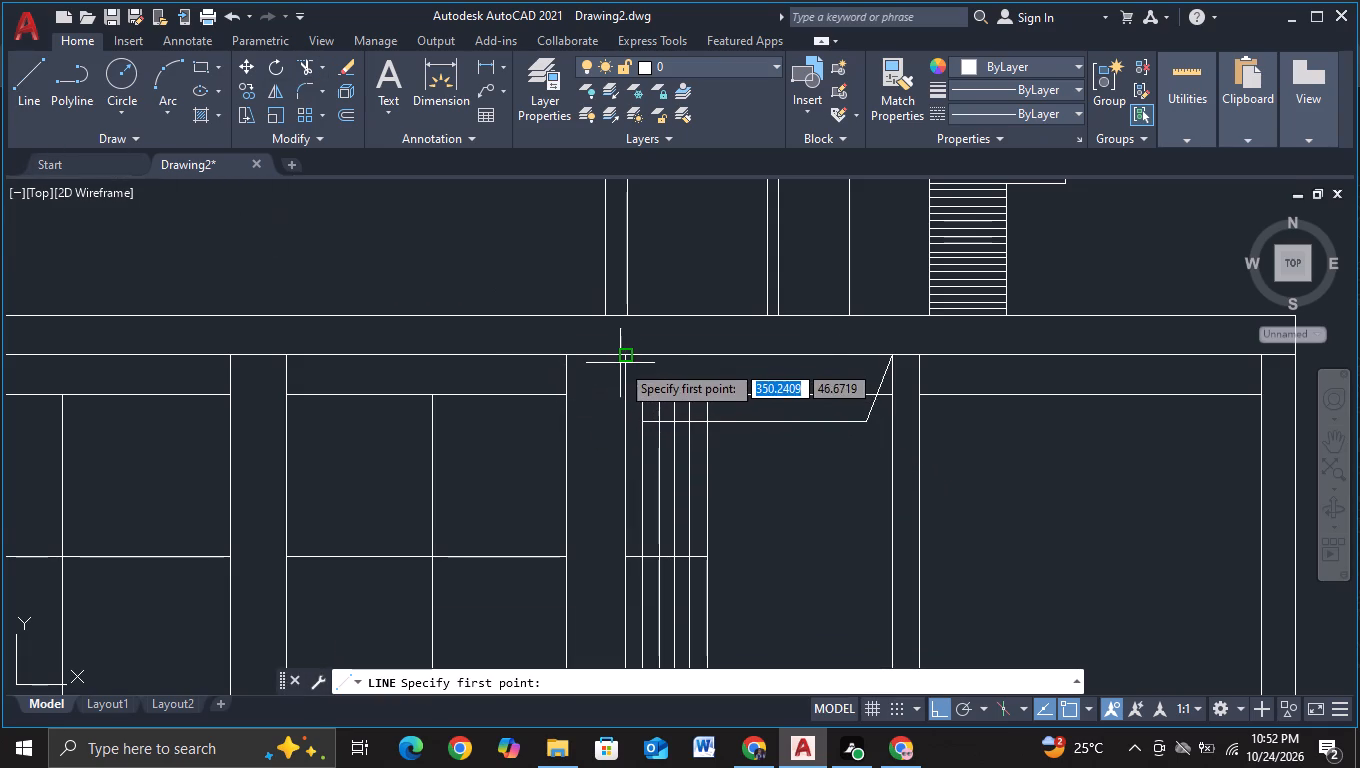
{"action": "left_click", "coordinate": [621, 363]}
{"action": "left_click", "coordinate": [647, 427]}
{"action": "key", "text": "Escape"}
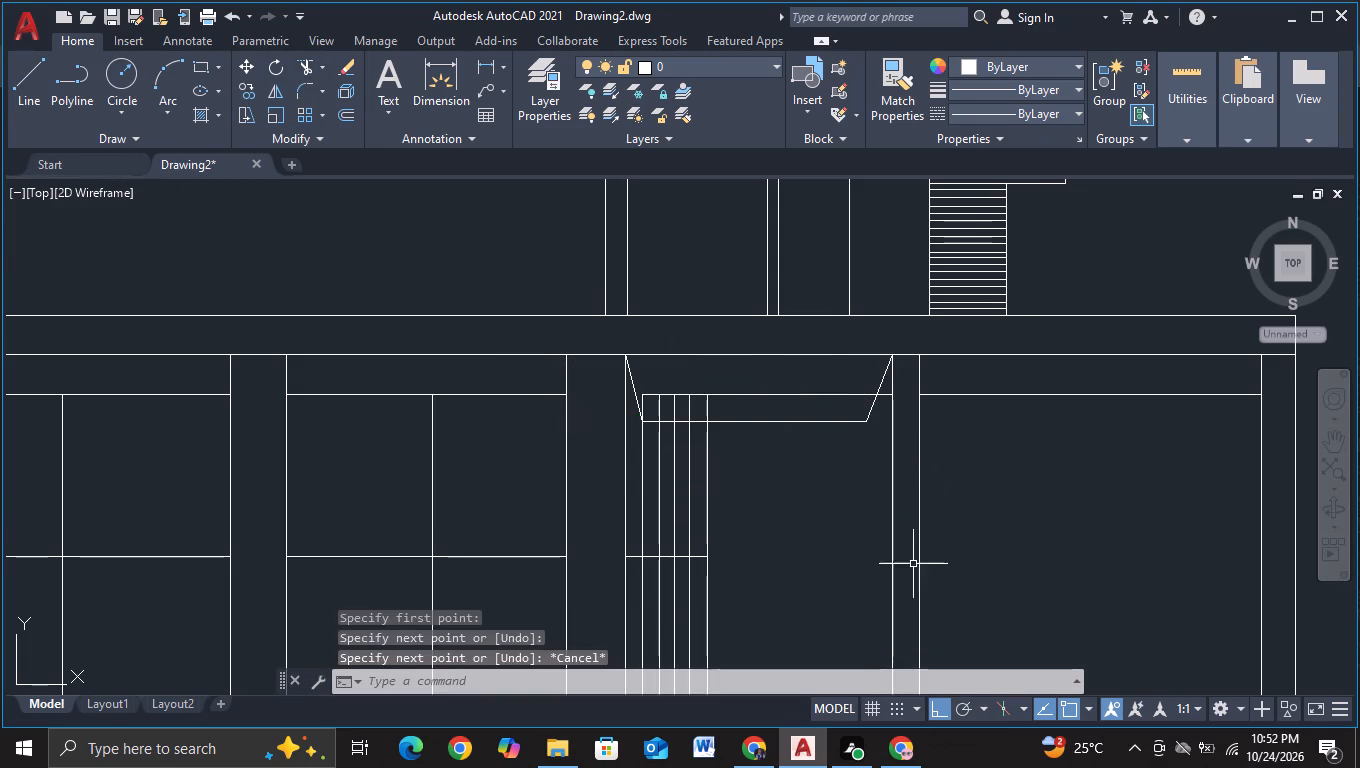
Trim the vertical lines and the upper horizontal line inside the trapezoid, including the piece beside the fourth leg.
{"action": "left_click", "coordinate": [307, 74]}
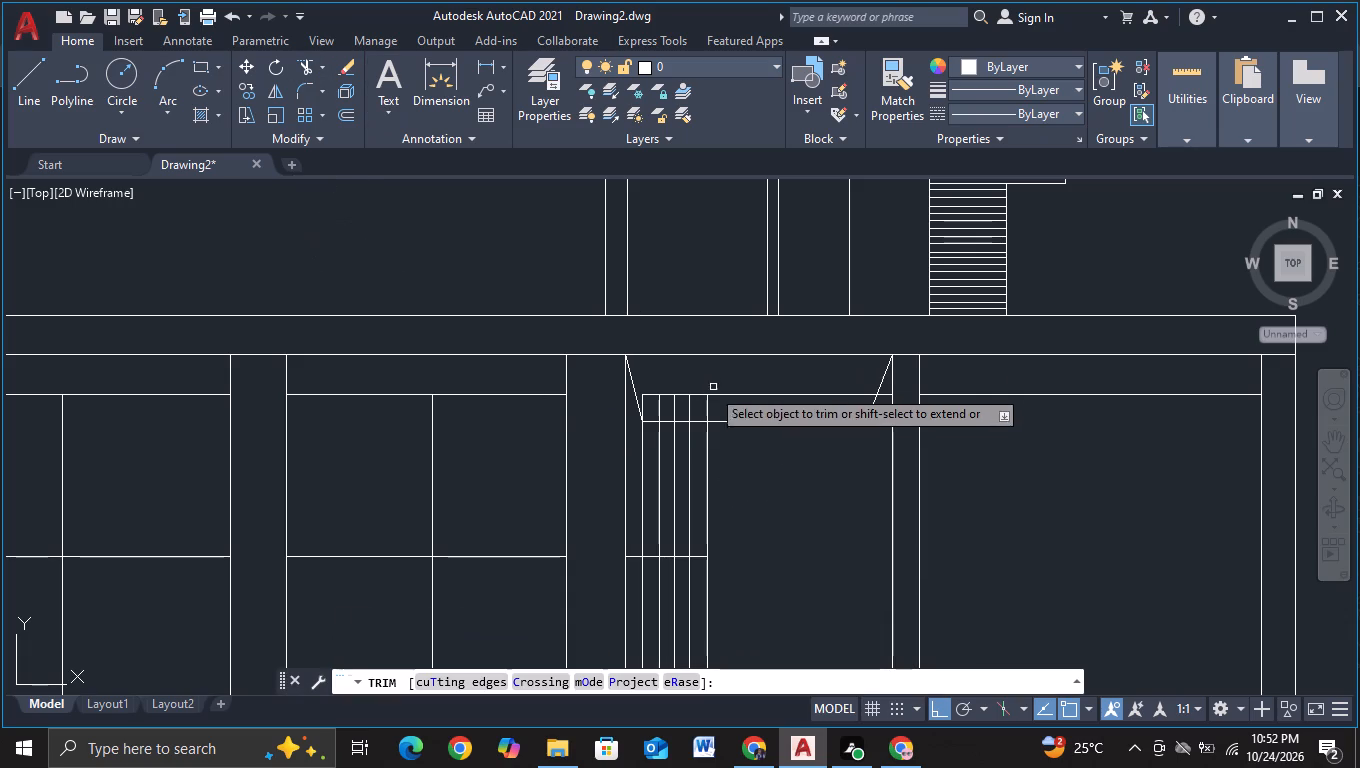
{"action": "left_click", "coordinate": [643, 403]}
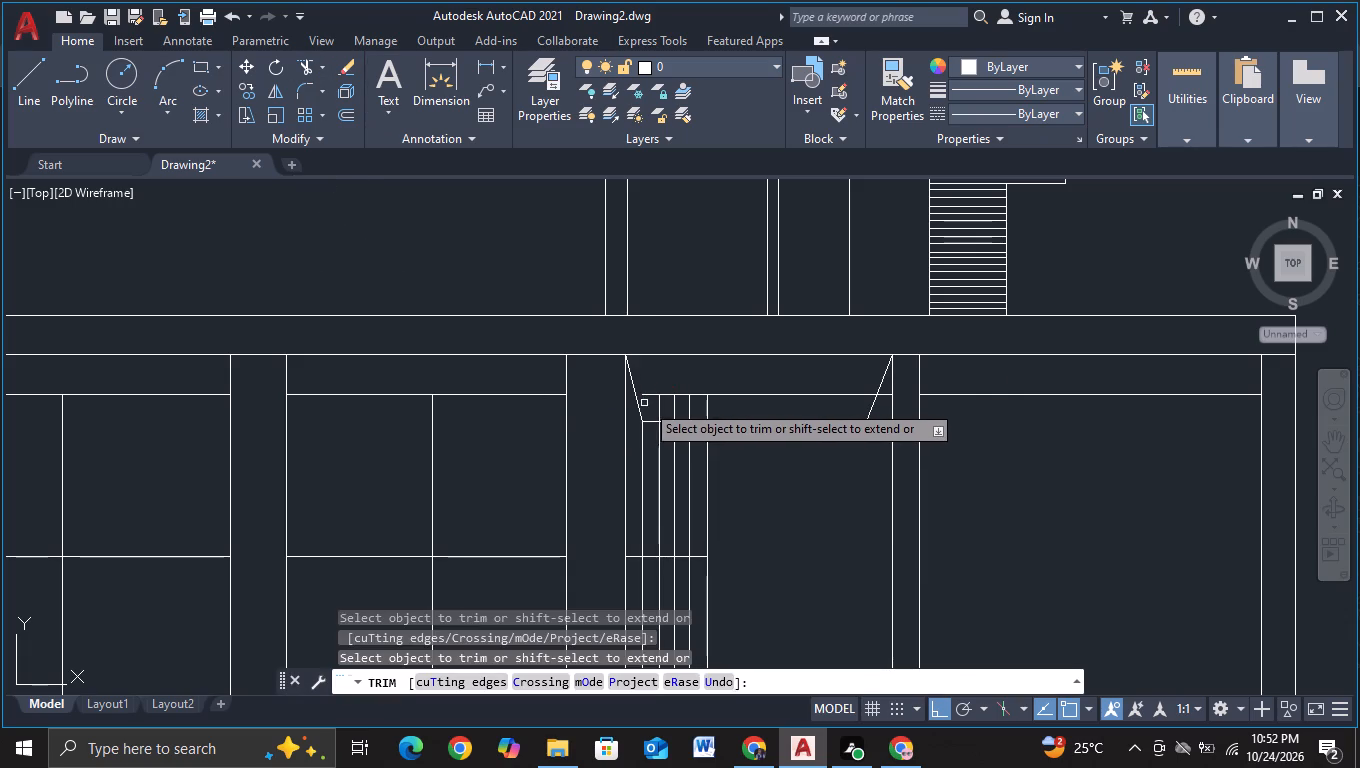
{"action": "left_click", "coordinate": [649, 403]}
{"action": "left_click", "coordinate": [741, 411]}
{"action": "left_click", "coordinate": [743, 385]}
{"action": "left_click", "coordinate": [738, 409]}
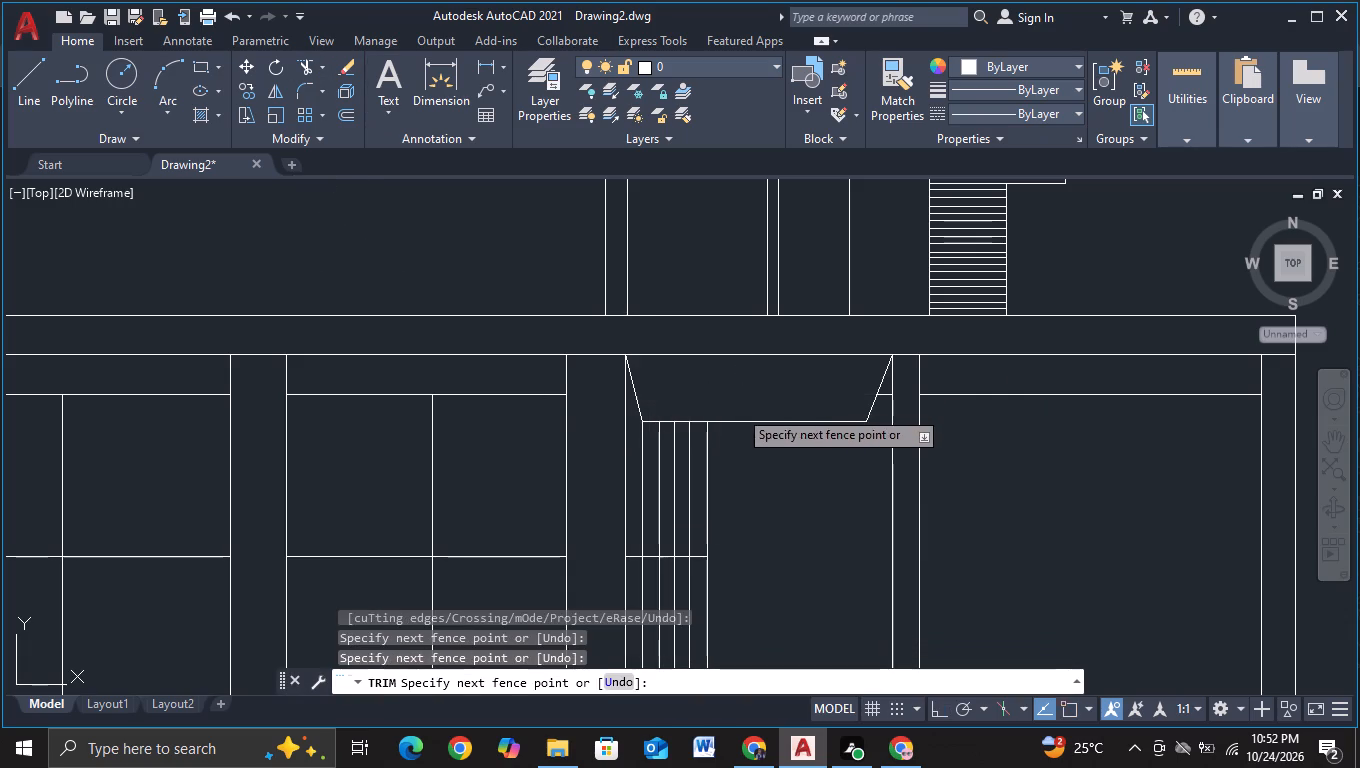
{"action": "left_click", "coordinate": [880, 397]}
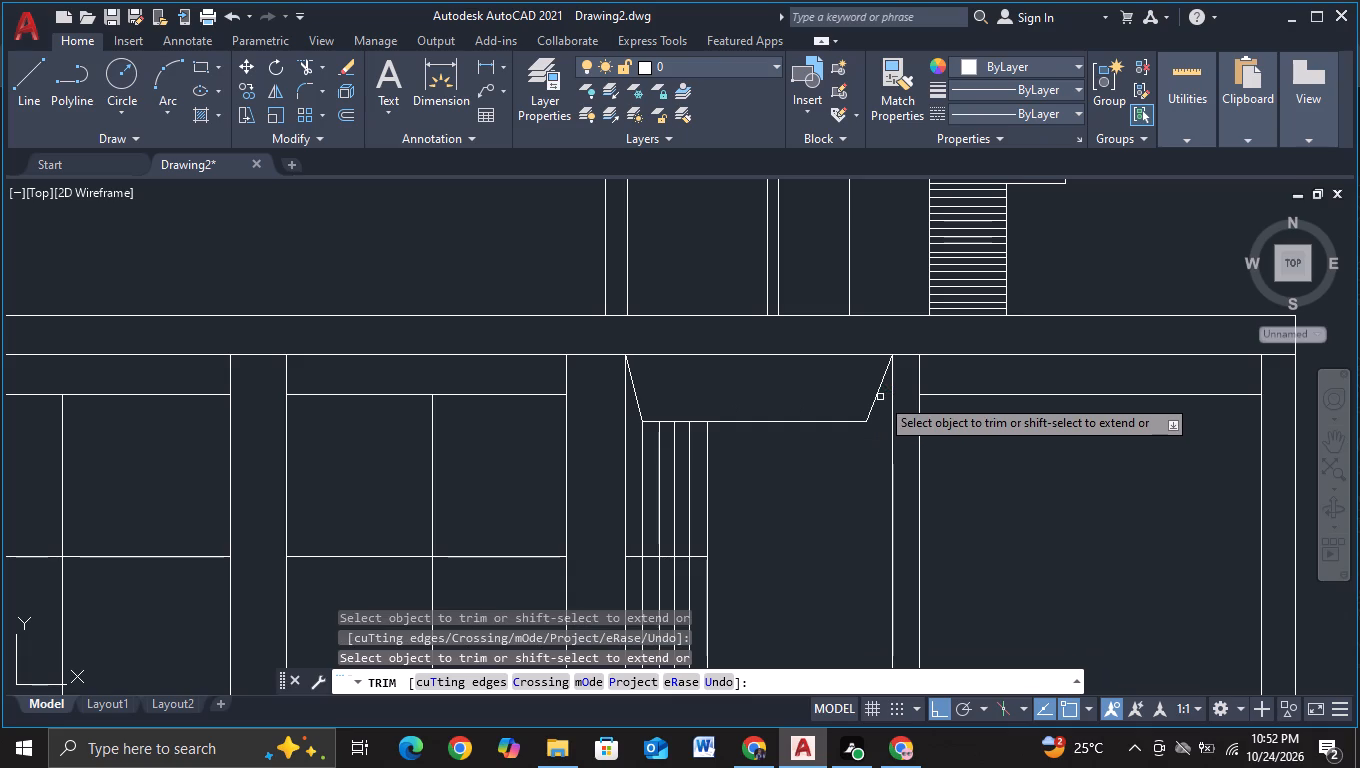
{"action": "key", "text": "Escape"}
Trim the slab's bottom line between the upper ends of the trapezoid's two slanted lines.
{"action": "scroll", "coordinate": [816, 502], "scroll_direction": "down", "scroll_amount": 1}
{"action": "middle_click_drag", "start_coordinate": [816, 528], "coordinate": [809, 486]}
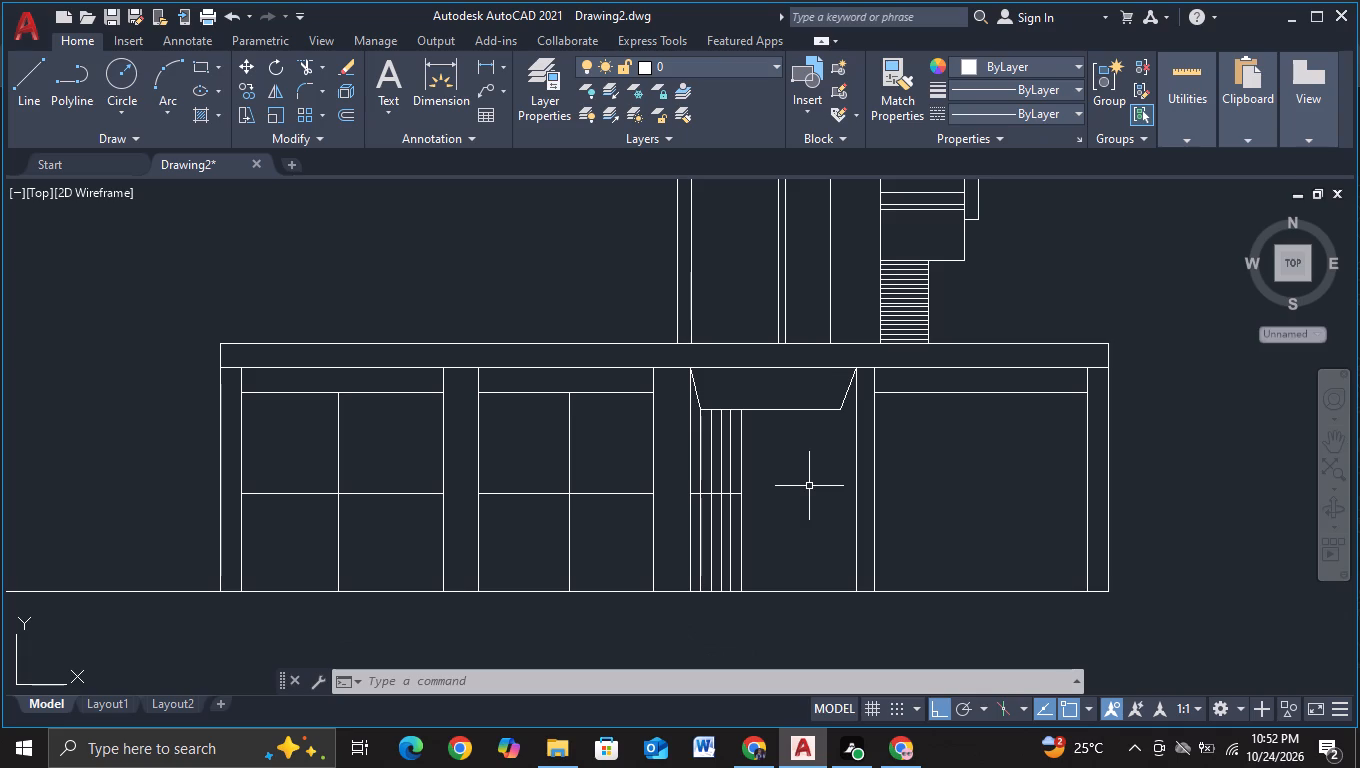
{"action": "left_click", "coordinate": [308, 73]}
{"action": "left_click", "coordinate": [797, 363]}
{"action": "left_click", "coordinate": [794, 382]}
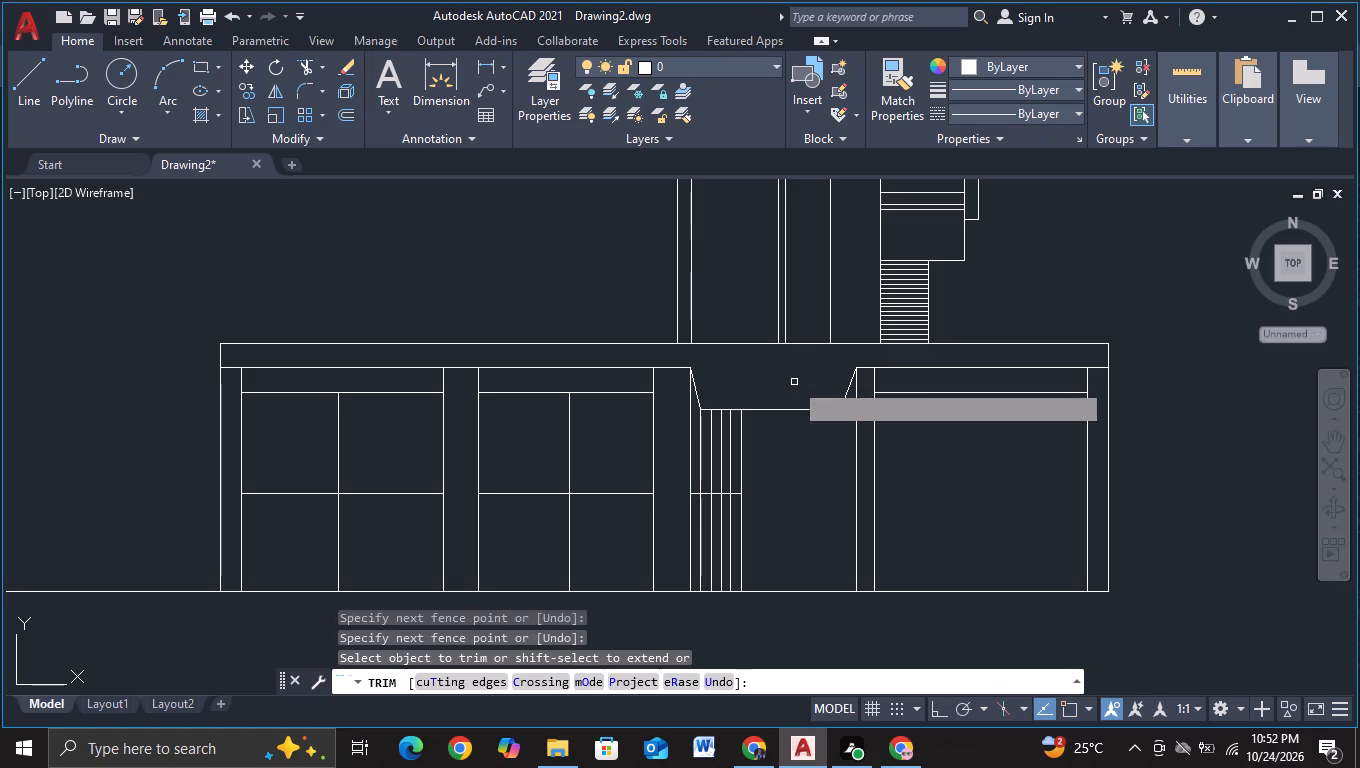
{"action": "scroll", "coordinate": [826, 468], "scroll_direction": "down", "scroll_amount": 1}
{"action": "middle_click_drag", "start_coordinate": [825, 485], "coordinate": [825, 451]}
{"action": "key", "text": "Escape"}
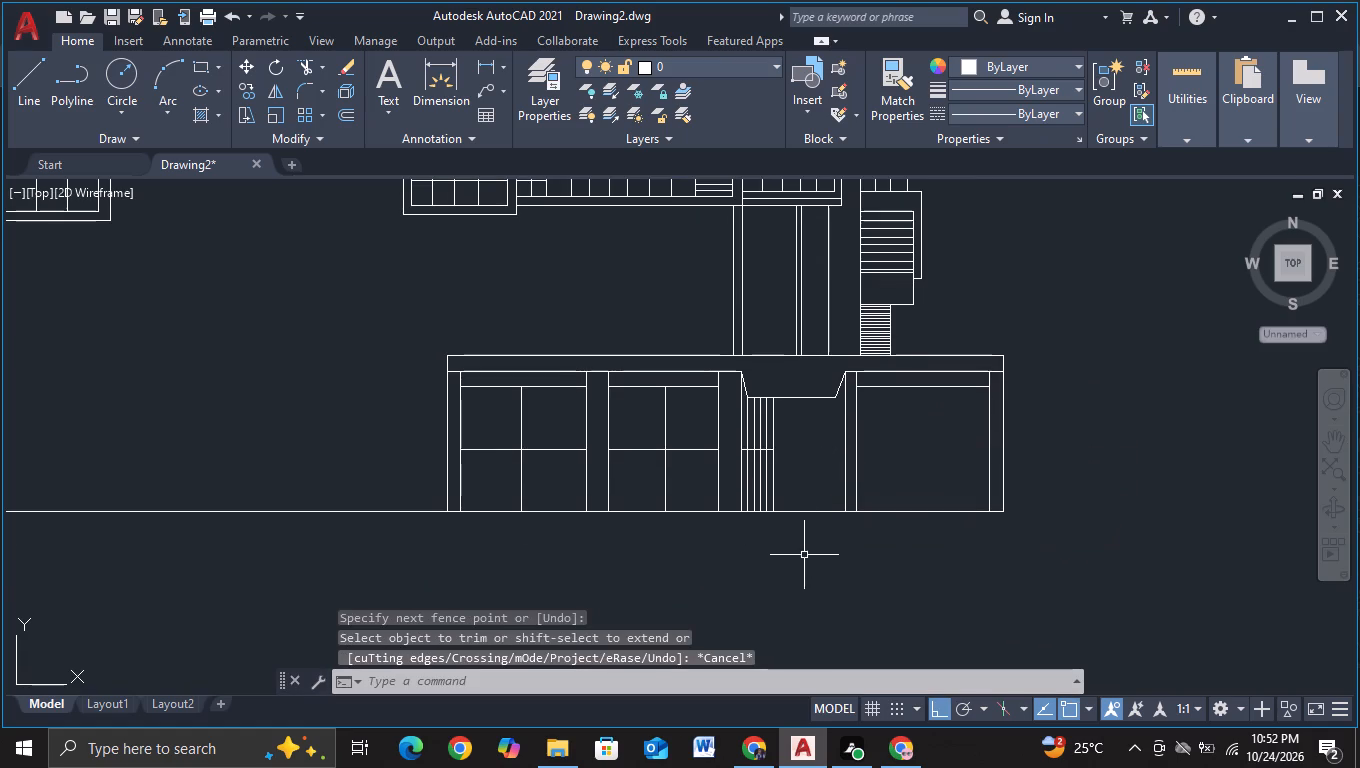
Draw a box outline from the first leg's inner line at the slab's underside: up about 11.7, left across, and down past the ground line.
{"action": "middle_click_drag", "start_coordinate": [790, 582], "coordinate": [698, 584]}
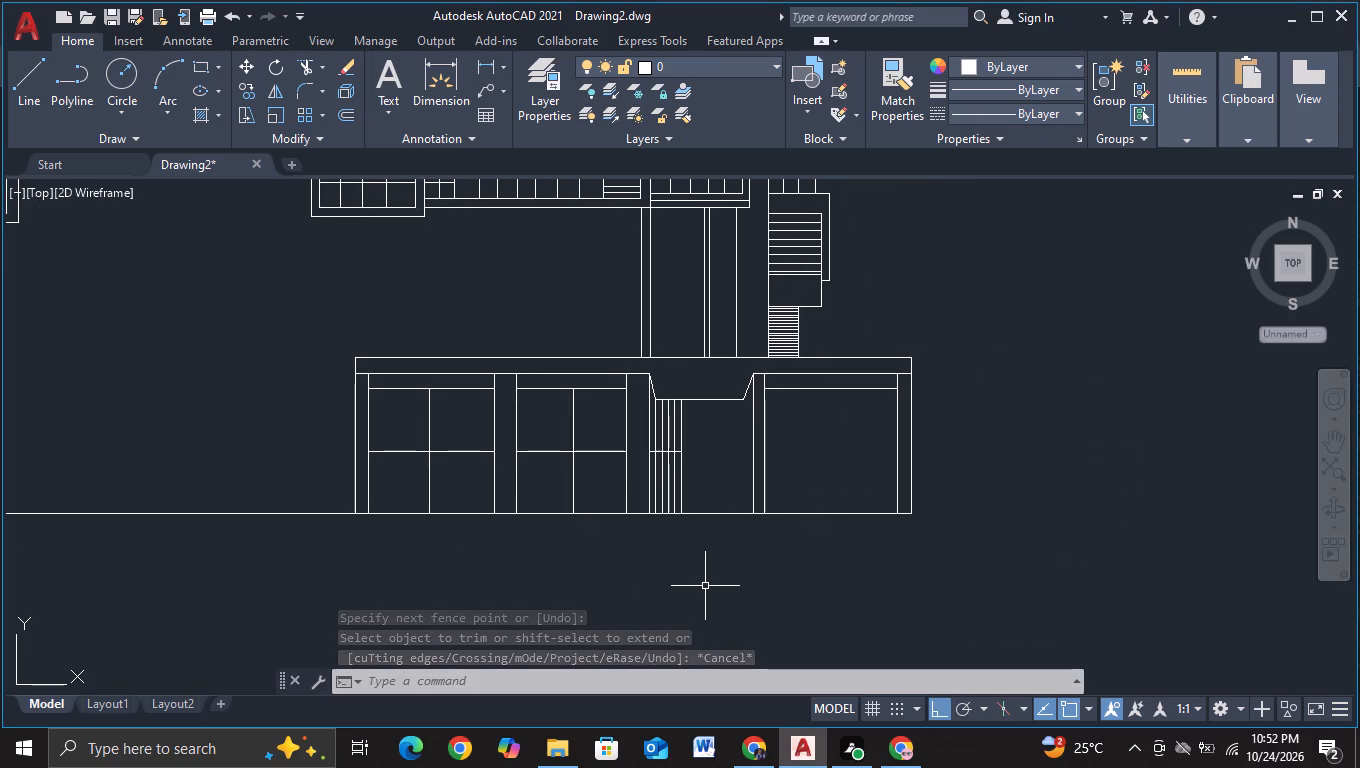
{"action": "scroll", "coordinate": [648, 593], "scroll_direction": "down", "scroll_amount": 1}
{"action": "middle_click_drag", "start_coordinate": [651, 594], "coordinate": [667, 594]}
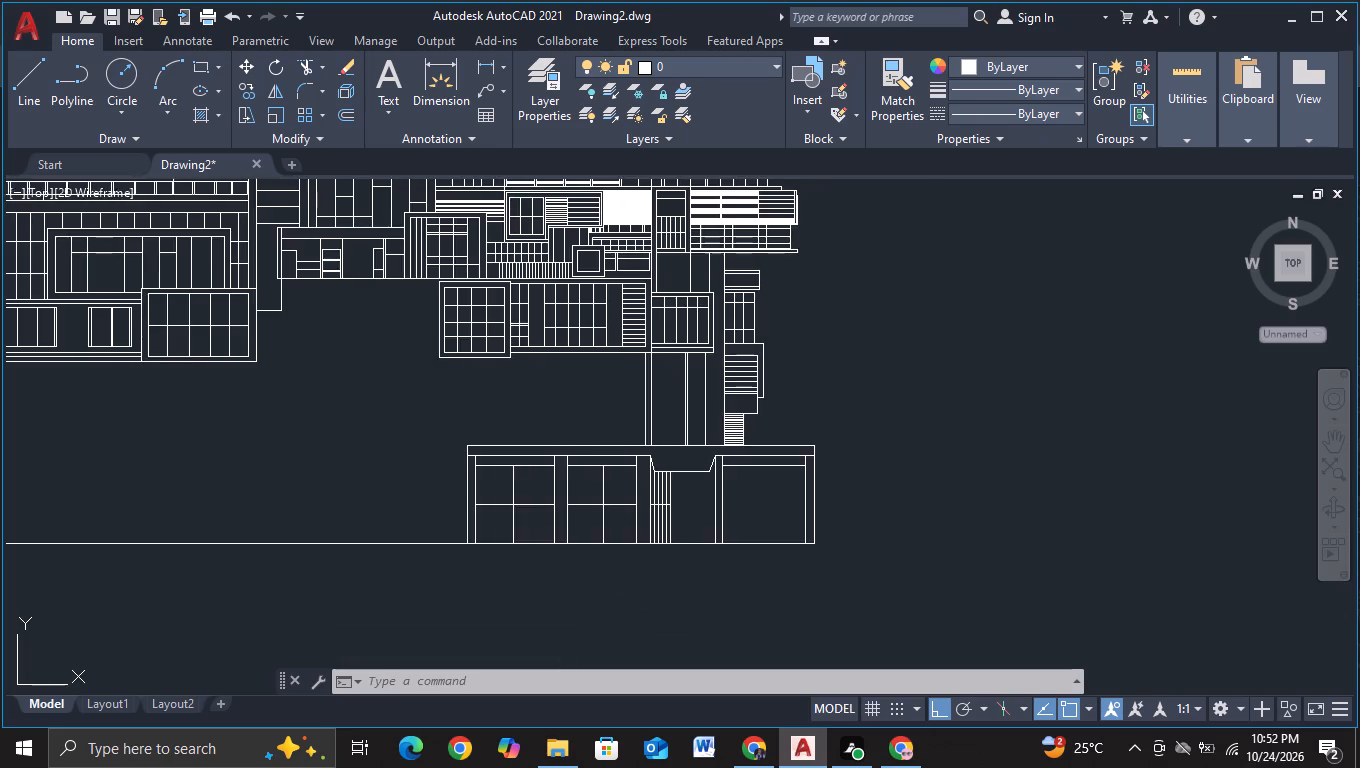
{"action": "middle_click_drag", "start_coordinate": [667, 594], "coordinate": [854, 581]}
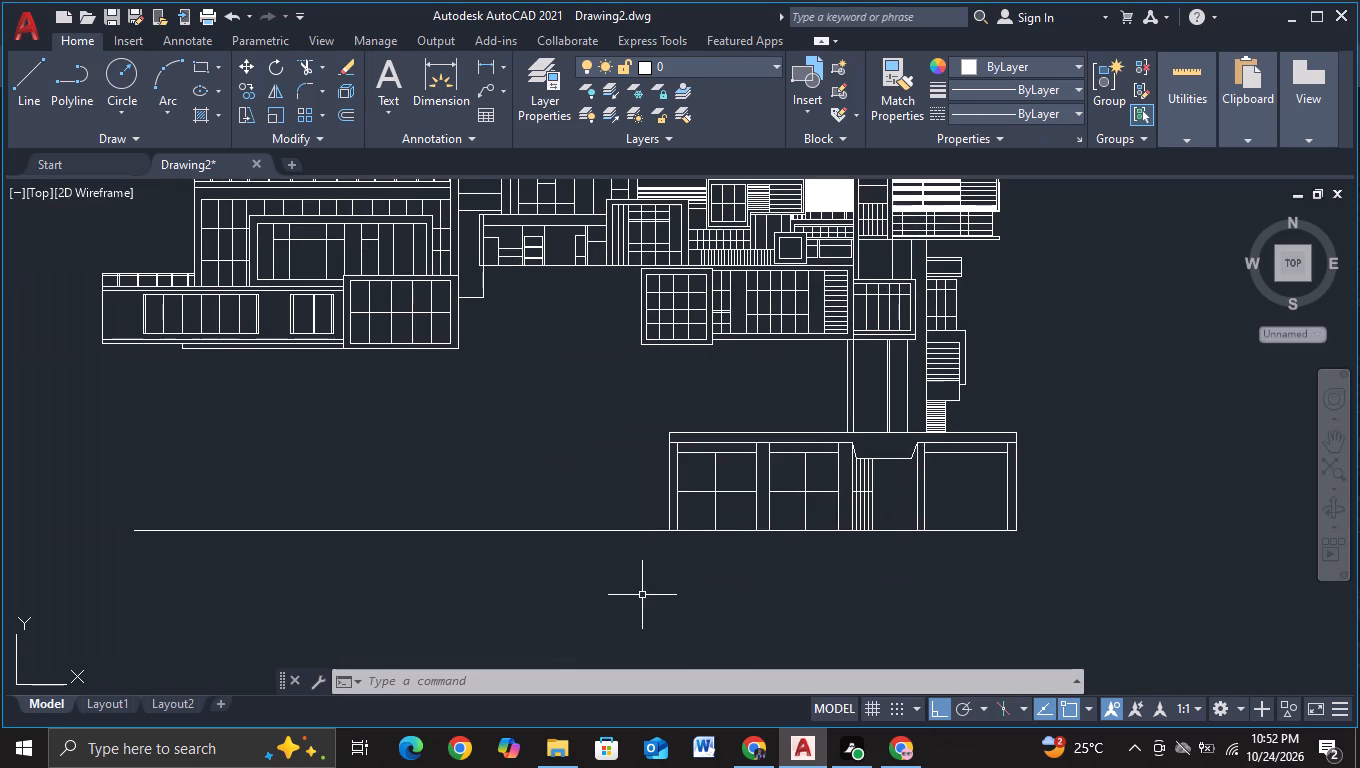
{"action": "middle_click_drag", "start_coordinate": [641, 602], "coordinate": [649, 583]}
{"action": "left_click", "coordinate": [41, 79]}
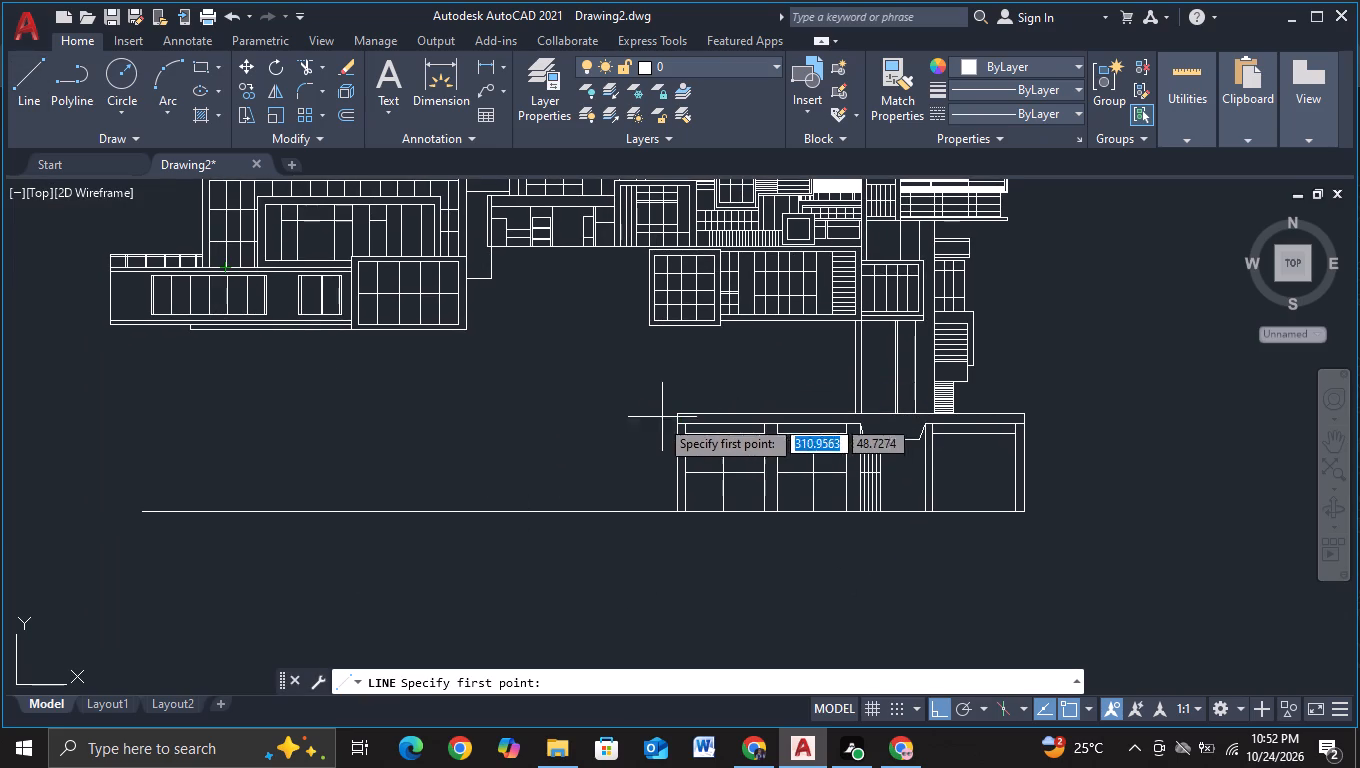
{"action": "scroll", "coordinate": [652, 494], "scroll_direction": "up", "scroll_amount": 1}
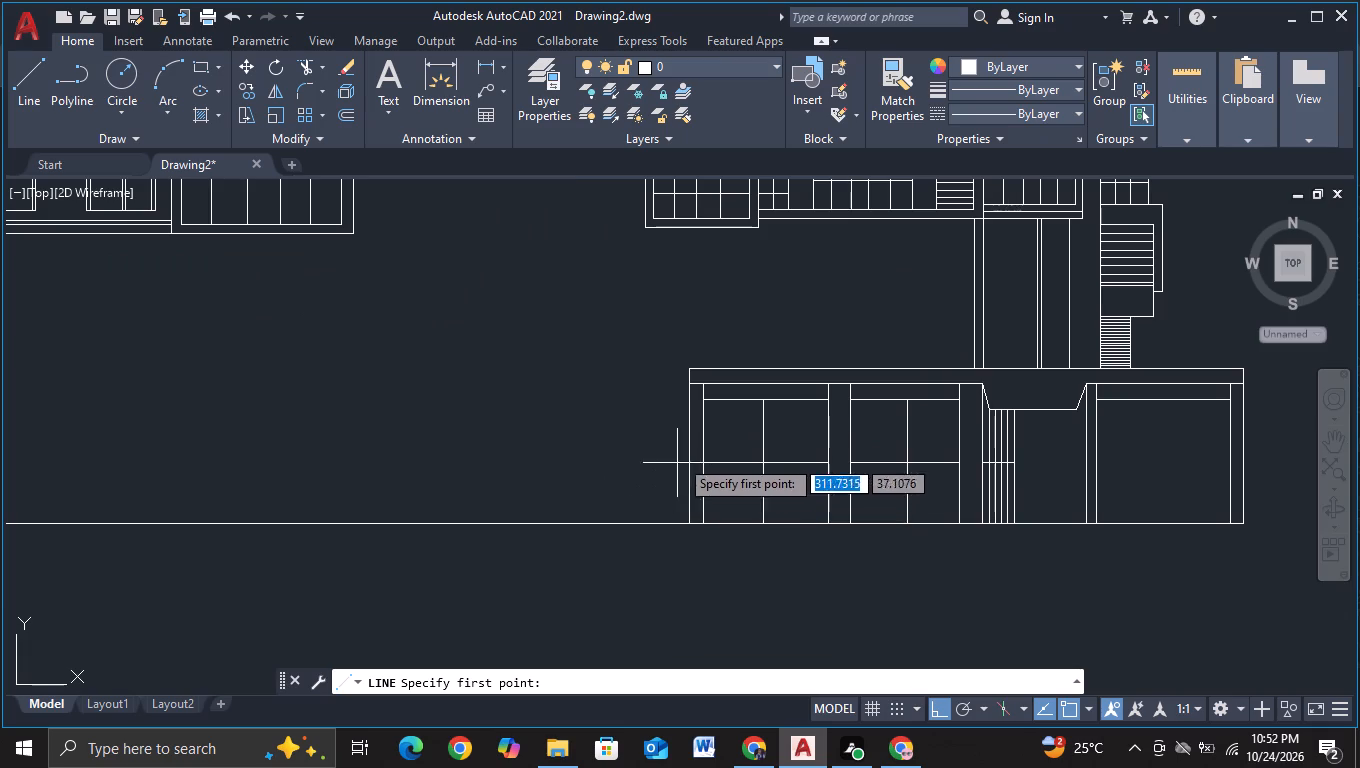
{"action": "left_click", "coordinate": [699, 382]}
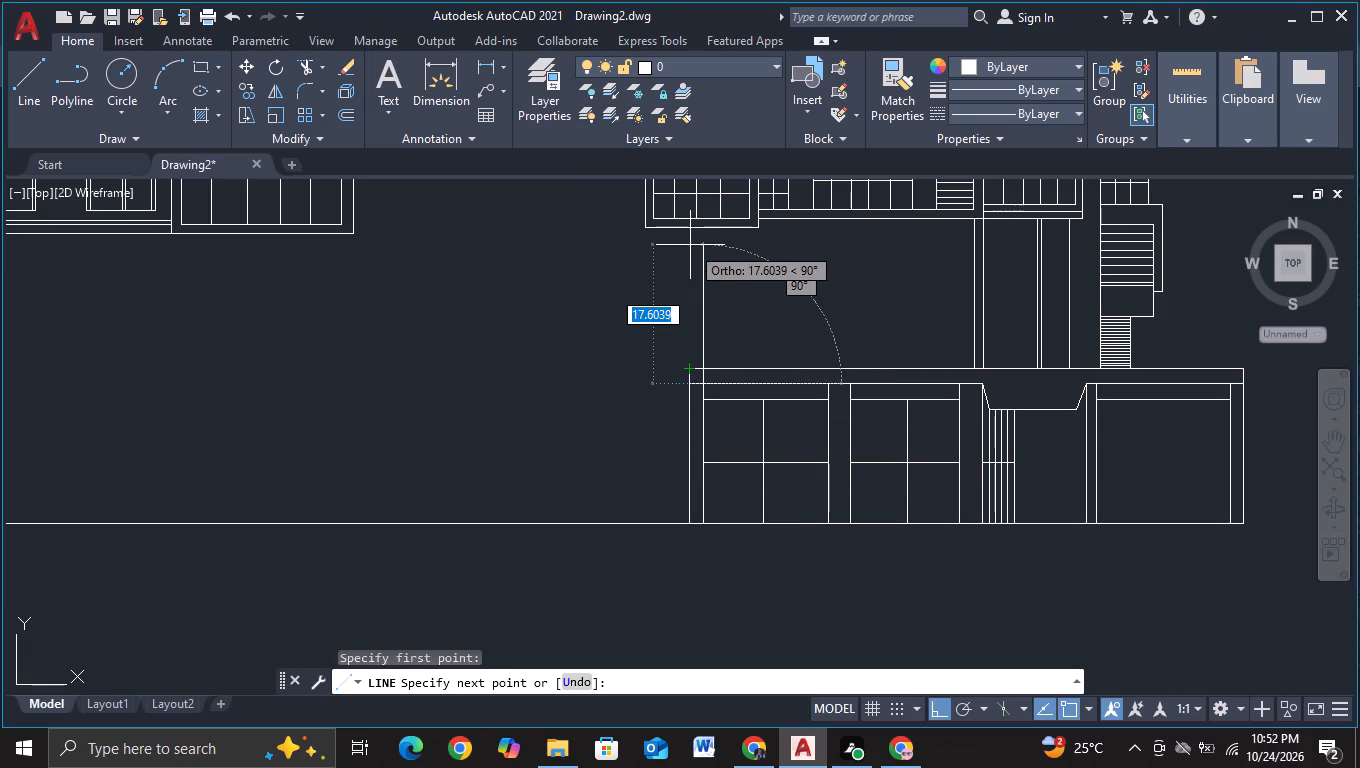
{"action": "middle_click_drag", "start_coordinate": [690, 245], "coordinate": [668, 332]}
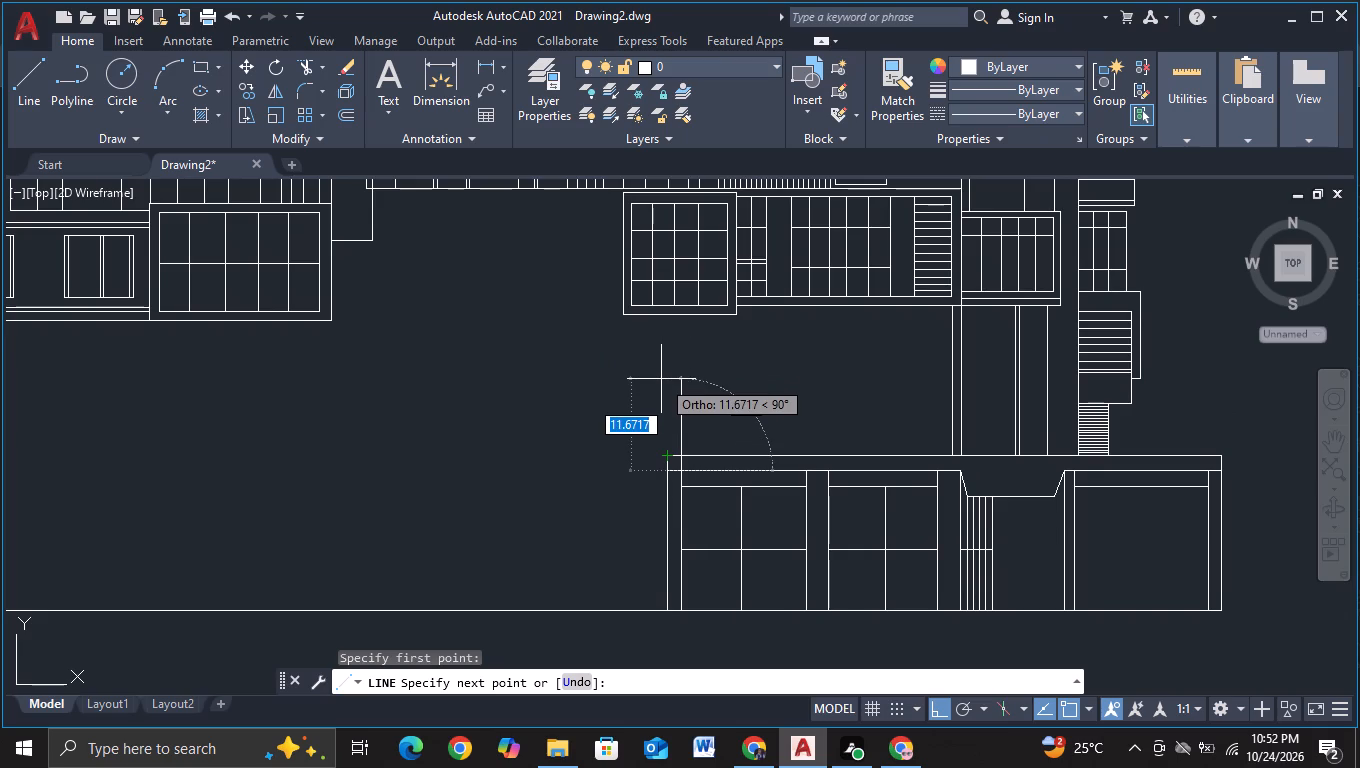
{"action": "left_click", "coordinate": [661, 379]}
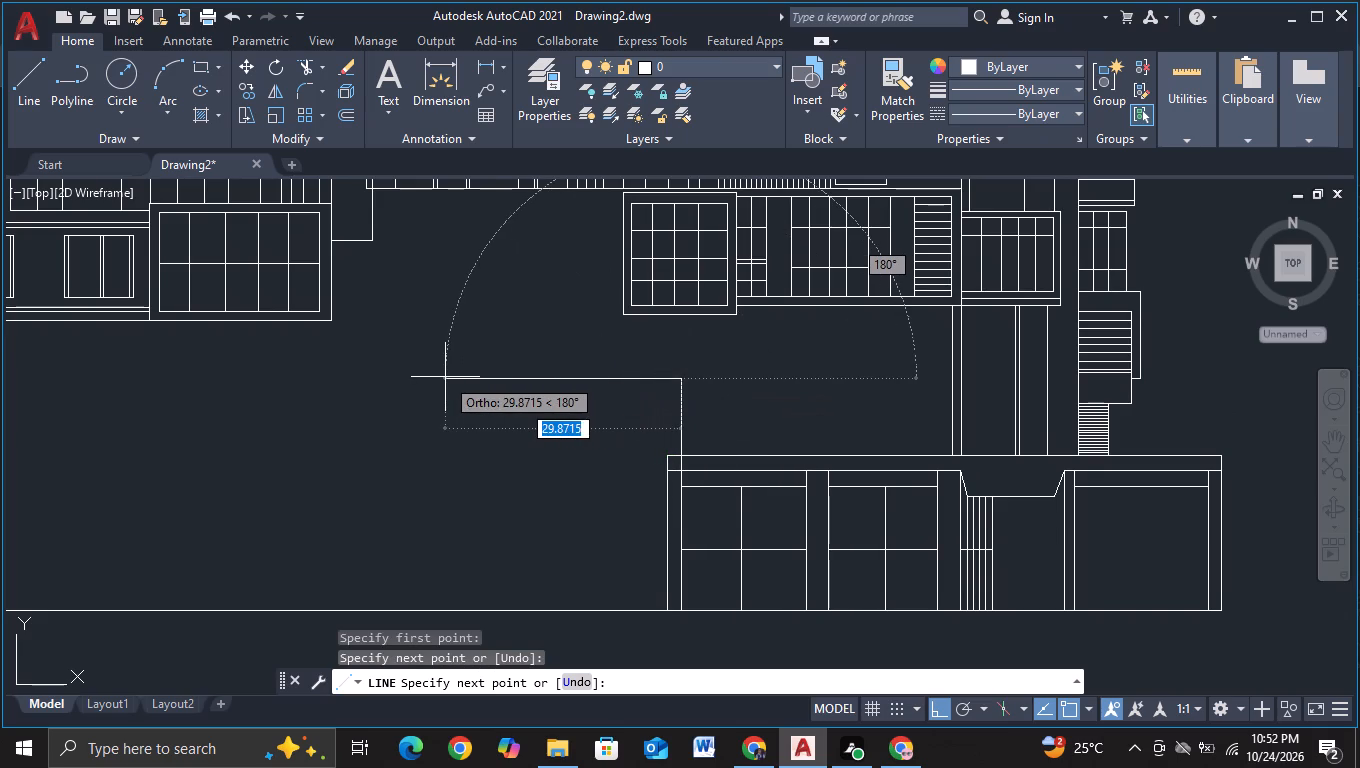
{"action": "left_click", "coordinate": [464, 379]}
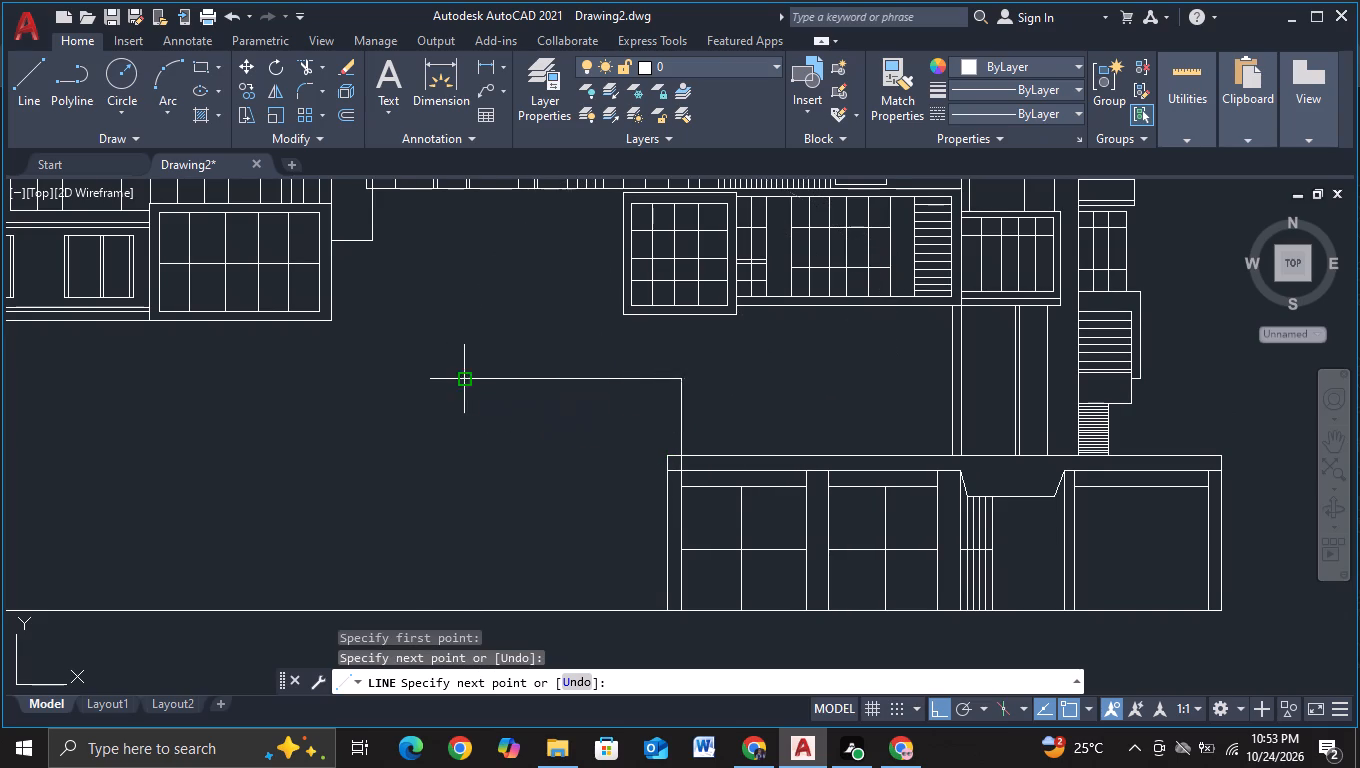
{"action": "middle_click_drag", "start_coordinate": [463, 488], "coordinate": [469, 268]}
{"action": "left_click", "coordinate": [470, 451]}
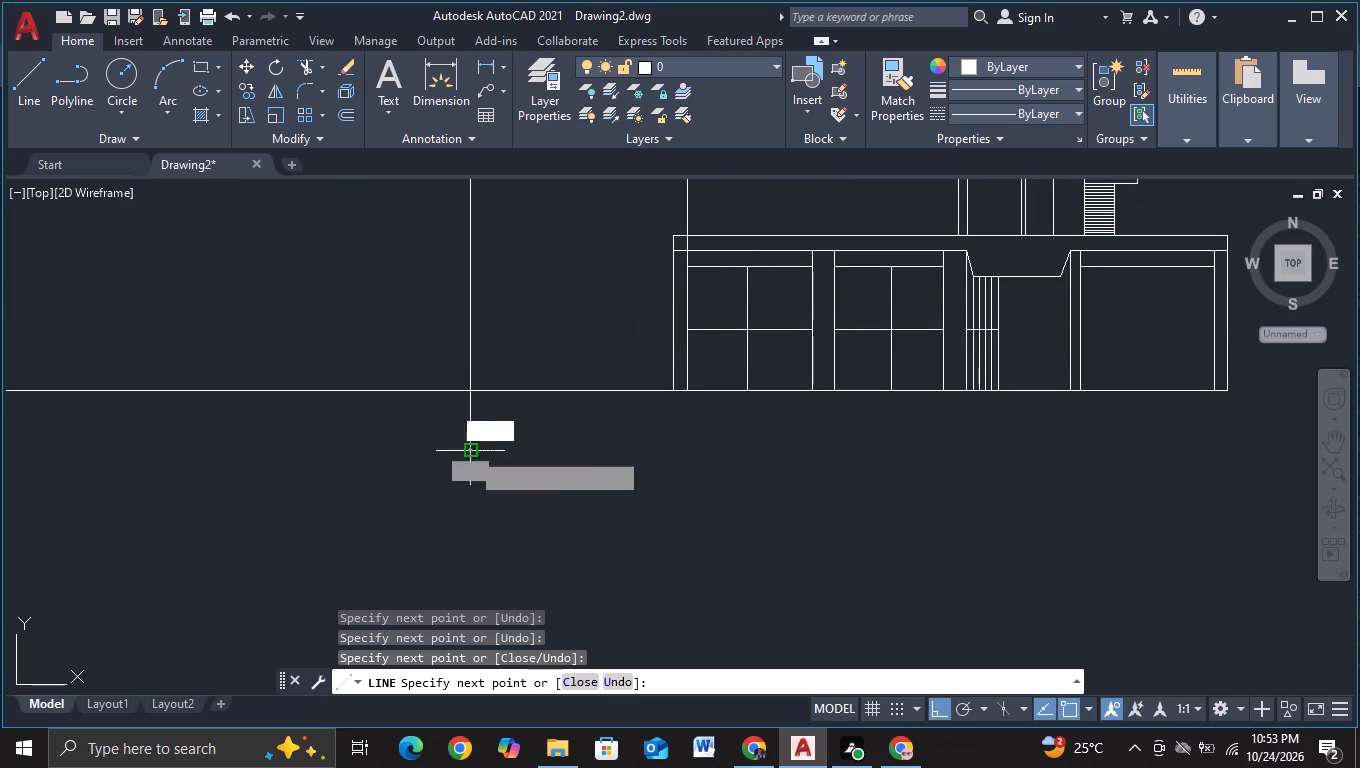
{"action": "key", "text": "Escape"}
Trim the new vertical line below the ground line and the slab's two horizontal line ends inside the new box.
{"action": "left_click", "coordinate": [303, 67]}
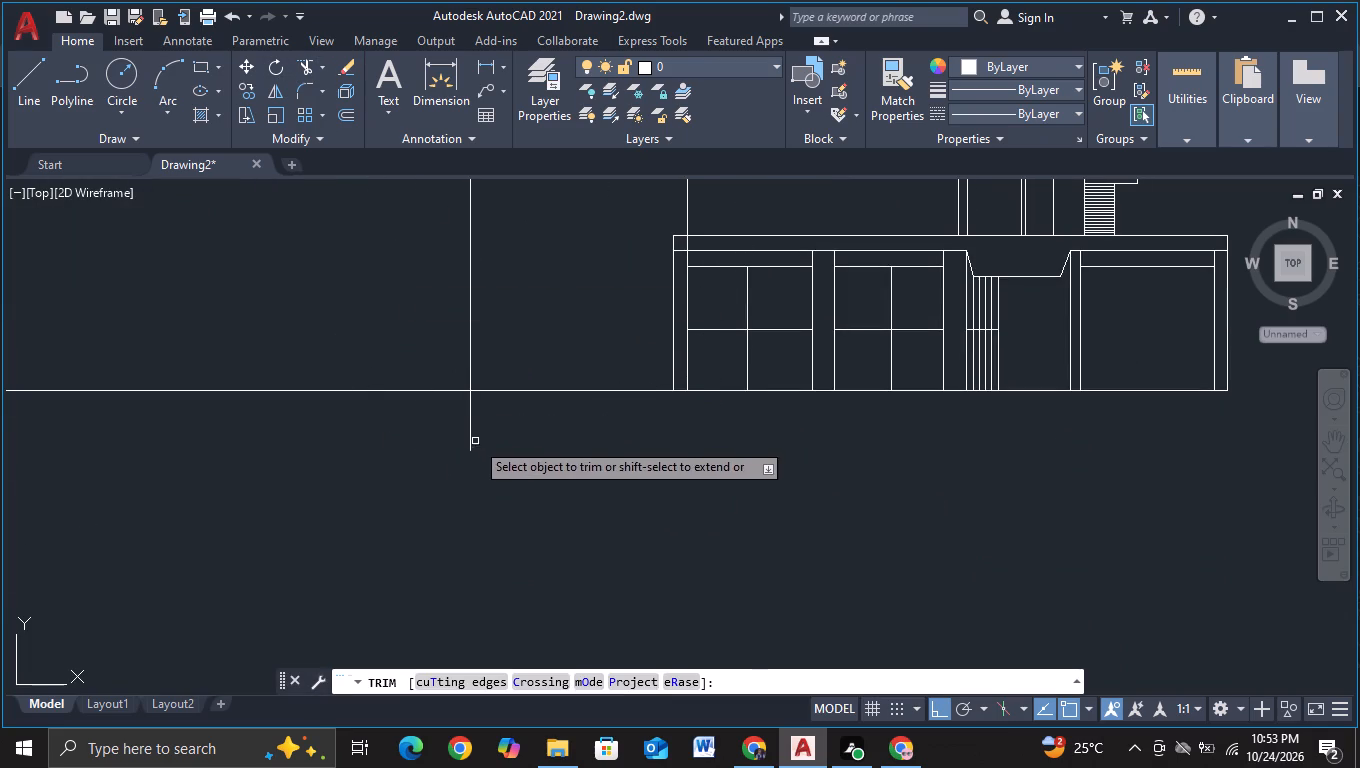
{"action": "left_click_drag", "start_coordinate": [457, 431], "coordinate": [536, 435]}
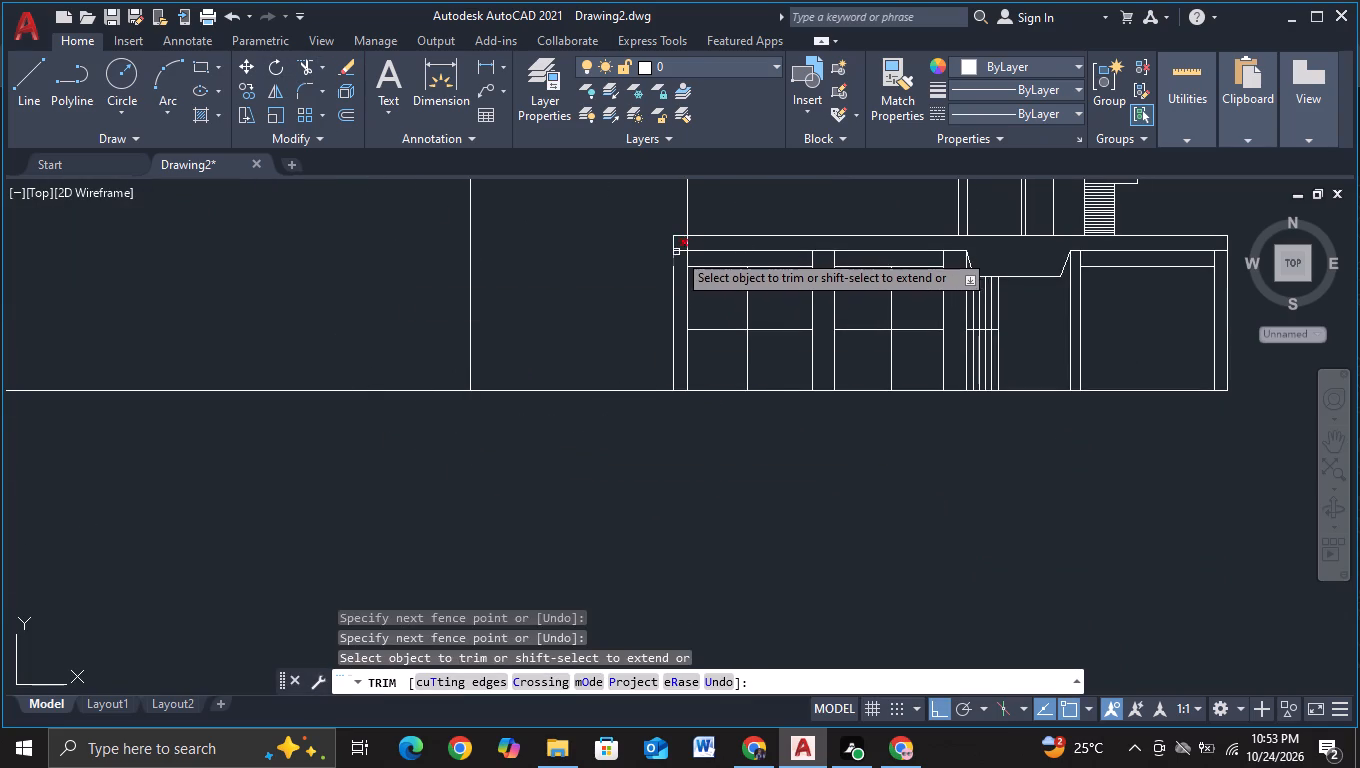
{"action": "left_click", "coordinate": [681, 253]}
{"action": "left_click", "coordinate": [679, 237]}
{"action": "key", "text": "Escape"}
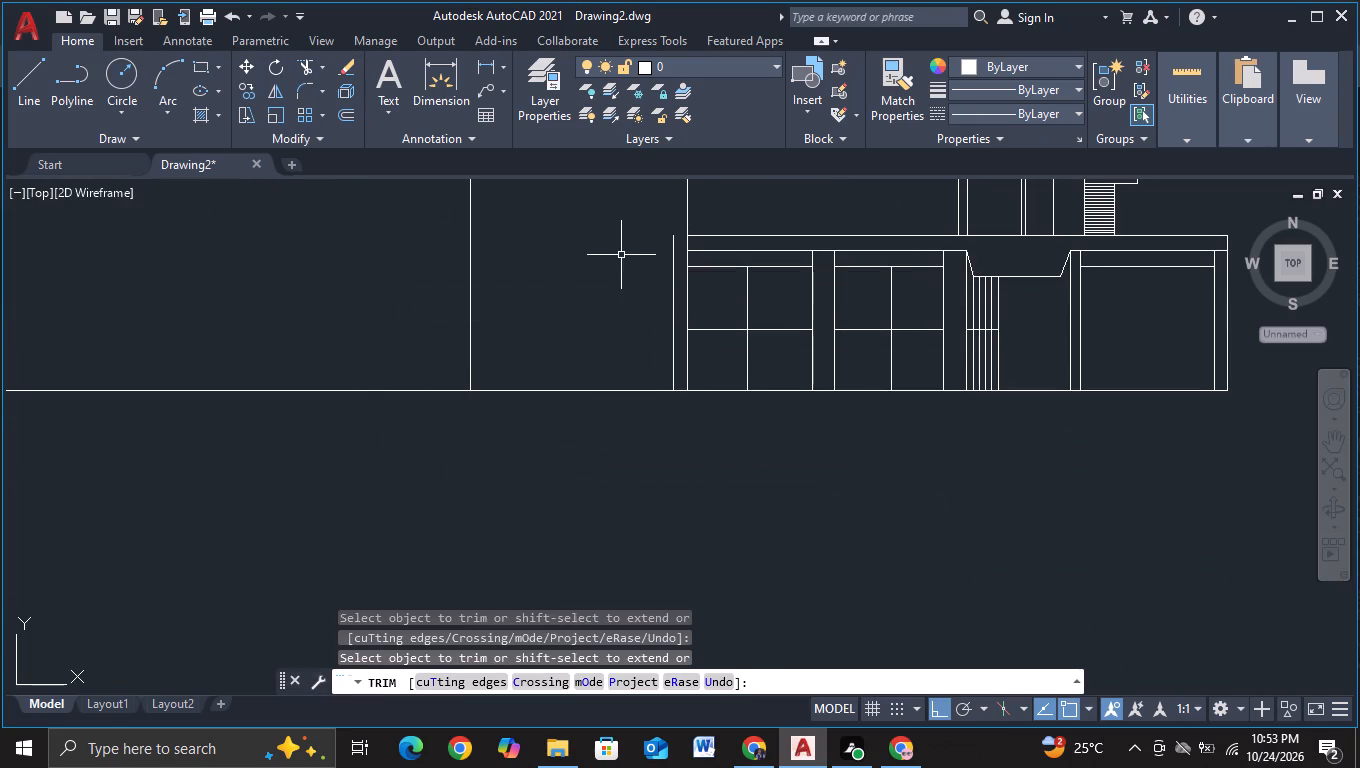
Draw the box's inner outline from the first leg's outer line: up near the top edge, left about 24.1, down above ground, and right past the leg line.
{"action": "middle_click_drag", "start_coordinate": [593, 388], "coordinate": [591, 409]}
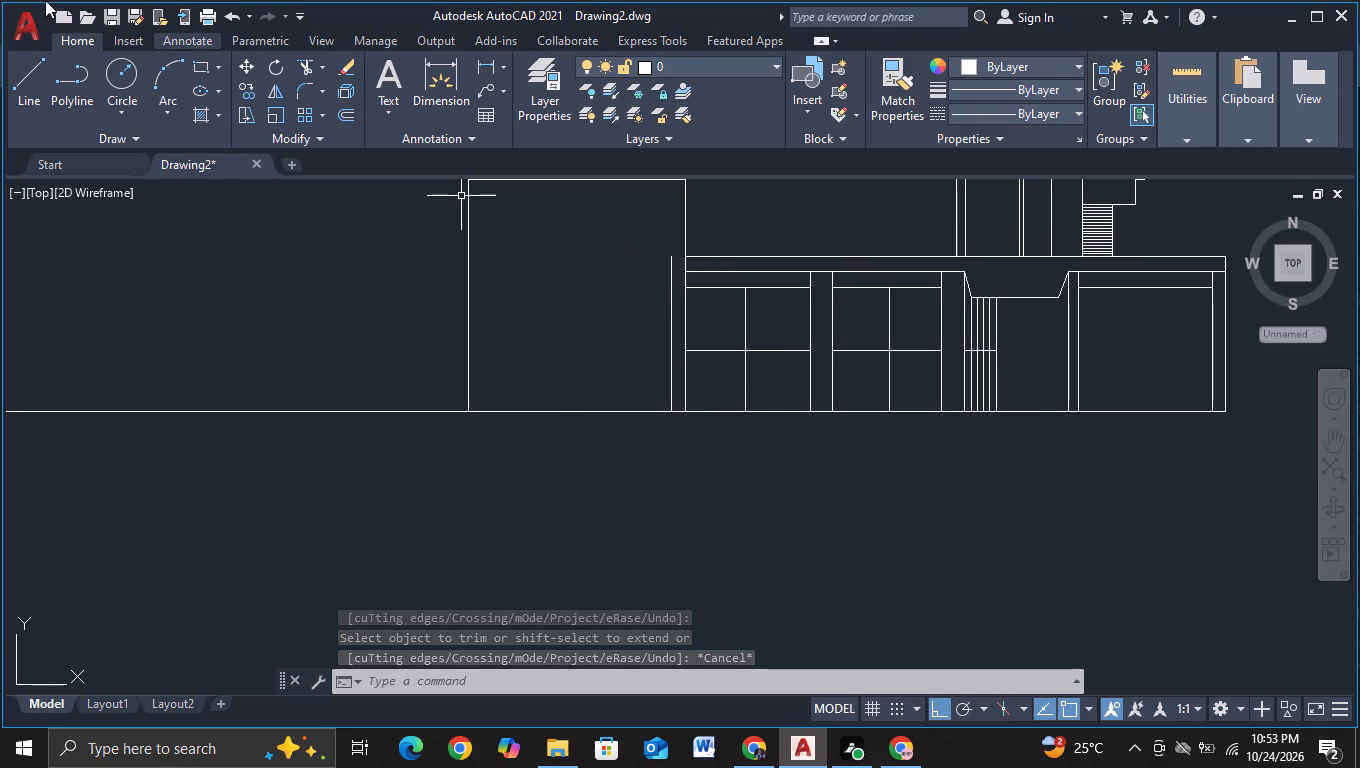
{"action": "left_click", "coordinate": [18, 88]}
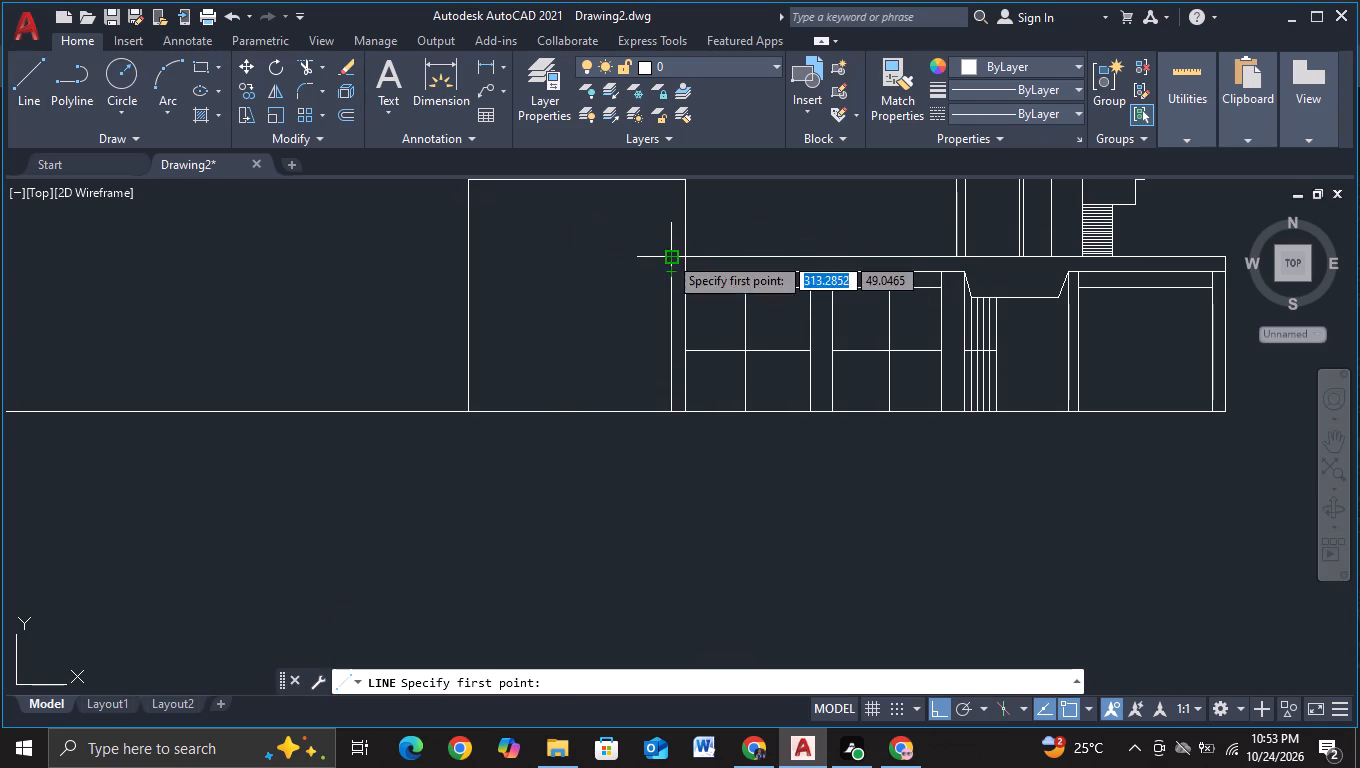
{"action": "left_click", "coordinate": [668, 255]}
{"action": "middle_click_drag", "start_coordinate": [667, 219], "coordinate": [646, 370]}
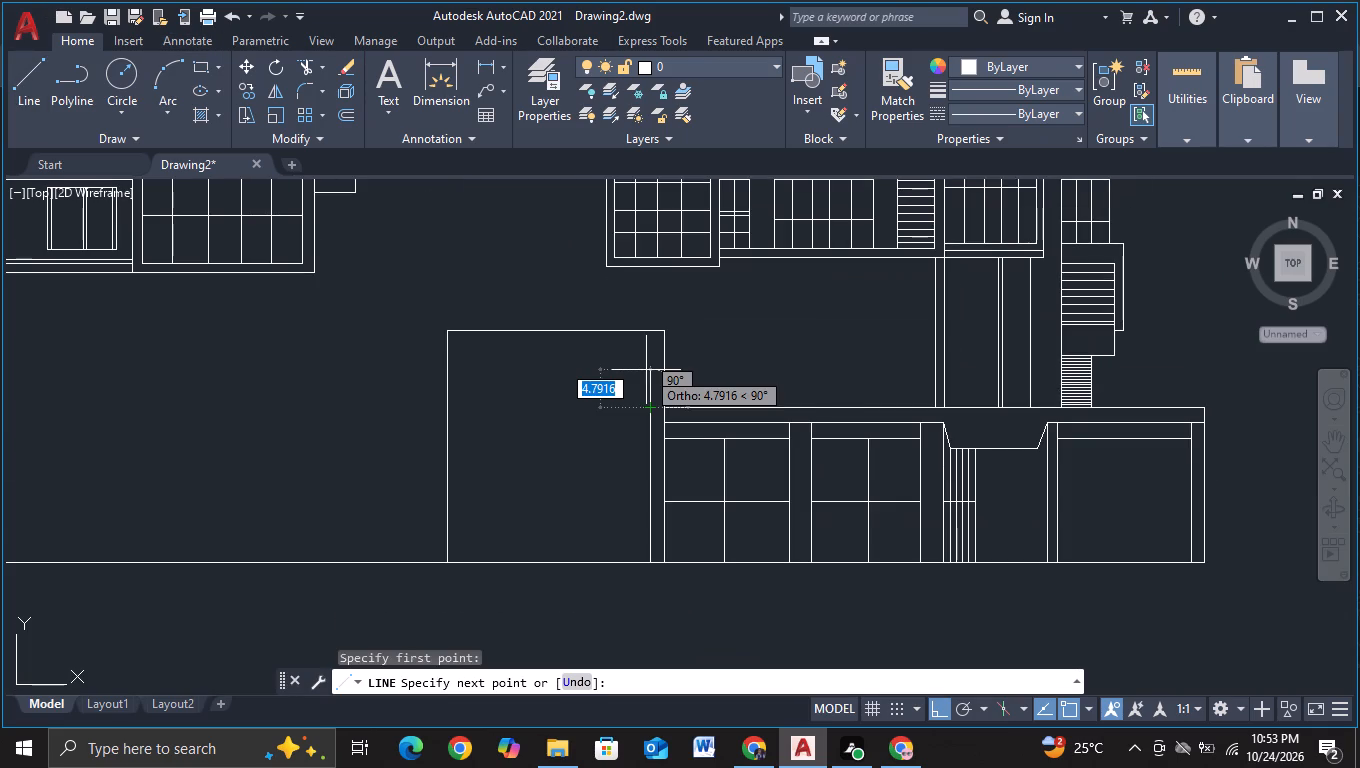
{"action": "scroll", "coordinate": [646, 370], "scroll_direction": "up", "scroll_amount": 1}
{"action": "left_click", "coordinate": [645, 332]}
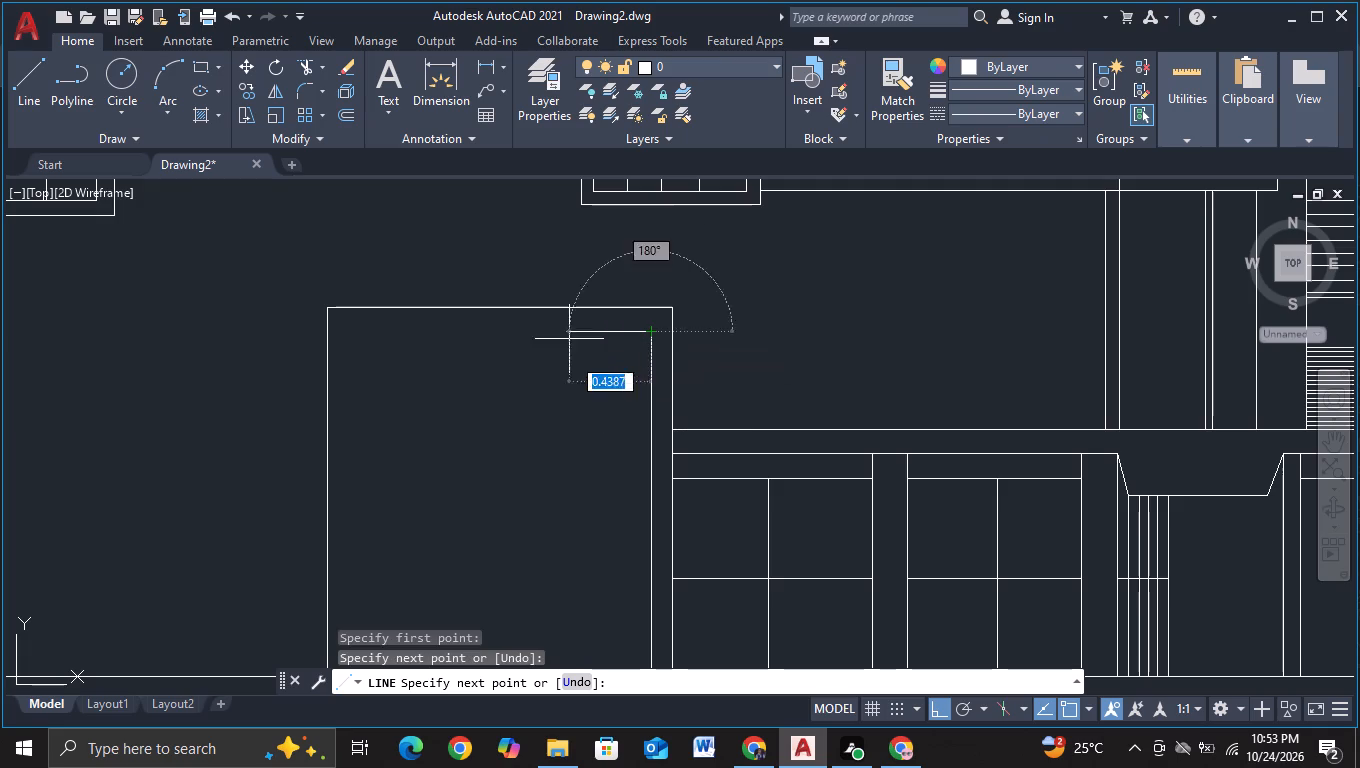
{"action": "left_click", "coordinate": [347, 339]}
{"action": "middle_click_drag", "start_coordinate": [353, 473], "coordinate": [372, 204]}
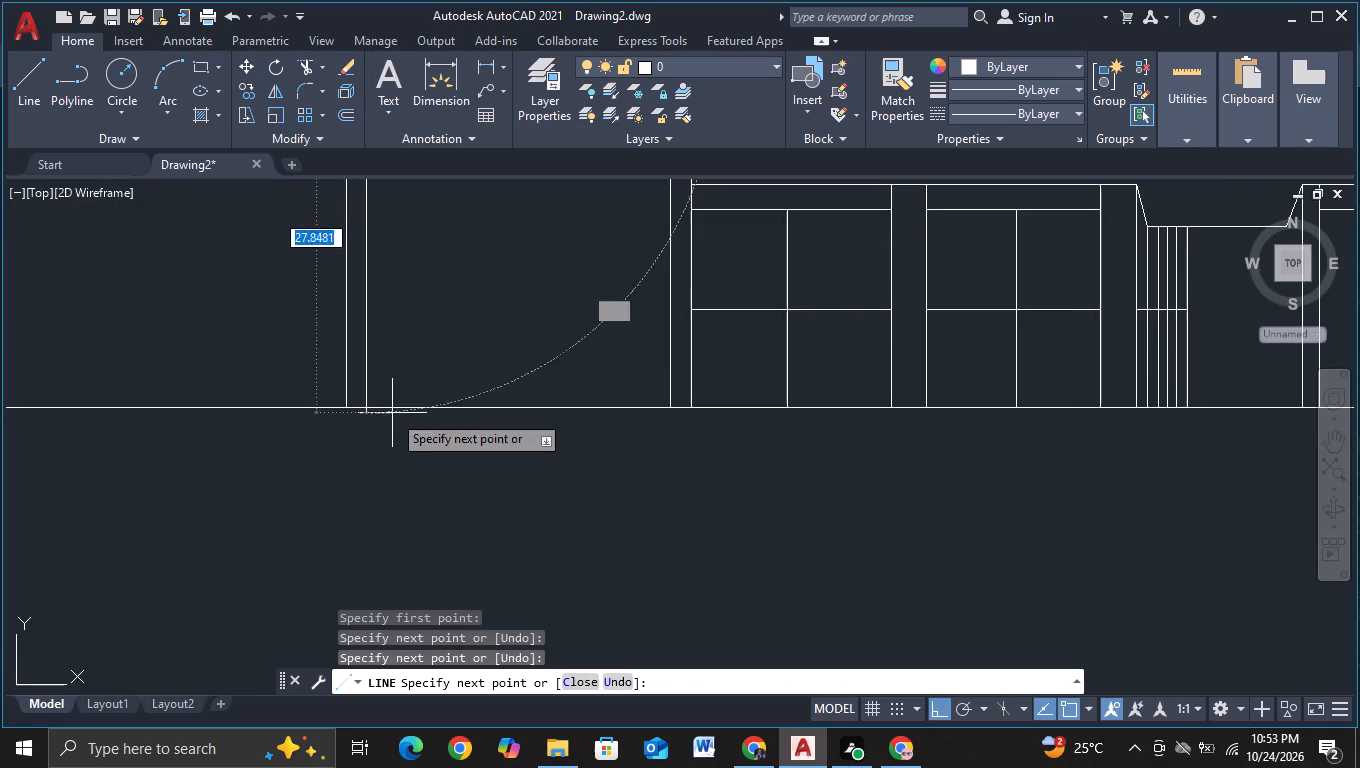
{"action": "left_click", "coordinate": [395, 387]}
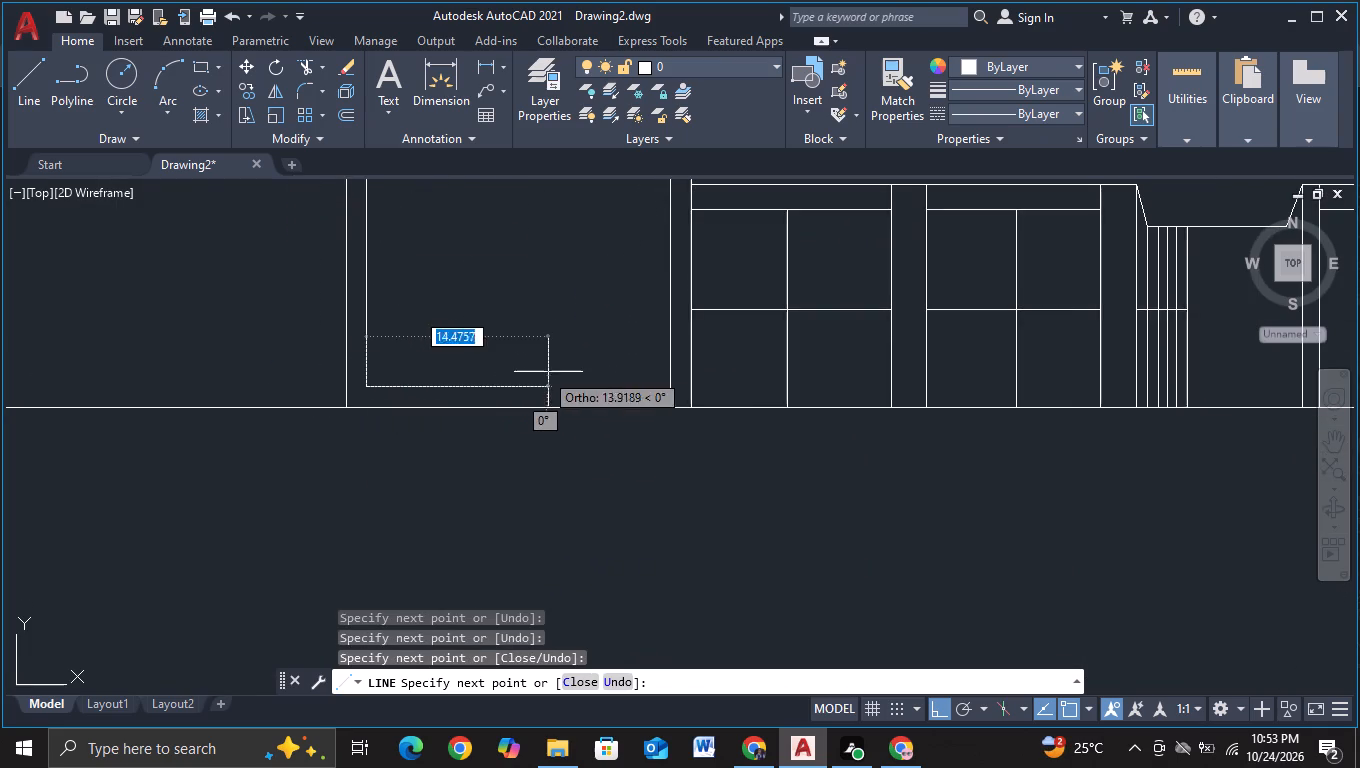
{"action": "scroll", "coordinate": [632, 374], "scroll_direction": "up", "scroll_amount": 1}
{"action": "left_click", "coordinate": [706, 378]}
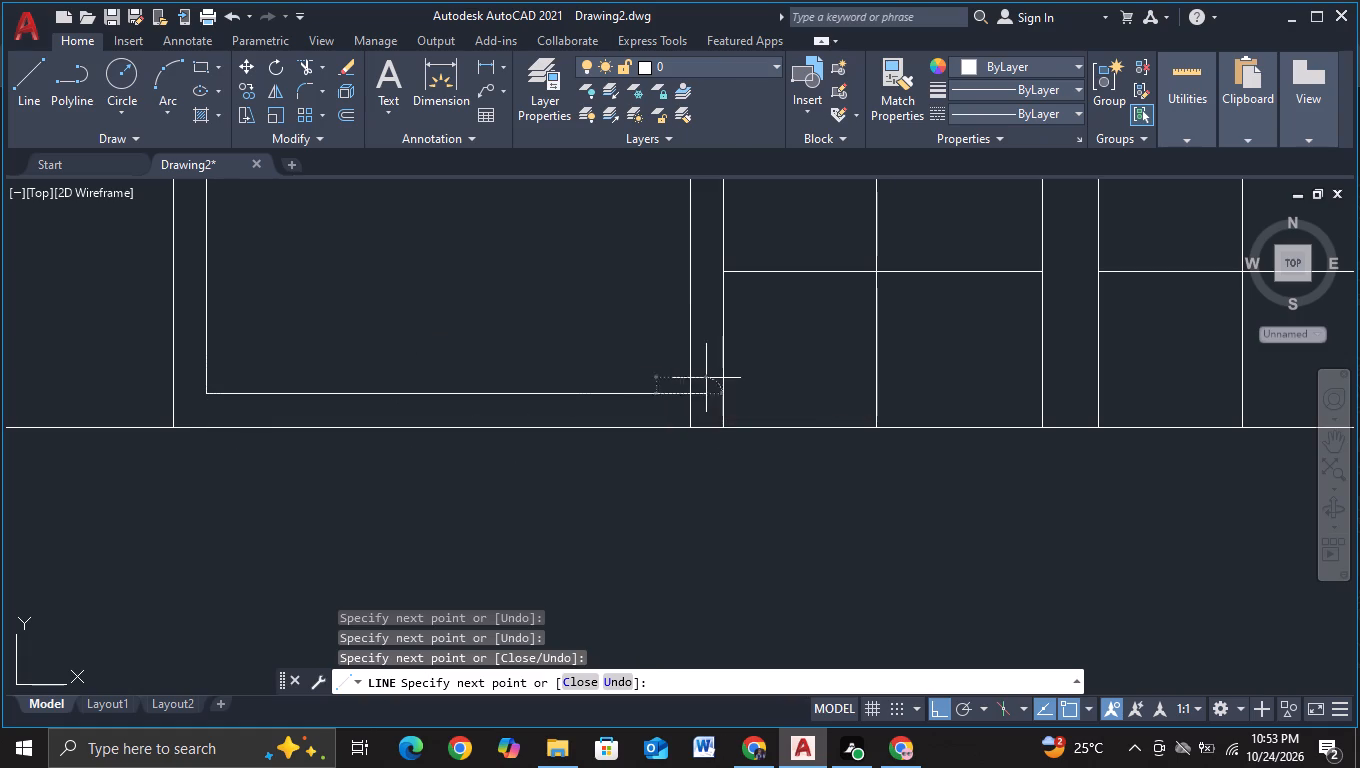
{"action": "key", "text": "Escape"}
Trim the inner outline's overhanging bottom line and the vertical line stub beneath it to close the inner rectangle.
{"action": "left_click", "coordinate": [304, 63]}
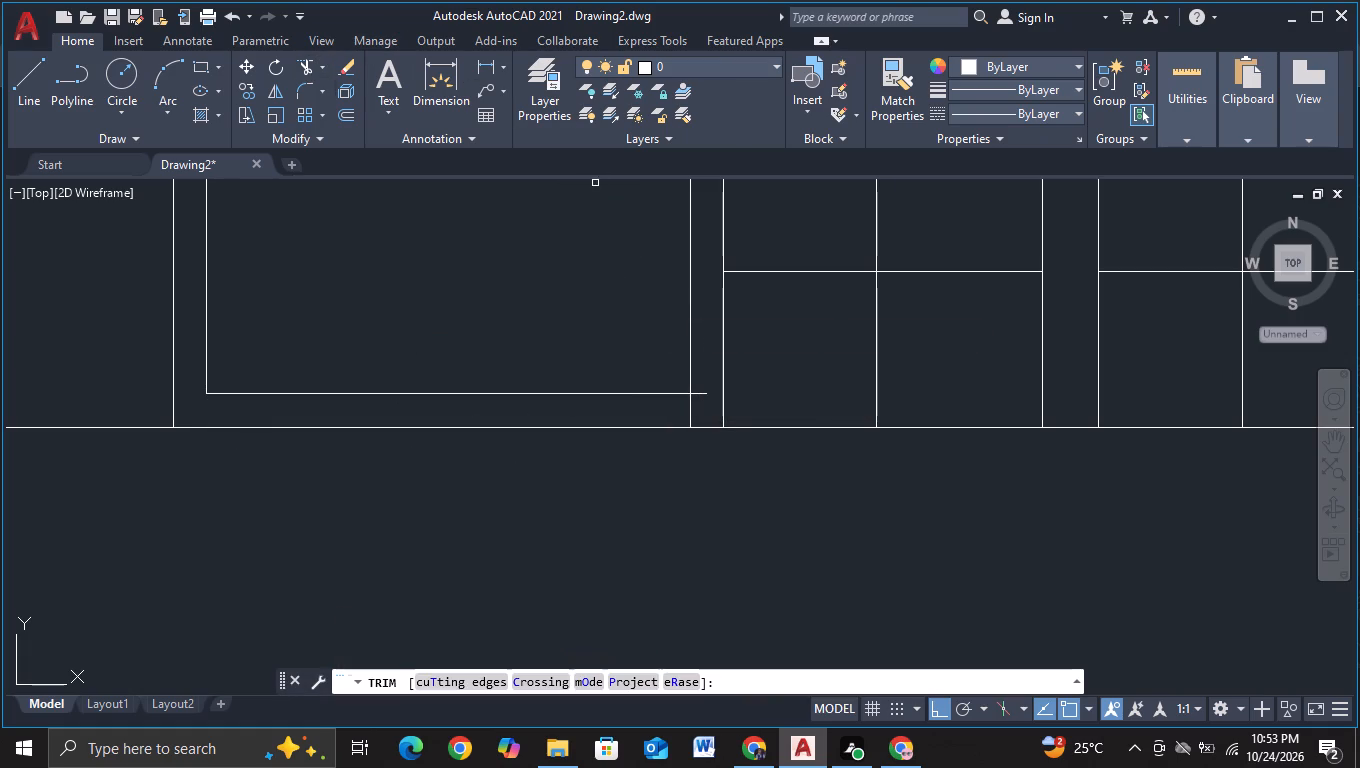
{"action": "left_click", "coordinate": [699, 386]}
{"action": "left_click", "coordinate": [699, 404]}
{"action": "left_click", "coordinate": [686, 410]}
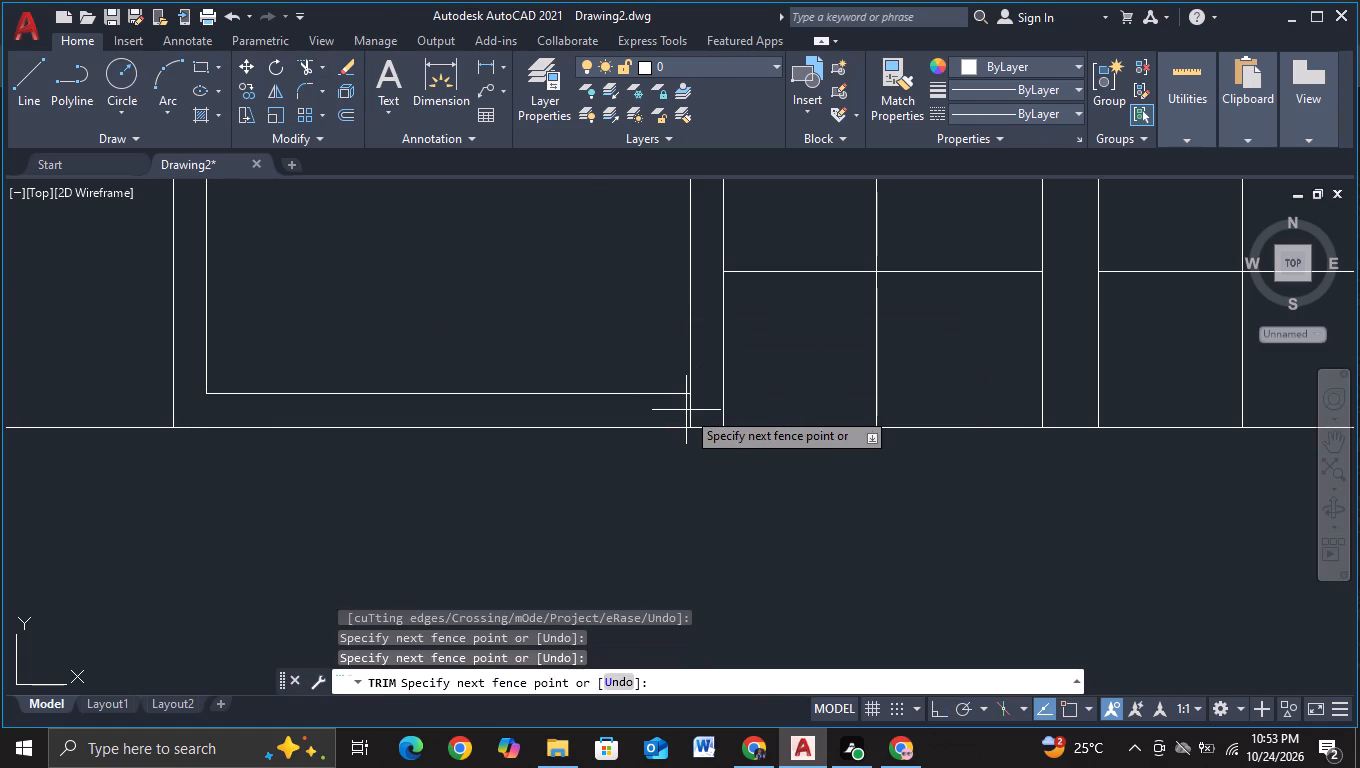
{"action": "left_click", "coordinate": [738, 408]}
{"action": "key", "text": "ctrl+z"}
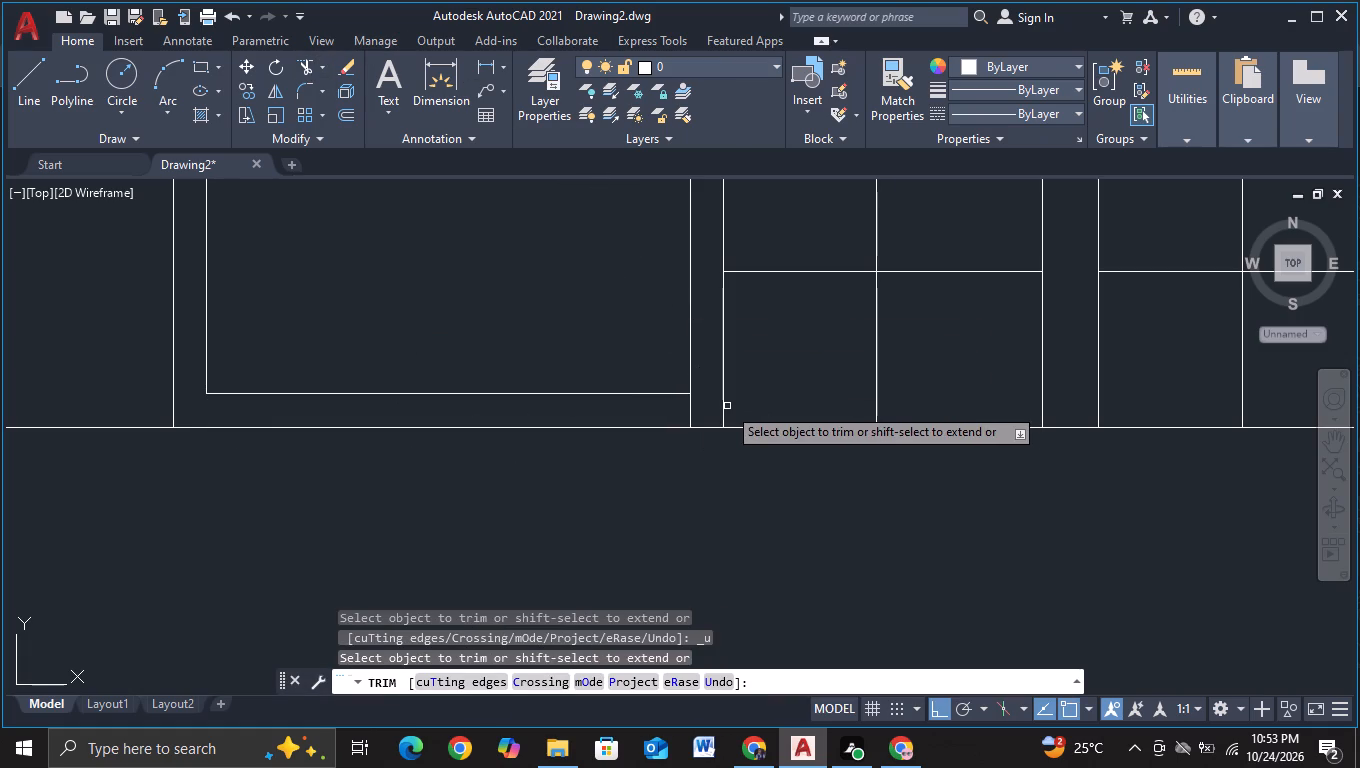
{"action": "left_click", "coordinate": [677, 412]}
{"action": "left_click", "coordinate": [704, 407]}
{"action": "scroll", "coordinate": [700, 408], "scroll_direction": "down", "scroll_amount": 2}
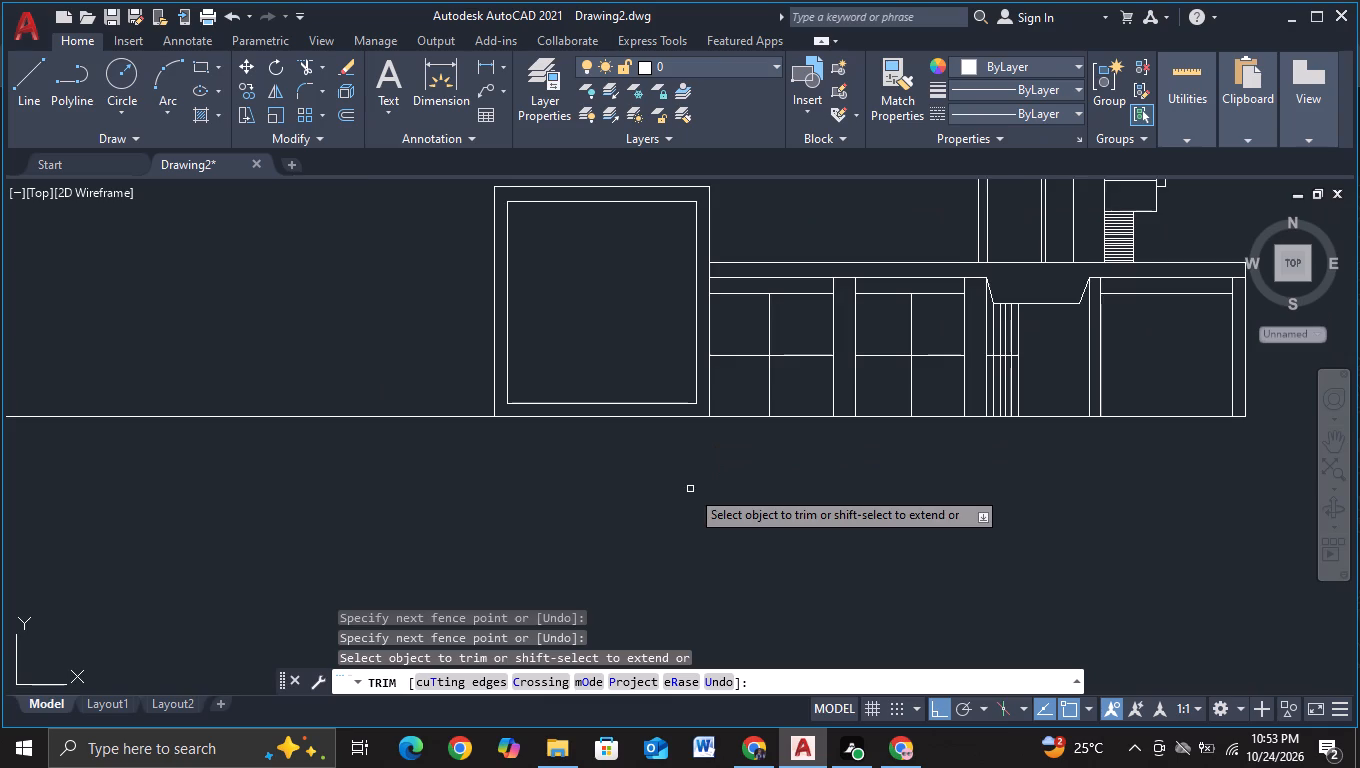
{"action": "middle_click_drag", "start_coordinate": [690, 489], "coordinate": [660, 534]}
{"action": "key", "text": "Escape"}
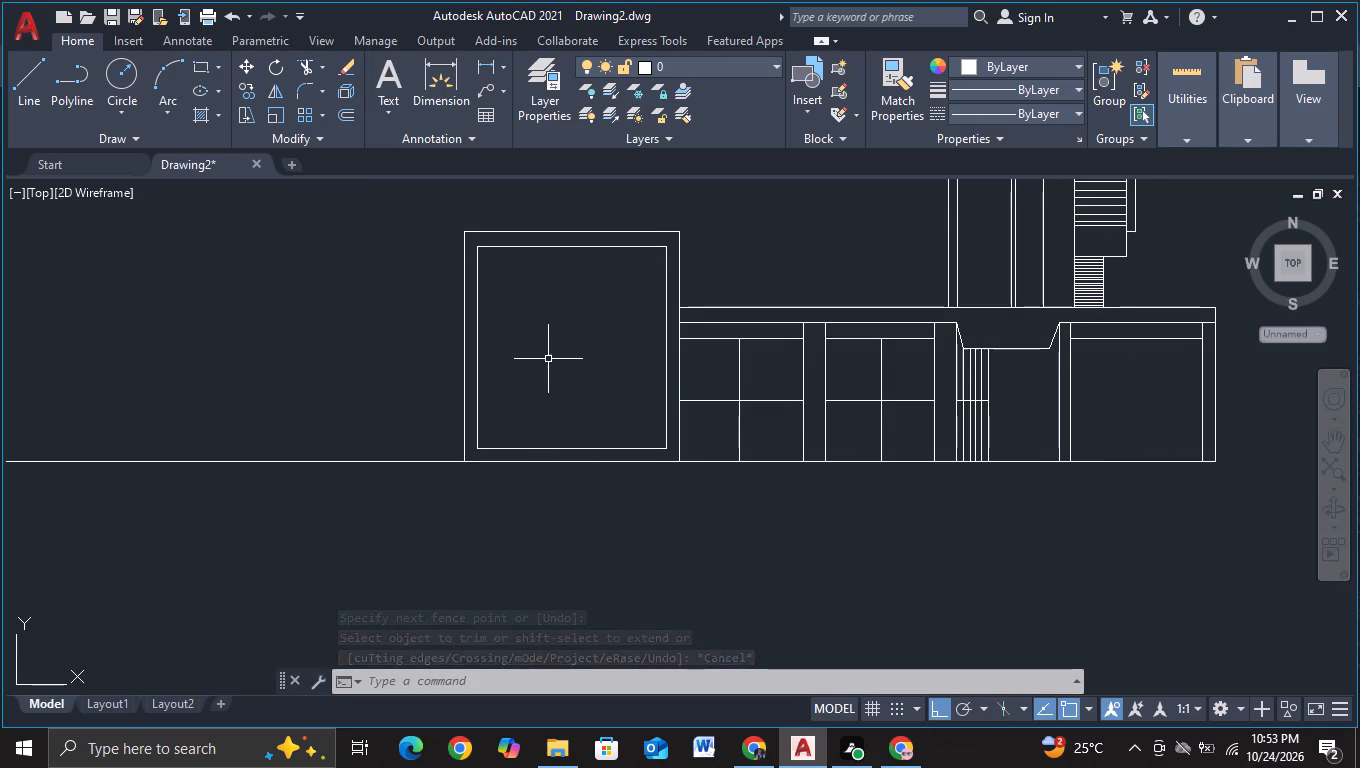
Draw a horizontal line about 45.8 long leftward across the box, level with the first bay's upper horizontal line.
{"action": "middle_click_drag", "start_coordinate": [548, 359], "coordinate": [540, 441]}
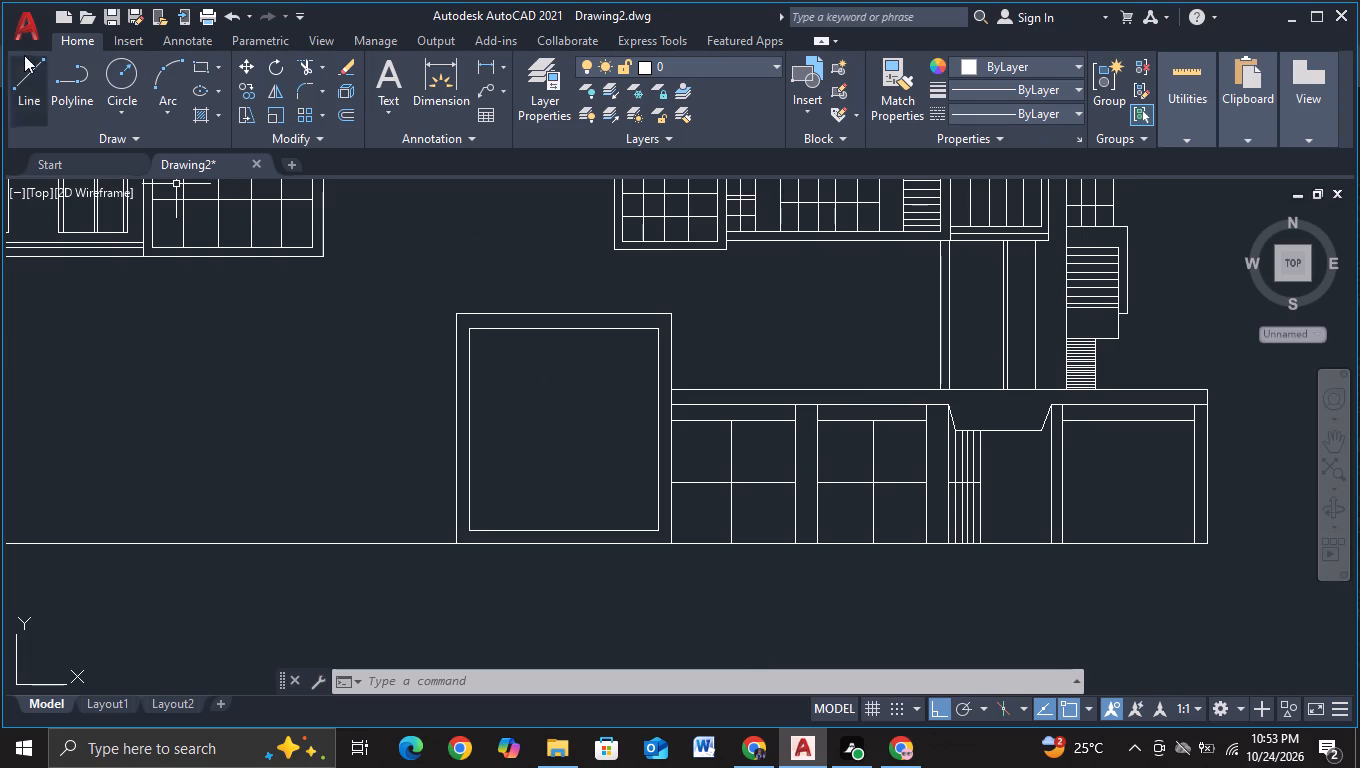
{"action": "left_click", "coordinate": [32, 93]}
{"action": "middle_click_drag", "start_coordinate": [191, 410], "coordinate": [321, 406]}
{"action": "scroll", "coordinate": [321, 406], "scroll_direction": "down", "scroll_amount": 1}
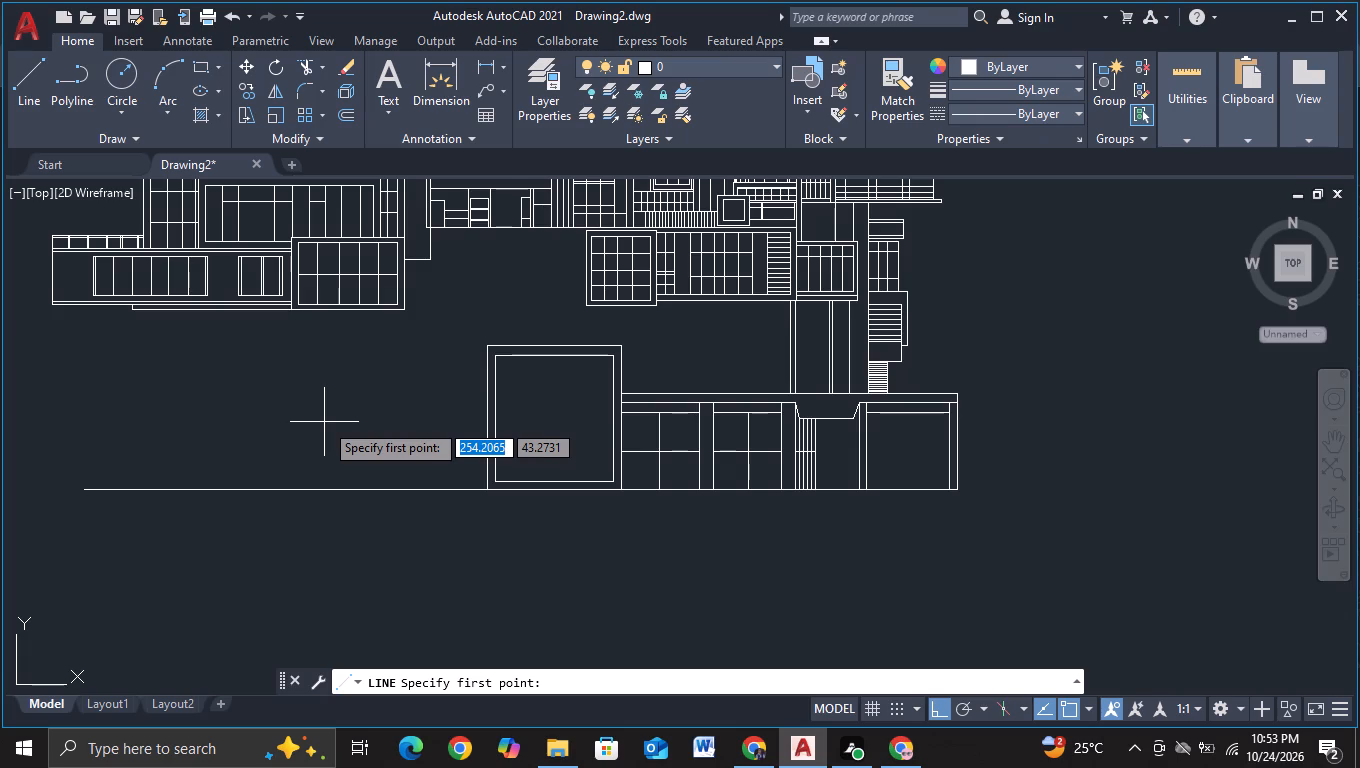
{"action": "middle_click_drag", "start_coordinate": [320, 431], "coordinate": [411, 433]}
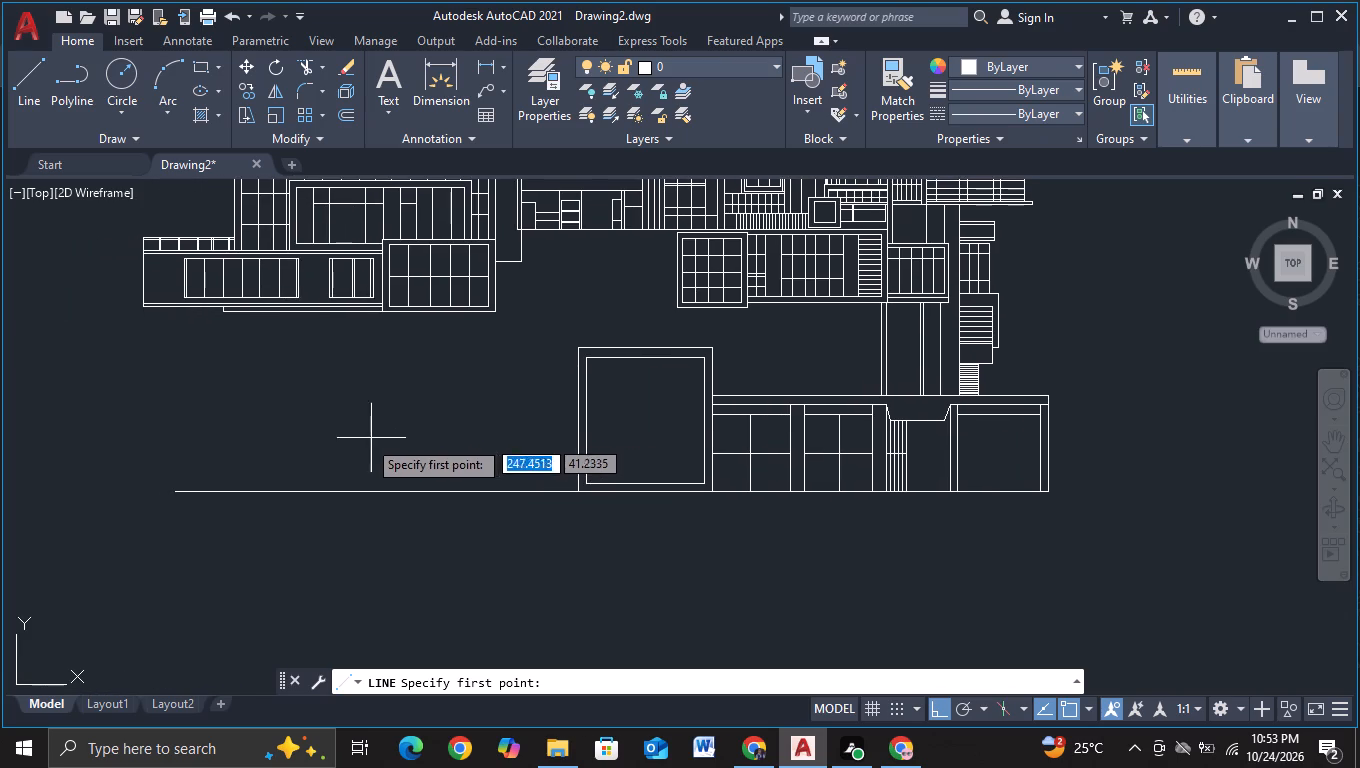
{"action": "middle_click_drag", "start_coordinate": [280, 435], "coordinate": [359, 434]}
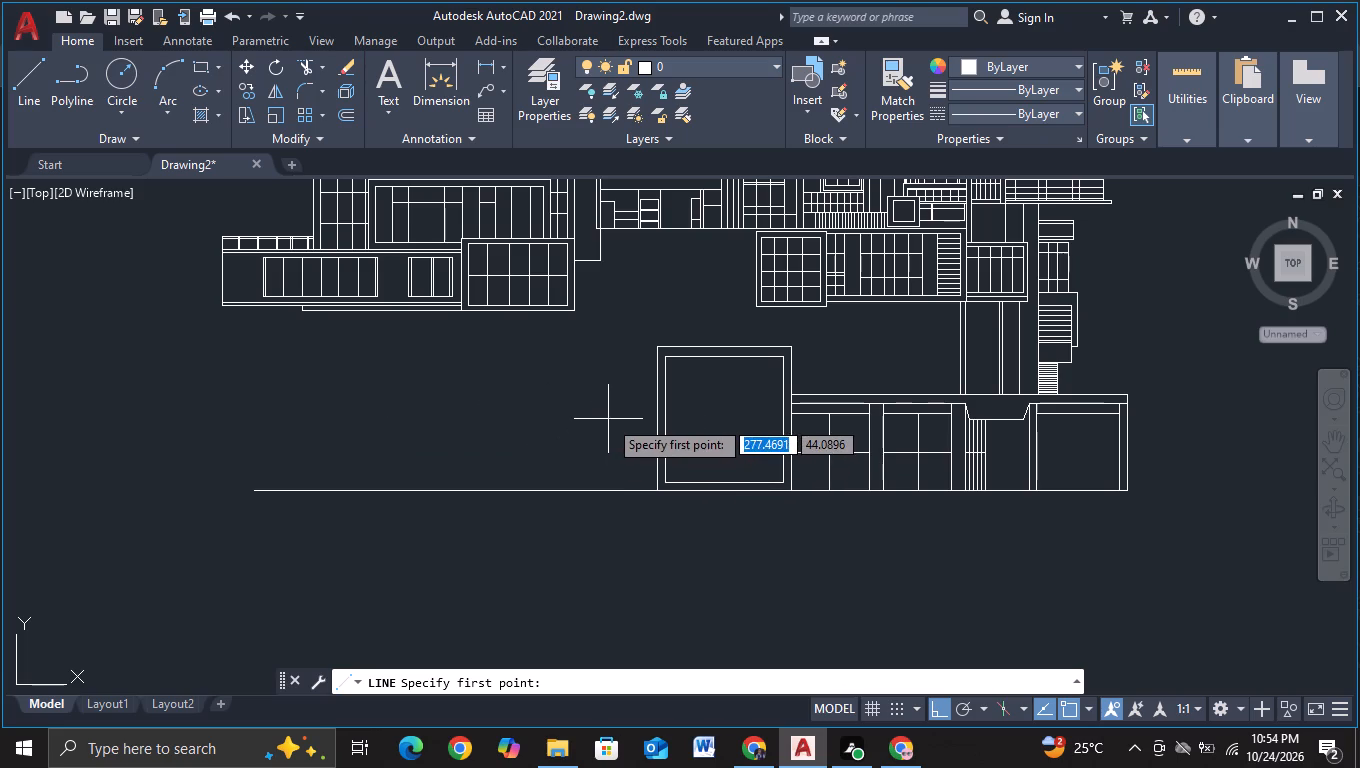
{"action": "scroll", "coordinate": [721, 421], "scroll_direction": "up", "scroll_amount": 2}
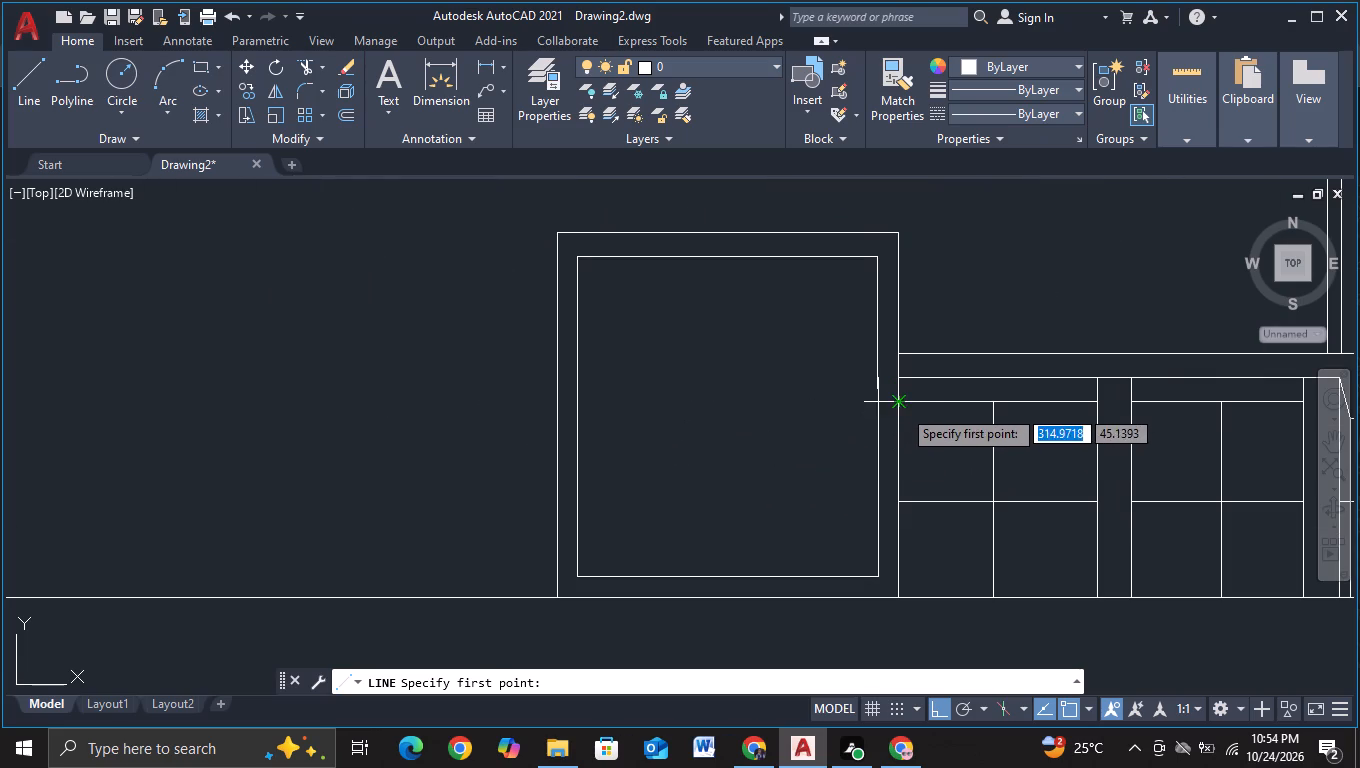
{"action": "left_click", "coordinate": [902, 408]}
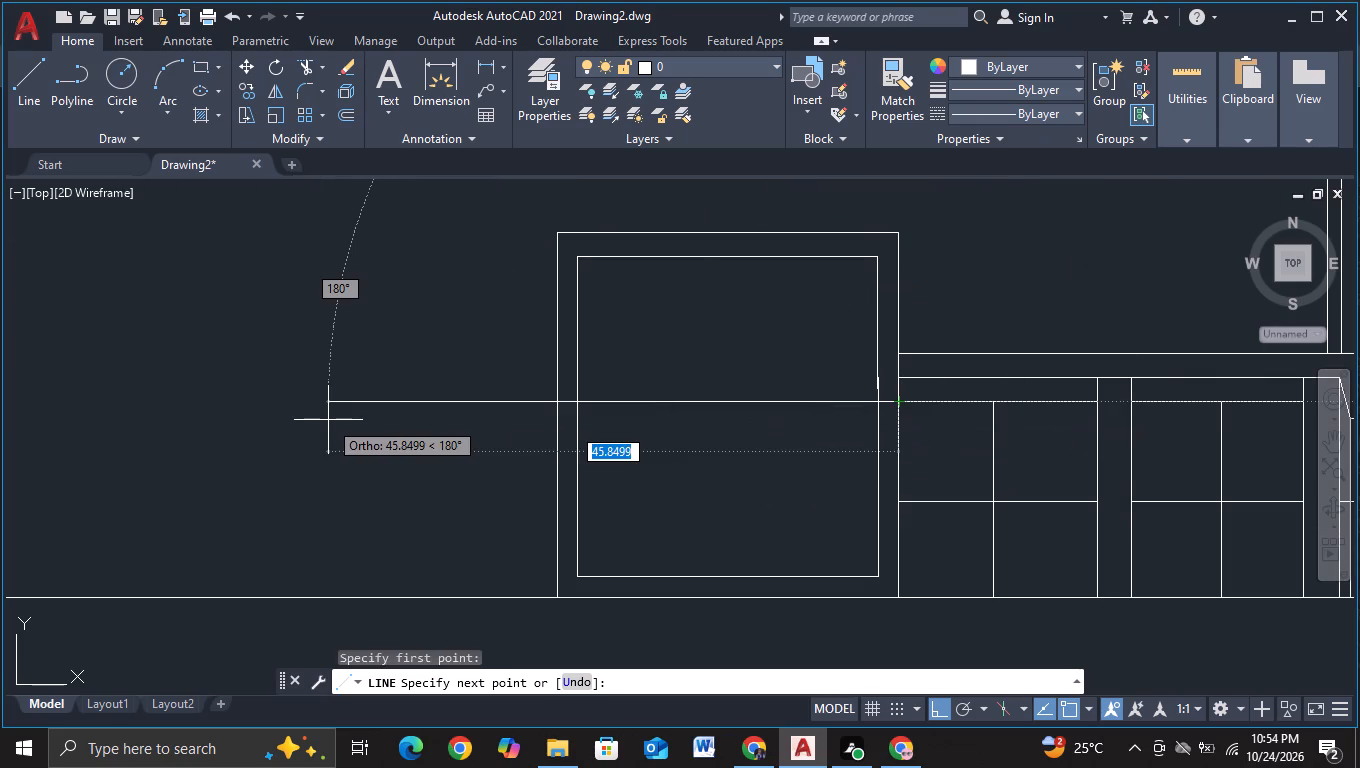
{"action": "left_click", "coordinate": [328, 420]}
{"action": "key", "text": "Escape"}
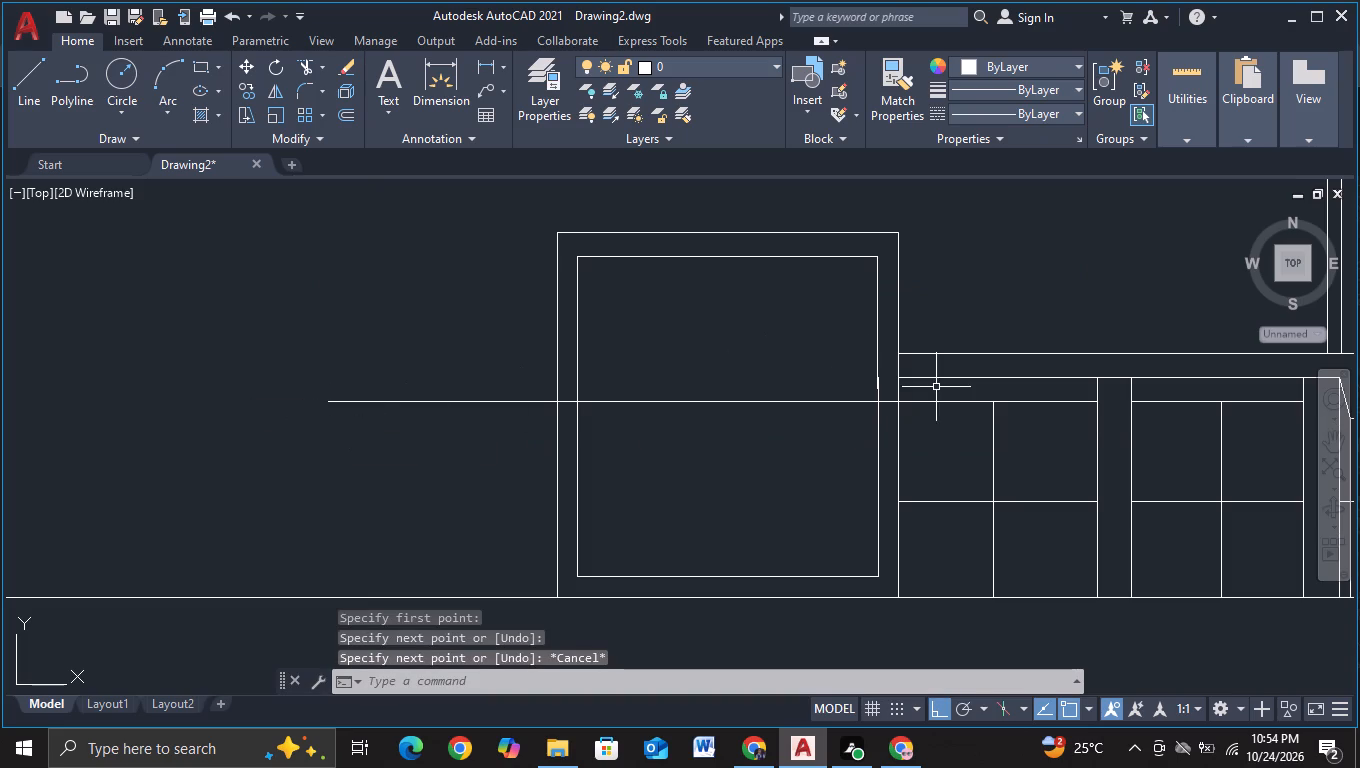
Draw a second, longer horizontal line leftward across the box, level with the slab's bottom line.
{"action": "left_click", "coordinate": [304, 59]}
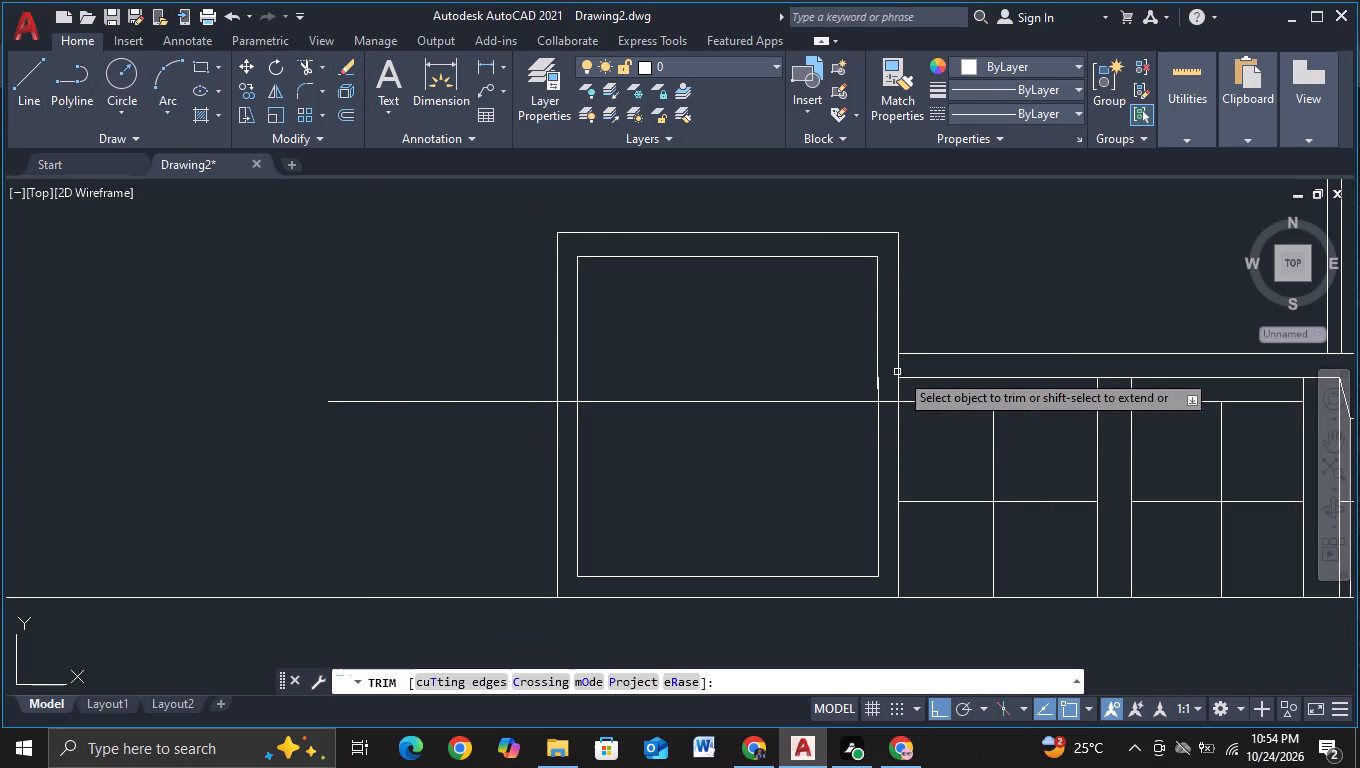
{"action": "key", "text": "Escape"}
{"action": "left_click", "coordinate": [14, 77]}
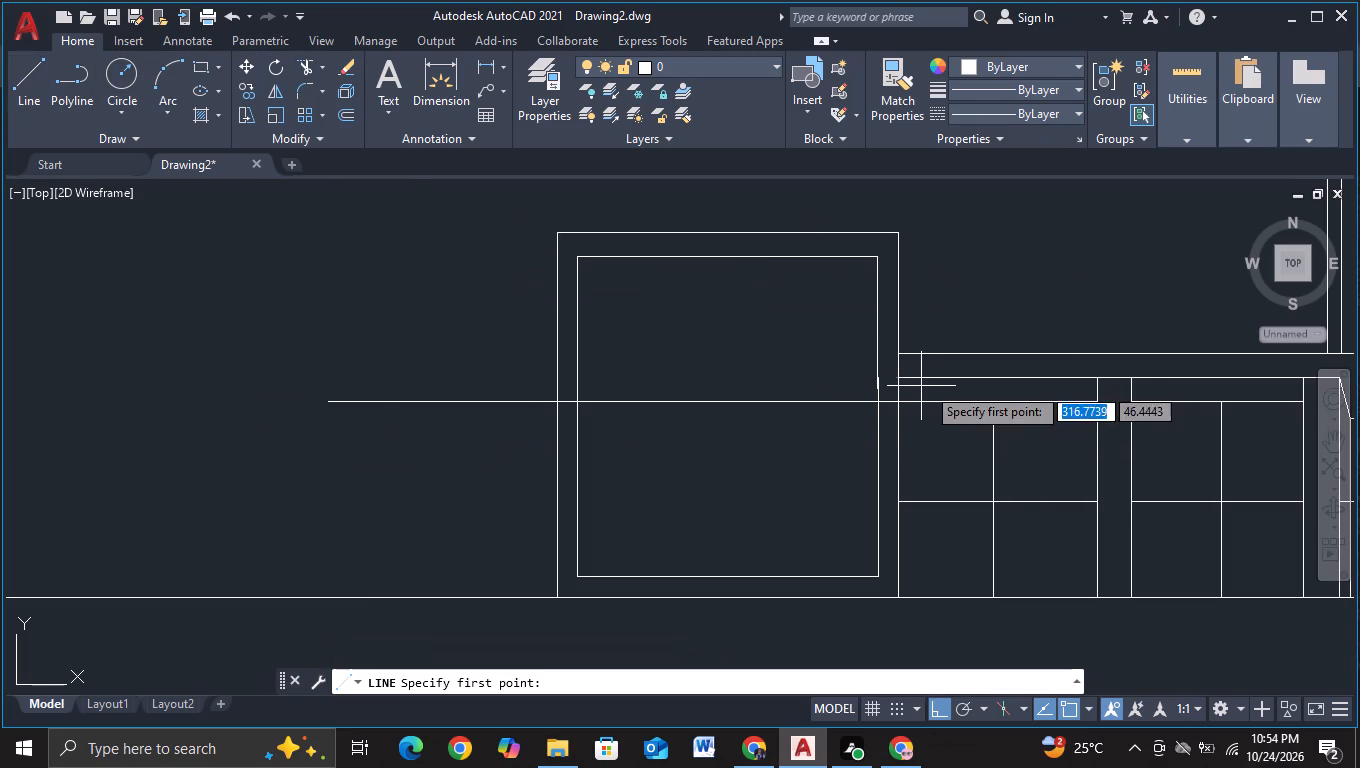
{"action": "left_click", "coordinate": [904, 383]}
{"action": "left_click", "coordinate": [187, 303]}
{"action": "key", "text": "Escape"}
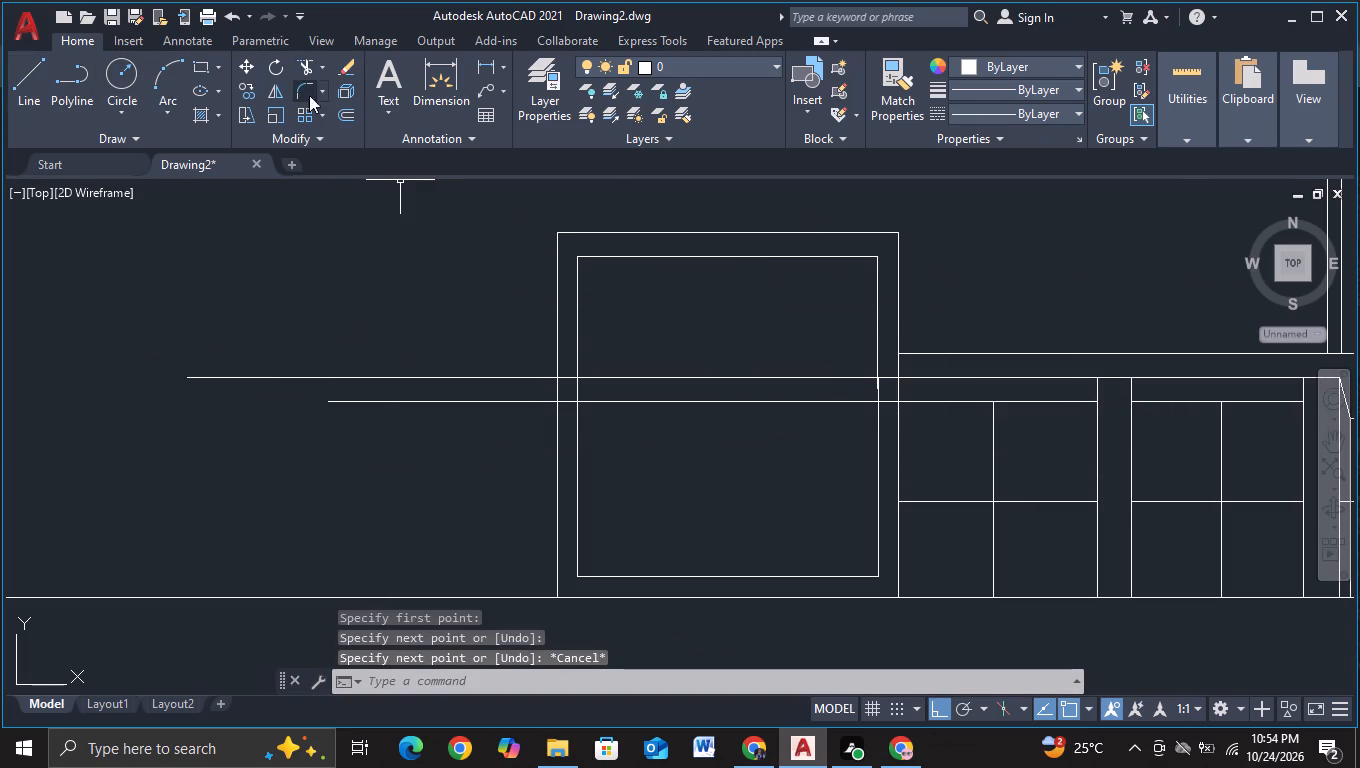
Trim the short vertical stub below the upper horizontal line at the box's inner right edge.
{"action": "left_click", "coordinate": [307, 68]}
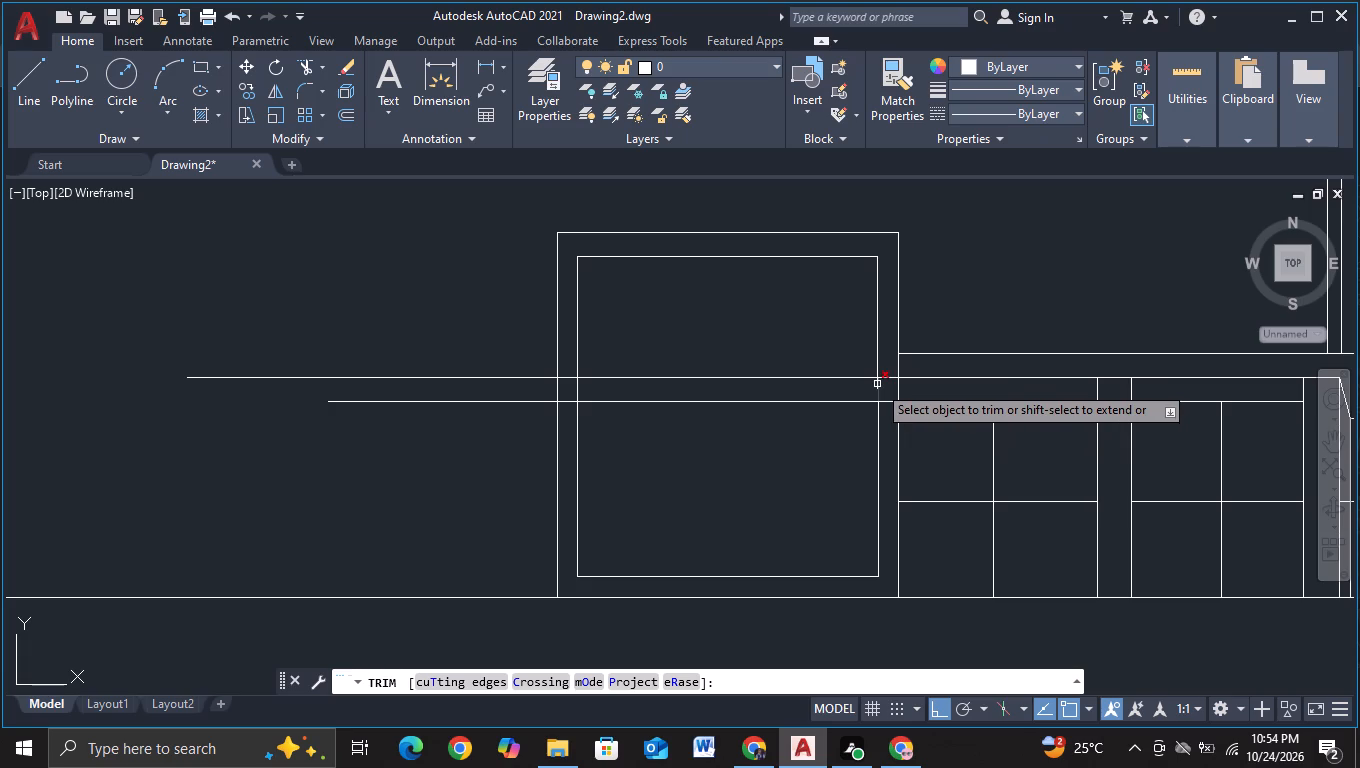
{"action": "scroll", "coordinate": [872, 387], "scroll_direction": "up", "scroll_amount": 5}
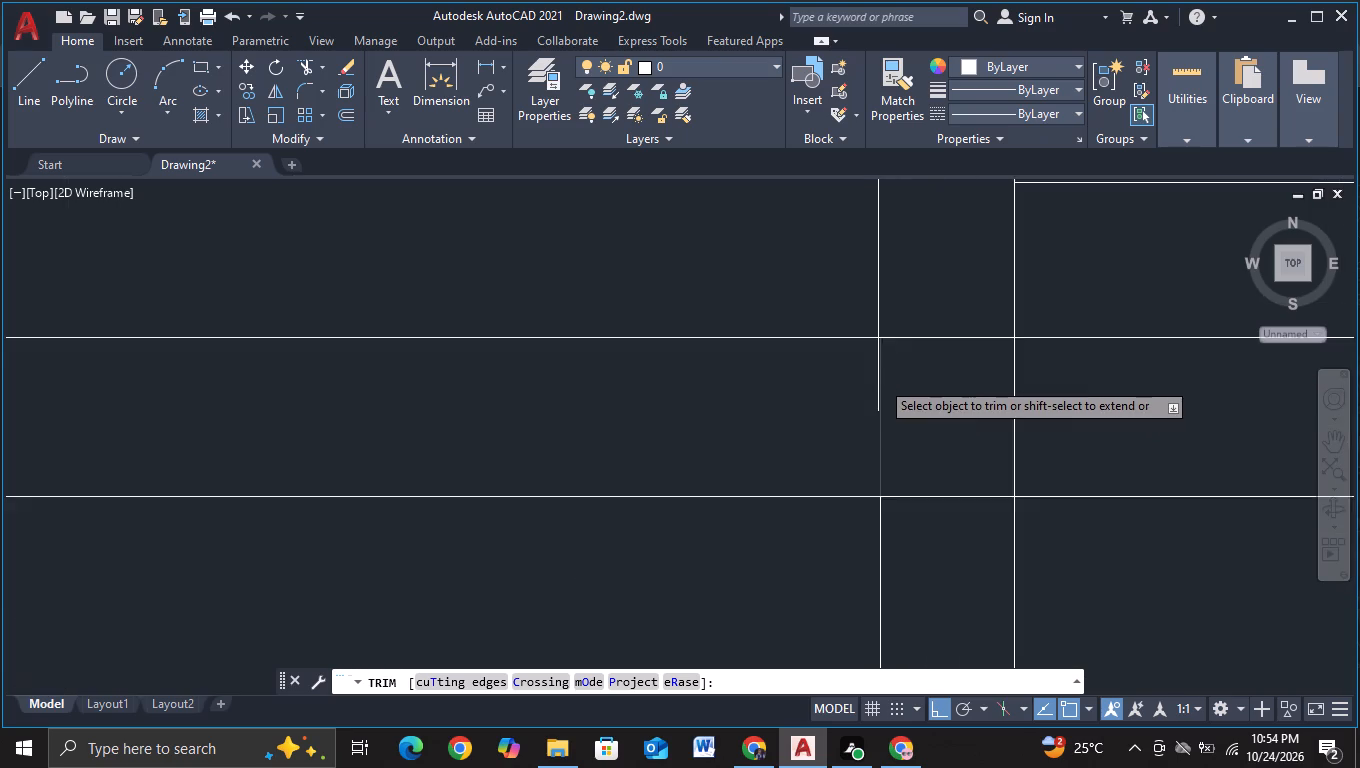
{"action": "scroll", "coordinate": [880, 380], "scroll_direction": "up", "scroll_amount": 3}
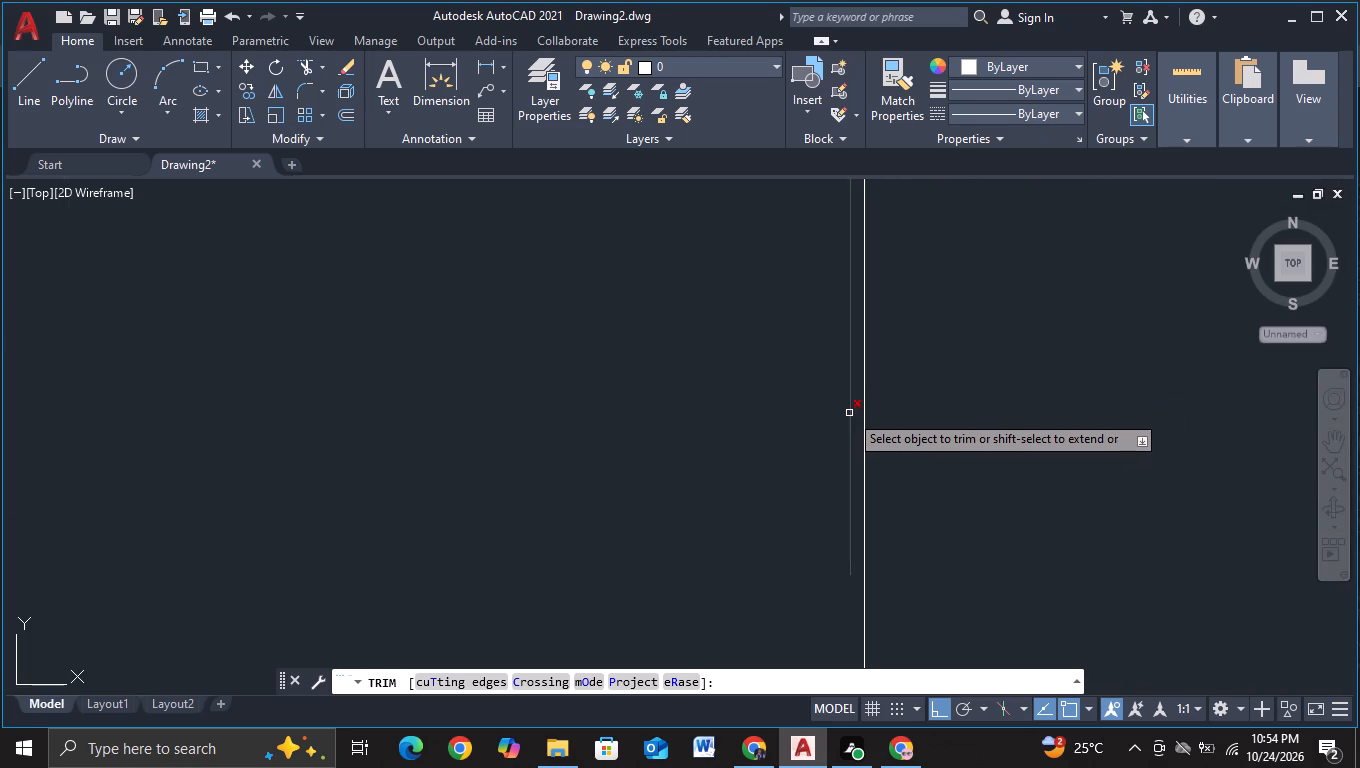
{"action": "left_click", "coordinate": [849, 413]}
{"action": "scroll", "coordinate": [941, 365], "scroll_direction": "down", "scroll_amount": 6}
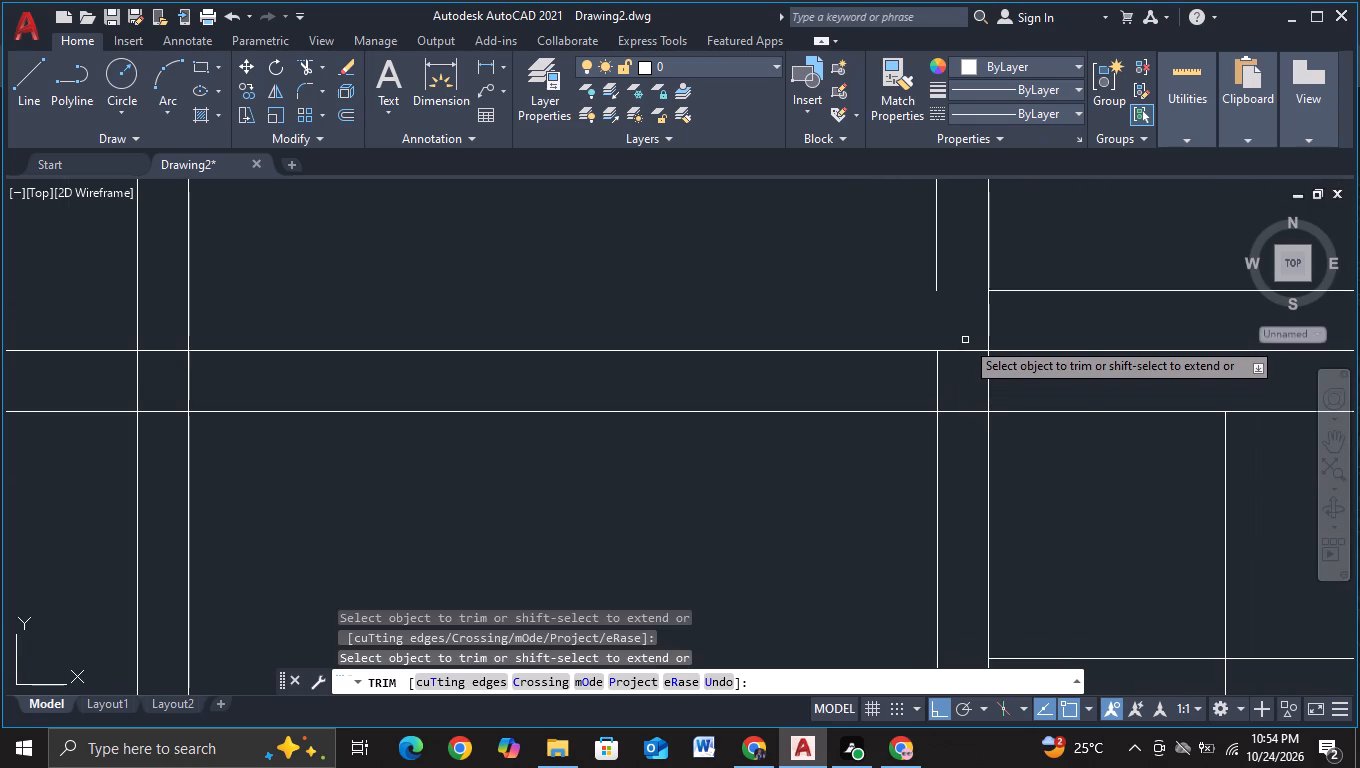
{"action": "key", "text": "ctrl+z"}
{"action": "scroll", "coordinate": [874, 381], "scroll_direction": "up", "scroll_amount": 6}
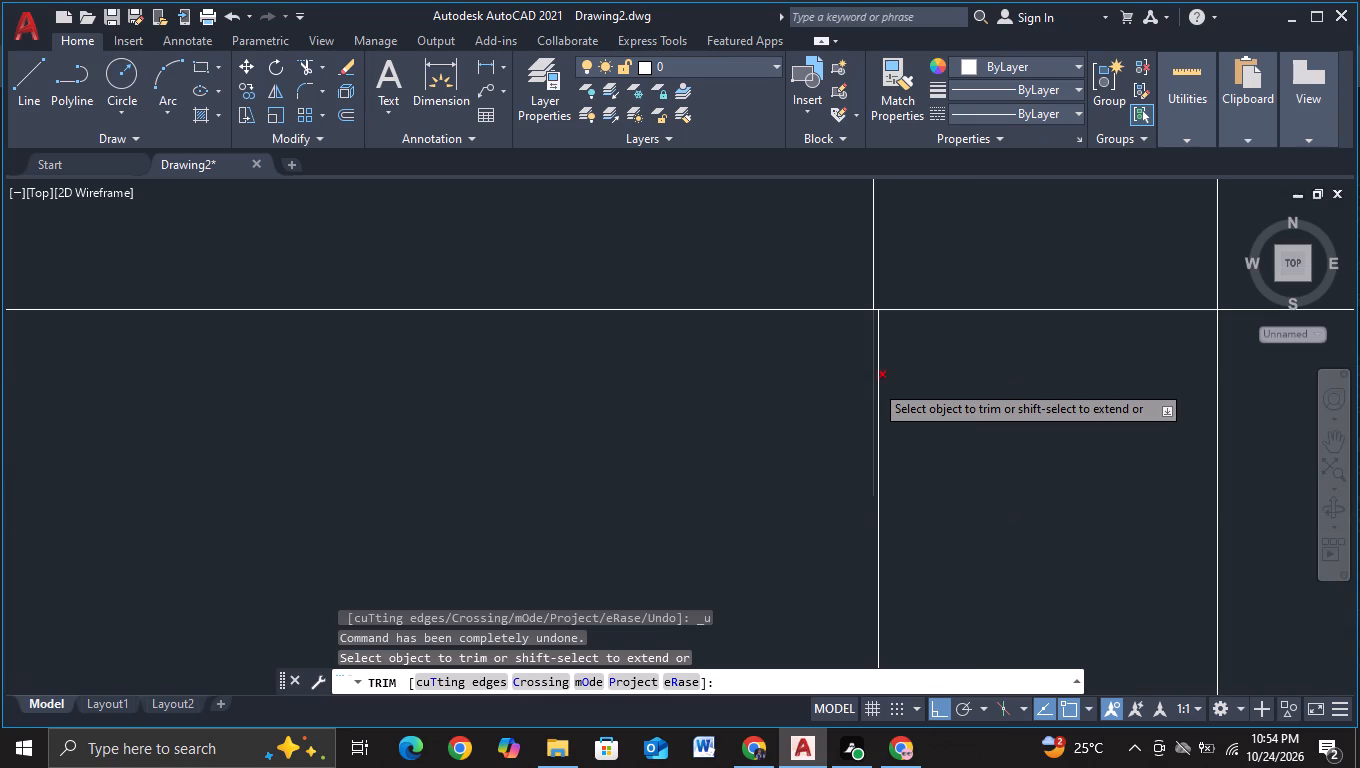
{"action": "left_click", "coordinate": [874, 383]}
{"action": "scroll", "coordinate": [947, 393], "scroll_direction": "down", "scroll_amount": 4}
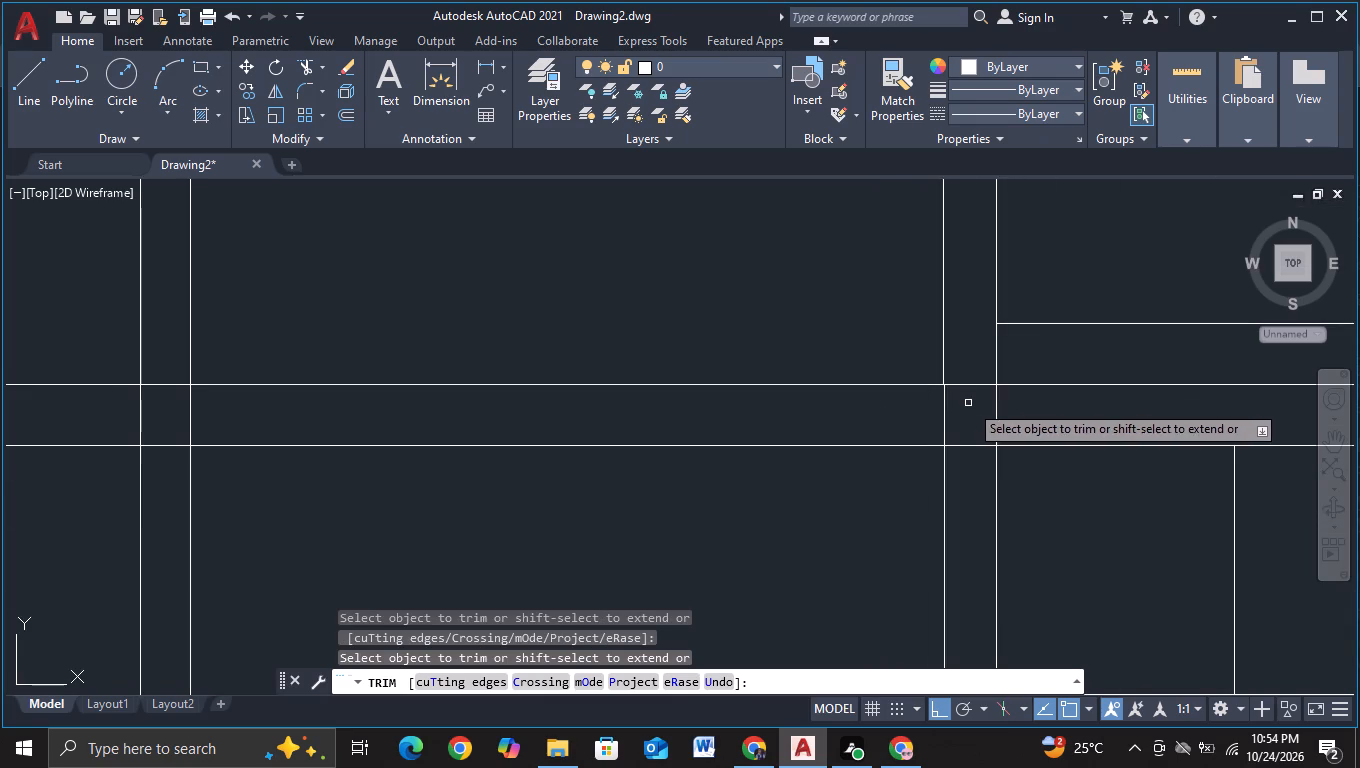
Trim the two long horizontal lines where they cross the box's right and left frame bands.
{"action": "left_click", "coordinate": [975, 368]}
{"action": "left_click", "coordinate": [971, 465]}
{"action": "scroll", "coordinate": [787, 482], "scroll_direction": "down", "scroll_amount": 1}
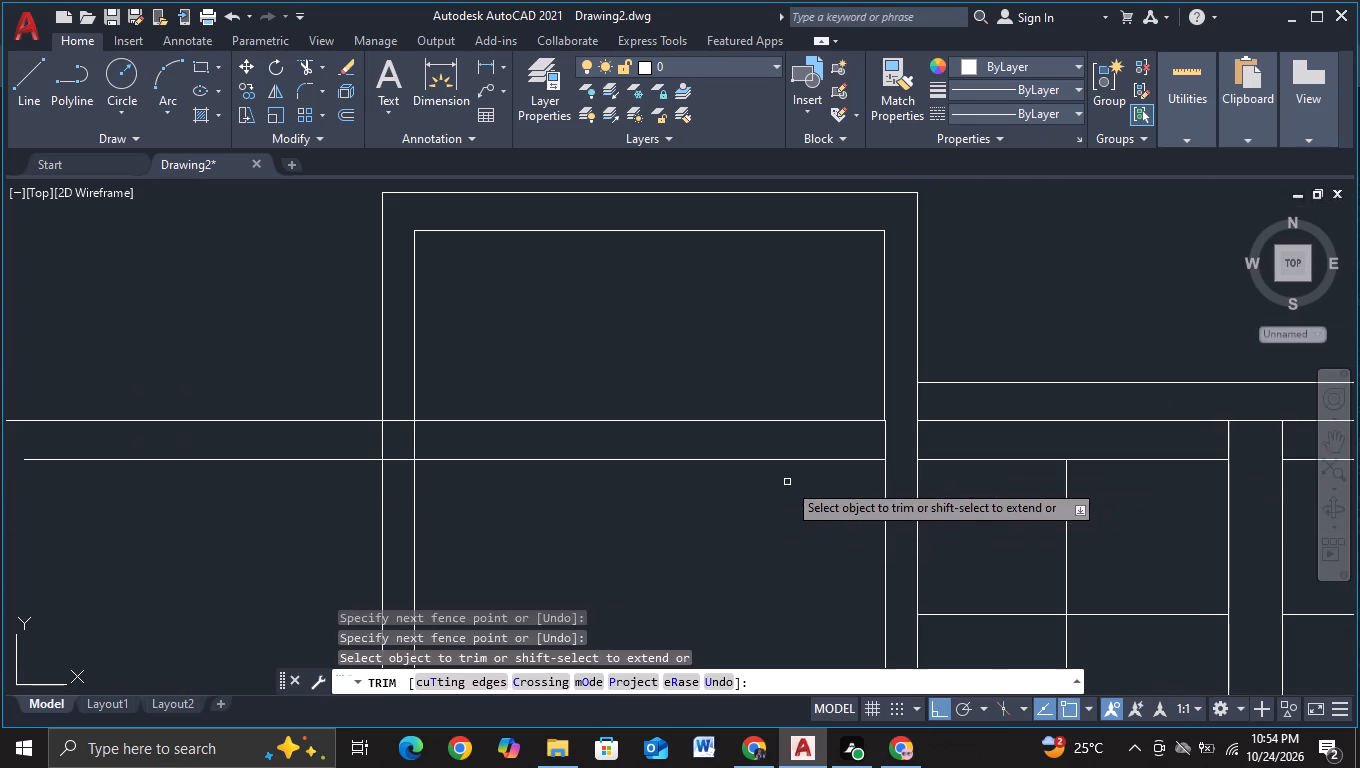
{"action": "middle_click_drag", "start_coordinate": [637, 549], "coordinate": [864, 478]}
{"action": "left_click", "coordinate": [624, 316]}
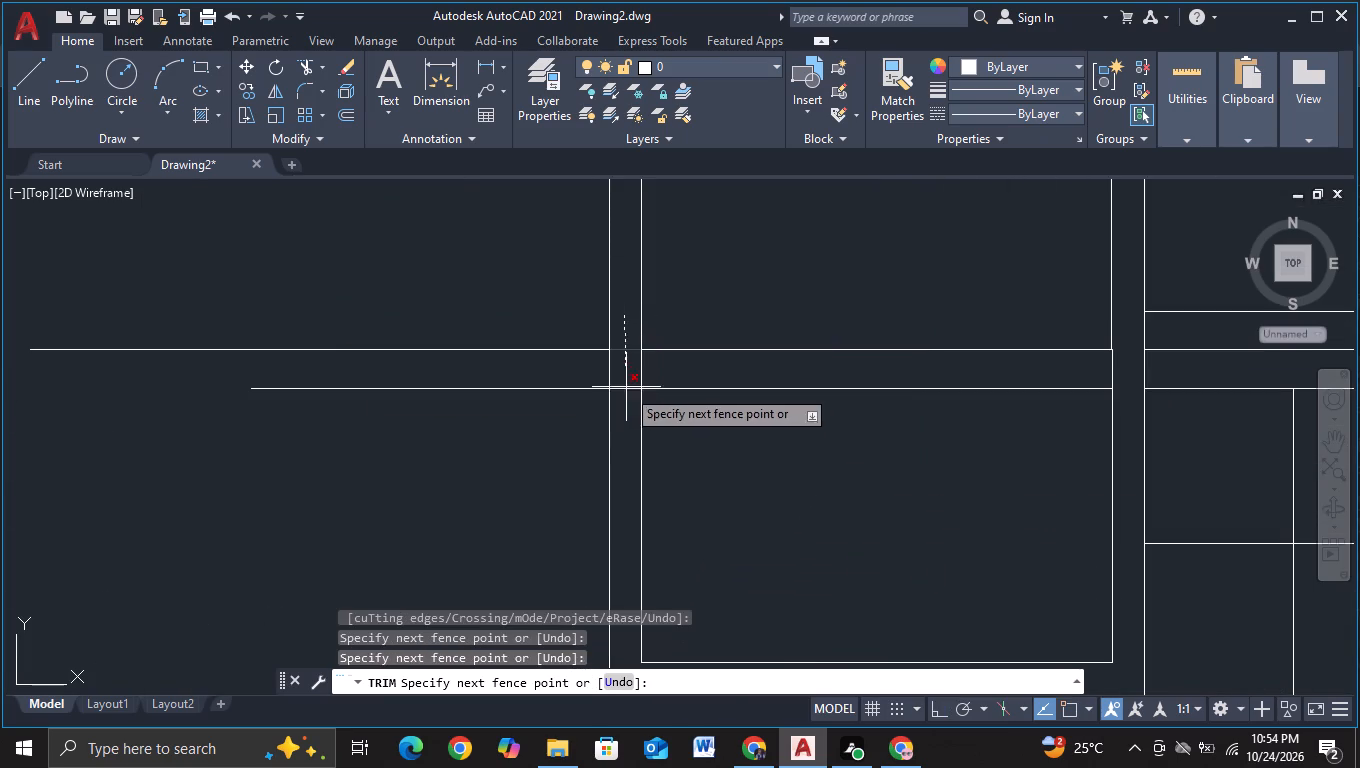
{"action": "left_click", "coordinate": [617, 413]}
{"action": "scroll", "coordinate": [785, 463], "scroll_direction": "down", "scroll_amount": 1}
{"action": "middle_click_drag", "start_coordinate": [825, 493], "coordinate": [653, 488]}
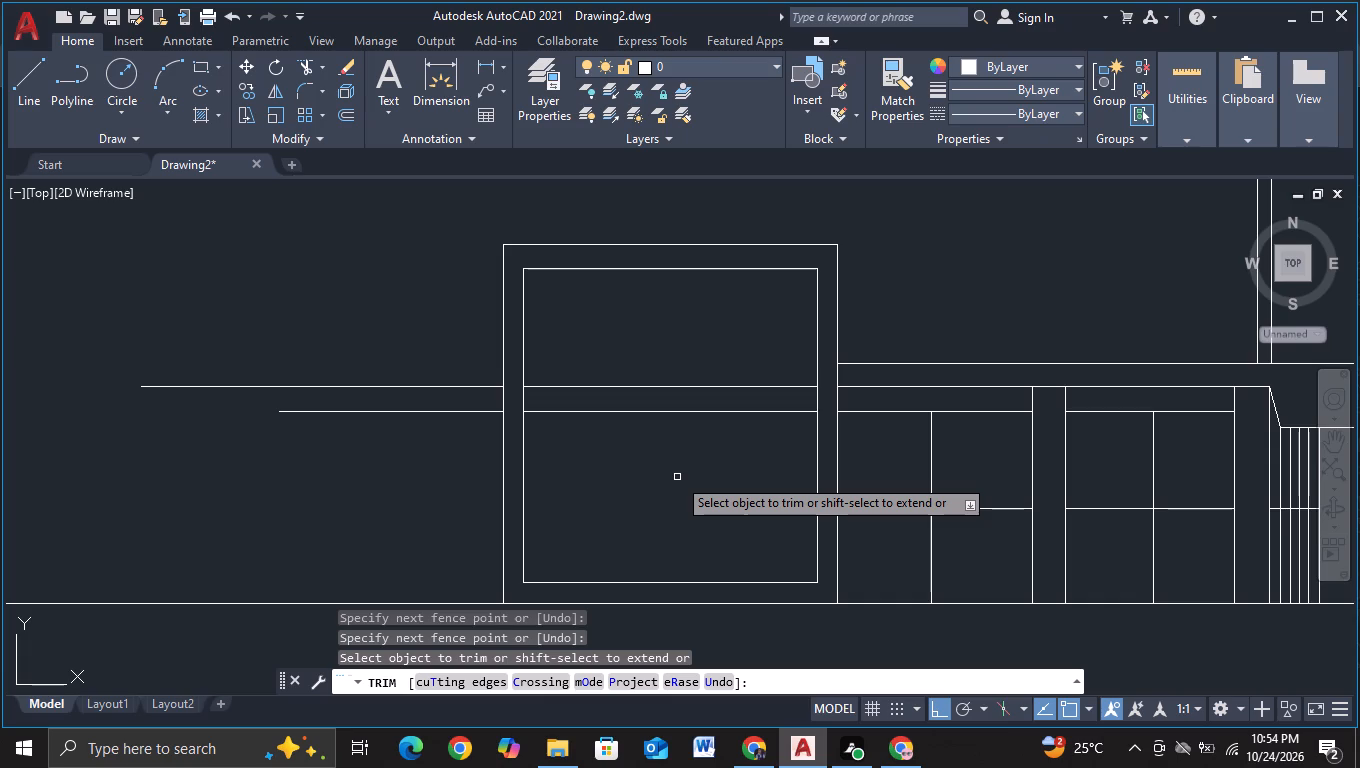
{"action": "key", "text": "Escape"}
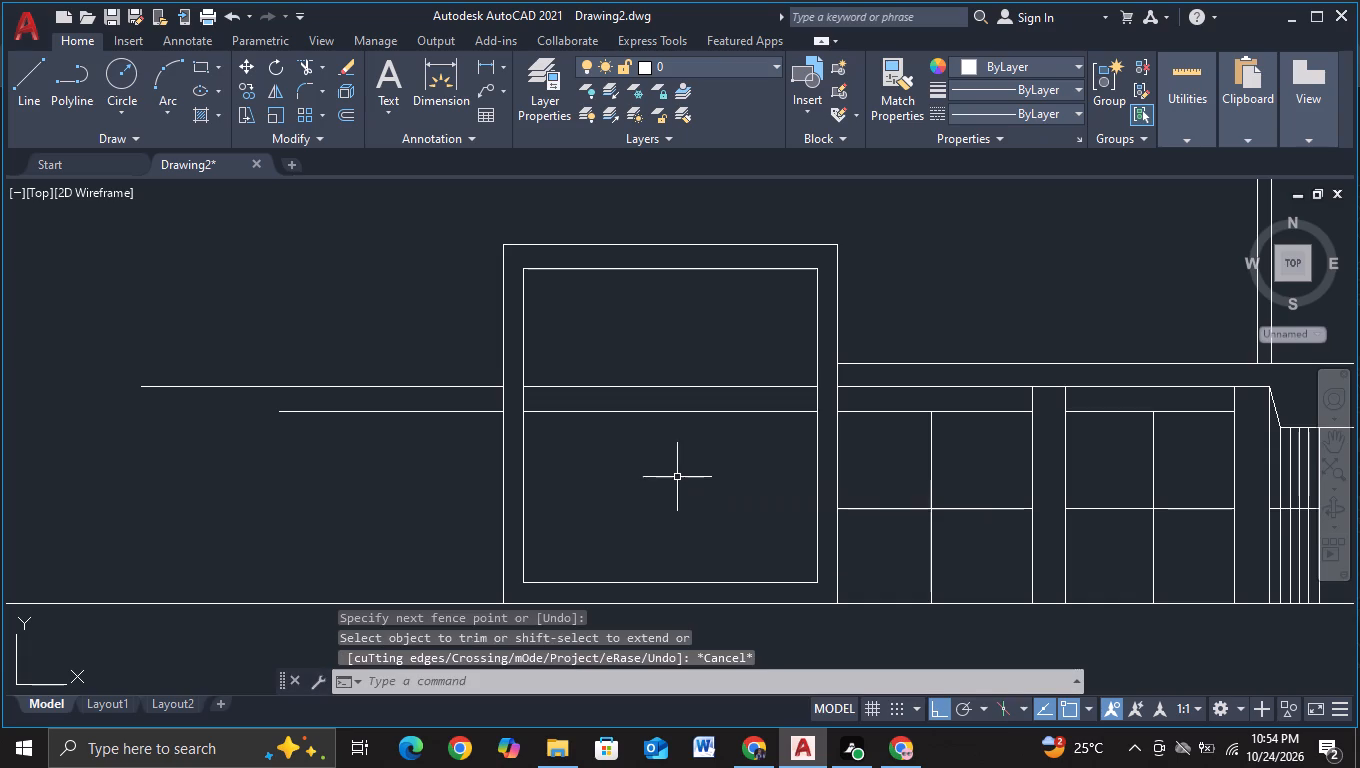
Copy the lower vertical line of the box's inner right edge about 0.5 to the left.
{"action": "left_click", "coordinate": [815, 486]}
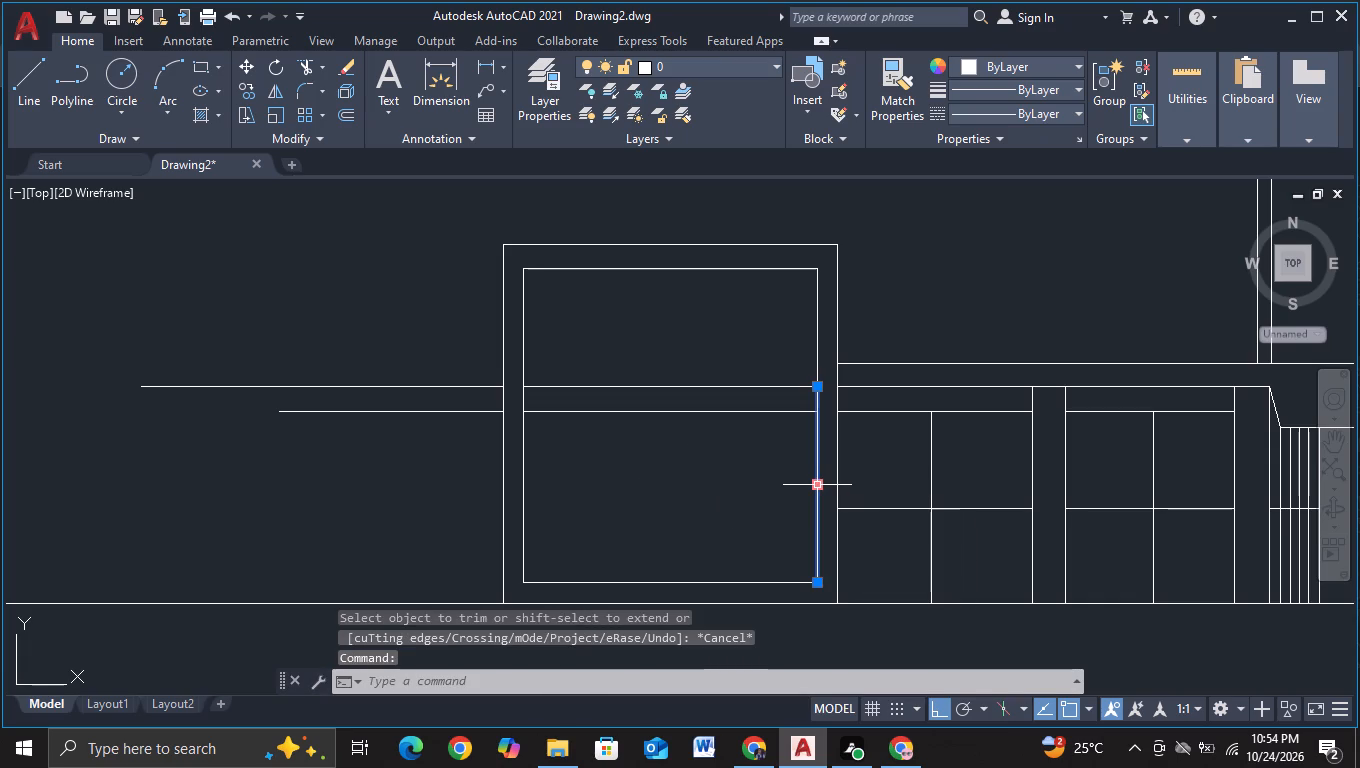
{"action": "key", "text": "c"}
{"action": "left_click", "coordinate": [873, 556]}
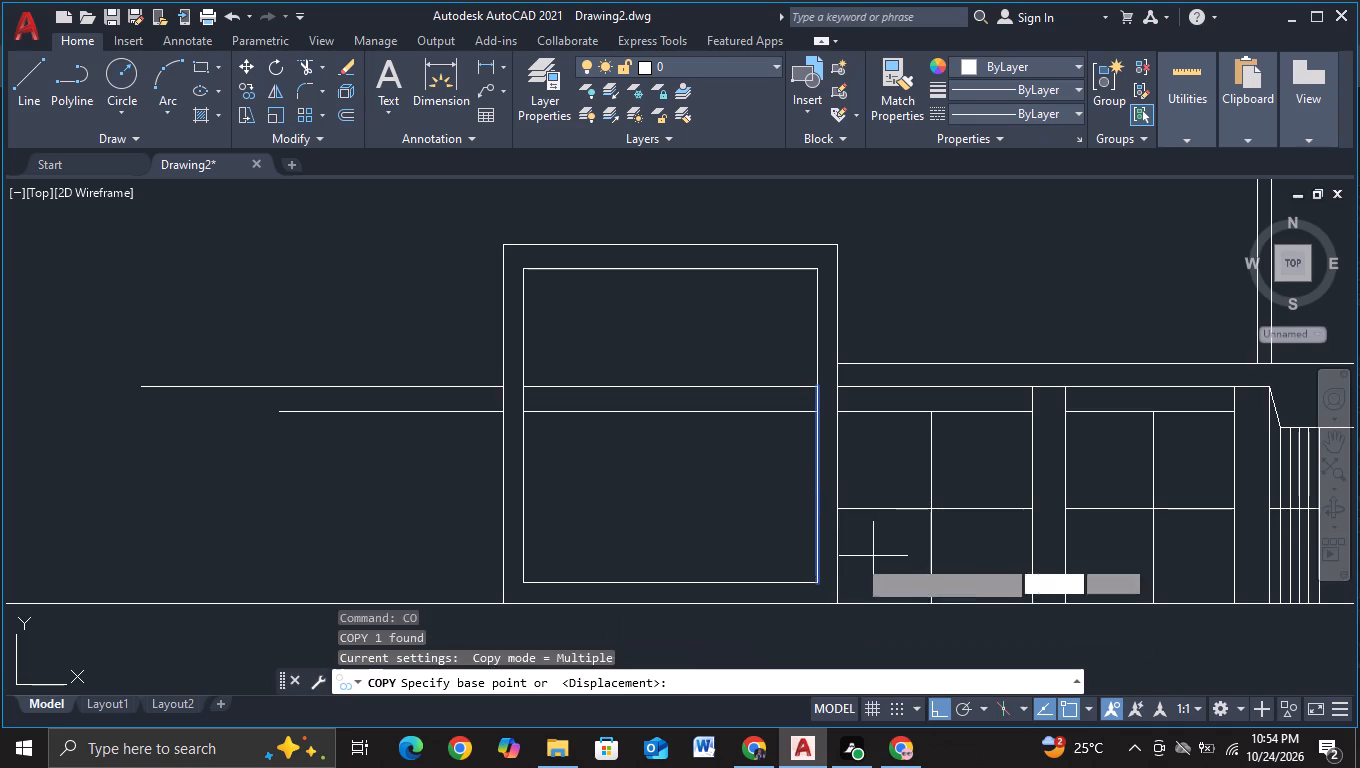
{"action": "left_click", "coordinate": [760, 541]}
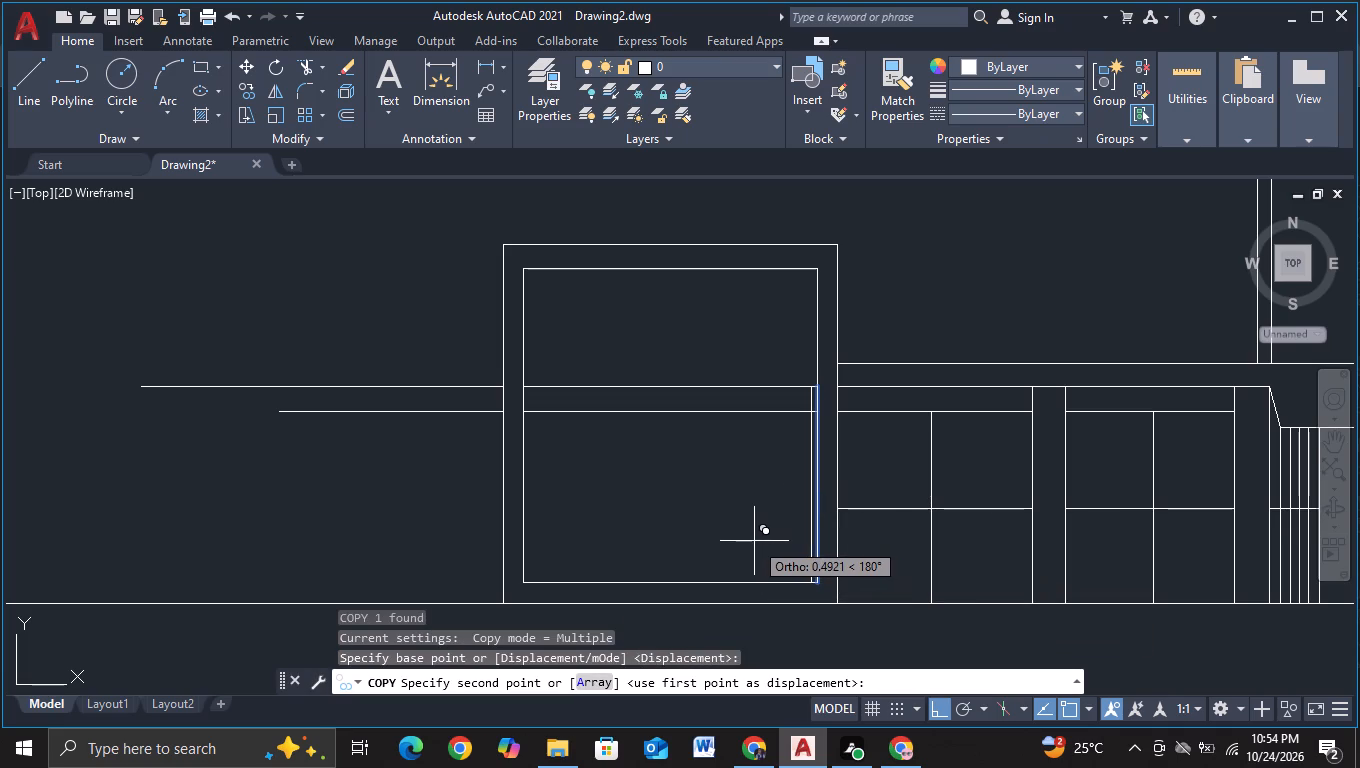
{"action": "left_click", "coordinate": [754, 541]}
{"action": "key", "text": "Escape"}
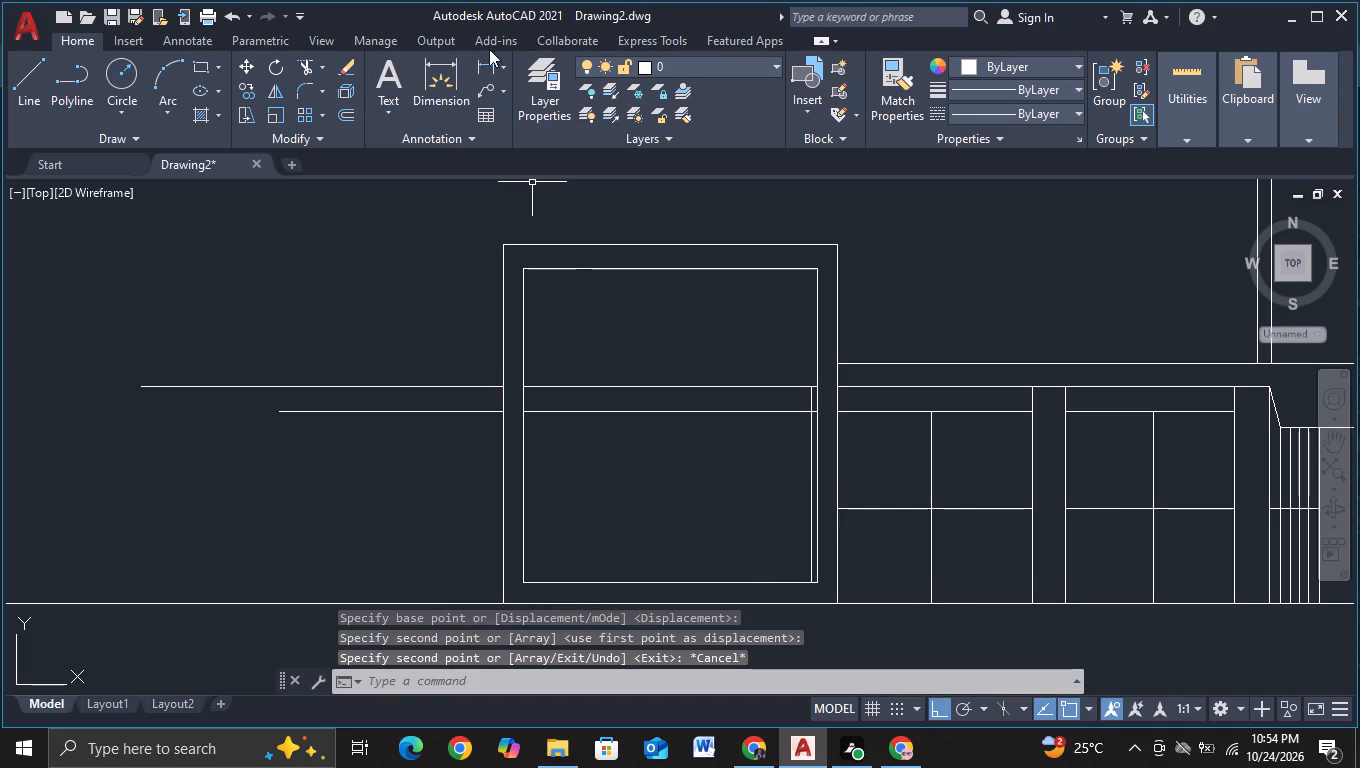
Trim the top of the copied vertical line between the two horizontal lines.
{"action": "left_click", "coordinate": [309, 65]}
{"action": "scroll", "coordinate": [805, 343], "scroll_direction": "up", "scroll_amount": 1}
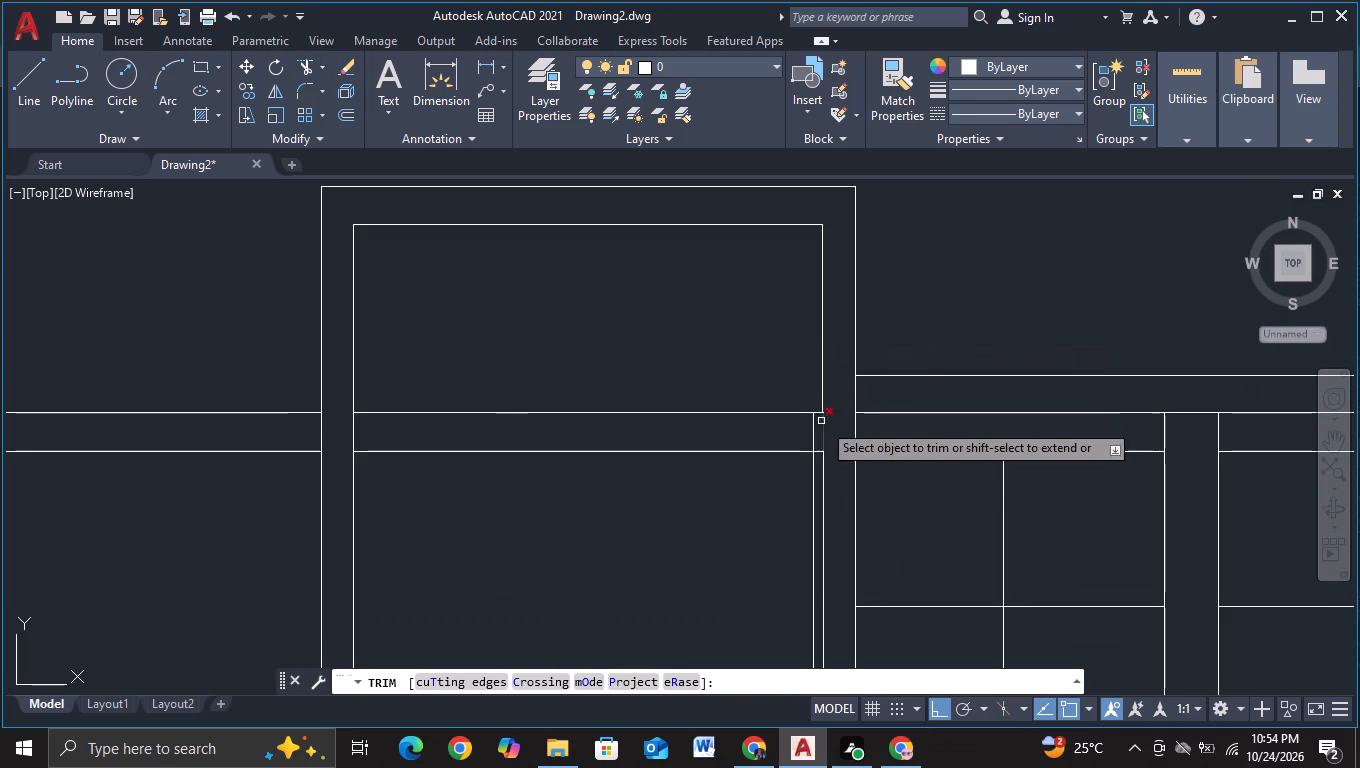
{"action": "left_click", "coordinate": [816, 434]}
{"action": "key", "text": "Escape"}
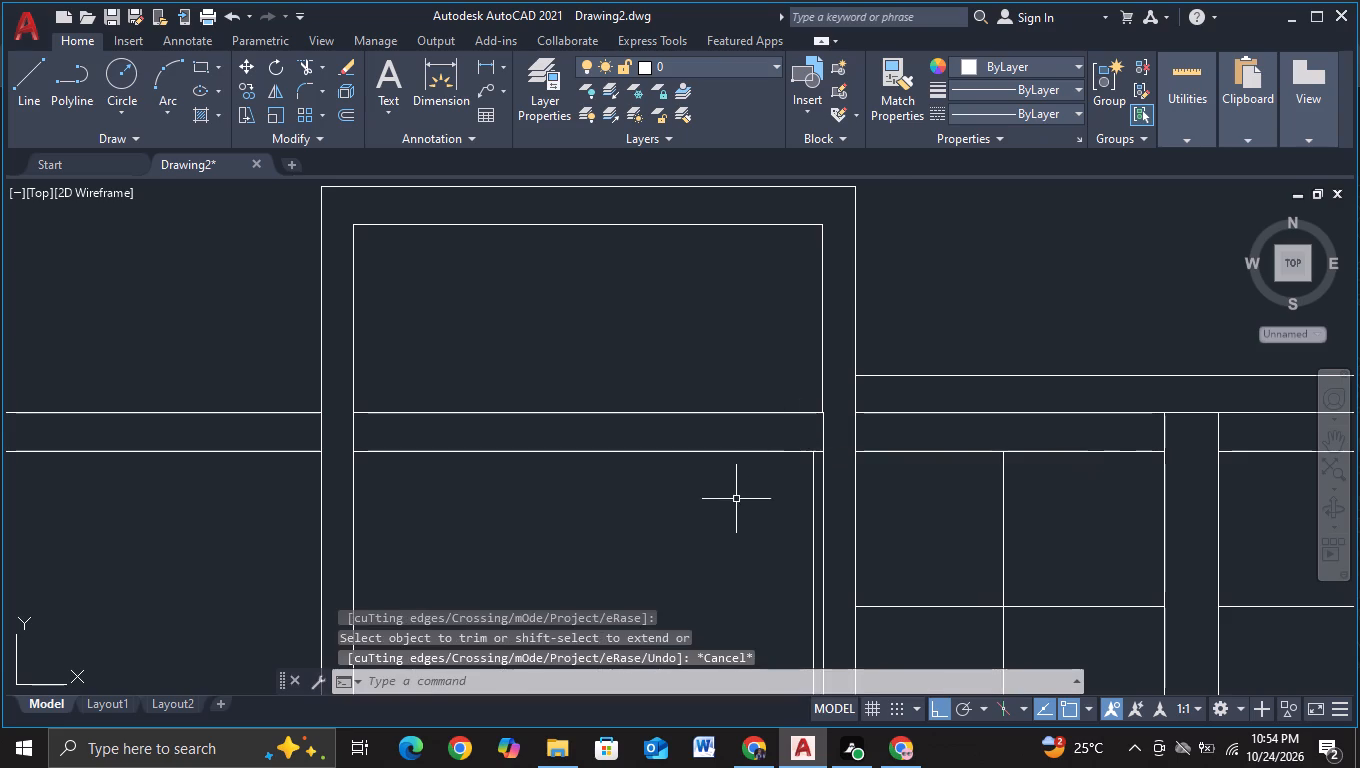
Copy the trimmed vertical line about 23 leftward, just inside the box's inner left edge, with object snap off.
{"action": "scroll", "coordinate": [735, 506], "scroll_direction": "down", "scroll_amount": 1}
{"action": "middle_click_drag", "start_coordinate": [735, 508], "coordinate": [734, 424]}
{"action": "left_click", "coordinate": [781, 455]}
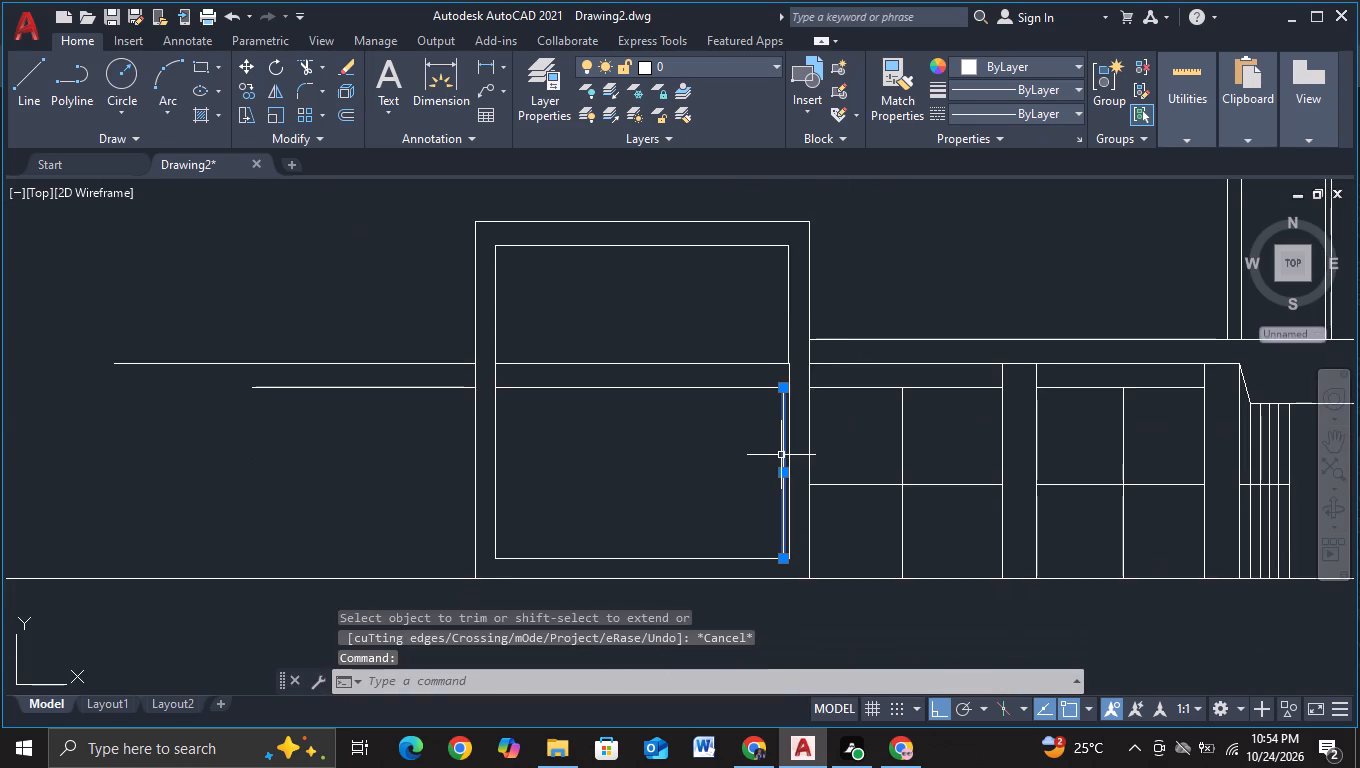
{"action": "key", "text": "c"}
{"action": "left_click", "coordinate": [809, 512]}
{"action": "left_click", "coordinate": [665, 460]}
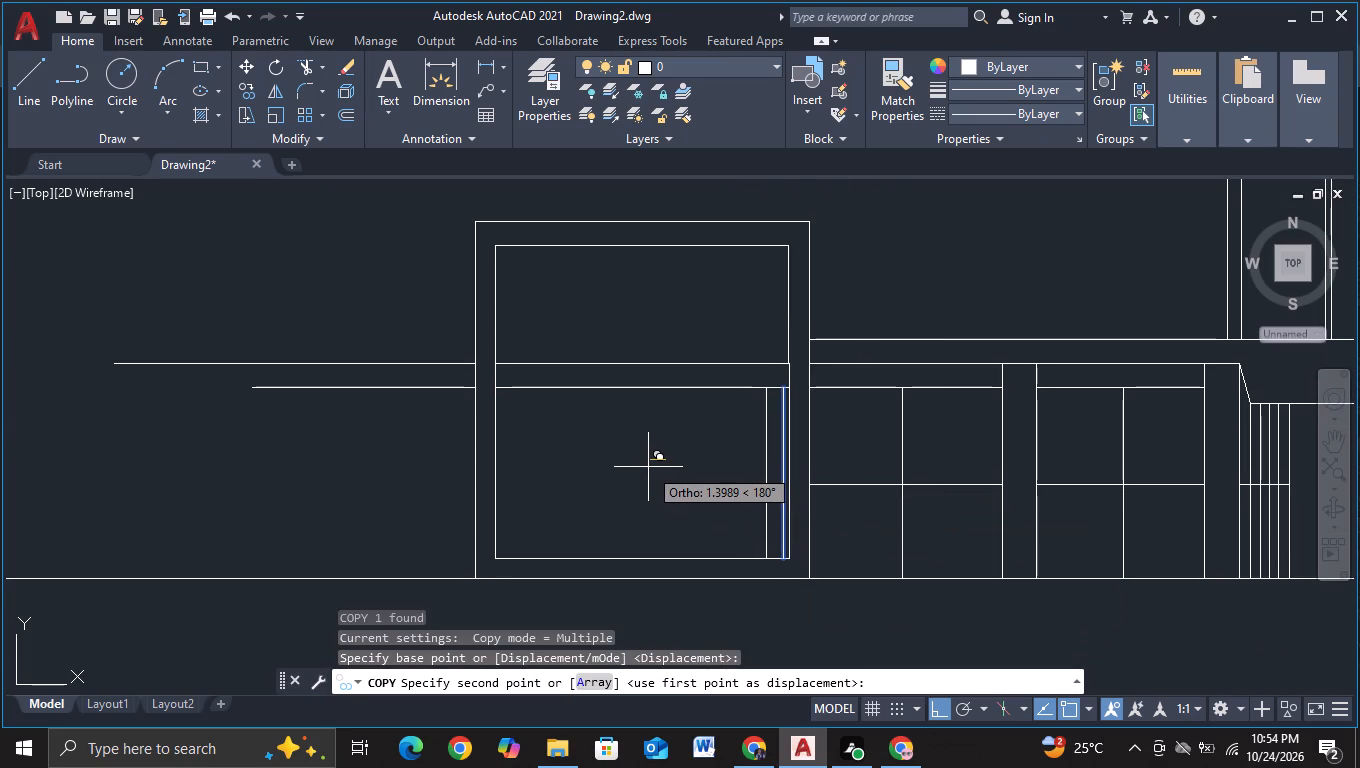
{"action": "key", "text": "F3"}
{"action": "scroll", "coordinate": [648, 467], "scroll_direction": "up", "scroll_amount": 3}
{"action": "scroll", "coordinate": [675, 463], "scroll_direction": "down", "scroll_amount": 1}
{"action": "middle_click_drag", "start_coordinate": [678, 463], "coordinate": [694, 309]}
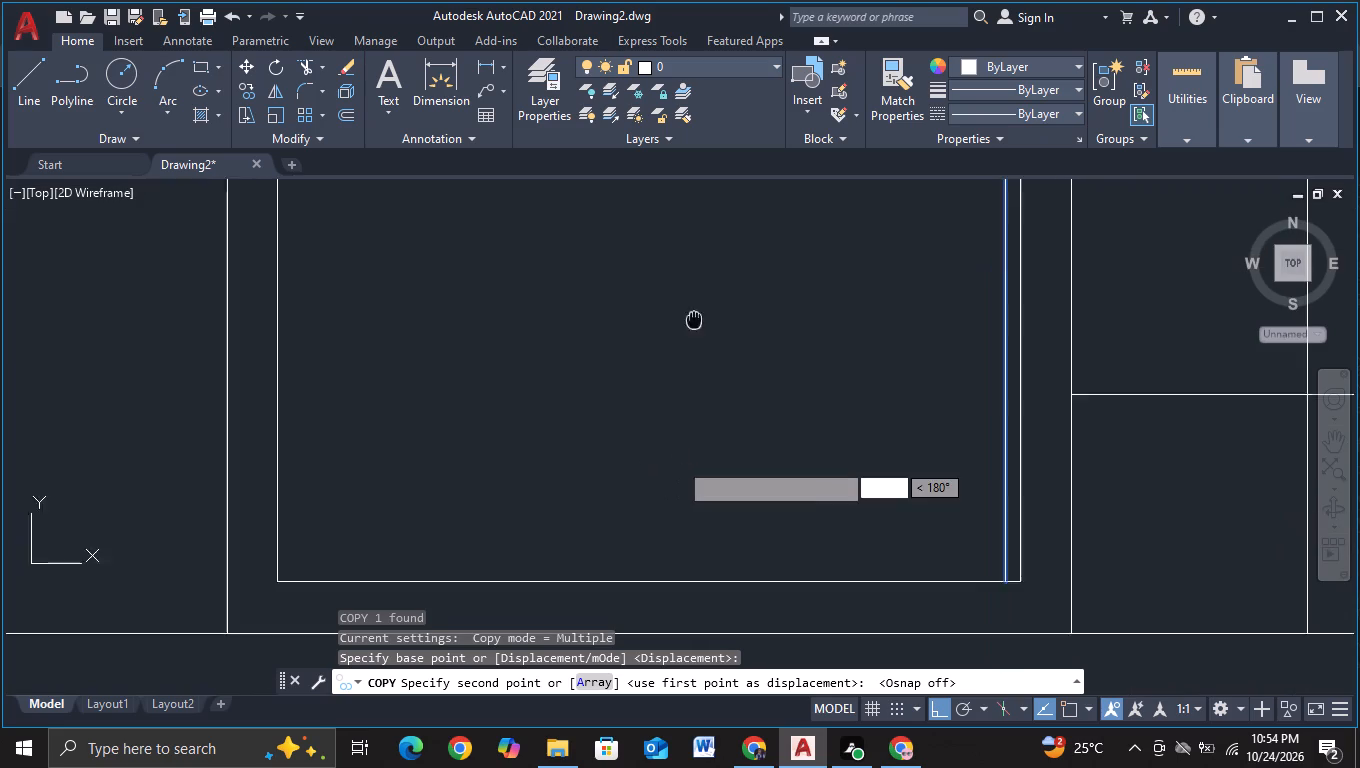
{"action": "middle_click_drag", "start_coordinate": [694, 309], "coordinate": [694, 308]}
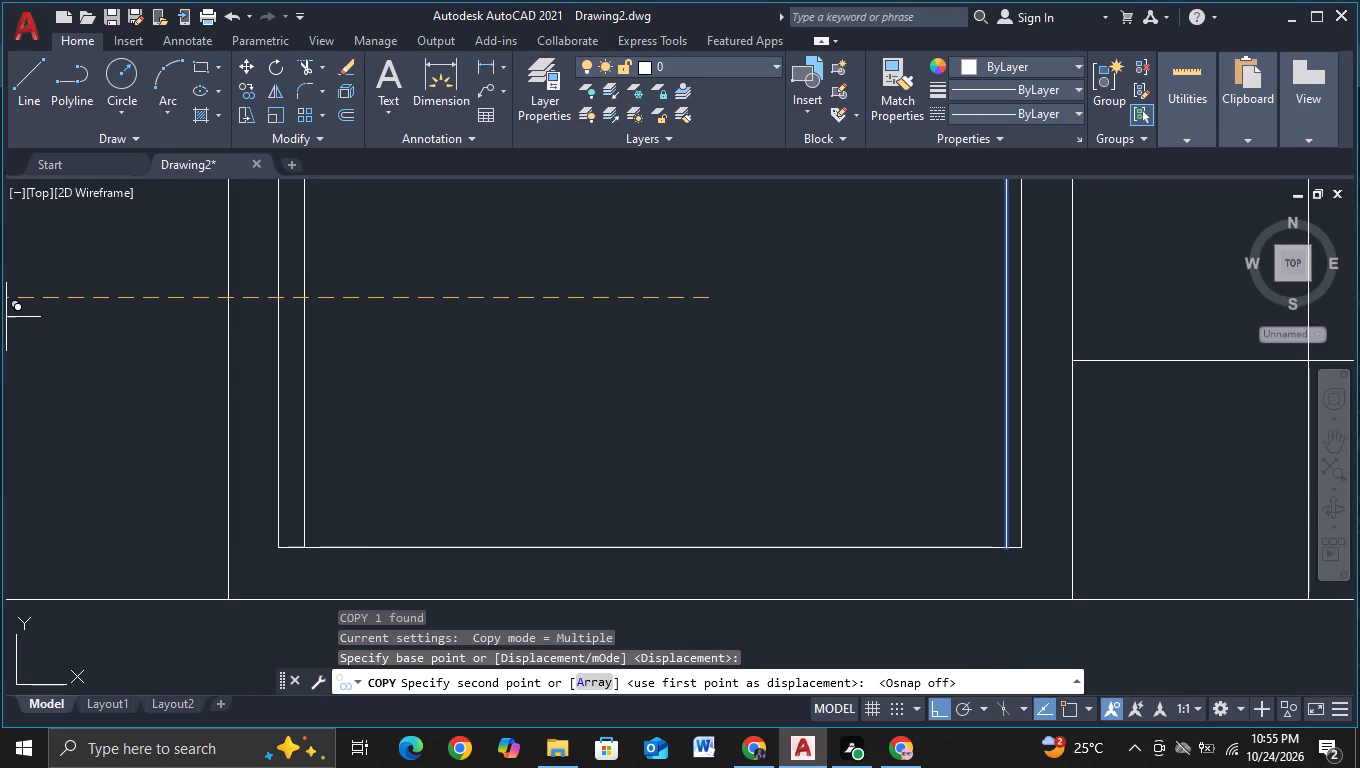
{"action": "scroll", "coordinate": [7, 316], "scroll_direction": "down", "scroll_amount": 1}
{"action": "middle_click_drag", "start_coordinate": [7, 316], "coordinate": [96, 327]}
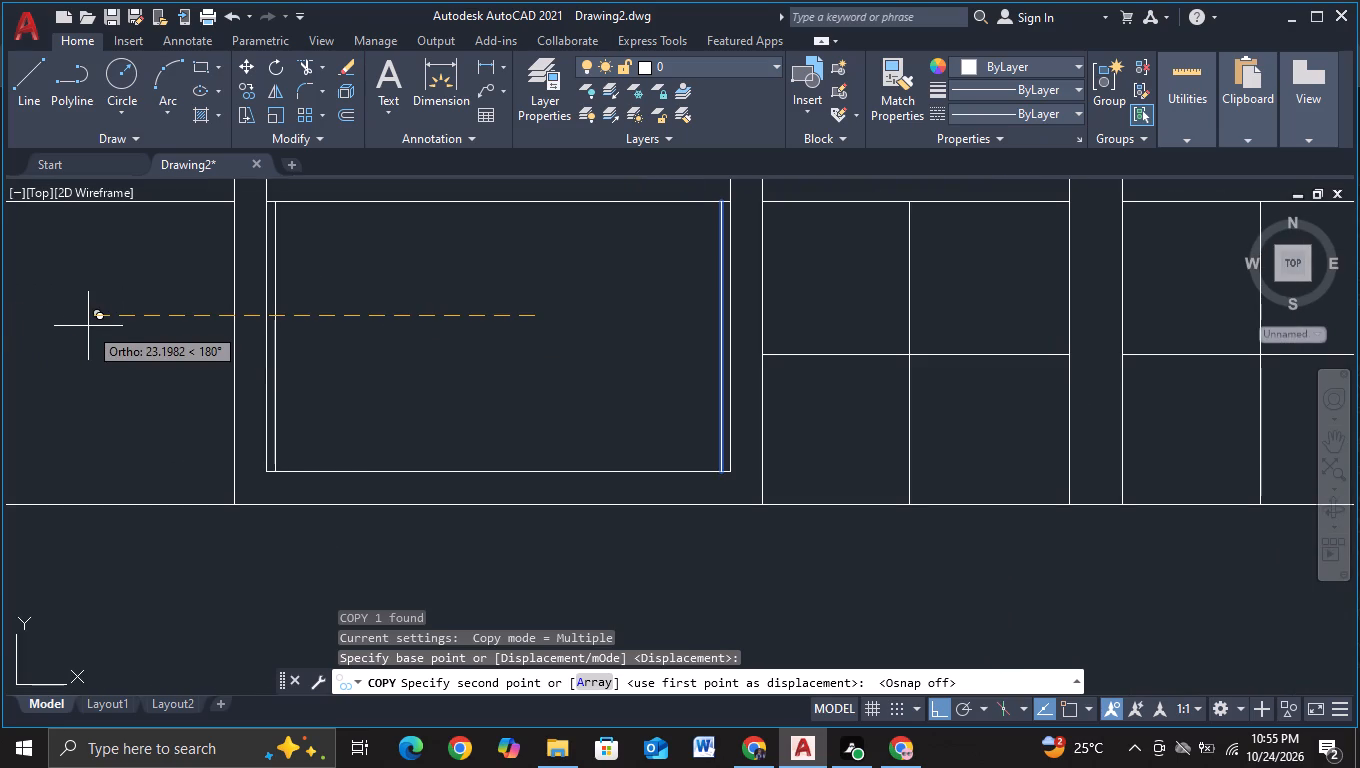
{"action": "left_click", "coordinate": [86, 326]}
{"action": "key", "text": "Escape"}
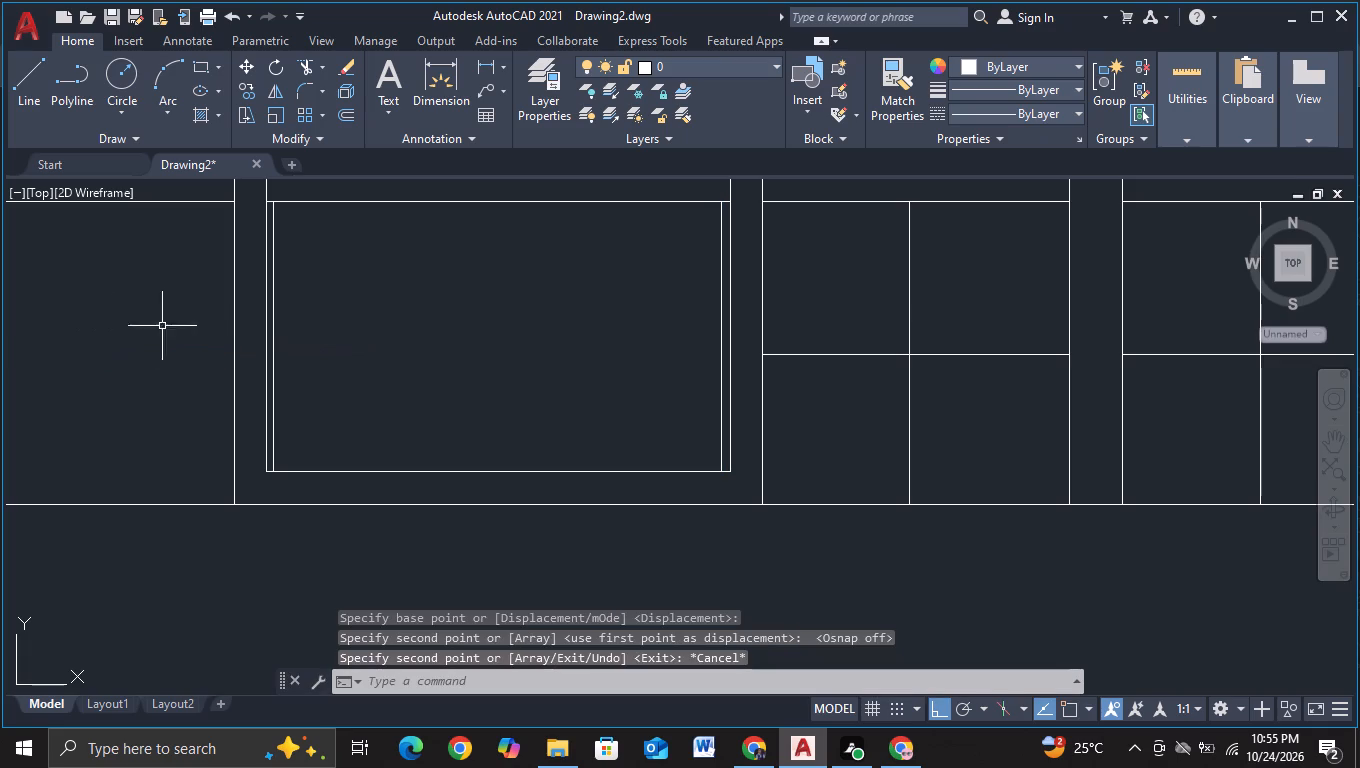
Copy the vertical line beside the box's inner left edge 22 times rightward, about 0.4 apart, reaching about 8.4 from the original.
{"action": "left_click", "coordinate": [273, 323]}
{"action": "key", "text": "c"}
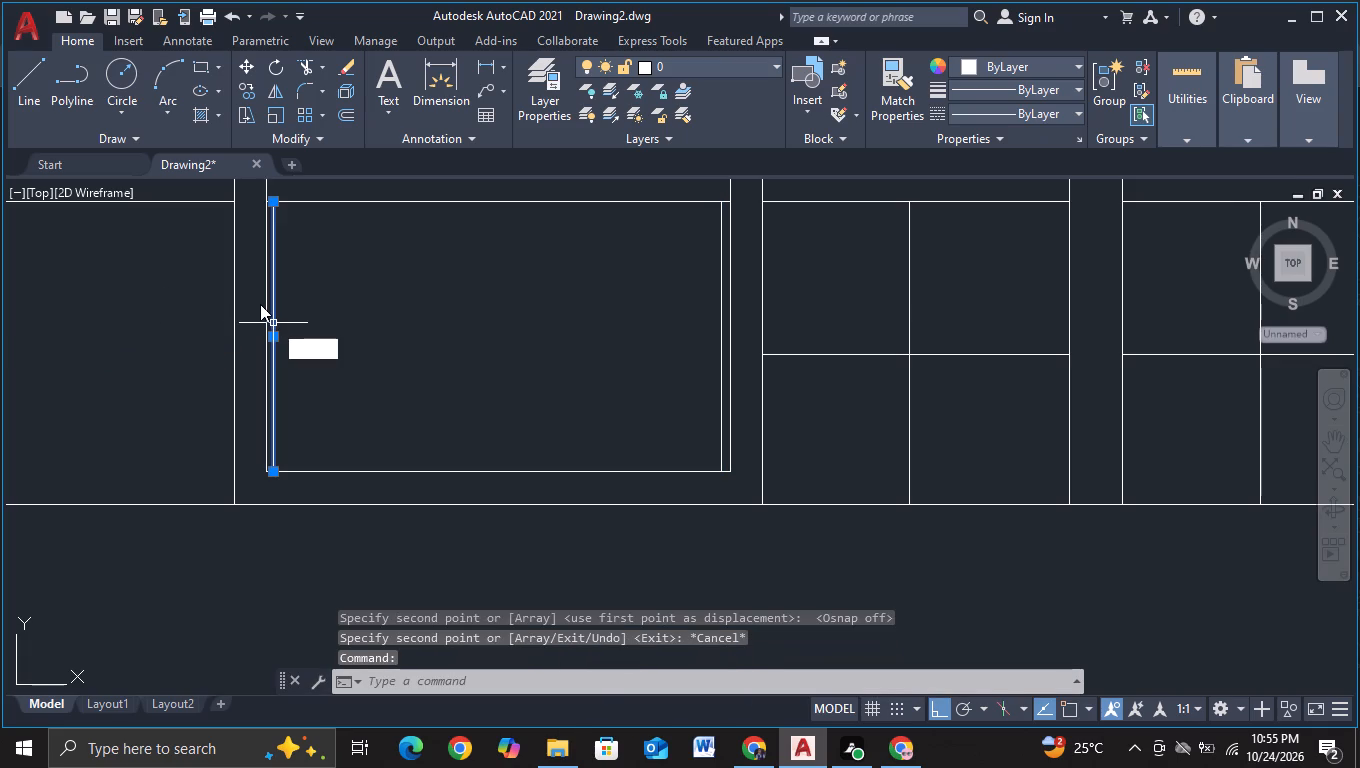
{"action": "left_click", "coordinate": [372, 390]}
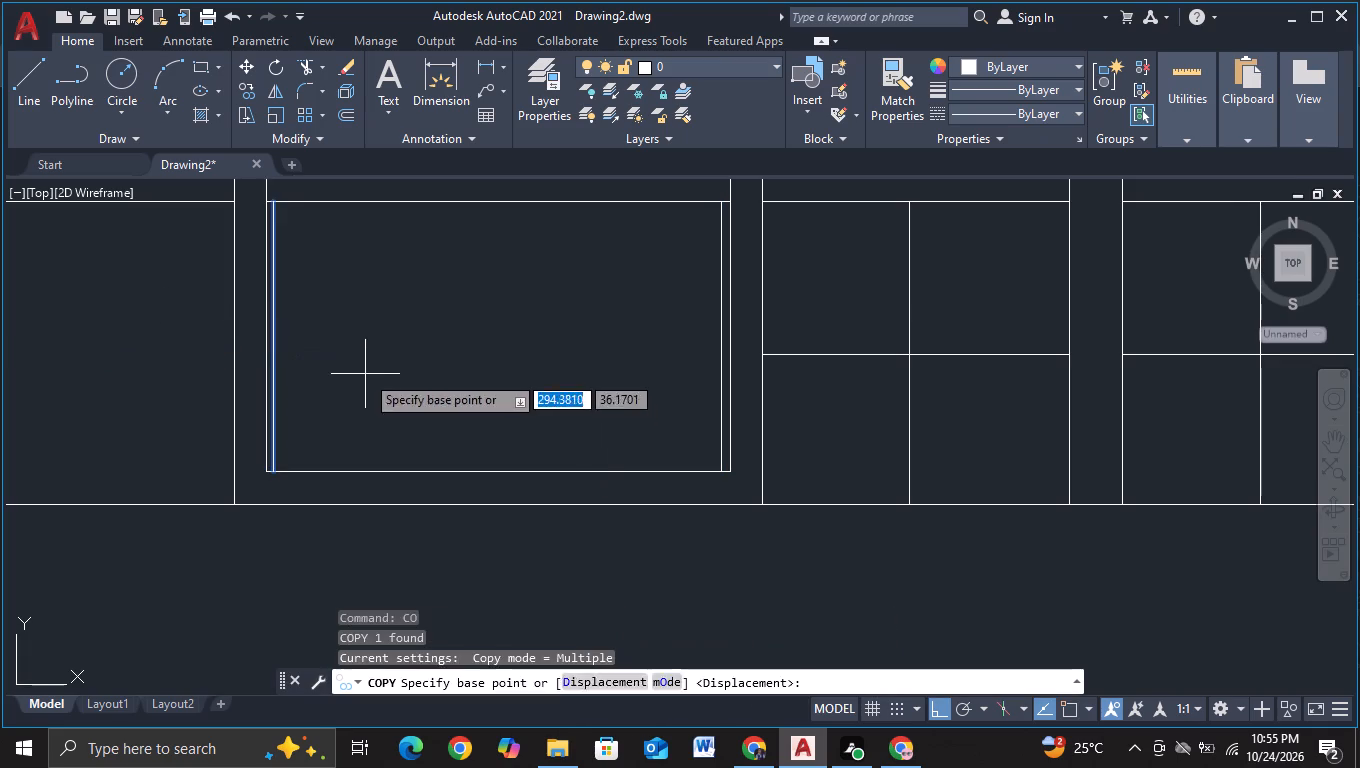
{"action": "left_click", "coordinate": [365, 374]}
{"action": "left_click", "coordinate": [373, 374]}
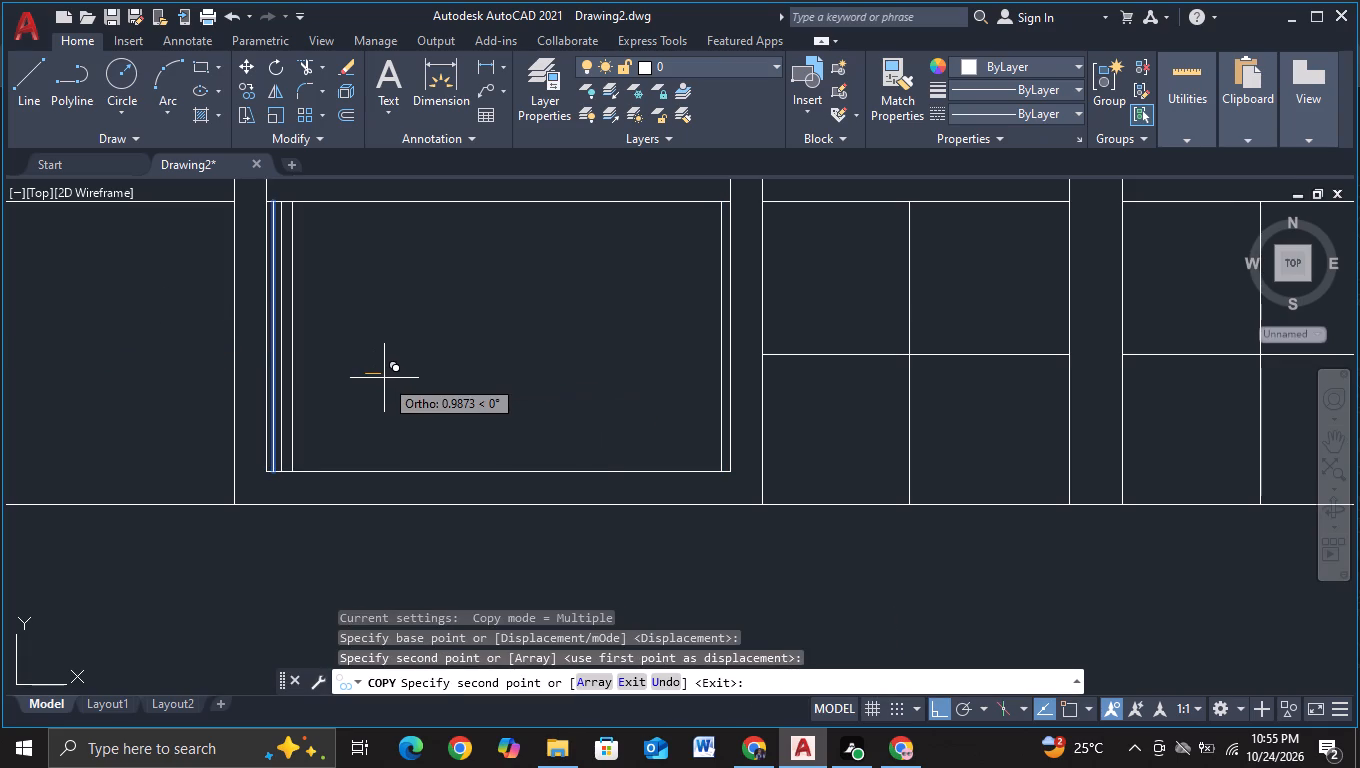
{"action": "left_click", "coordinate": [381, 380]}
{"action": "left_click", "coordinate": [390, 383]}
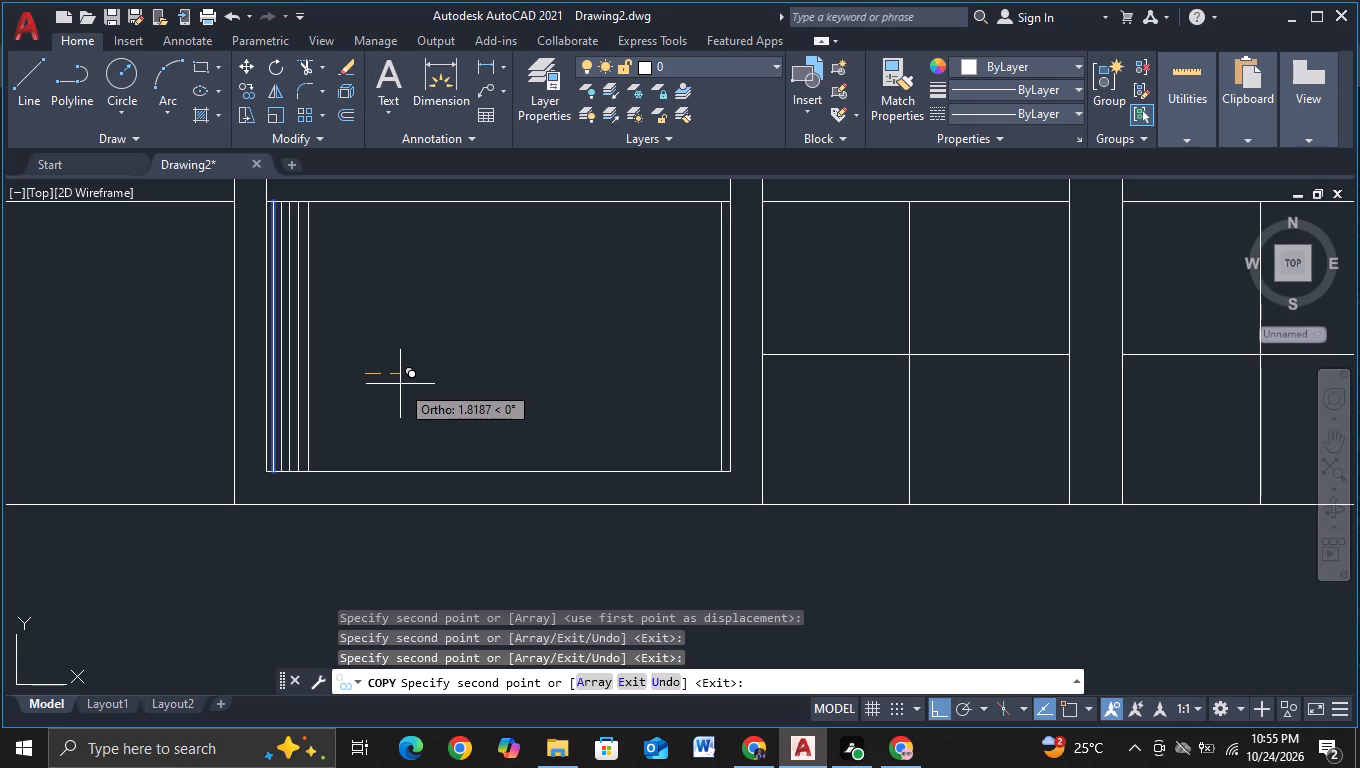
{"action": "left_click", "coordinate": [400, 384]}
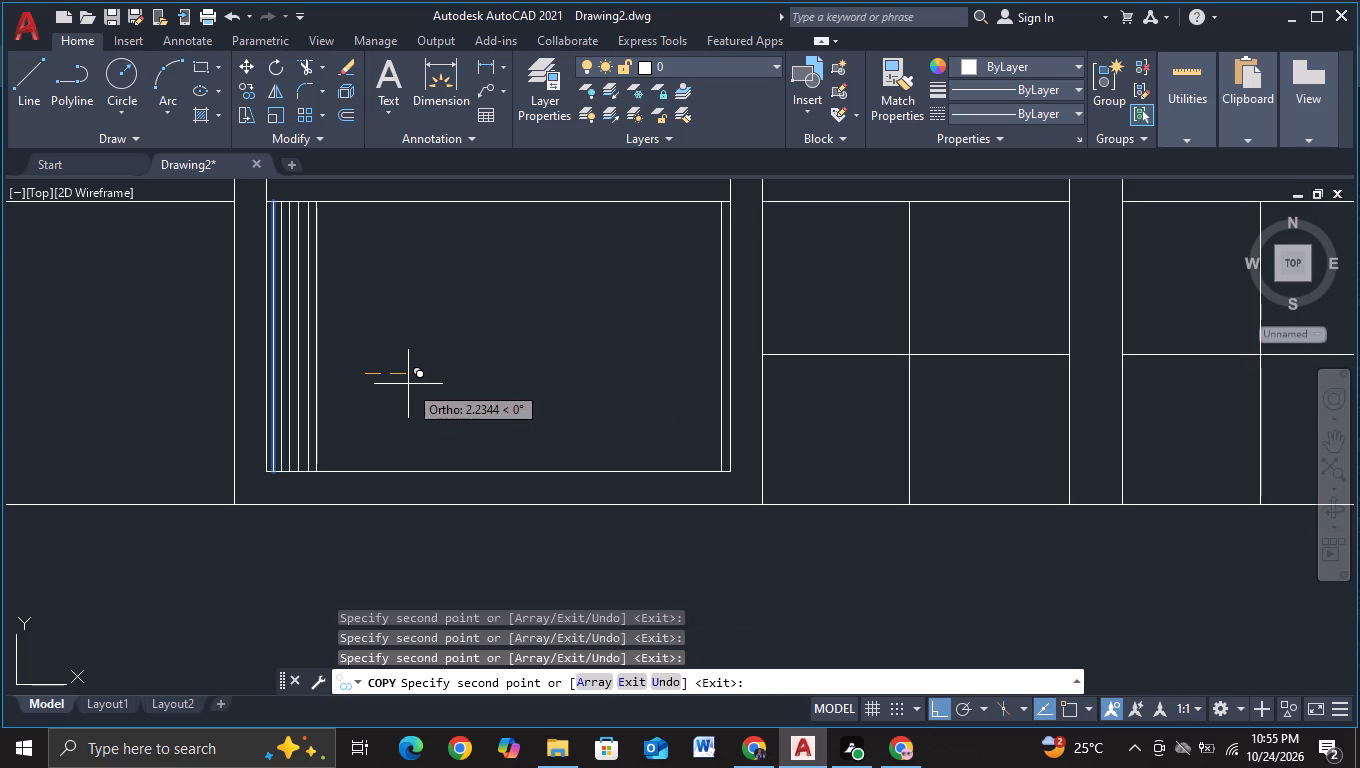
{"action": "left_click", "coordinate": [408, 384]}
{"action": "left_click", "coordinate": [415, 385]}
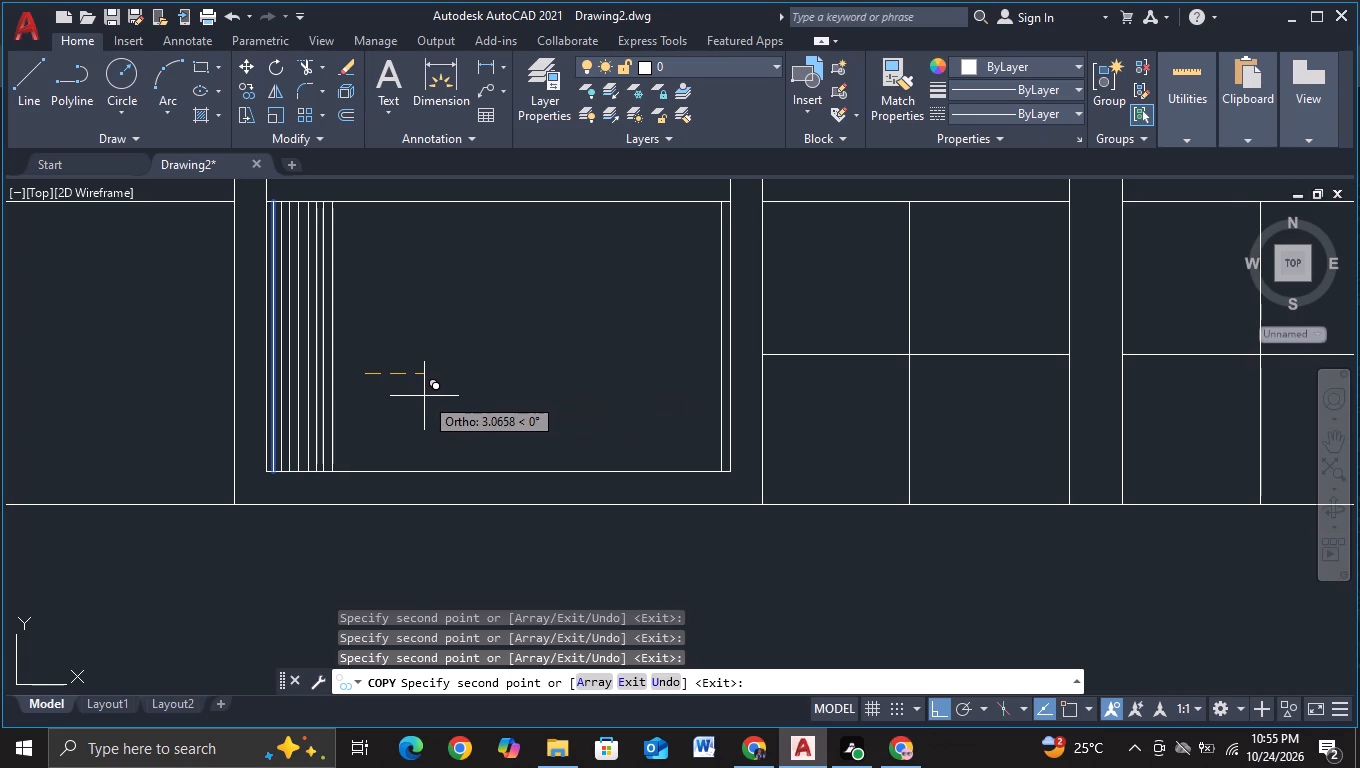
{"action": "left_click", "coordinate": [422, 397]}
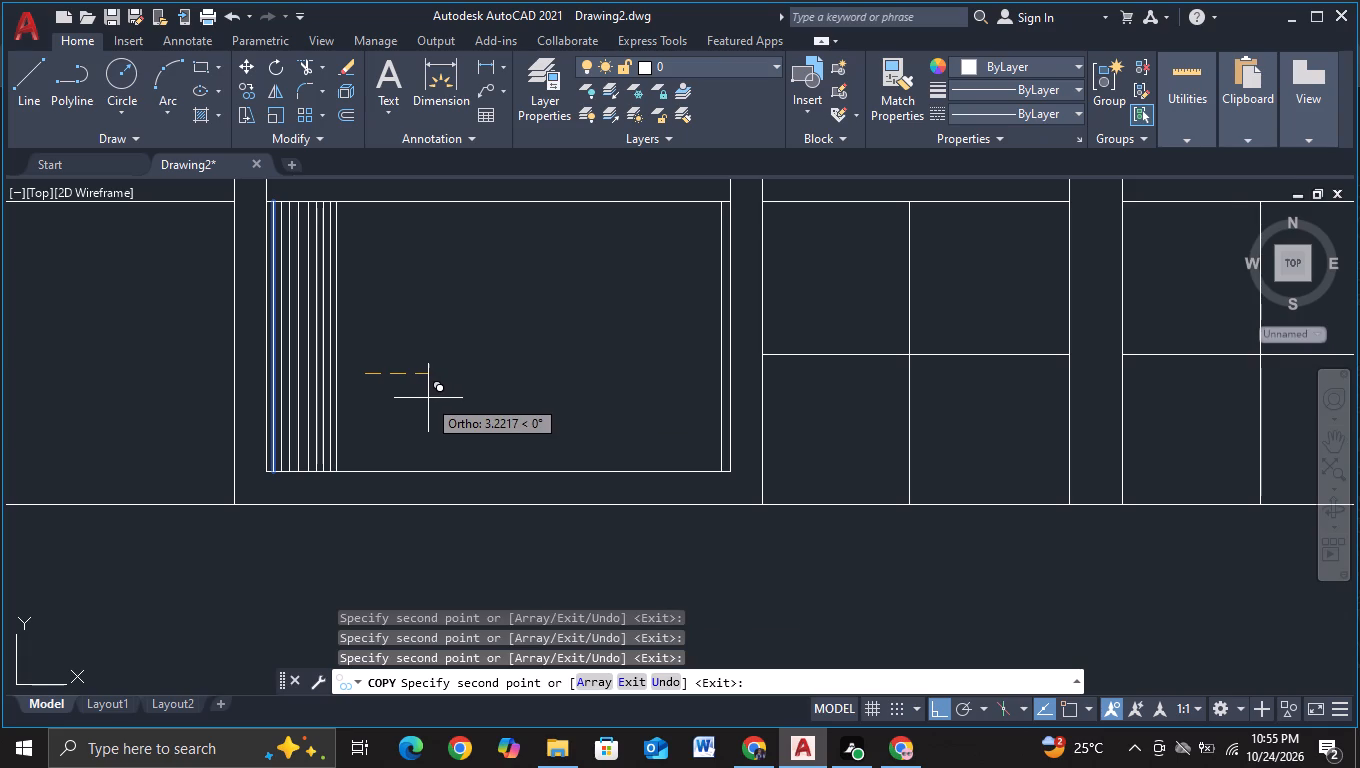
{"action": "left_click", "coordinate": [430, 398]}
{"action": "left_click", "coordinate": [438, 398]}
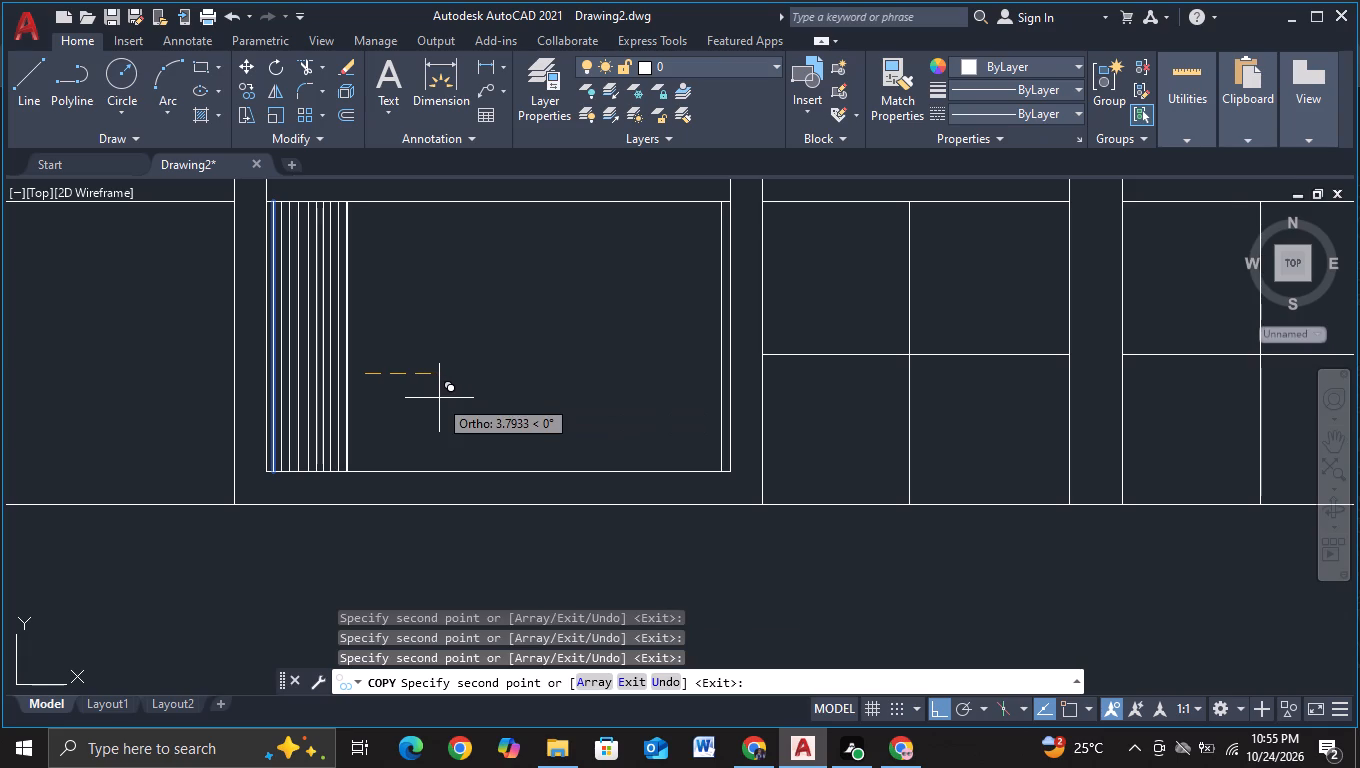
{"action": "left_click", "coordinate": [445, 398]}
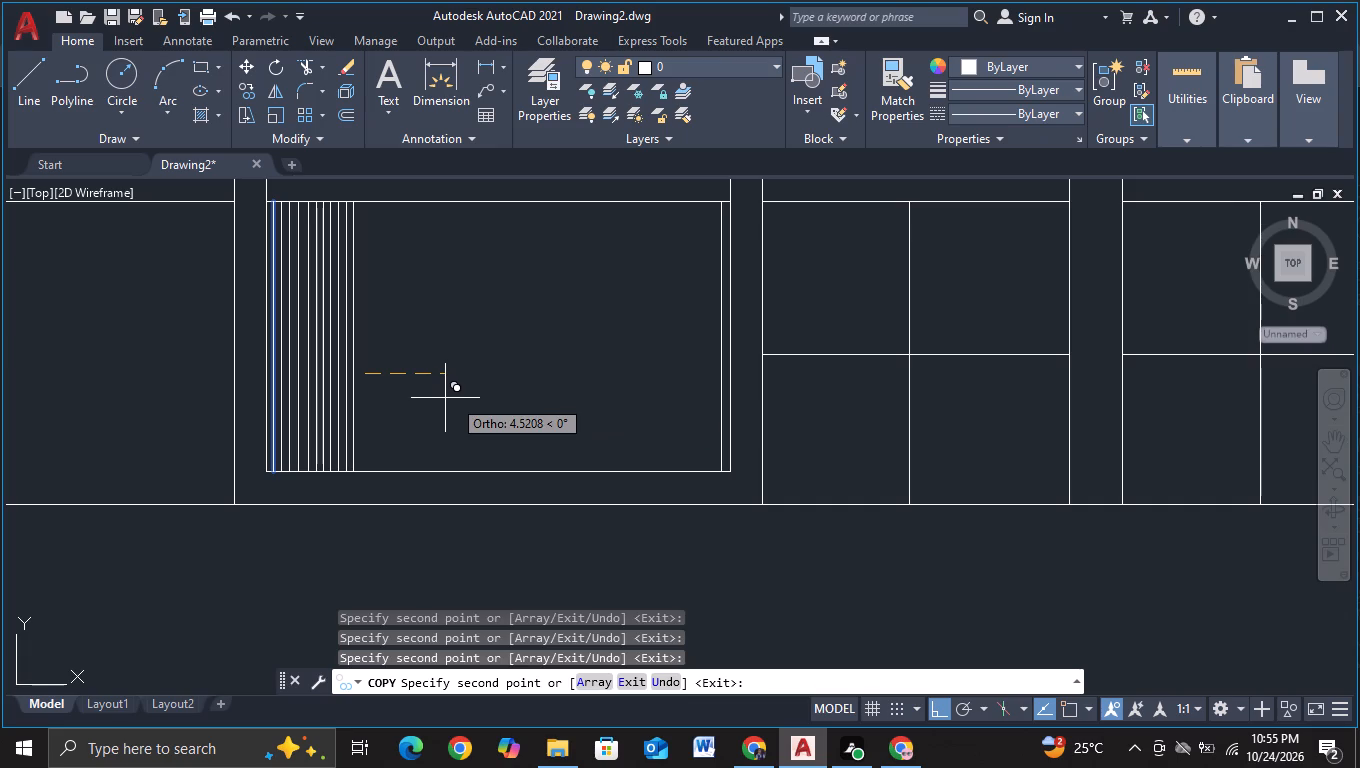
{"action": "left_click", "coordinate": [453, 399]}
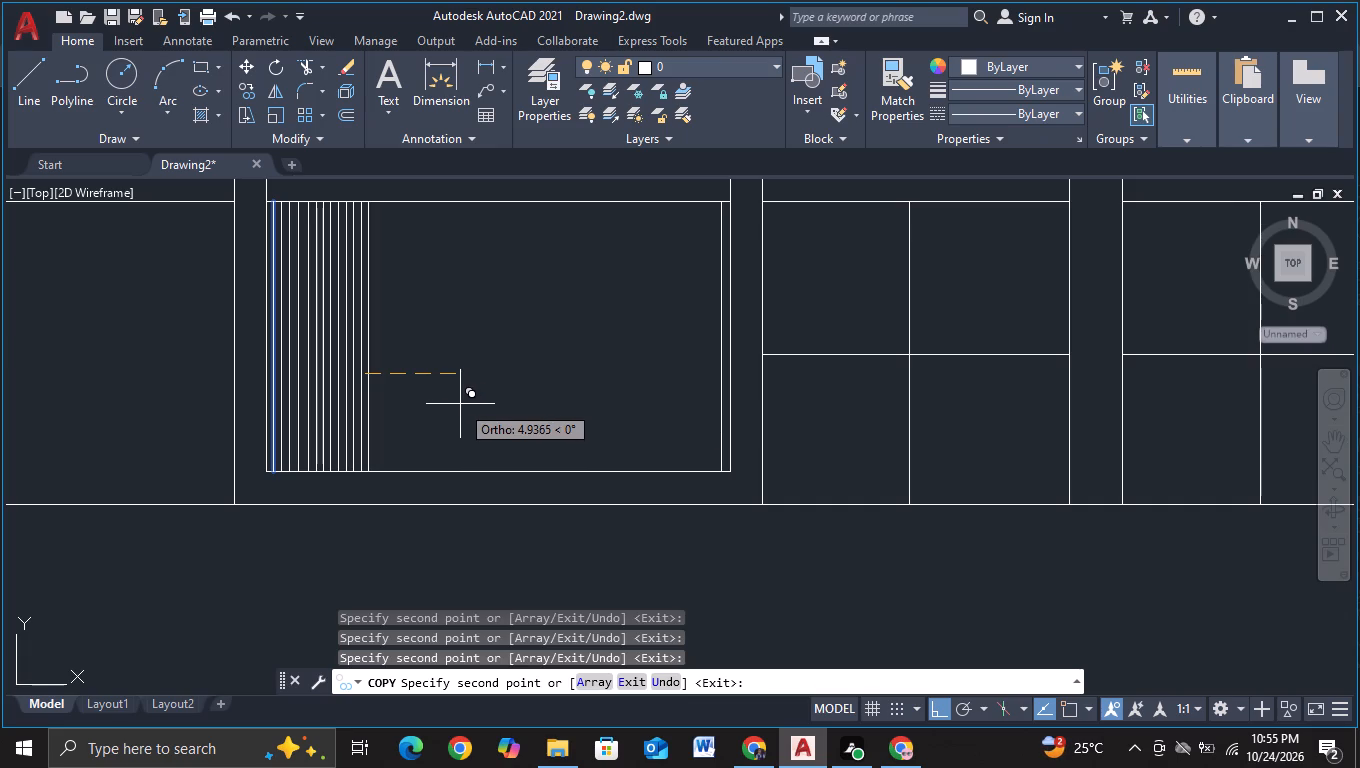
{"action": "left_click", "coordinate": [460, 404]}
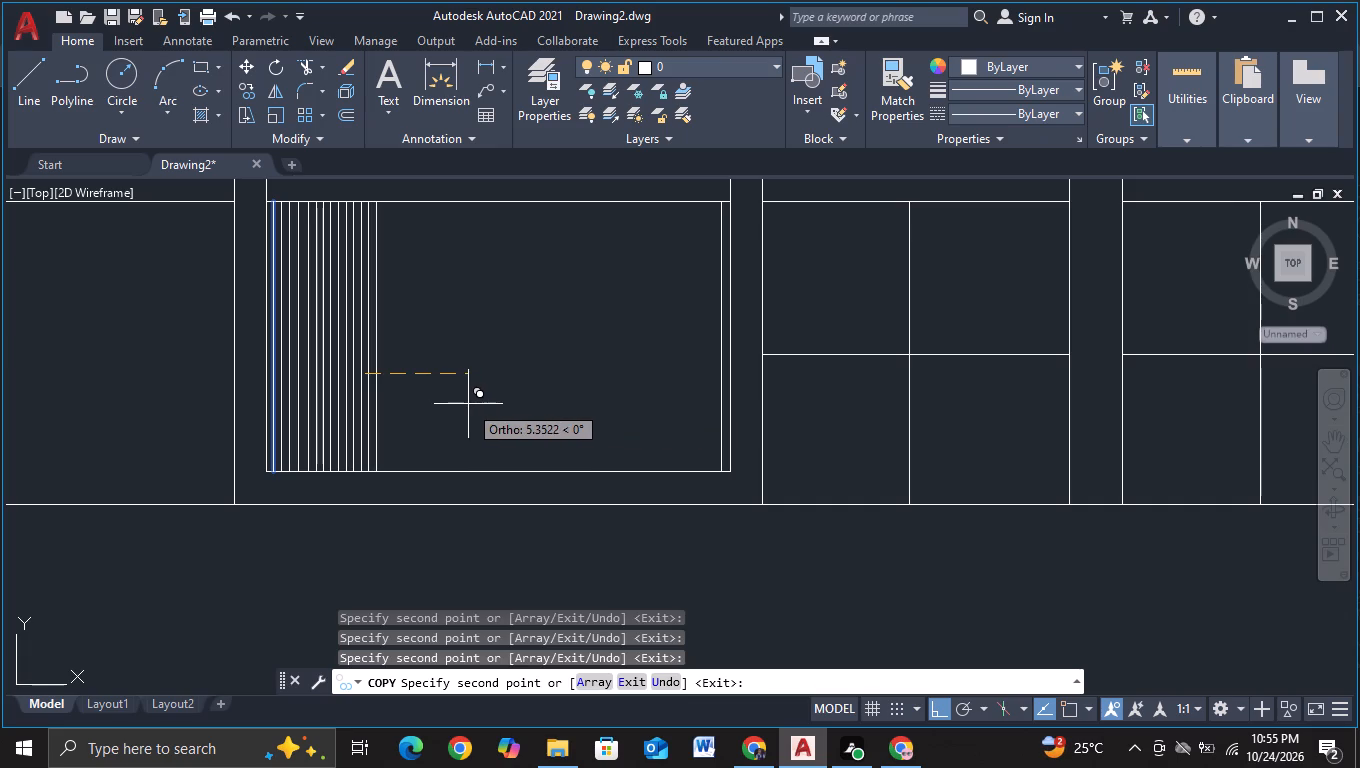
{"action": "left_click", "coordinate": [468, 404]}
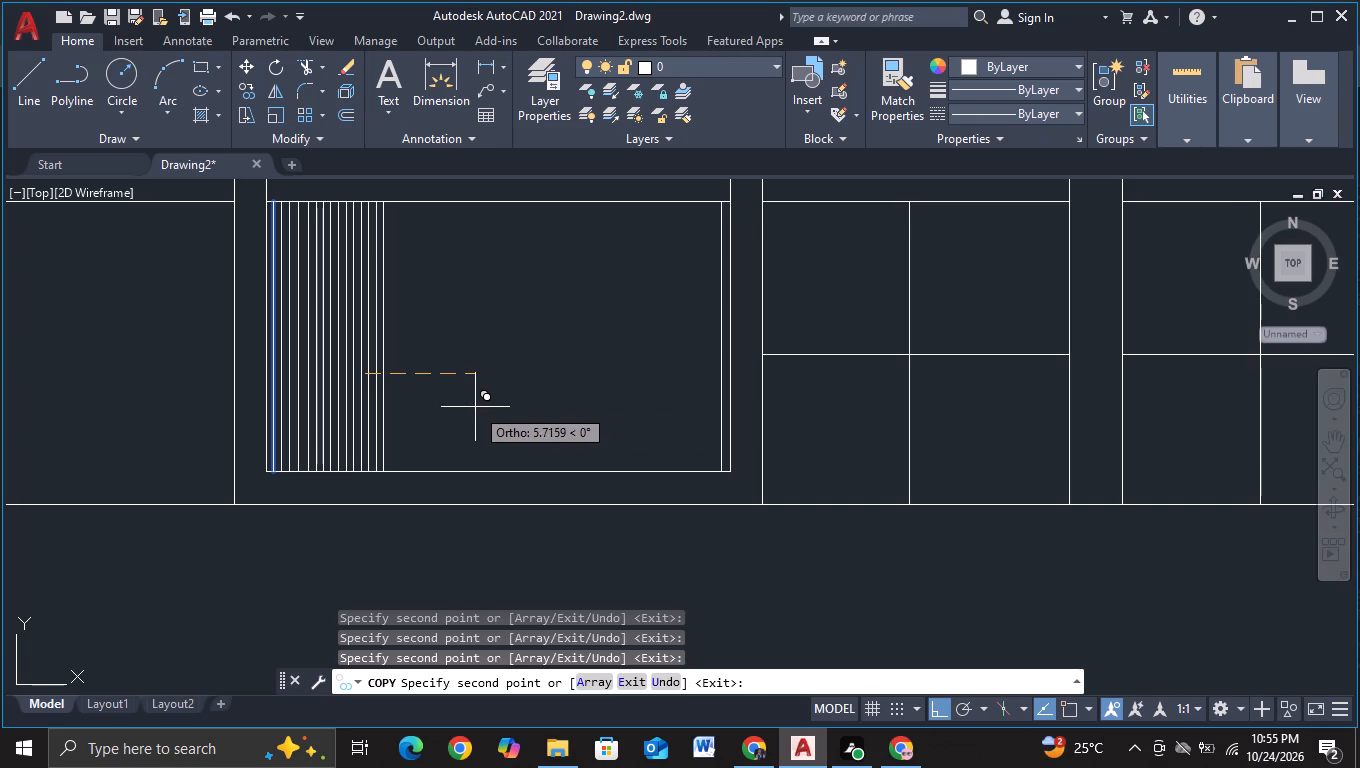
{"action": "left_click", "coordinate": [475, 407]}
{"action": "left_click", "coordinate": [482, 407]}
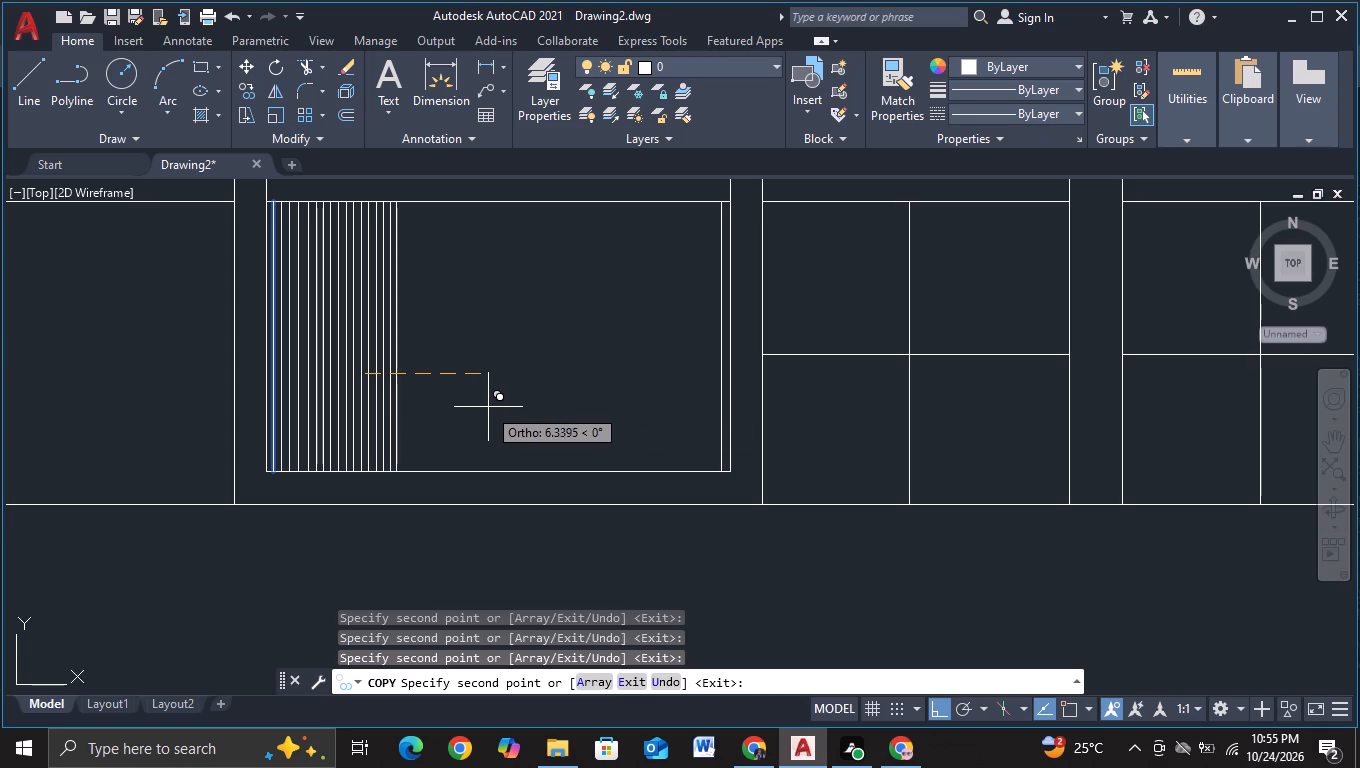
{"action": "left_click", "coordinate": [489, 407]}
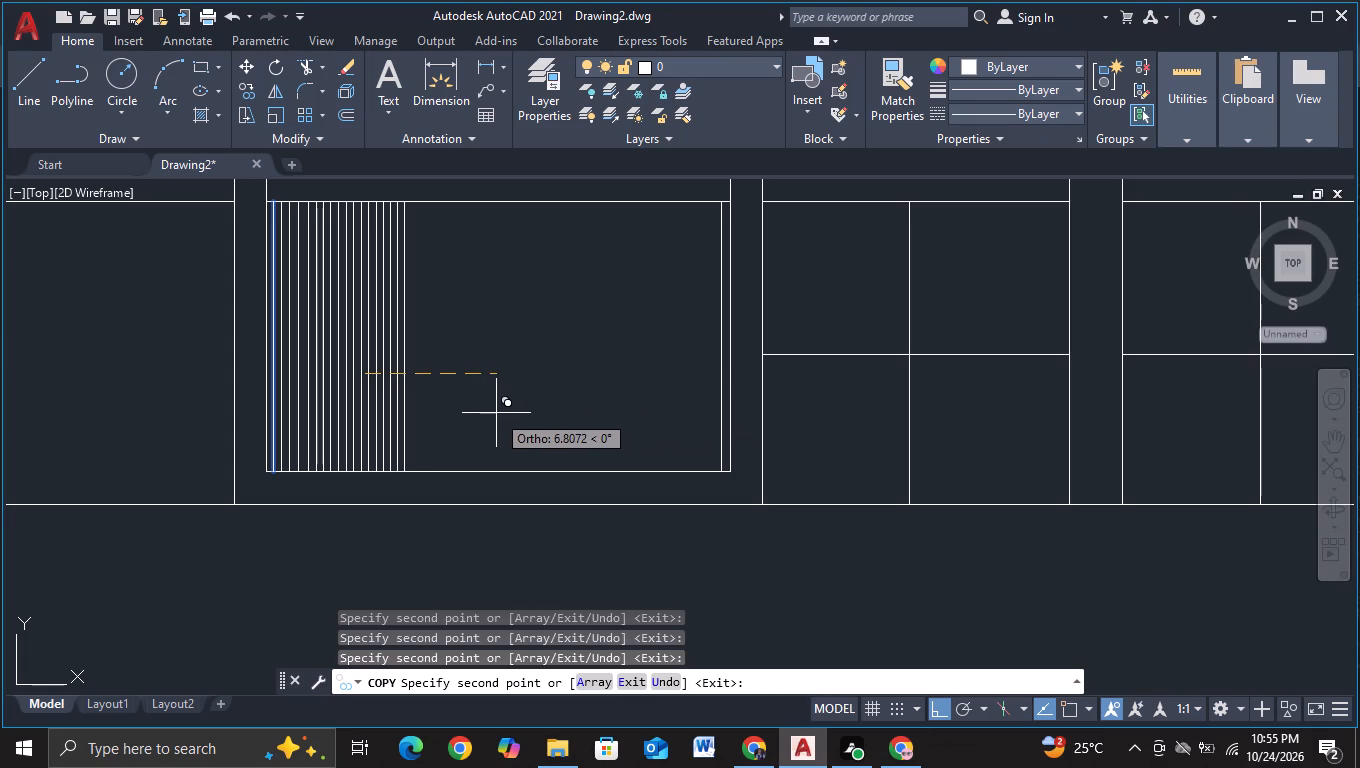
{"action": "left_click", "coordinate": [496, 413]}
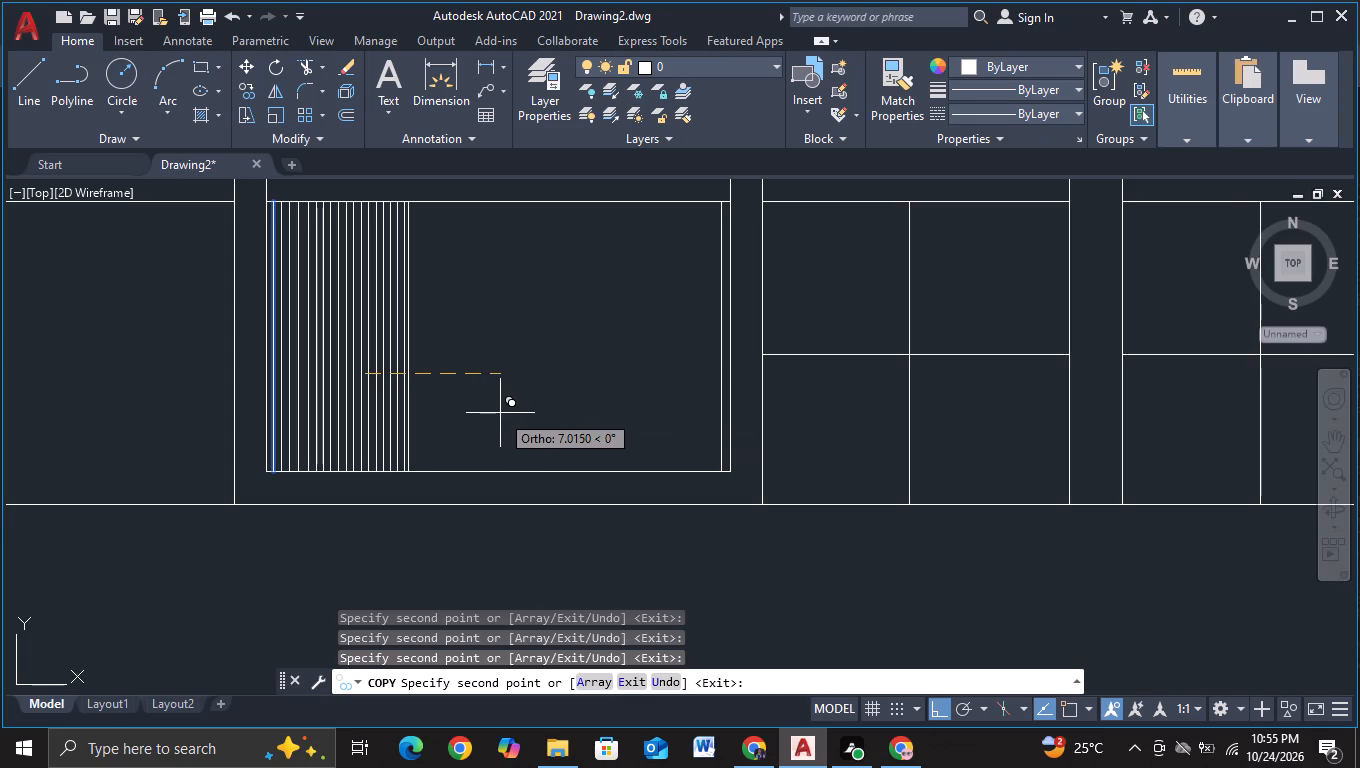
{"action": "scroll", "coordinate": [504, 422], "scroll_direction": "up", "scroll_amount": 1}
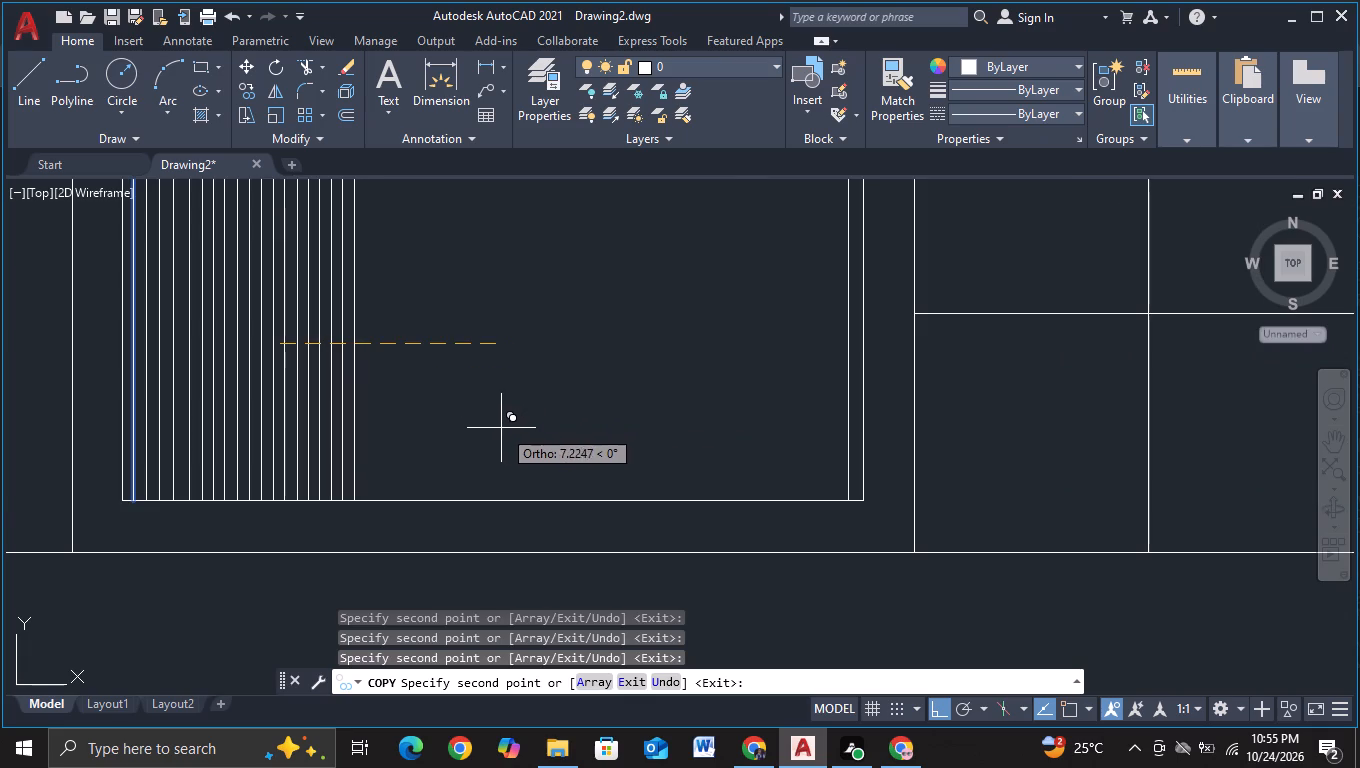
{"action": "left_click", "coordinate": [499, 429]}
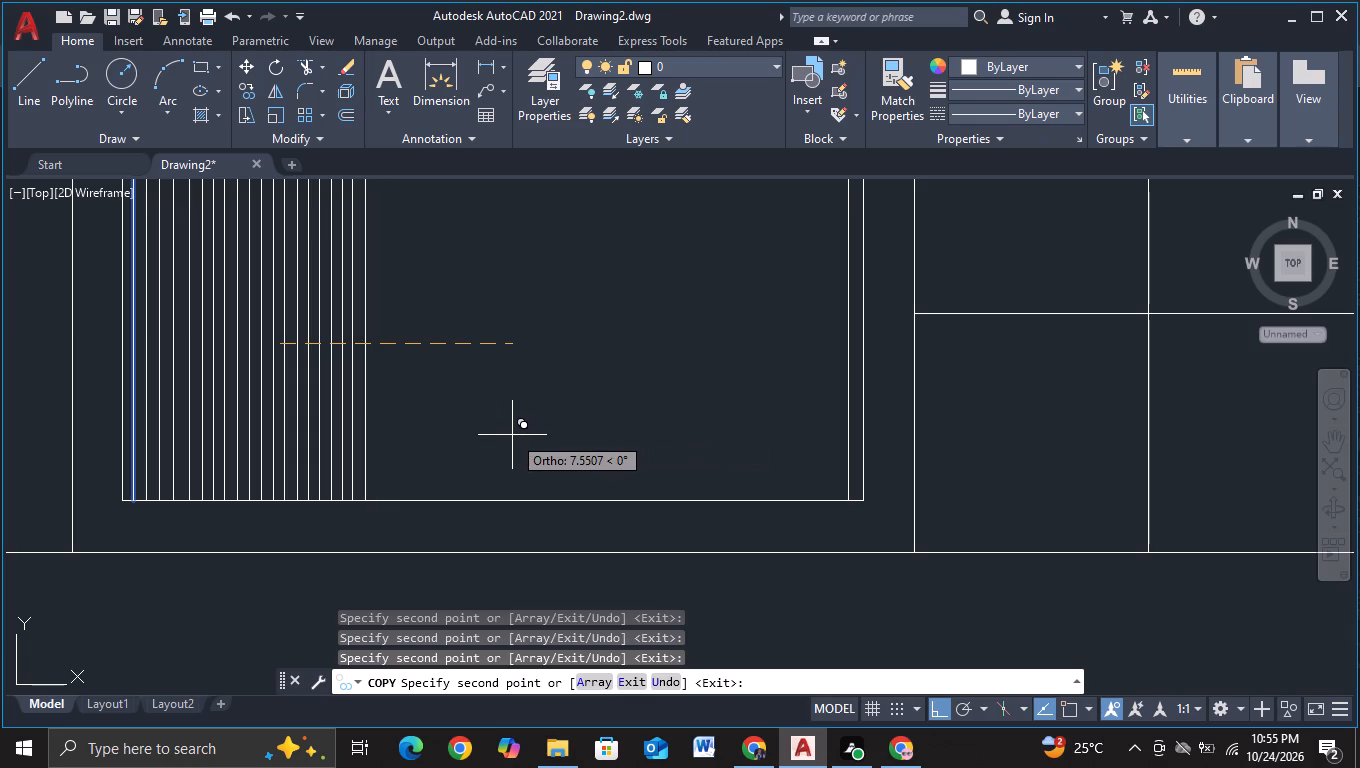
{"action": "left_click", "coordinate": [510, 435]}
{"action": "left_click", "coordinate": [521, 437]}
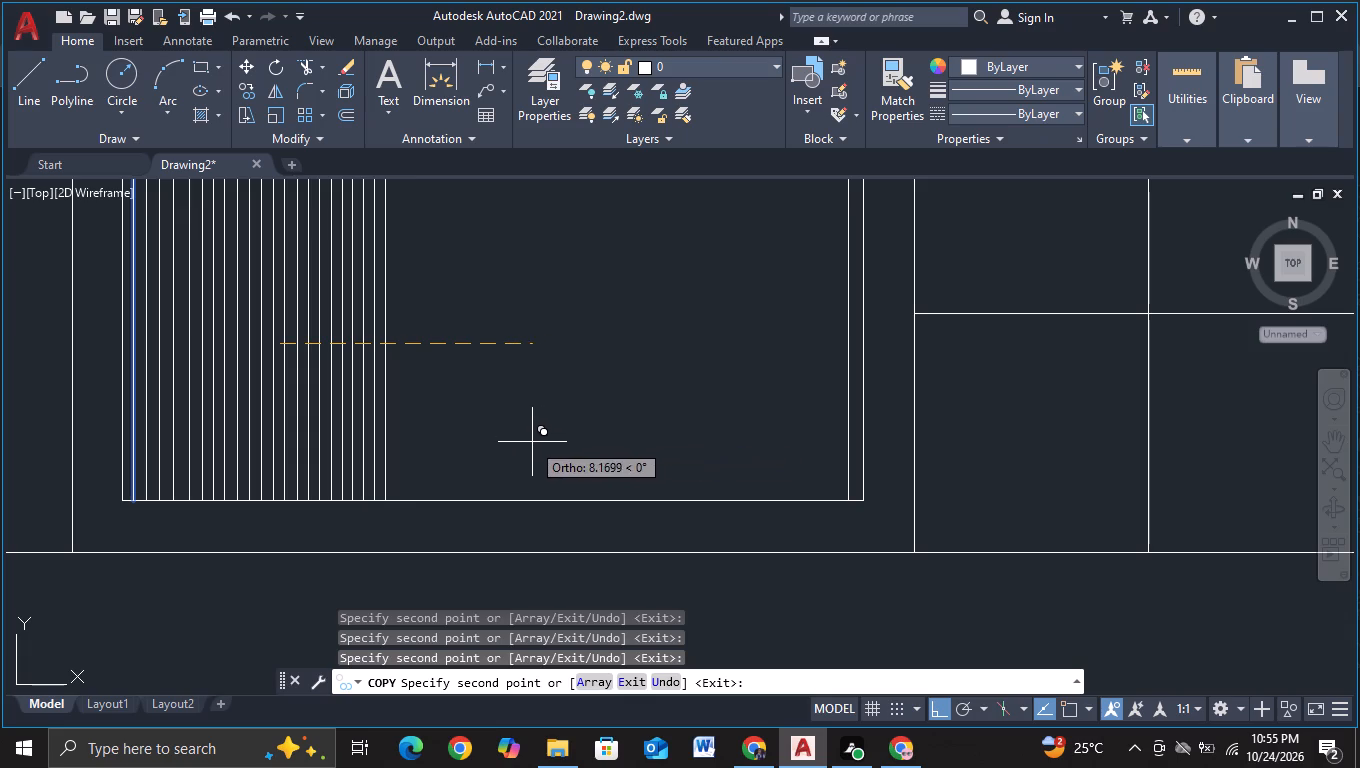
{"action": "left_click", "coordinate": [530, 442]}
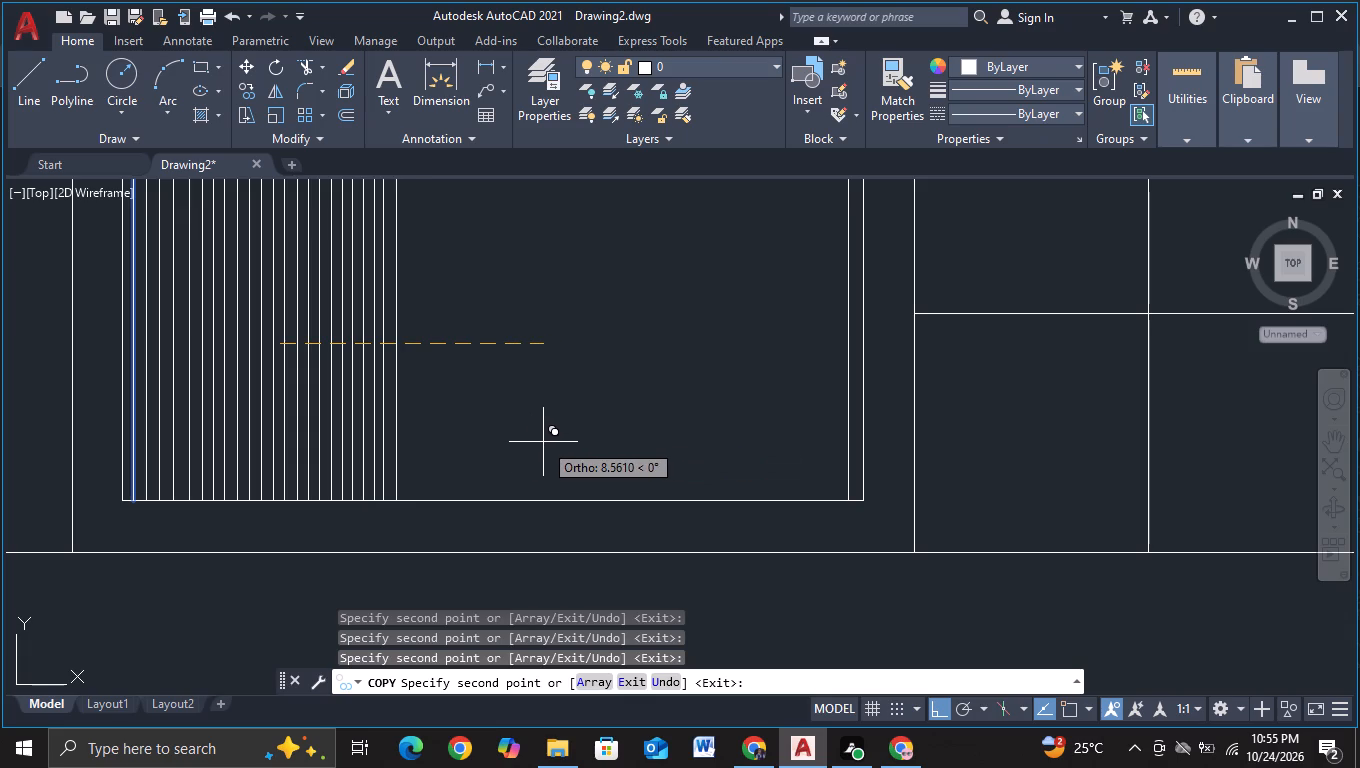
{"action": "left_click", "coordinate": [539, 442]}
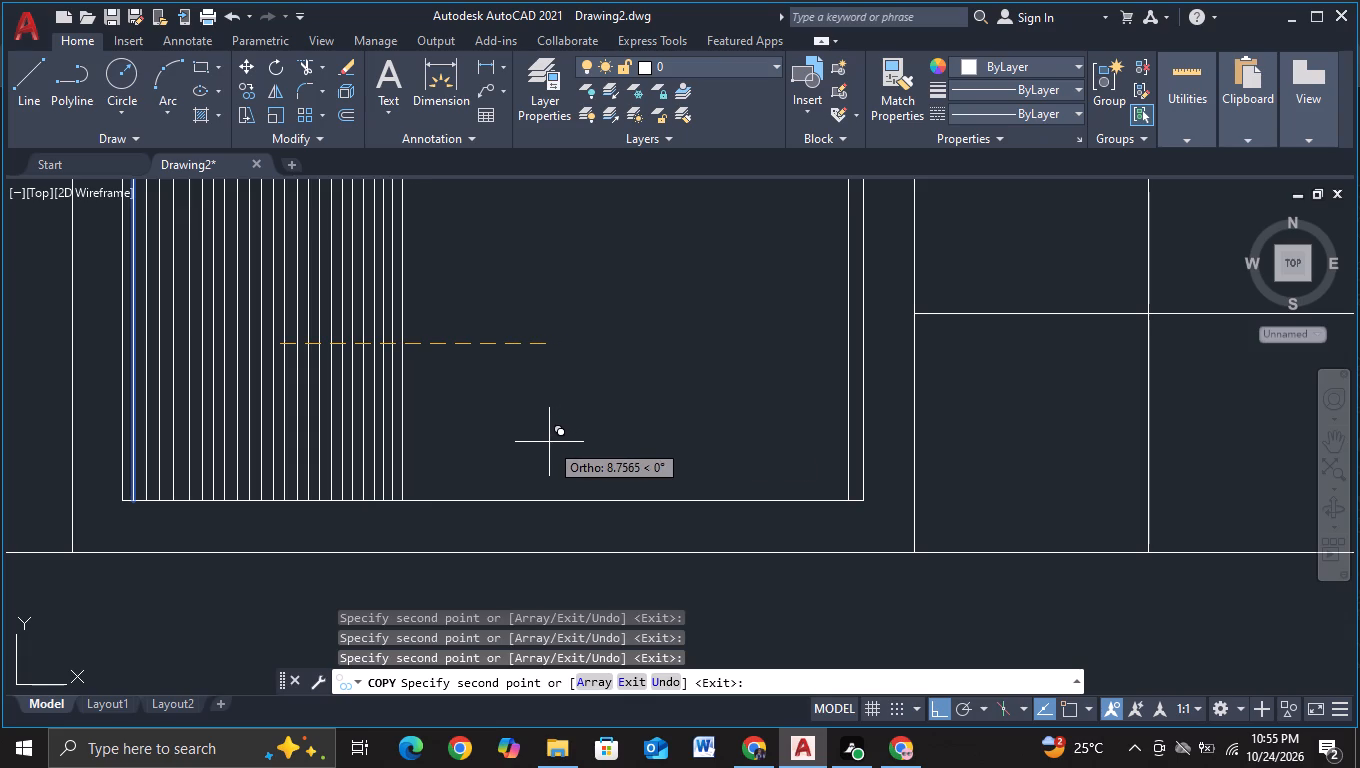
{"action": "key", "text": "Escape"}
Copy the whole group of 23 closely spaced vertical lines rightward twice, by about 8.8 and about 17.5, across the box.
{"action": "left_click_drag", "start_coordinate": [527, 428], "coordinate": [157, 411]}
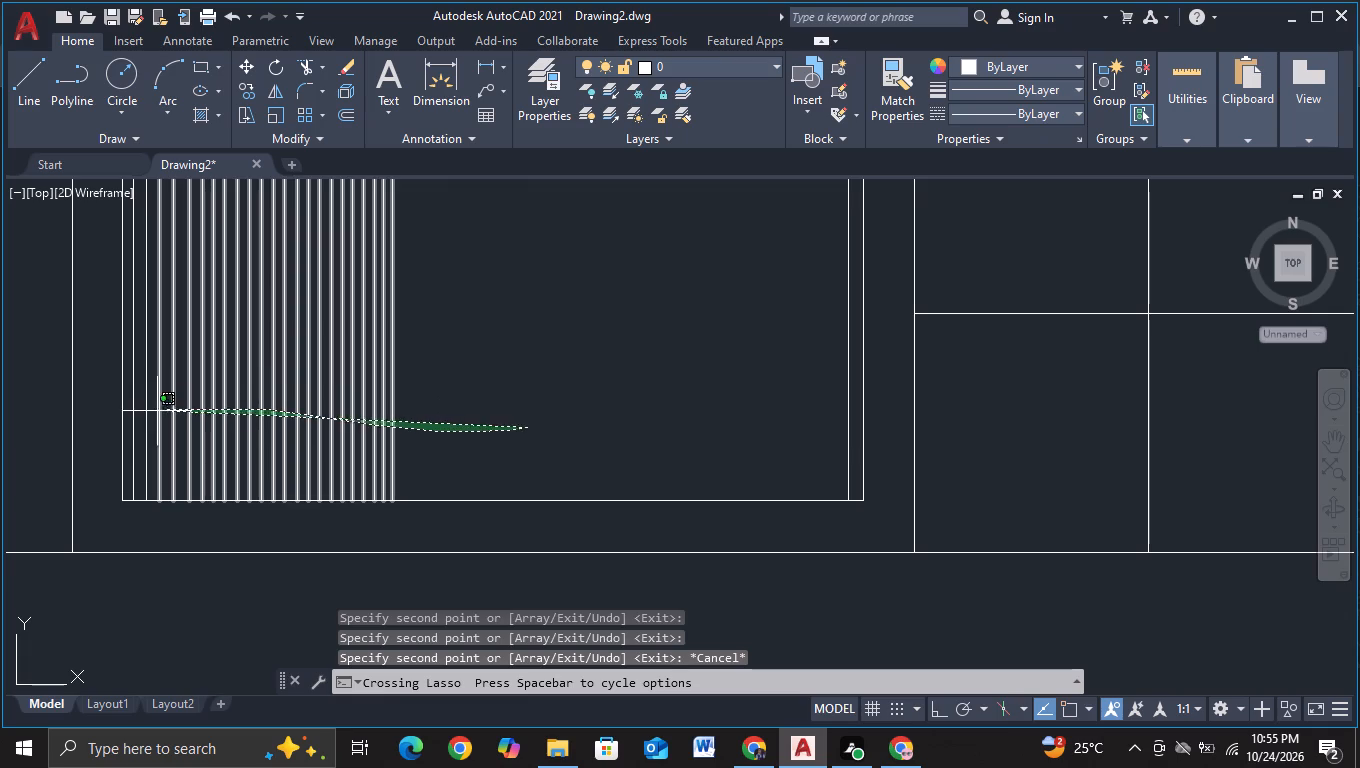
{"action": "left_click_drag", "start_coordinate": [157, 411], "coordinate": [129, 419]}
{"action": "key", "text": "c"}
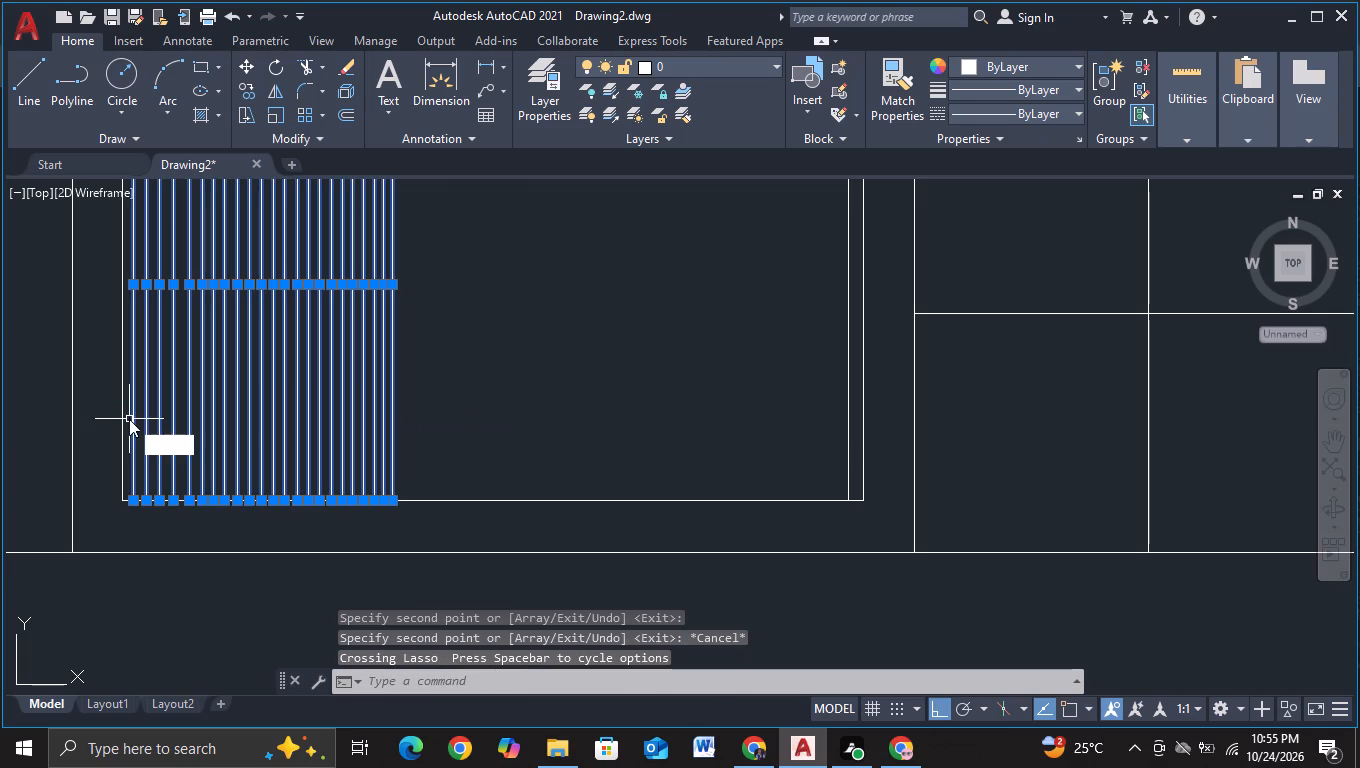
{"action": "left_click", "coordinate": [350, 475]}
{"action": "left_click", "coordinate": [570, 438]}
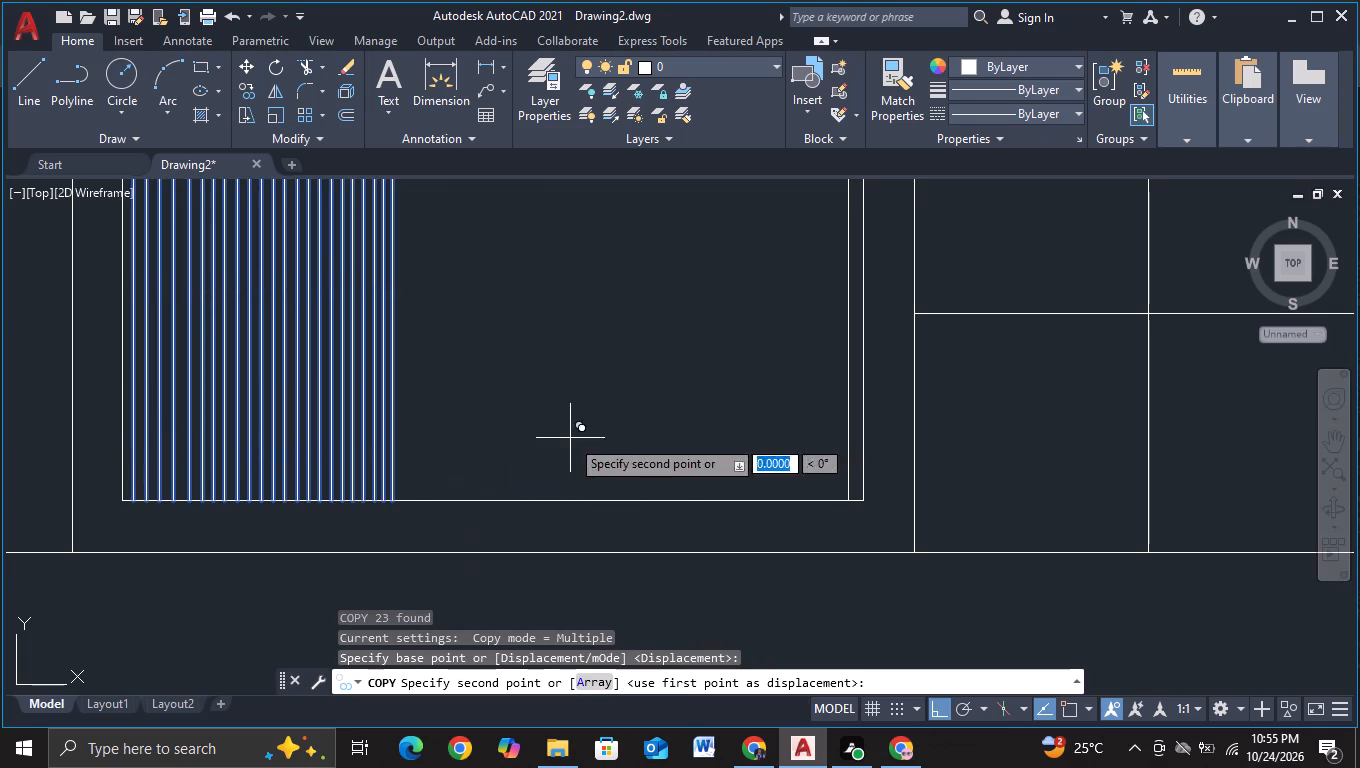
{"action": "left_click", "coordinate": [840, 426]}
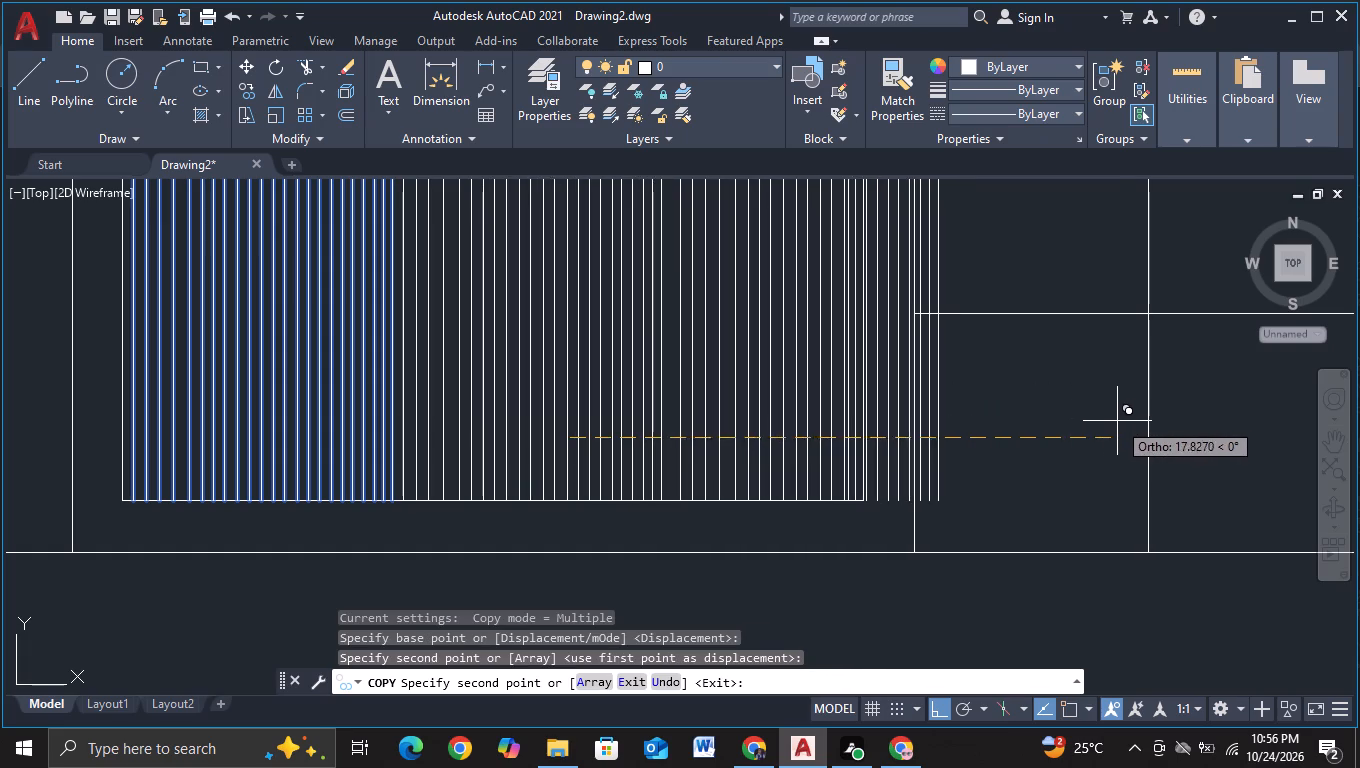
{"action": "left_click", "coordinate": [1107, 424]}
{"action": "key", "text": "Escape"}
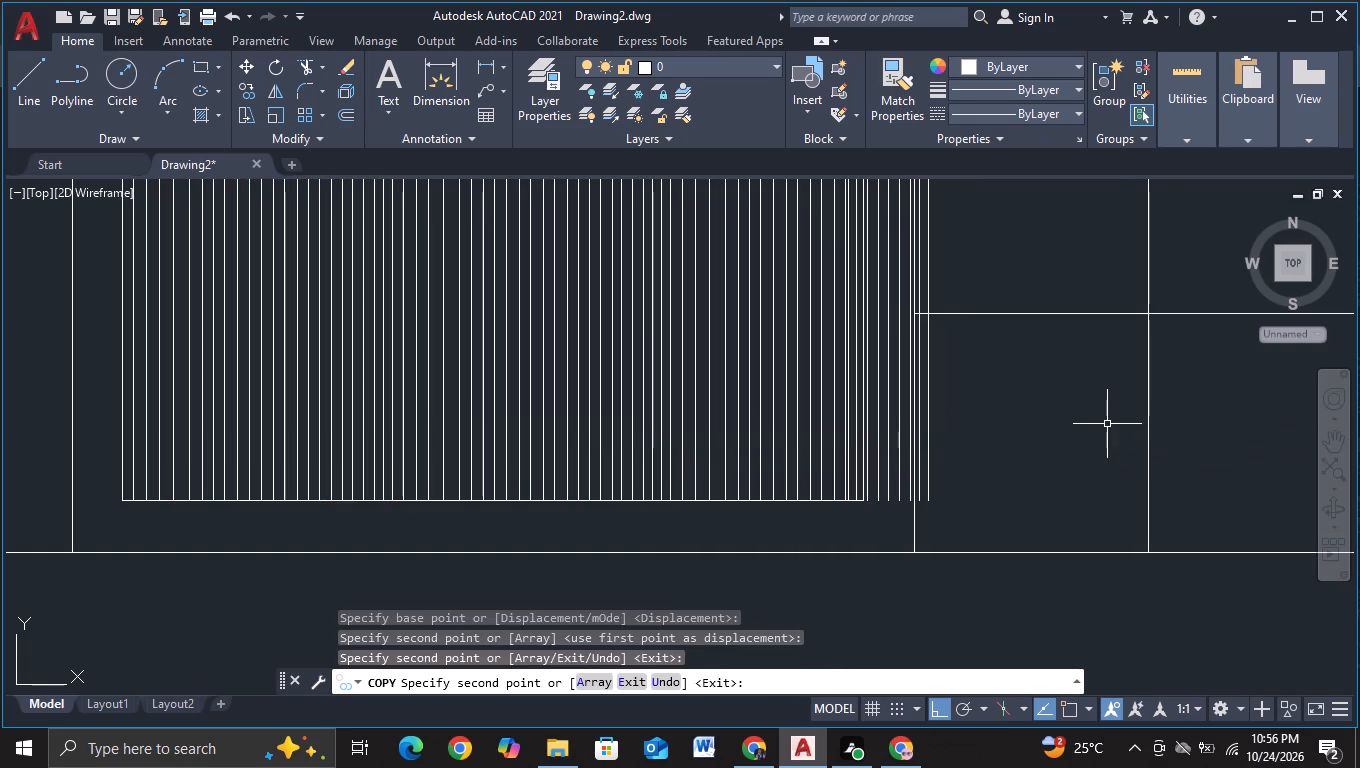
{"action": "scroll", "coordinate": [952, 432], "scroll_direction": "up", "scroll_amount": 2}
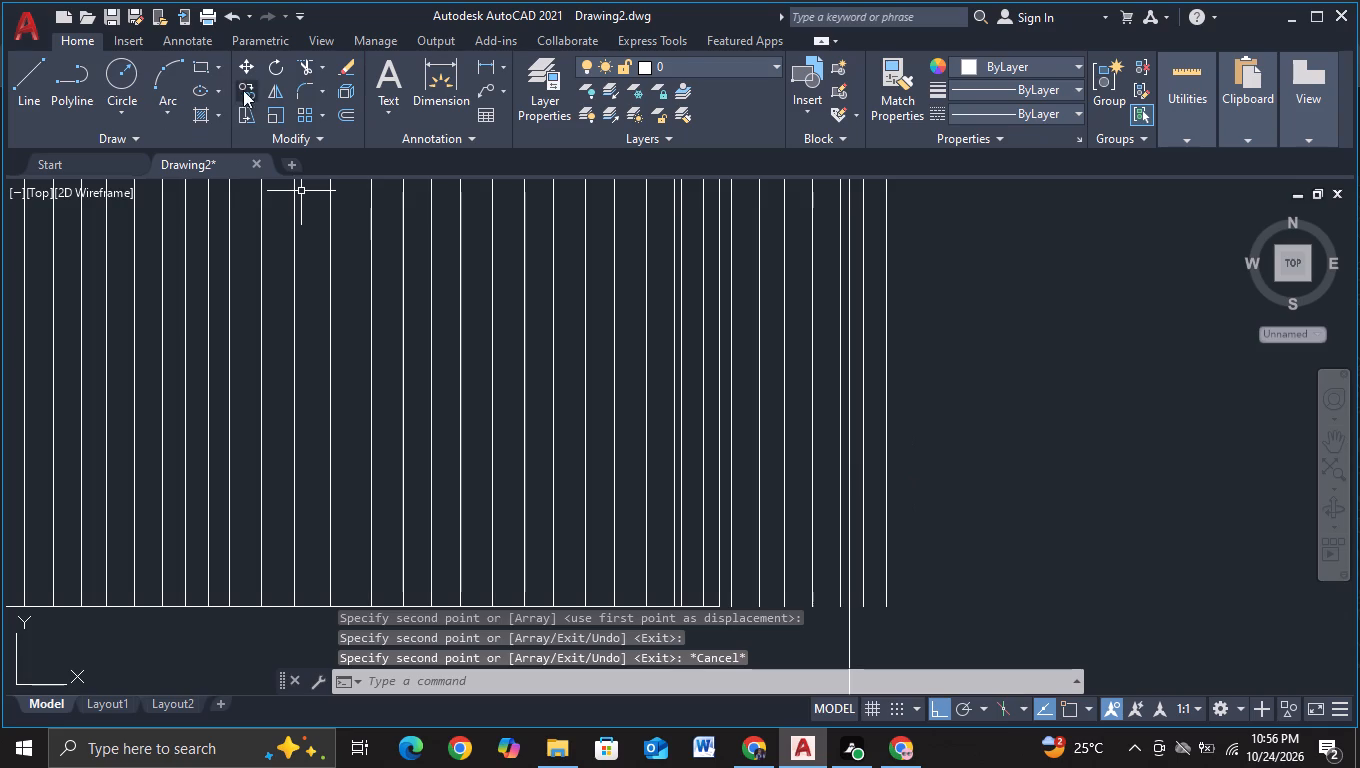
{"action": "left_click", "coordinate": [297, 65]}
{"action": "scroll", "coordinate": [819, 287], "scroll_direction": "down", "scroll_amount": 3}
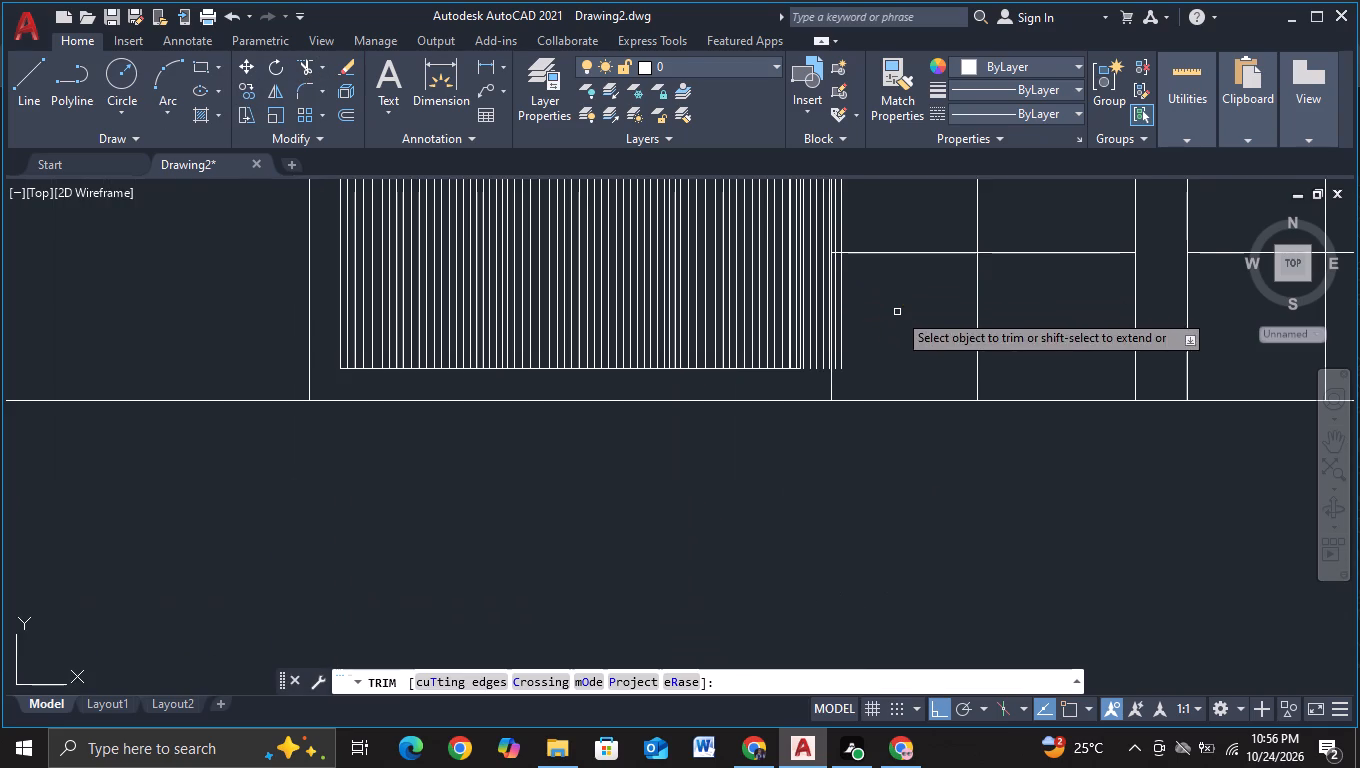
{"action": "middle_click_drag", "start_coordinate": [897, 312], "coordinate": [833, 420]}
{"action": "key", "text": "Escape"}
Erase the three rightmost copied vertical lines overrunning the box near the left edge of the neighbouring bay.
{"action": "scroll", "coordinate": [801, 294], "scroll_direction": "up", "scroll_amount": 2}
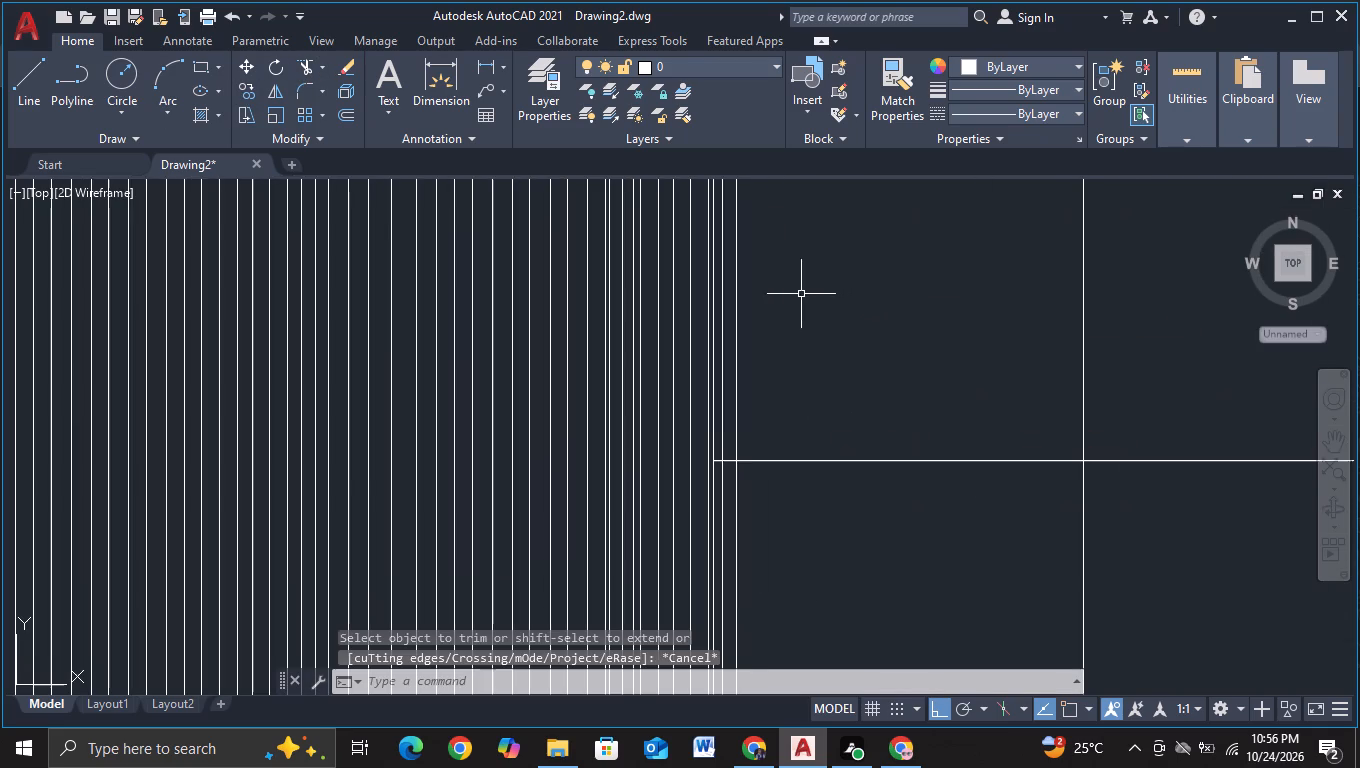
{"action": "left_click", "coordinate": [735, 325]}
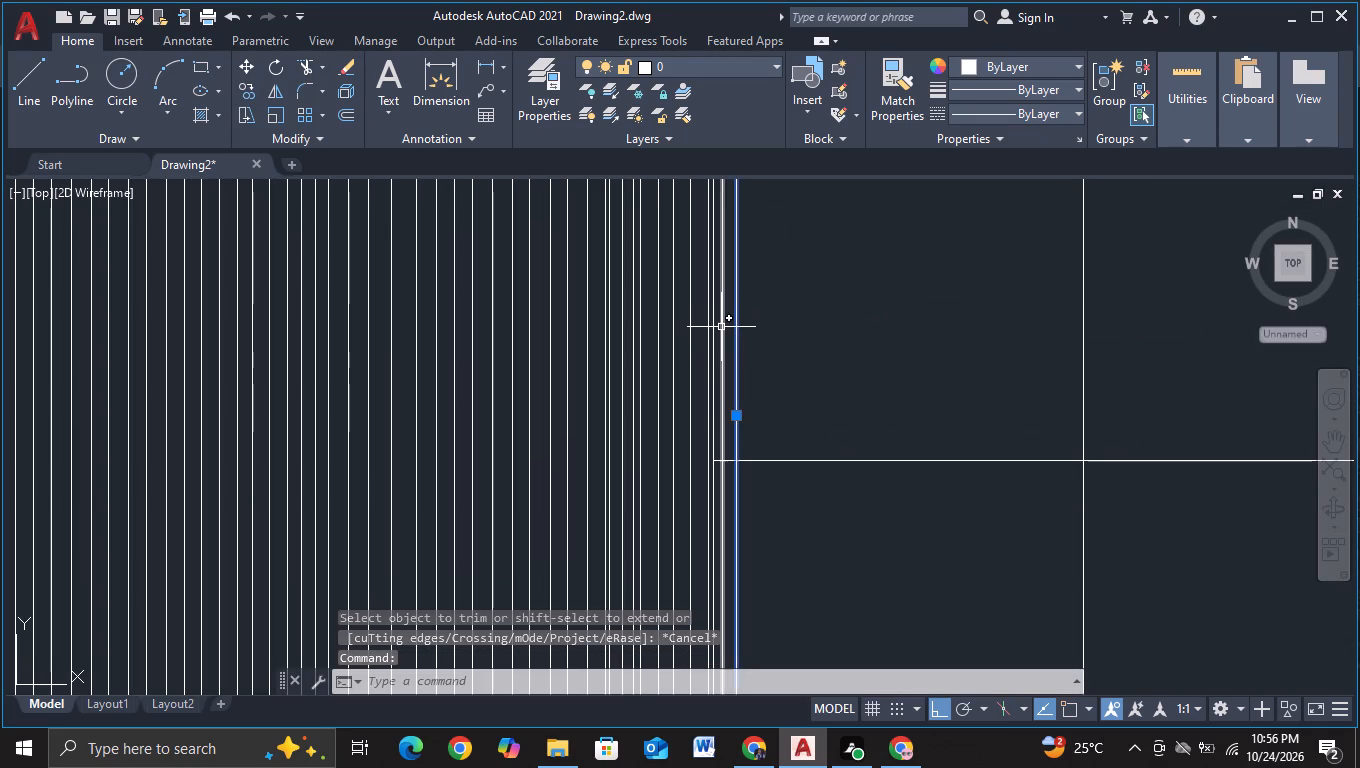
{"action": "left_click", "coordinate": [721, 327]}
{"action": "scroll", "coordinate": [788, 407], "scroll_direction": "down", "scroll_amount": 2}
{"action": "scroll", "coordinate": [797, 507], "scroll_direction": "up", "scroll_amount": 2}
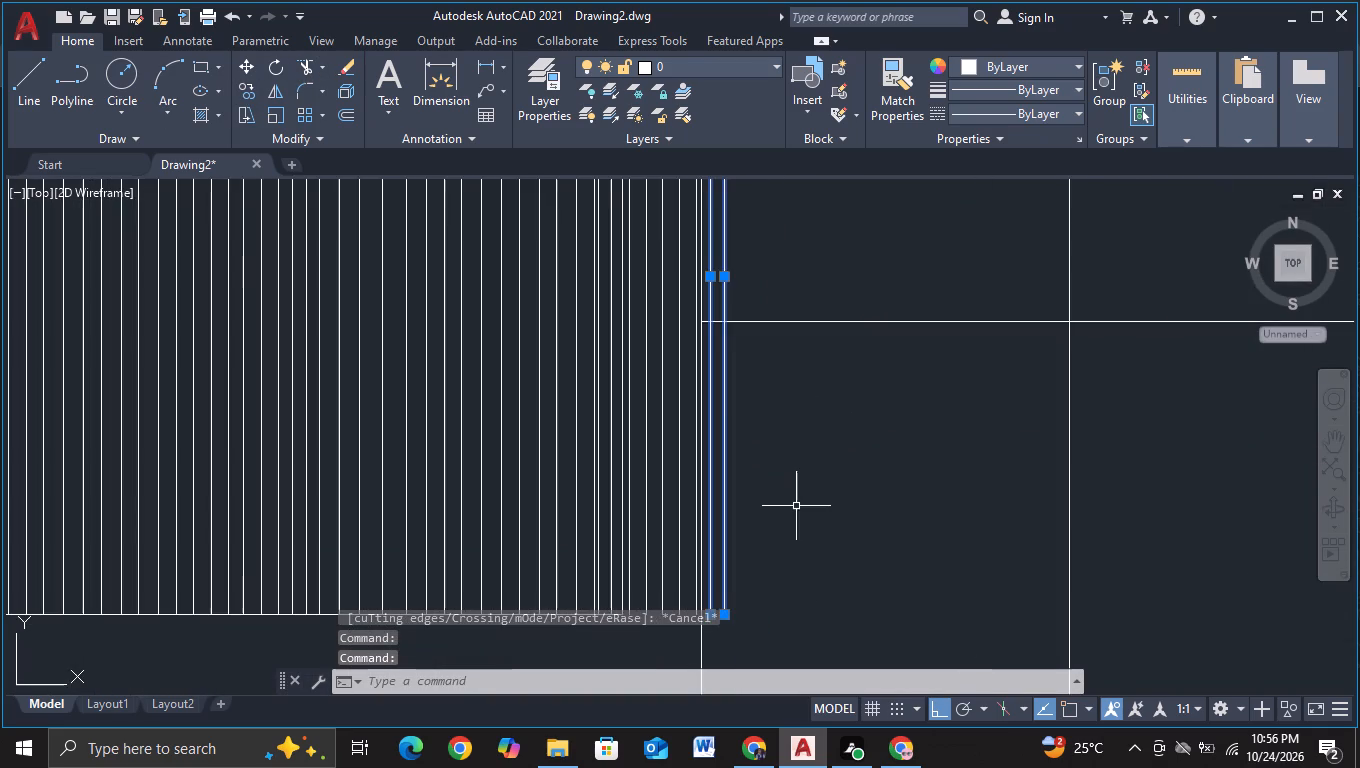
{"action": "middle_click_drag", "start_coordinate": [795, 510], "coordinate": [776, 396]}
{"action": "scroll", "coordinate": [755, 415], "scroll_direction": "up", "scroll_amount": 2}
{"action": "middle_click_drag", "start_coordinate": [757, 445], "coordinate": [803, 320]}
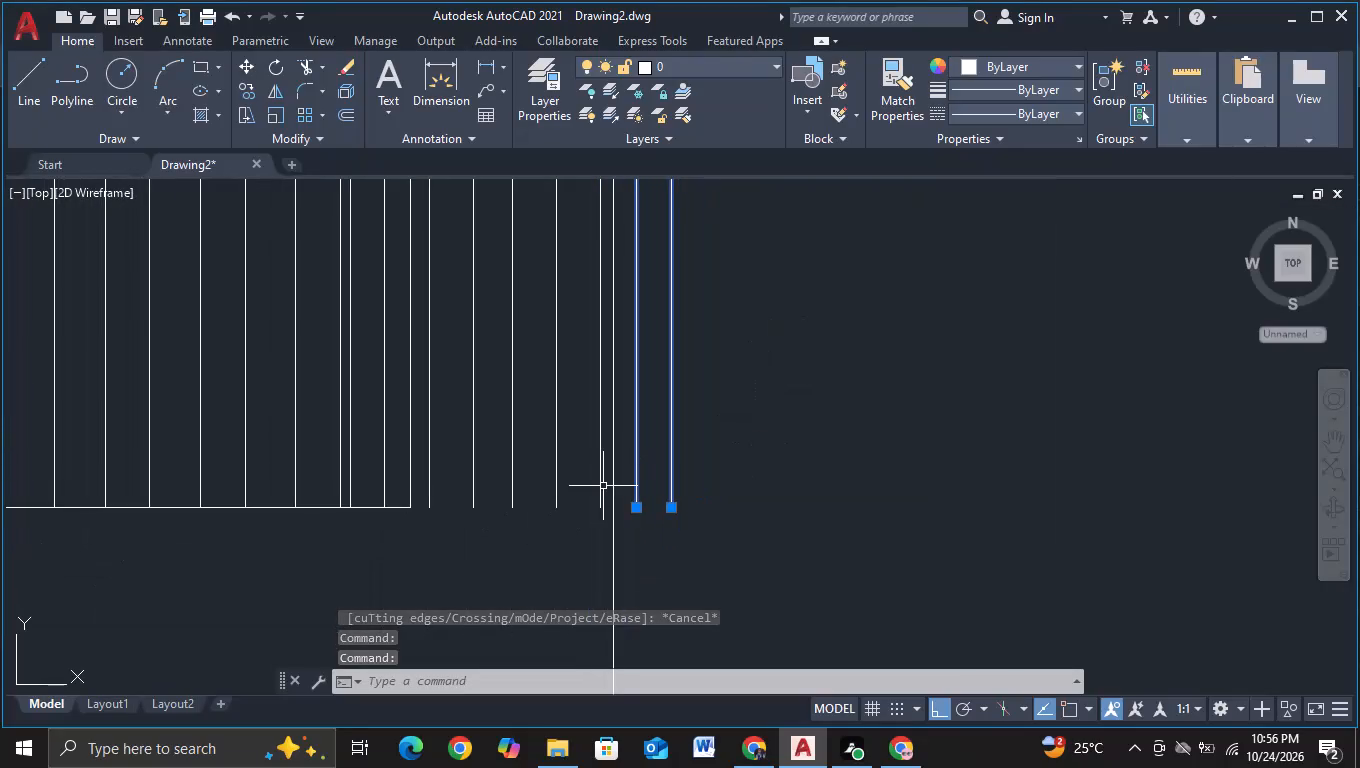
{"action": "left_click", "coordinate": [600, 493]}
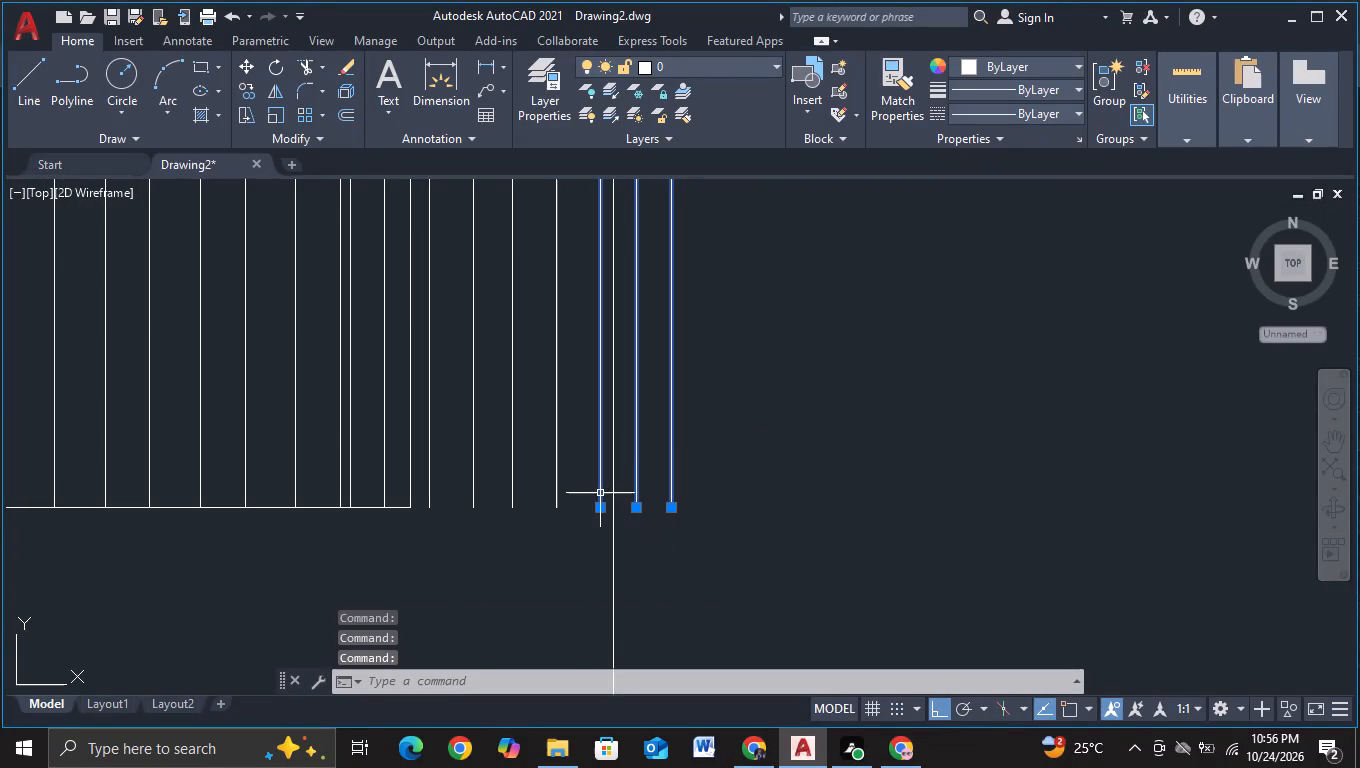
{"action": "key", "text": "Delete"}
Trim away the remaining vertical lines overrunning the box's inner right edge using a fence across them.
{"action": "scroll", "coordinate": [600, 493], "scroll_direction": "down", "scroll_amount": 3}
{"action": "middle_click_drag", "start_coordinate": [675, 482], "coordinate": [693, 542]}
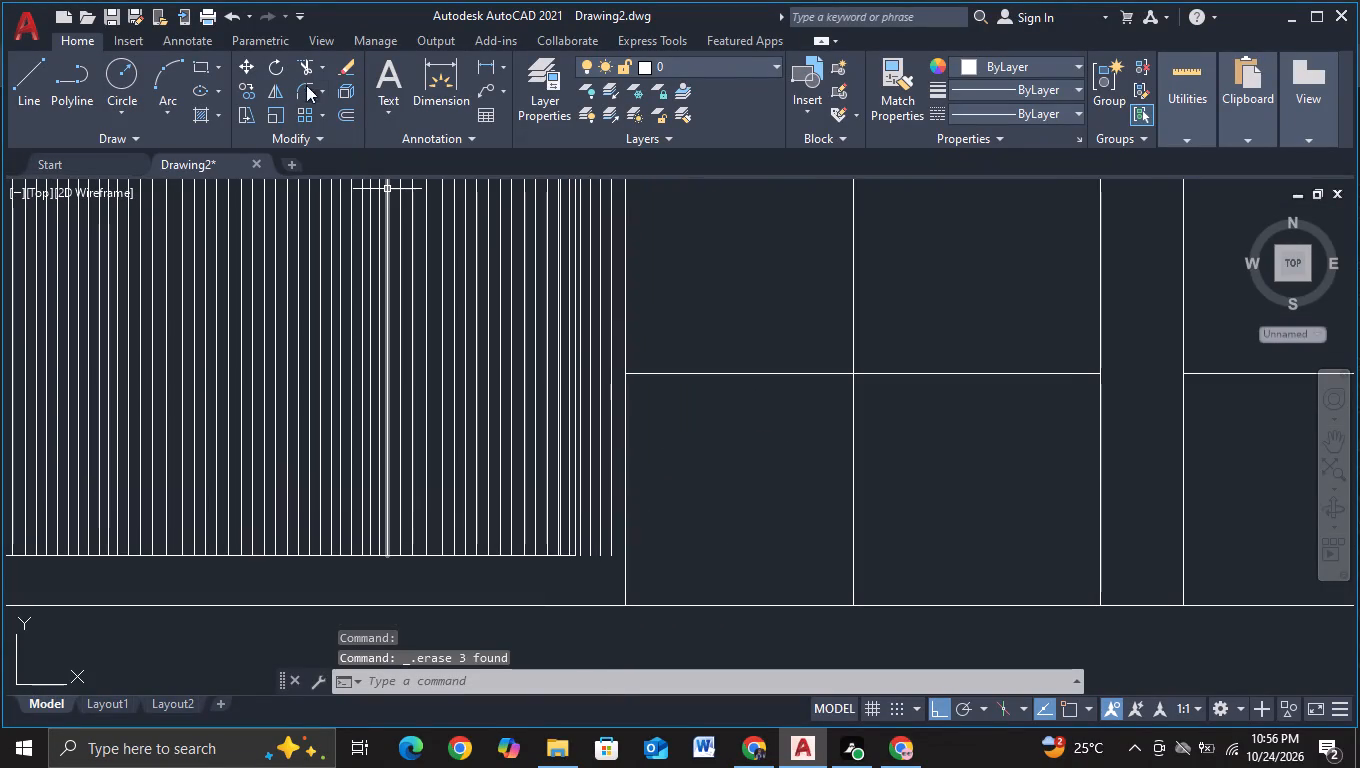
{"action": "left_click", "coordinate": [301, 62]}
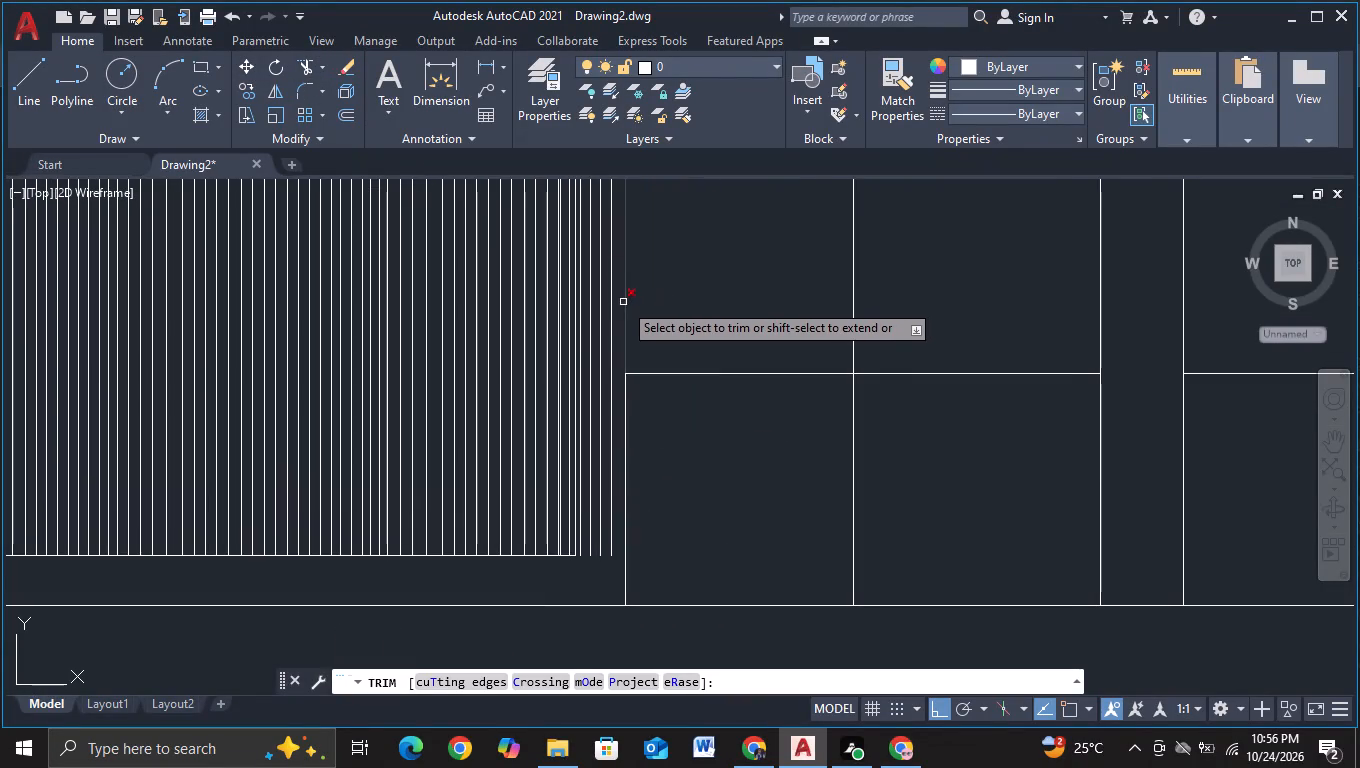
{"action": "left_click", "coordinate": [618, 305]}
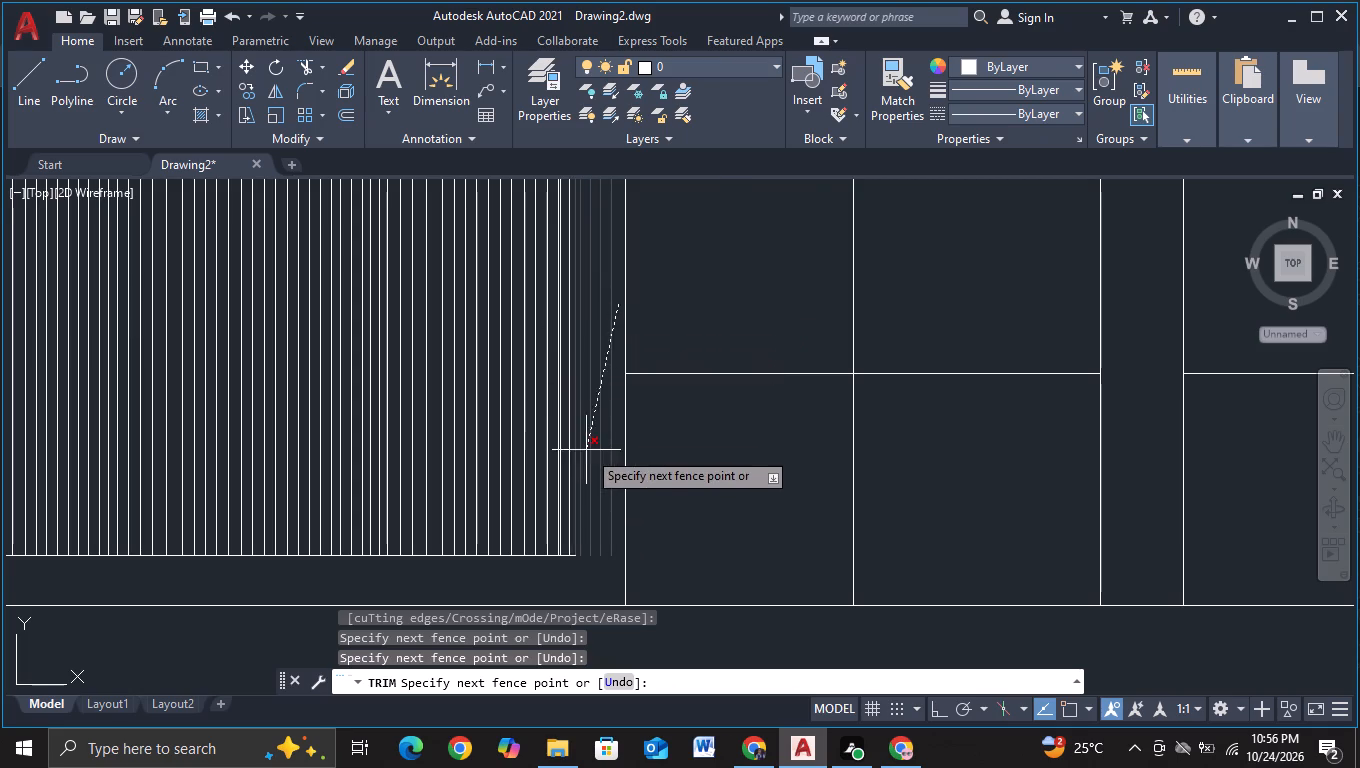
{"action": "scroll", "coordinate": [594, 500], "scroll_direction": "up", "scroll_amount": 1}
{"action": "middle_click_drag", "start_coordinate": [594, 500], "coordinate": [565, 401]}
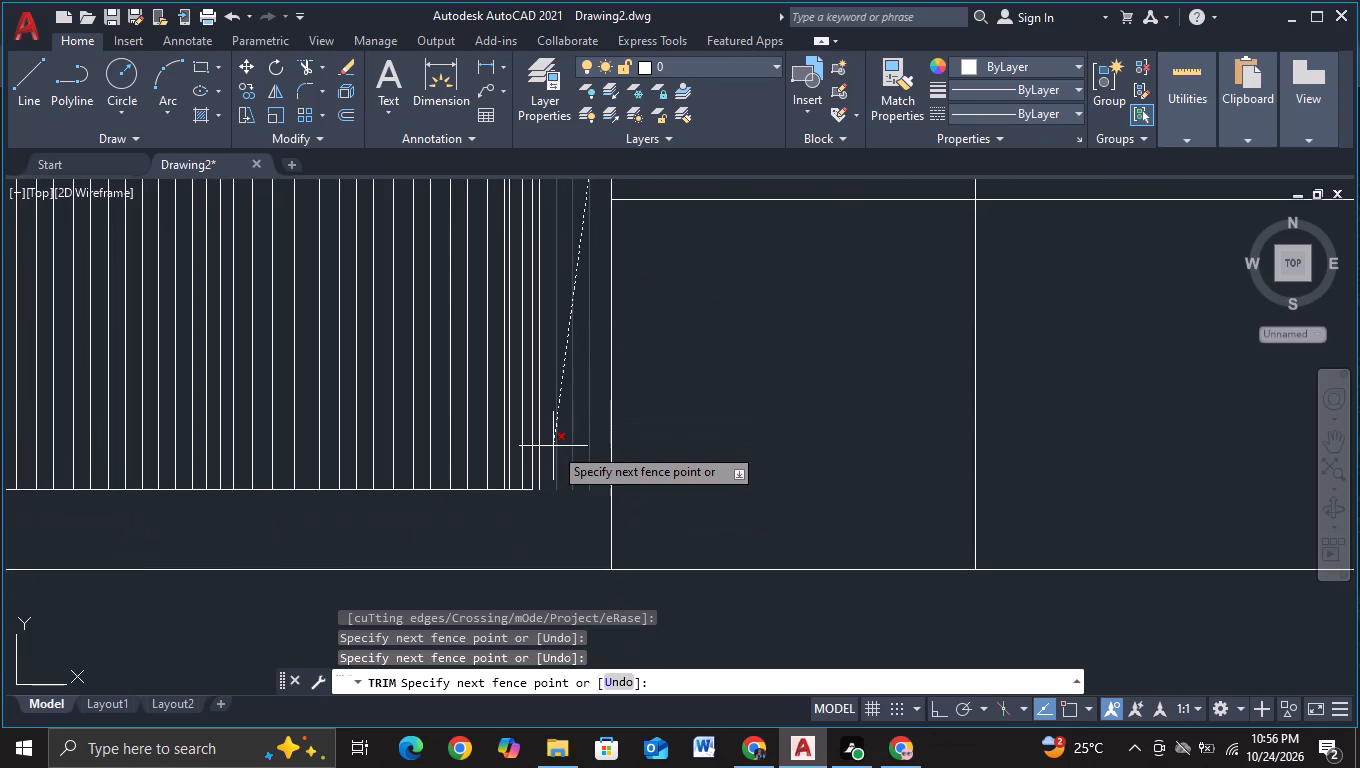
{"action": "scroll", "coordinate": [553, 446], "scroll_direction": "up", "scroll_amount": 2}
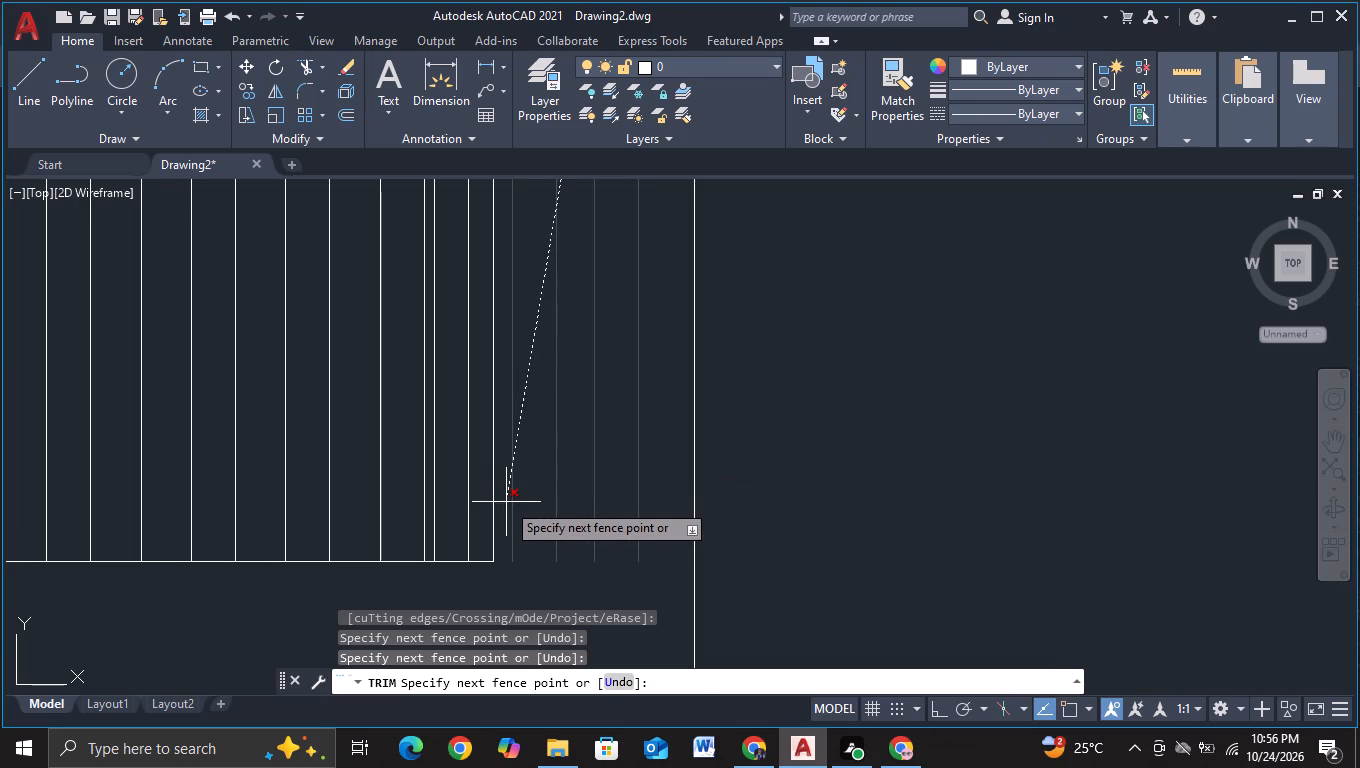
{"action": "left_click", "coordinate": [506, 503]}
{"action": "scroll", "coordinate": [581, 482], "scroll_direction": "down", "scroll_amount": 5}
{"action": "scroll", "coordinate": [579, 470], "scroll_direction": "up", "scroll_amount": 2}
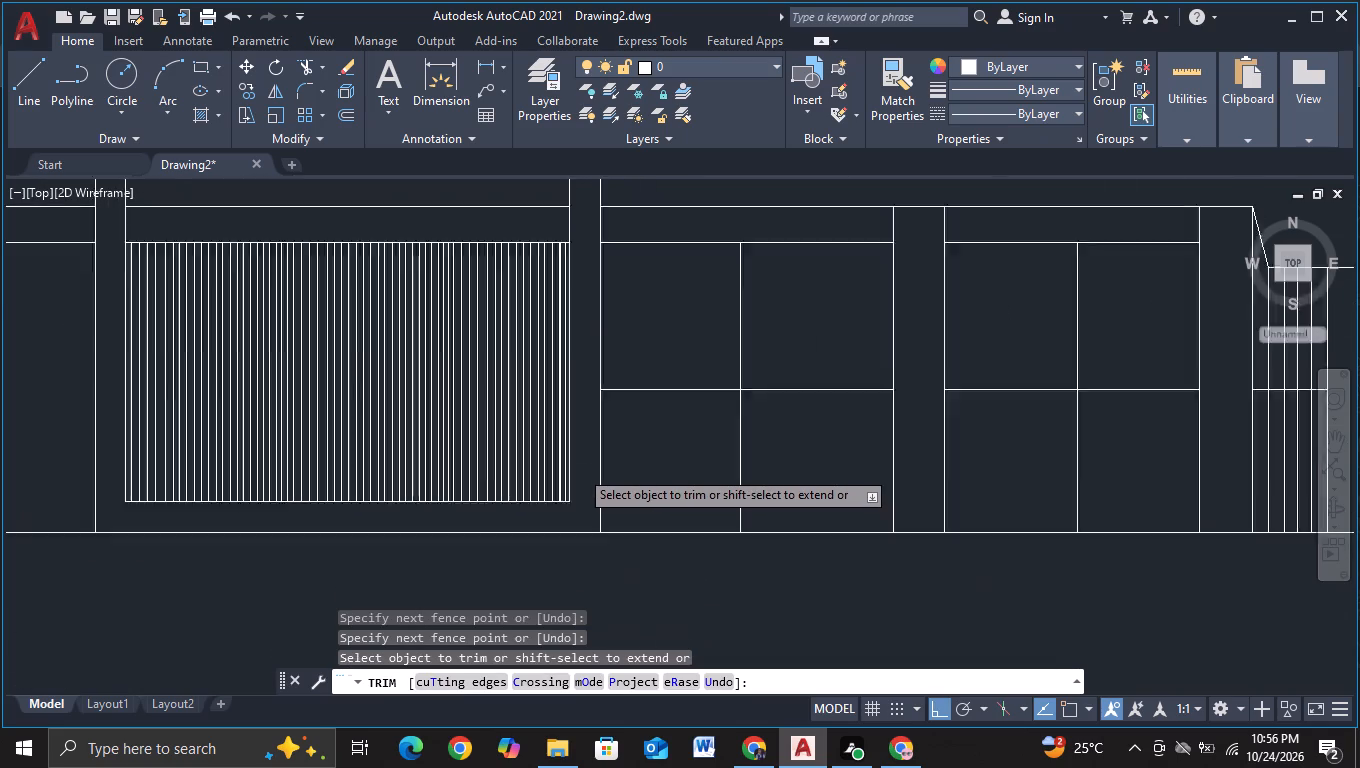
Remove the extra vertical line almost doubling its neighbour just inside the box's inner right edge with Trim.
{"action": "scroll", "coordinate": [581, 464], "scroll_direction": "up", "scroll_amount": 2}
{"action": "middle_click_drag", "start_coordinate": [581, 463], "coordinate": [611, 359]}
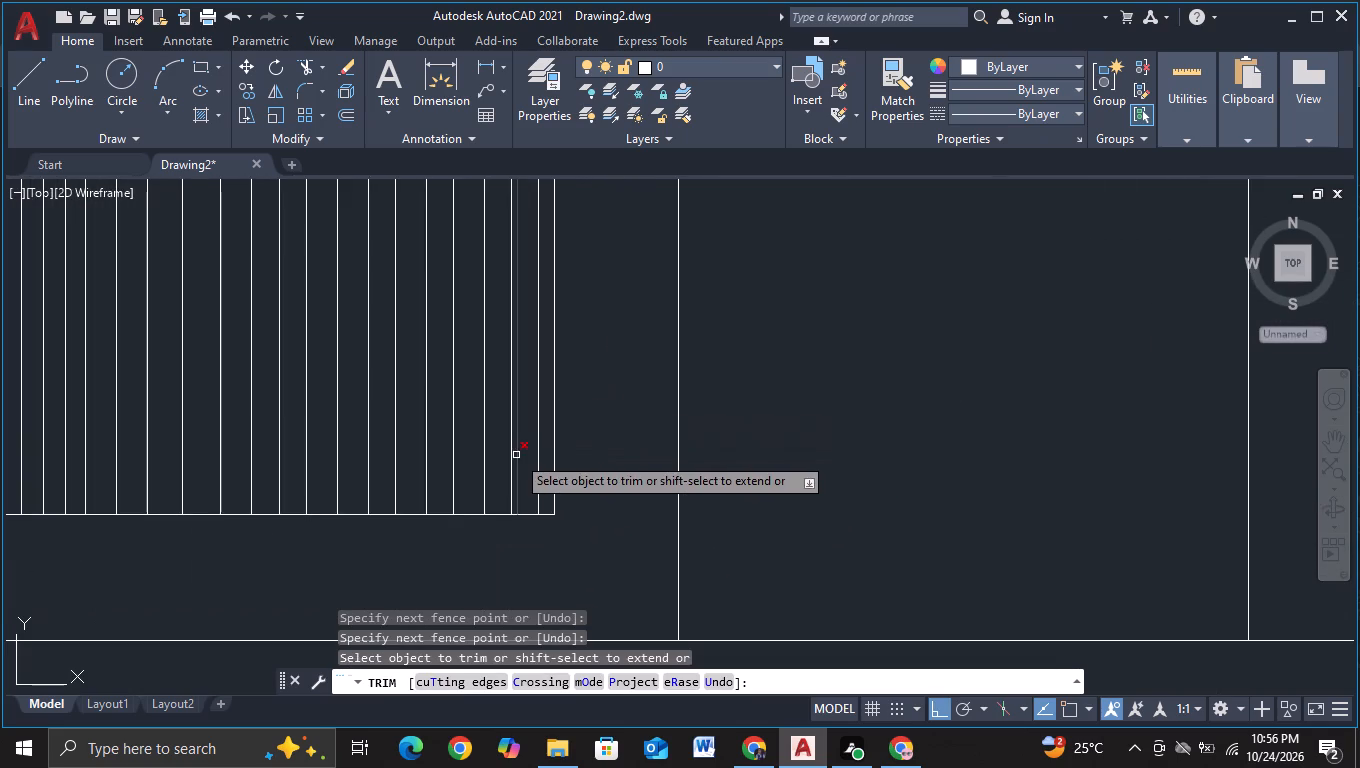
{"action": "left_click", "coordinate": [516, 455]}
{"action": "scroll", "coordinate": [655, 383], "scroll_direction": "down", "scroll_amount": 3}
{"action": "scroll", "coordinate": [635, 394], "scroll_direction": "up", "scroll_amount": 2}
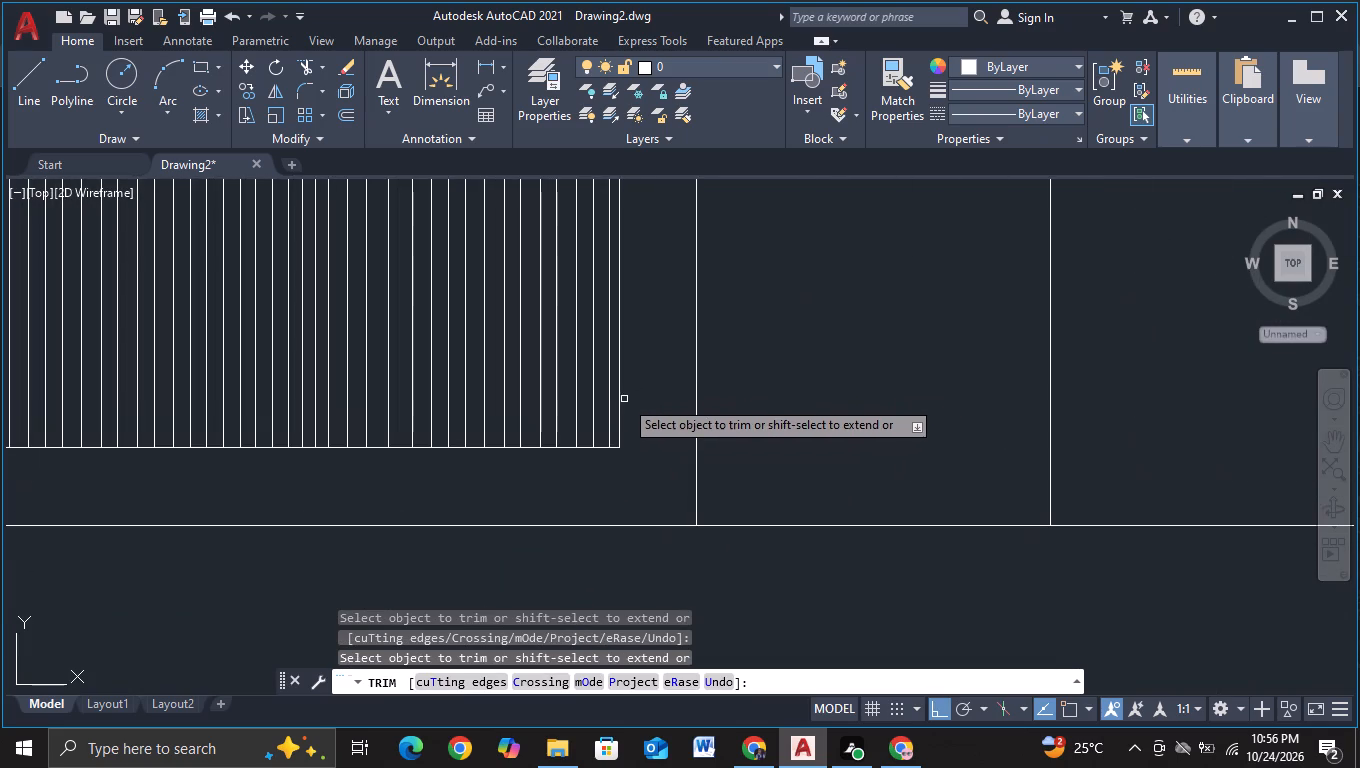
{"action": "scroll", "coordinate": [635, 388], "scroll_direction": "down", "scroll_amount": 2}
{"action": "scroll", "coordinate": [638, 500], "scroll_direction": "down", "scroll_amount": 1}
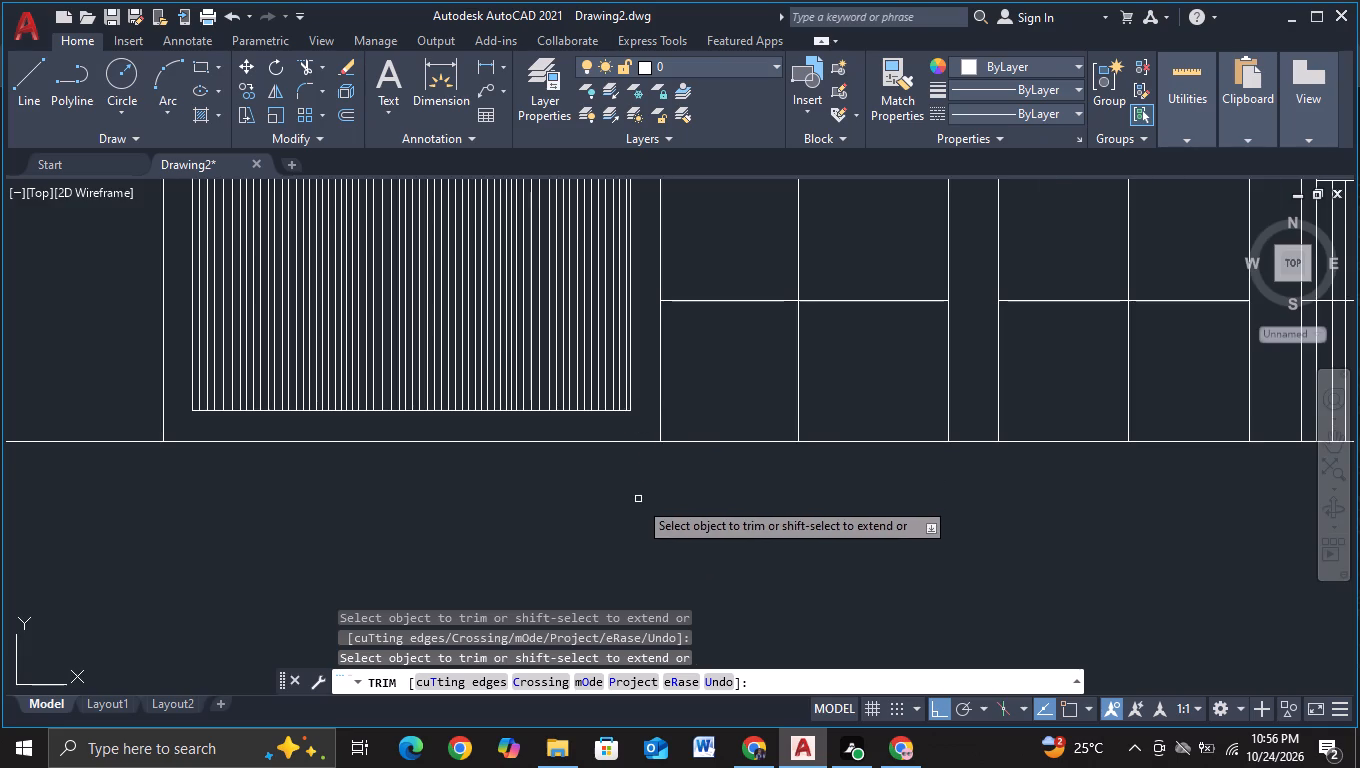
{"action": "scroll", "coordinate": [639, 501], "scroll_direction": "down", "scroll_amount": 1}
{"action": "key", "text": "Escape"}
{"action": "middle_click_drag", "start_coordinate": [640, 504], "coordinate": [687, 481]}
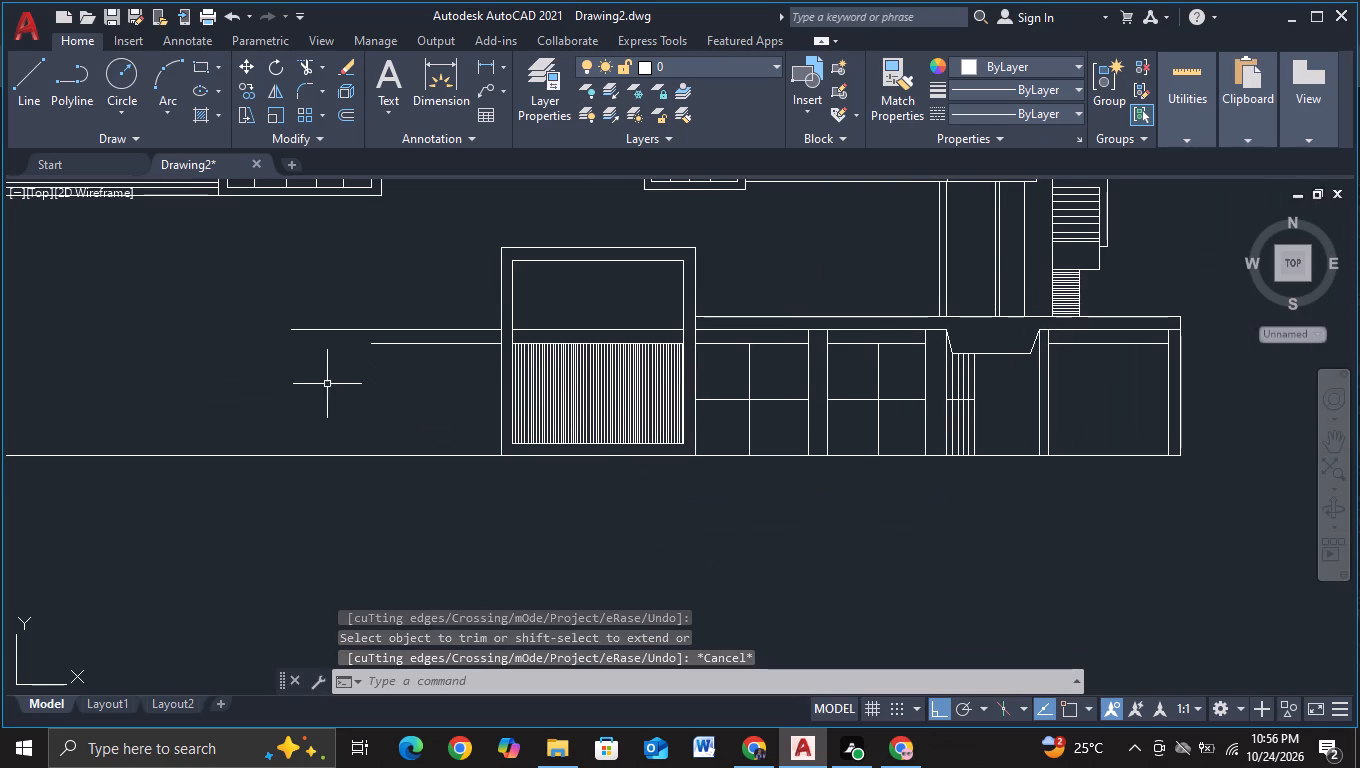
Draw a vertical line through the empty upper part of the box near its inner left edge, overrunning both horizontal borders.
{"action": "middle_click_drag", "start_coordinate": [439, 313], "coordinate": [371, 336]}
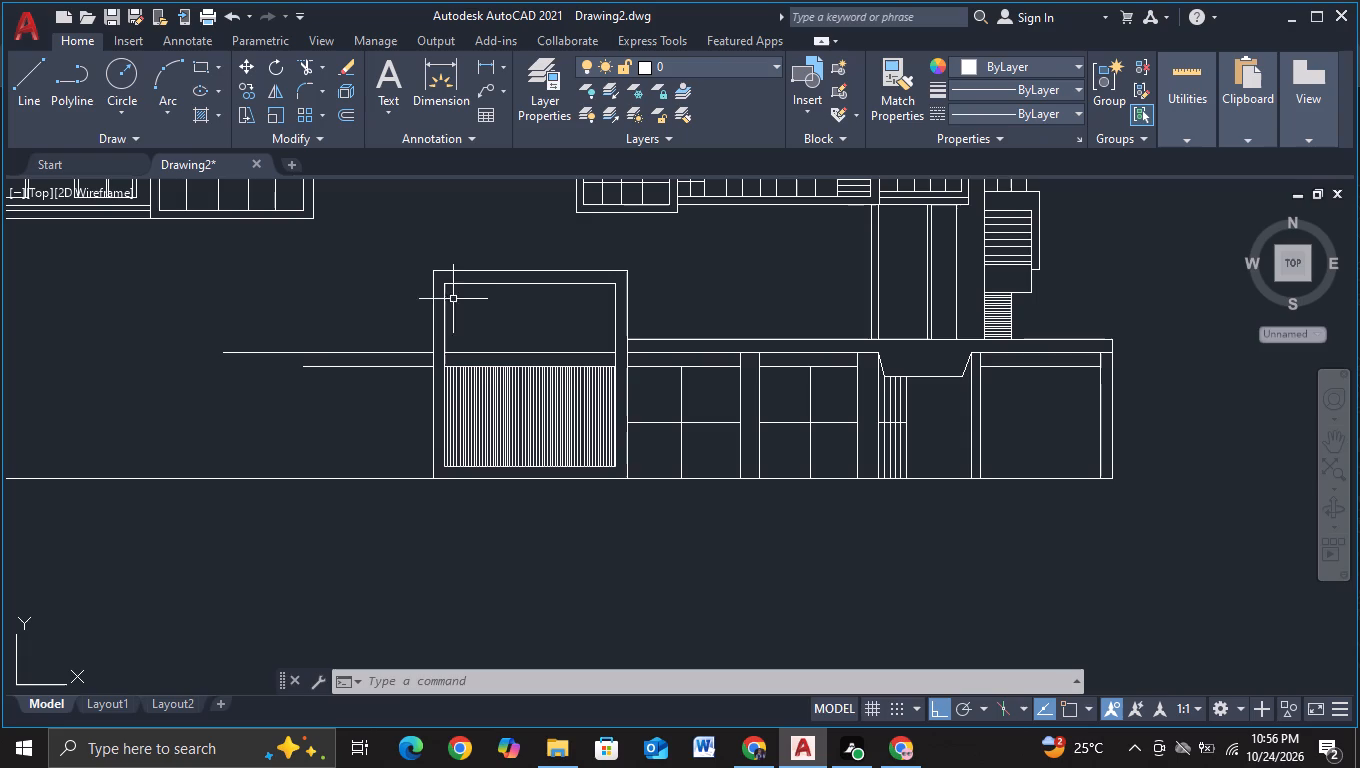
{"action": "left_click", "coordinate": [37, 88]}
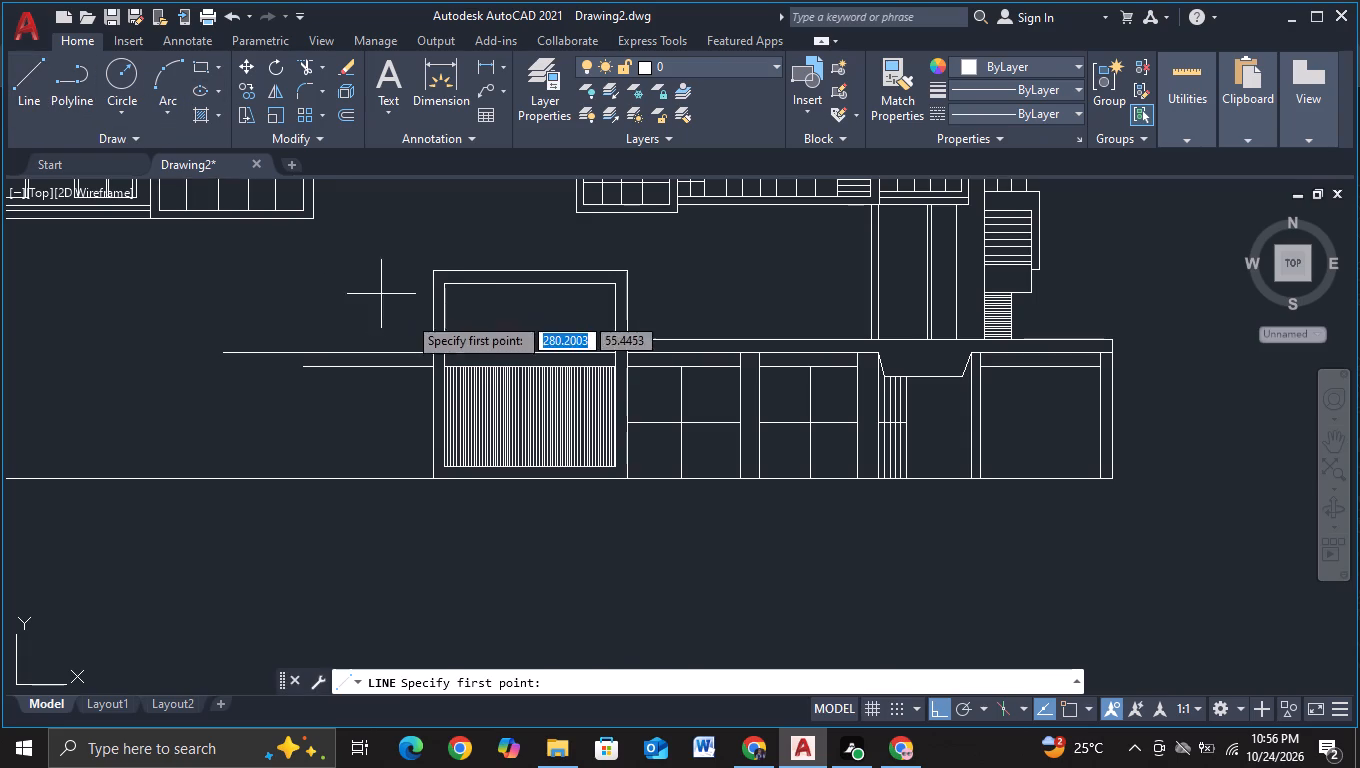
{"action": "scroll", "coordinate": [421, 333], "scroll_direction": "up", "scroll_amount": 3}
{"action": "middle_click_drag", "start_coordinate": [596, 338], "coordinate": [431, 459]}
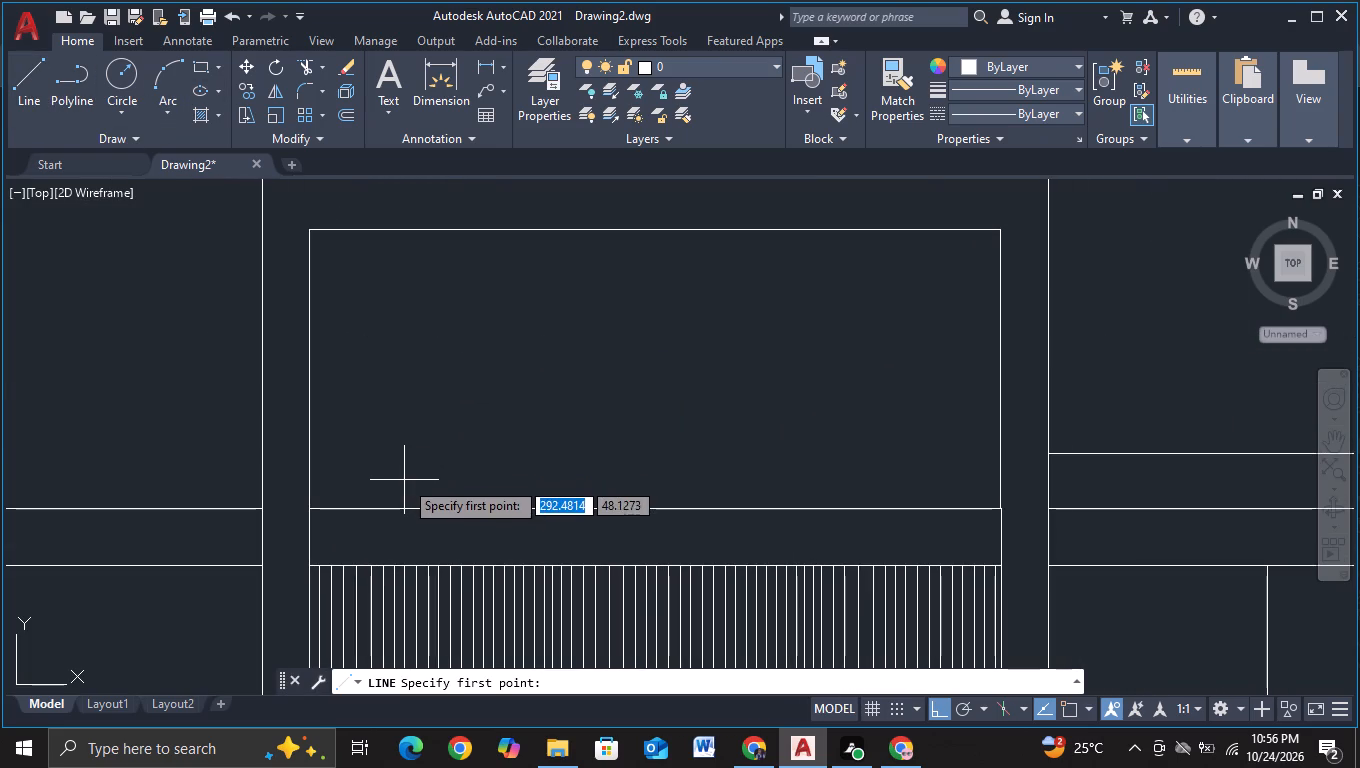
{"action": "left_click_drag", "start_coordinate": [371, 528], "coordinate": [371, 518]}
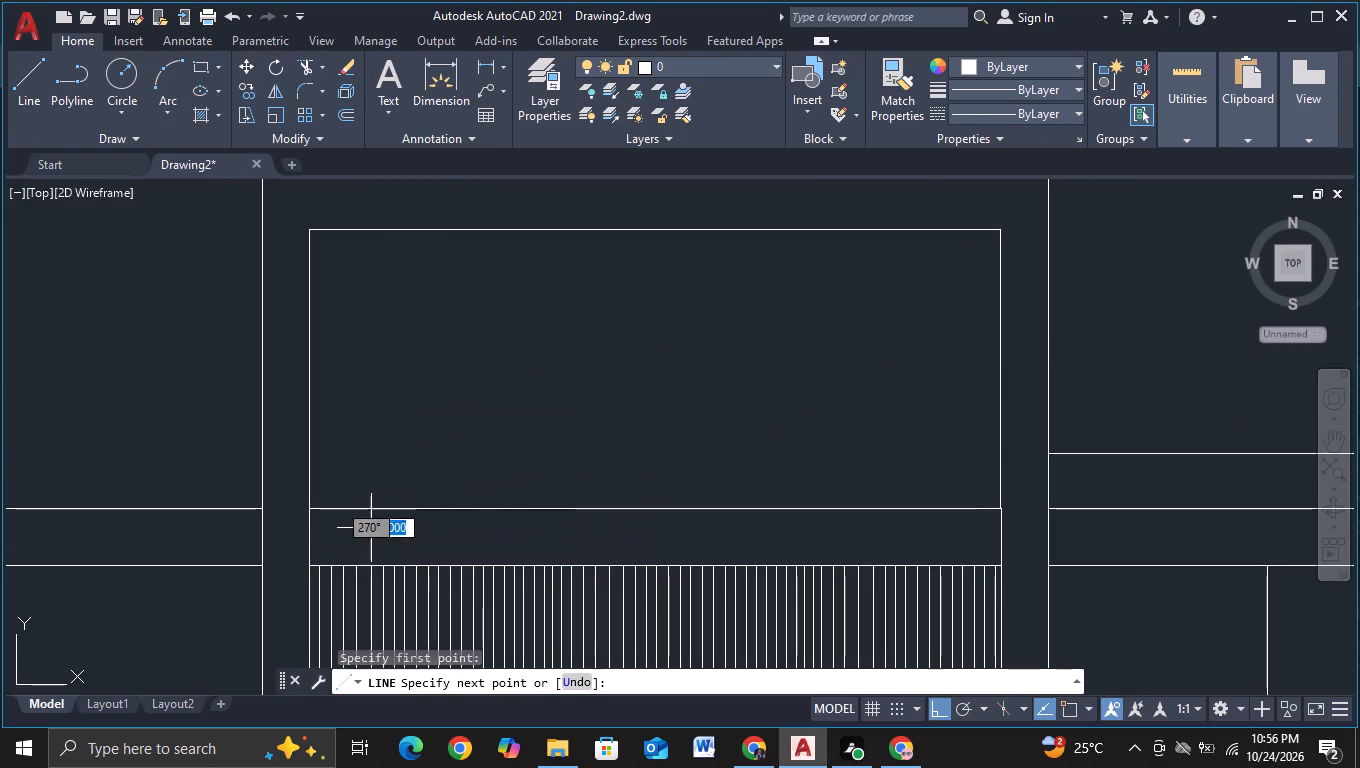
{"action": "left_click", "coordinate": [414, 208]}
{"action": "key", "text": "Escape"}
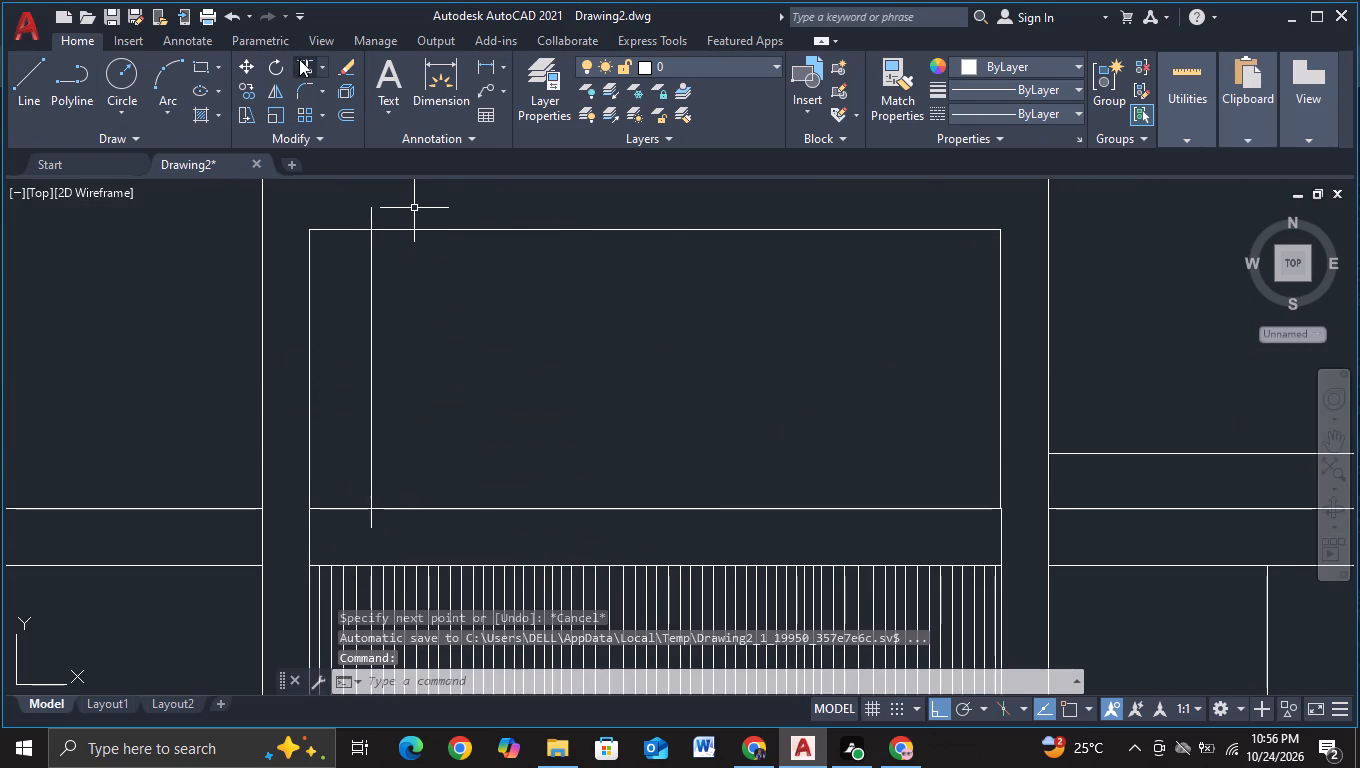
Trim both ends of the new vertical line to the upper panel's top and bottom edges.
{"action": "left_click", "coordinate": [299, 59]}
{"action": "left_click", "coordinate": [372, 219]}
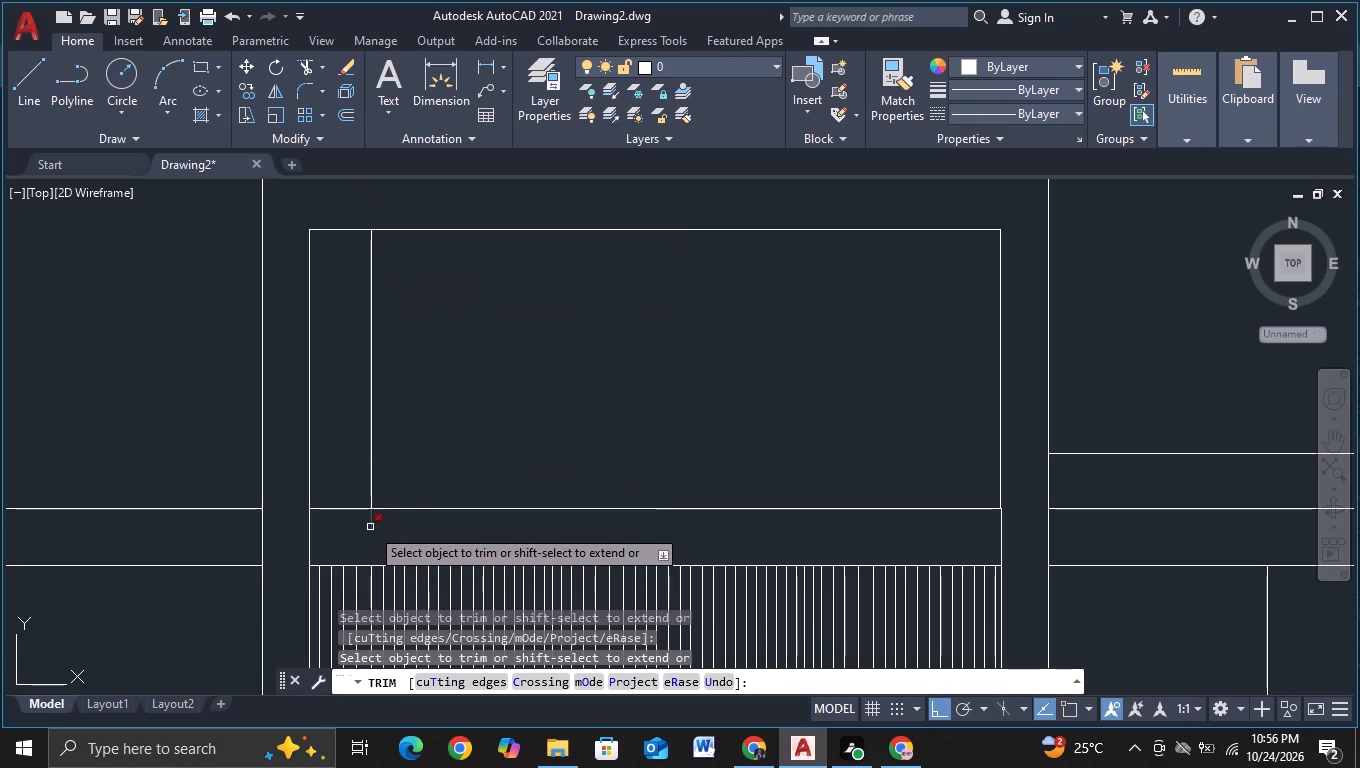
{"action": "left_click", "coordinate": [370, 527]}
{"action": "key", "text": "Escape"}
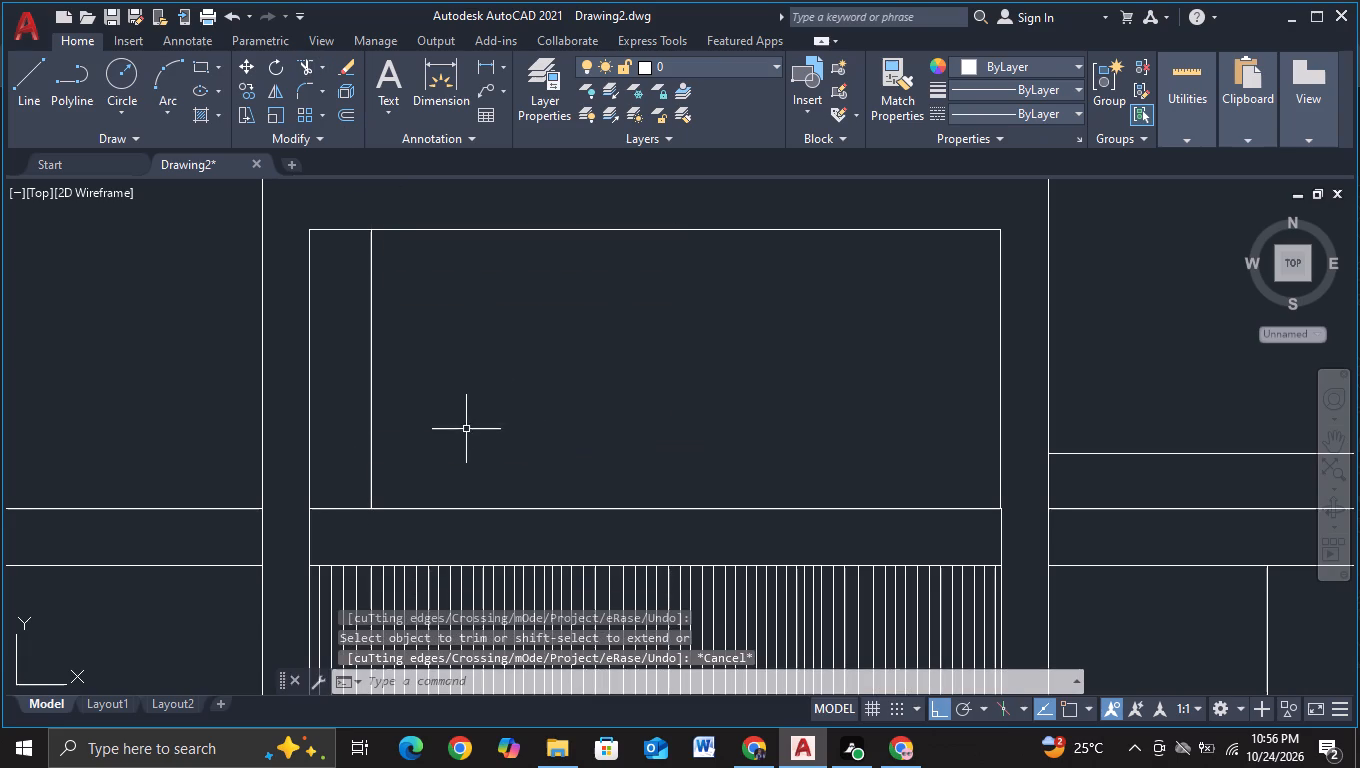
Copy the upper panel's vertical line six times rightward, about 3 apart, across the panel.
{"action": "left_click", "coordinate": [371, 390]}
{"action": "key", "text": "c"}
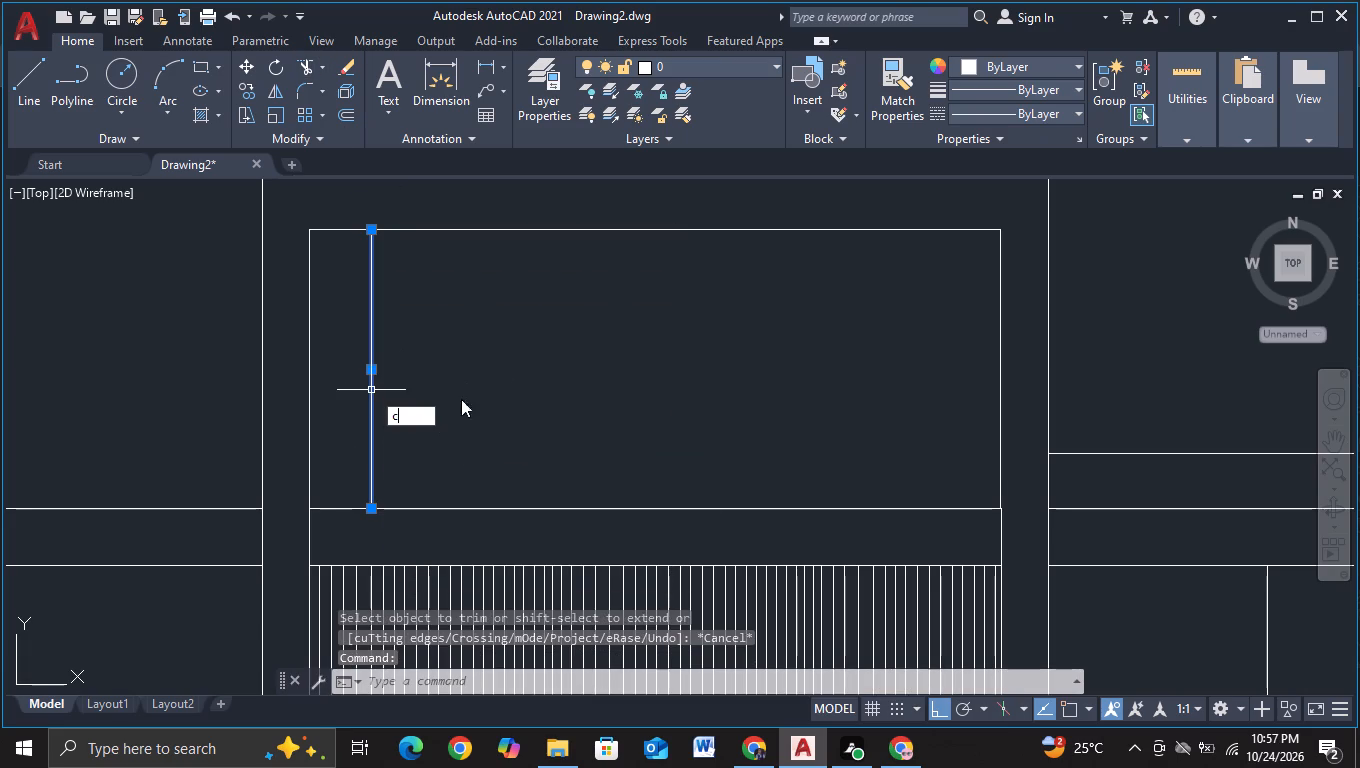
{"action": "left_click", "coordinate": [494, 447]}
{"action": "left_click", "coordinate": [540, 406]}
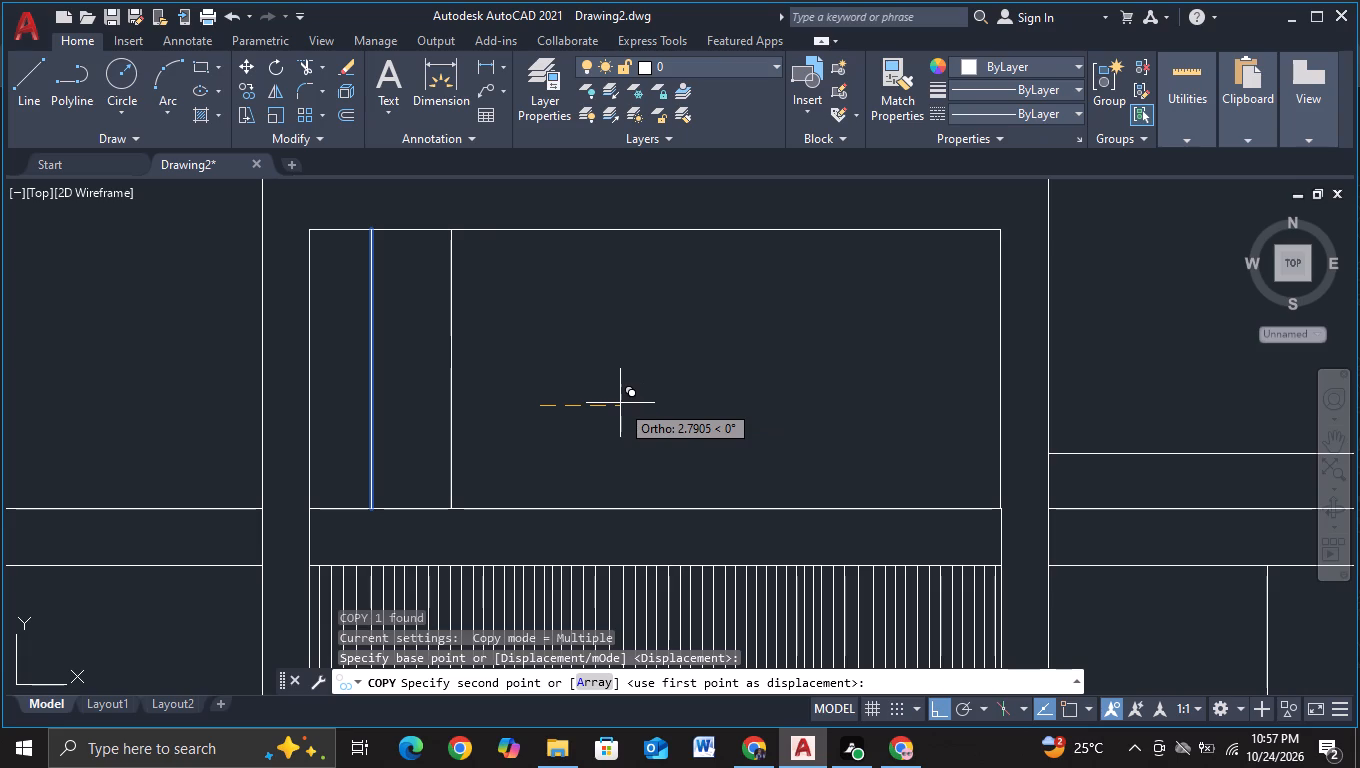
{"action": "scroll", "coordinate": [620, 403], "scroll_direction": "down", "scroll_amount": 2}
{"action": "scroll", "coordinate": [620, 403], "scroll_direction": "up", "scroll_amount": 1}
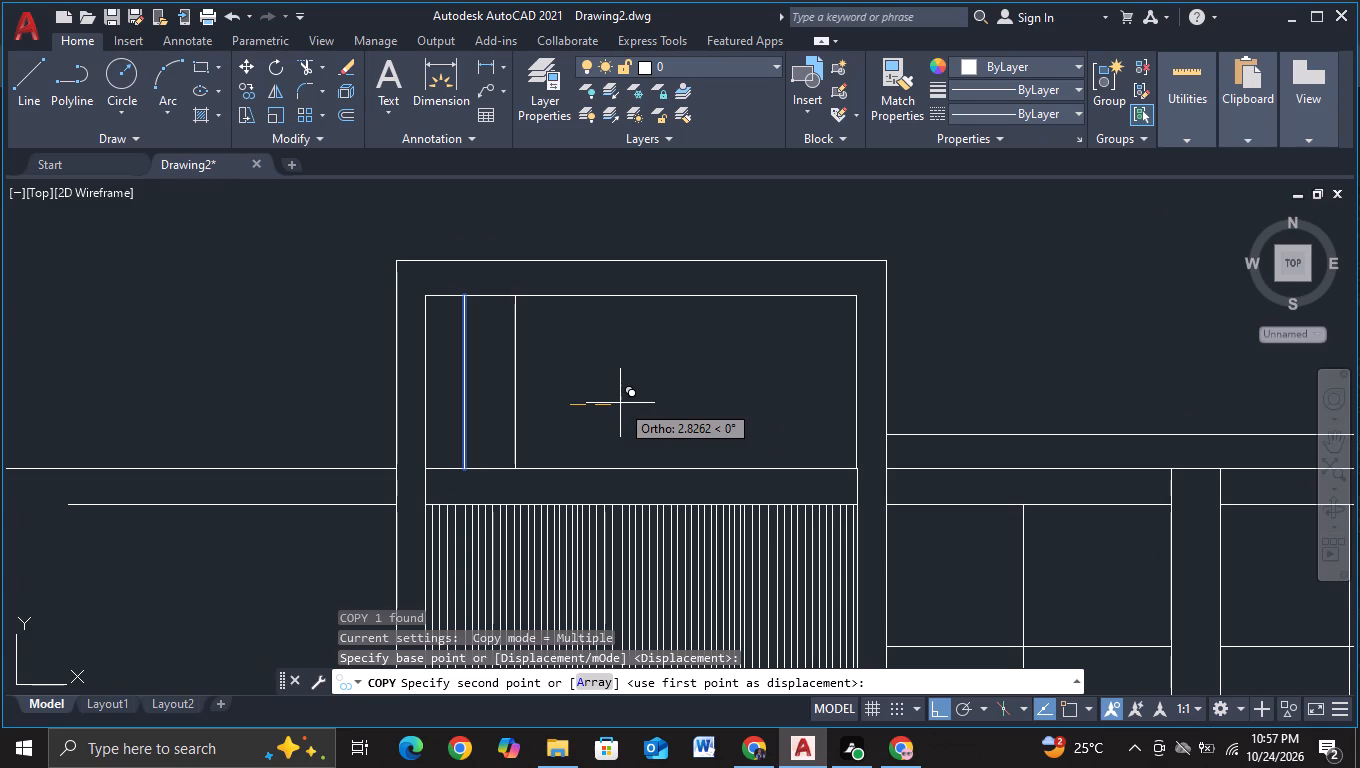
{"action": "left_click", "coordinate": [626, 403]}
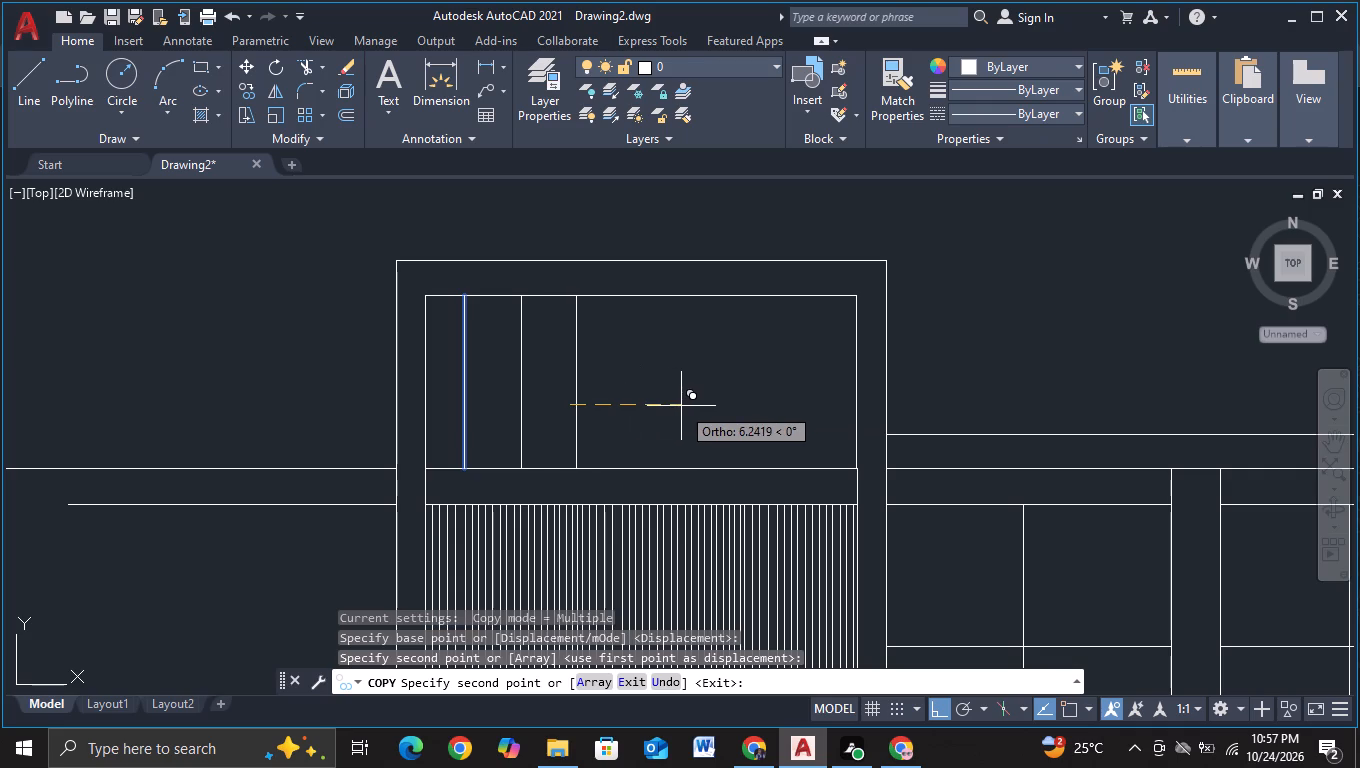
{"action": "left_click", "coordinate": [686, 406]}
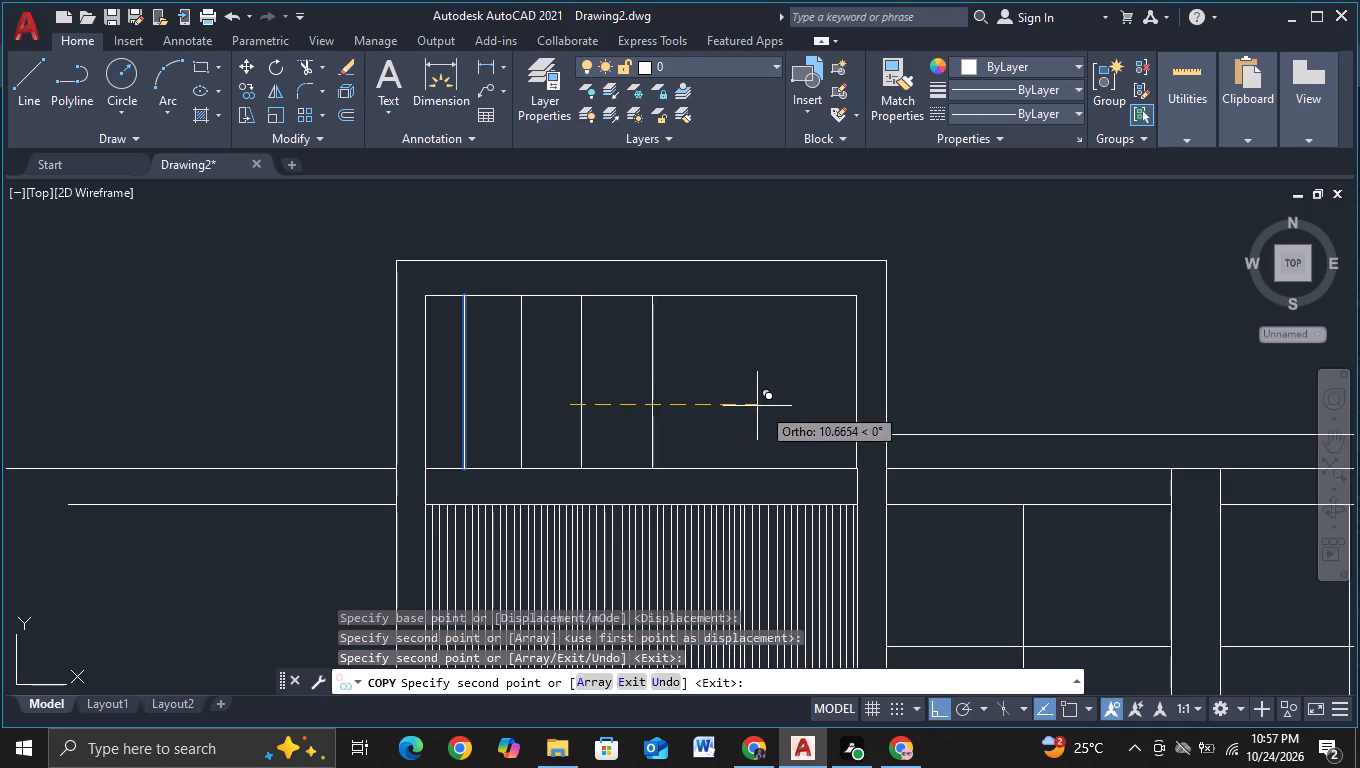
{"action": "left_click", "coordinate": [739, 410]}
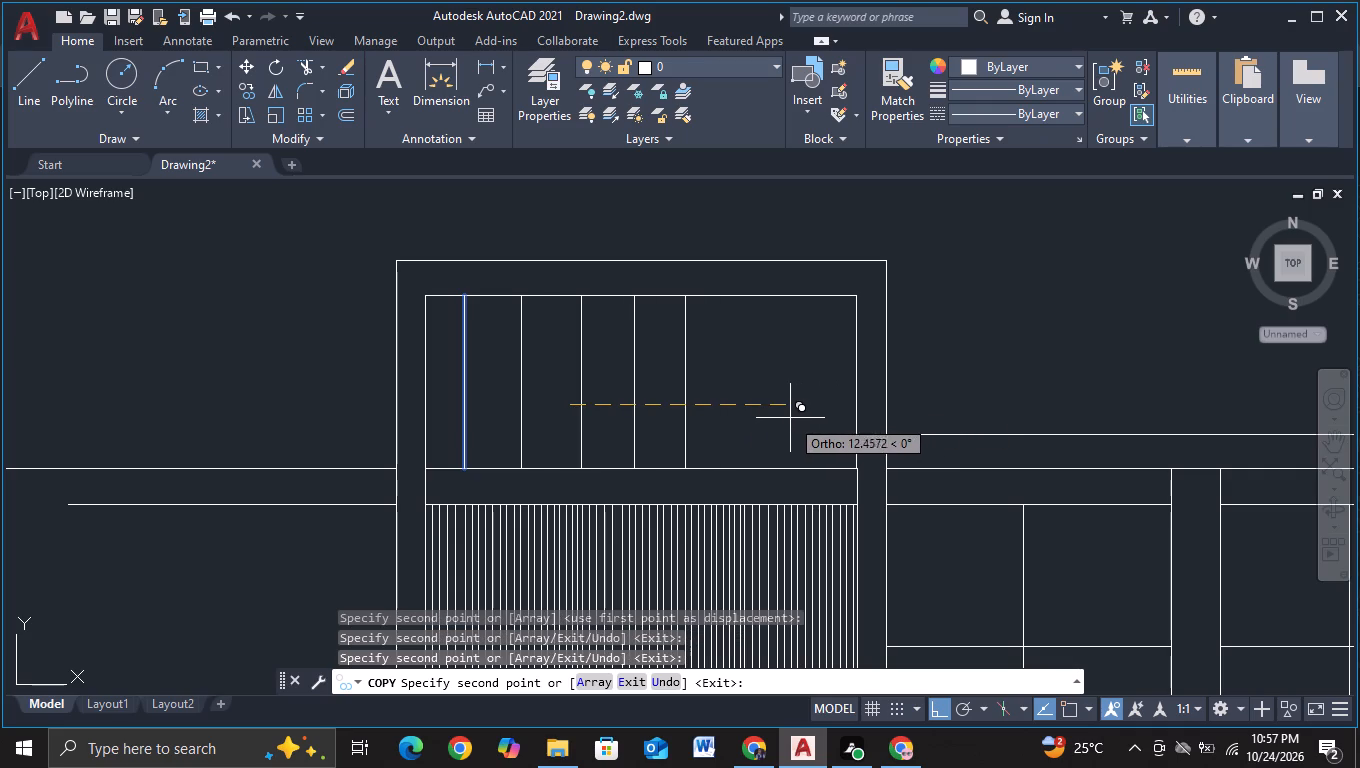
{"action": "left_click", "coordinate": [791, 418]}
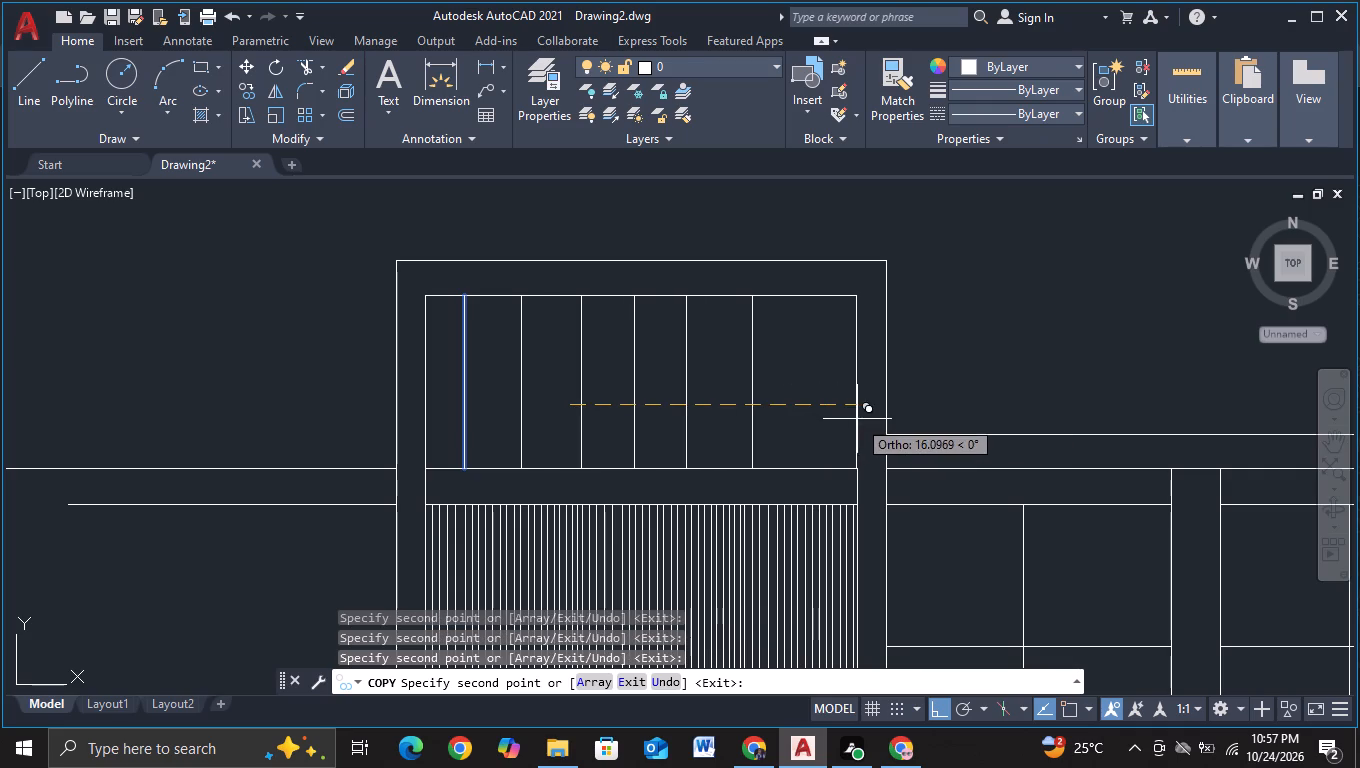
{"action": "left_click", "coordinate": [848, 420]}
{"action": "left_click", "coordinate": [901, 418]}
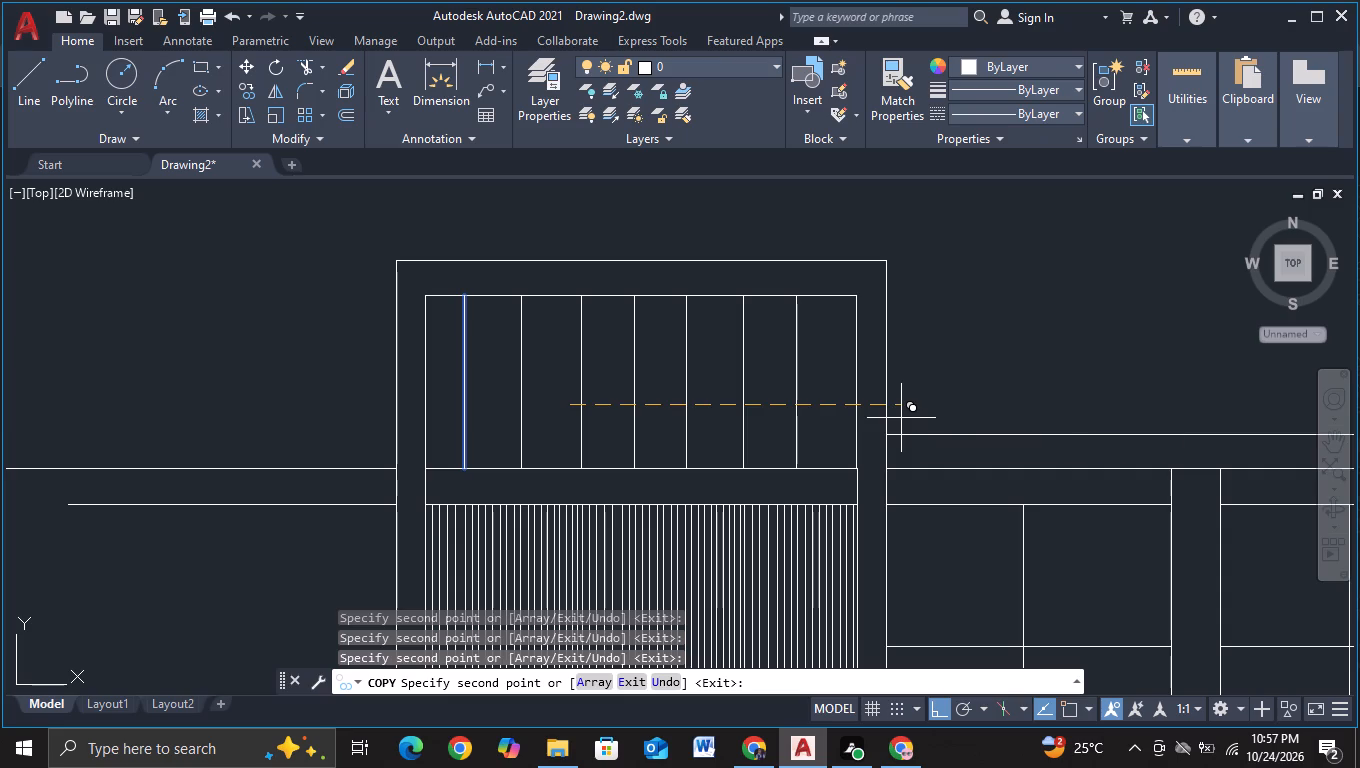
{"action": "key", "text": "Escape"}
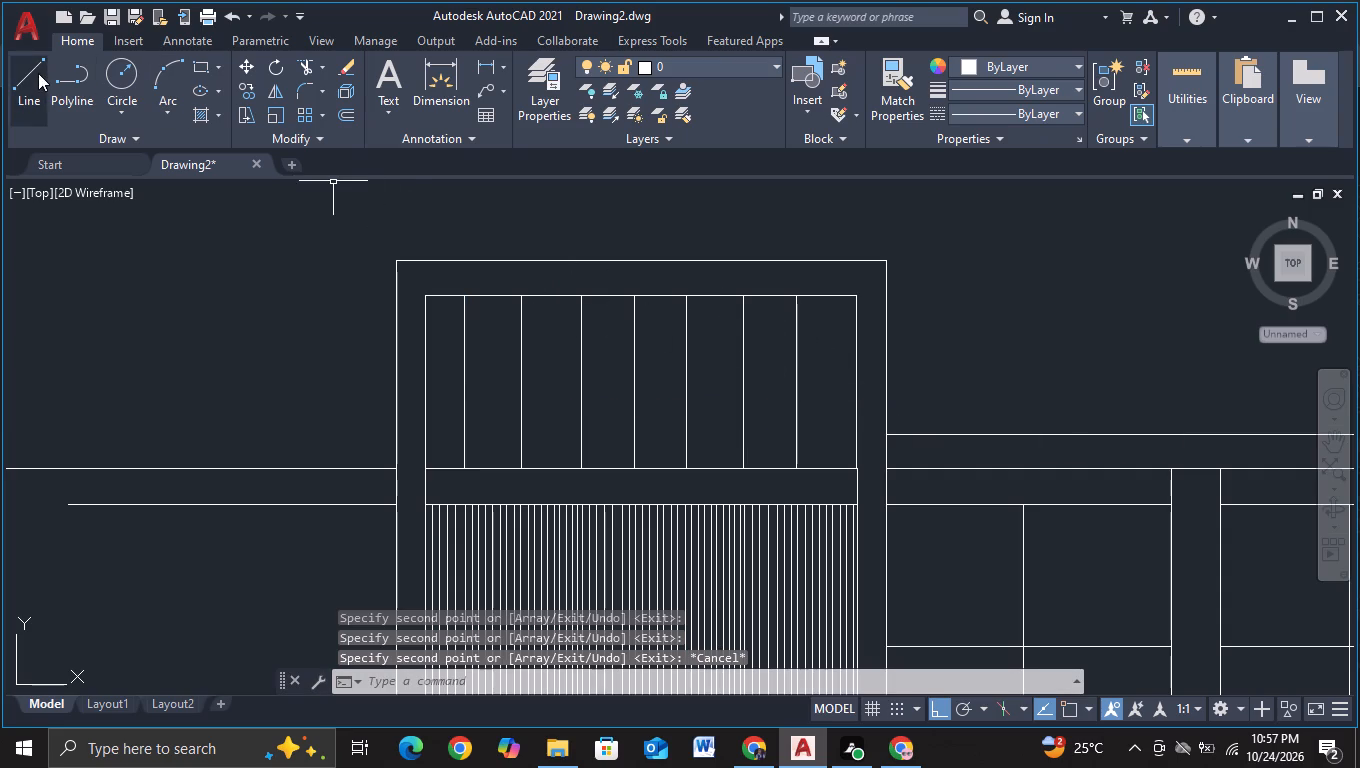
Draw a horizontal line across the upper panel slightly below its top edge, overrunning both sides.
{"action": "left_click", "coordinate": [35, 78]}
{"action": "left_click", "coordinate": [422, 321]}
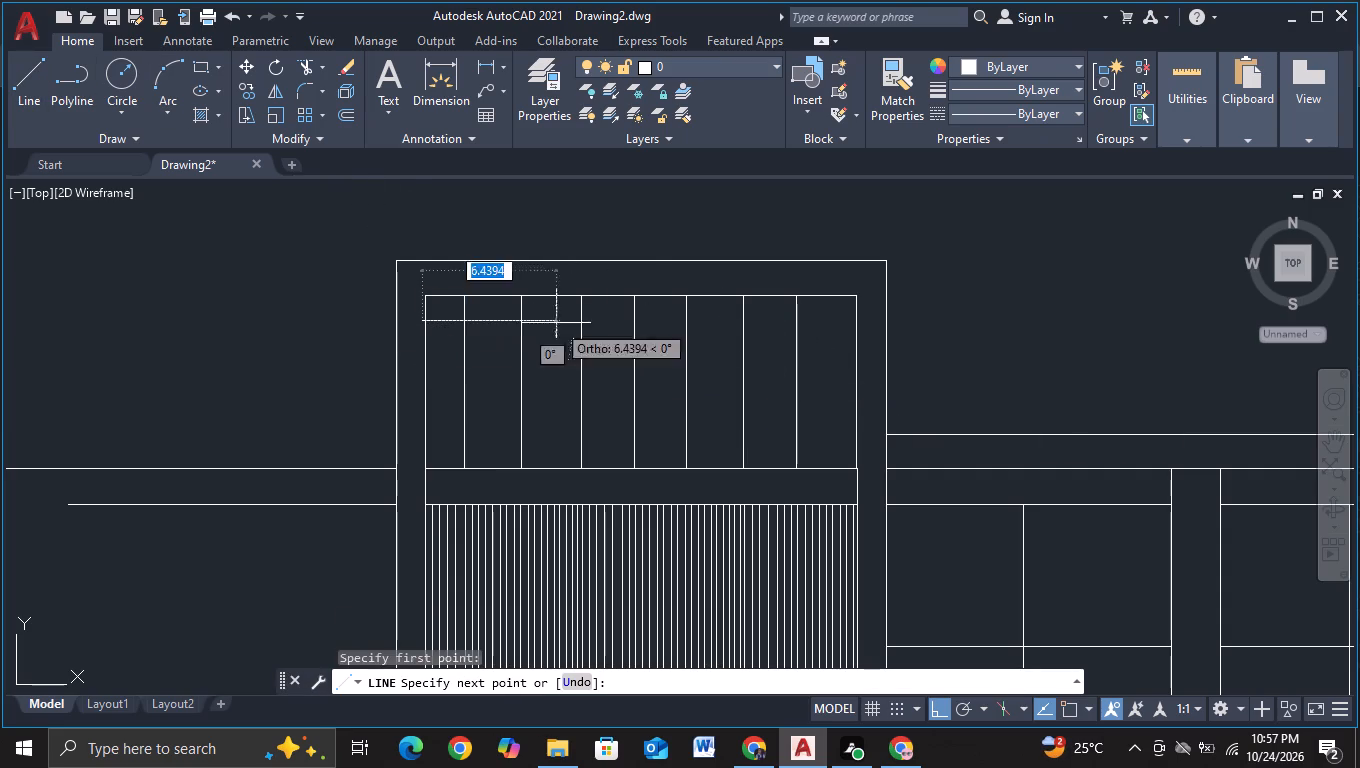
{"action": "left_click", "coordinate": [871, 320]}
{"action": "key", "text": "Escape"}
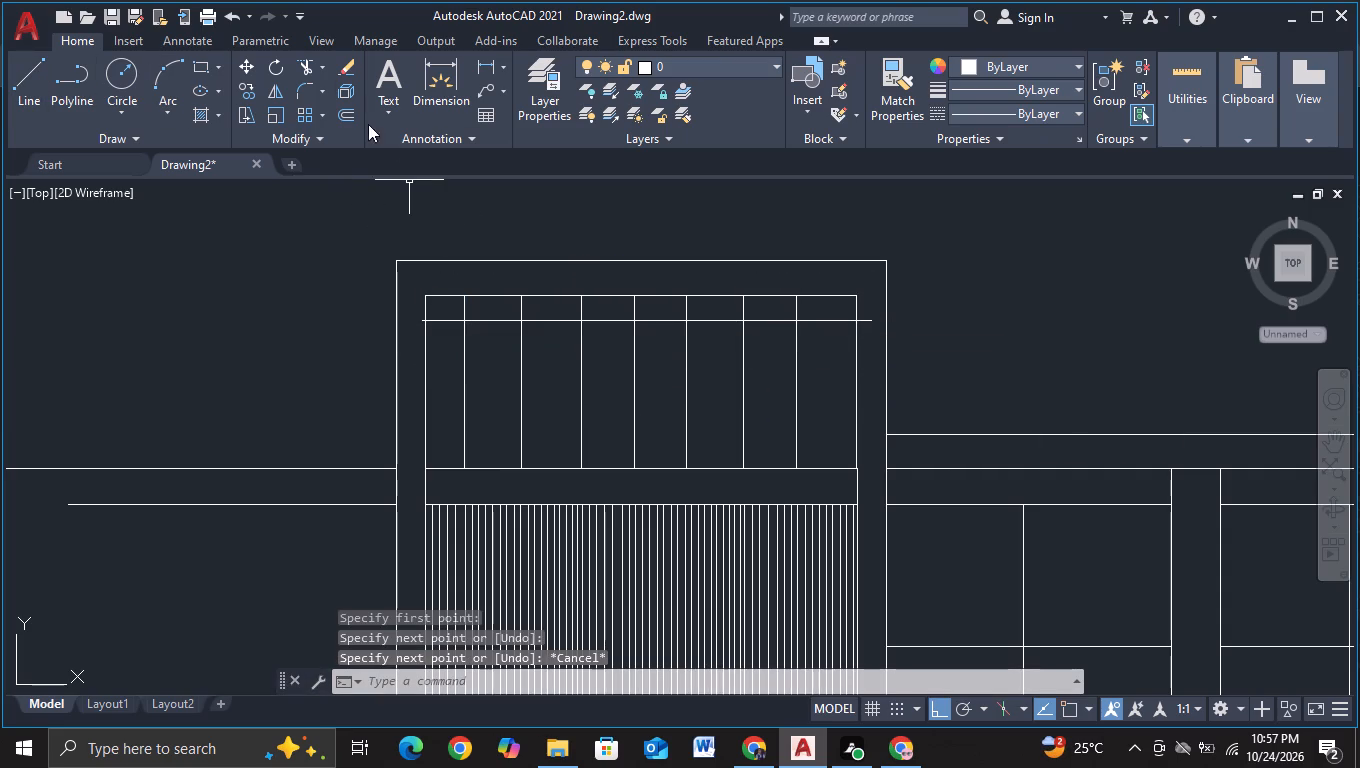
Trim the horizontal line's overruns at both panel sides and all seven vertical line segments above it.
{"action": "left_click", "coordinate": [298, 60]}
{"action": "scroll", "coordinate": [392, 313], "scroll_direction": "up", "scroll_amount": 2}
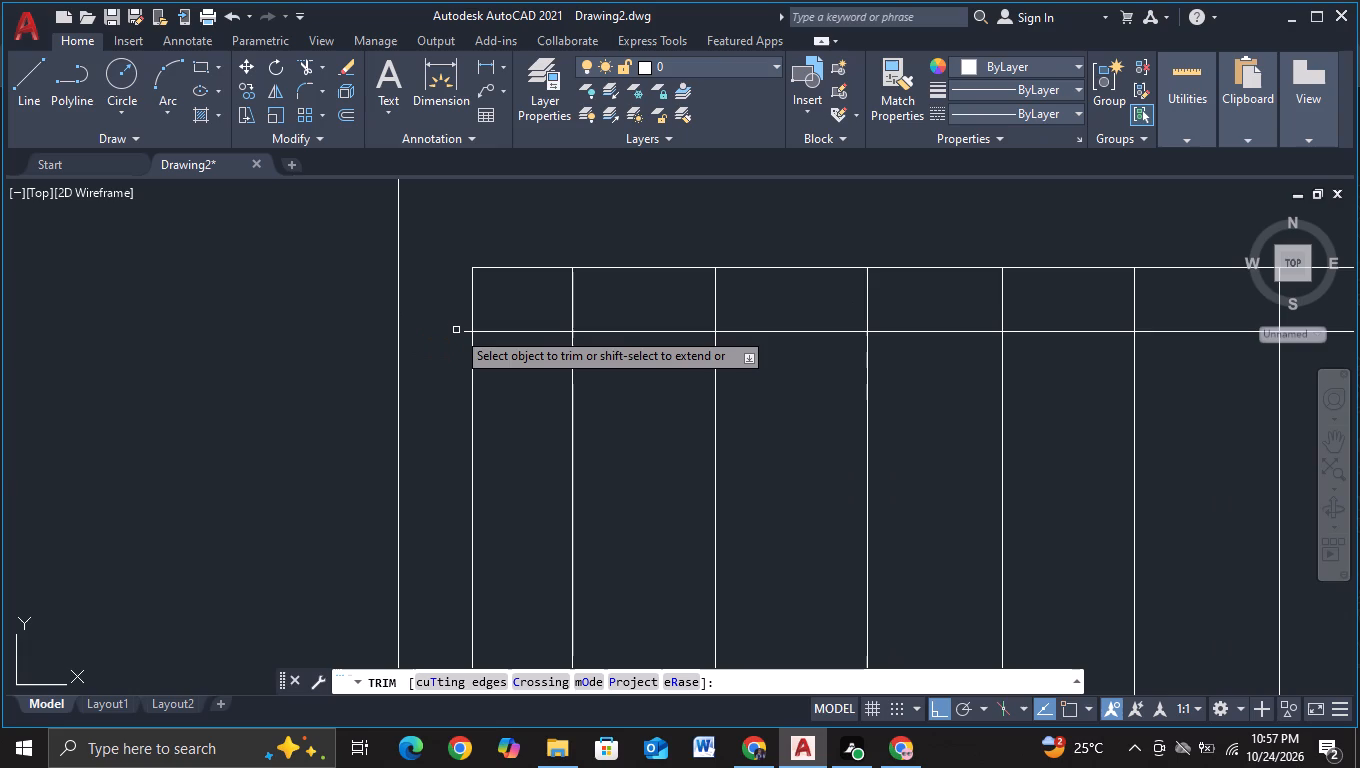
{"action": "left_click", "coordinate": [464, 331]}
{"action": "left_click", "coordinate": [527, 294]}
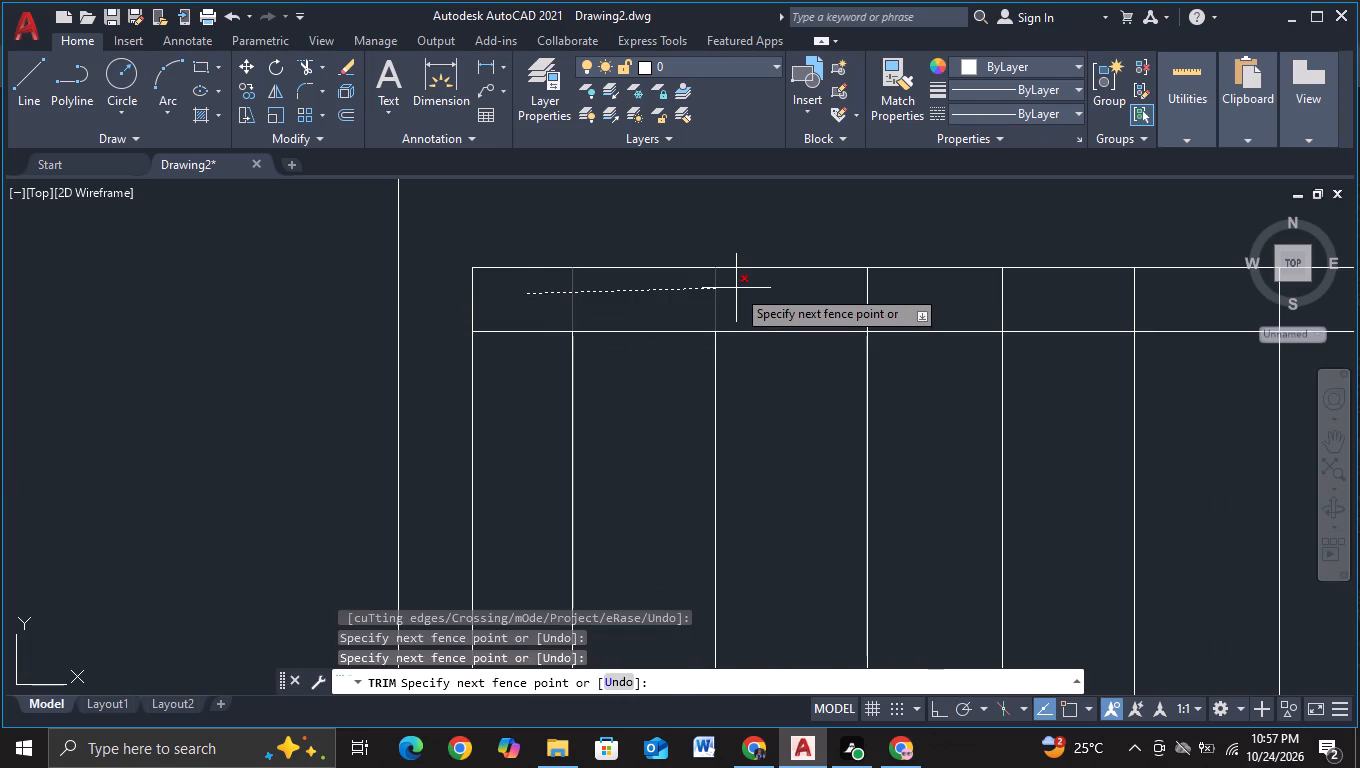
{"action": "scroll", "coordinate": [736, 288], "scroll_direction": "down", "scroll_amount": 1}
{"action": "middle_click_drag", "start_coordinate": [760, 292], "coordinate": [418, 379]}
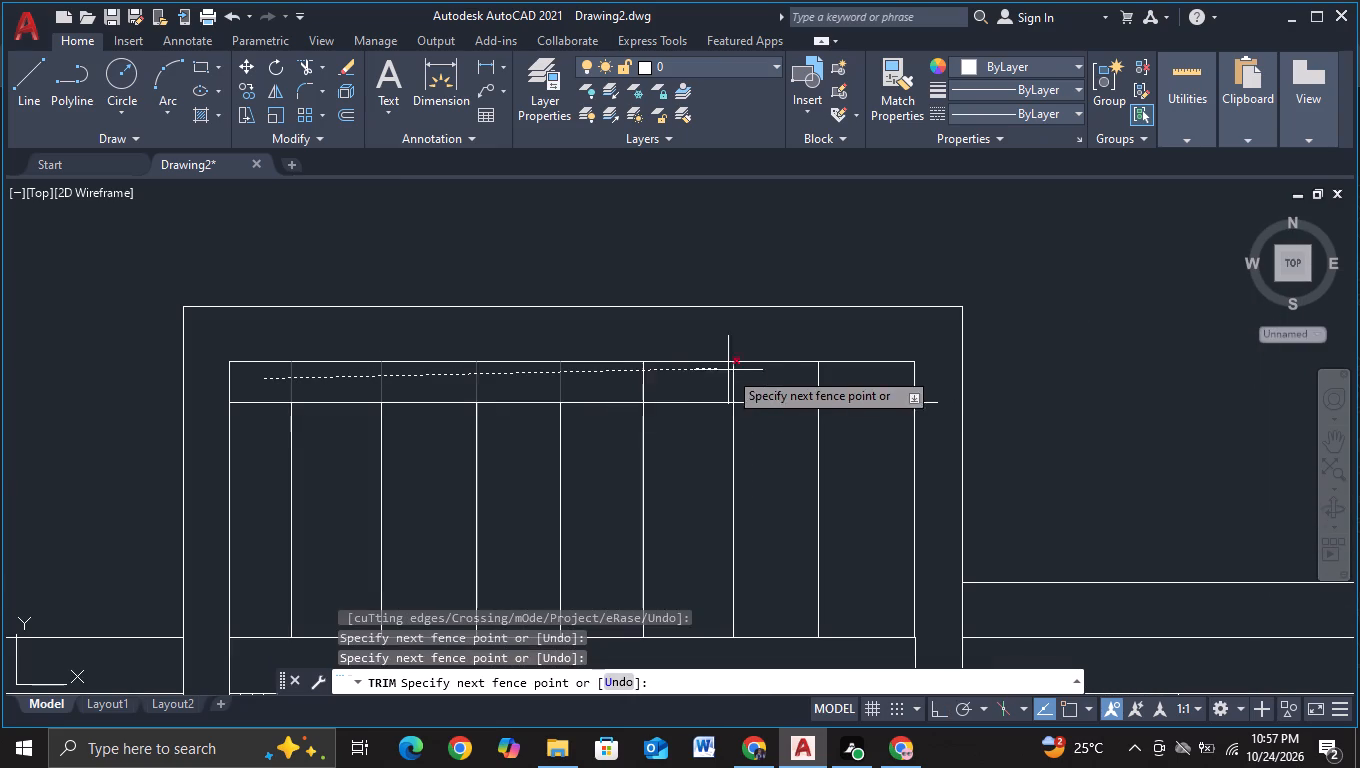
{"action": "left_click", "coordinate": [825, 379]}
{"action": "left_click", "coordinate": [932, 404]}
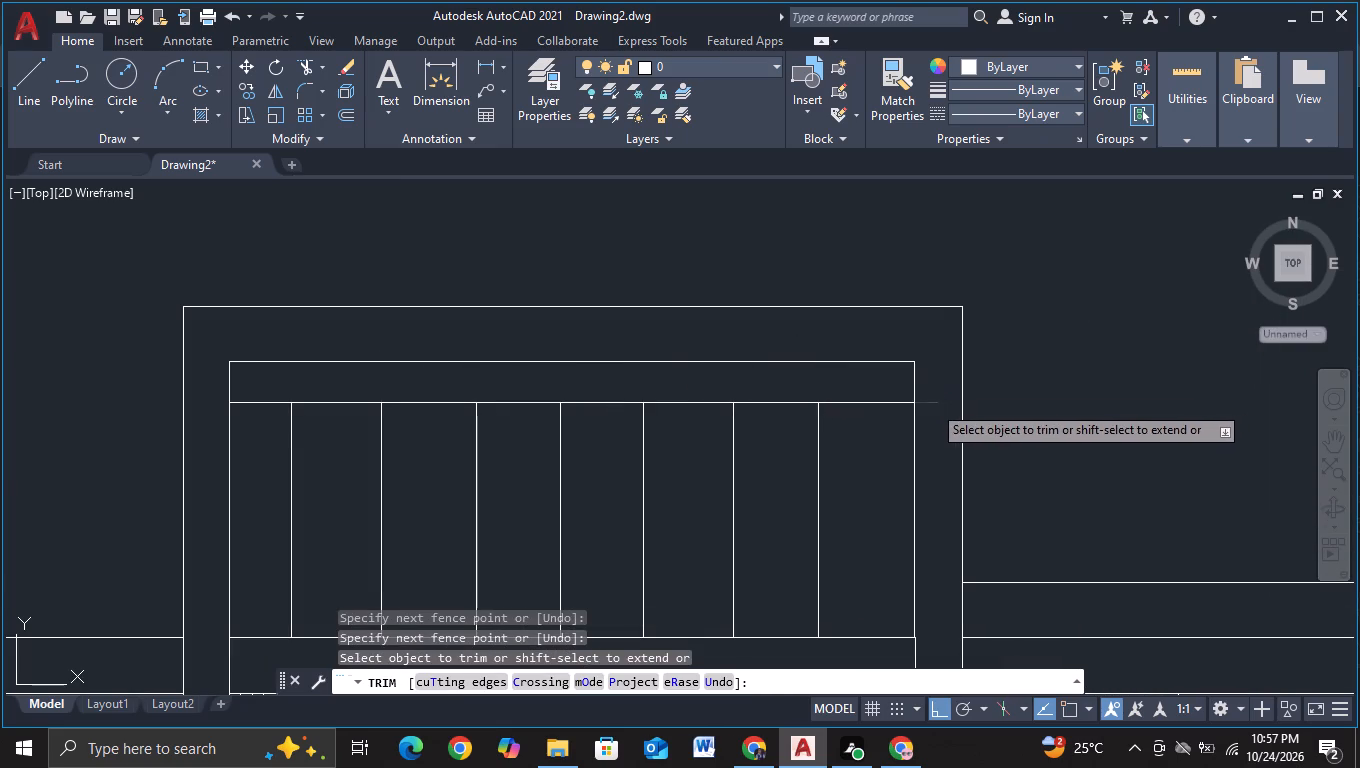
{"action": "key", "text": "Escape"}
Copy the upper panel's horizontal line once straight down, placing it across the seven vertical lines.
{"action": "left_click", "coordinate": [807, 404]}
{"action": "key", "text": "c"}
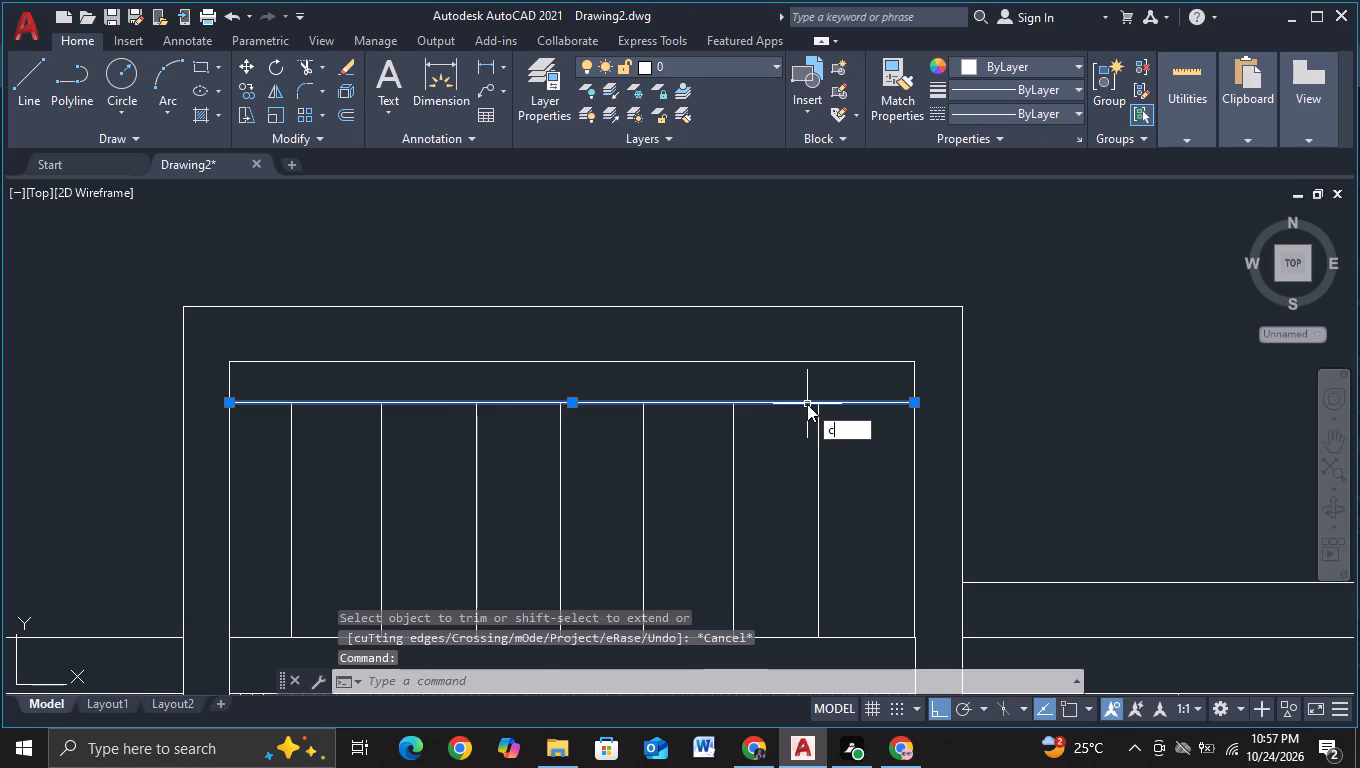
{"action": "left_click", "coordinate": [828, 466]}
{"action": "left_click", "coordinate": [810, 472]}
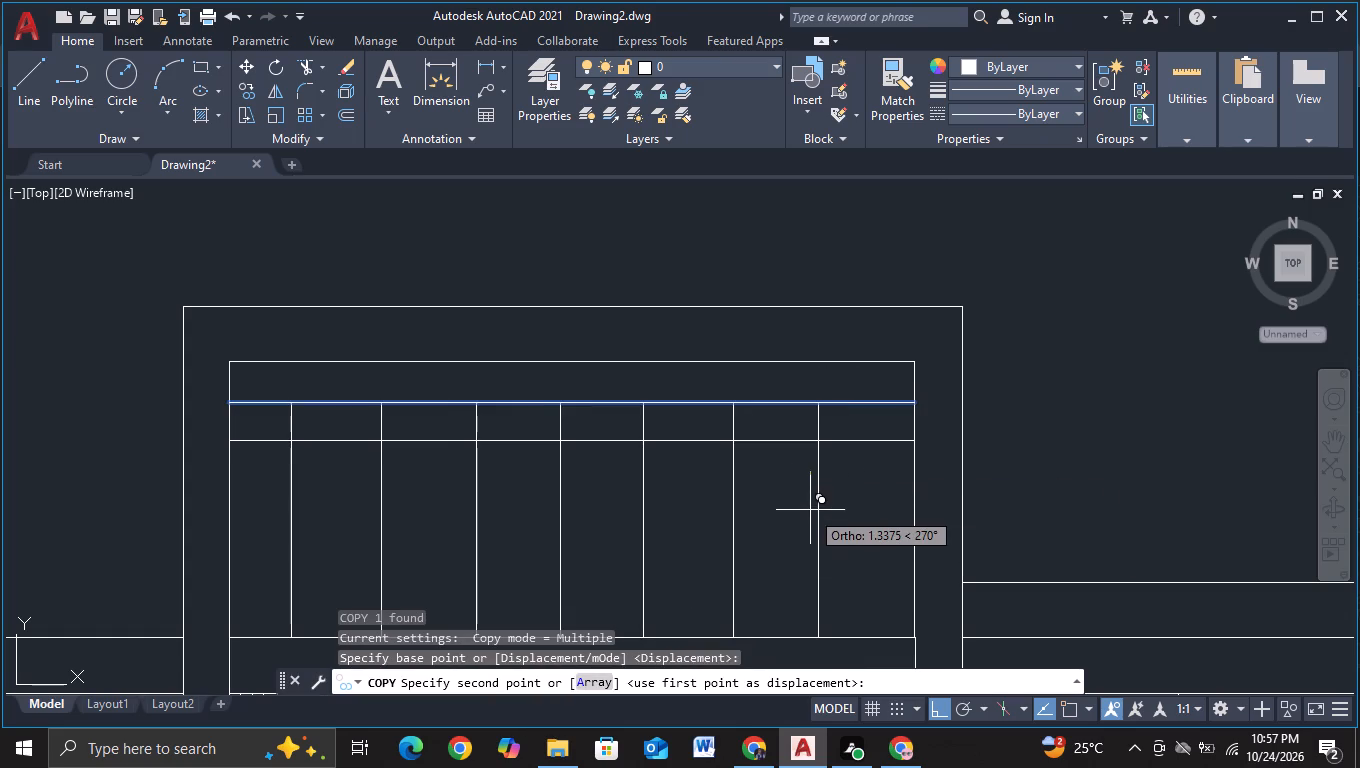
{"action": "scroll", "coordinate": [810, 510], "scroll_direction": "down", "scroll_amount": 1}
{"action": "left_click", "coordinate": [811, 541]}
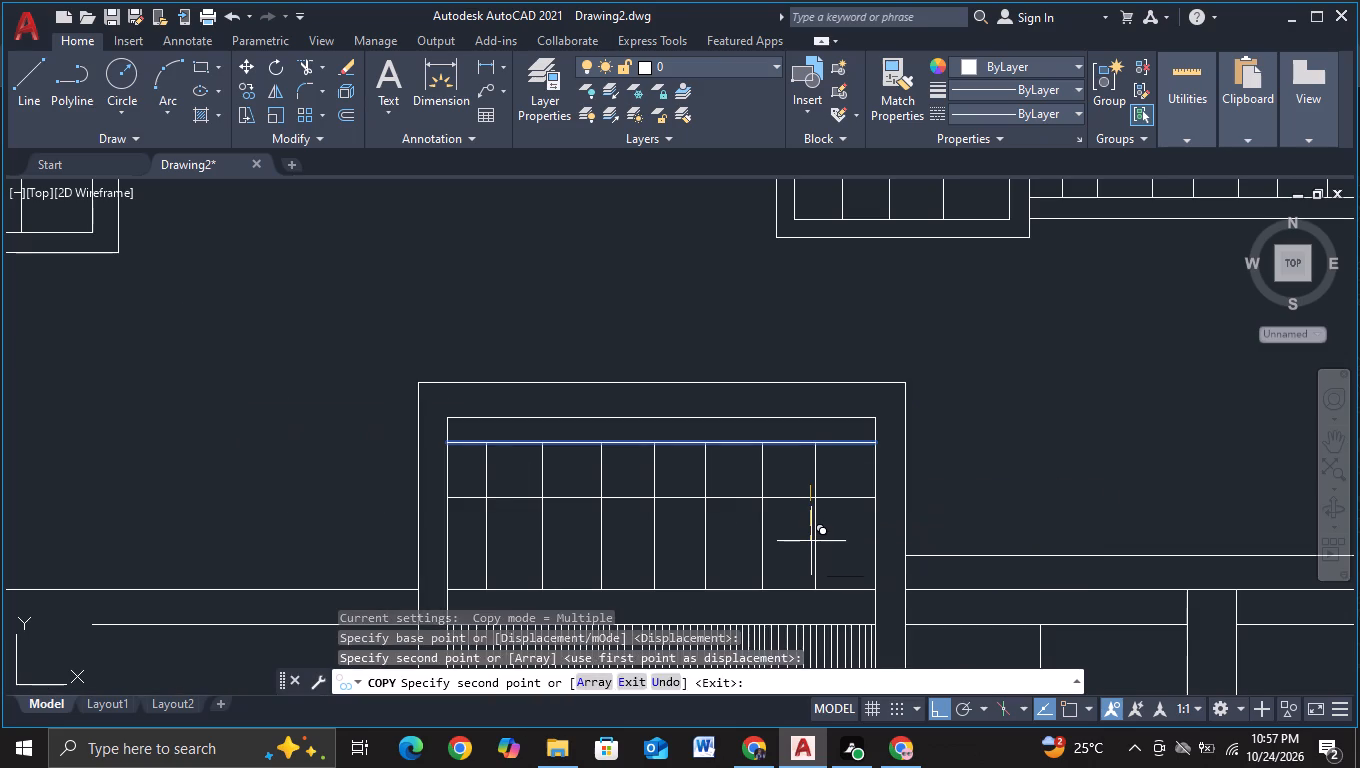
{"action": "key", "text": "Escape"}
Trim the new horizontal line between the upper panel's left edge and the first vertical line.
{"action": "left_click", "coordinate": [304, 56]}
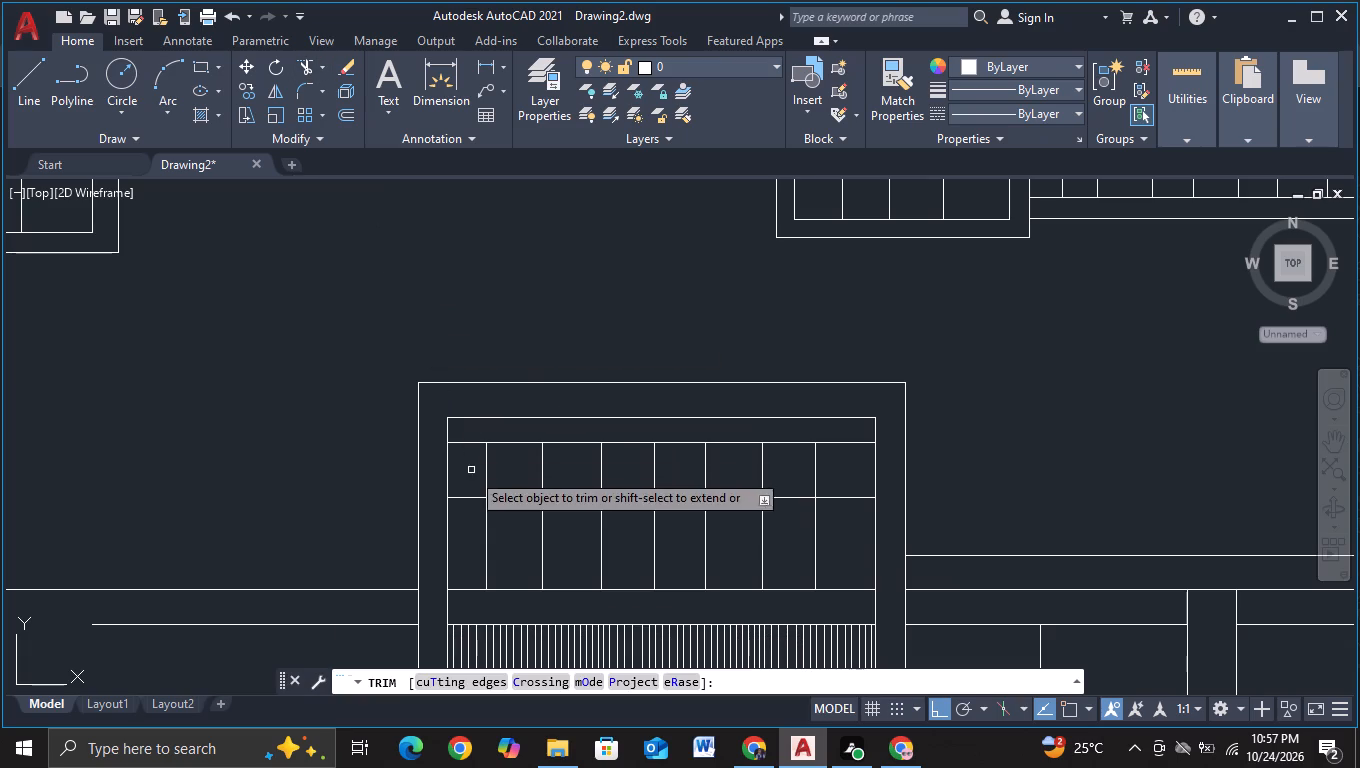
{"action": "left_click", "coordinate": [472, 475]}
{"action": "left_click", "coordinate": [475, 563]}
{"action": "middle_click_drag", "start_coordinate": [948, 418], "coordinate": [819, 411]}
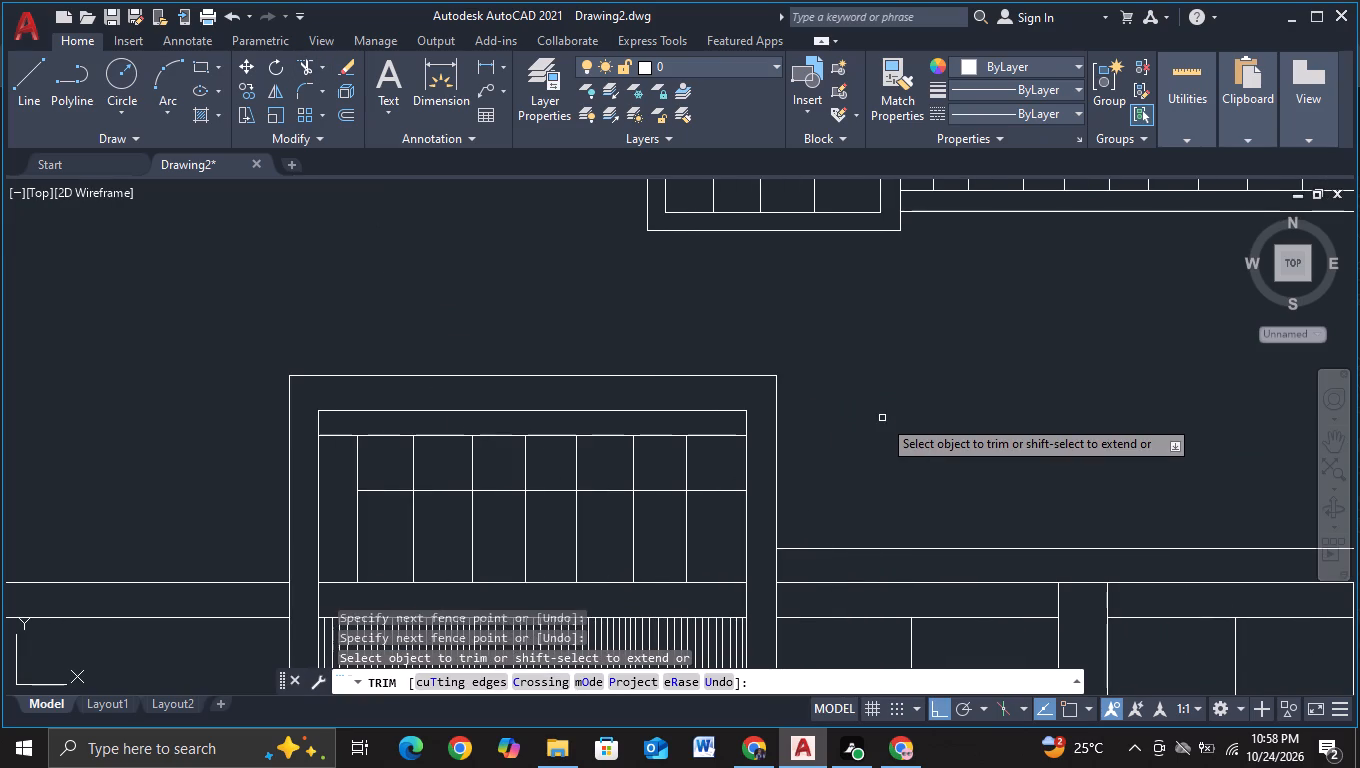
{"action": "key", "text": "Escape"}
Copy the upper panel's fifth vertical line a short distance rightward to form a narrow double line.
{"action": "left_click", "coordinate": [577, 527]}
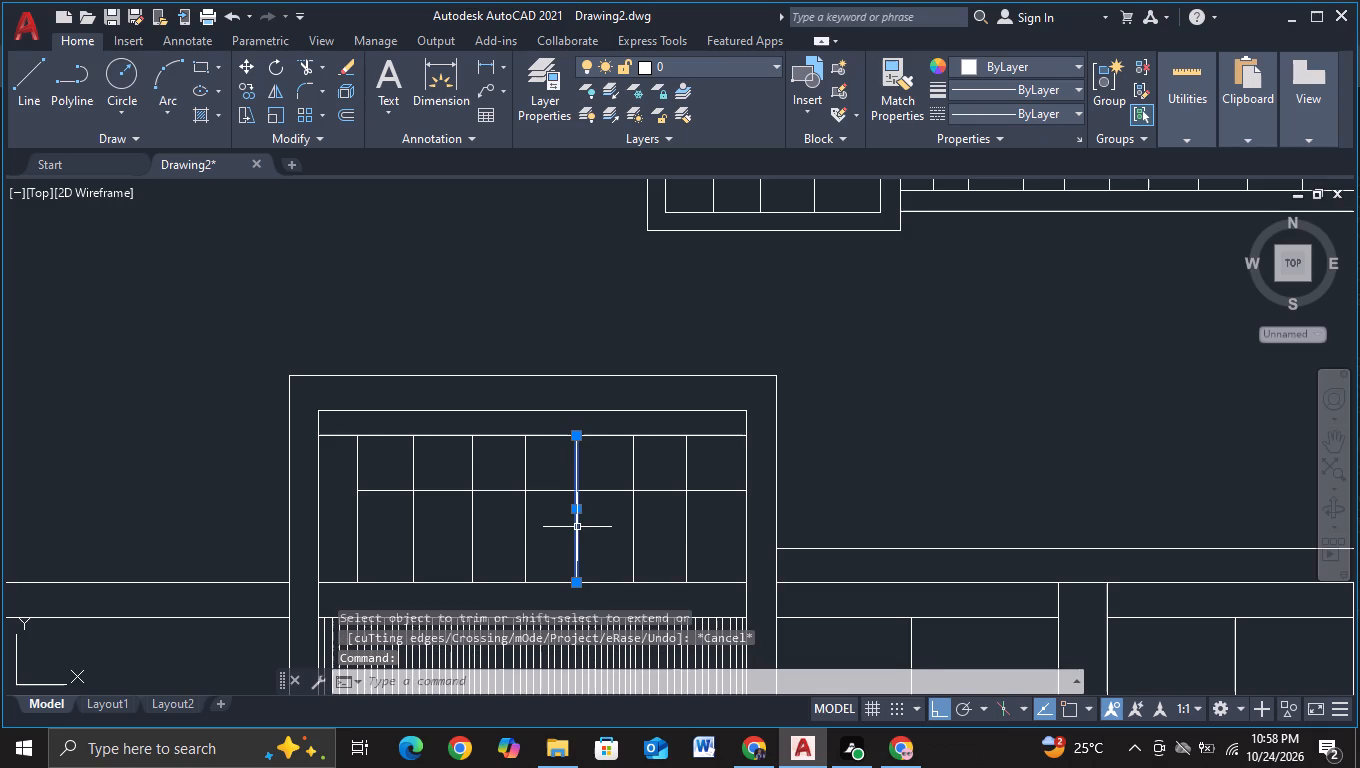
{"action": "key", "text": "c"}
{"action": "left_click", "coordinate": [617, 586]}
{"action": "left_click", "coordinate": [614, 542]}
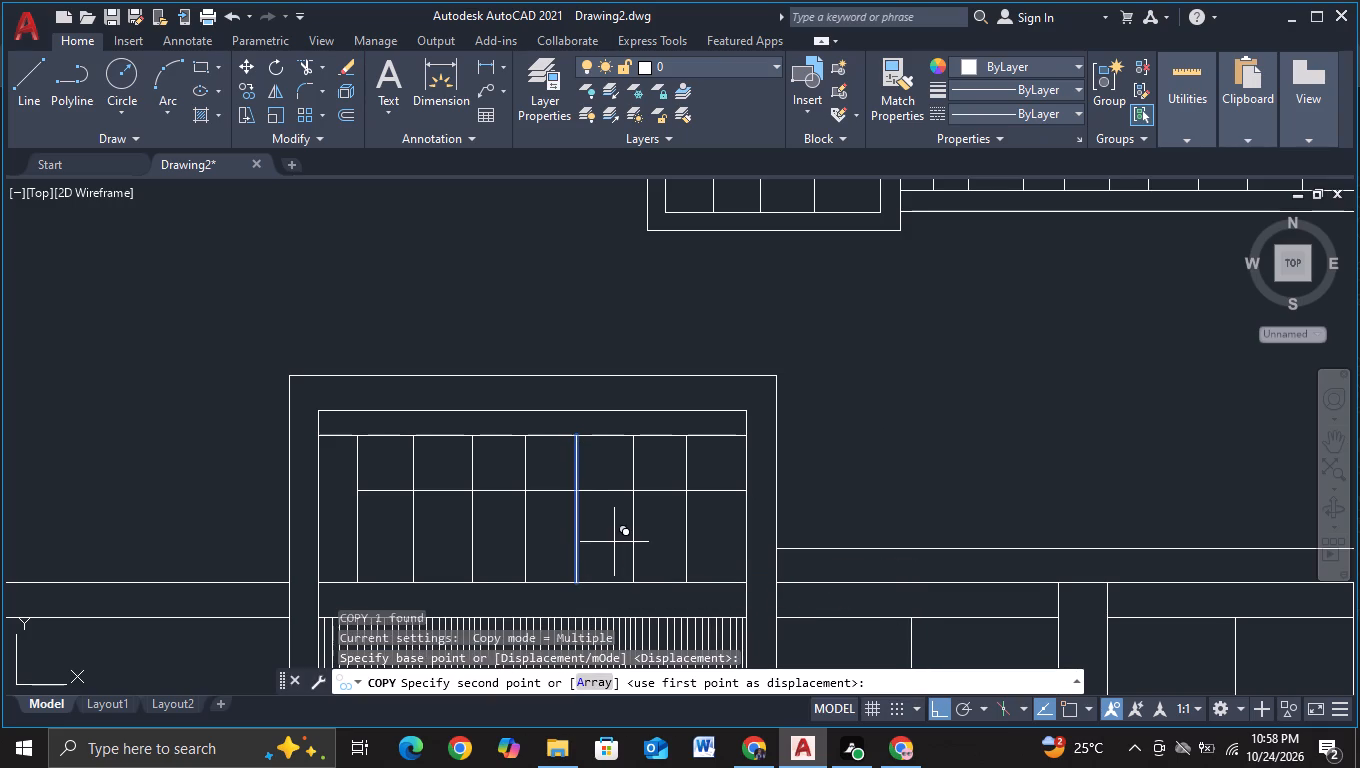
{"action": "left_click", "coordinate": [630, 542]}
{"action": "key", "text": "Escape"}
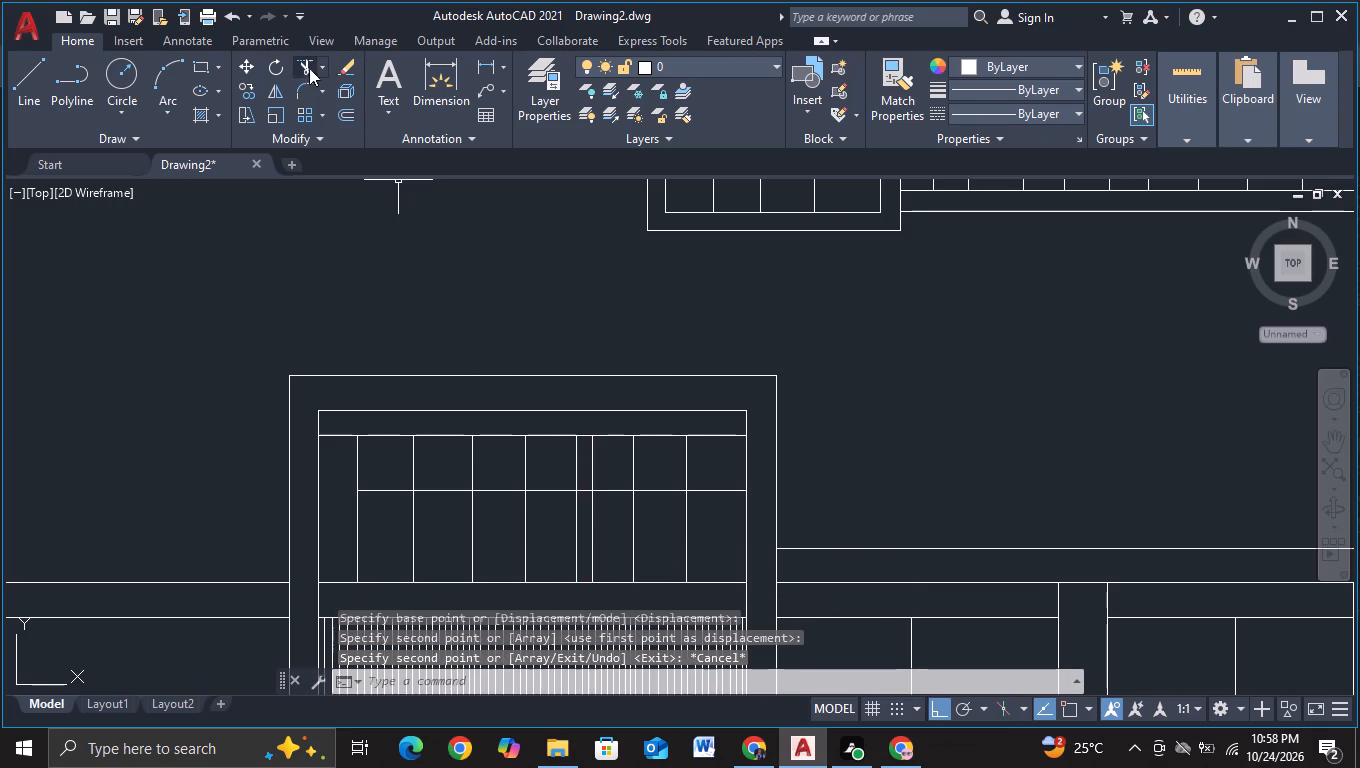
Trim the horizontal line segment between the two closely spaced vertical lines in the upper panel.
{"action": "left_click", "coordinate": [308, 68]}
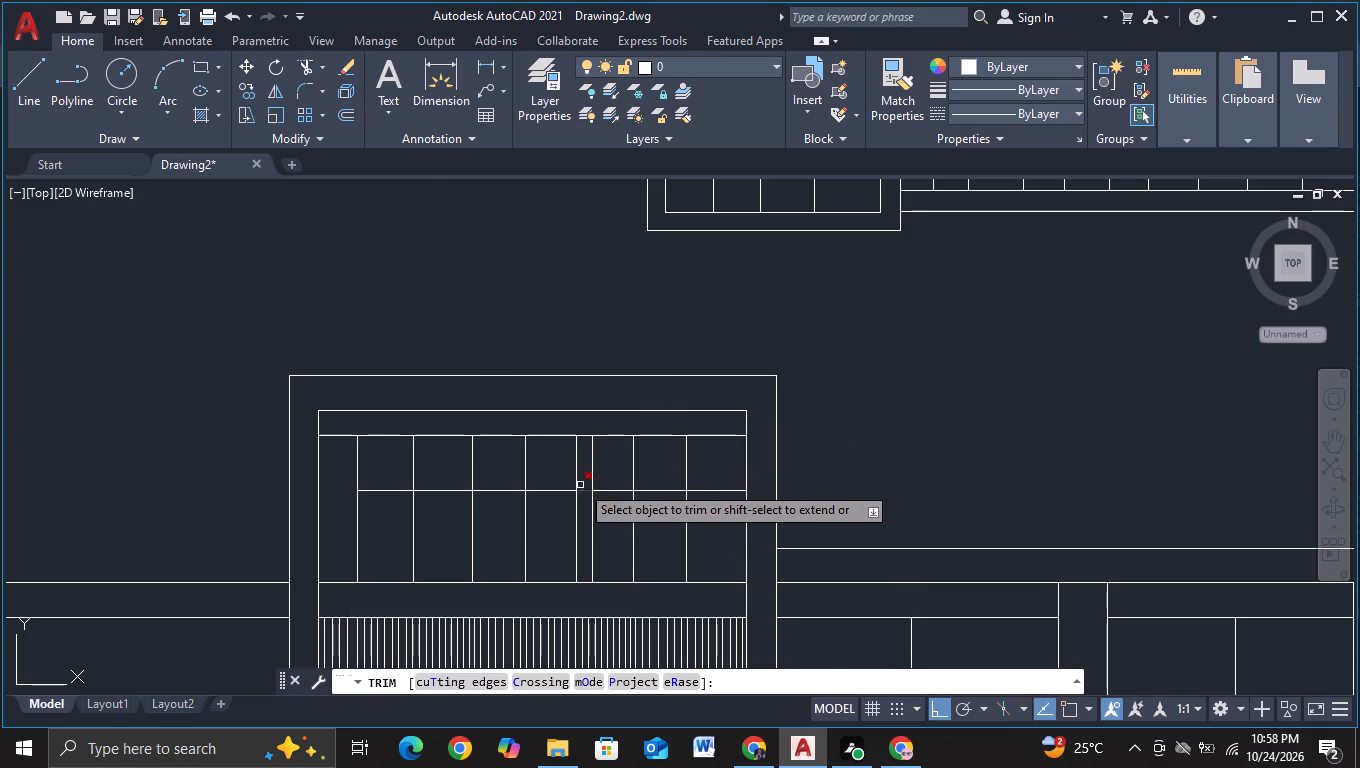
{"action": "left_click", "coordinate": [582, 482]}
{"action": "left_click", "coordinate": [584, 515]}
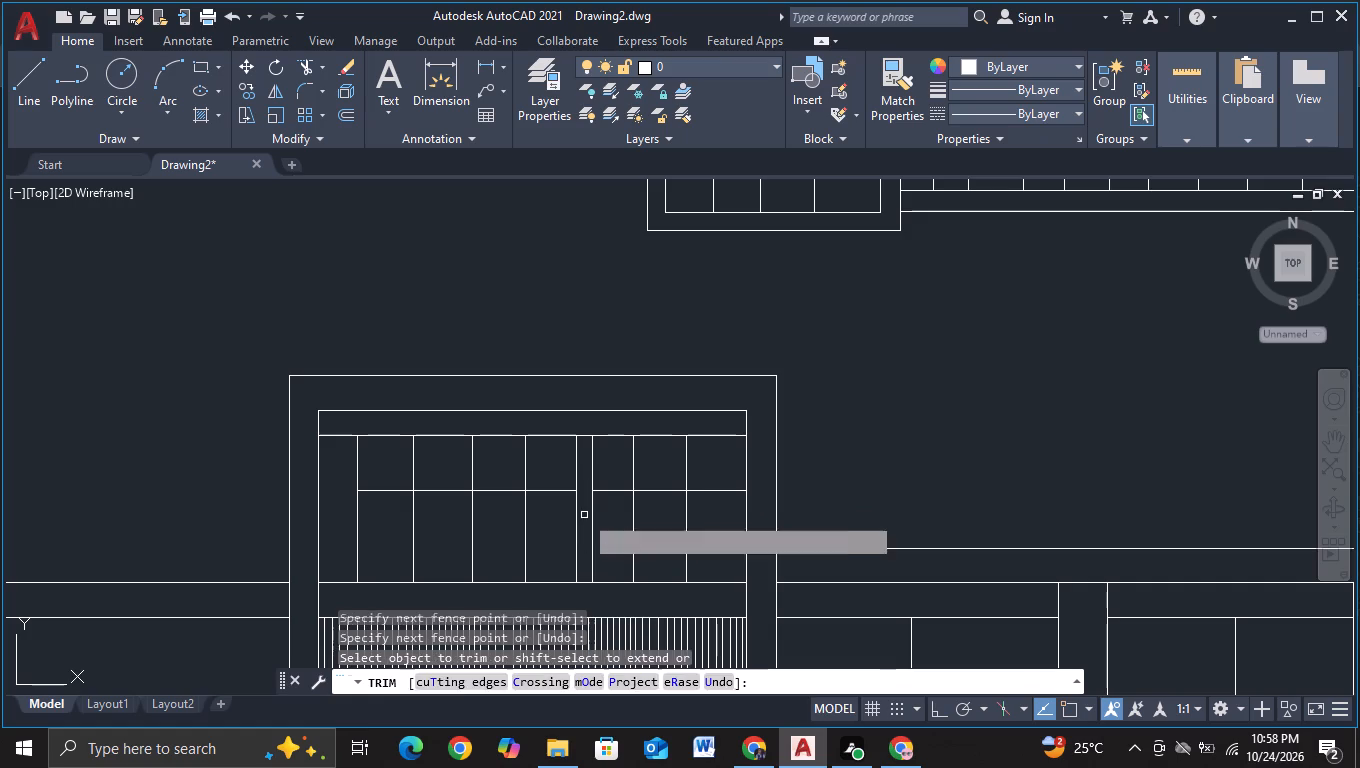
{"action": "key", "text": "Escape"}
Draw a vertical line about 10.5 long just left of the leftmost column pair, overrunning the lower slab's top edge.
{"action": "scroll", "coordinate": [830, 454], "scroll_direction": "down", "scroll_amount": 1}
{"action": "middle_click_drag", "start_coordinate": [834, 464], "coordinate": [849, 434]}
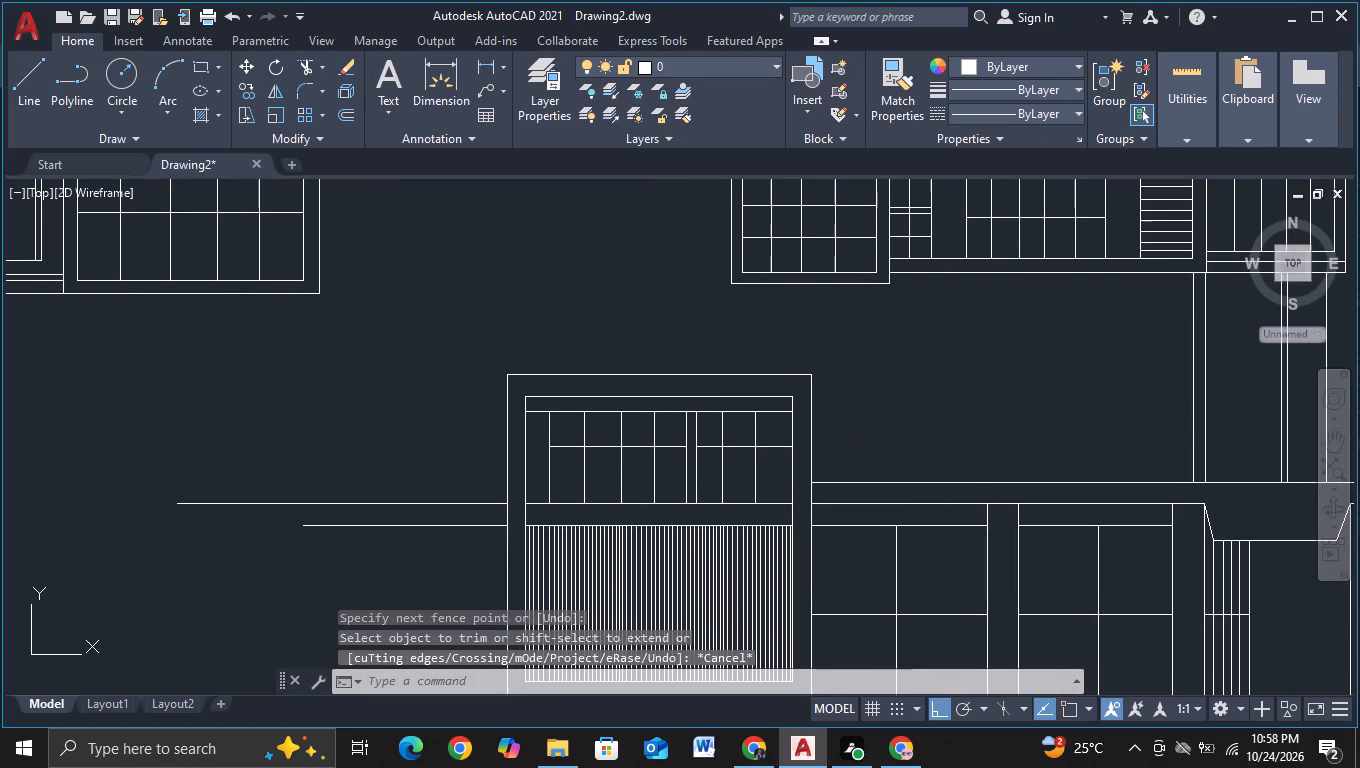
{"action": "scroll", "coordinate": [900, 420], "scroll_direction": "down", "scroll_amount": 1}
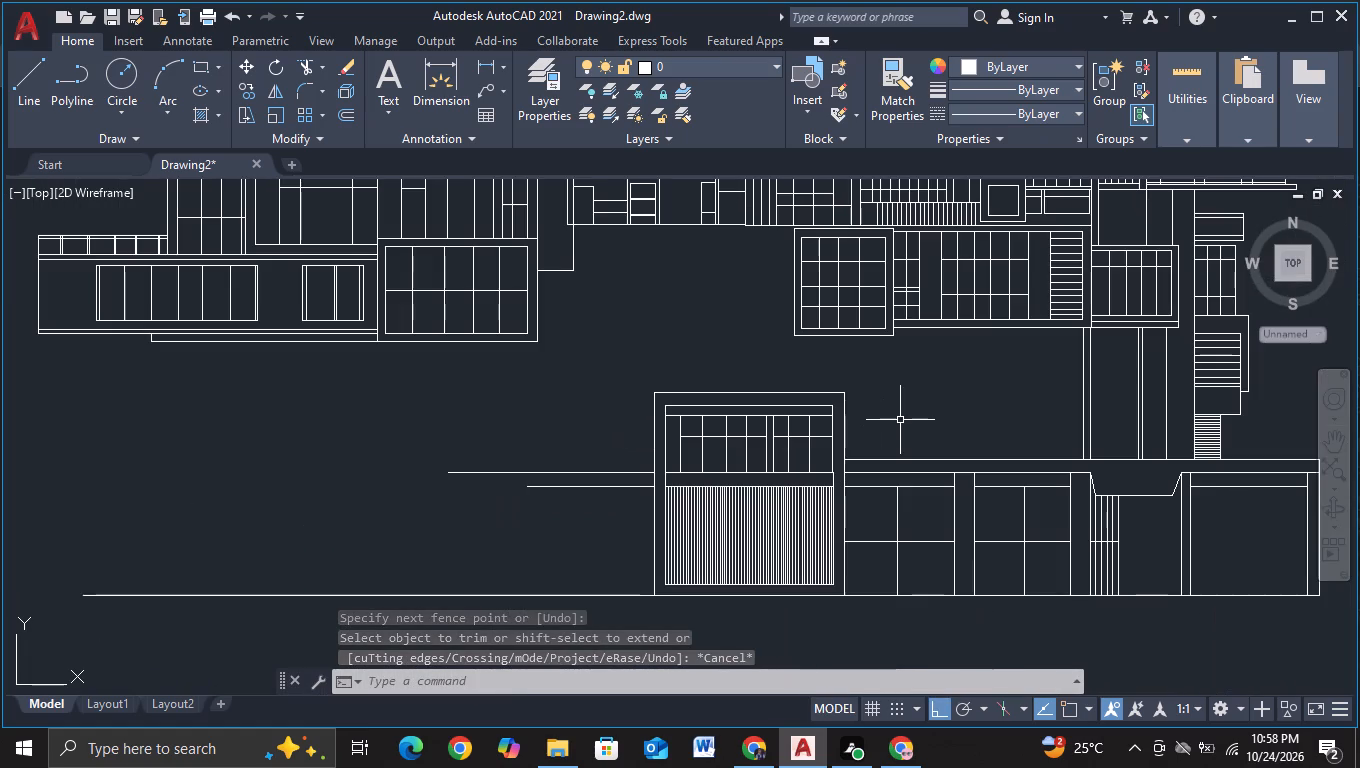
{"action": "middle_click_drag", "start_coordinate": [900, 420], "coordinate": [844, 475]}
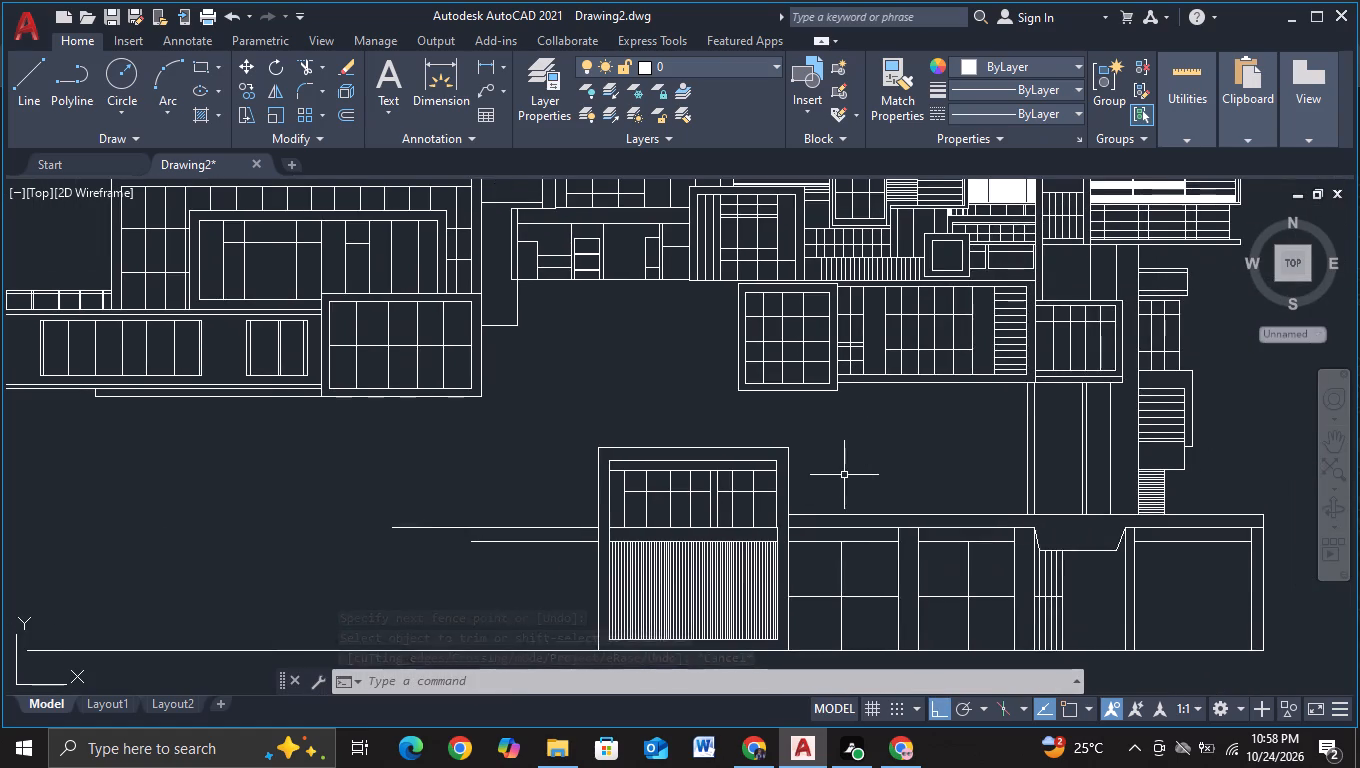
{"action": "middle_click_drag", "start_coordinate": [895, 467], "coordinate": [846, 478]}
{"action": "left_click", "coordinate": [40, 100]}
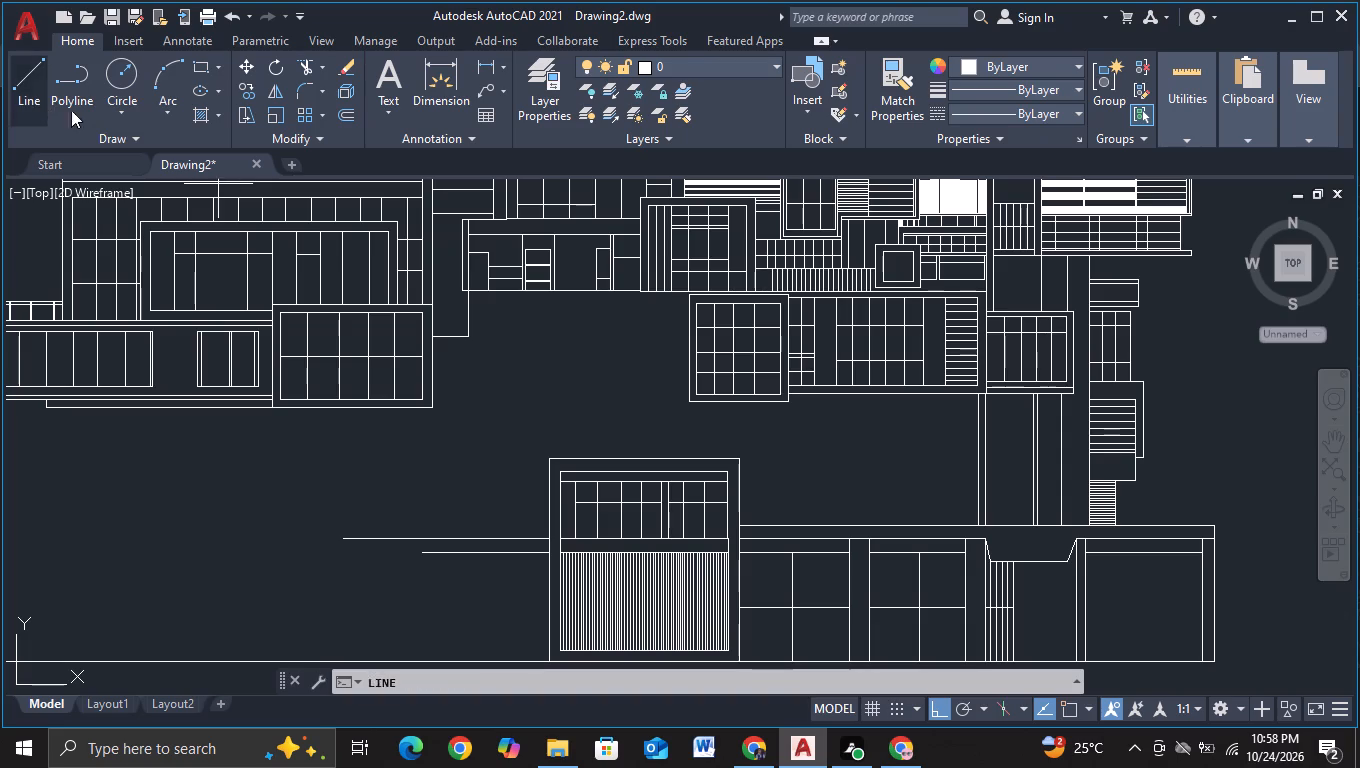
{"action": "scroll", "coordinate": [856, 430], "scroll_direction": "up", "scroll_amount": 1}
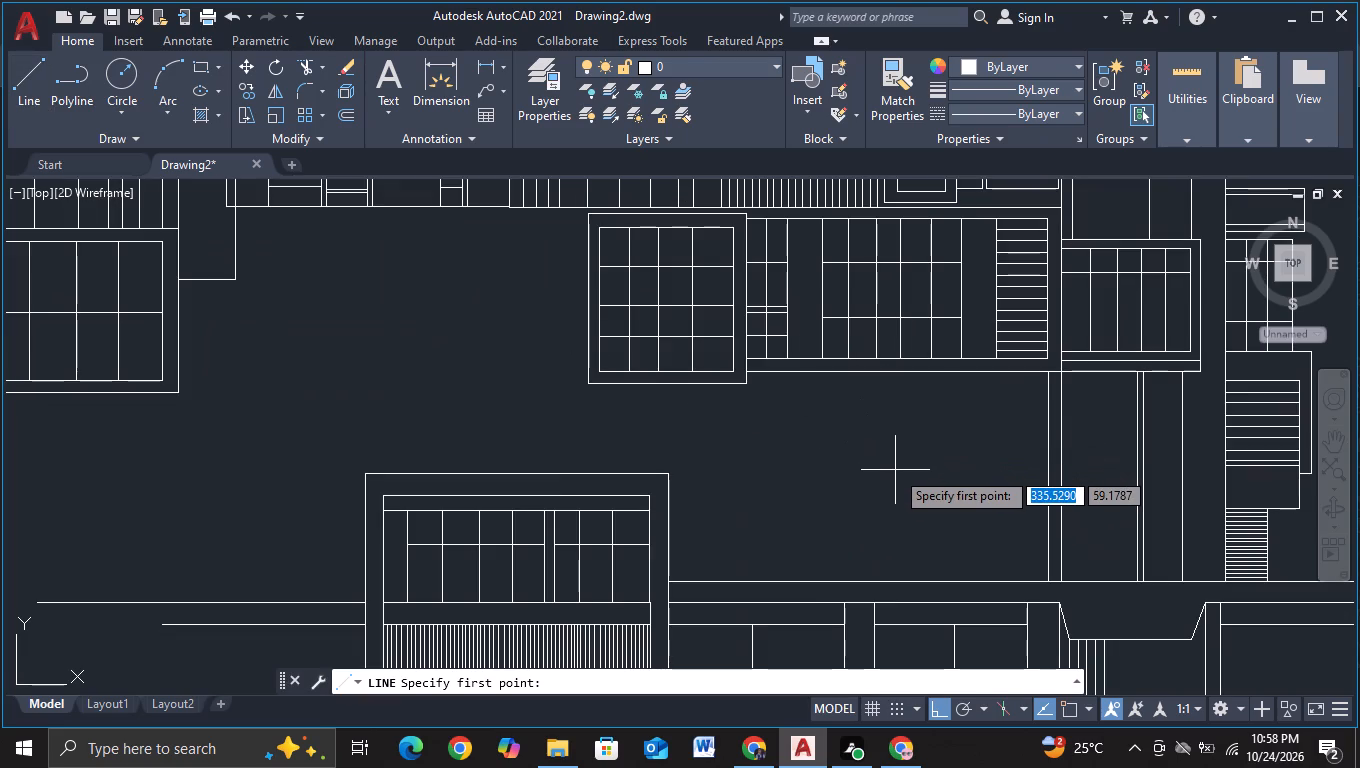
{"action": "middle_click_drag", "start_coordinate": [895, 470], "coordinate": [663, 450]}
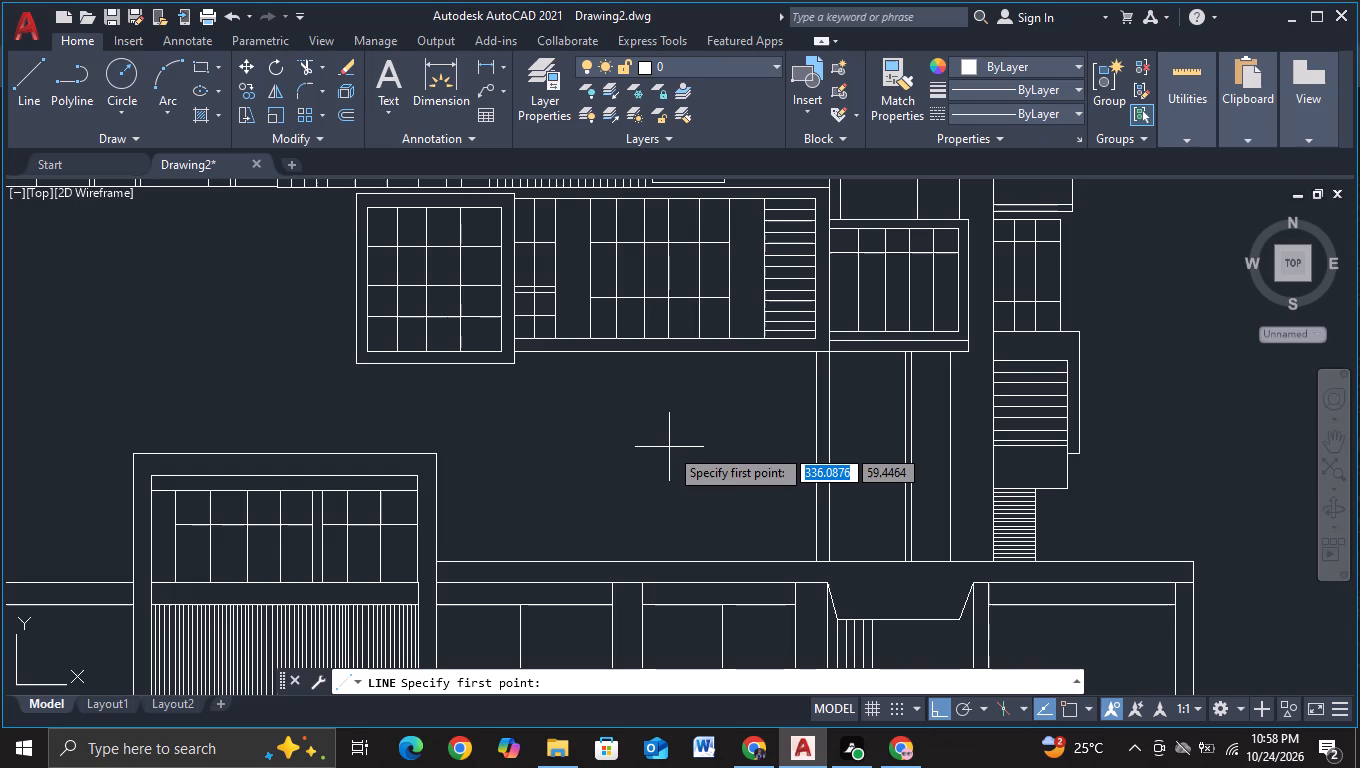
{"action": "middle_click_drag", "start_coordinate": [669, 447], "coordinate": [657, 447]}
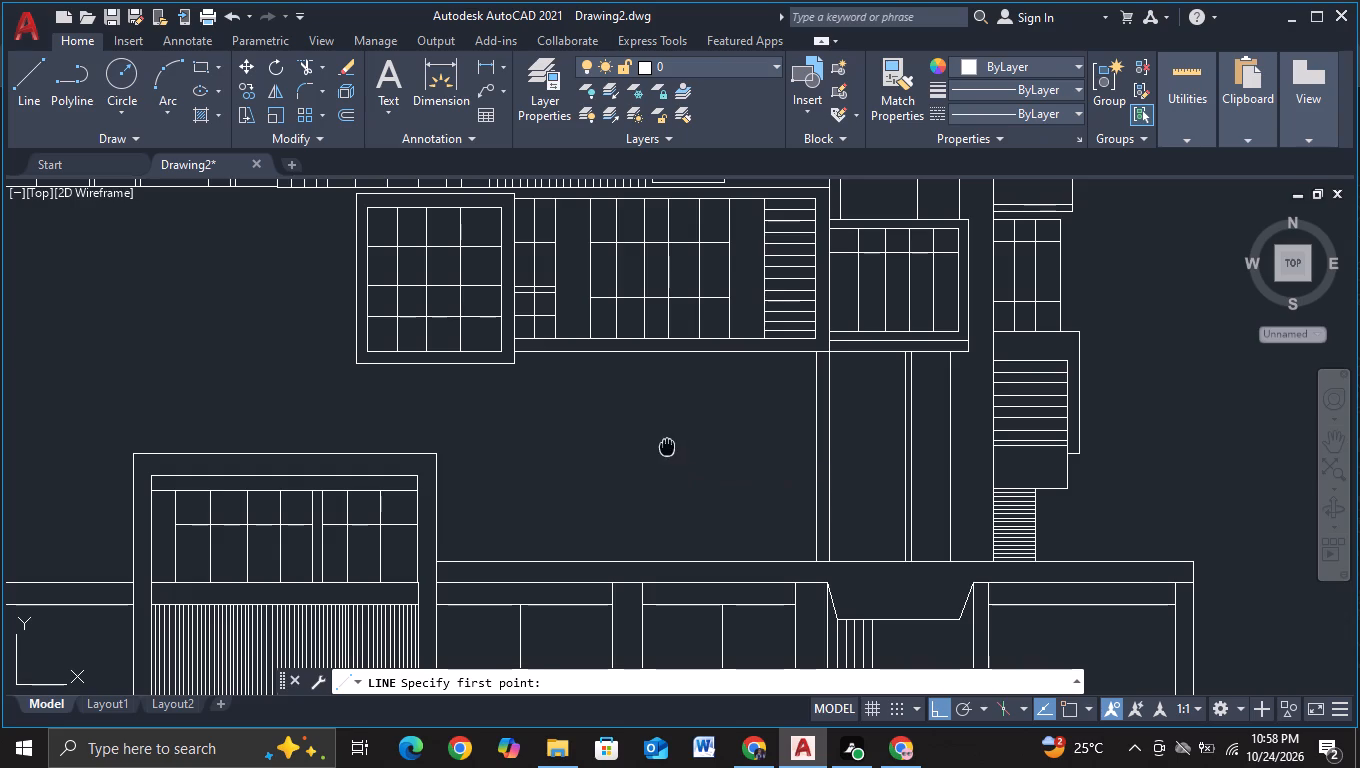
{"action": "middle_click_drag", "start_coordinate": [657, 447], "coordinate": [569, 441]}
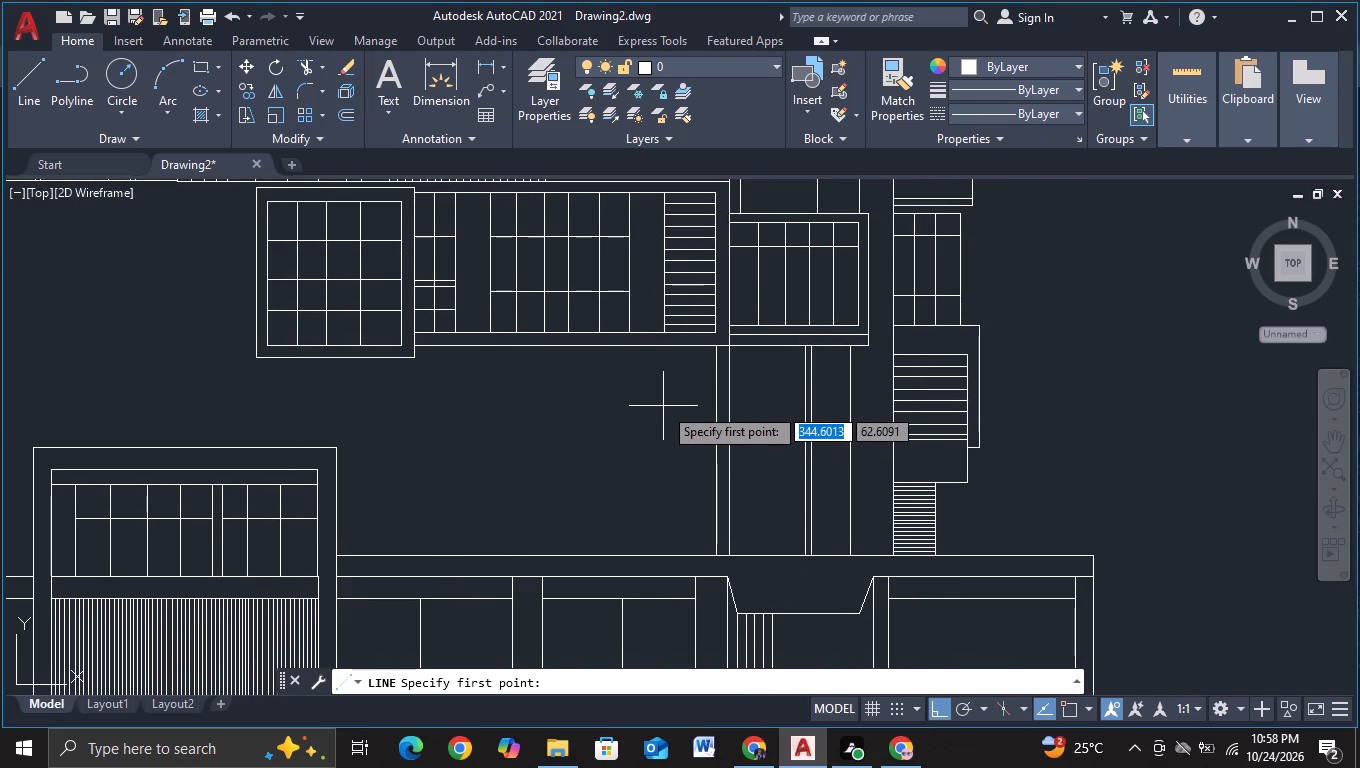
{"action": "left_click", "coordinate": [691, 451]}
{"action": "scroll", "coordinate": [689, 576], "scroll_direction": "up", "scroll_amount": 2}
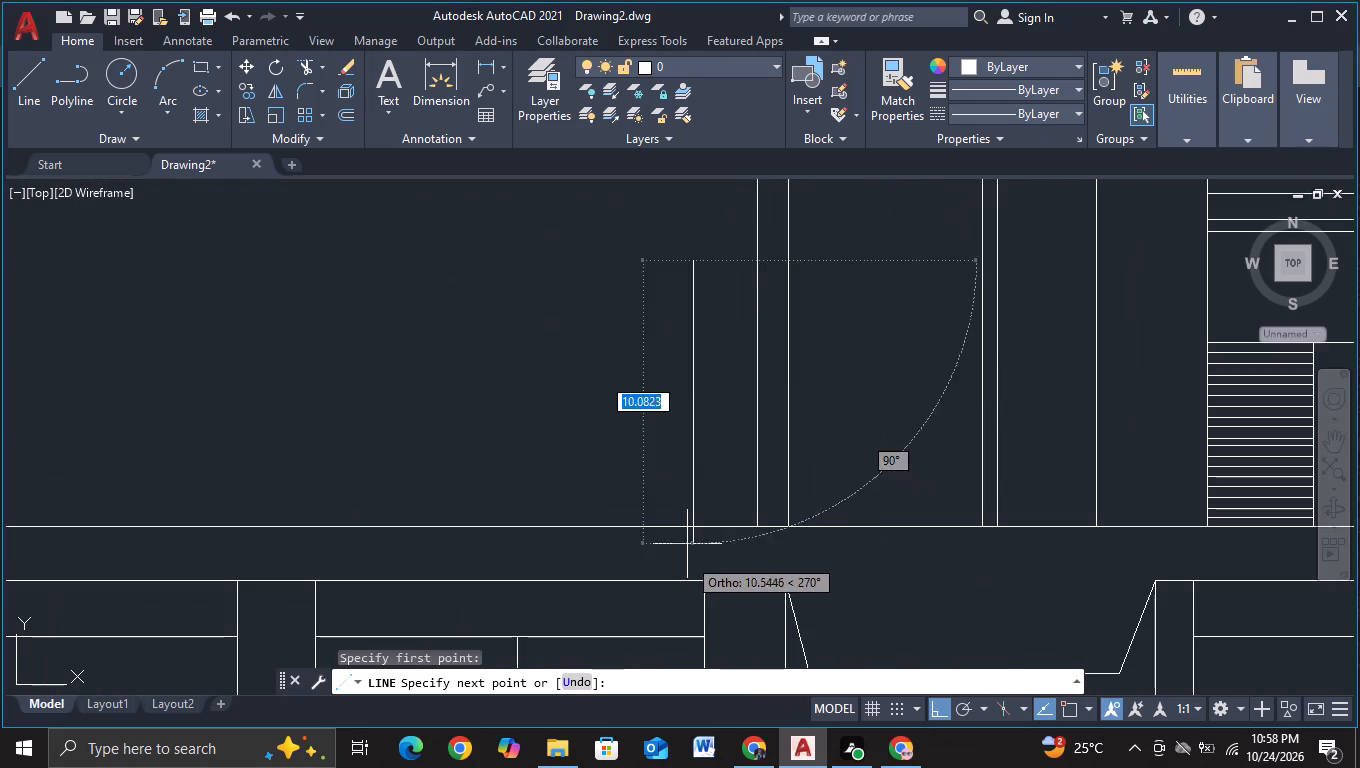
{"action": "left_click", "coordinate": [687, 551]}
{"action": "key", "text": "Escape"}
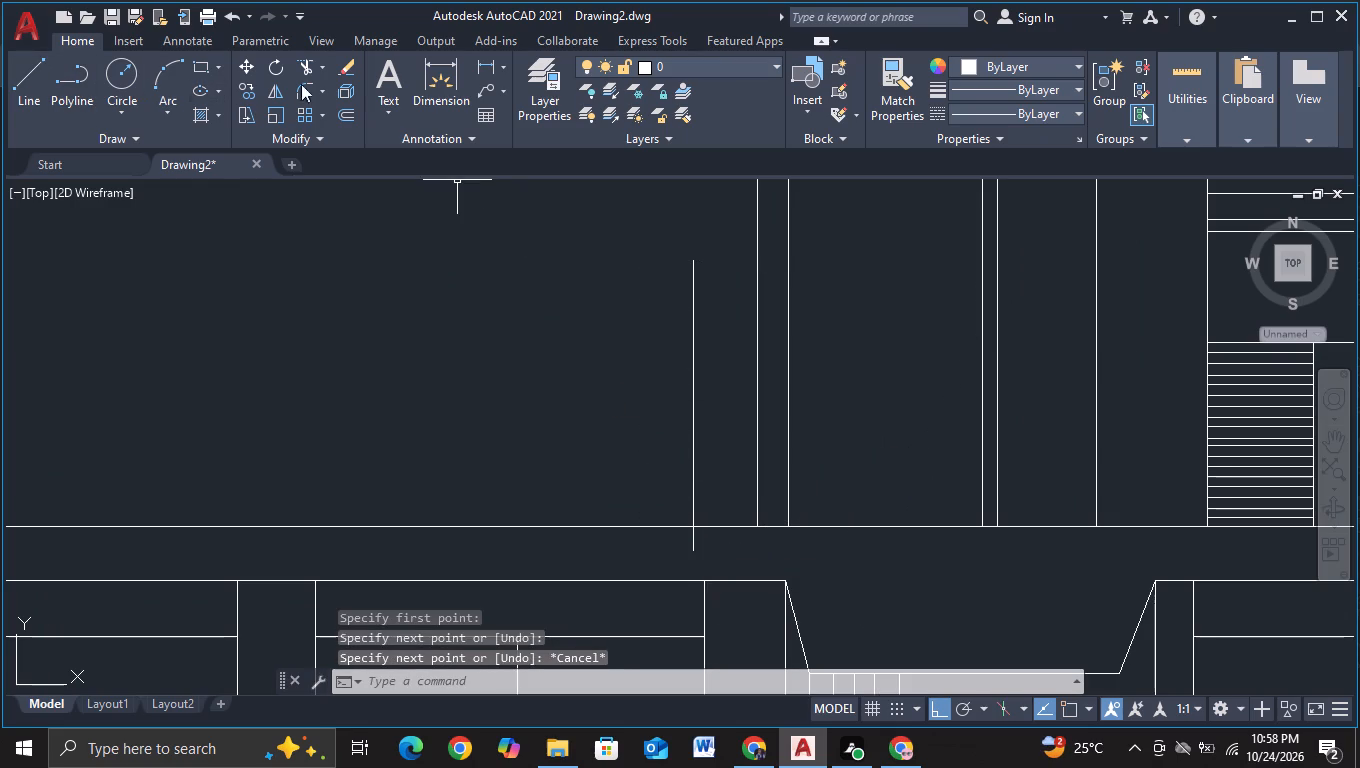
Trim the new vertical line's overrun below the lower slab's top edge.
{"action": "left_click", "coordinate": [302, 70]}
{"action": "left_click", "coordinate": [659, 549]}
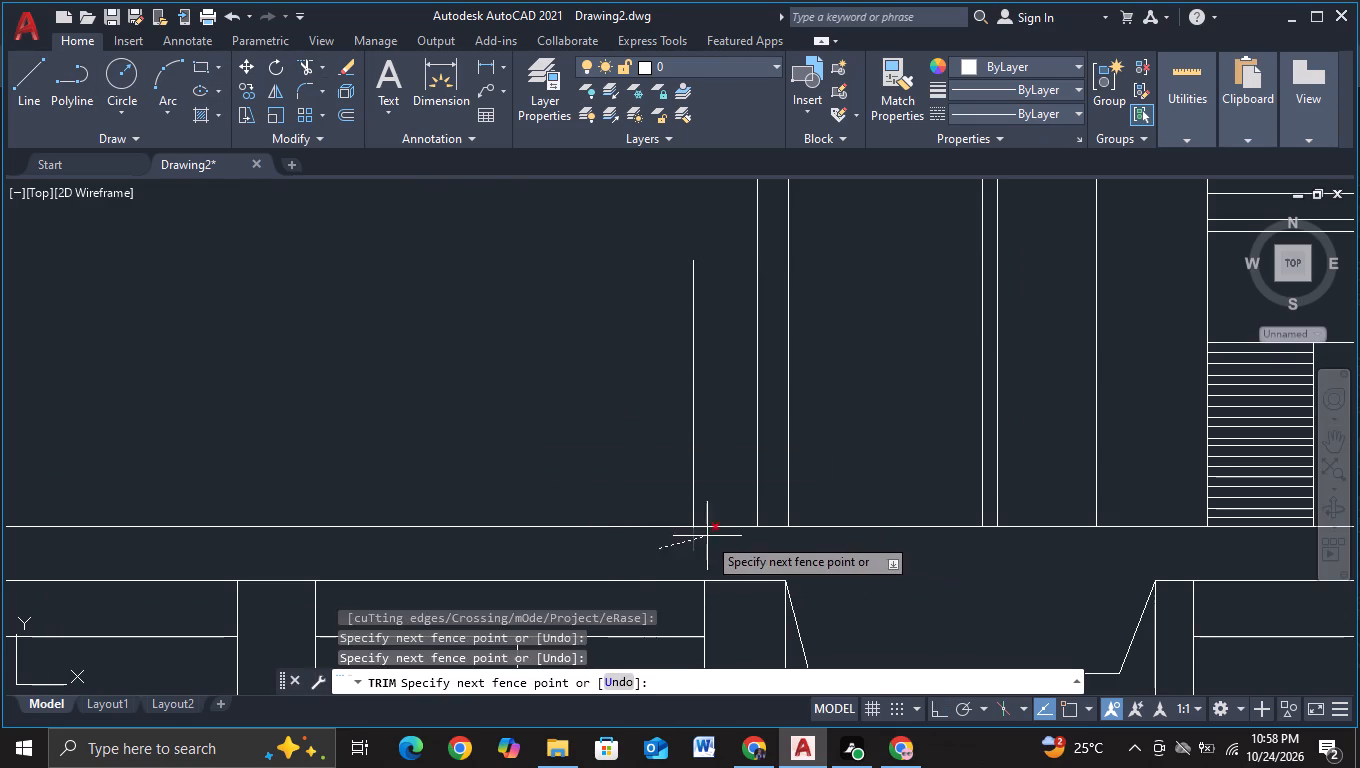
{"action": "left_click", "coordinate": [707, 536]}
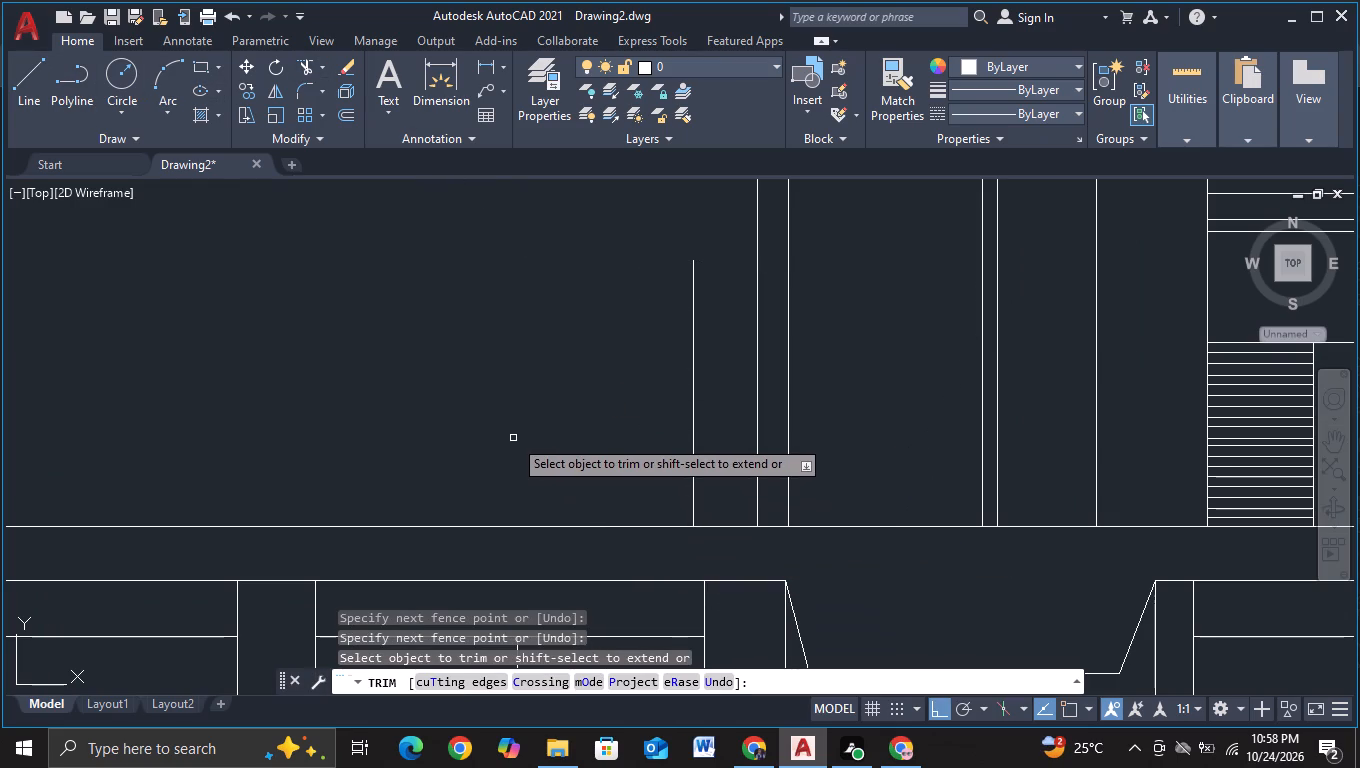
{"action": "key", "text": "Escape"}
With object snap on, draw a line rightward from the vertical line's top end past both column lines, then down past the slab's top edge.
{"action": "left_click", "coordinate": [23, 75]}
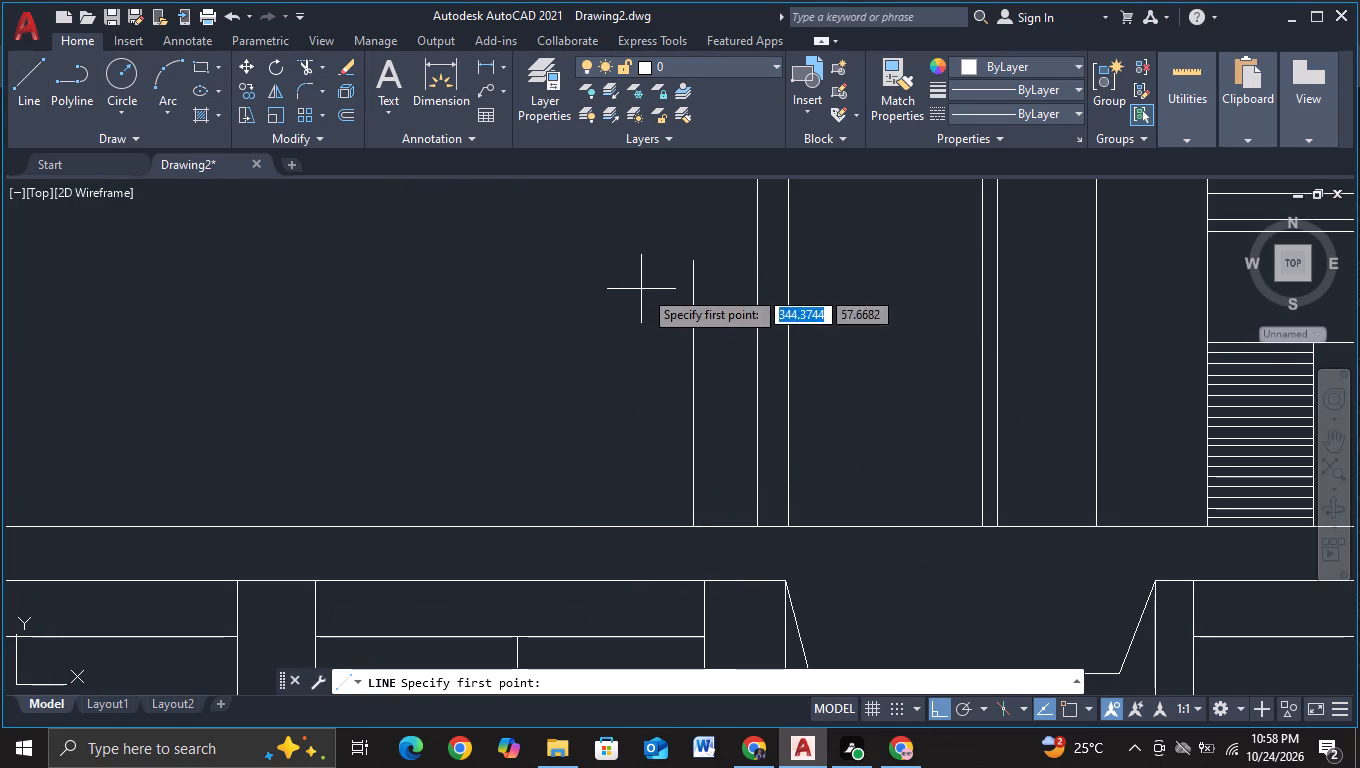
{"action": "key", "text": "F3"}
{"action": "left_click", "coordinate": [692, 262]}
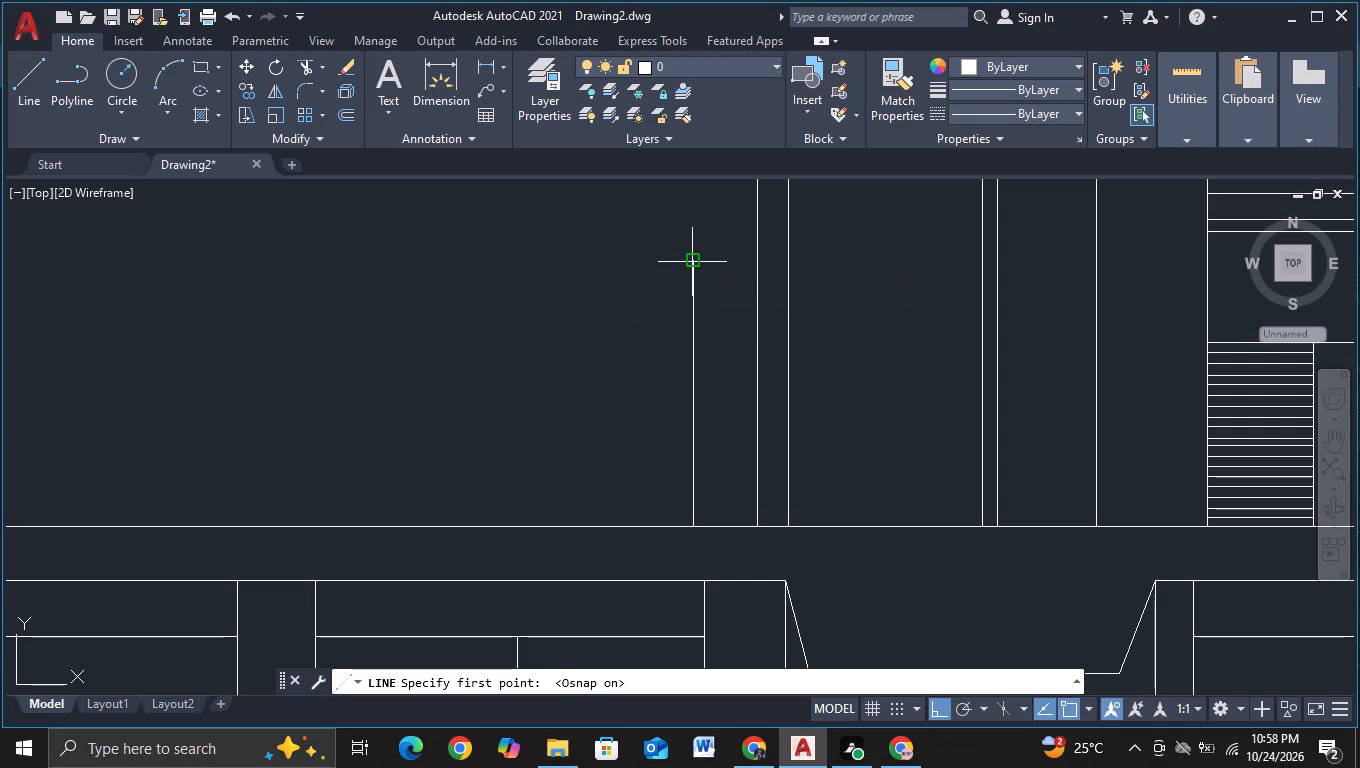
{"action": "left_click", "coordinate": [813, 262]}
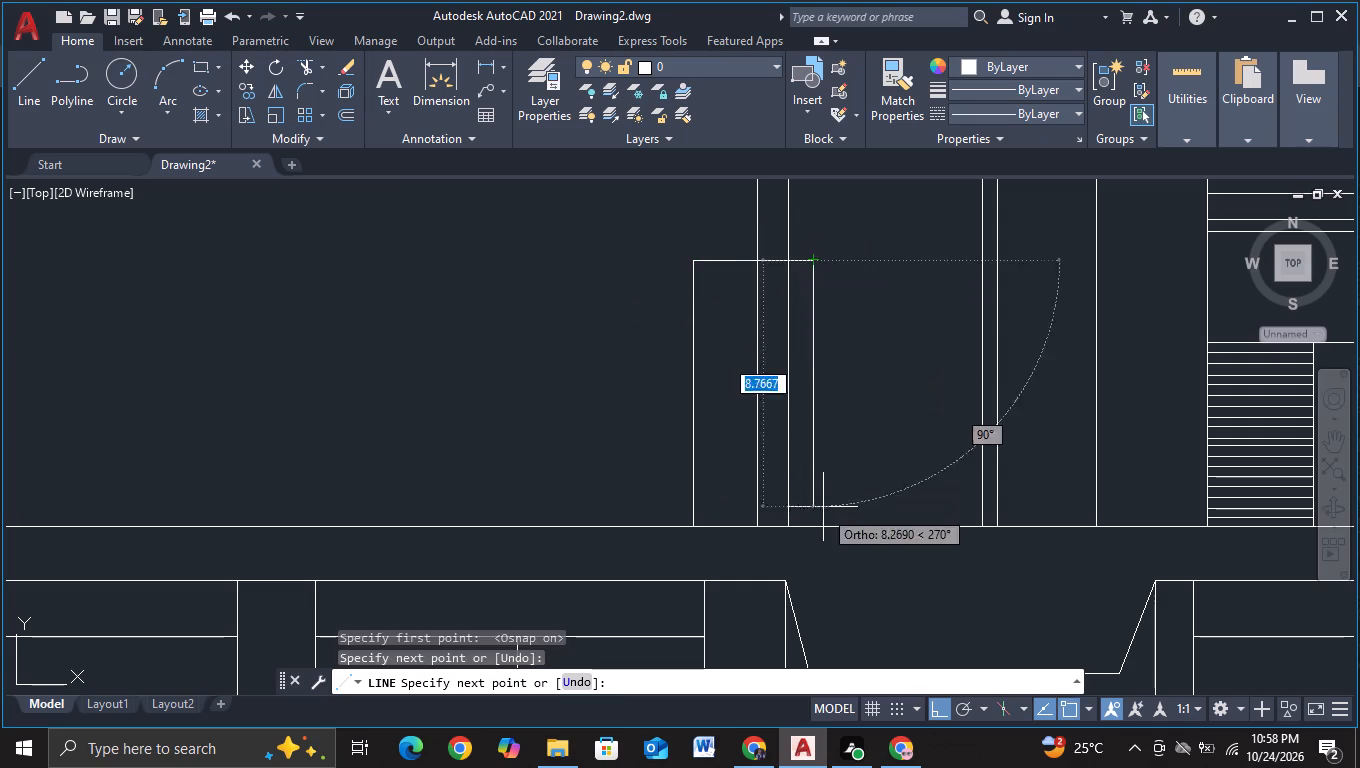
{"action": "left_click", "coordinate": [820, 562]}
{"action": "key", "text": "Escape"}
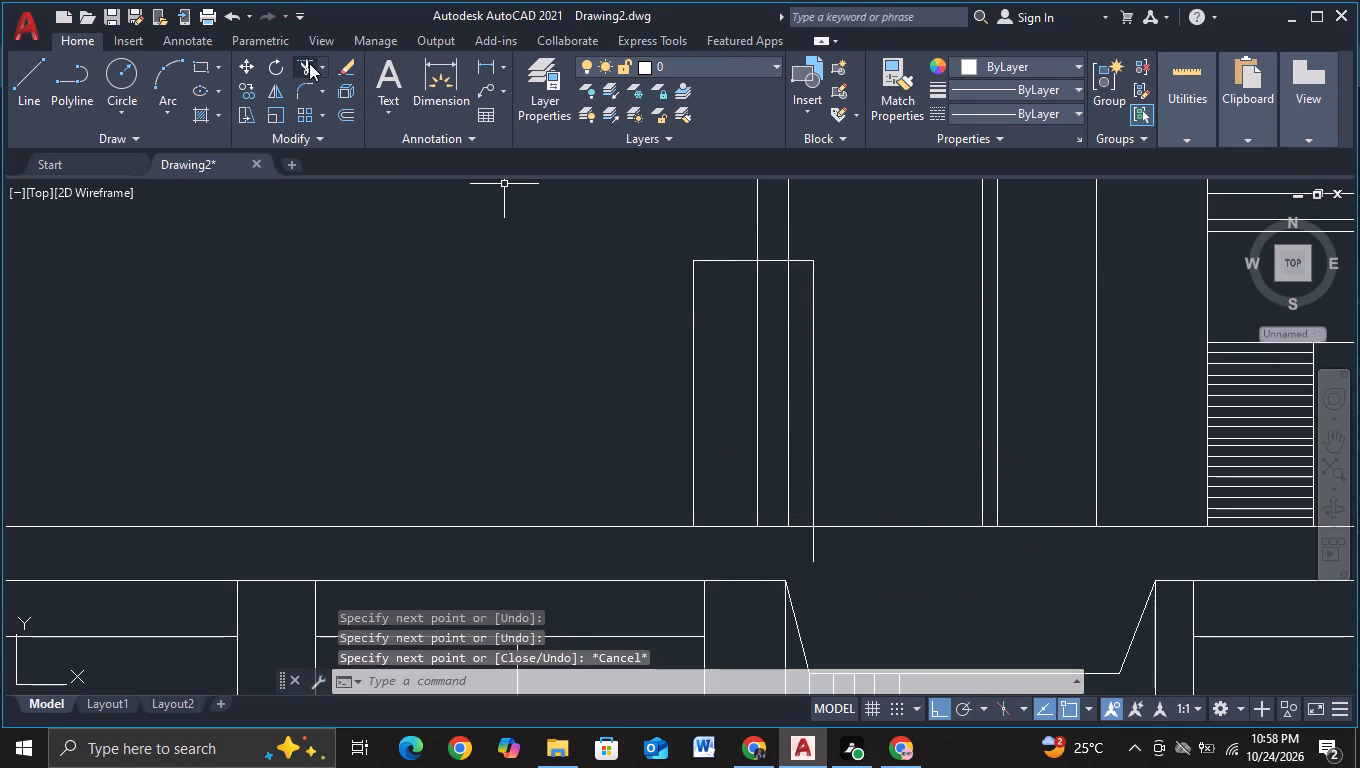
Trim the right side's overrun below the slab's top edge and both column lines inside the new rectangle.
{"action": "left_click", "coordinate": [304, 63]}
{"action": "left_click", "coordinate": [802, 545]}
{"action": "left_click", "coordinate": [835, 547]}
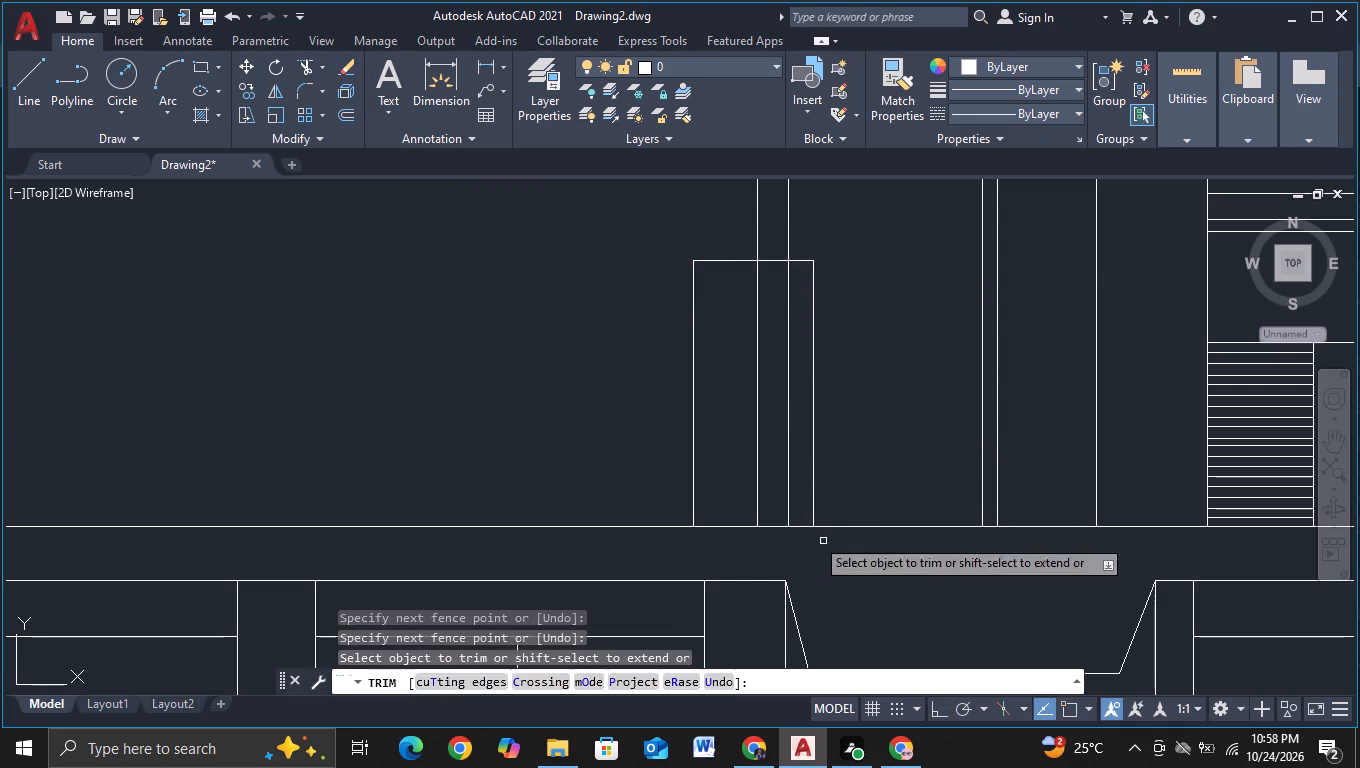
{"action": "left_click", "coordinate": [735, 461]}
{"action": "left_click", "coordinate": [791, 461]}
{"action": "key", "text": "Escape"}
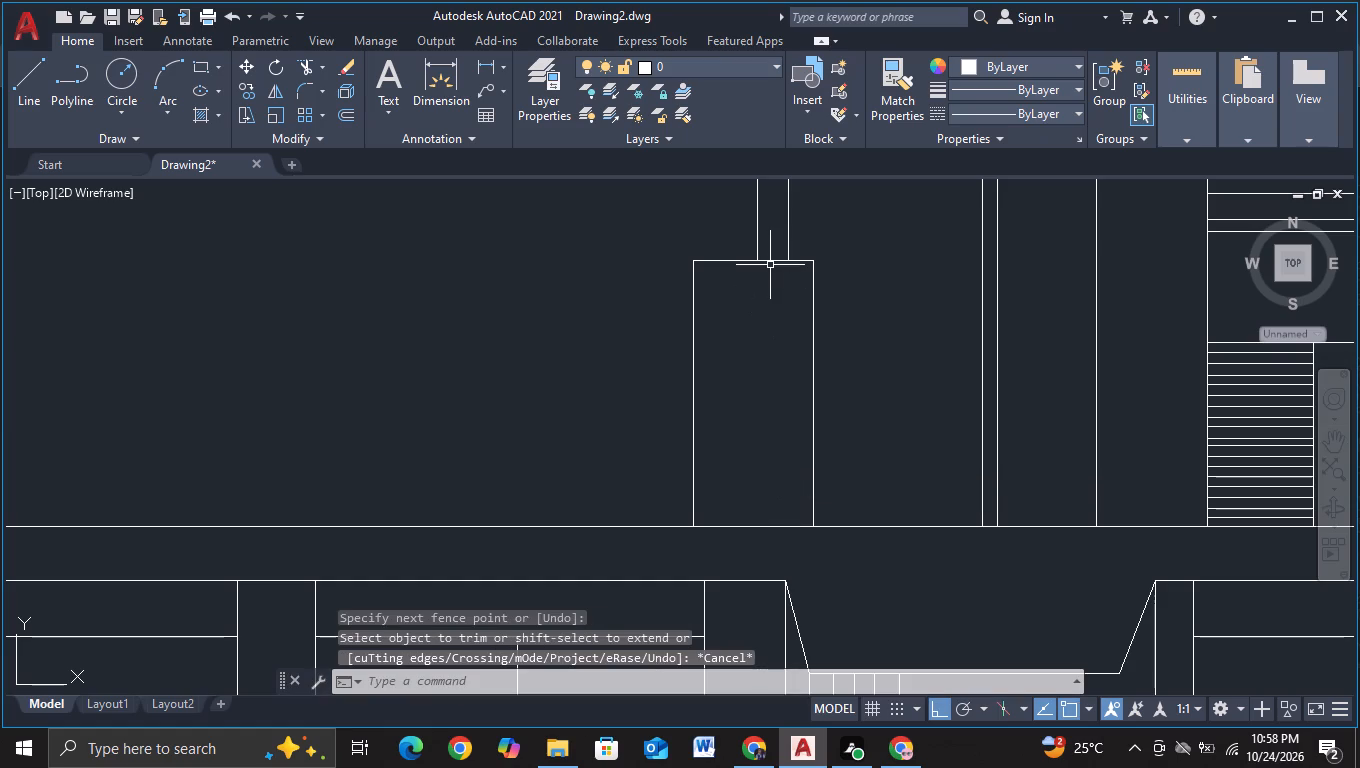
Copy the new rectangle's top edge downward nine times, about 0.75 apart, as horizontal slats.
{"action": "left_click", "coordinate": [769, 261]}
{"action": "key", "text": "c"}
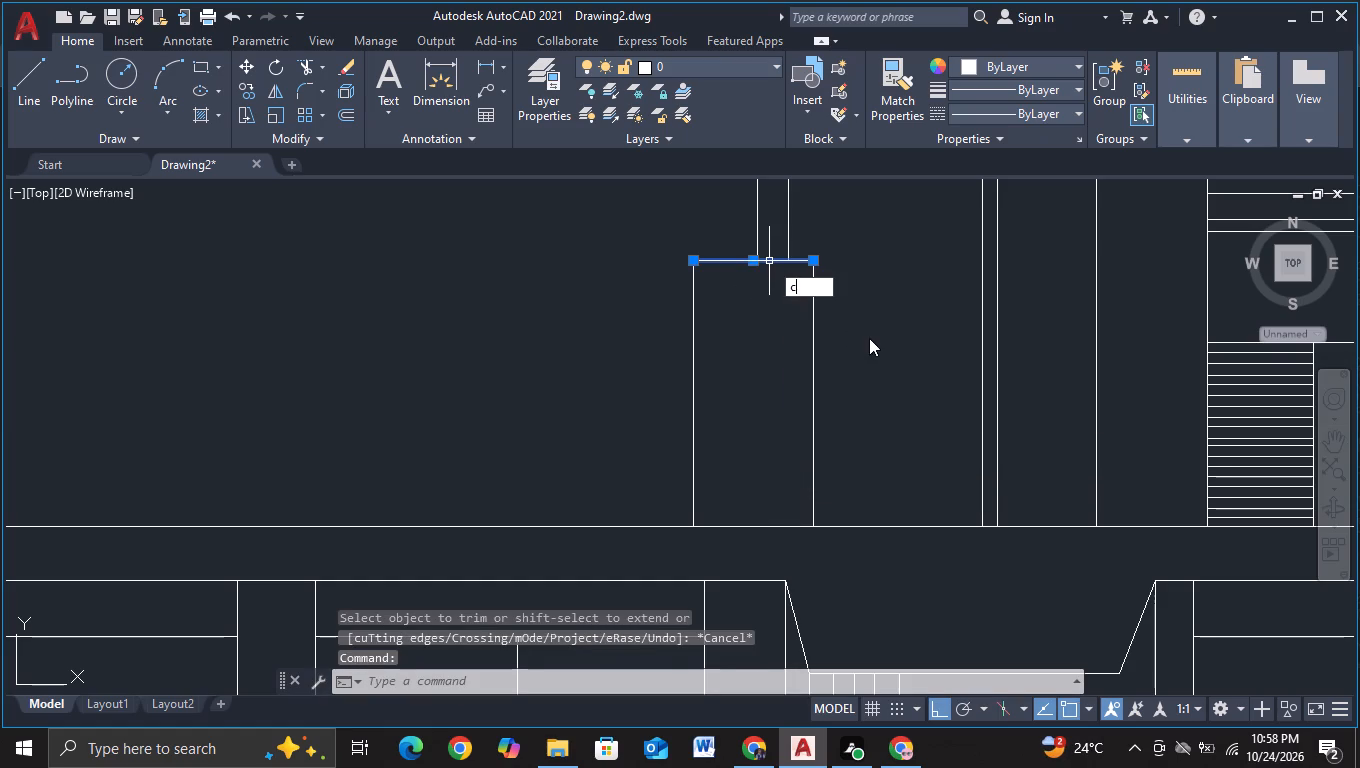
{"action": "double_click", "coordinate": [860, 325]}
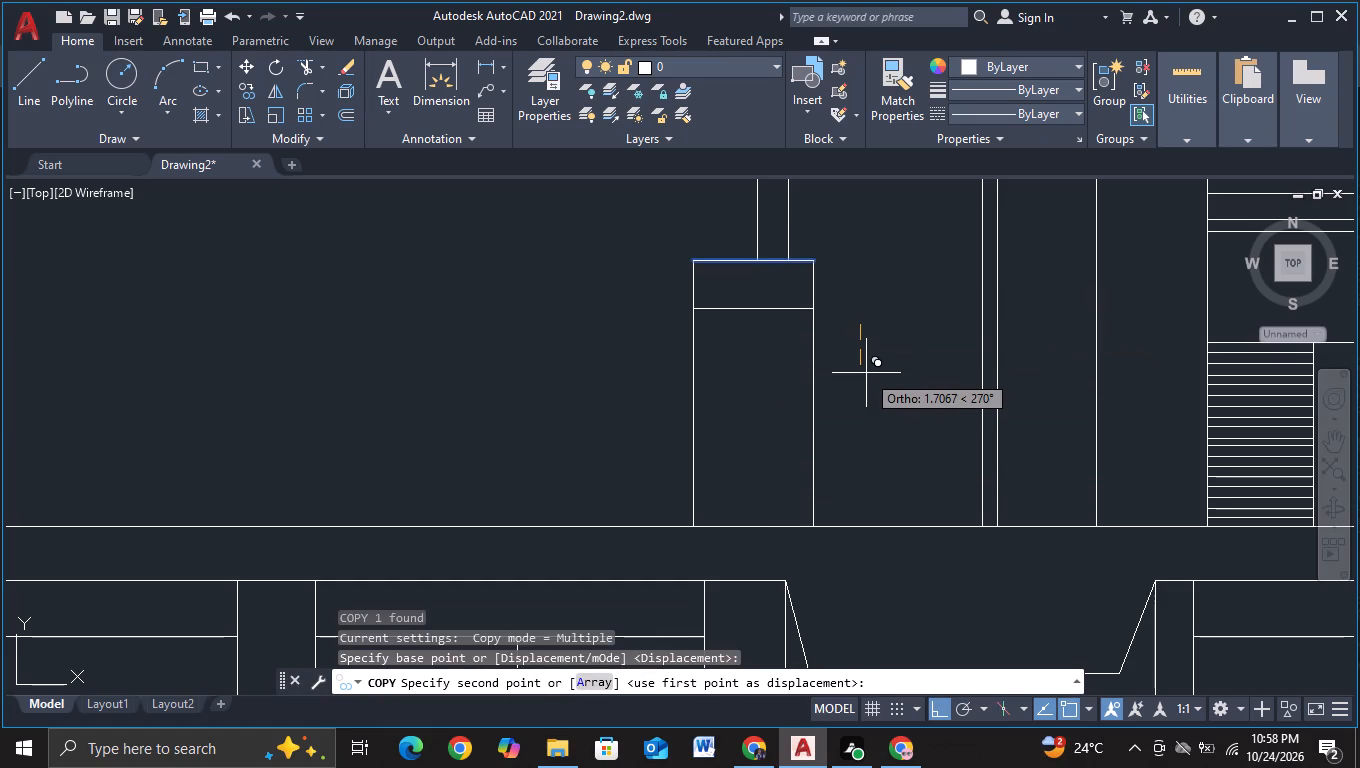
{"action": "left_click", "coordinate": [869, 344]}
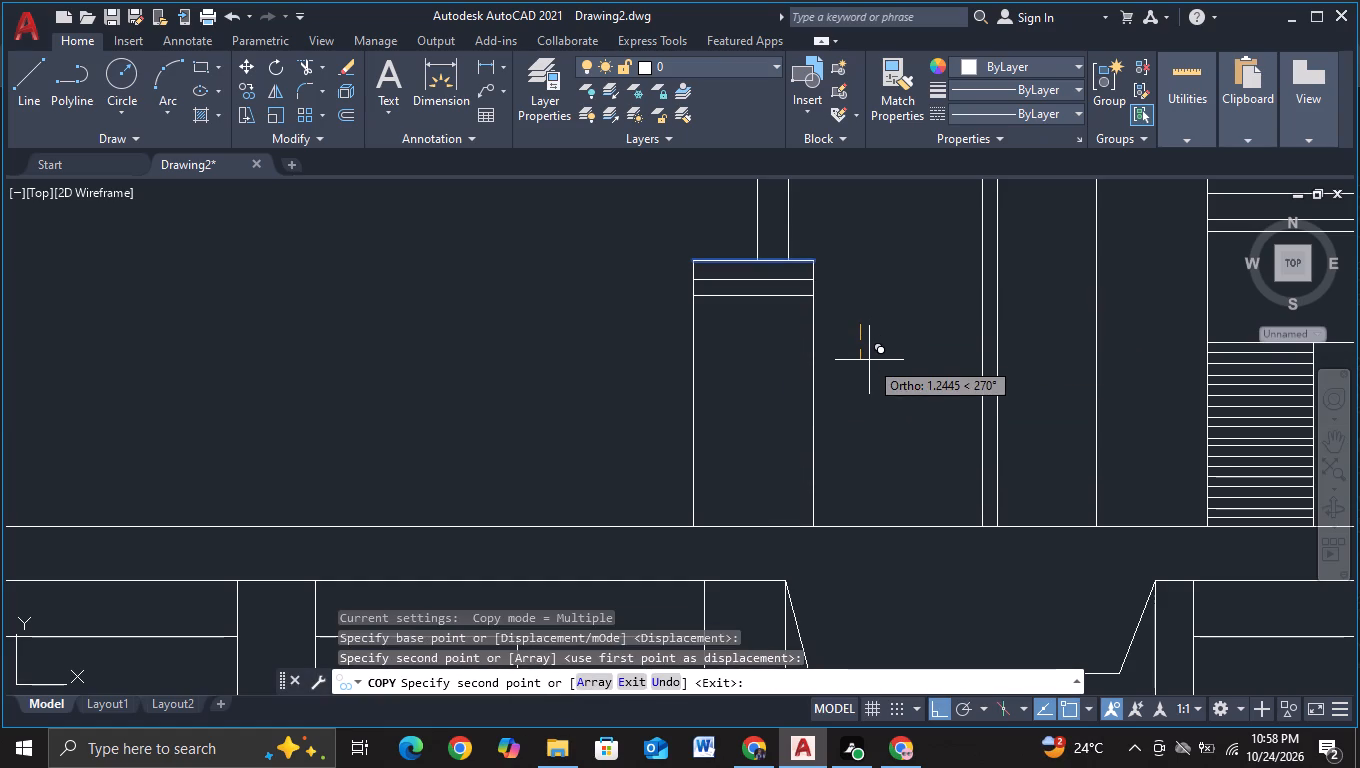
{"action": "left_click", "coordinate": [870, 365]}
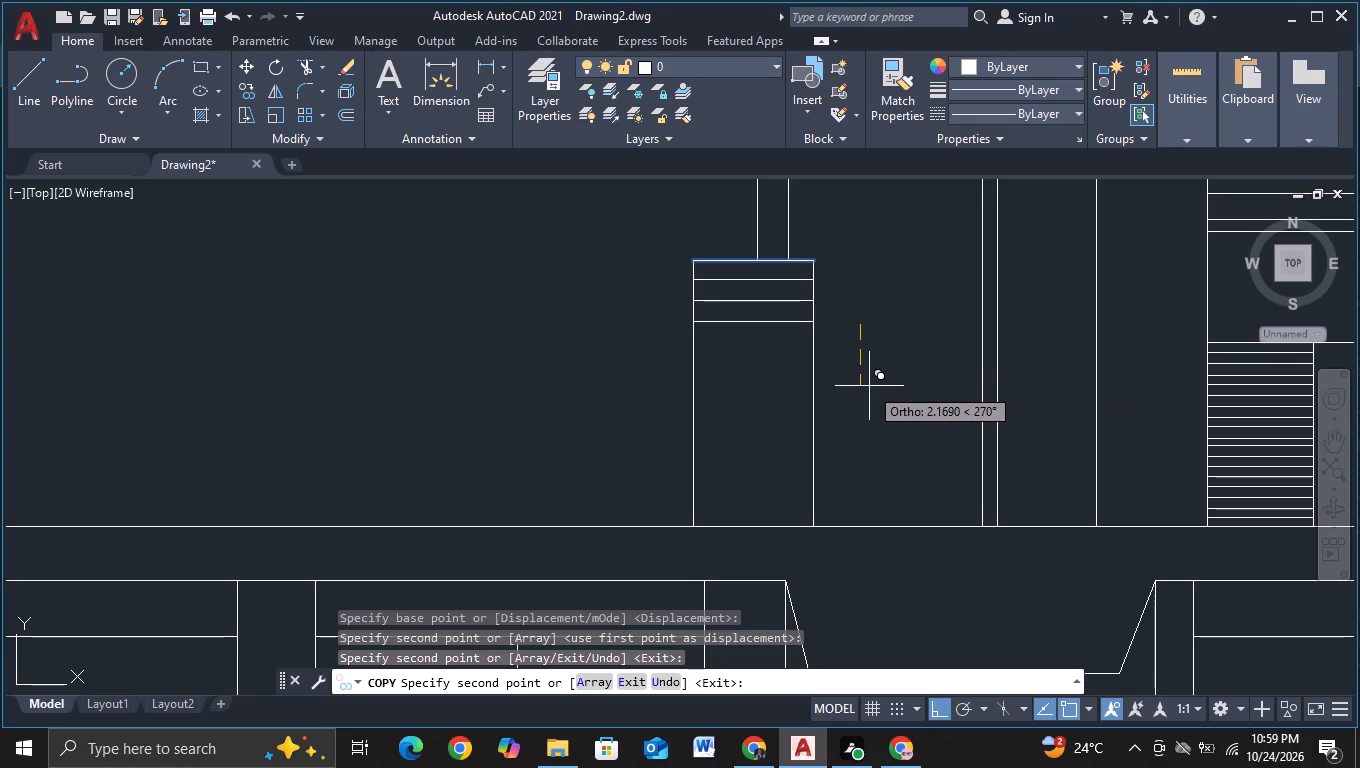
{"action": "left_click", "coordinate": [869, 386]}
{"action": "left_click", "coordinate": [869, 406]}
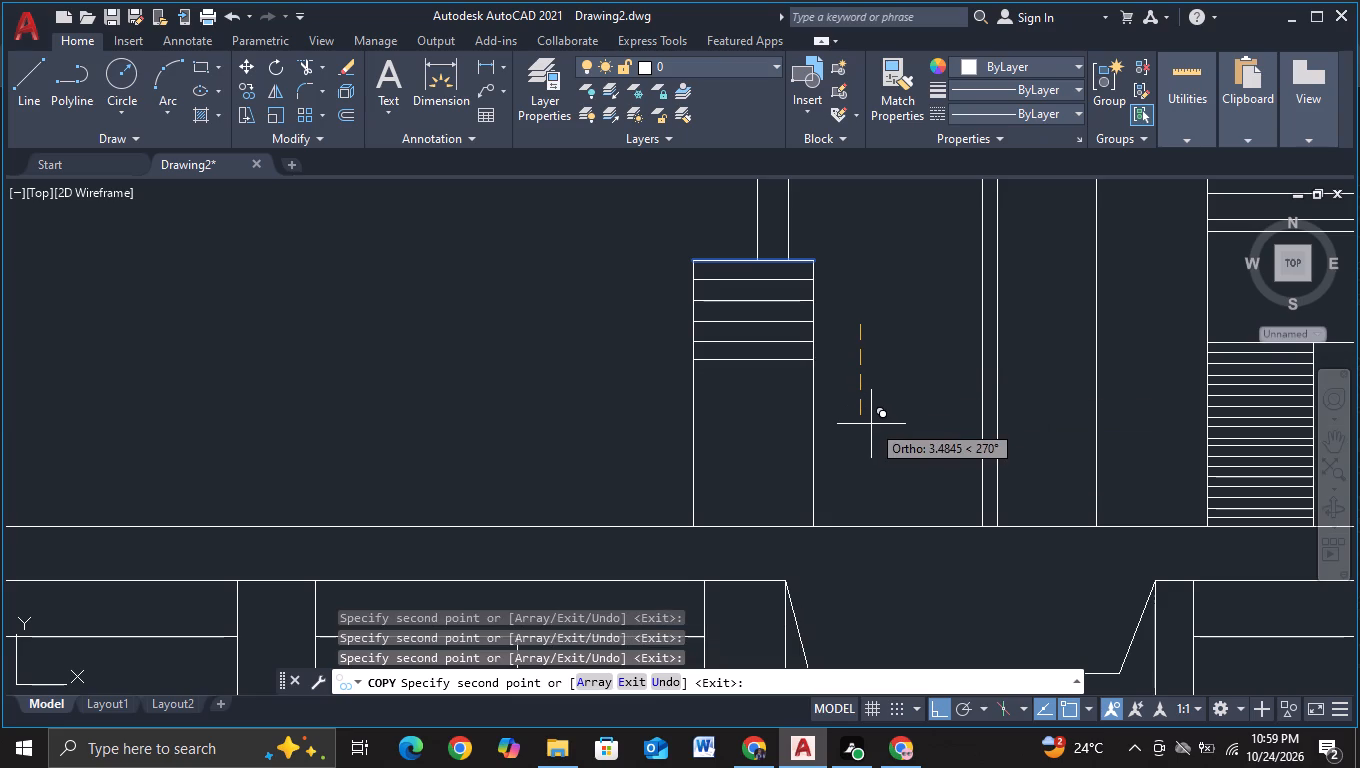
{"action": "left_click", "coordinate": [871, 426]}
{"action": "left_click", "coordinate": [871, 444]}
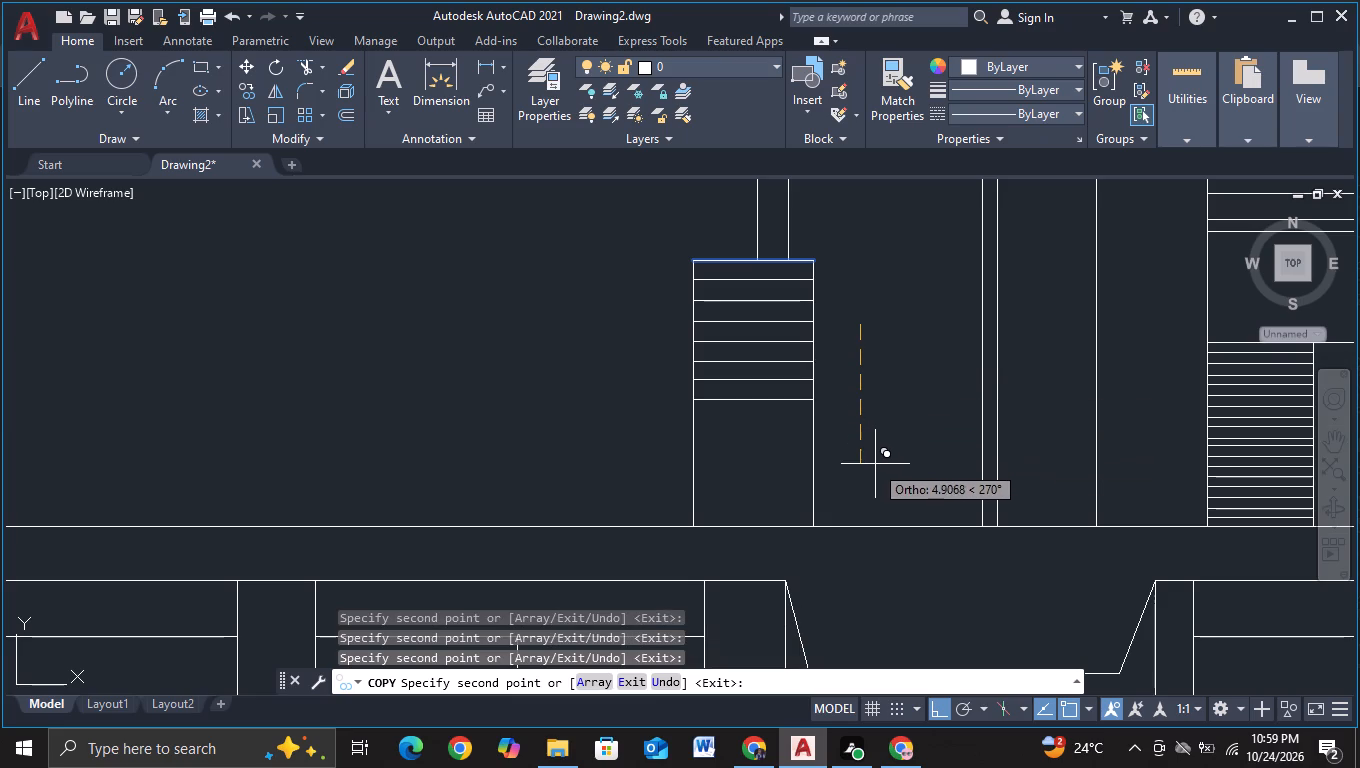
{"action": "left_click", "coordinate": [875, 464]}
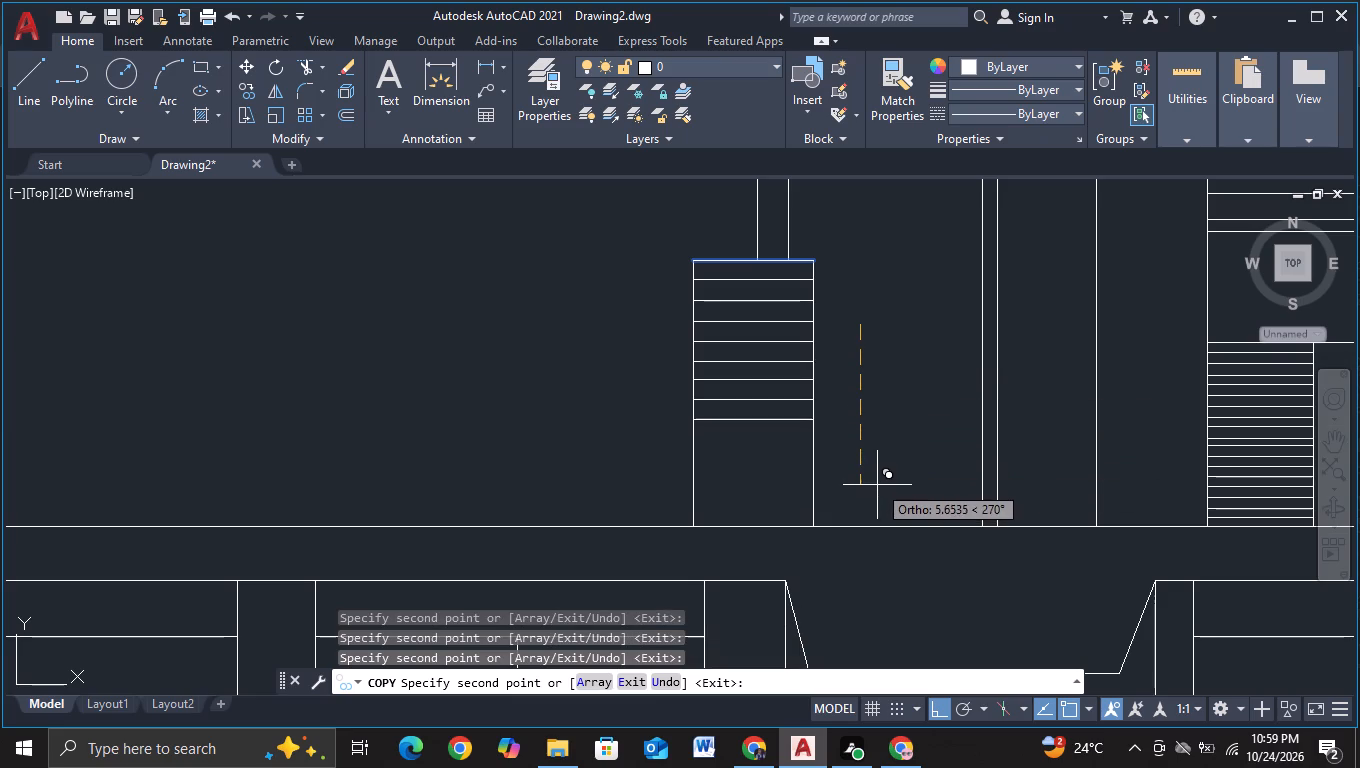
{"action": "left_click", "coordinate": [877, 485]}
{"action": "left_click", "coordinate": [878, 504]}
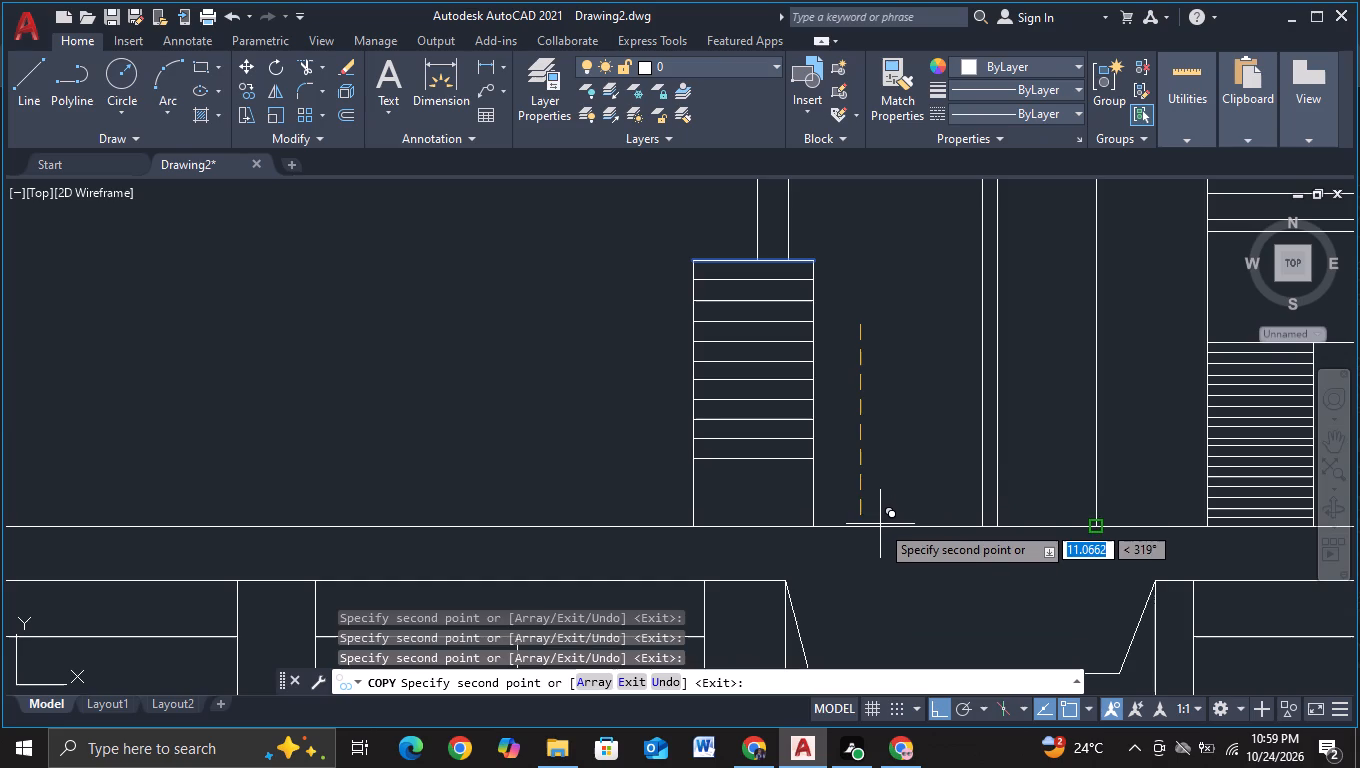
Undo the misplaced tenth slat copy, and with object snap off, place four more copies down to just above the lower slab.
{"action": "left_click", "coordinate": [880, 524]}
{"action": "key", "text": "ctrl+z"}
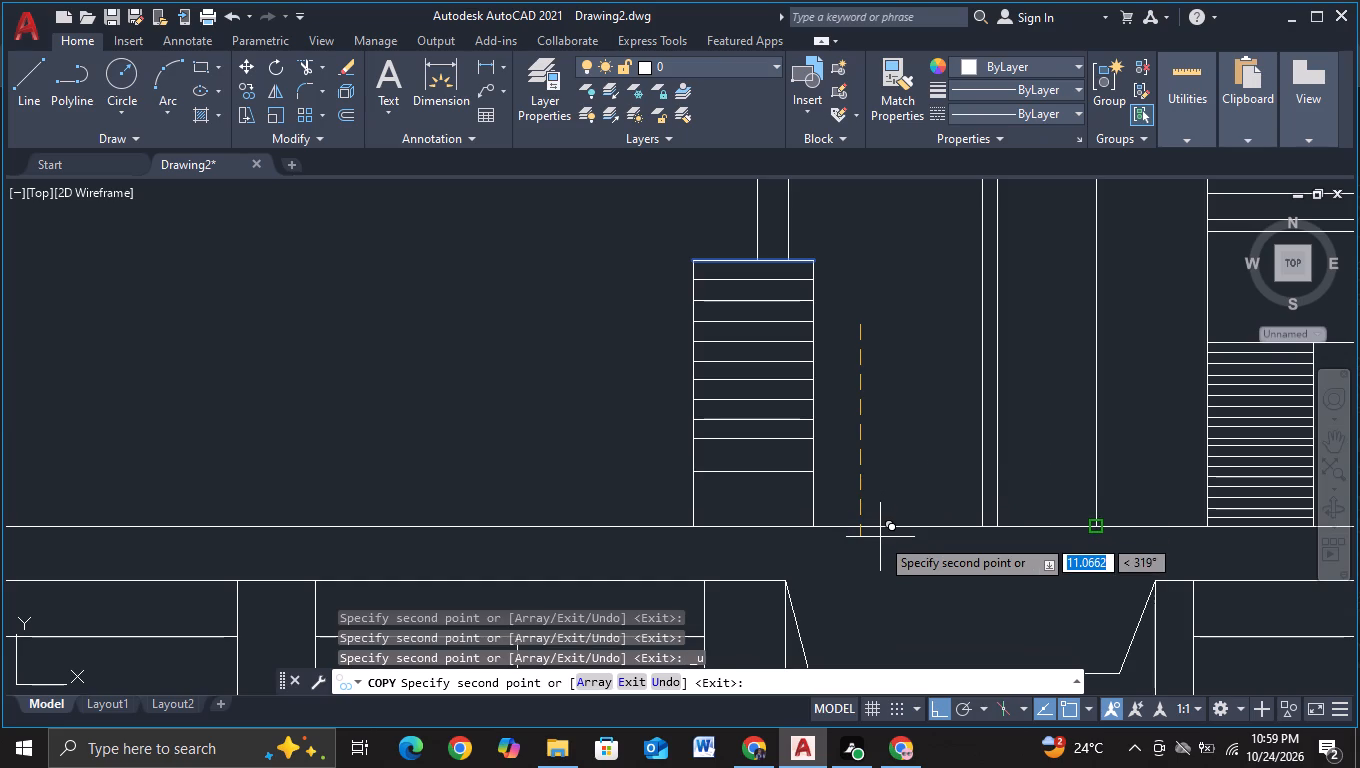
{"action": "key", "text": "F3"}
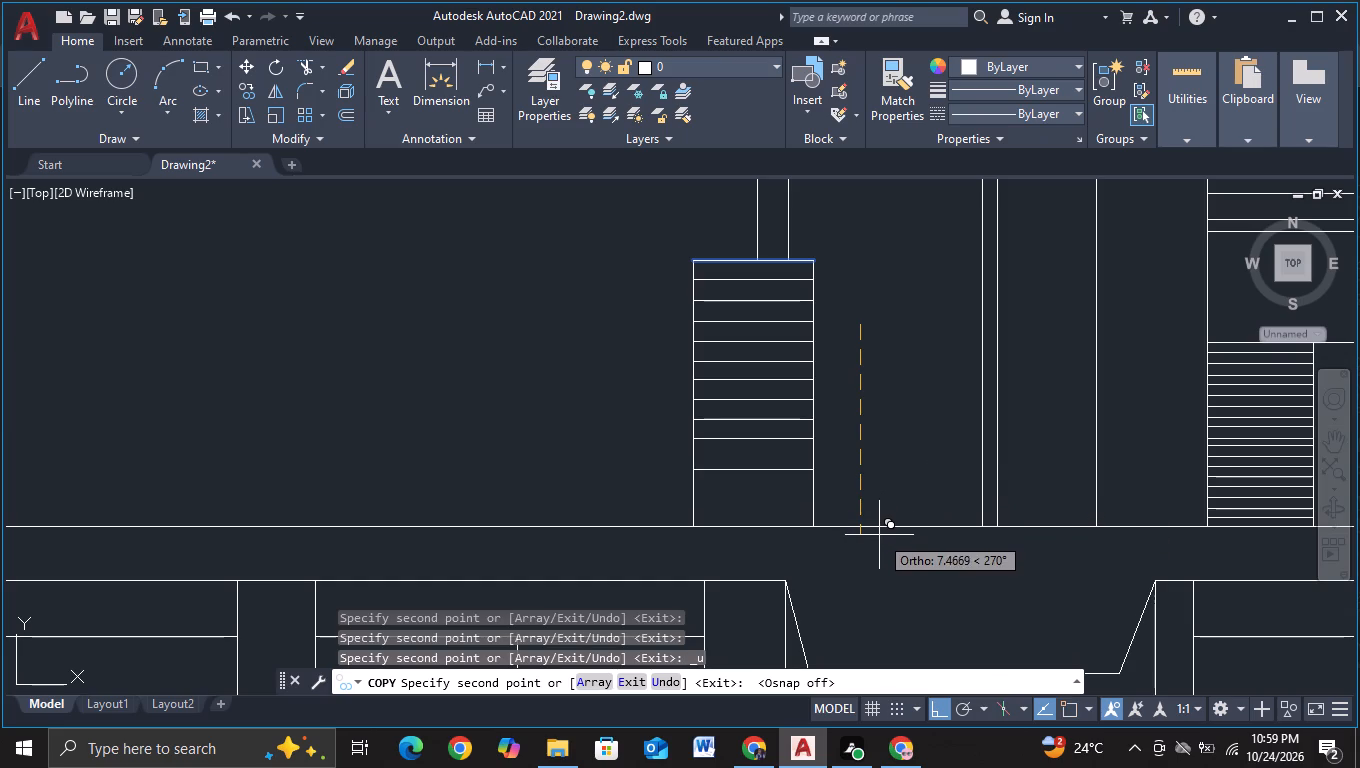
{"action": "left_click", "coordinate": [879, 523]}
{"action": "left_click", "coordinate": [879, 541]}
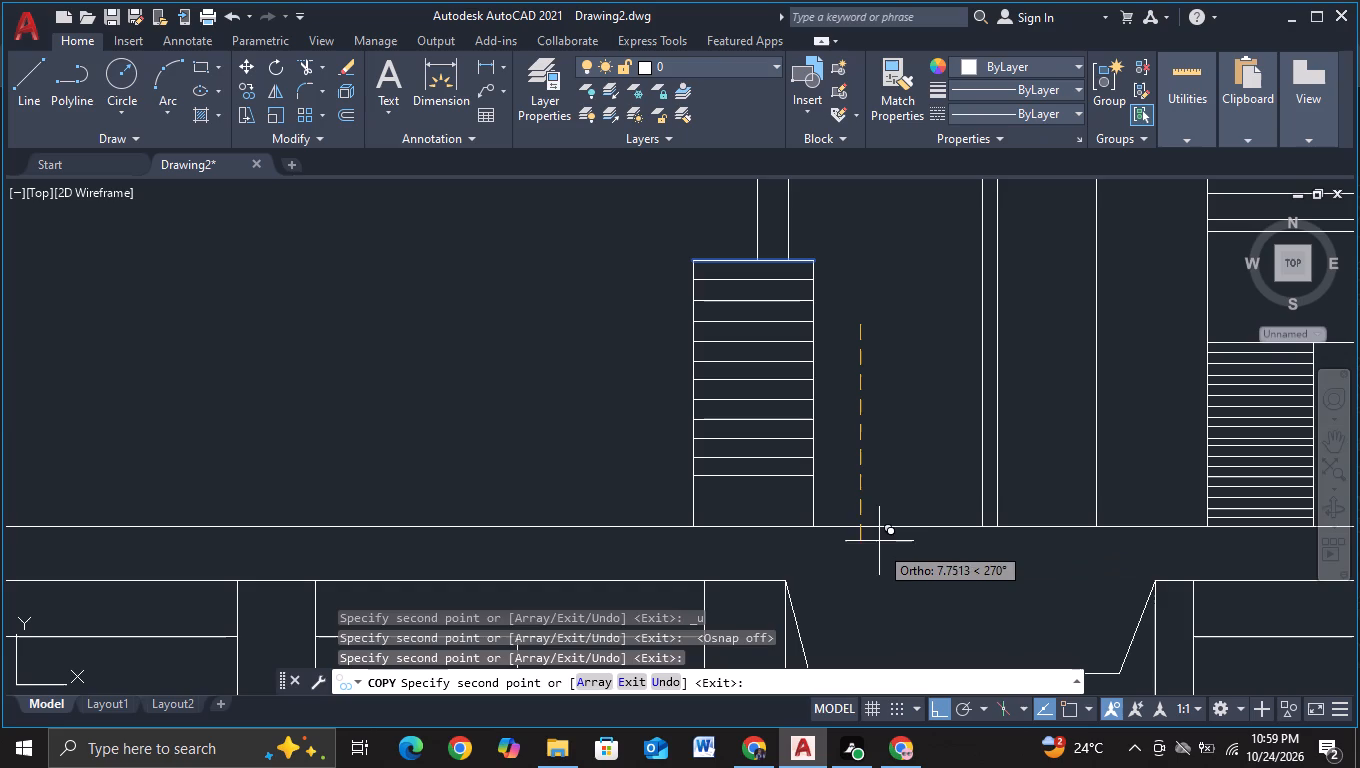
{"action": "left_click", "coordinate": [877, 559]}
{"action": "left_click", "coordinate": [876, 575]}
{"action": "key", "text": "Escape"}
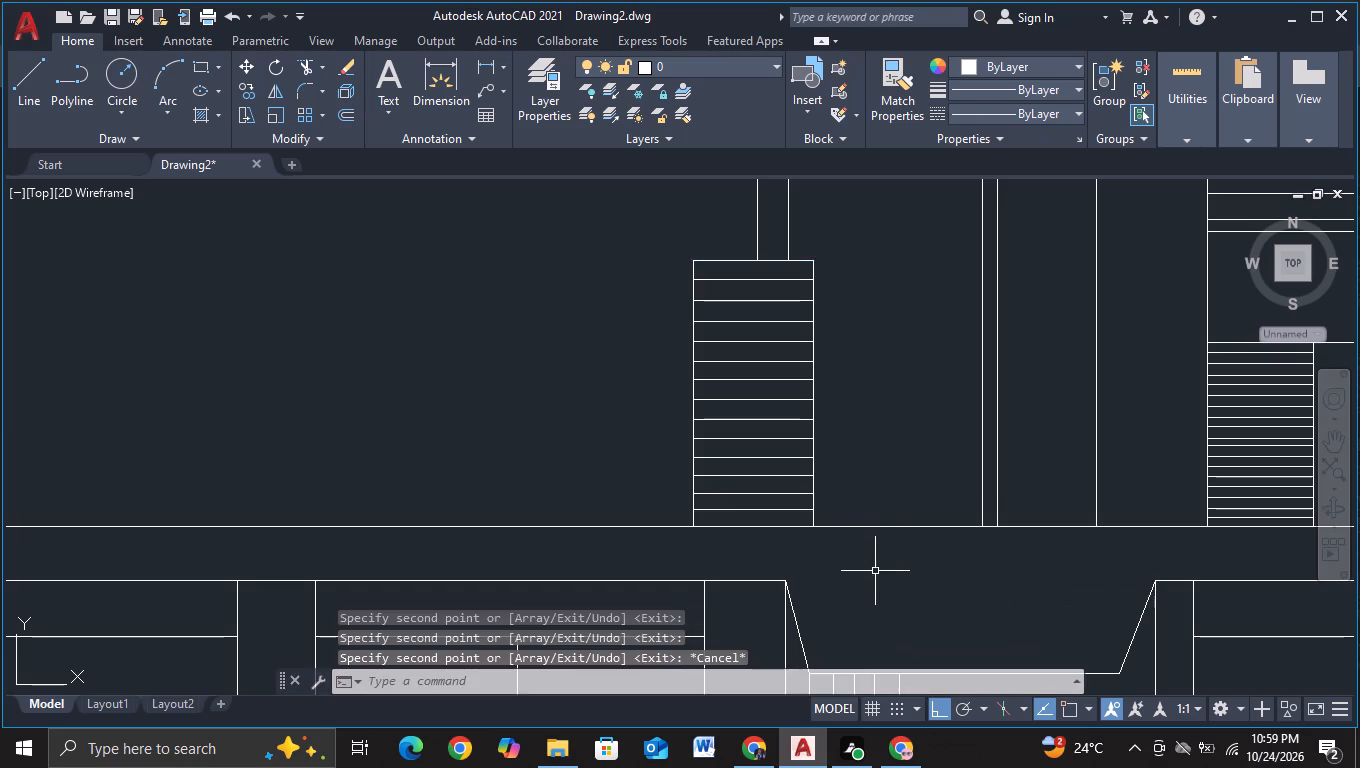
With object snap on, draw a line from the slatted block's top-left corner about 15.7 leftward, about 1.1 down, and back rightward past the block's left edge.
{"action": "scroll", "coordinate": [880, 553], "scroll_direction": "down", "scroll_amount": 2}
{"action": "middle_click_drag", "start_coordinate": [750, 479], "coordinate": [755, 455]}
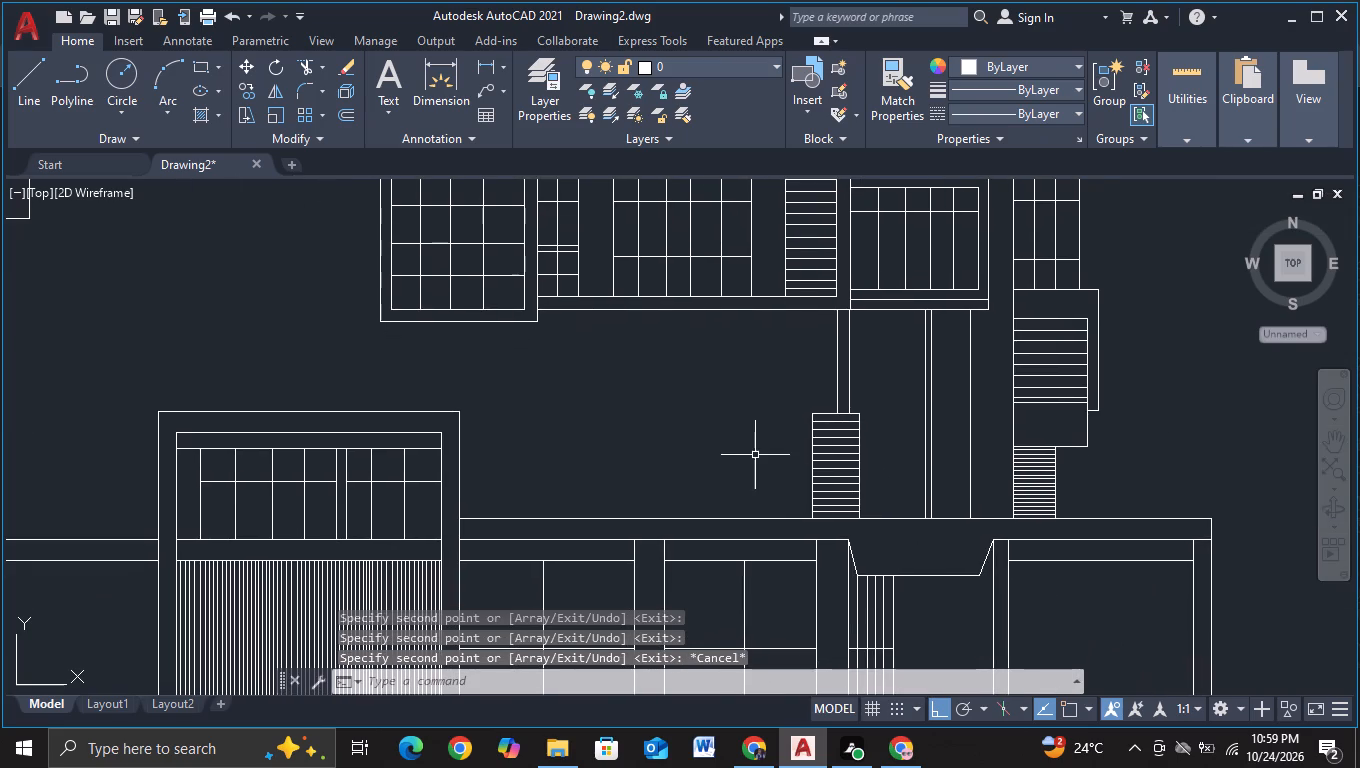
{"action": "left_click", "coordinate": [19, 85]}
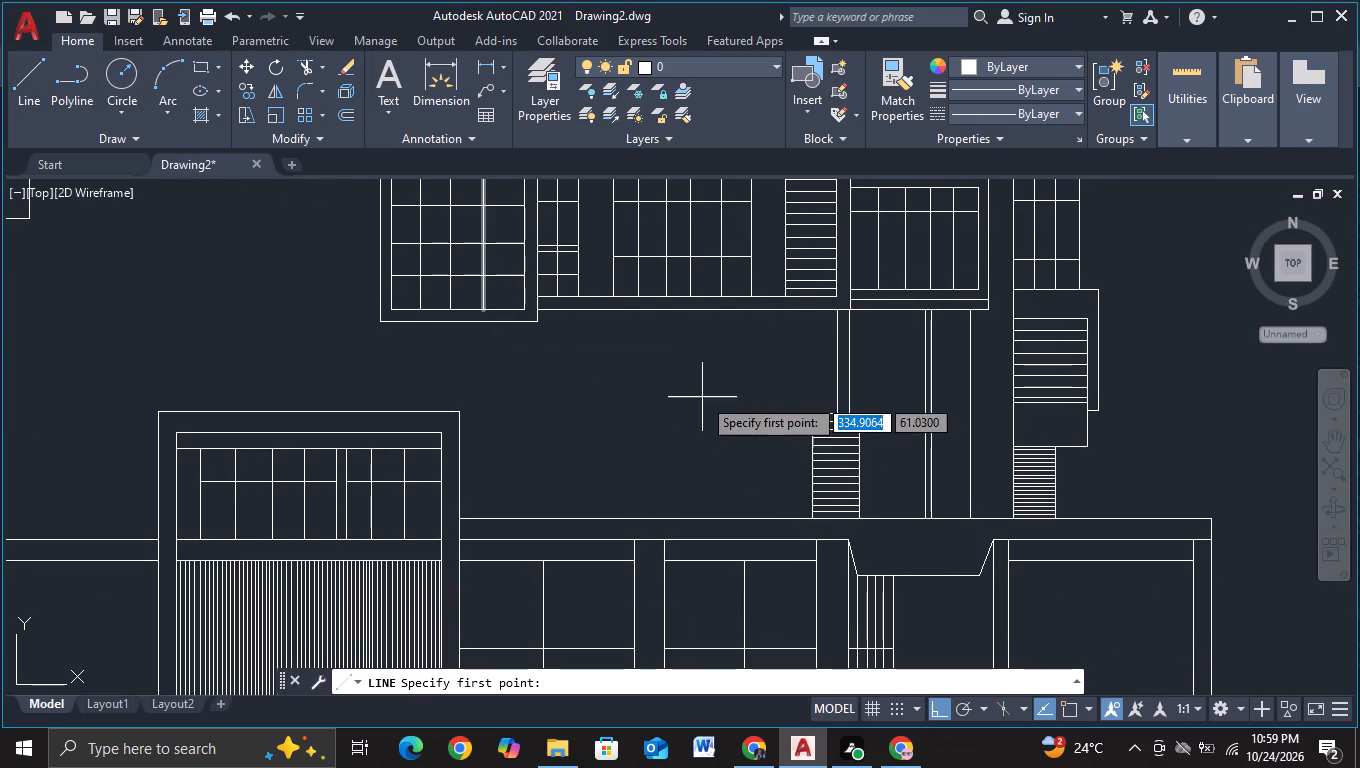
{"action": "key", "text": "F3"}
{"action": "left_click", "coordinate": [813, 416]}
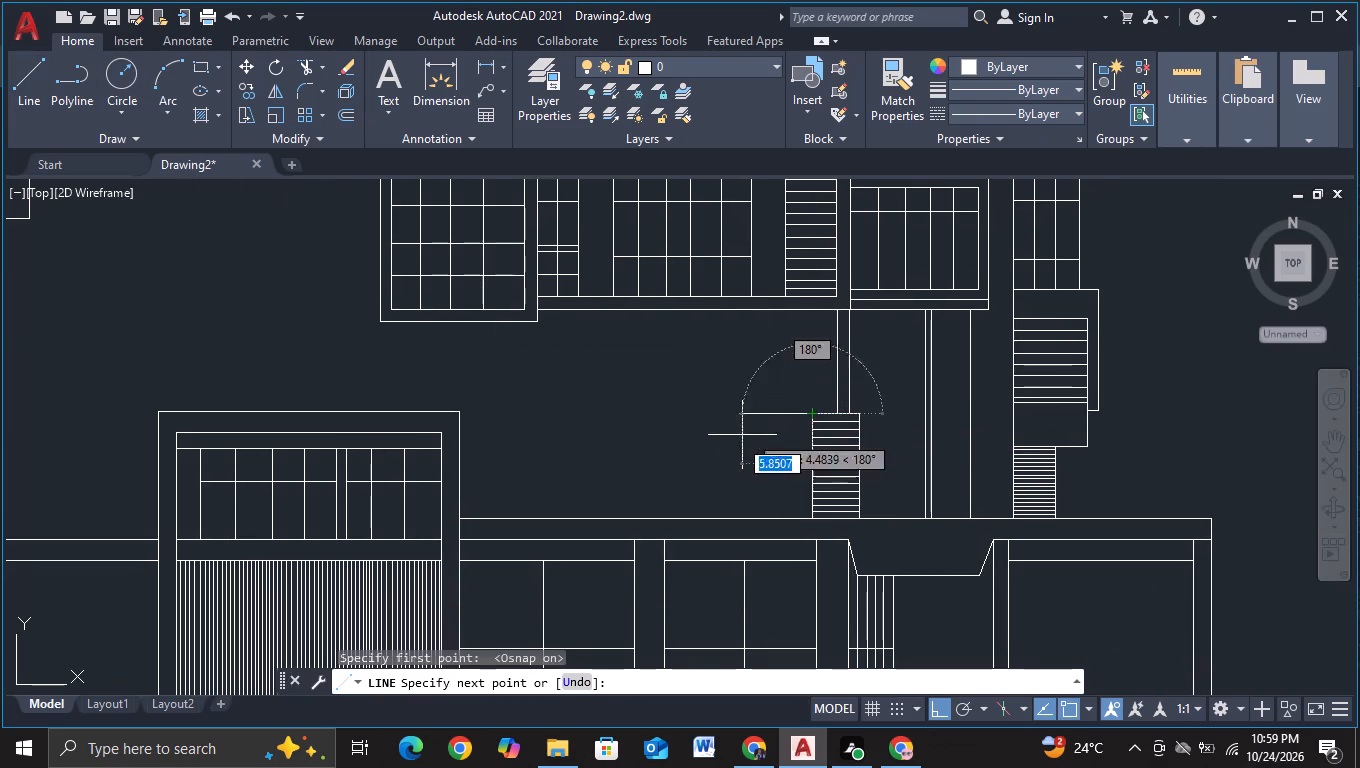
{"action": "left_click", "coordinate": [640, 423]}
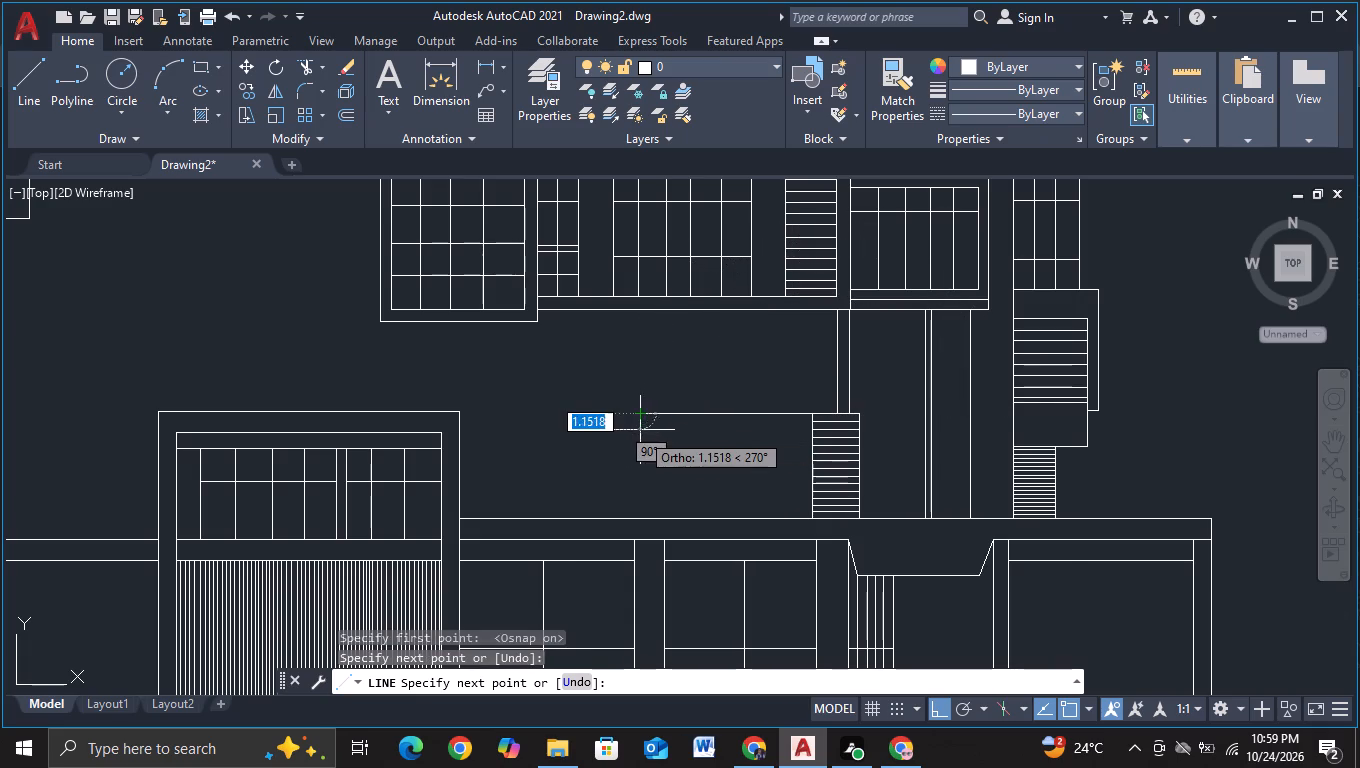
{"action": "scroll", "coordinate": [641, 433], "scroll_direction": "up", "scroll_amount": 2}
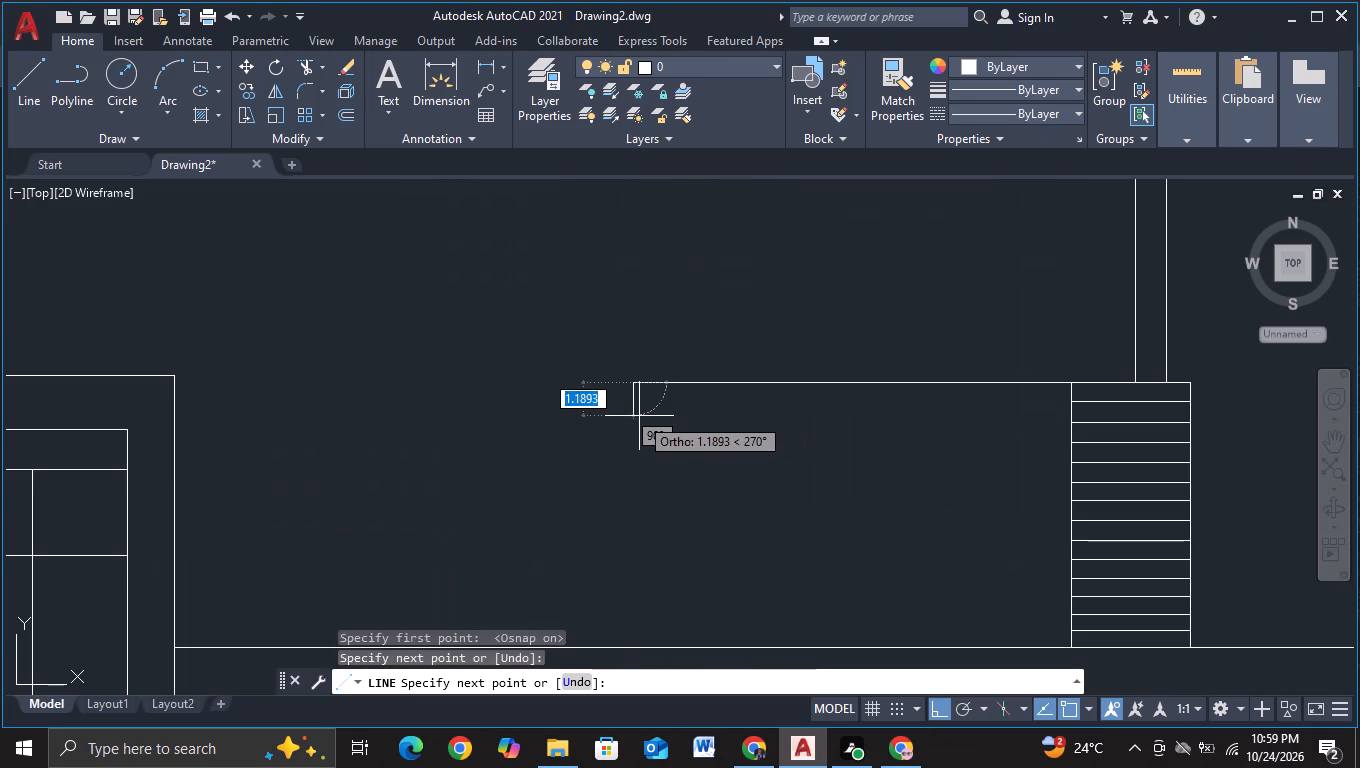
{"action": "left_click", "coordinate": [639, 413]}
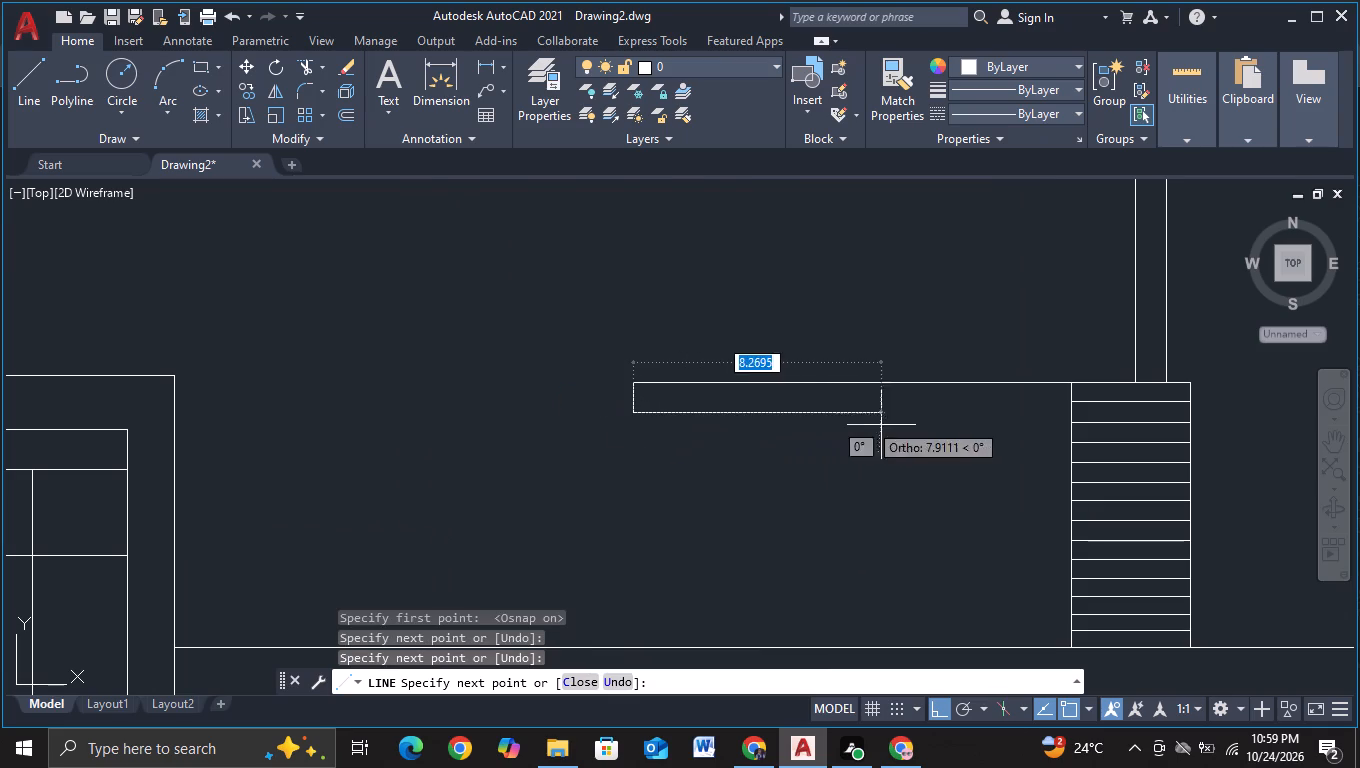
{"action": "scroll", "coordinate": [1088, 425], "scroll_direction": "up", "scroll_amount": 1}
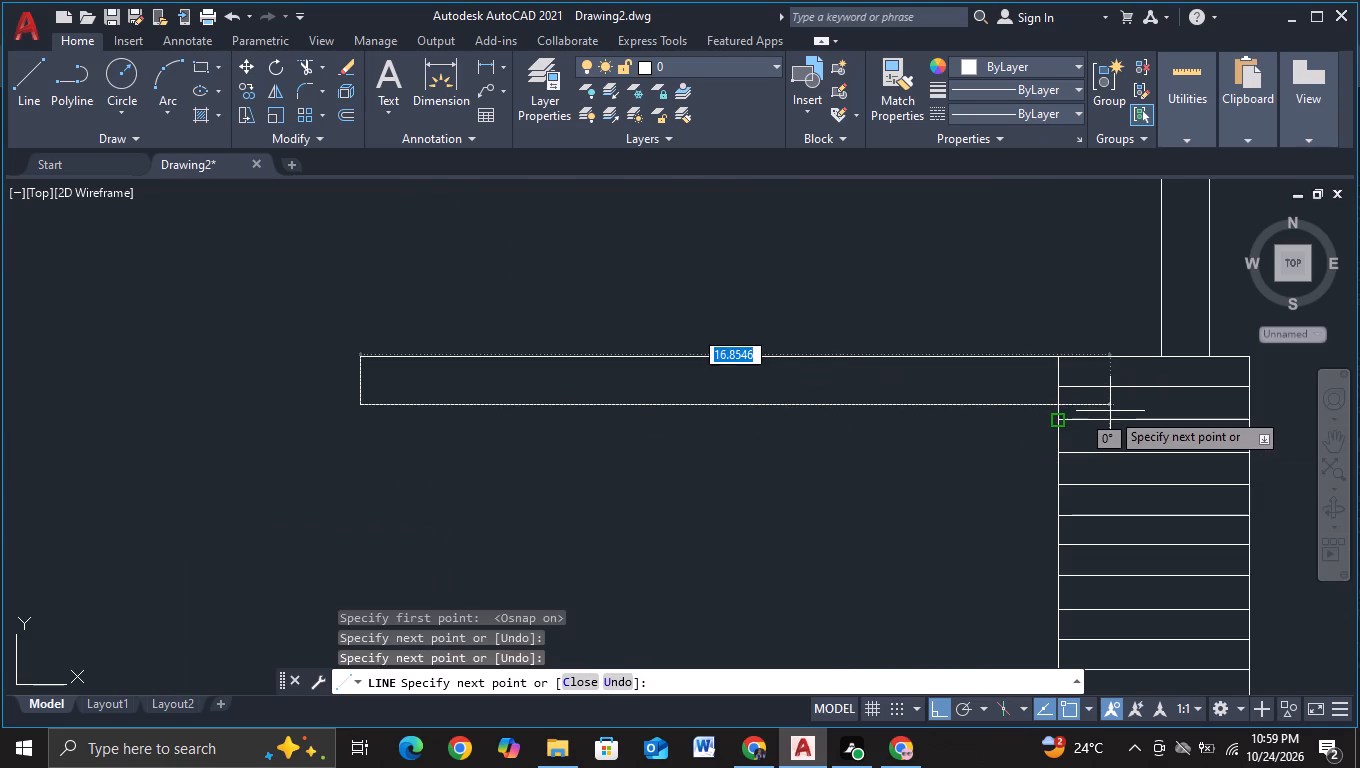
{"action": "scroll", "coordinate": [1099, 411], "scroll_direction": "up", "scroll_amount": 1}
{"action": "left_click", "coordinate": [1099, 411]}
{"action": "key", "text": "Escape"}
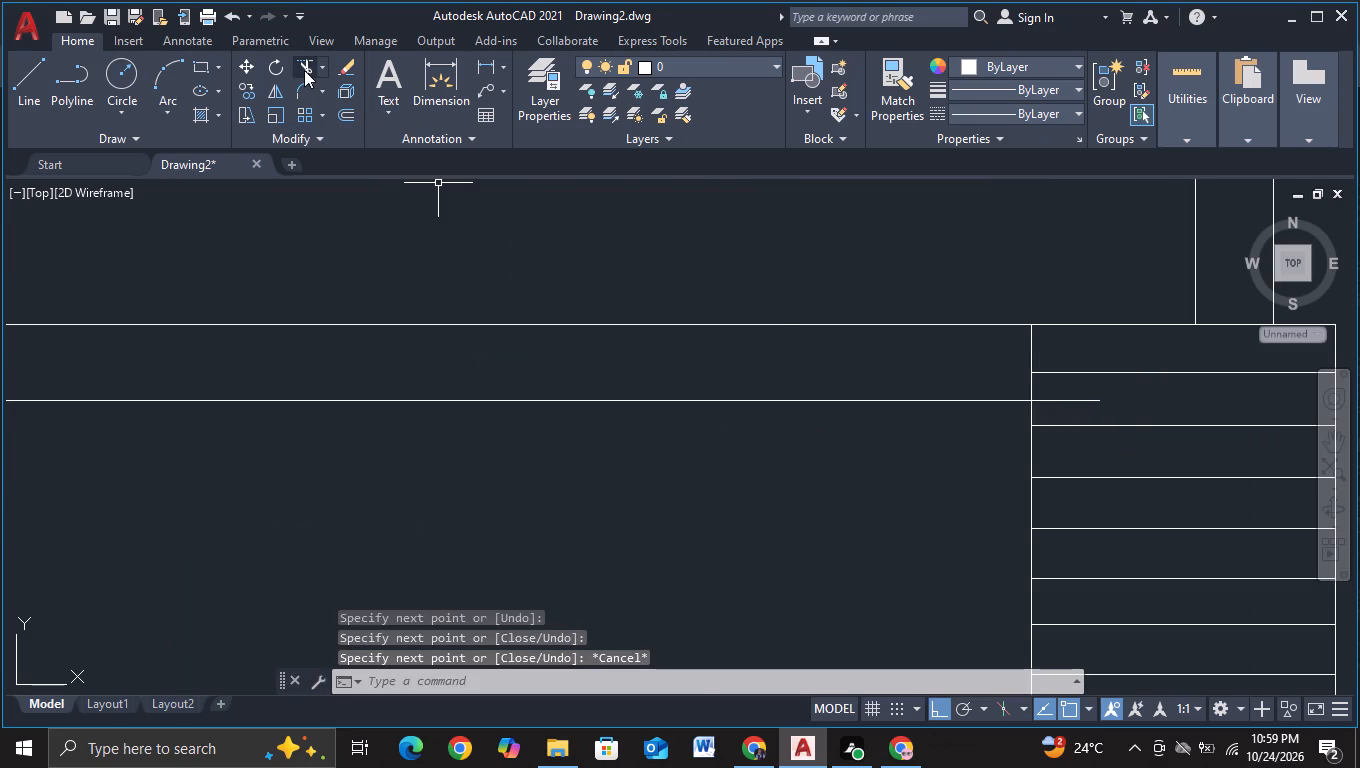
Trim the thin horizontal band's lower line where it overruns into the slatted block.
{"action": "left_click", "coordinate": [304, 70]}
{"action": "left_click", "coordinate": [1084, 403]}
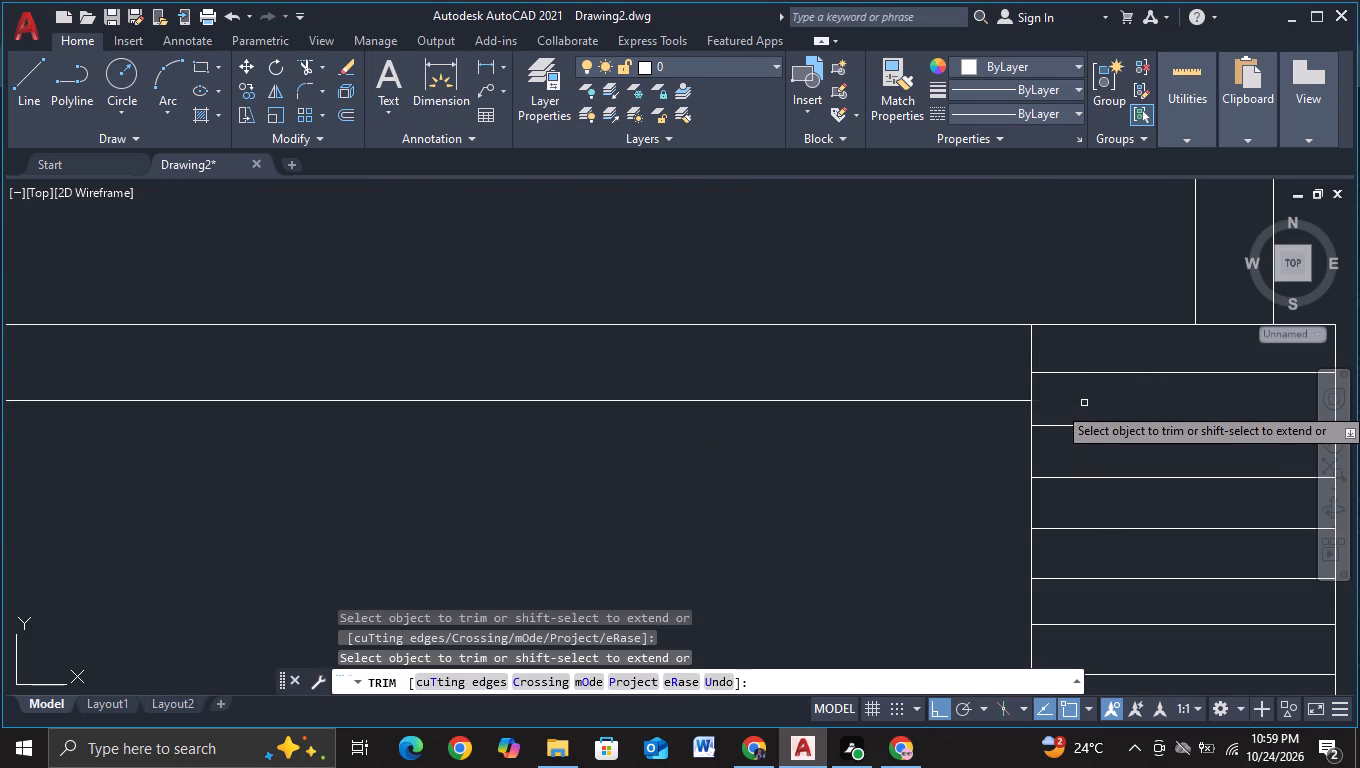
{"action": "scroll", "coordinate": [800, 497], "scroll_direction": "down", "scroll_amount": 3}
{"action": "middle_click_drag", "start_coordinate": [783, 533], "coordinate": [849, 507]}
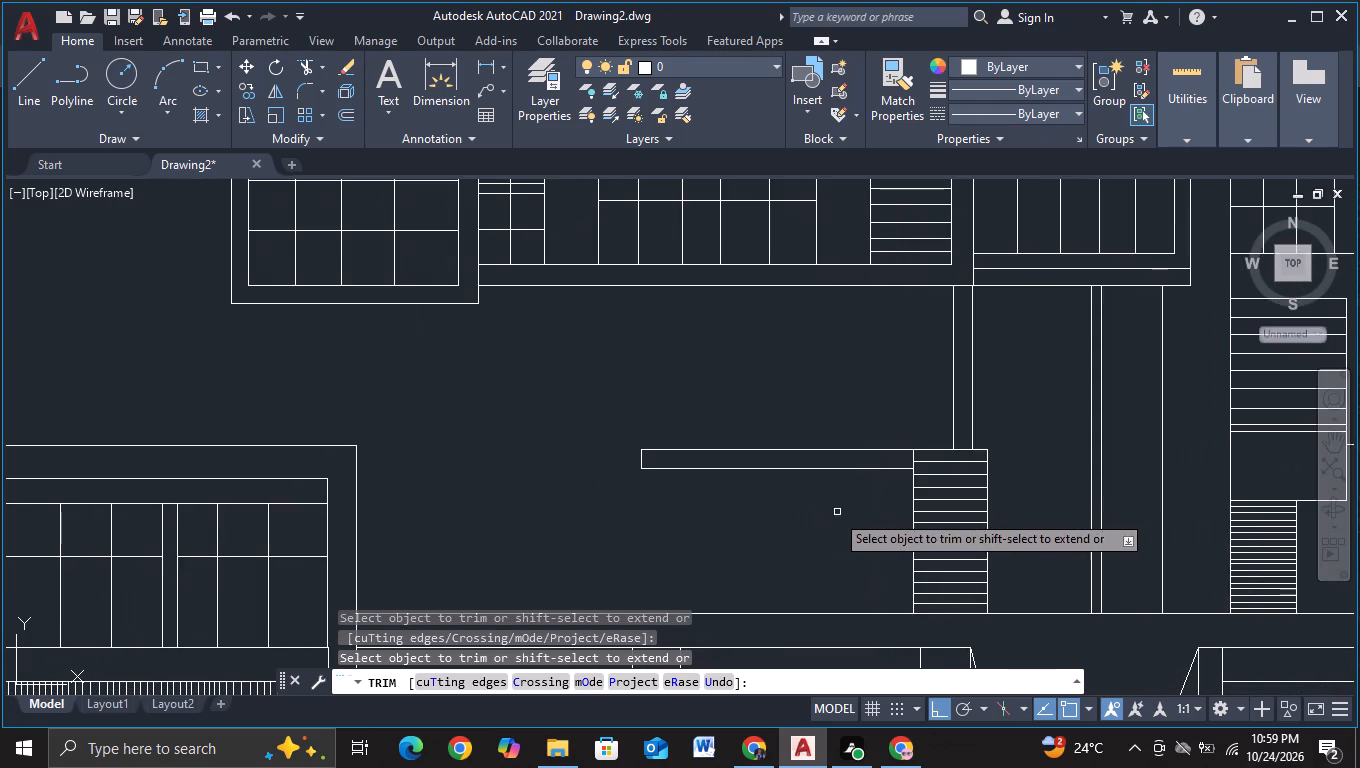
{"action": "key", "text": "Escape"}
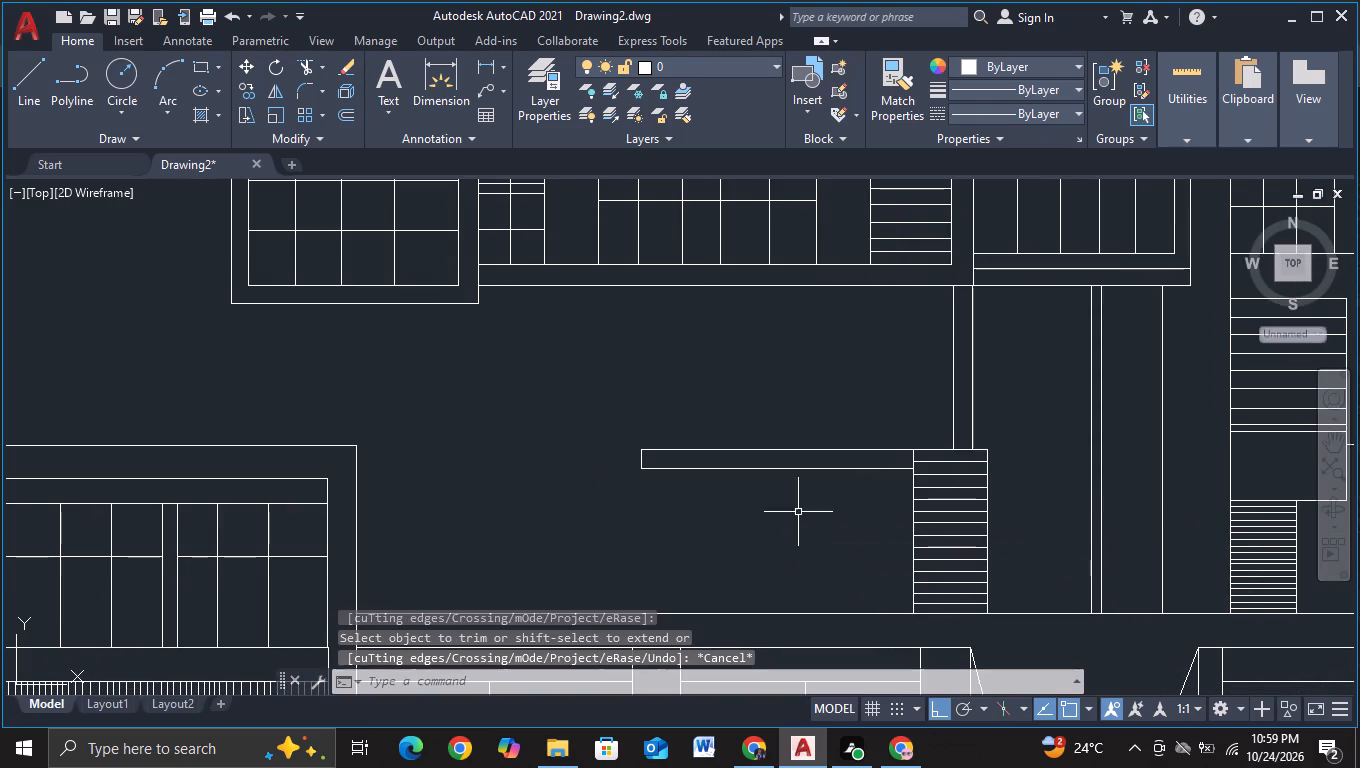
Copy the left column line leftward five times at roughly even spacing, ending at the thin band's left end, with object snap off for the last three.
{"action": "left_click", "coordinate": [955, 361]}
{"action": "key", "text": "c"}
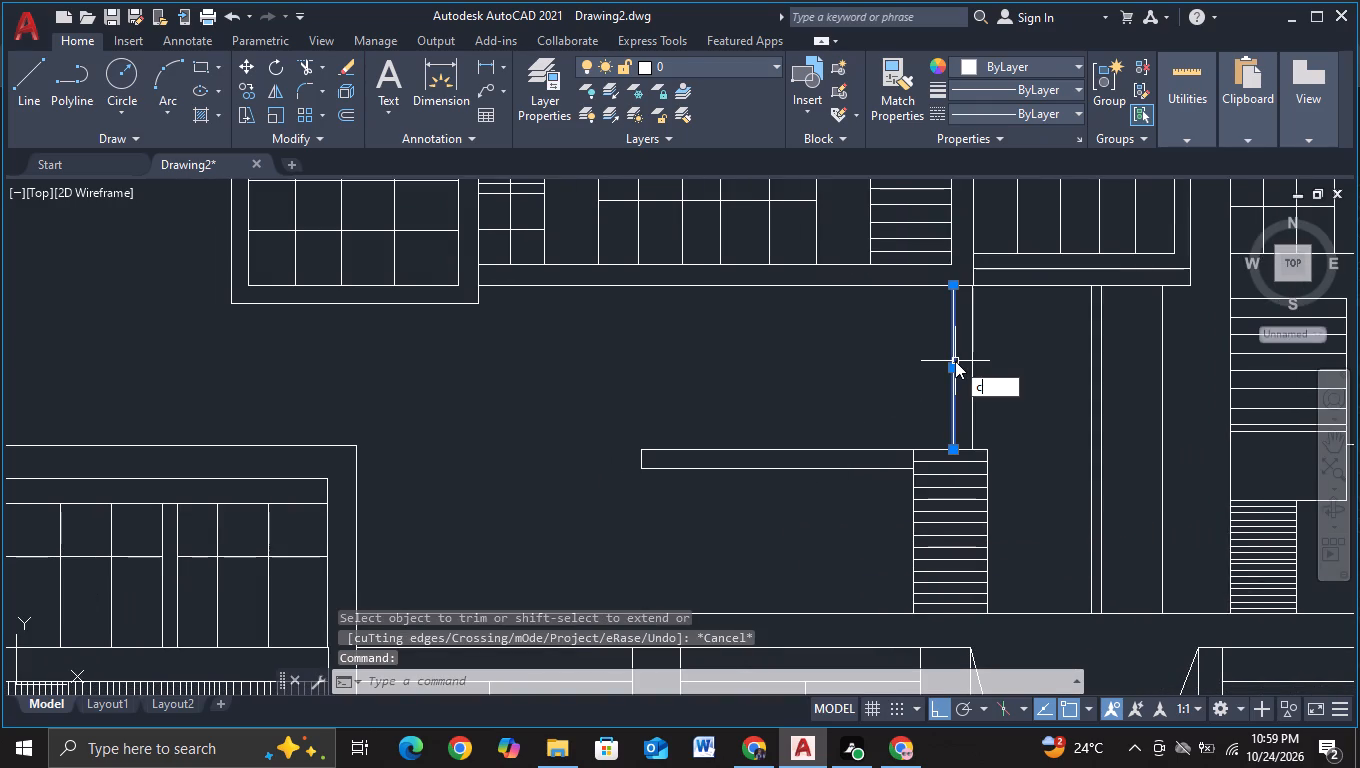
{"action": "double_click", "coordinate": [1076, 425]}
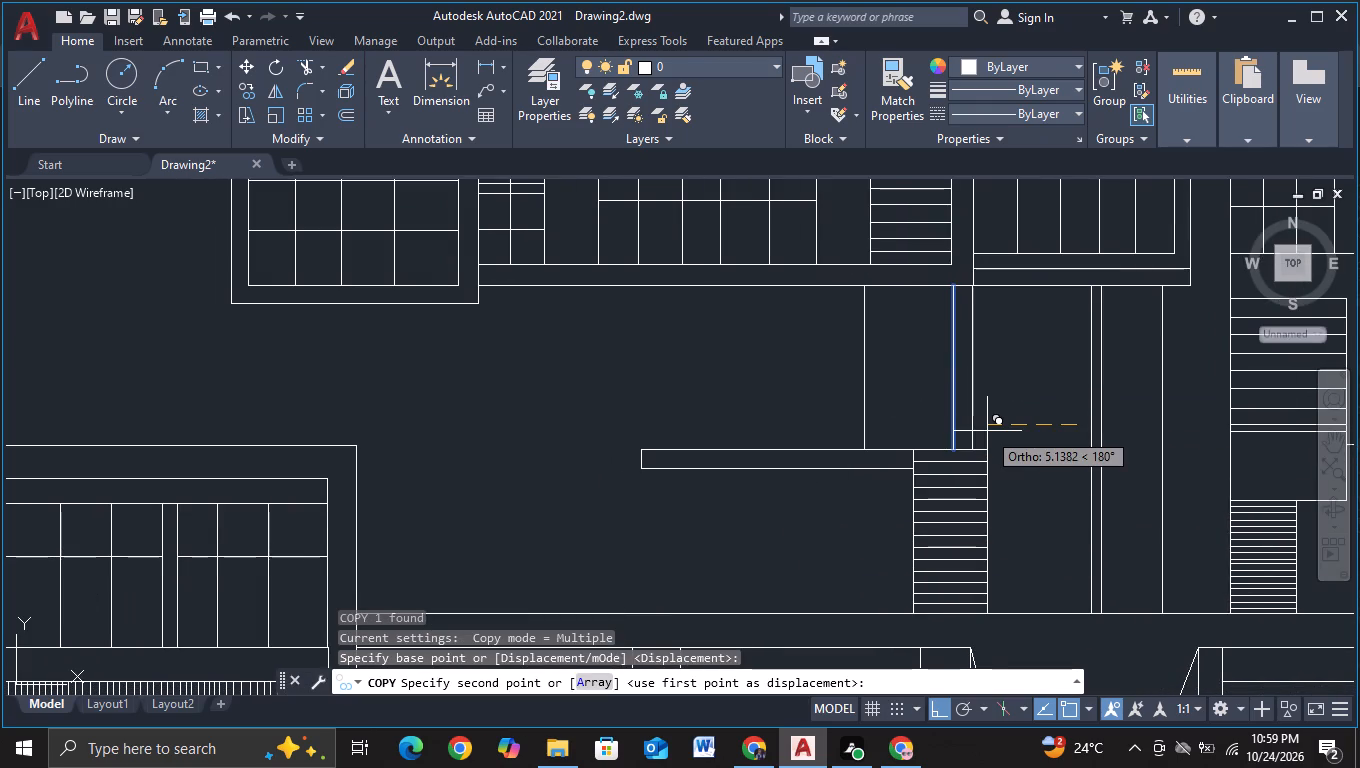
{"action": "left_click", "coordinate": [995, 431]}
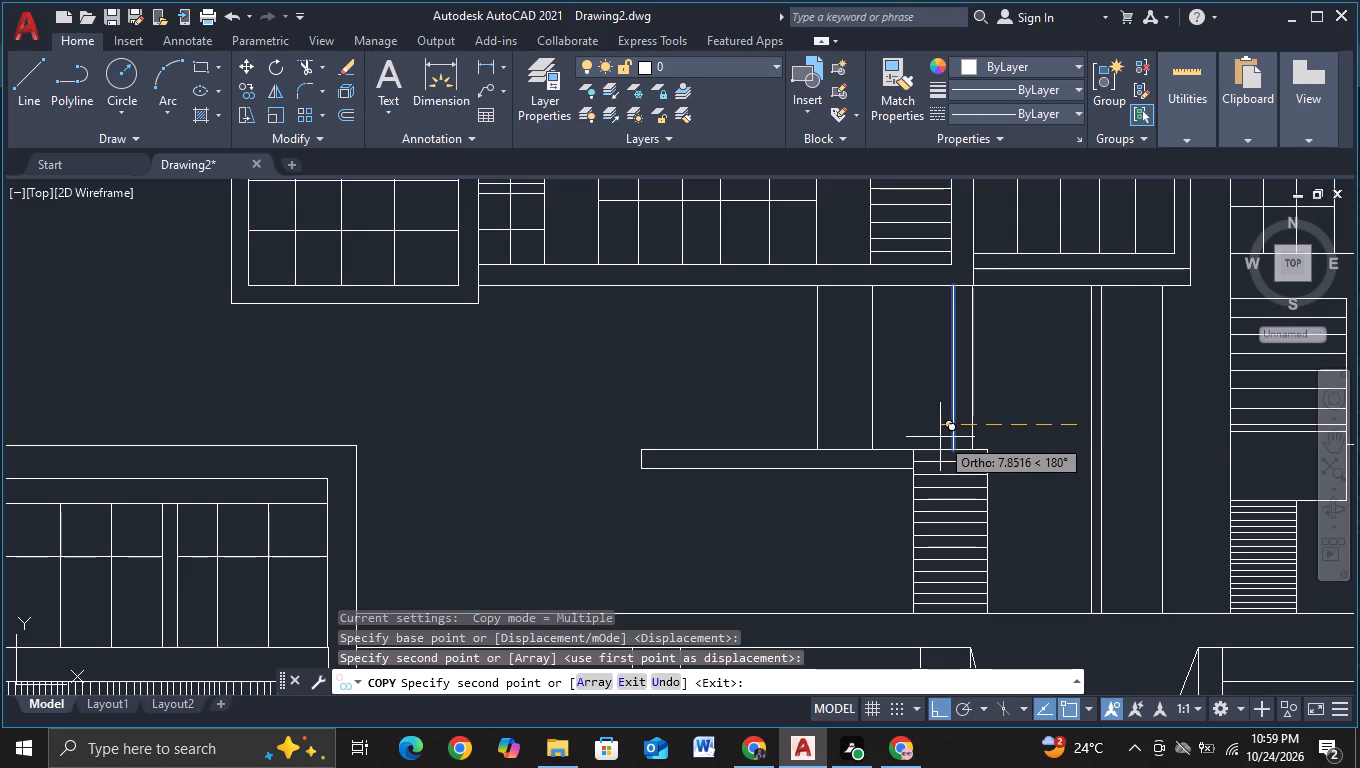
{"action": "left_click", "coordinate": [940, 437]}
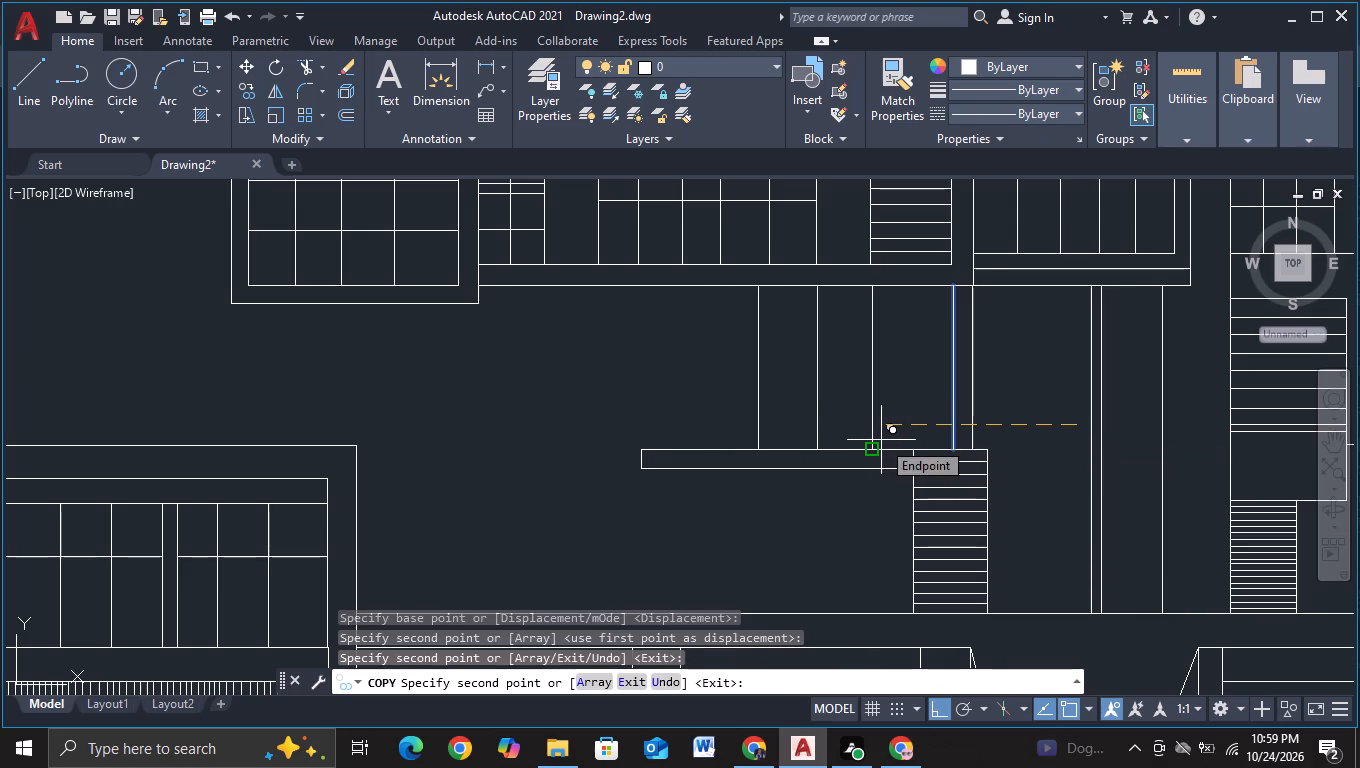
{"action": "key", "text": "F3"}
{"action": "left_click", "coordinate": [881, 440]}
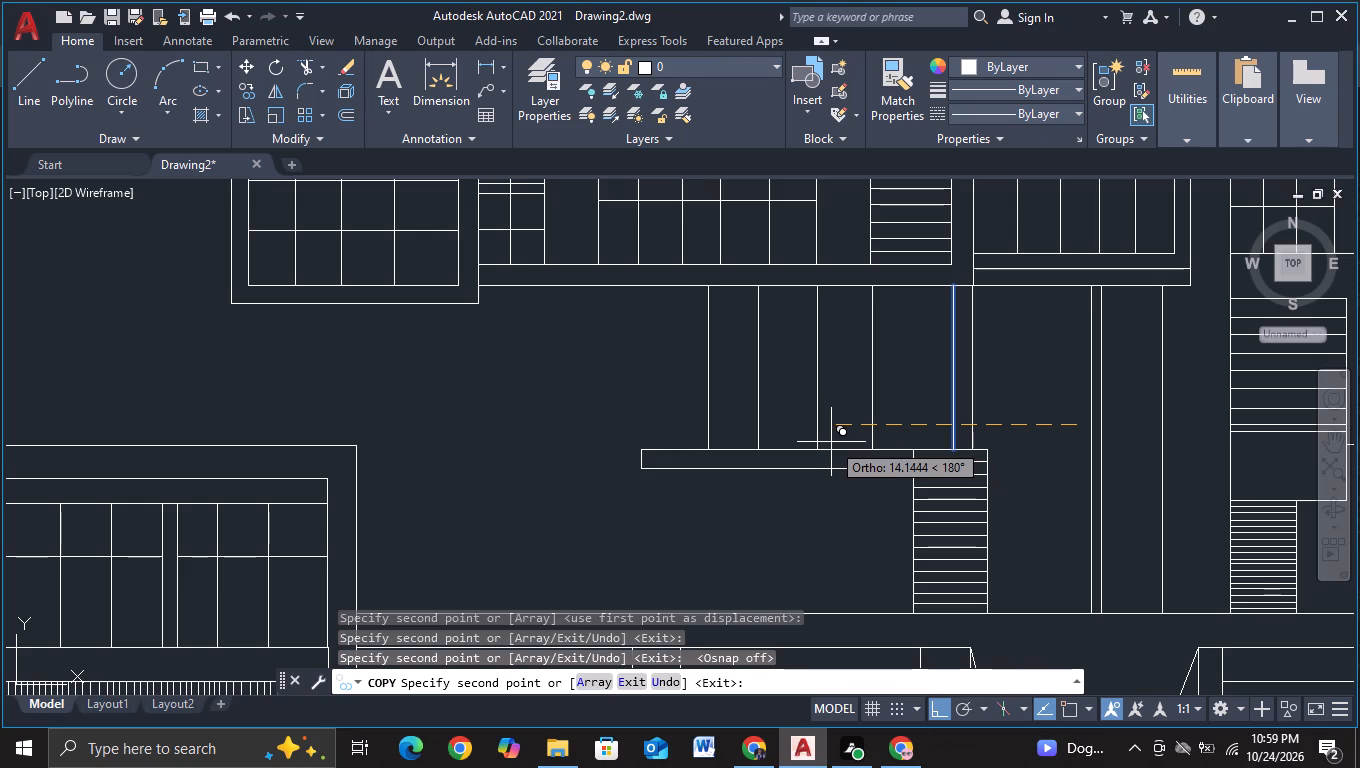
{"action": "left_click", "coordinate": [822, 442]}
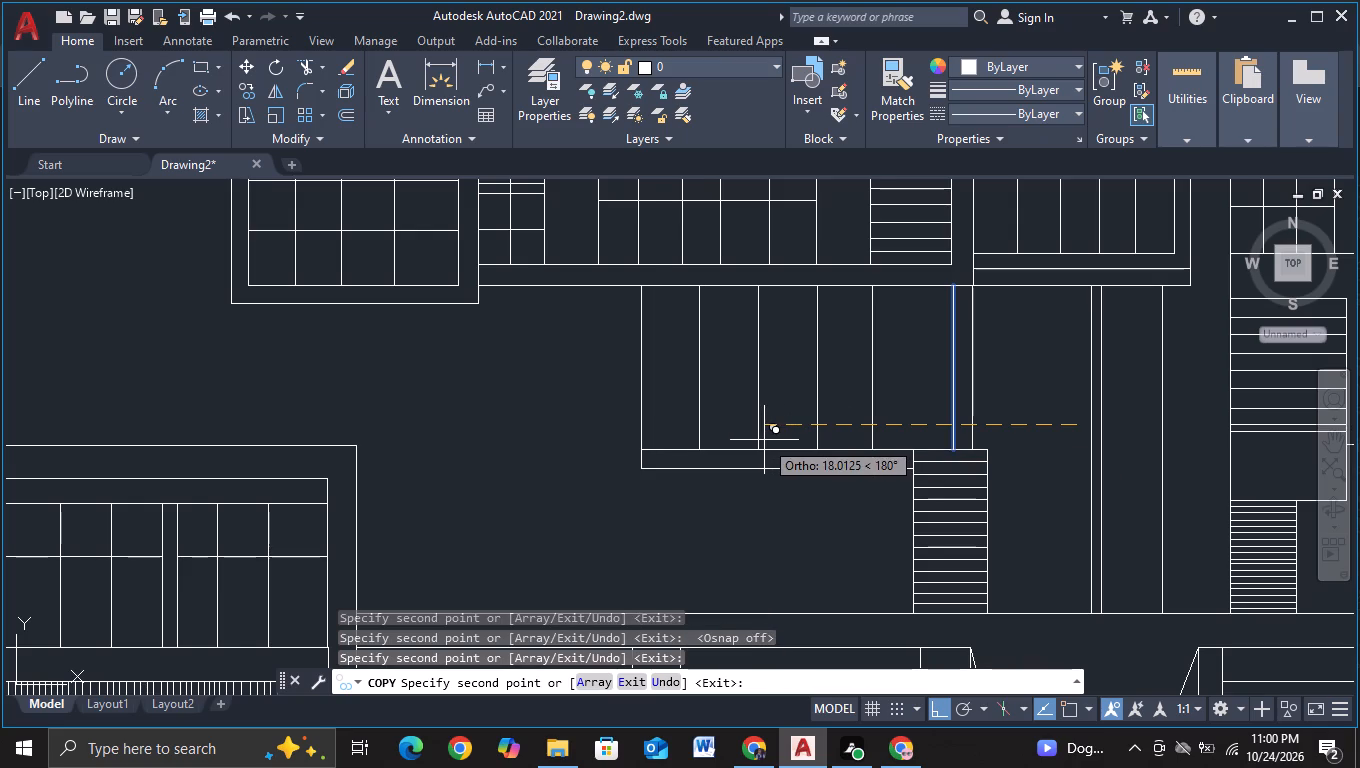
{"action": "scroll", "coordinate": [764, 440], "scroll_direction": "up", "scroll_amount": 1}
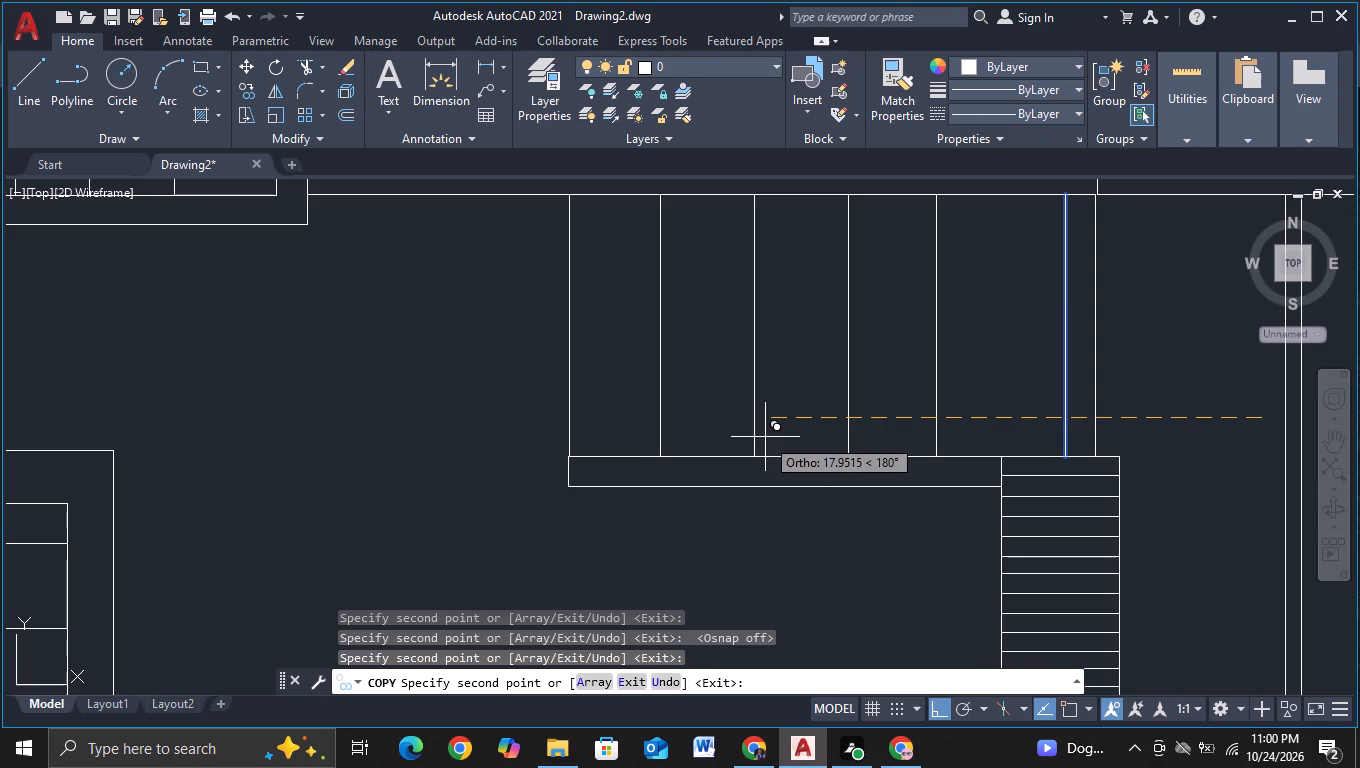
{"action": "left_click", "coordinate": [765, 437]}
{"action": "scroll", "coordinate": [765, 437], "scroll_direction": "down", "scroll_amount": 1}
{"action": "key", "text": "Escape"}
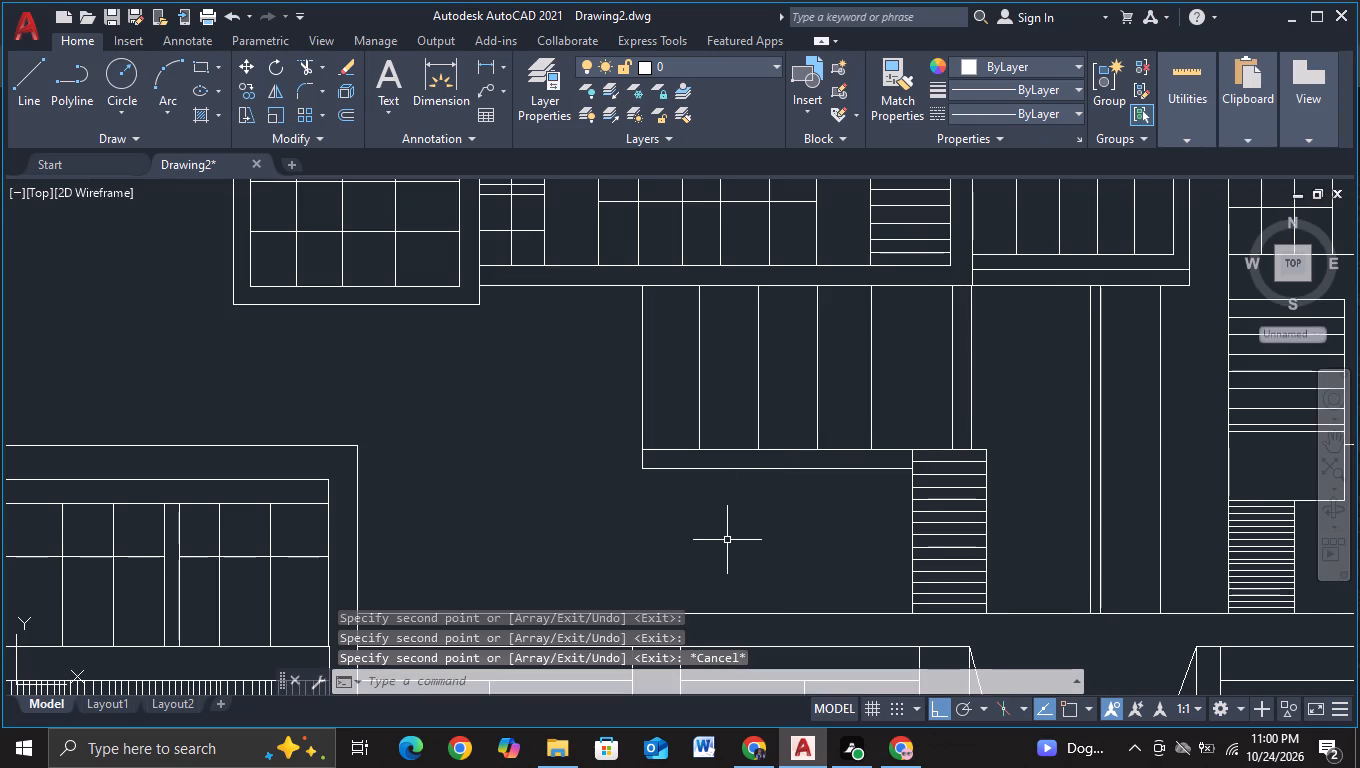
With object snap on, draw a horizontal line about 17.6 long rightward from the lower-left block's top-right corner, past the leftmost column line.
{"action": "scroll", "coordinate": [730, 538], "scroll_direction": "down", "scroll_amount": 1}
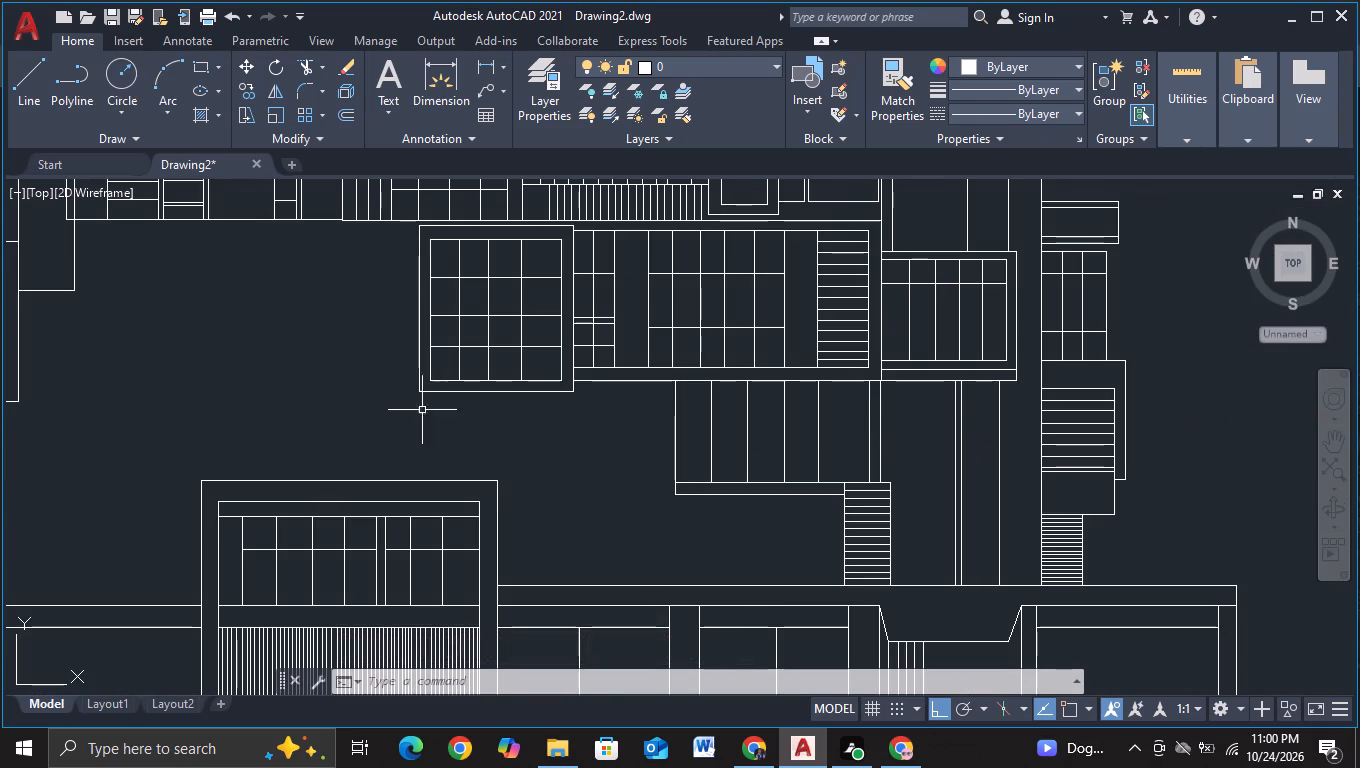
{"action": "left_click", "coordinate": [38, 108]}
{"action": "scroll", "coordinate": [552, 453], "scroll_direction": "up", "scroll_amount": 2}
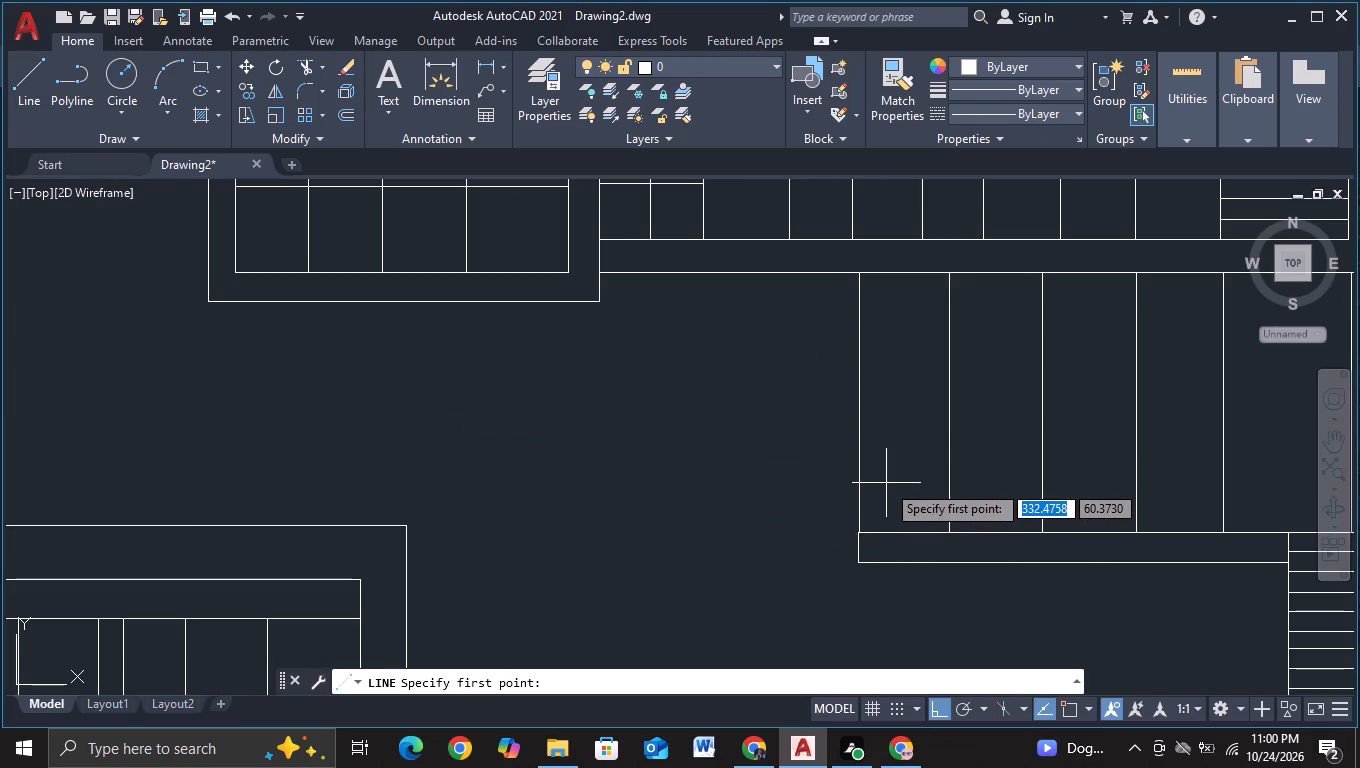
{"action": "key", "text": "F3"}
{"action": "left_click", "coordinate": [402, 526]}
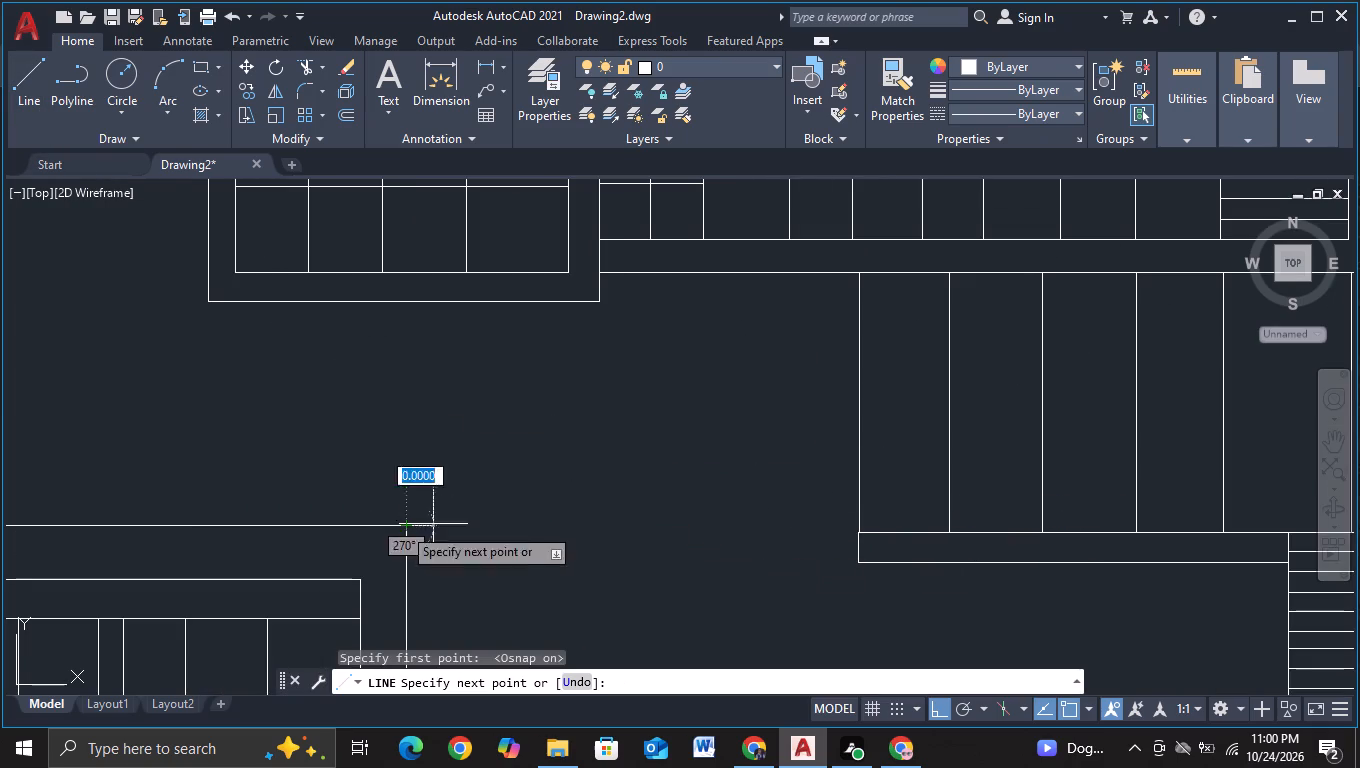
{"action": "scroll", "coordinate": [878, 499], "scroll_direction": "up", "scroll_amount": 1}
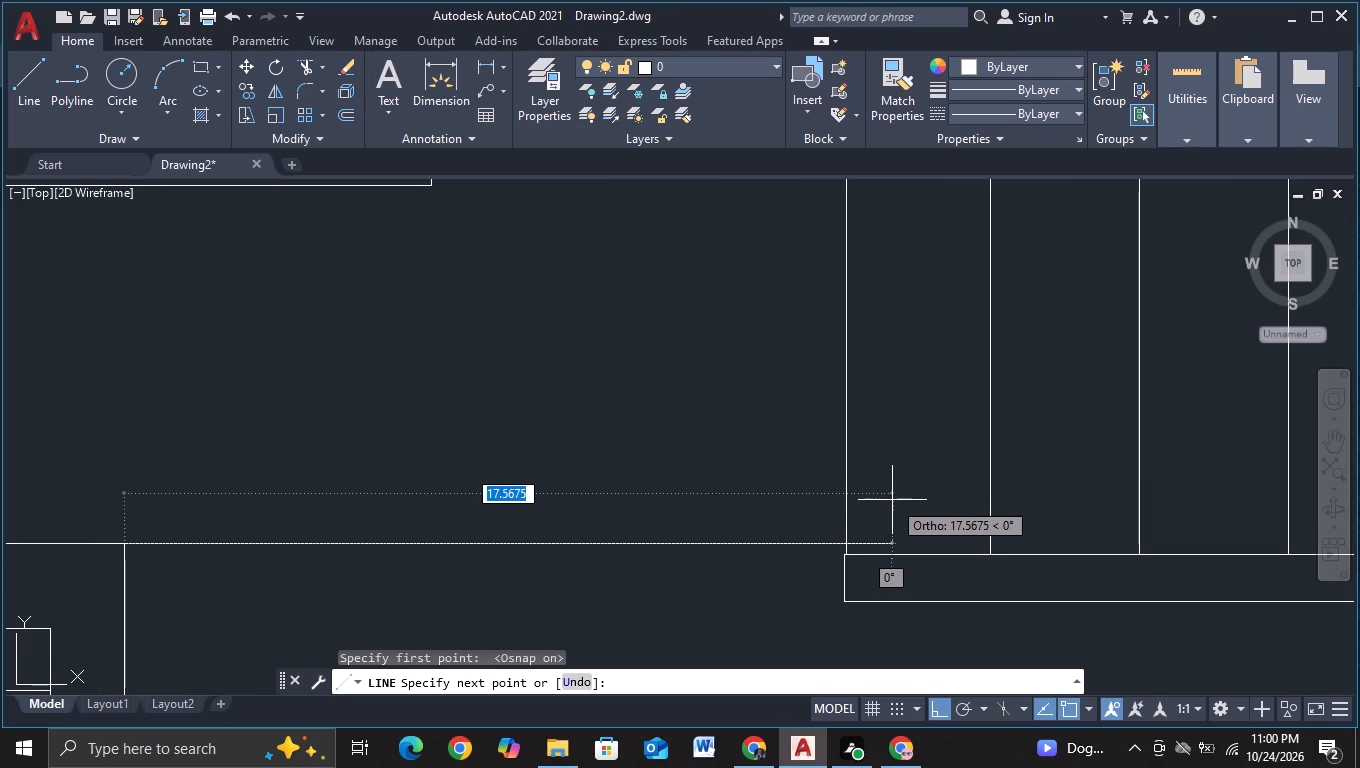
{"action": "left_click", "coordinate": [892, 500]}
{"action": "key", "text": "Escape"}
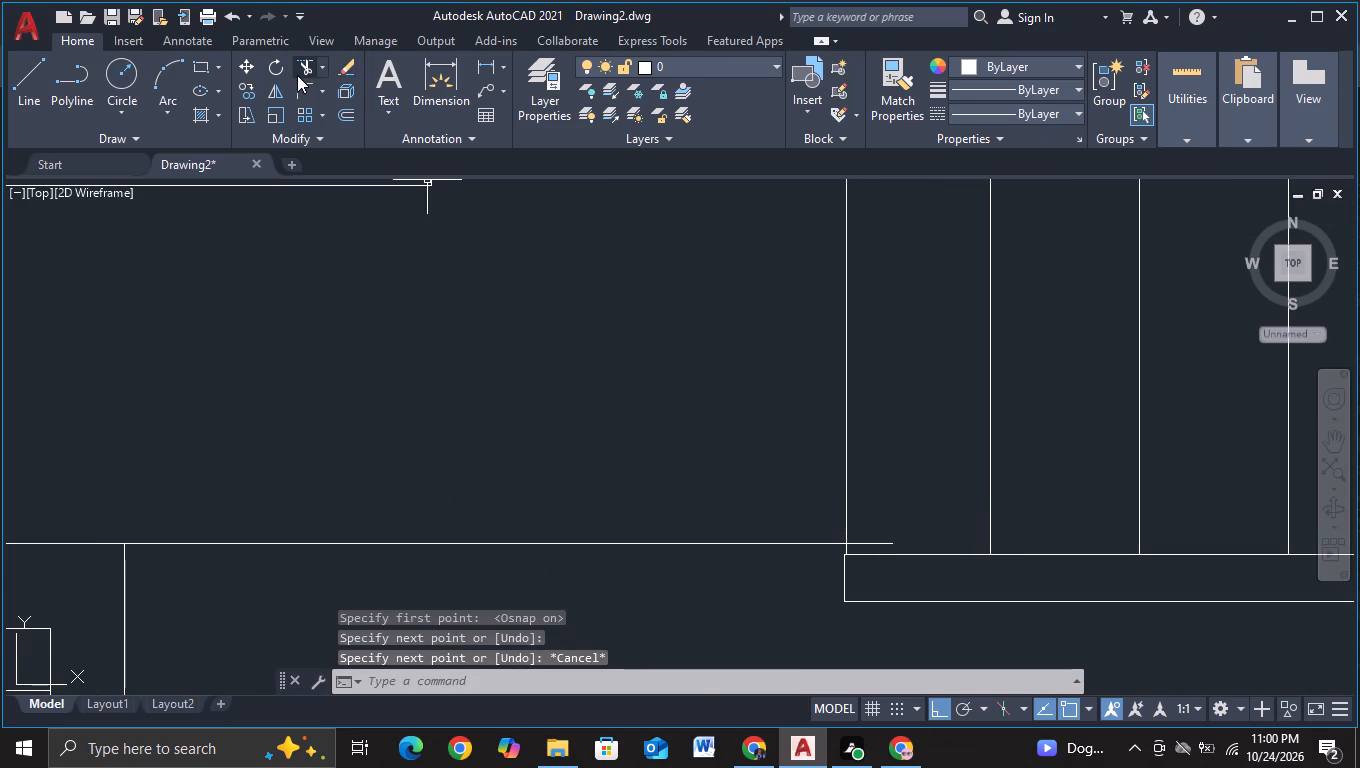
Trim the new horizontal line where it overruns past the leftmost column line.
{"action": "left_click", "coordinate": [300, 74]}
{"action": "left_click", "coordinate": [887, 547]}
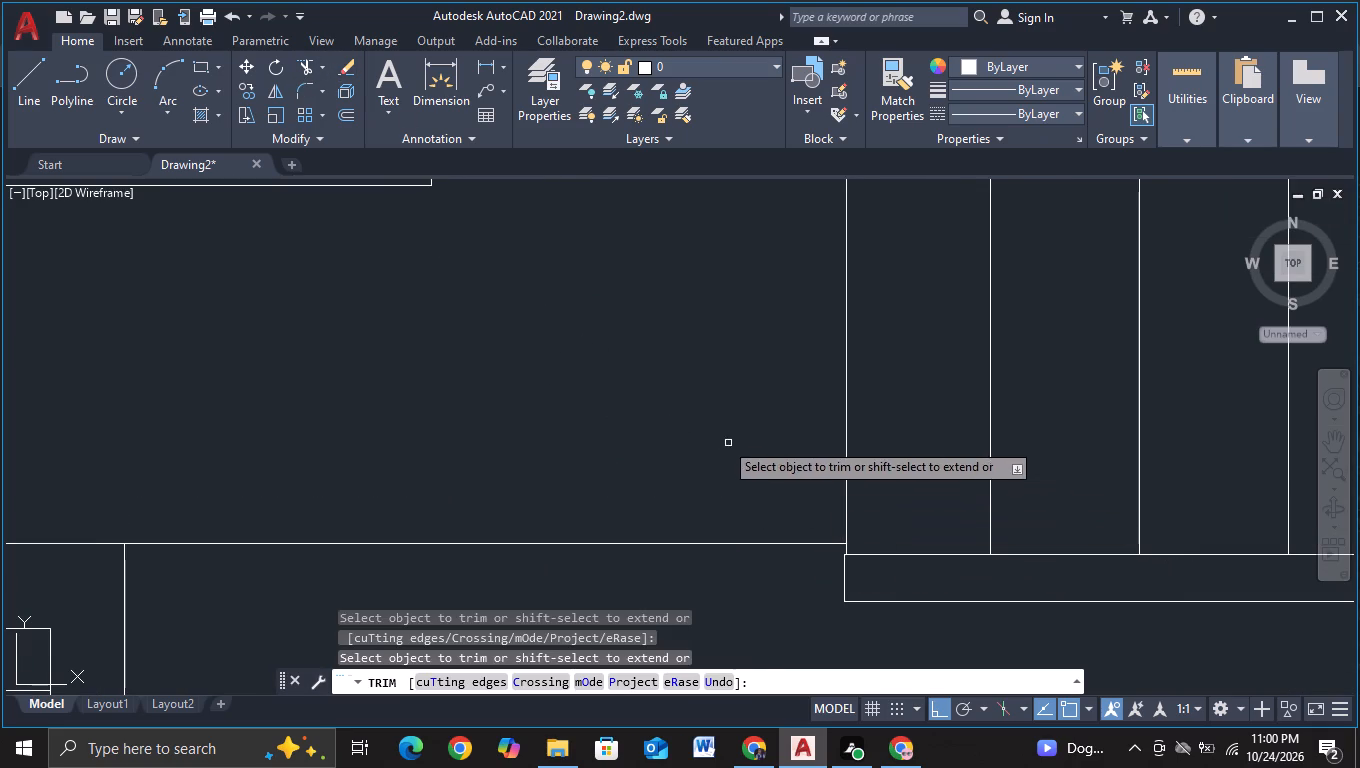
{"action": "key", "text": "Escape"}
Copy the trimmed horizontal line a short distance upward to form a thin ledge beside the leftmost column line.
{"action": "scroll", "coordinate": [712, 445], "scroll_direction": "down", "scroll_amount": 2}
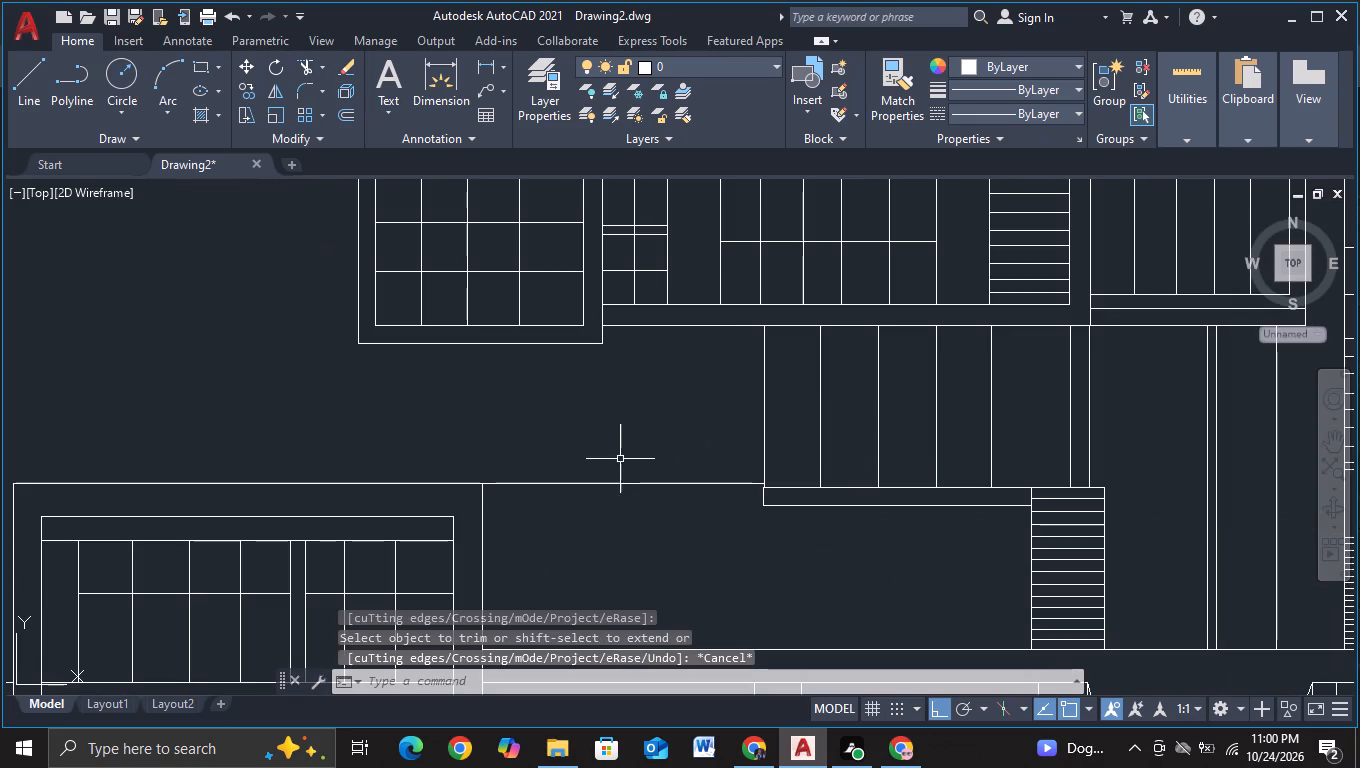
{"action": "left_click", "coordinate": [17, 100]}
{"action": "key", "text": "Escape"}
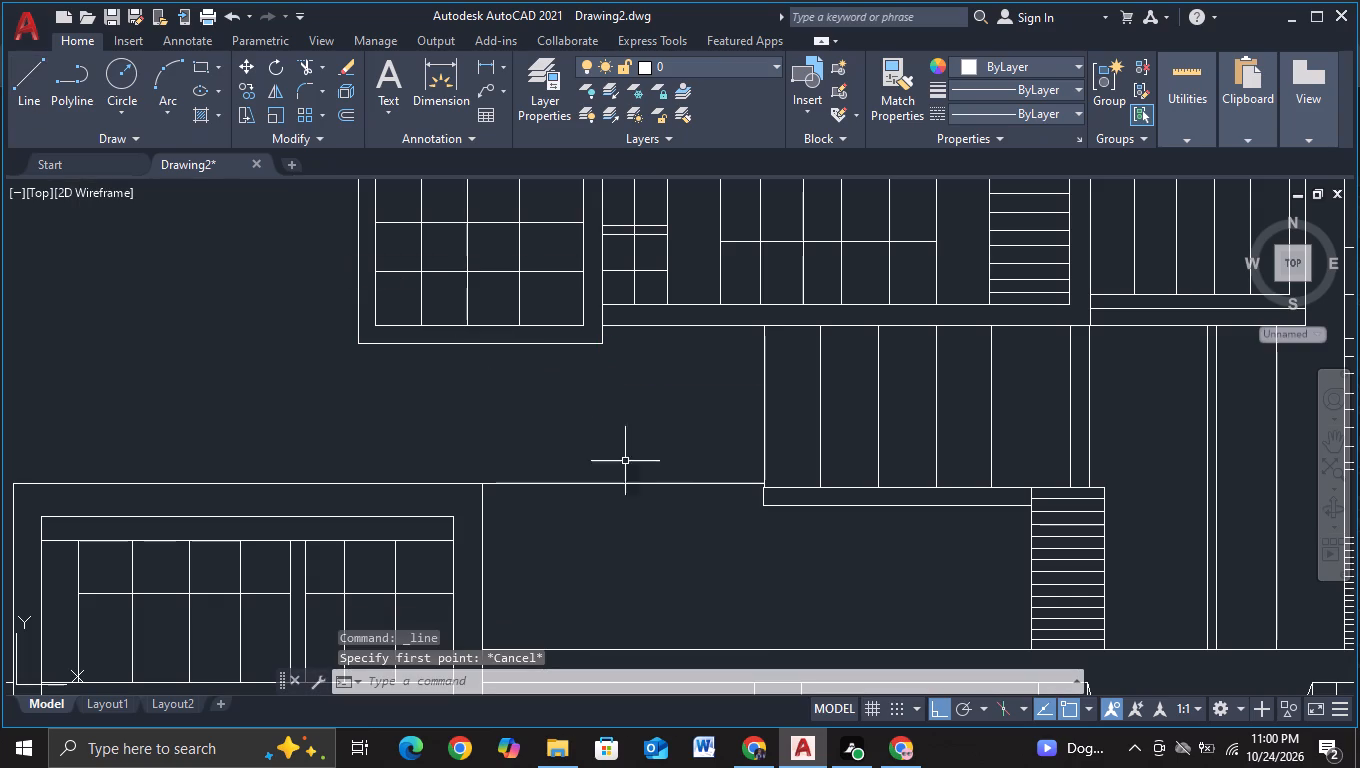
{"action": "left_click", "coordinate": [642, 485]}
{"action": "key", "text": "c"}
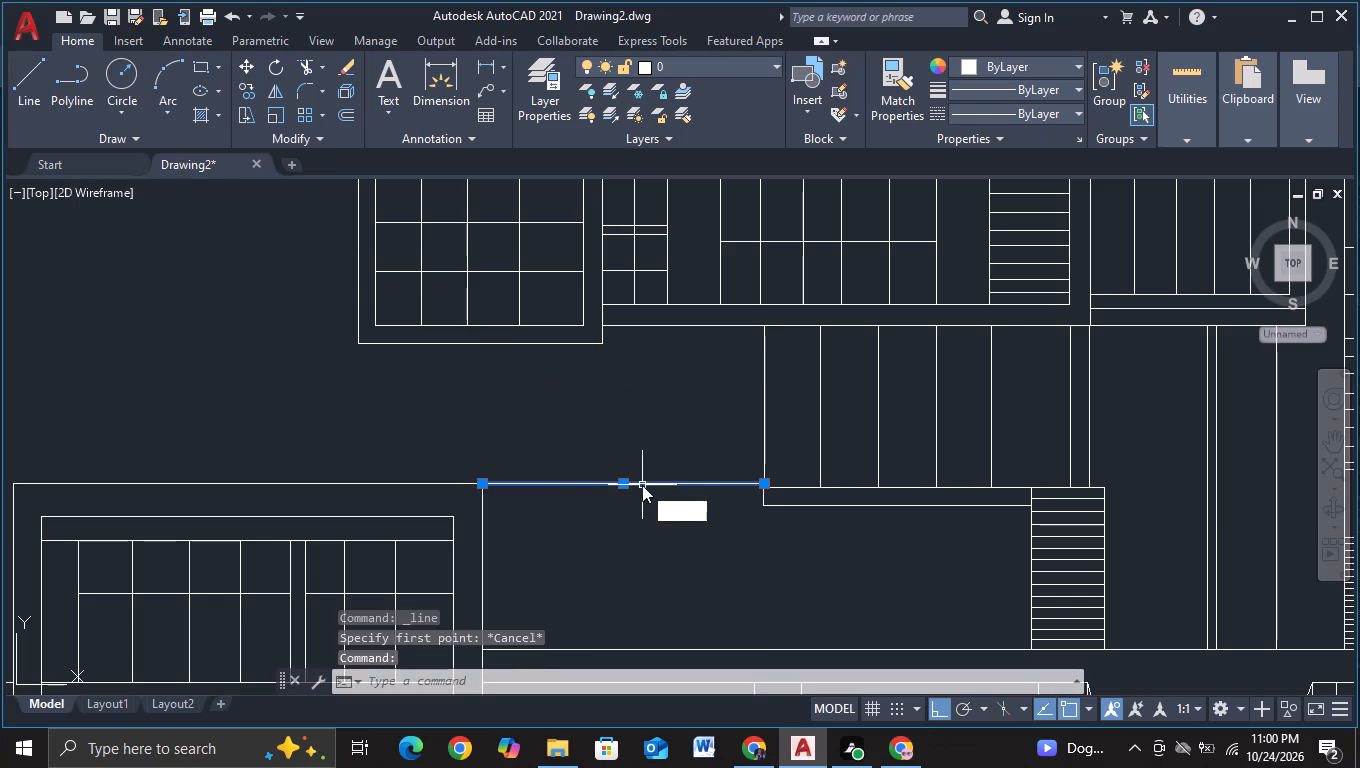
{"action": "double_click", "coordinate": [701, 545]}
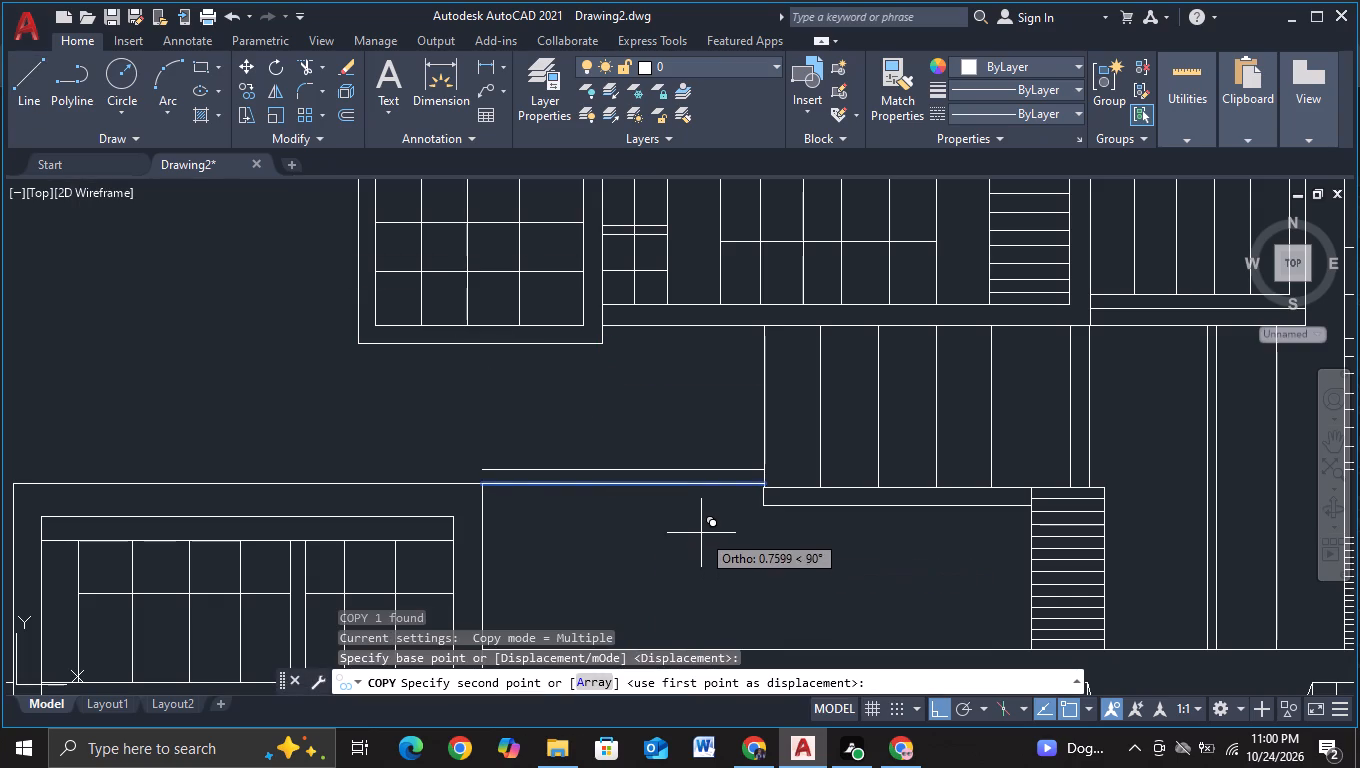
{"action": "left_click", "coordinate": [701, 530]}
{"action": "key", "text": "Escape"}
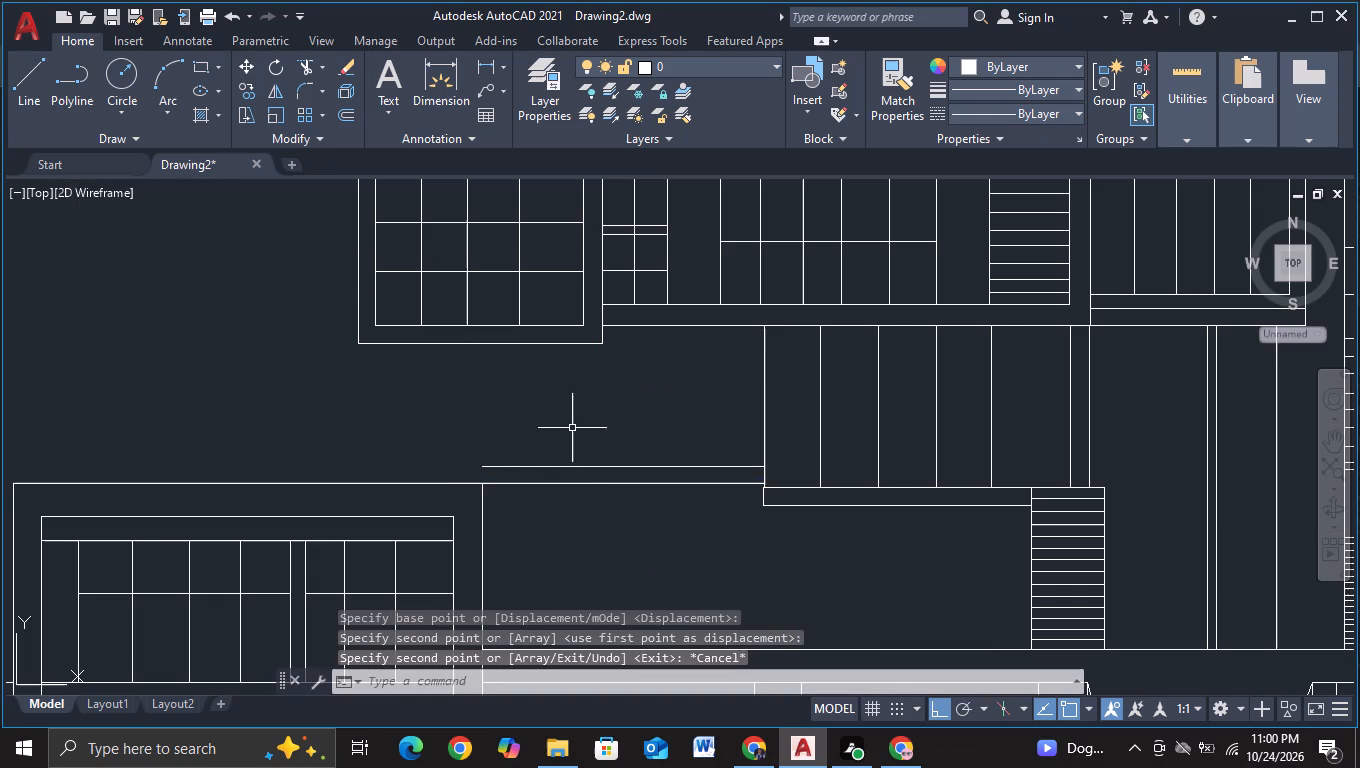
Copy the leftmost column line about 0.7 leftward.
{"action": "left_click", "coordinate": [763, 388]}
{"action": "key", "text": "c"}
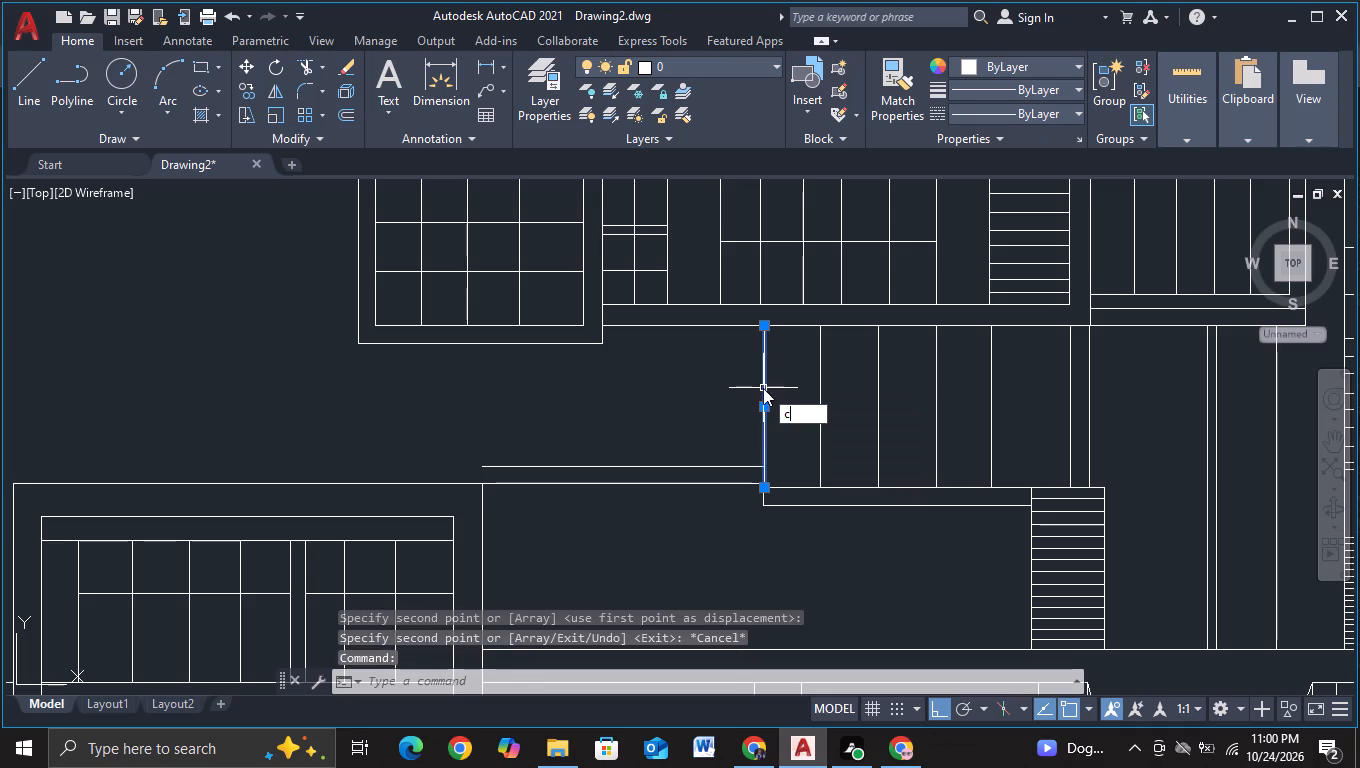
{"action": "left_click", "coordinate": [819, 451]}
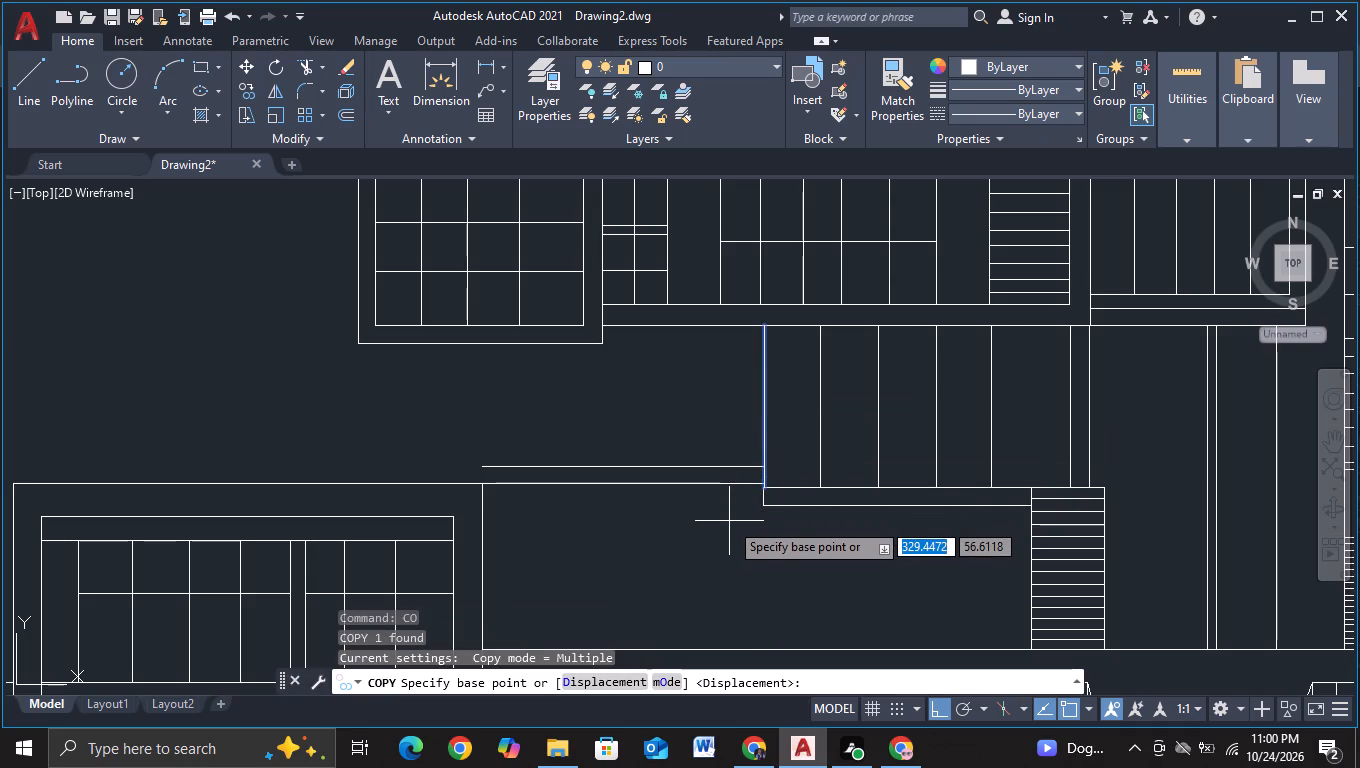
{"action": "left_click", "coordinate": [729, 521]}
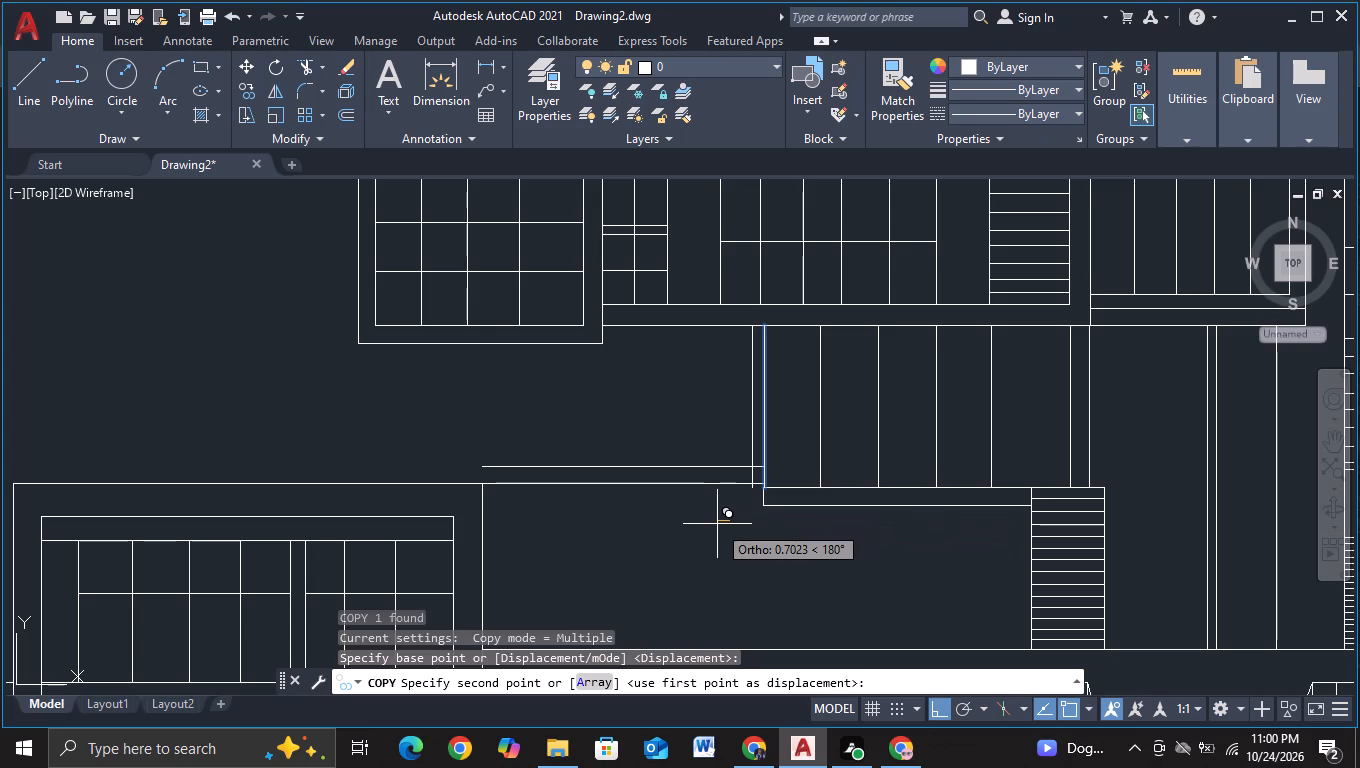
{"action": "left_click", "coordinate": [717, 524]}
{"action": "key", "text": "Escape"}
Trim the copied vertical line below the ledge's upper line.
{"action": "left_click", "coordinate": [311, 70]}
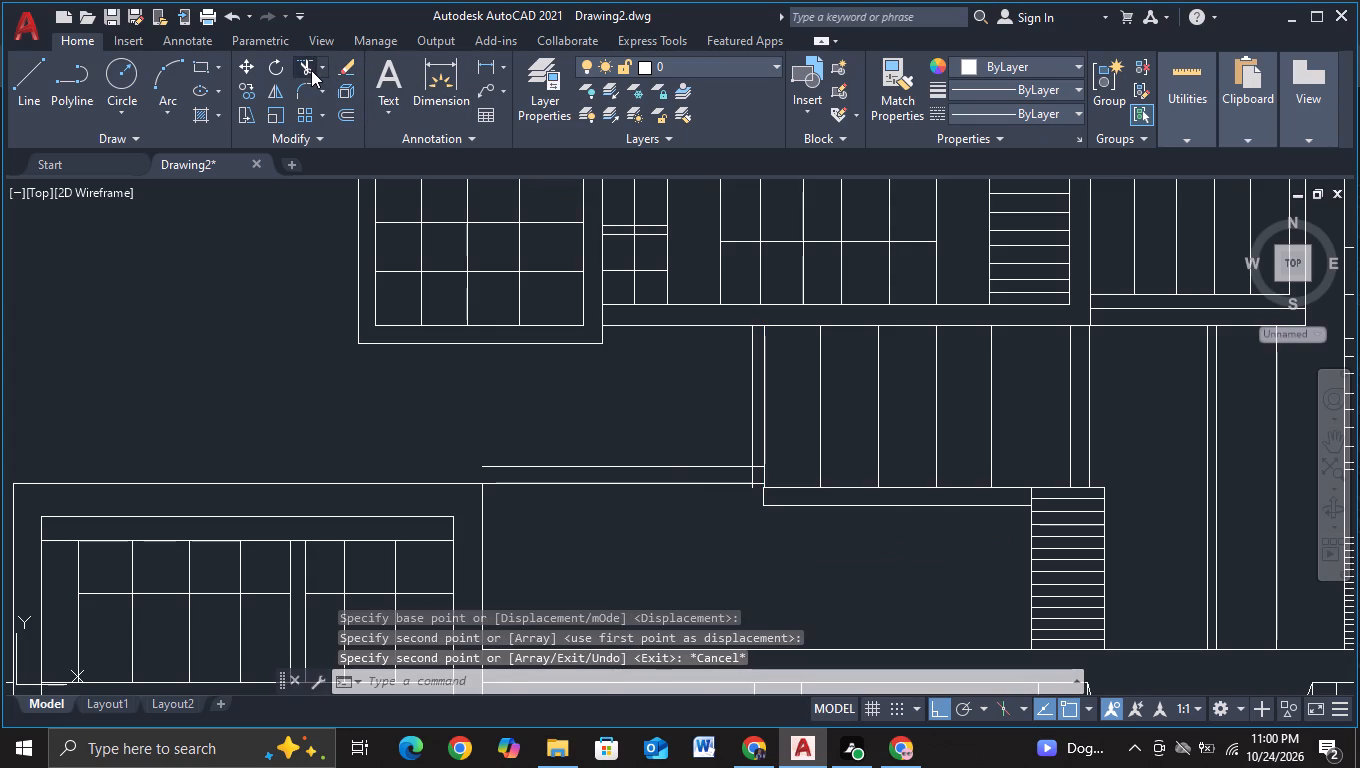
{"action": "scroll", "coordinate": [732, 507], "scroll_direction": "up", "scroll_amount": 2}
{"action": "left_click", "coordinate": [782, 461]}
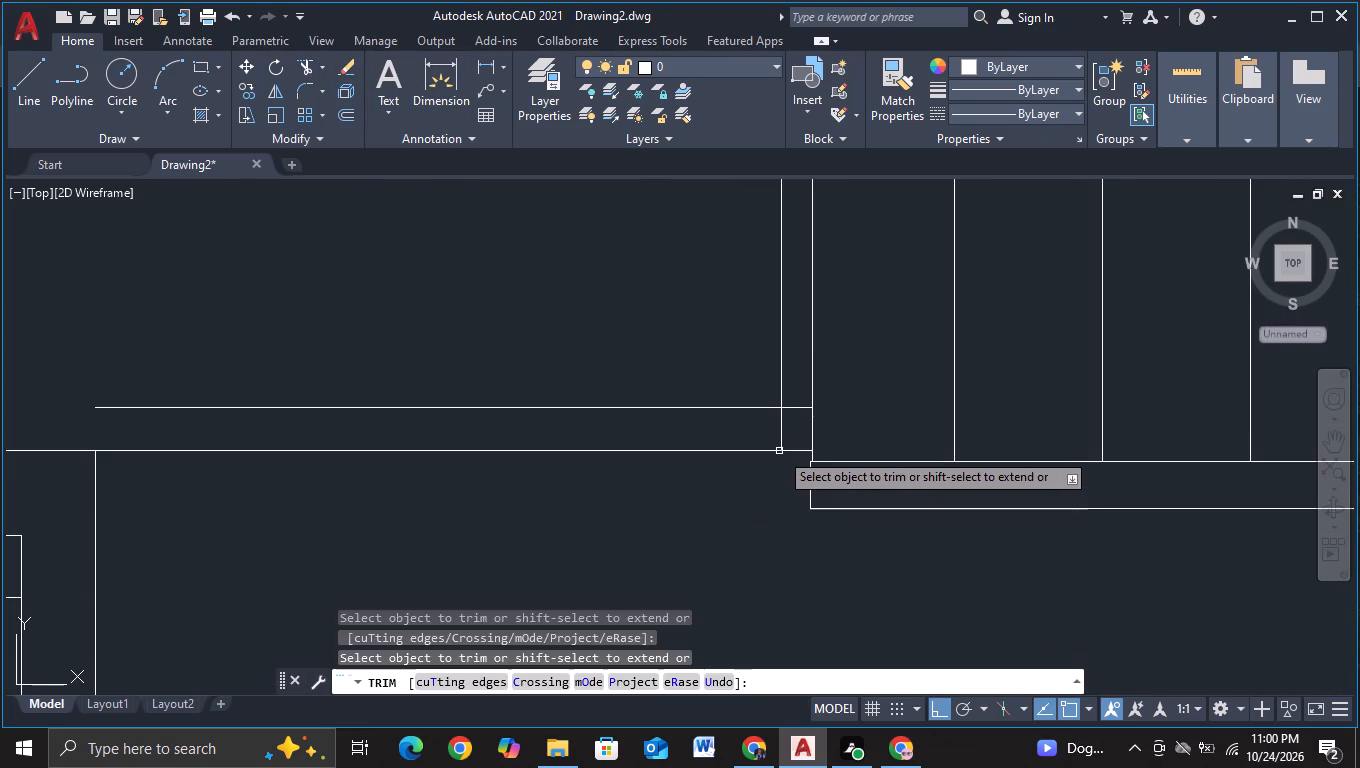
{"action": "left_click", "coordinate": [776, 434]}
{"action": "left_click", "coordinate": [784, 433]}
{"action": "key", "text": "Escape"}
Copy the trimmed vertical line leftward sixteen times at roughly even spacing of about 0.7 to form vertical slats above the ledge.
{"action": "left_click", "coordinate": [780, 374]}
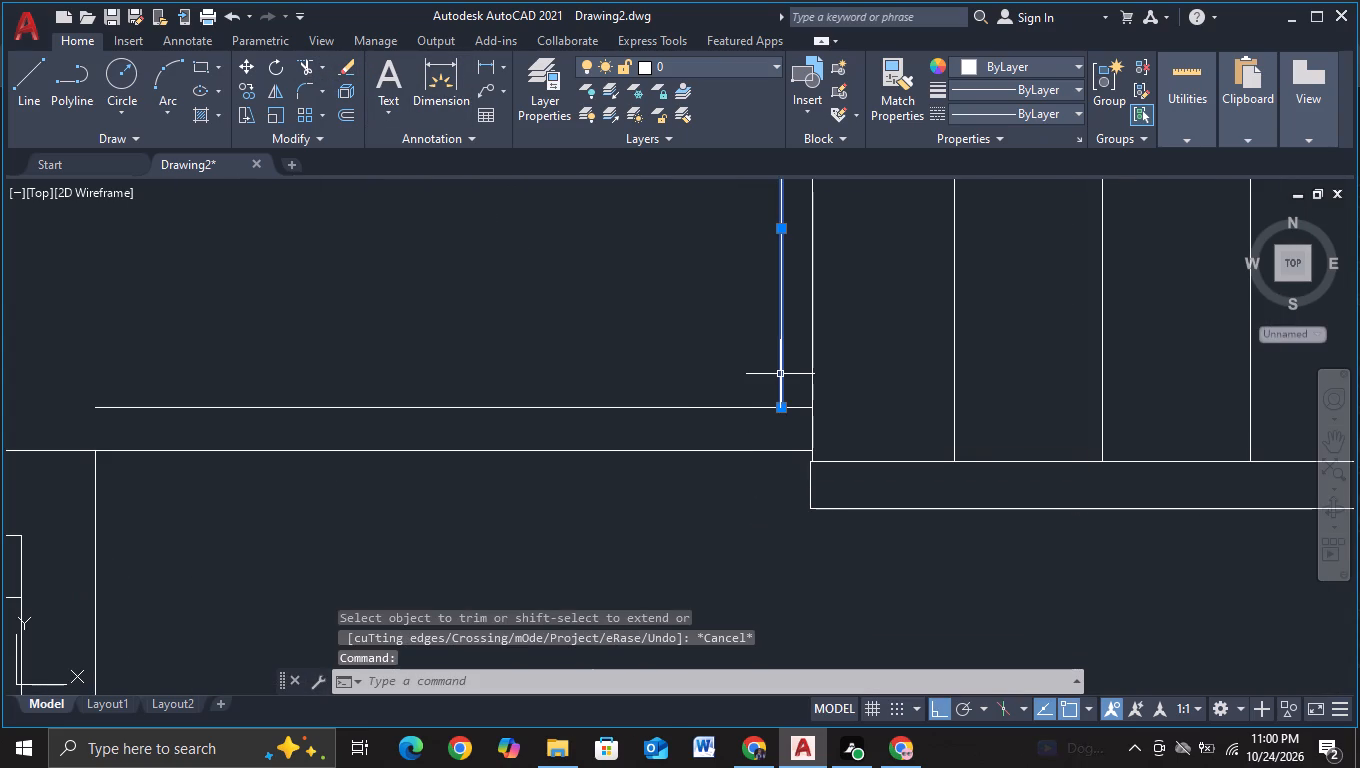
{"action": "key", "text": "c"}
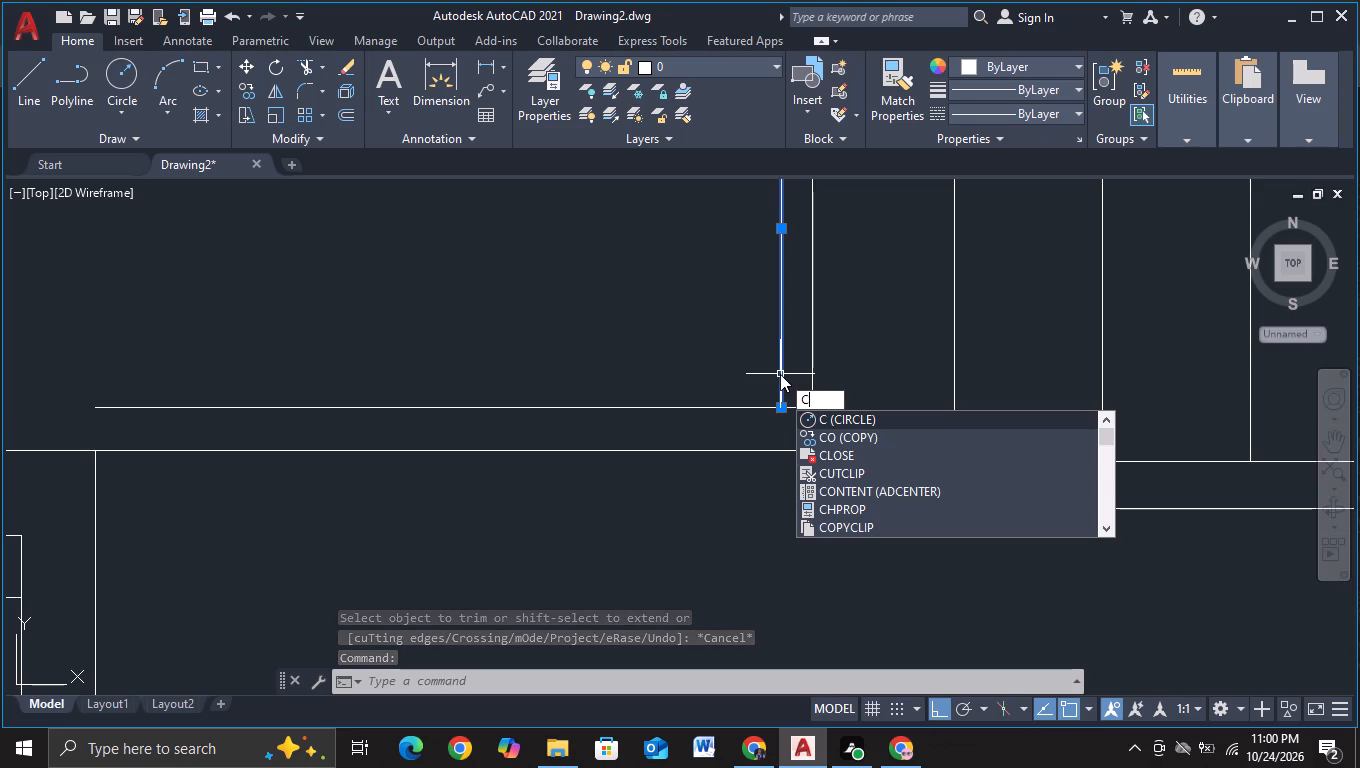
{"action": "left_click", "coordinate": [863, 439]}
{"action": "left_click", "coordinate": [716, 500]}
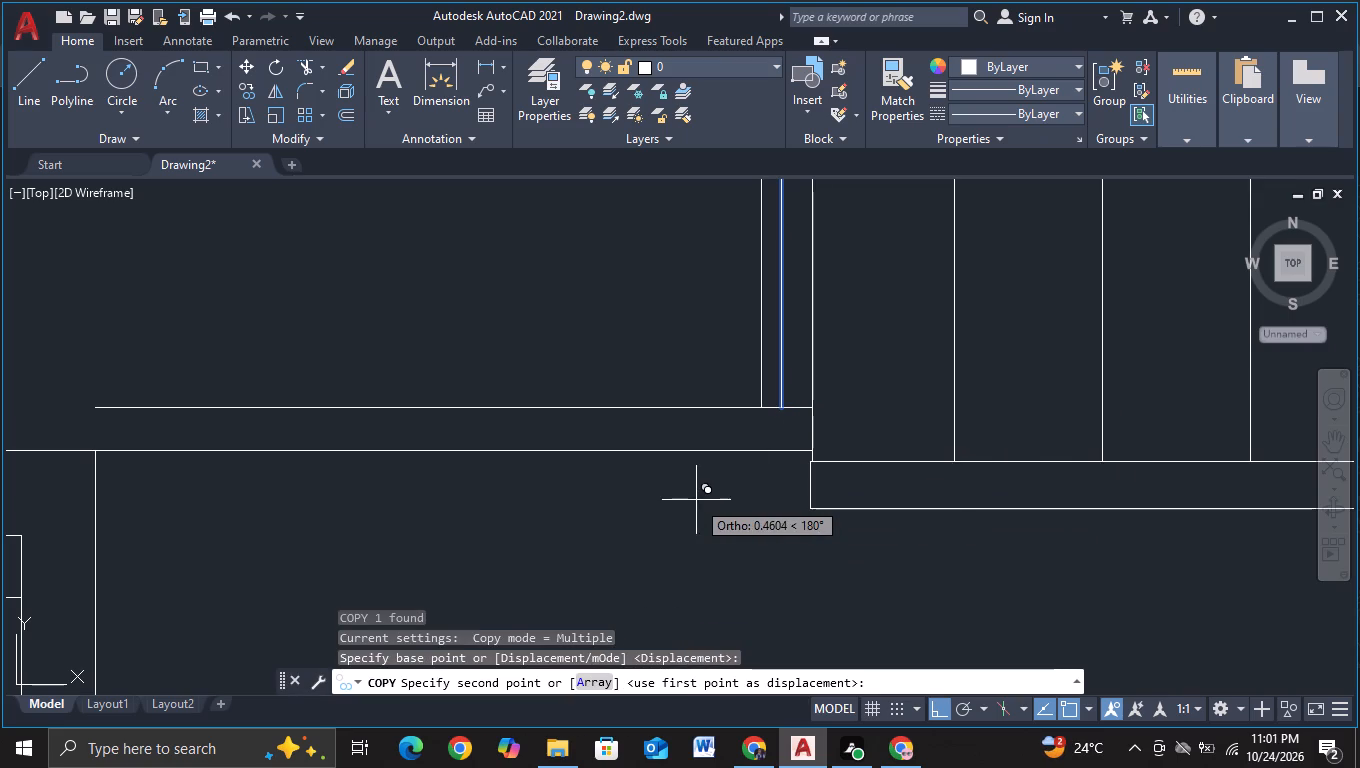
{"action": "left_click", "coordinate": [685, 504]}
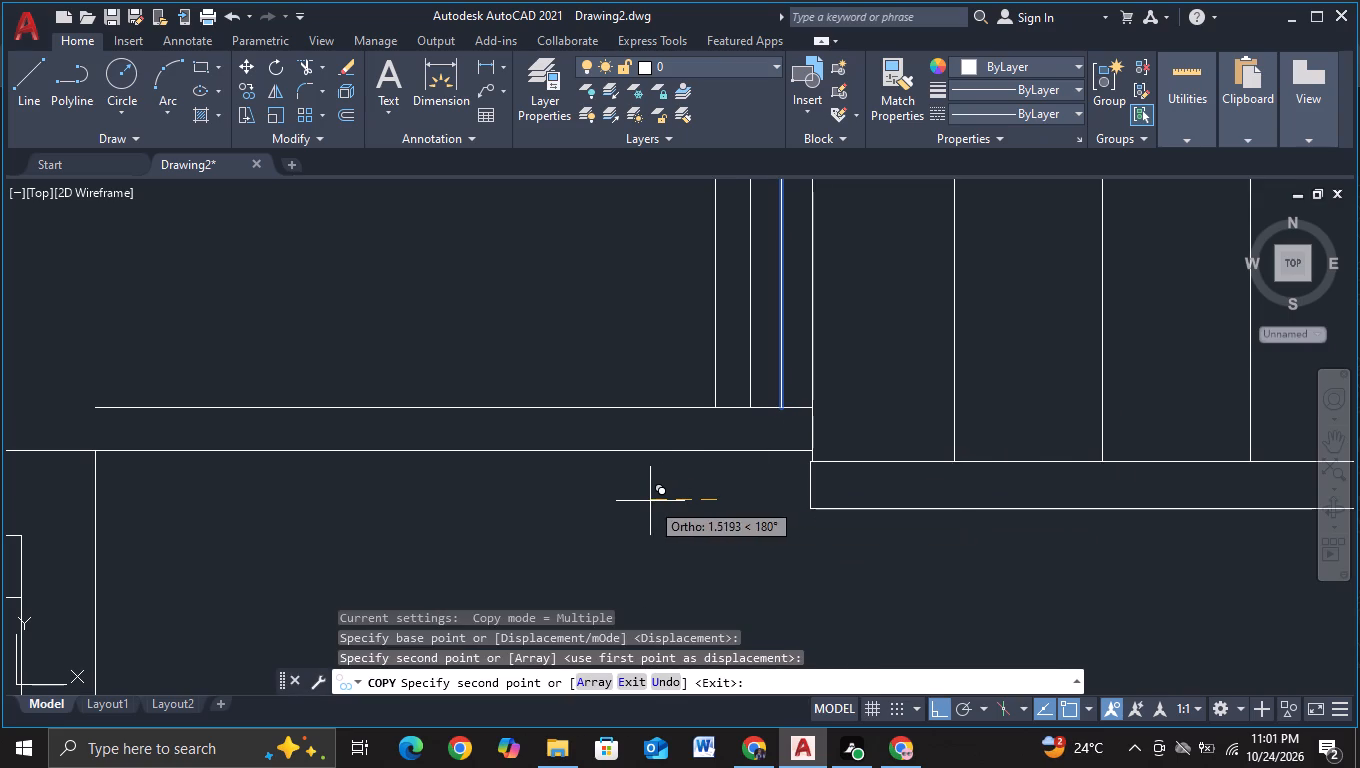
{"action": "left_click", "coordinate": [650, 501]}
{"action": "left_click", "coordinate": [616, 501]}
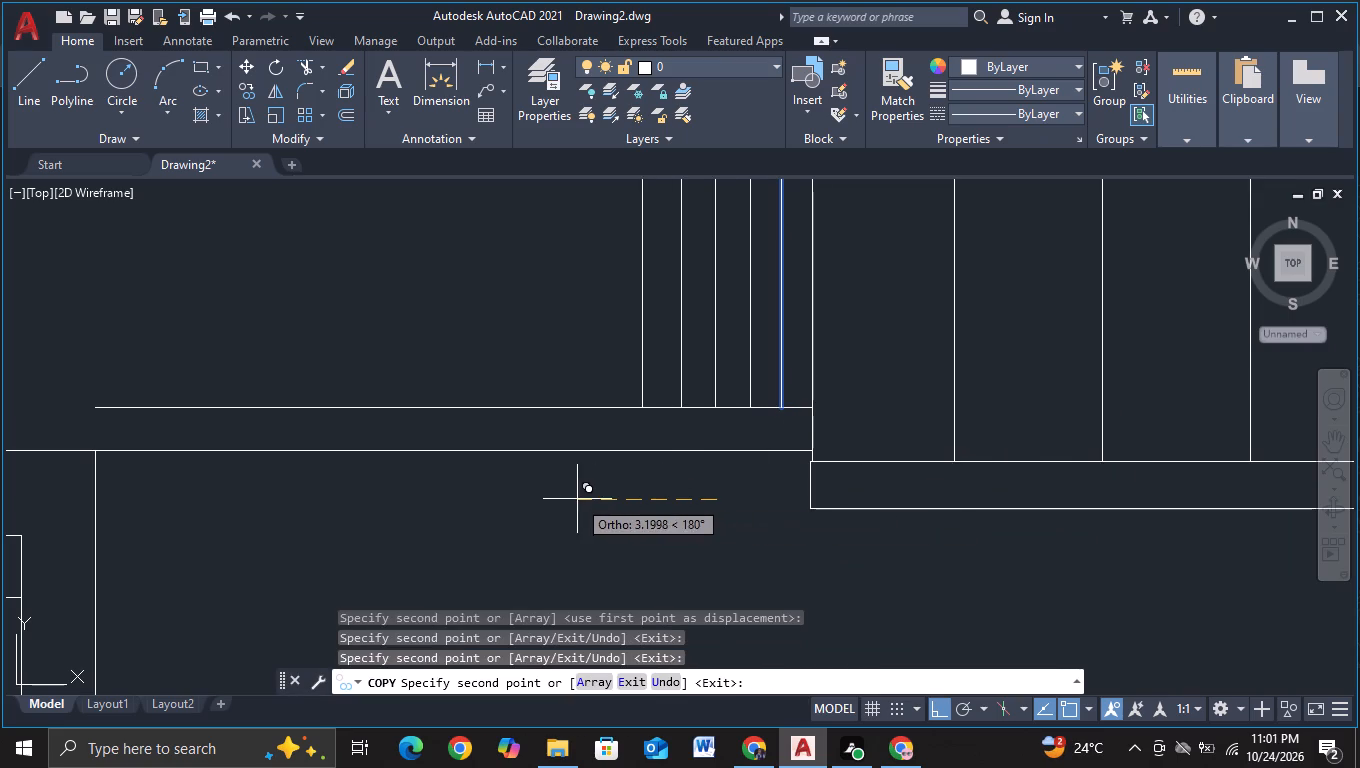
{"action": "left_click", "coordinate": [586, 500]}
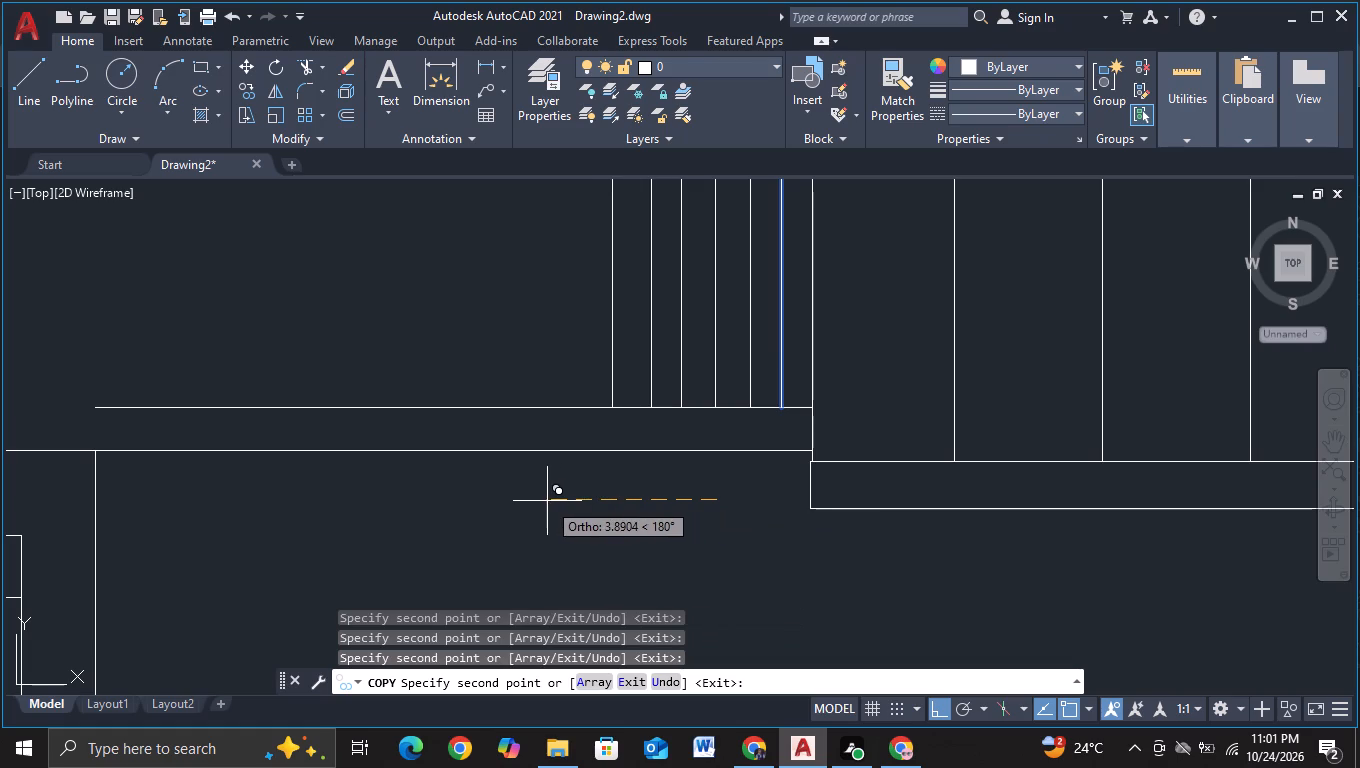
{"action": "left_click", "coordinate": [557, 501]}
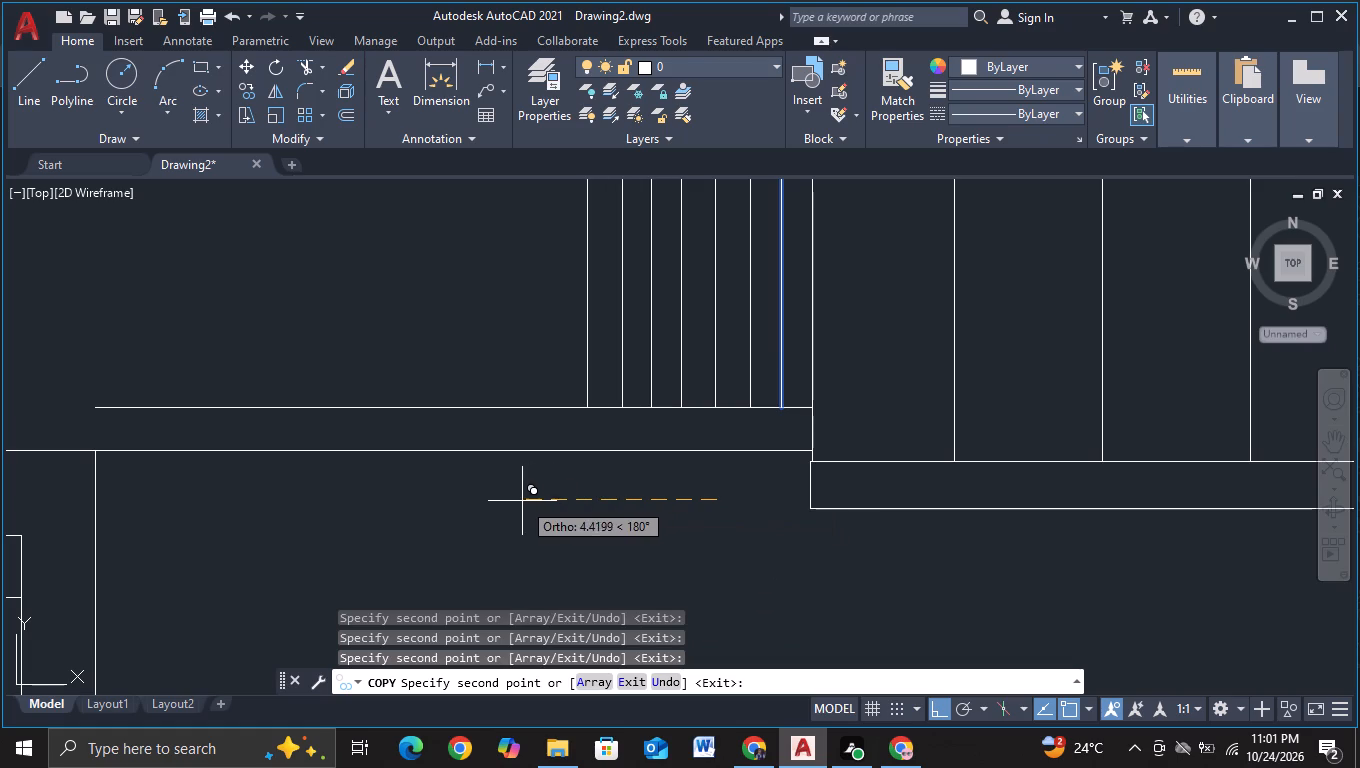
{"action": "left_click", "coordinate": [531, 501]}
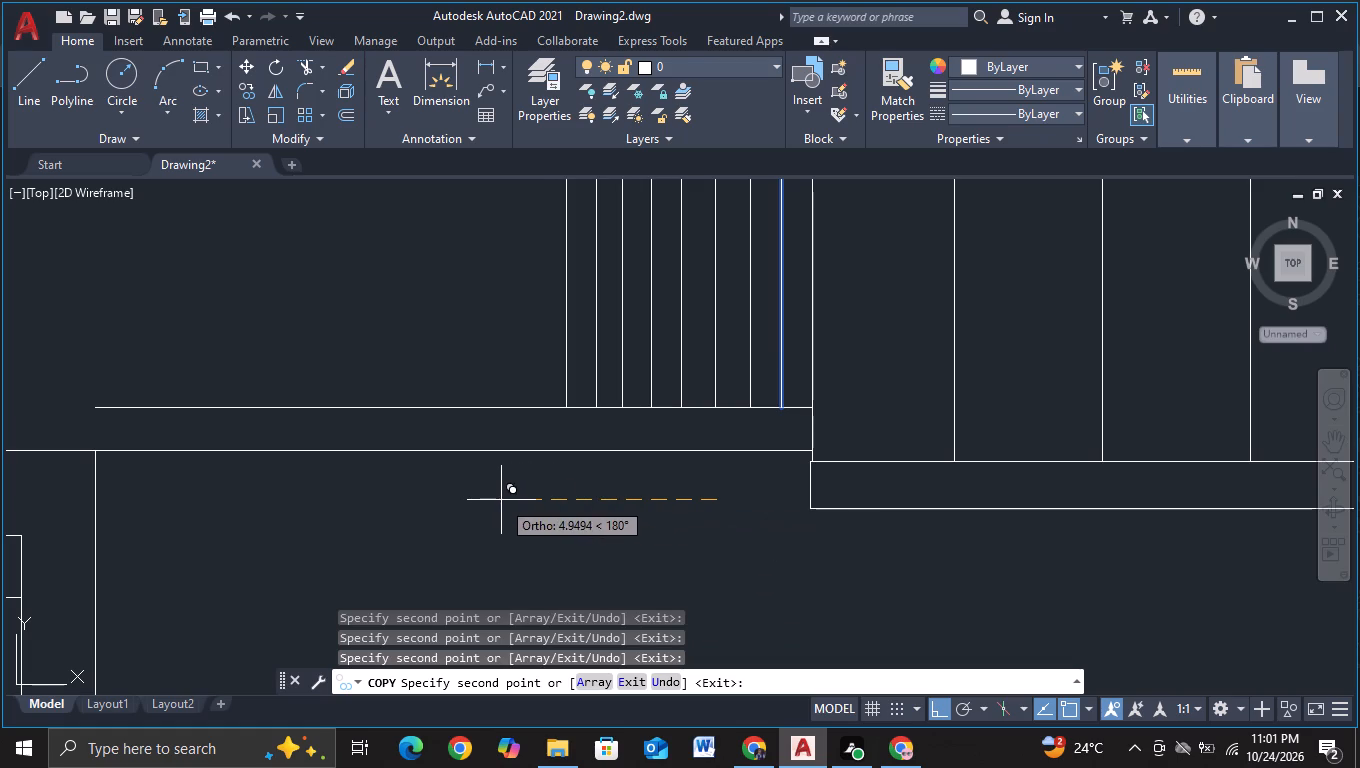
{"action": "left_click", "coordinate": [501, 500]}
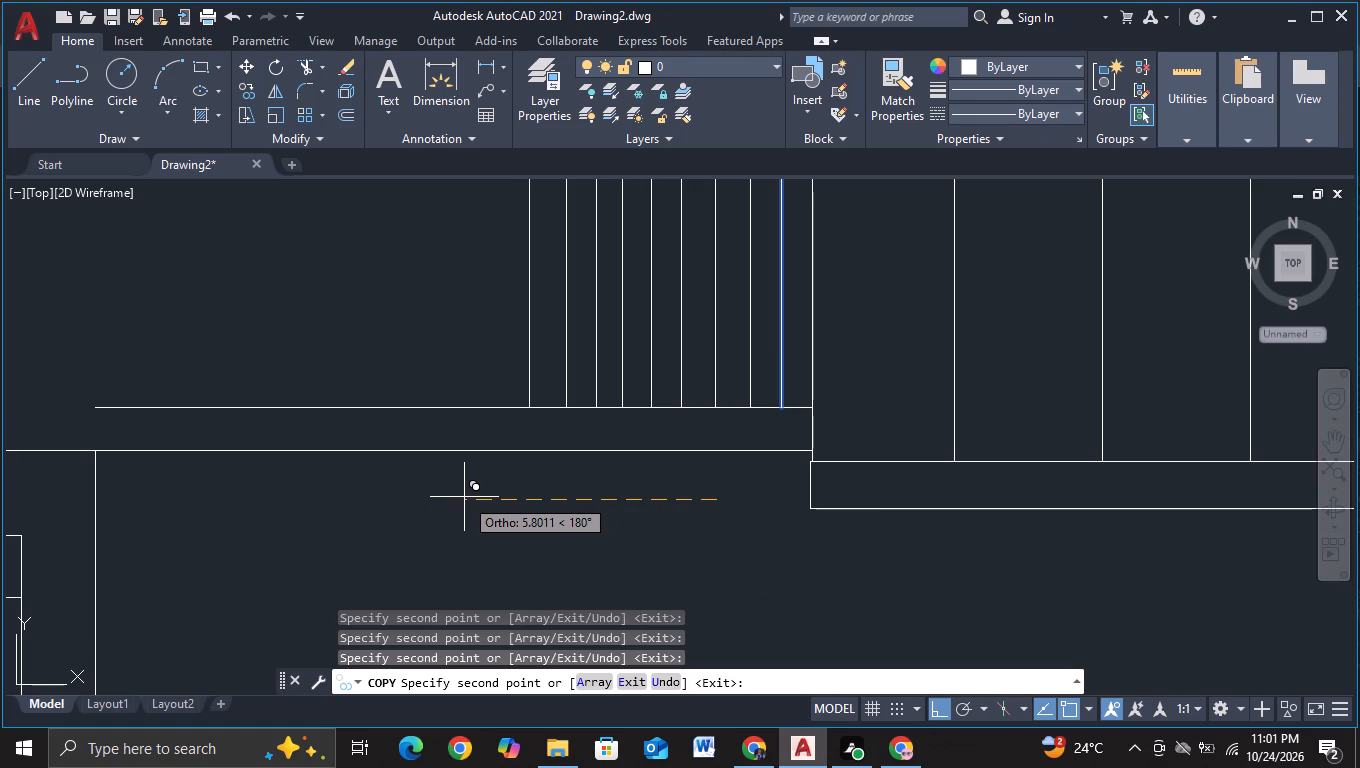
{"action": "left_click", "coordinate": [464, 497]}
{"action": "left_click", "coordinate": [427, 497]}
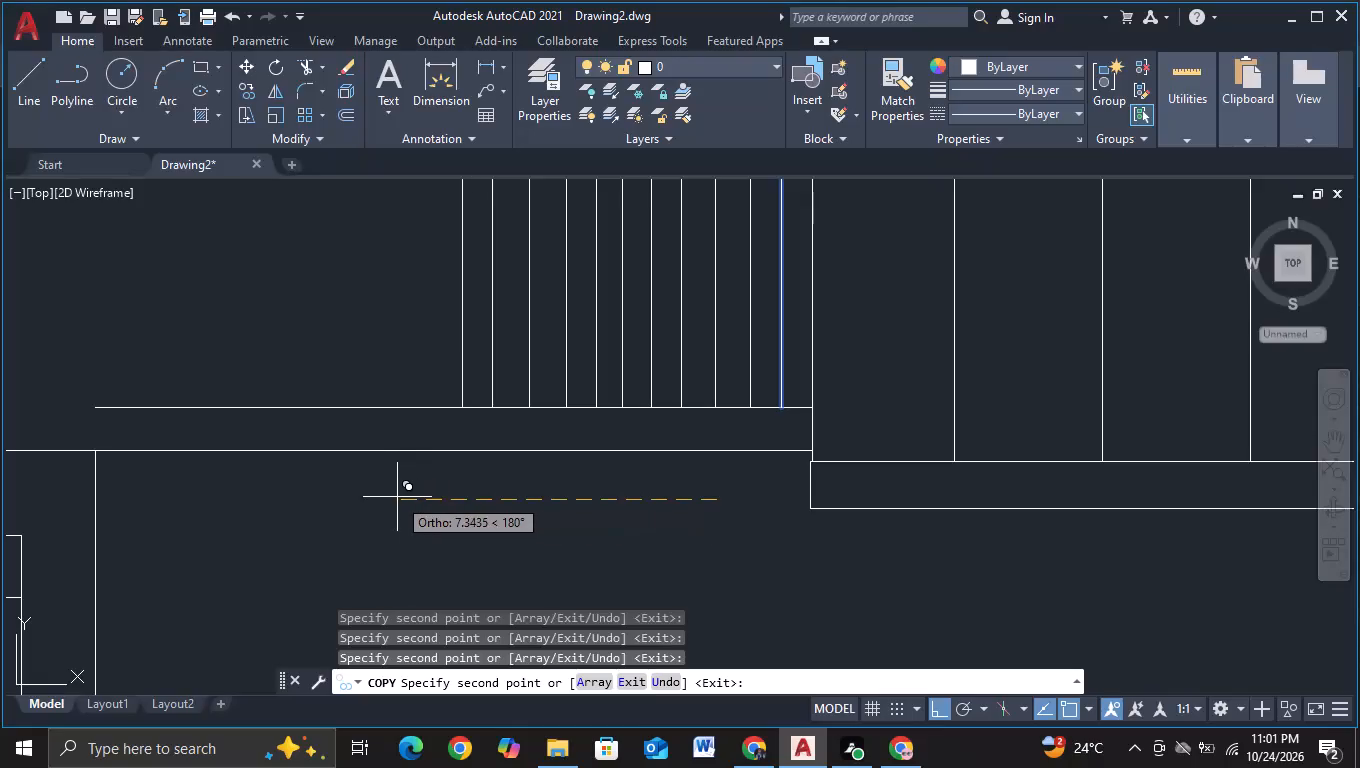
{"action": "left_click", "coordinate": [393, 497]}
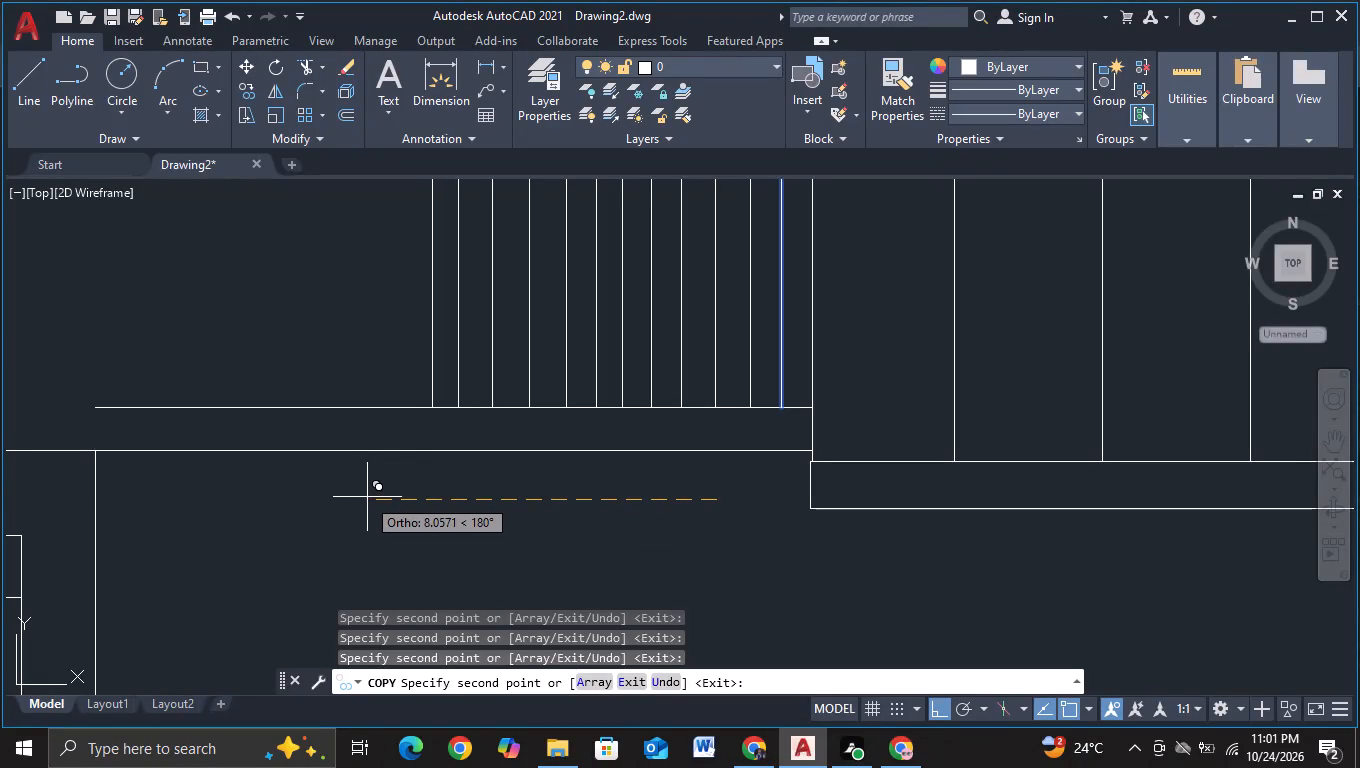
{"action": "left_click", "coordinate": [365, 497]}
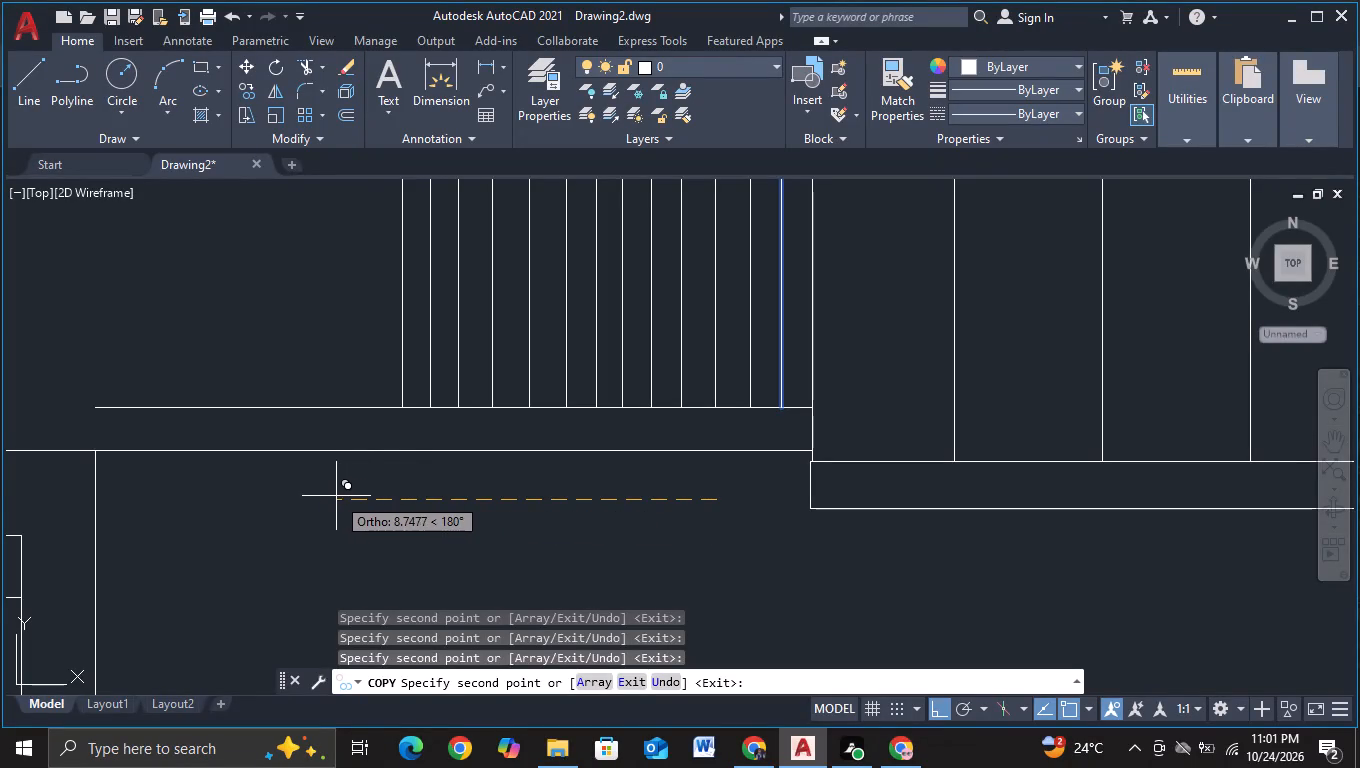
{"action": "left_click", "coordinate": [334, 497]}
{"action": "left_click", "coordinate": [304, 497]}
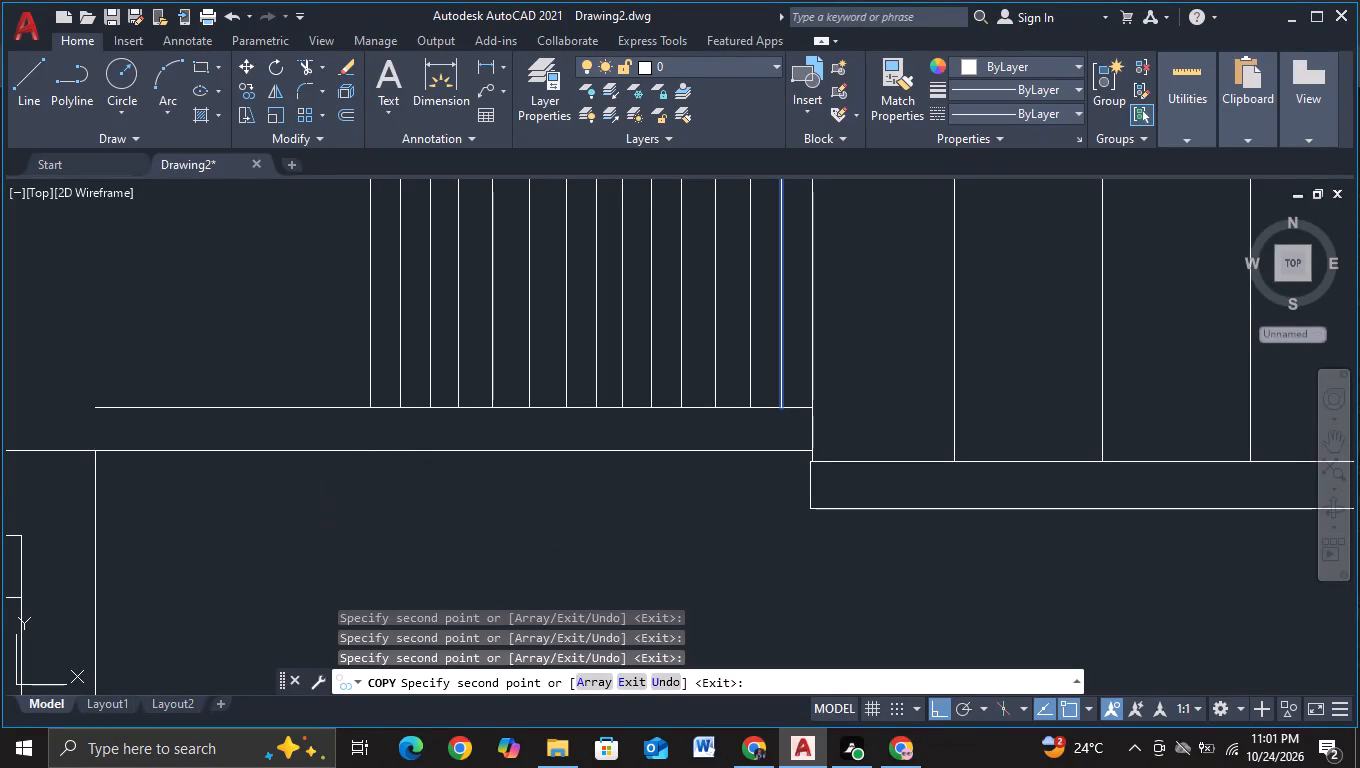
{"action": "left_click", "coordinate": [274, 497]}
{"action": "left_click", "coordinate": [240, 497]}
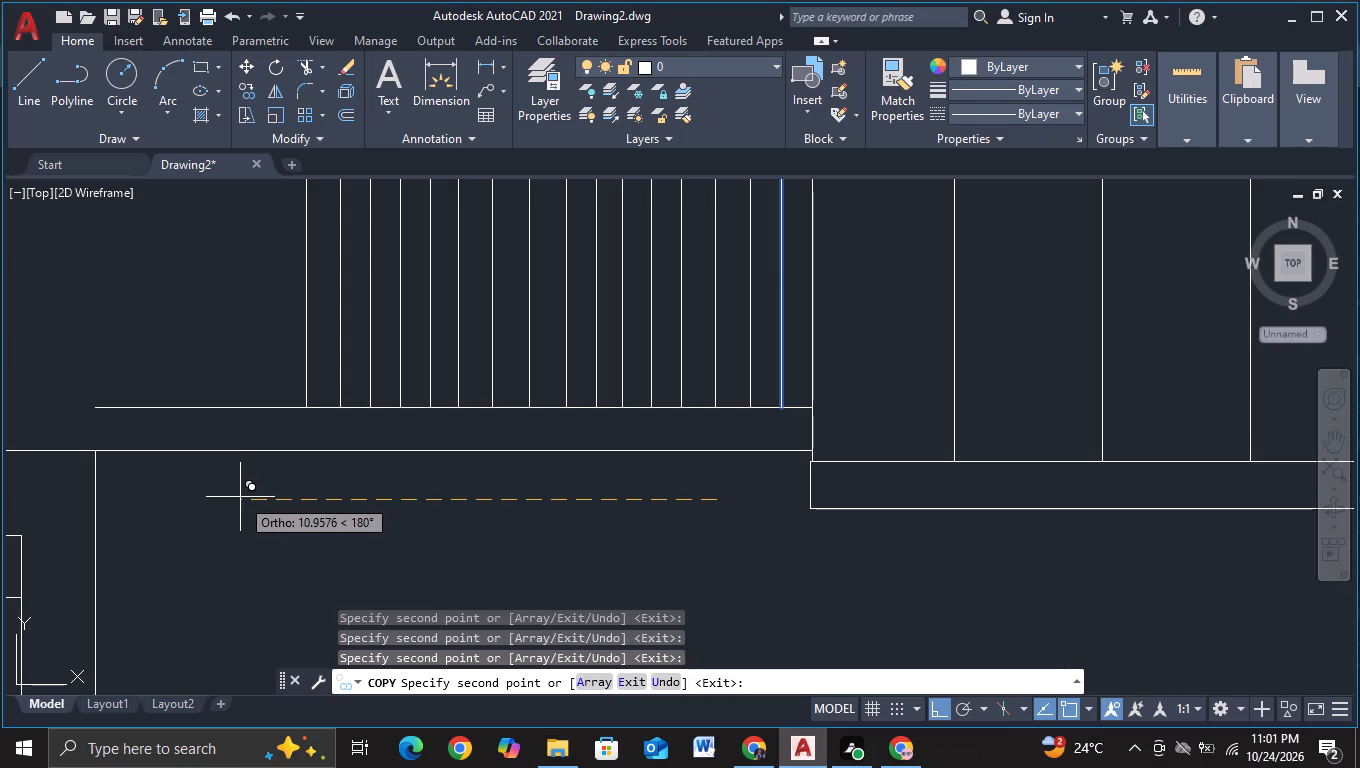
{"action": "left_click", "coordinate": [217, 495]}
Add five more copies of the vertical slat, continuing leftward toward the left end of the ledge.
{"action": "scroll", "coordinate": [195, 492], "scroll_direction": "down", "scroll_amount": 2}
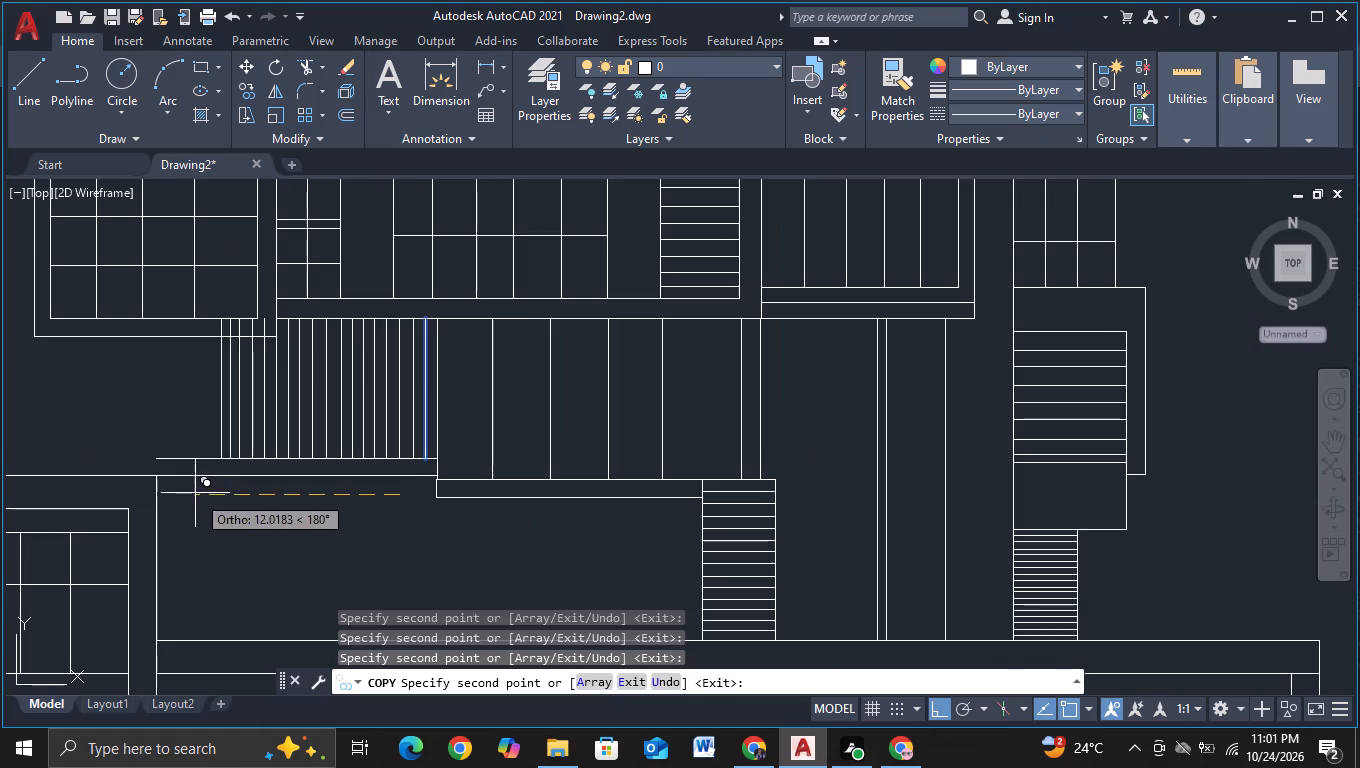
{"action": "middle_click_drag", "start_coordinate": [209, 508], "coordinate": [308, 522]}
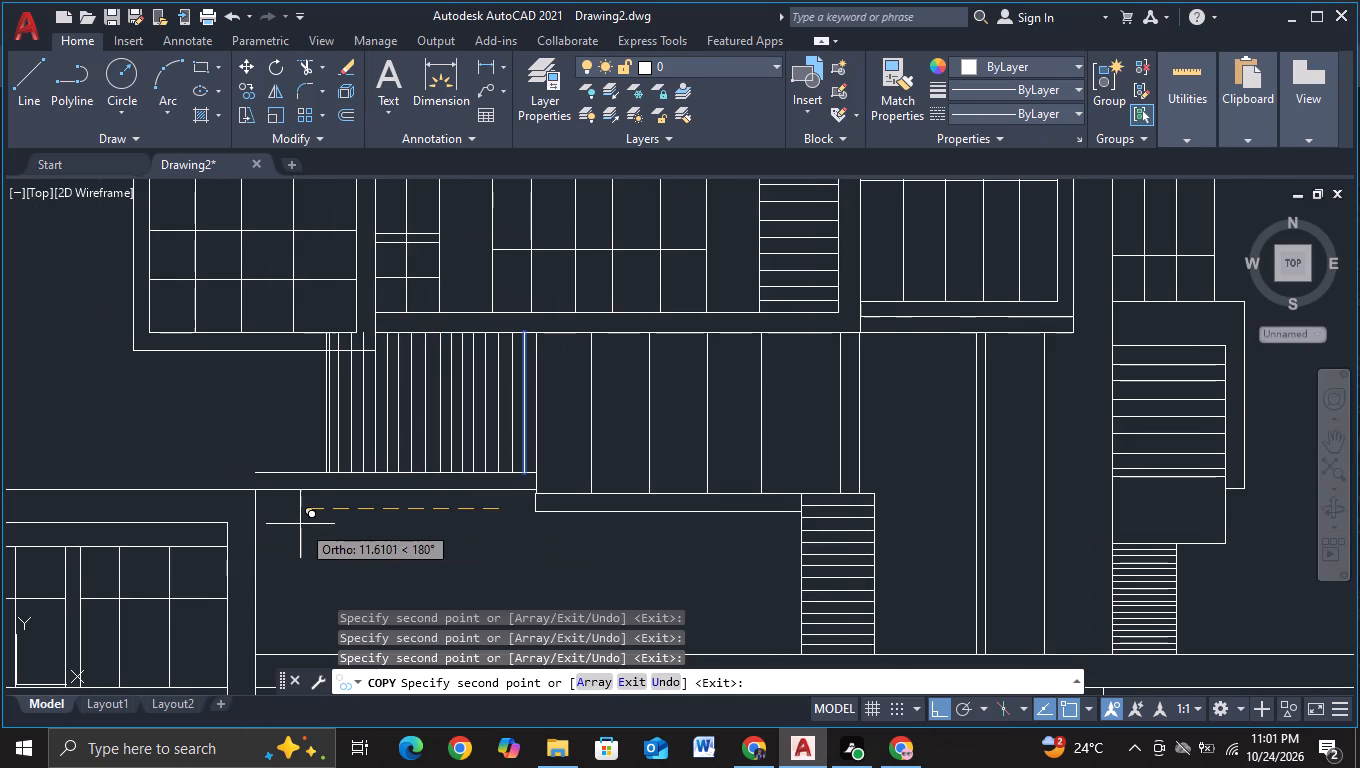
{"action": "left_click", "coordinate": [291, 526]}
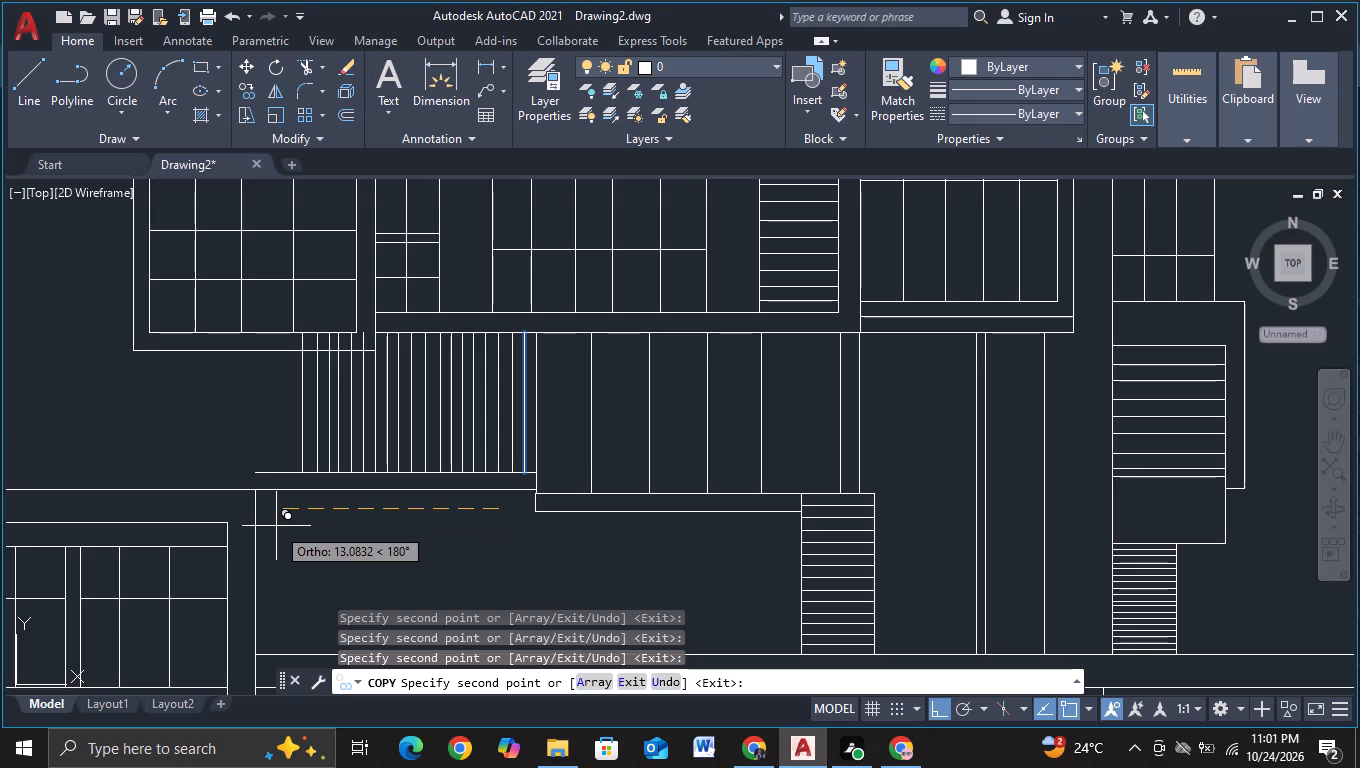
{"action": "left_click", "coordinate": [276, 526]}
{"action": "key", "text": "F3"}
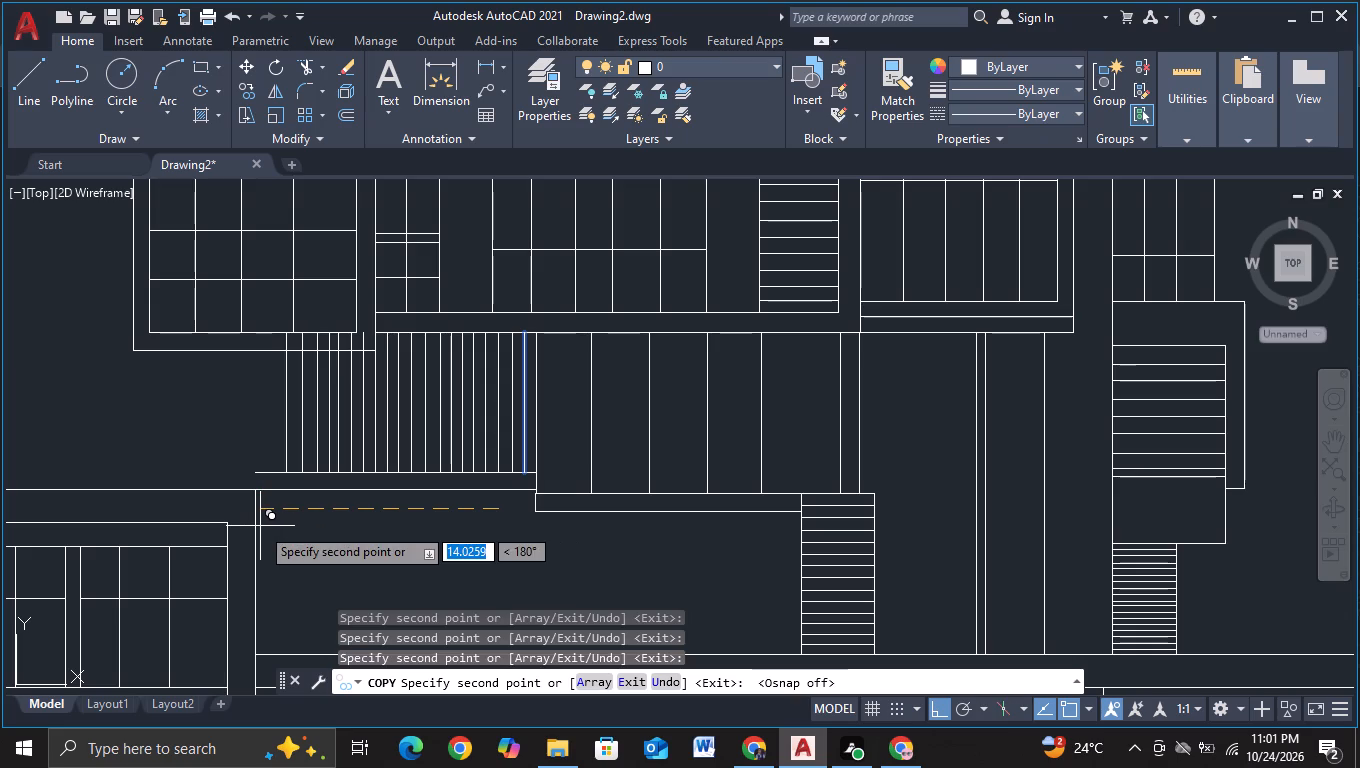
{"action": "left_click", "coordinate": [260, 526]}
{"action": "left_click", "coordinate": [245, 527]}
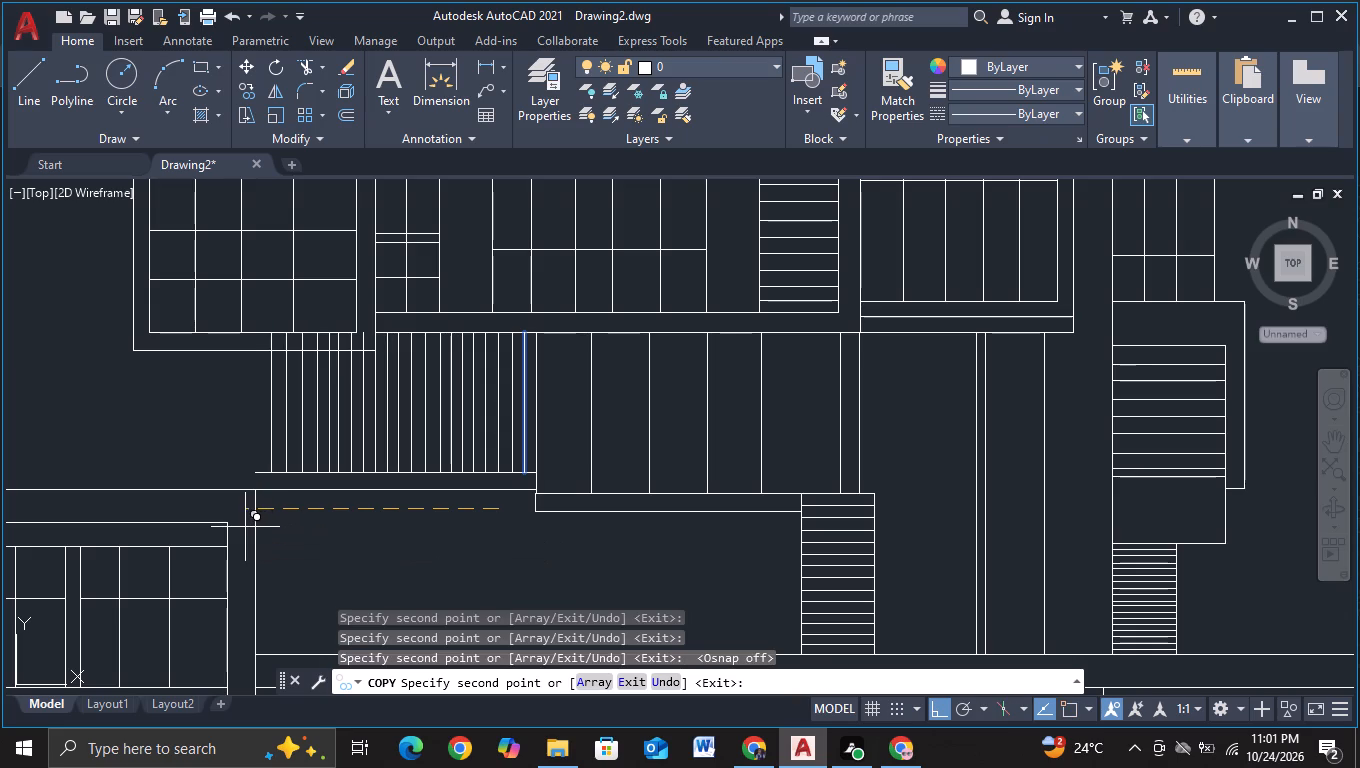
{"action": "left_click", "coordinate": [231, 526]}
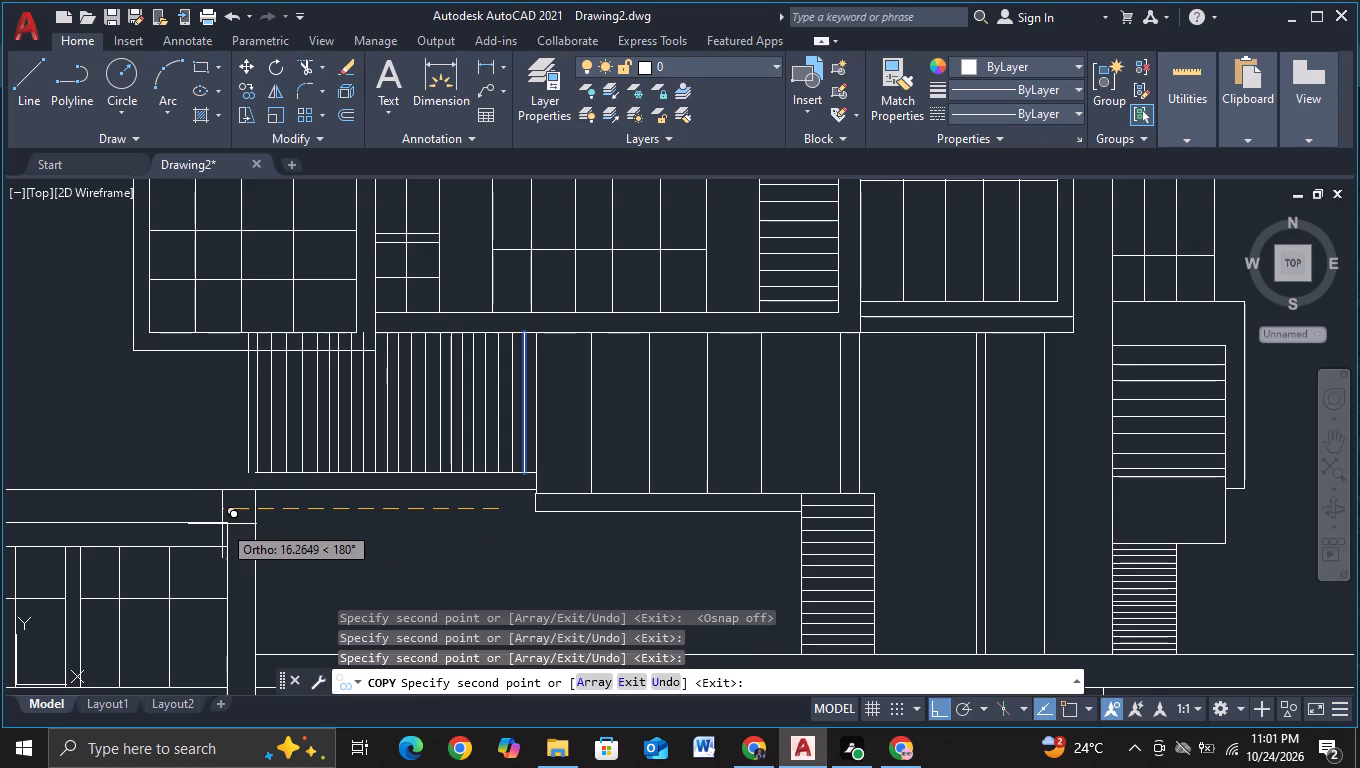
{"action": "key", "text": "Escape"}
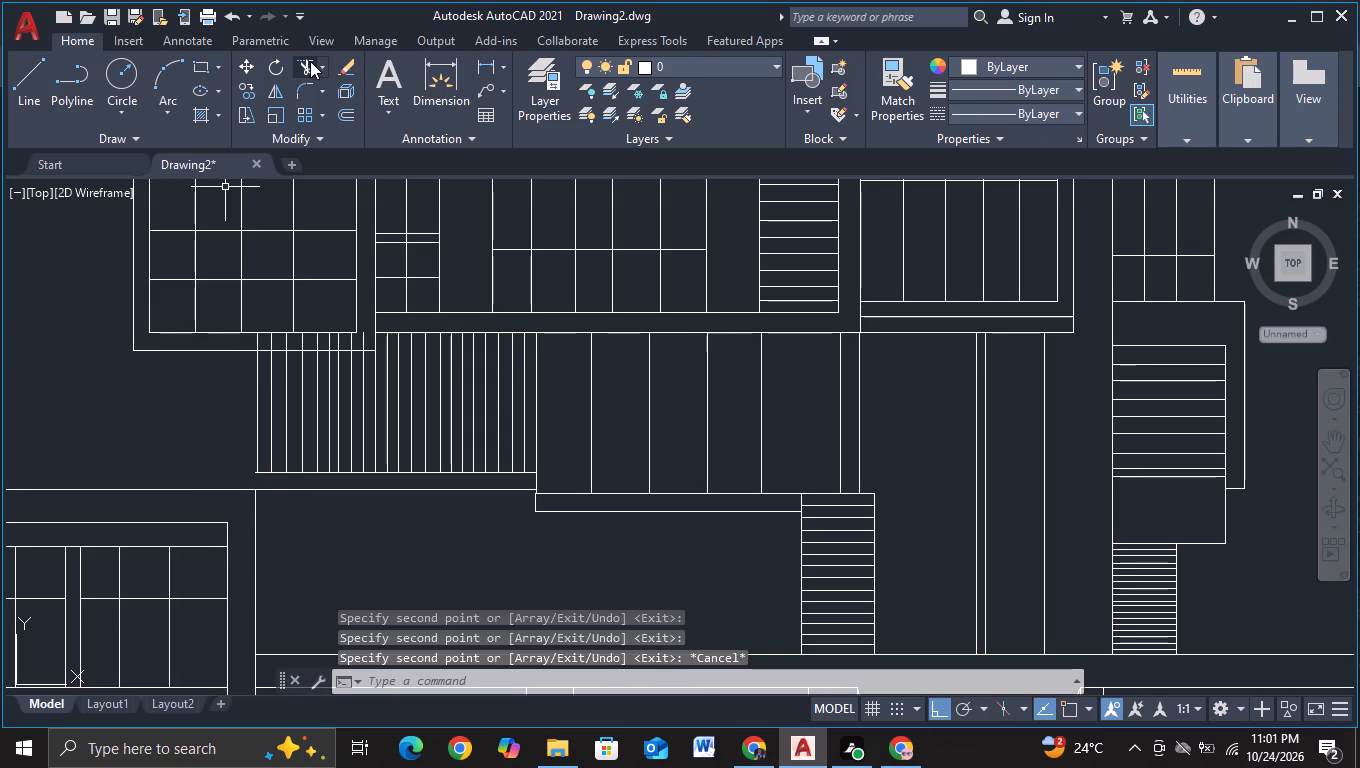
Trim the slat ends that overlap the square grid-window block's lower border, and remove the two leftmost slats below it.
{"action": "left_click", "coordinate": [310, 61]}
{"action": "left_click", "coordinate": [253, 343]}
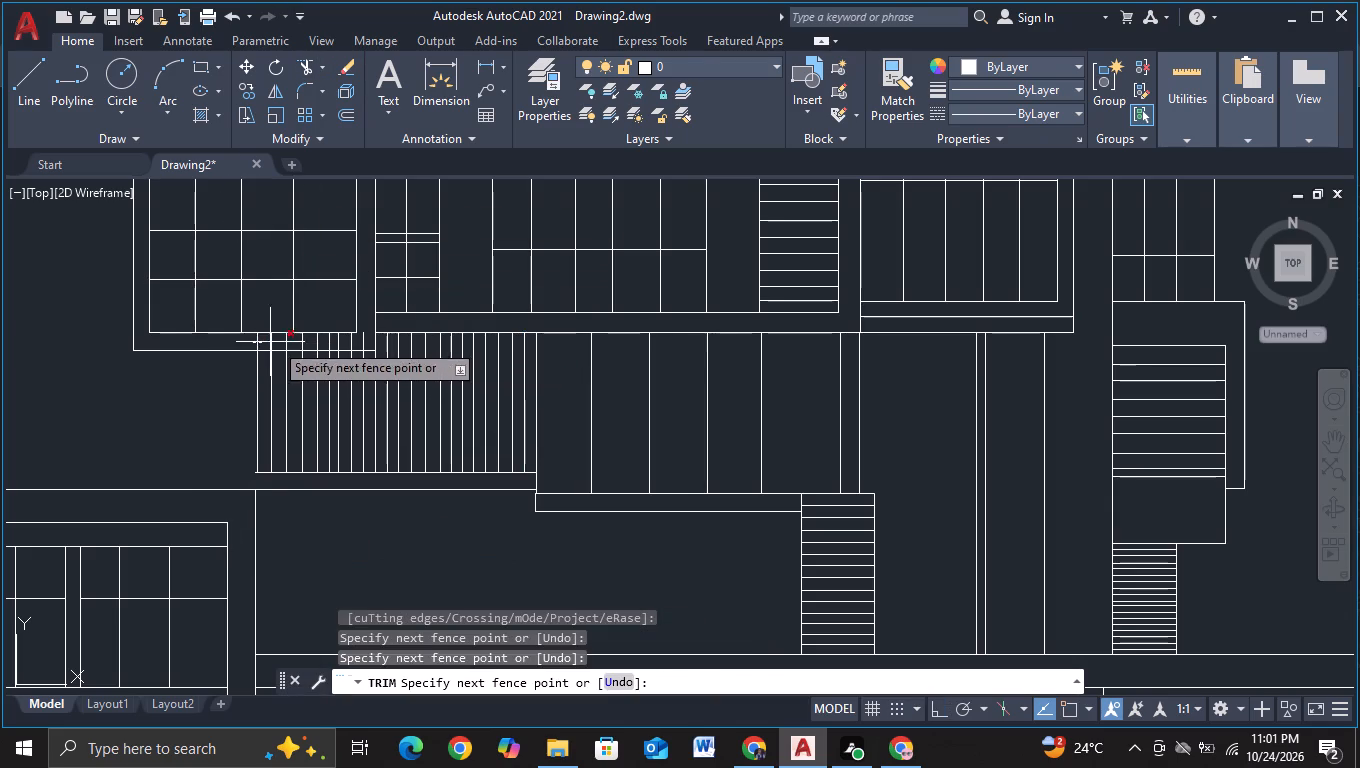
{"action": "left_click", "coordinate": [363, 340]}
{"action": "left_click", "coordinate": [249, 385]}
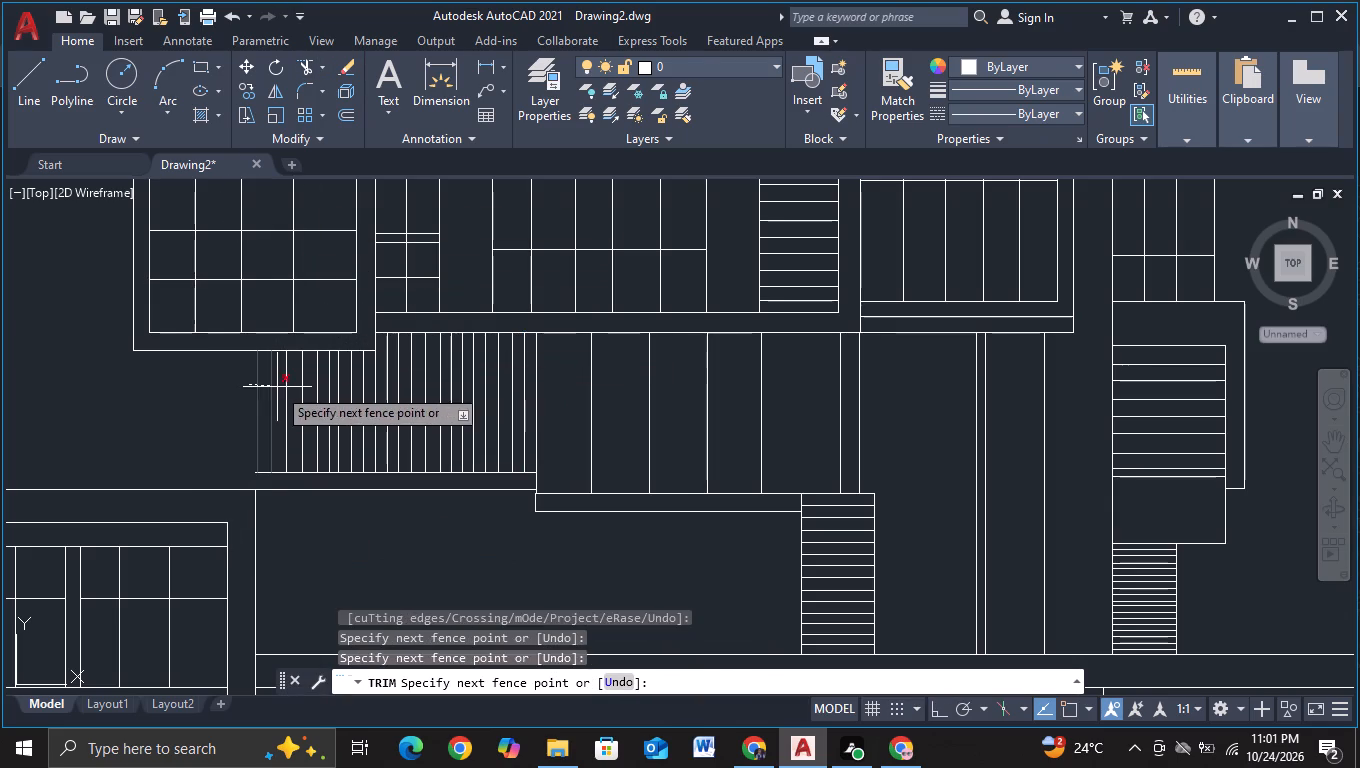
{"action": "left_click", "coordinate": [279, 387]}
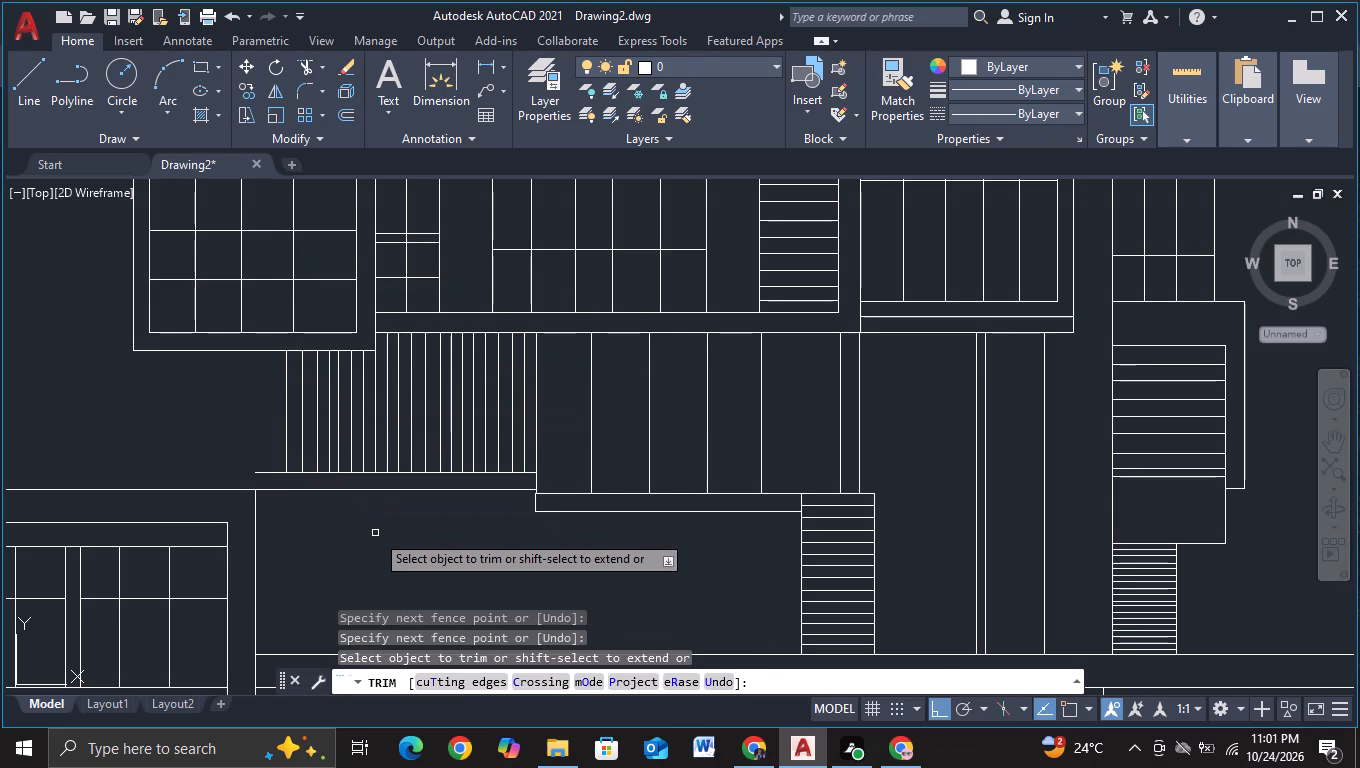
{"action": "key", "text": "Escape"}
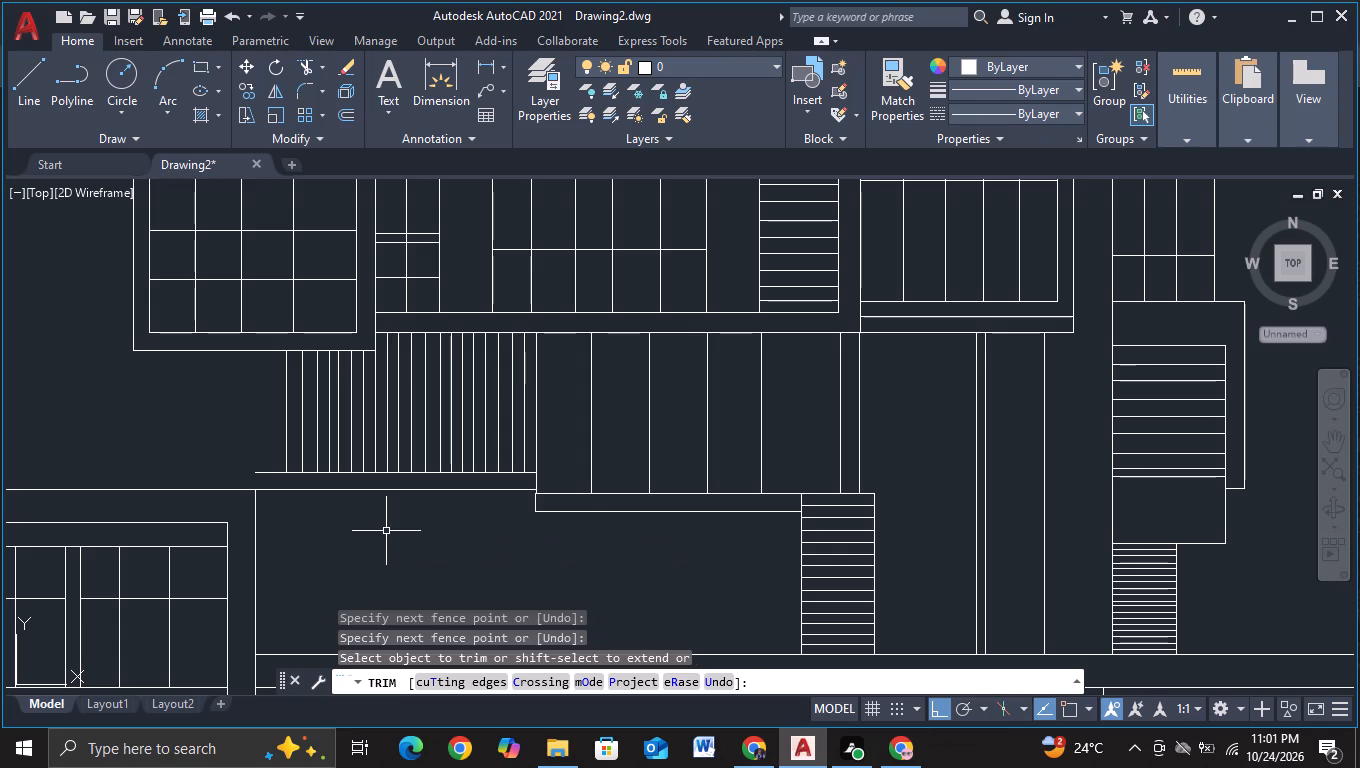
Draw a box outline about 11 wide and 9 high leftward from the grid-window block's lower-left corner, running its top line into the block.
{"action": "scroll", "coordinate": [409, 535], "scroll_direction": "down", "scroll_amount": 2}
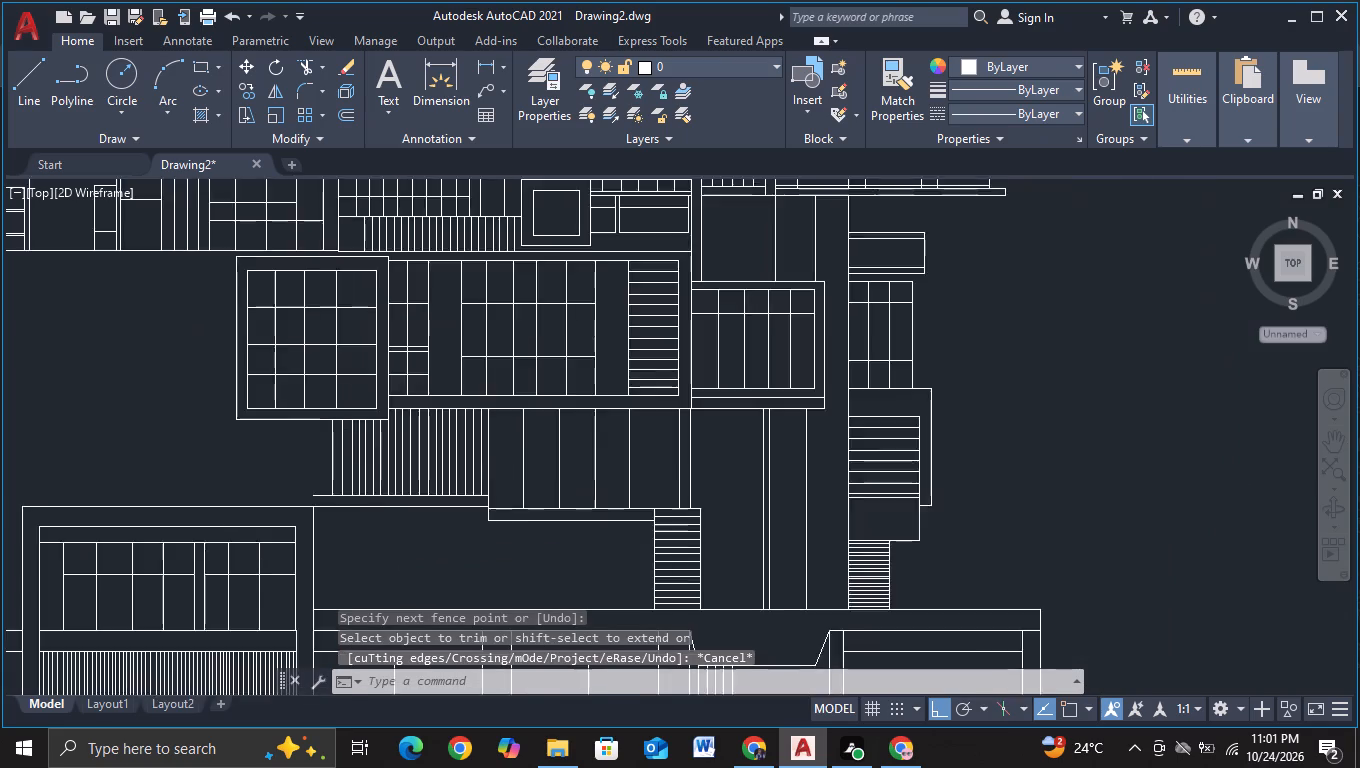
{"action": "middle_click_drag", "start_coordinate": [412, 544], "coordinate": [412, 518]}
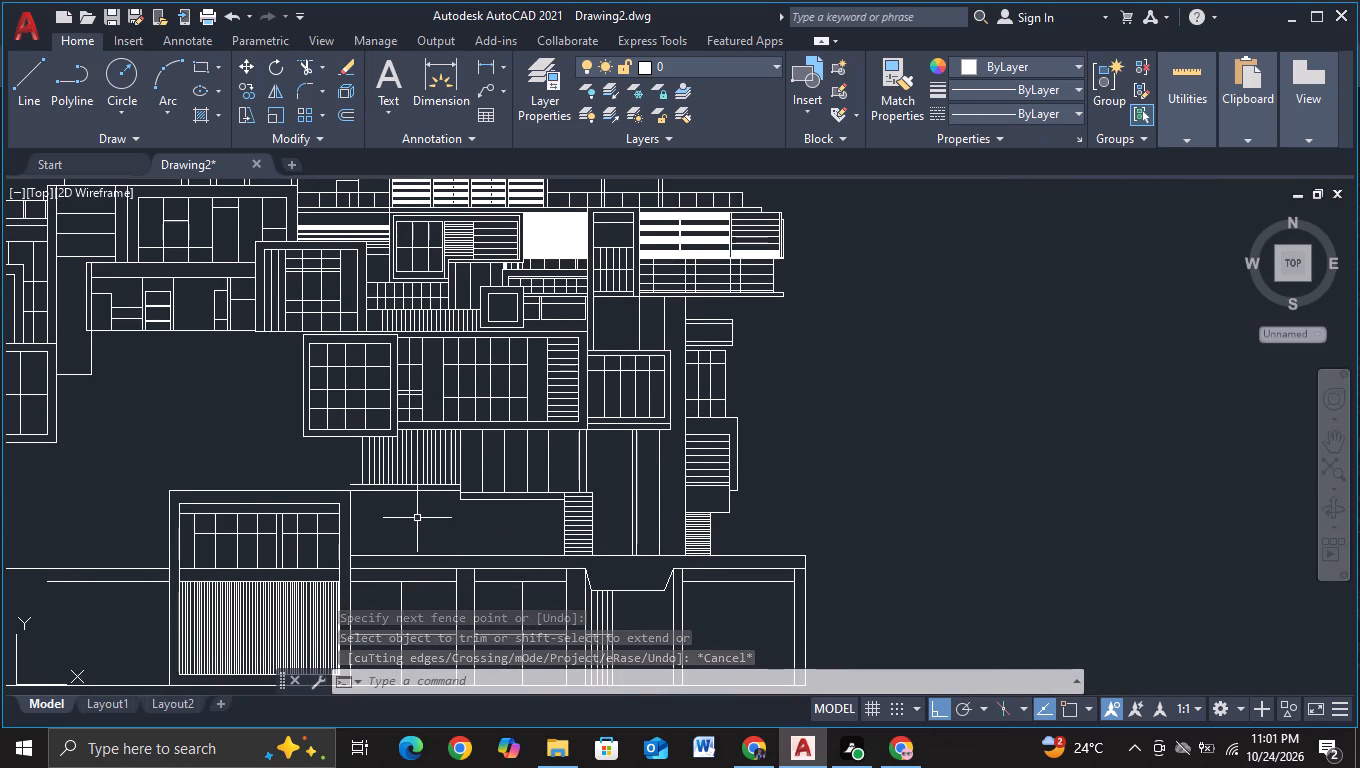
{"action": "left_click", "coordinate": [23, 103]}
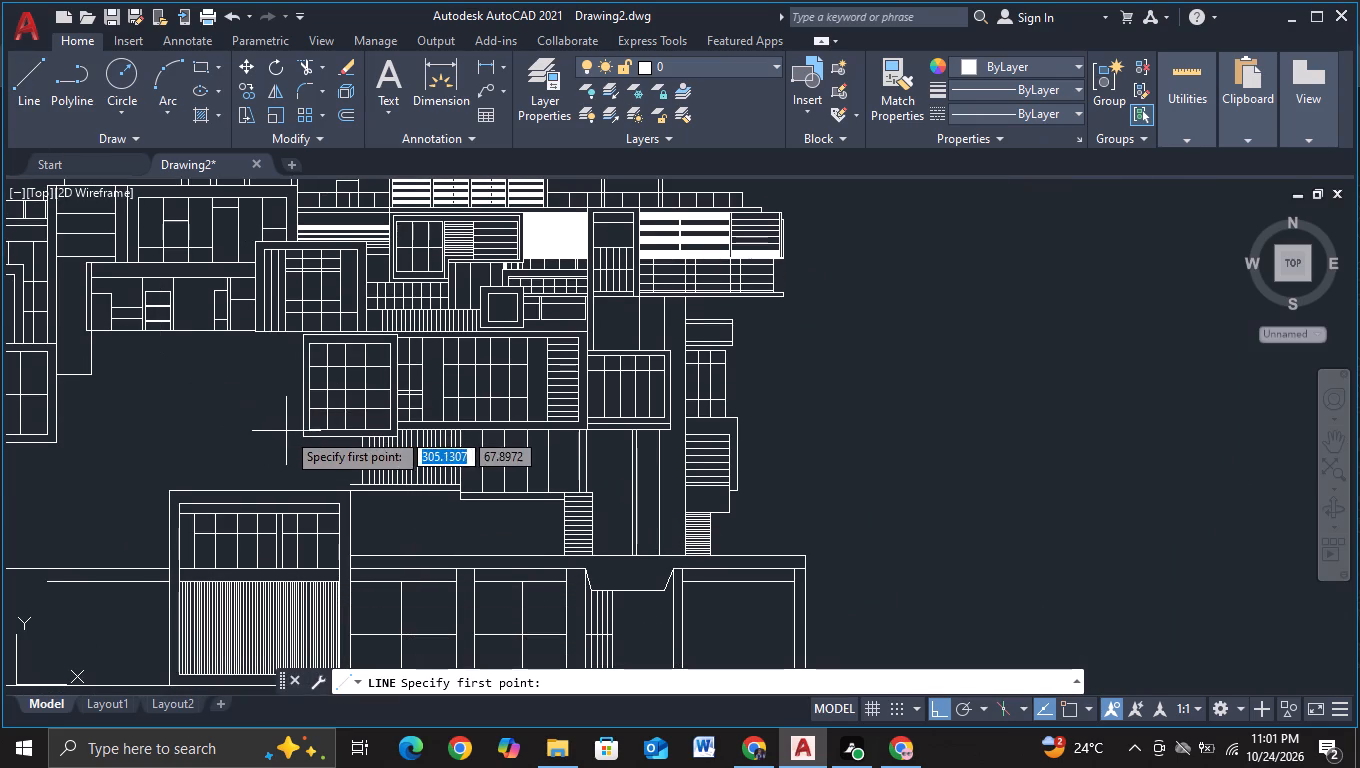
{"action": "key", "text": "F3"}
{"action": "left_click", "coordinate": [305, 441]}
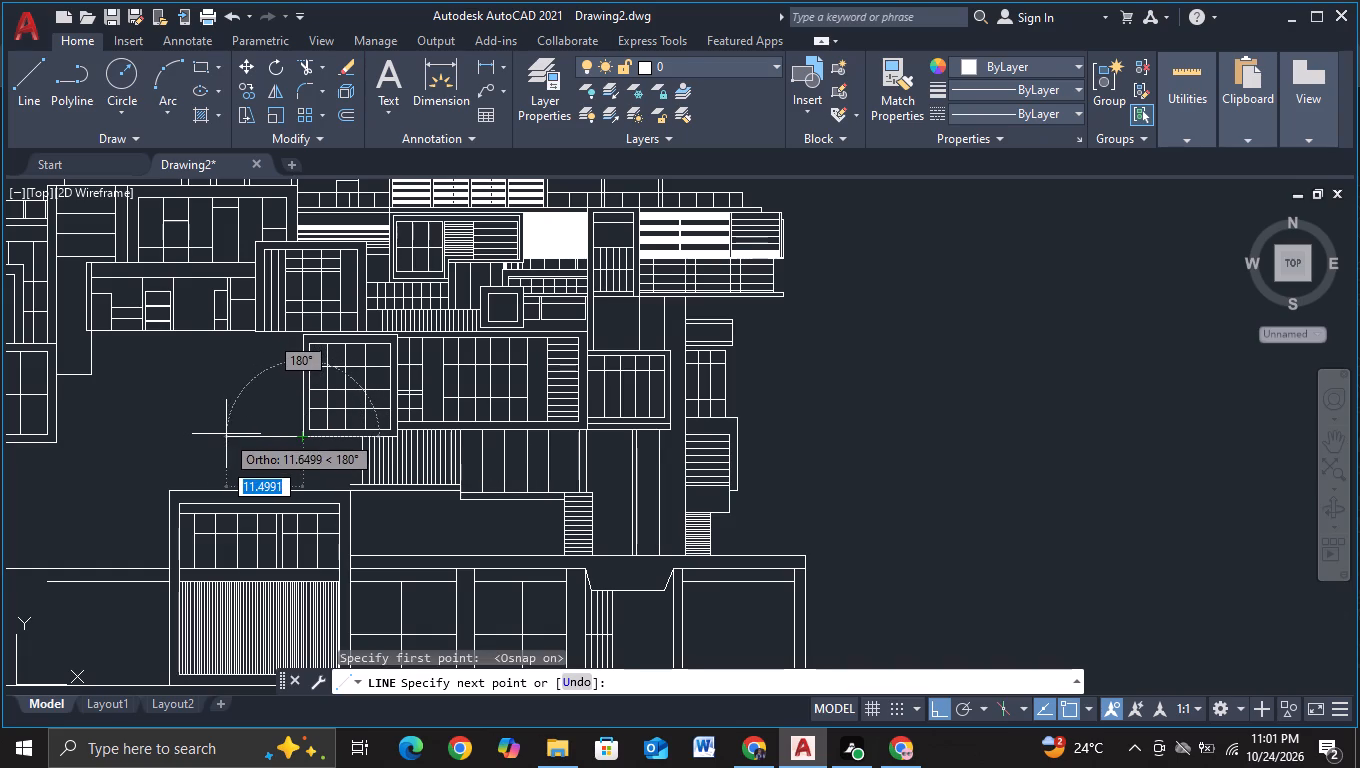
{"action": "left_click", "coordinate": [231, 434]}
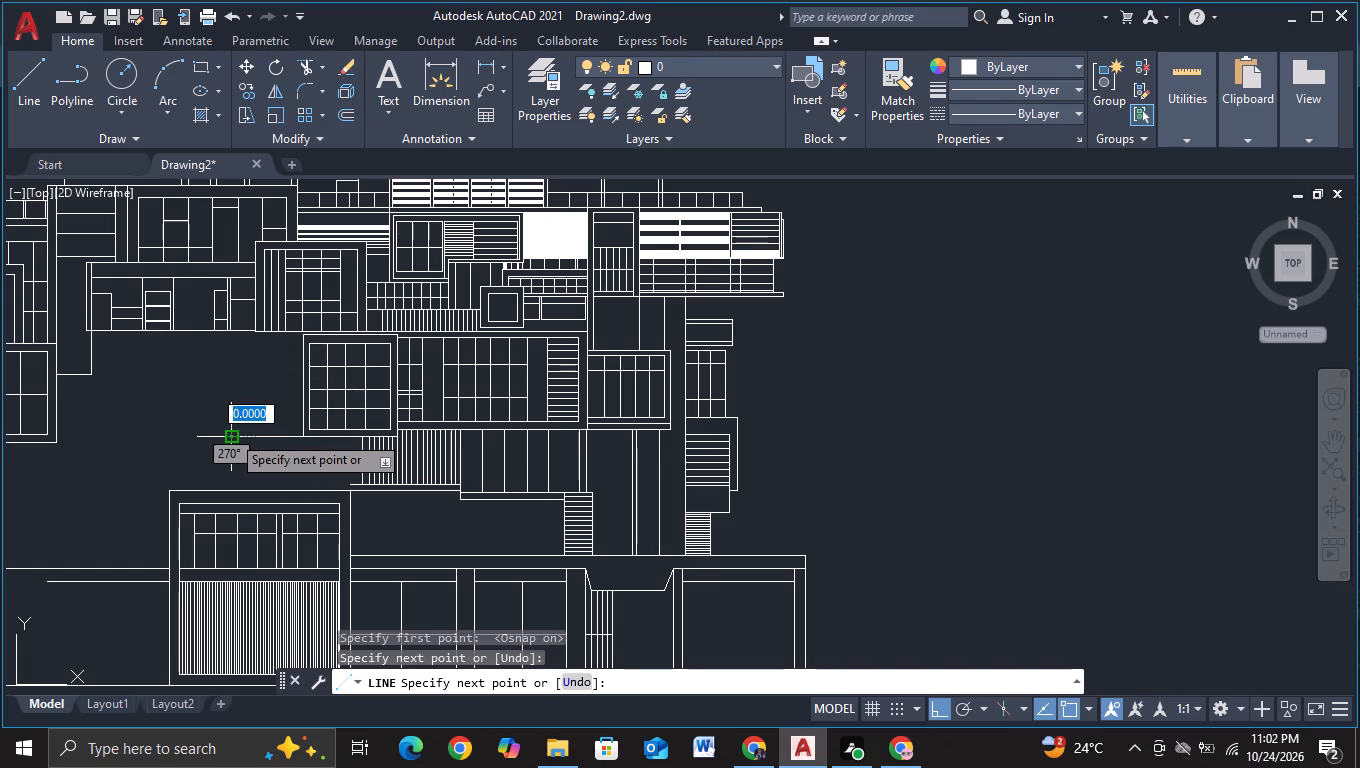
{"action": "scroll", "coordinate": [233, 469], "scroll_direction": "up", "scroll_amount": 2}
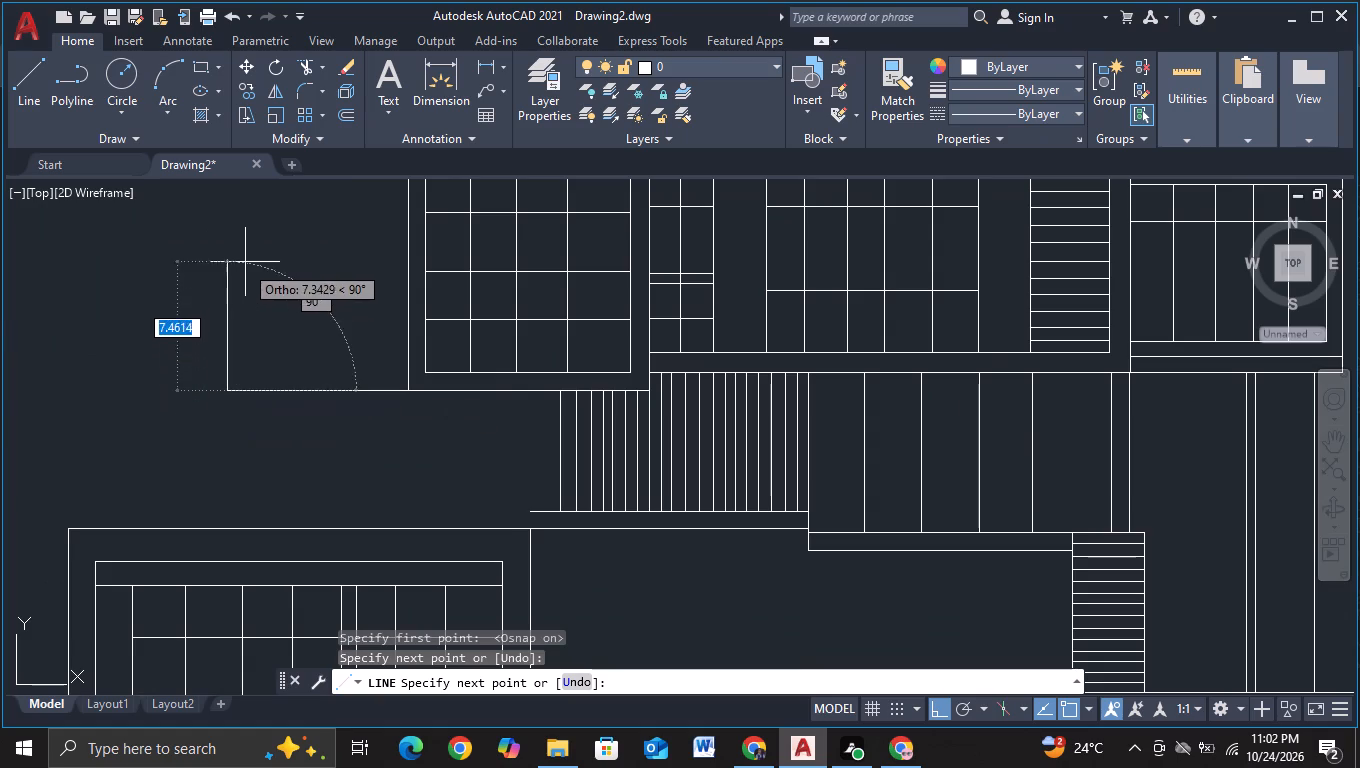
{"action": "middle_click_drag", "start_coordinate": [251, 254], "coordinate": [247, 400]}
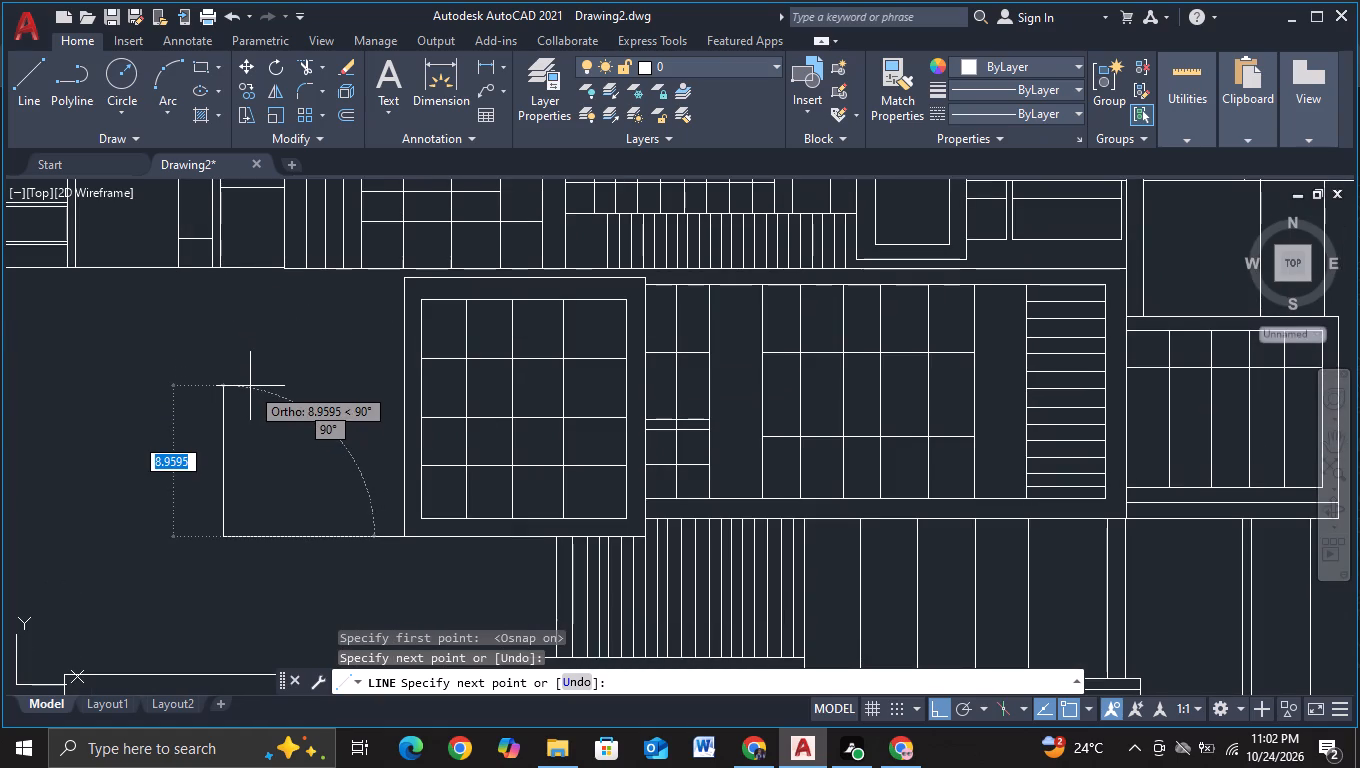
{"action": "left_click", "coordinate": [250, 386]}
{"action": "left_click", "coordinate": [448, 390]}
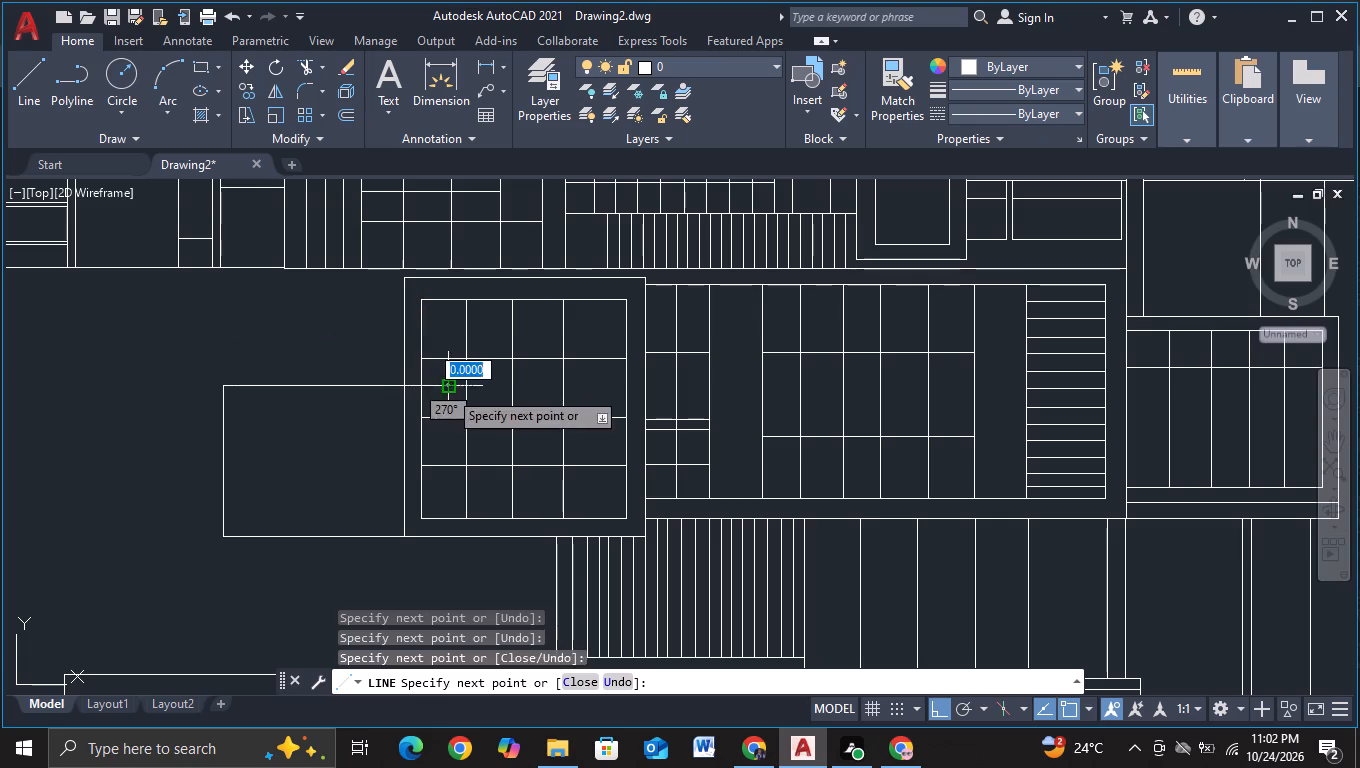
{"action": "key", "text": "Escape"}
Trim the new box's top line where it extends inside the grid-window block.
{"action": "left_click", "coordinate": [301, 71]}
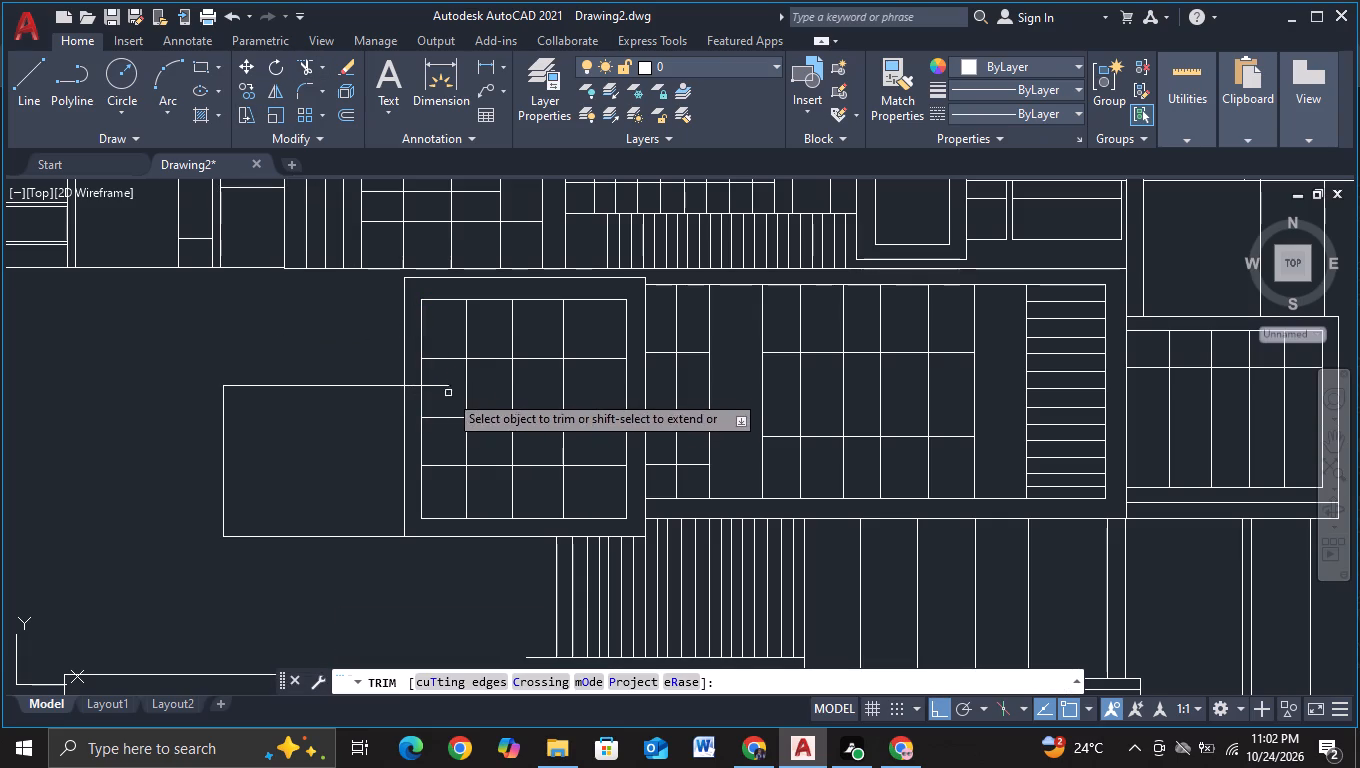
{"action": "left_click", "coordinate": [442, 383]}
{"action": "left_click", "coordinate": [415, 386]}
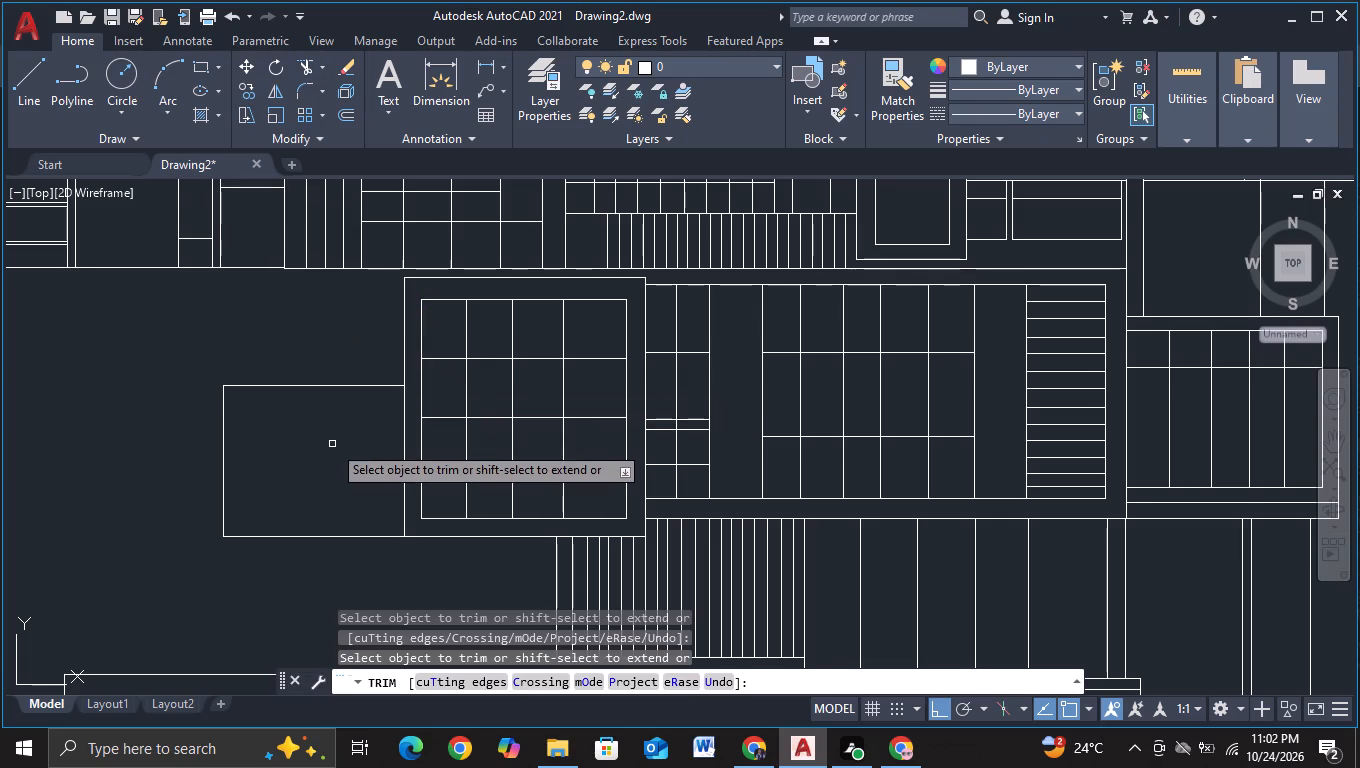
{"action": "middle_click_drag", "start_coordinate": [333, 444], "coordinate": [328, 386]}
{"action": "key", "text": "Escape"}
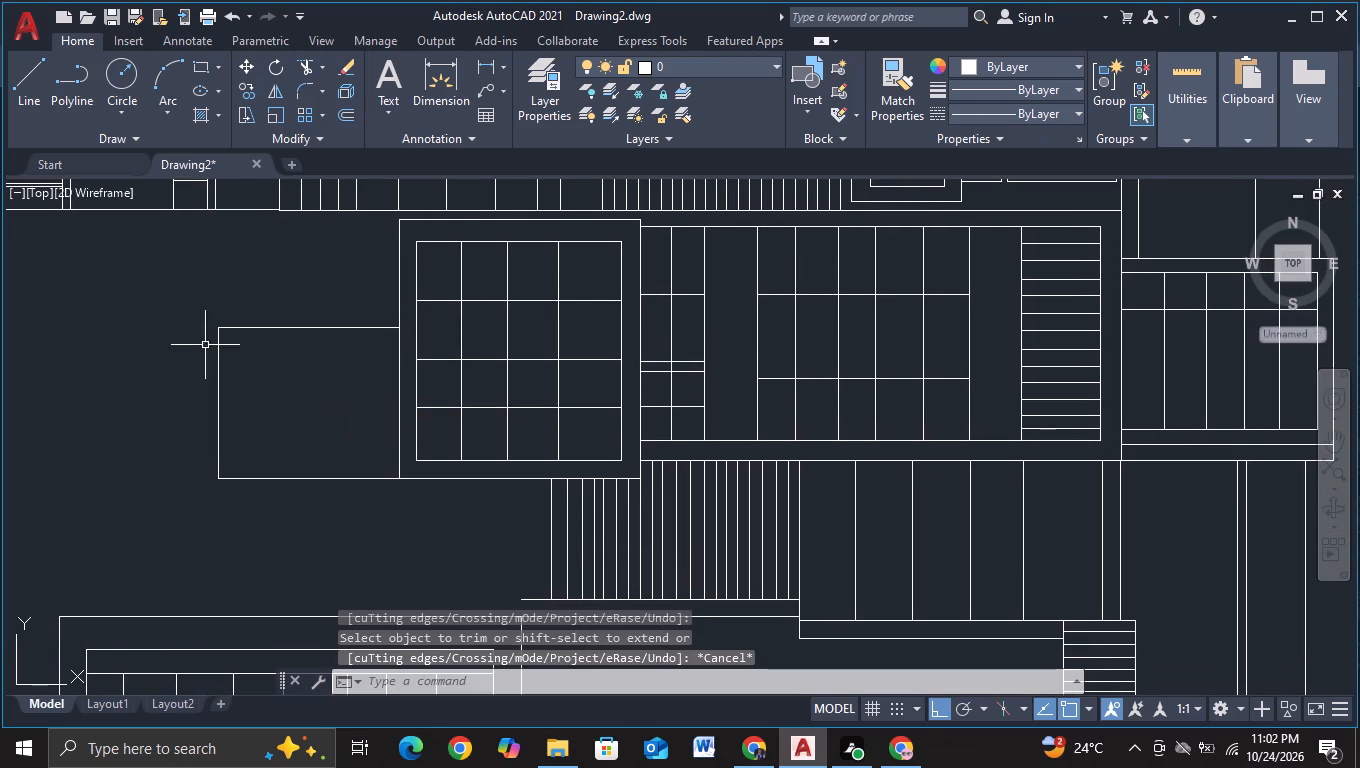
Copy the new box's left edge about 5.5 rightward as a vertical divider through its middle.
{"action": "left_click", "coordinate": [219, 378]}
{"action": "key", "text": "c"}
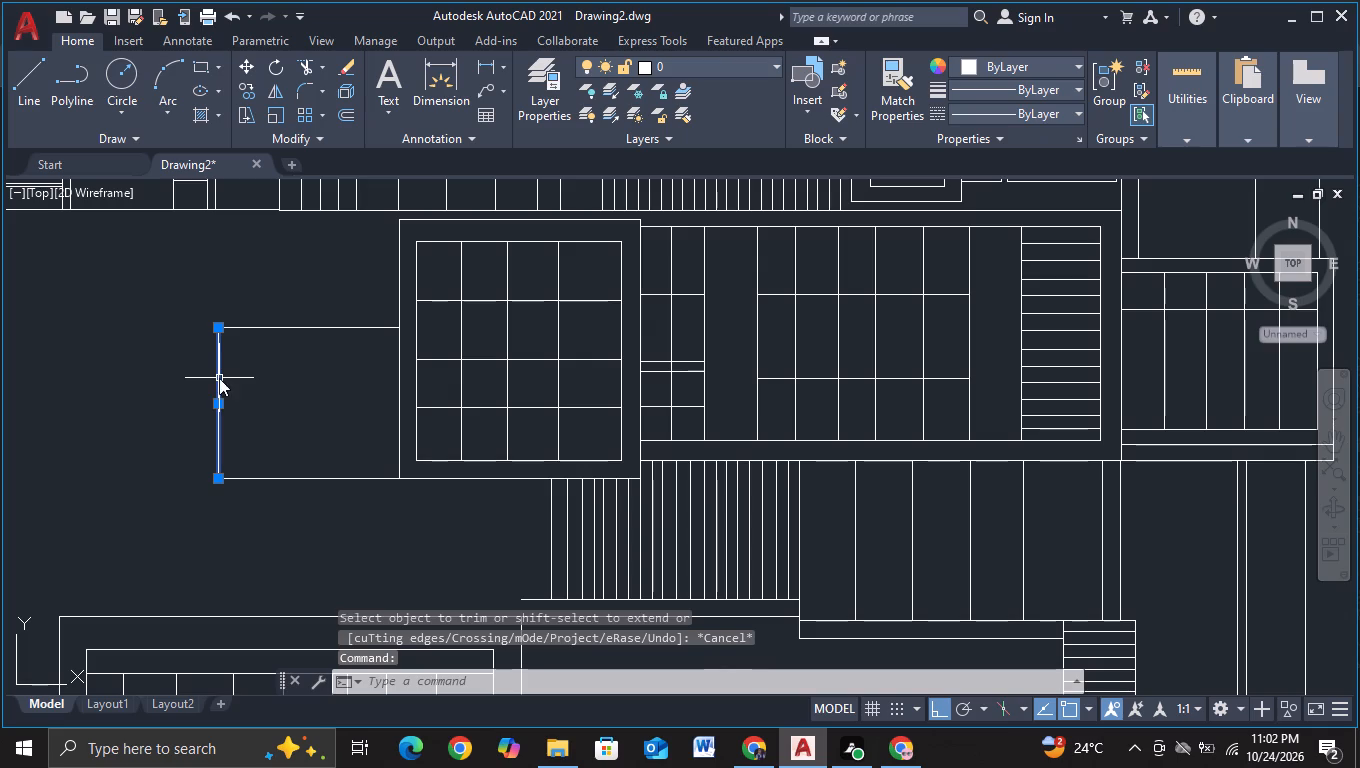
{"action": "left_click", "coordinate": [338, 443]}
{"action": "left_click", "coordinate": [293, 527]}
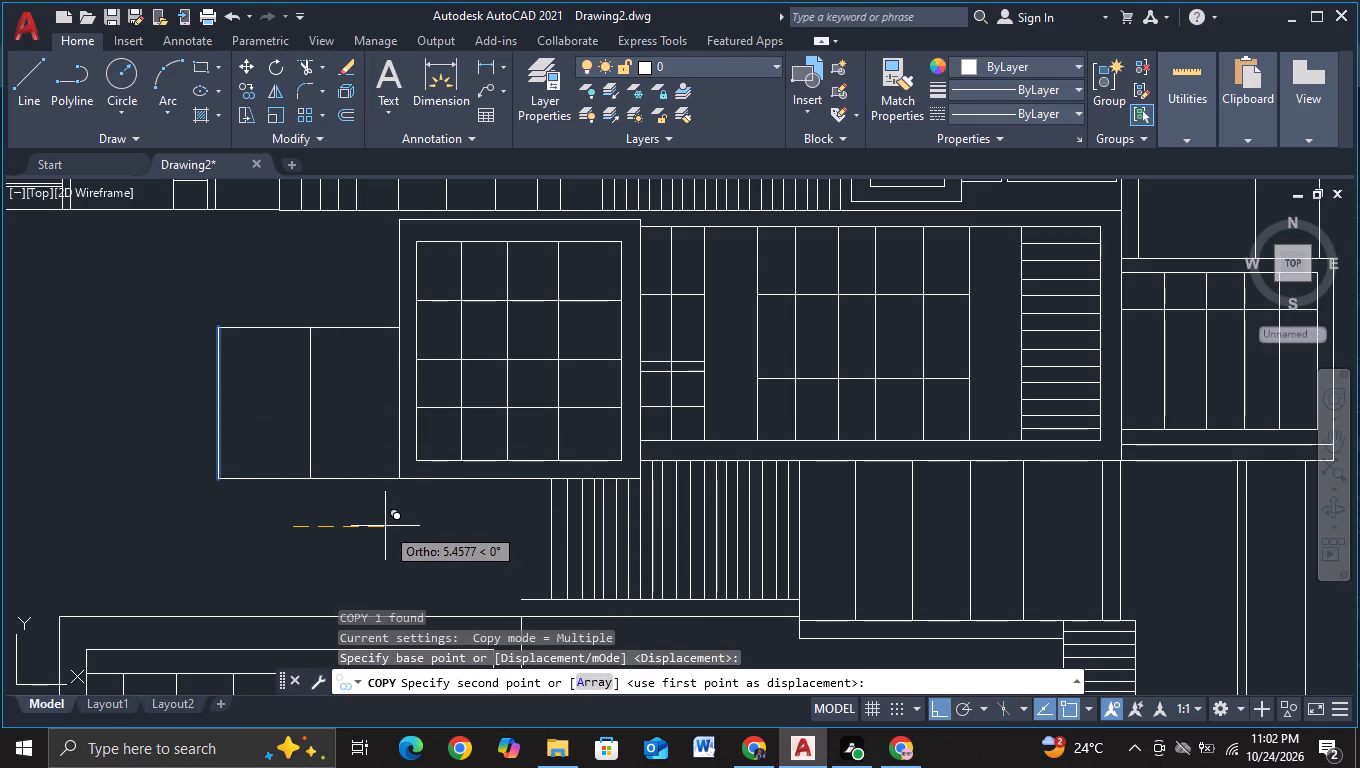
{"action": "left_click", "coordinate": [385, 526]}
{"action": "key", "text": "Escape"}
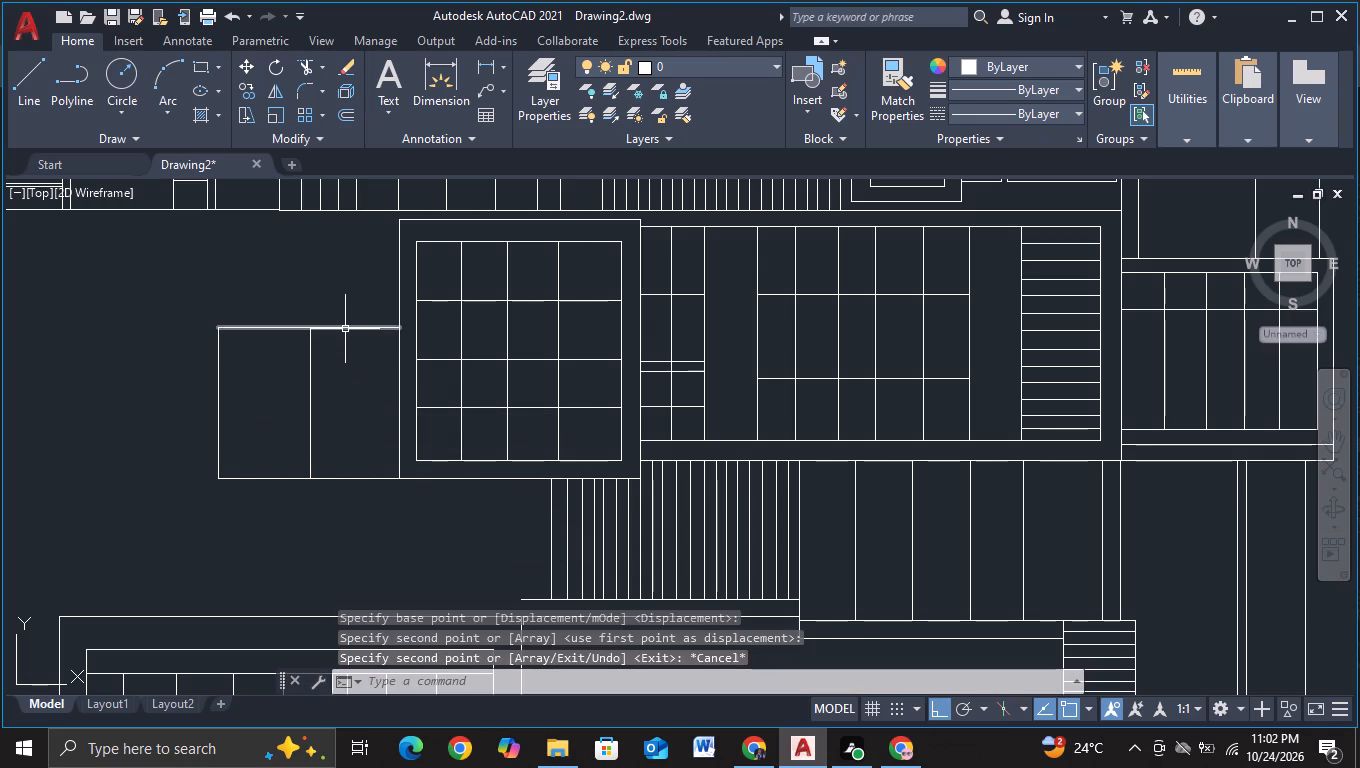
Copy the new box's top line about 4.4 downward as a horizontal divider.
{"action": "left_click", "coordinate": [345, 329]}
{"action": "key", "text": "c"}
{"action": "left_click", "coordinate": [424, 396]}
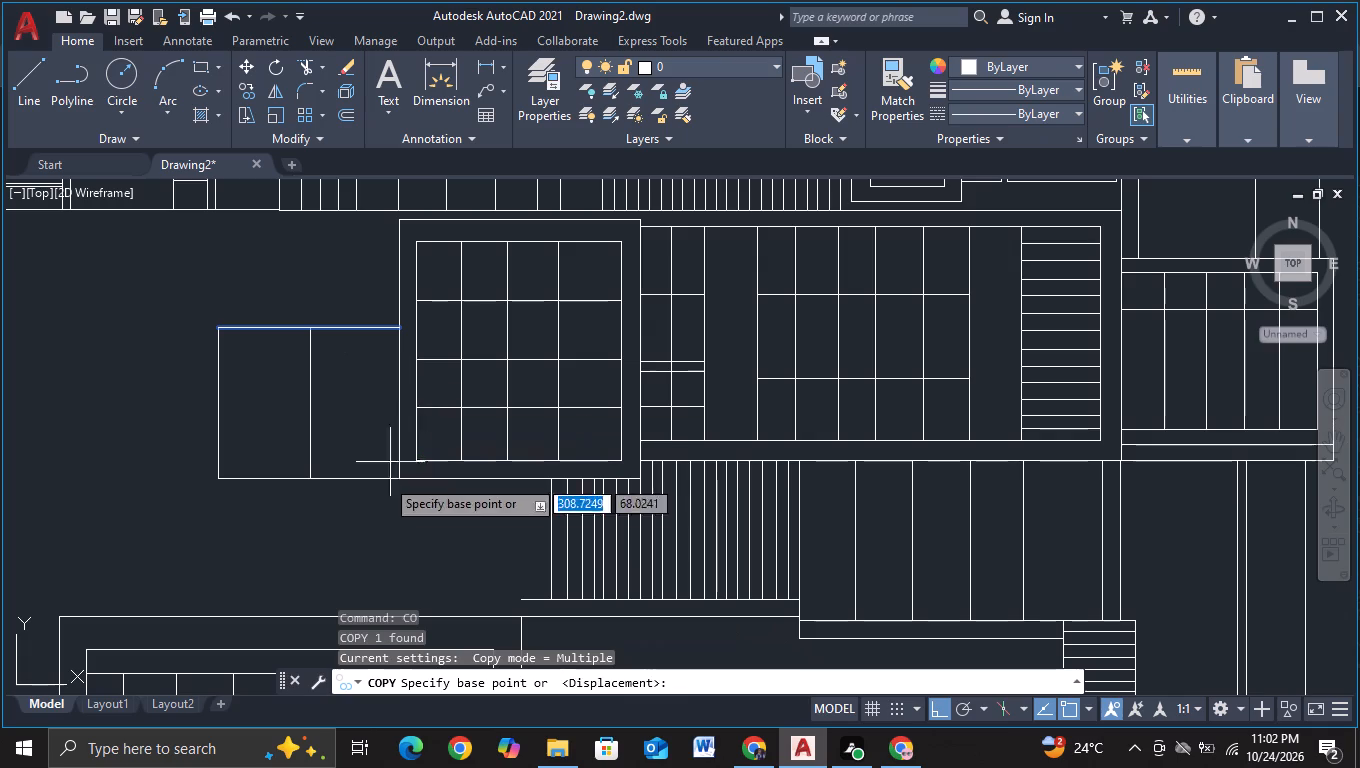
{"action": "left_click", "coordinate": [384, 509]}
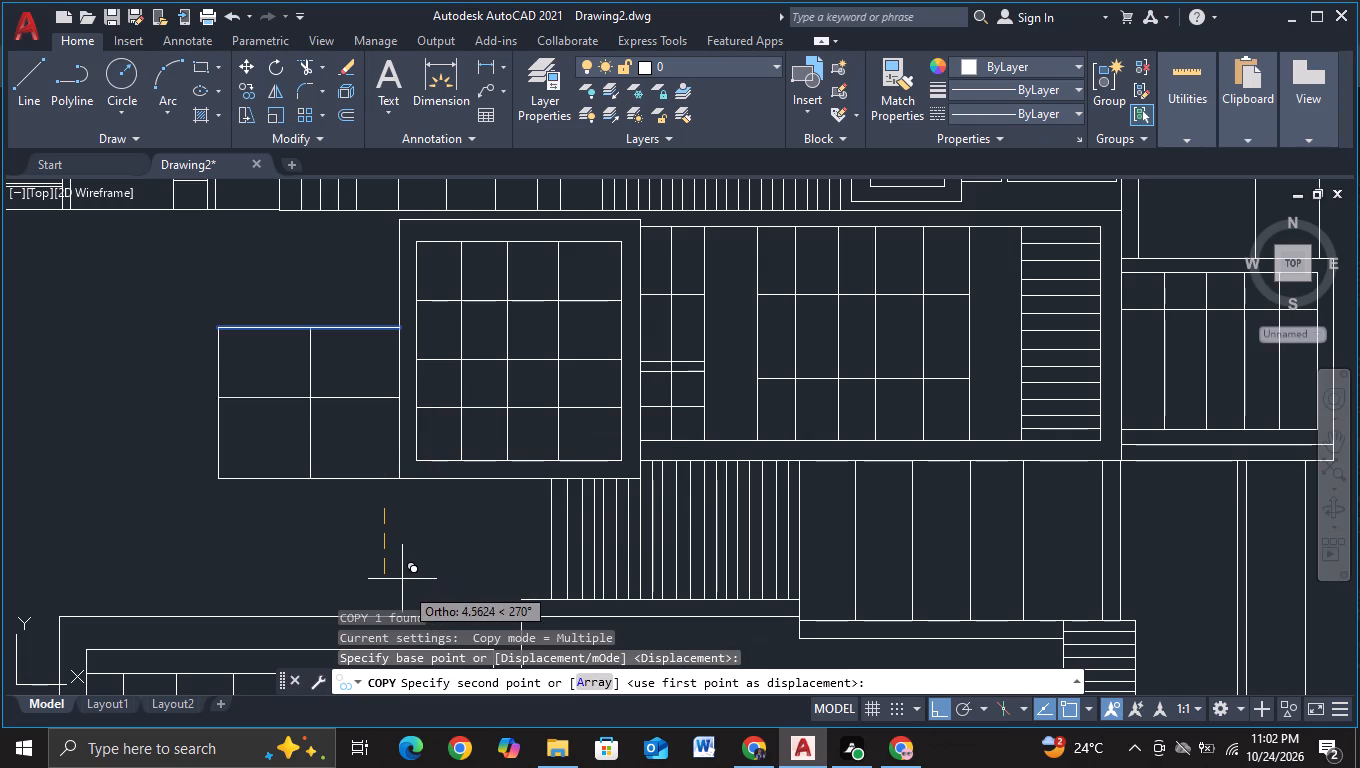
{"action": "left_click", "coordinate": [404, 583]}
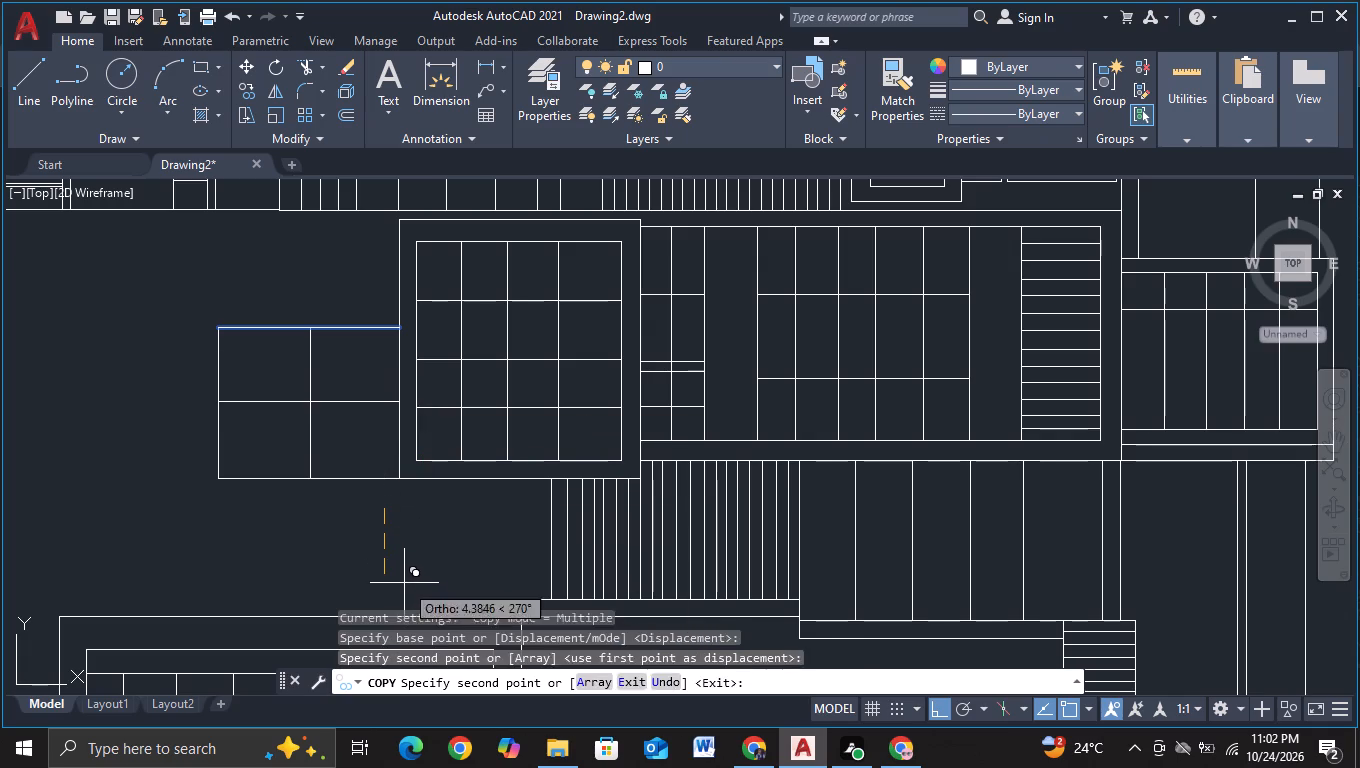
{"action": "key", "text": "Escape"}
Draw a line from the new box's lower-left corner down to the ledge's level and across to the ledge's left end.
{"action": "scroll", "coordinate": [449, 568], "scroll_direction": "down", "scroll_amount": 1}
{"action": "middle_click_drag", "start_coordinate": [449, 568], "coordinate": [389, 507]}
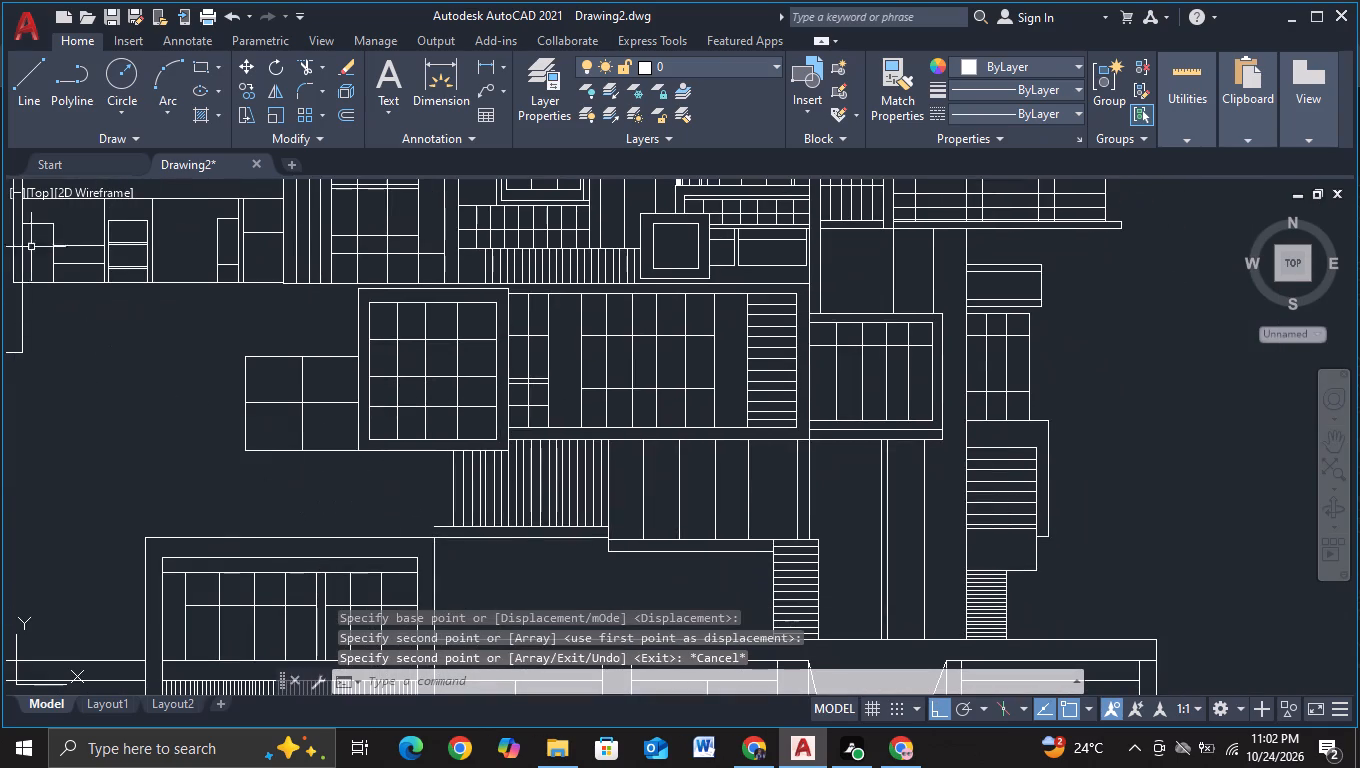
{"action": "left_click", "coordinate": [16, 108]}
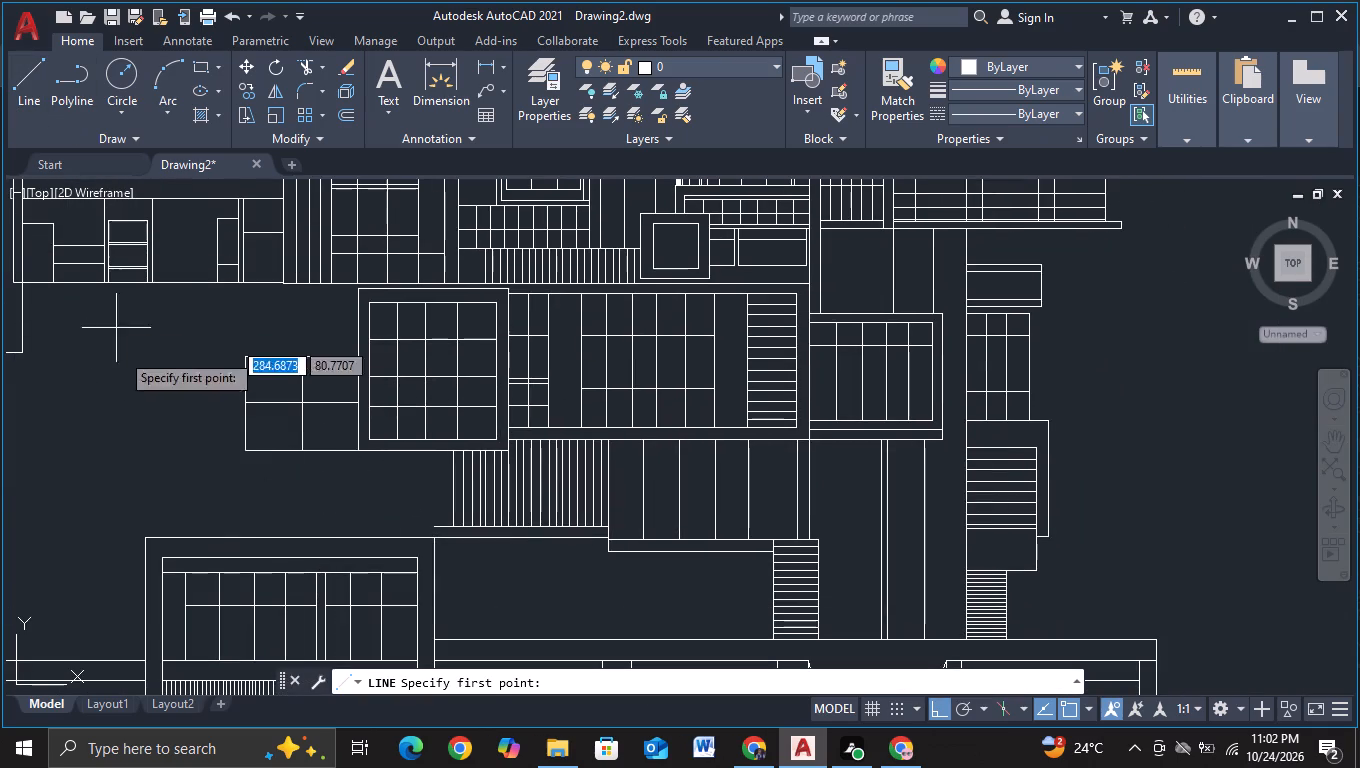
{"action": "left_click", "coordinate": [238, 450]}
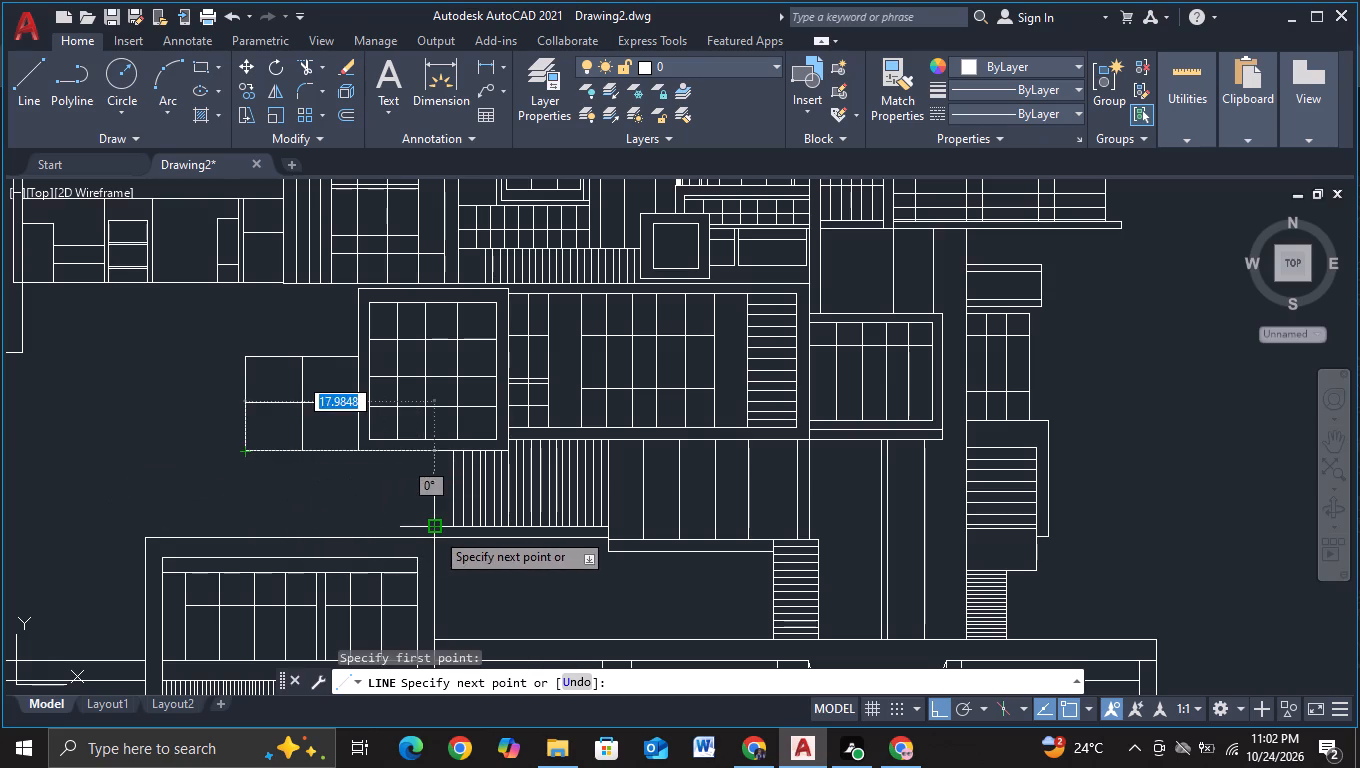
{"action": "left_click", "coordinate": [244, 525]}
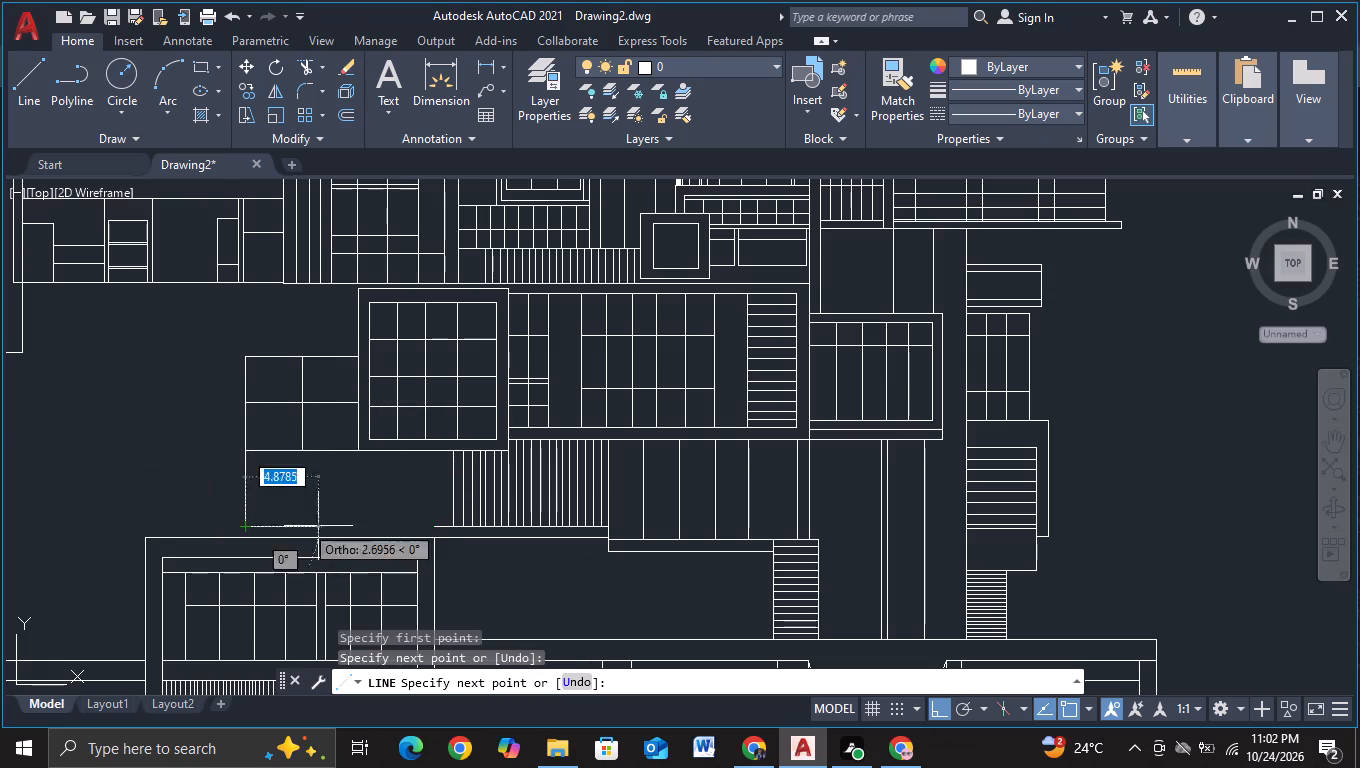
{"action": "left_click", "coordinate": [427, 525]}
{"action": "key", "text": "Escape"}
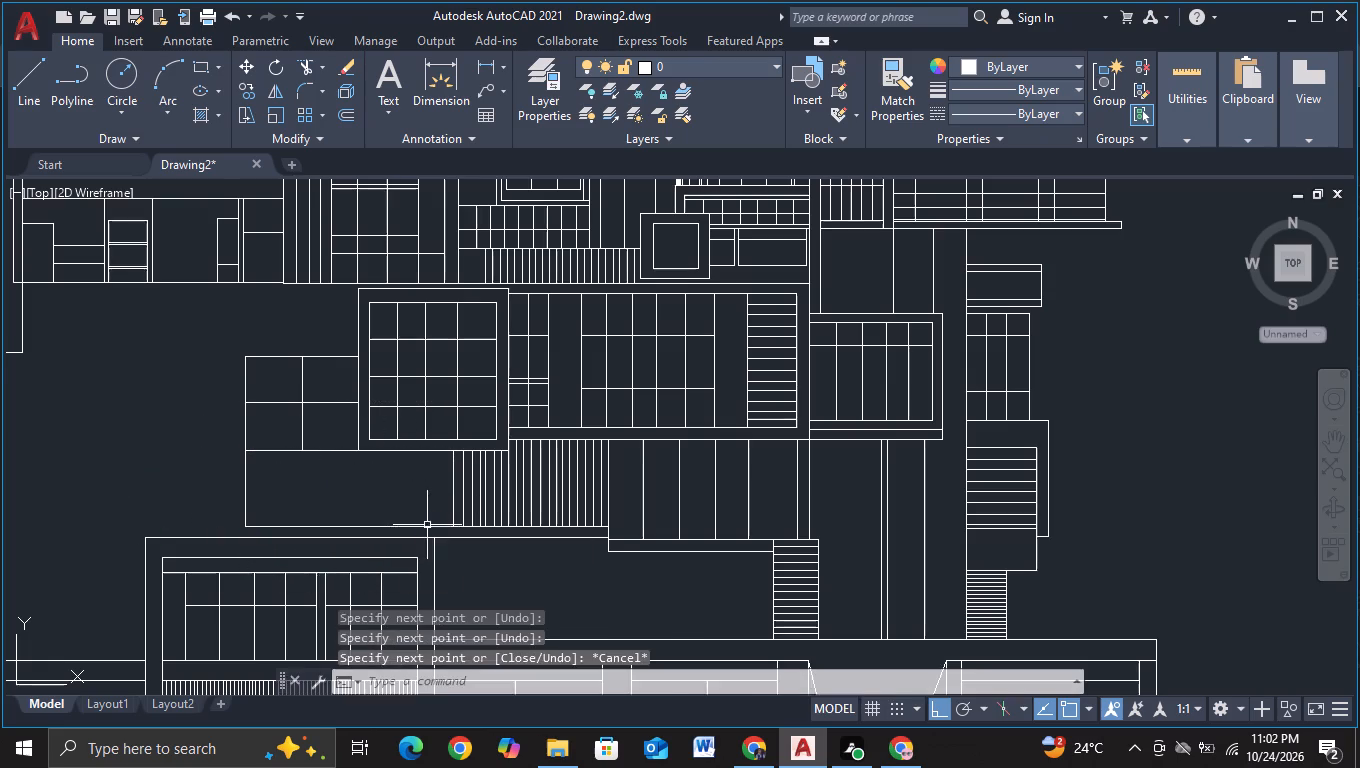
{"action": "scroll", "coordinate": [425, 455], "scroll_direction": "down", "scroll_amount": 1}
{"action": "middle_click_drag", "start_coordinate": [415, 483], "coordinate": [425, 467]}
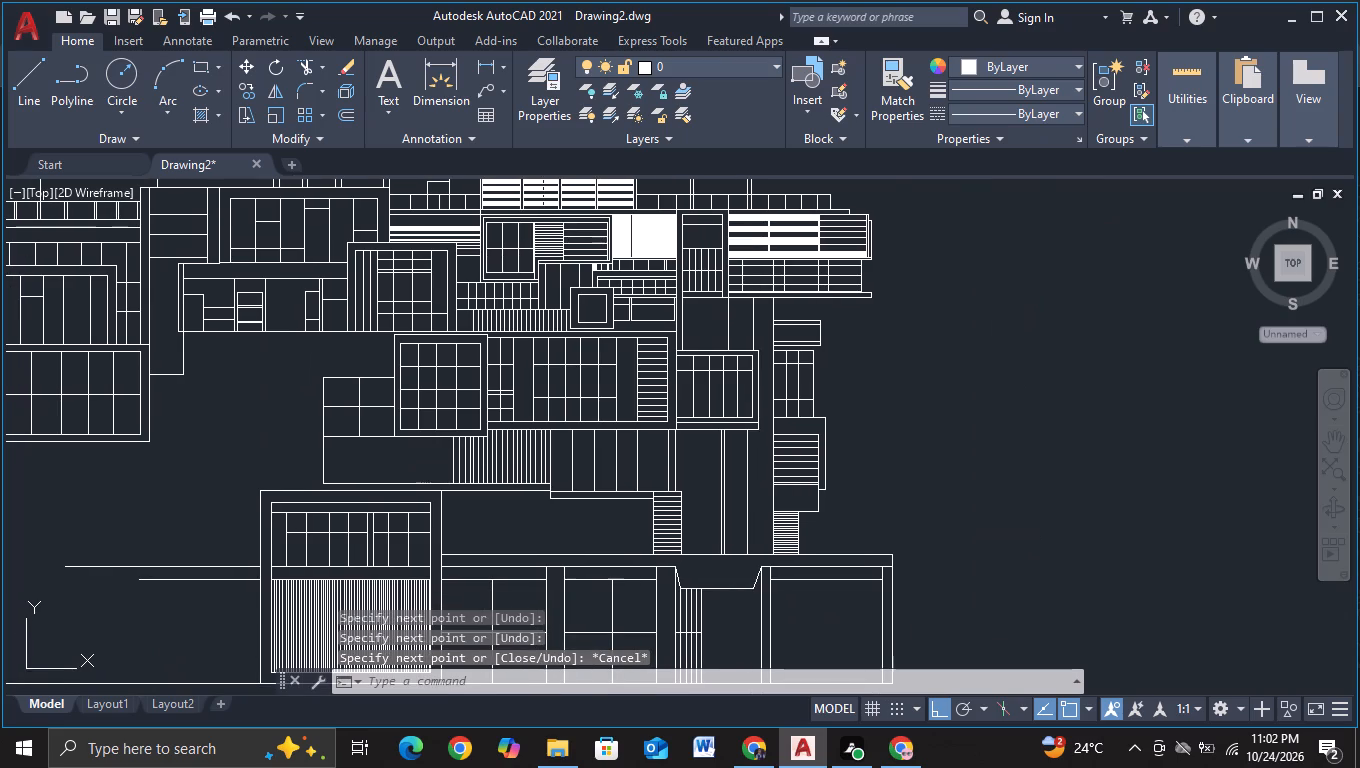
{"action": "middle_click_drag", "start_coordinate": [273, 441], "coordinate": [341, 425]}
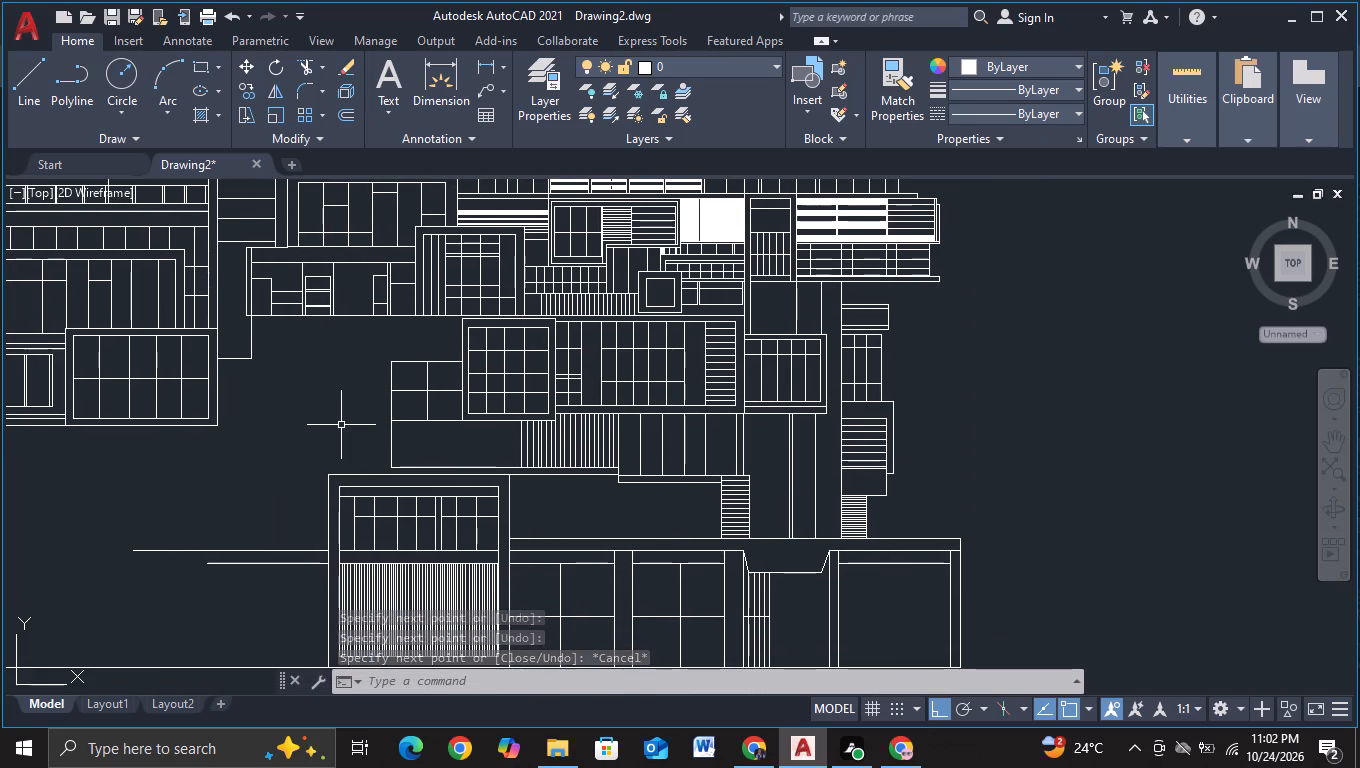
Draw a vertical line about 34 long left of the slatted block, from below the ground line up through the two ledge lines.
{"action": "middle_click_drag", "start_coordinate": [293, 429], "coordinate": [412, 398]}
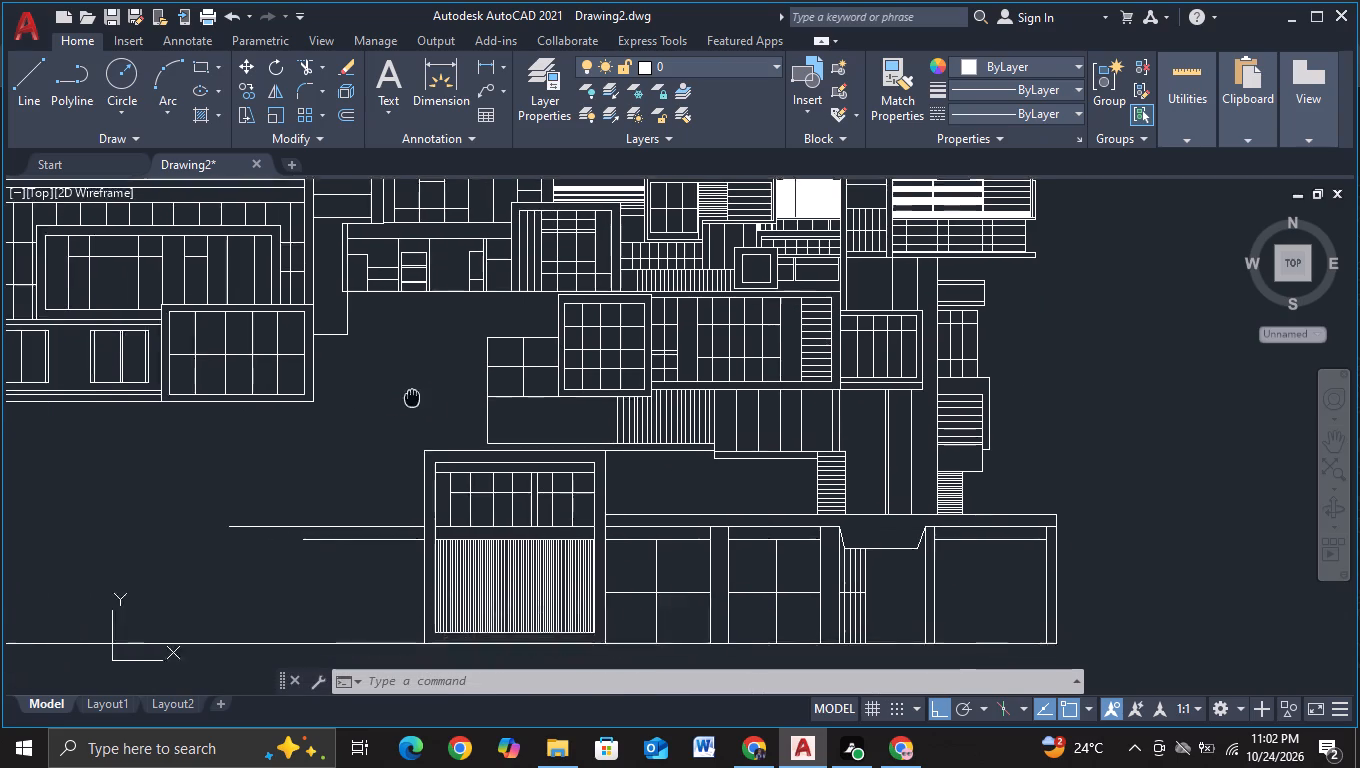
{"action": "middle_click_drag", "start_coordinate": [412, 398], "coordinate": [416, 397]}
{"action": "middle_click_drag", "start_coordinate": [324, 415], "coordinate": [475, 411]}
{"action": "middle_click_drag", "start_coordinate": [342, 465], "coordinate": [416, 449]}
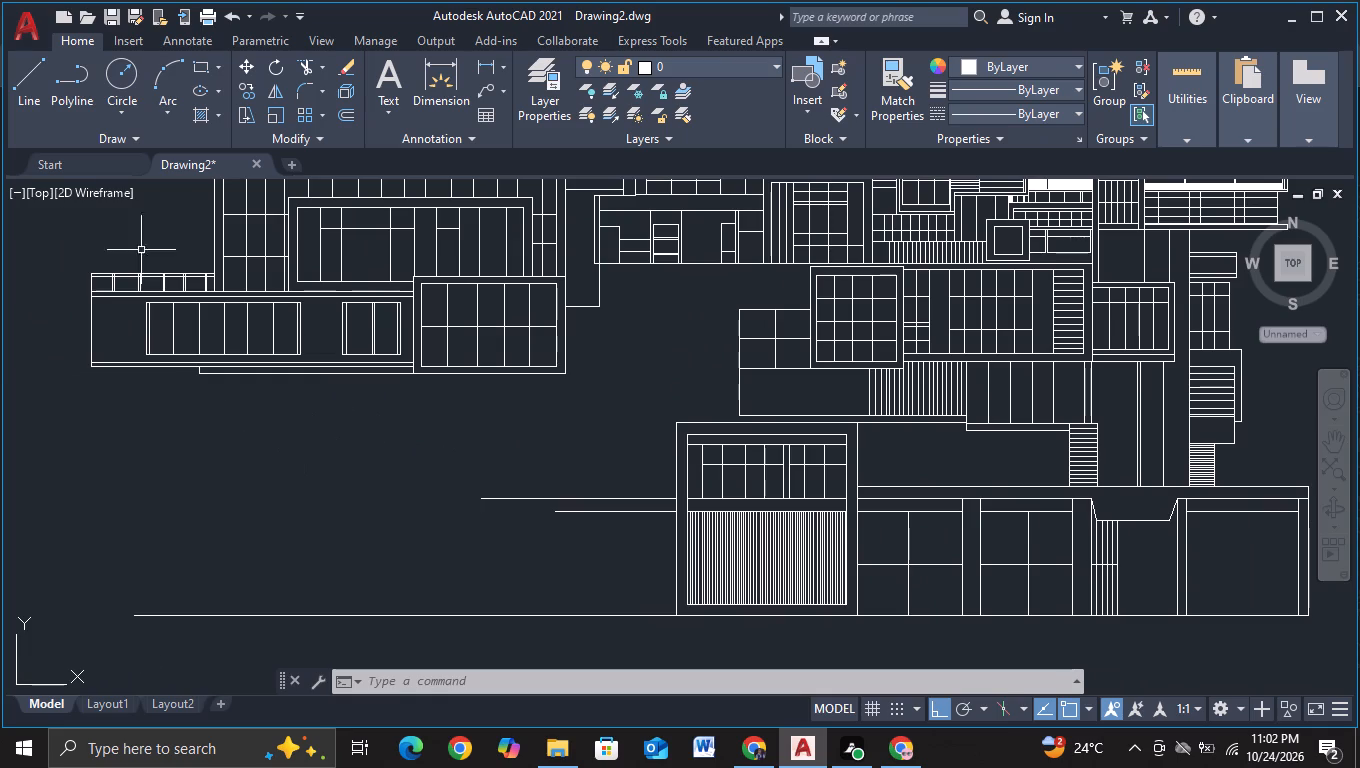
{"action": "left_click", "coordinate": [28, 91]}
{"action": "middle_click_drag", "start_coordinate": [403, 490], "coordinate": [360, 455]}
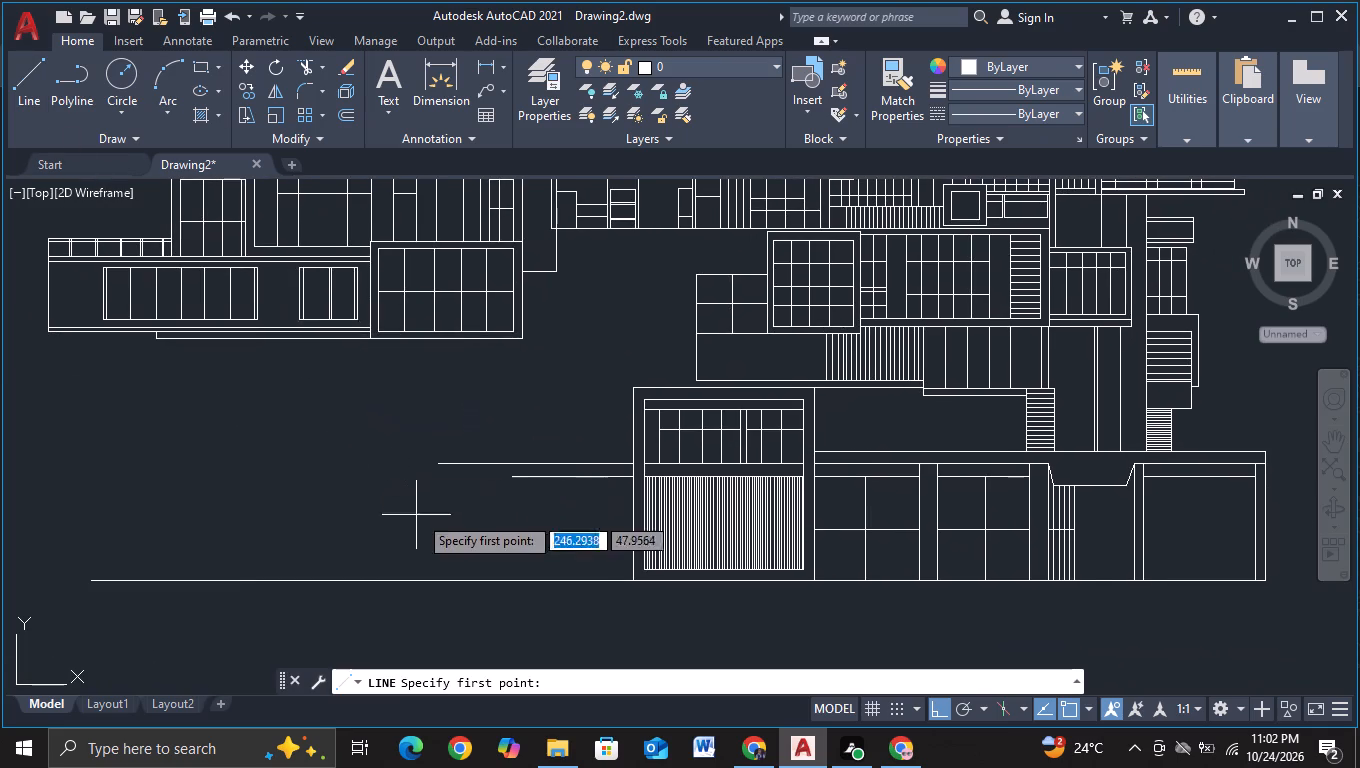
{"action": "left_click", "coordinate": [519, 600]}
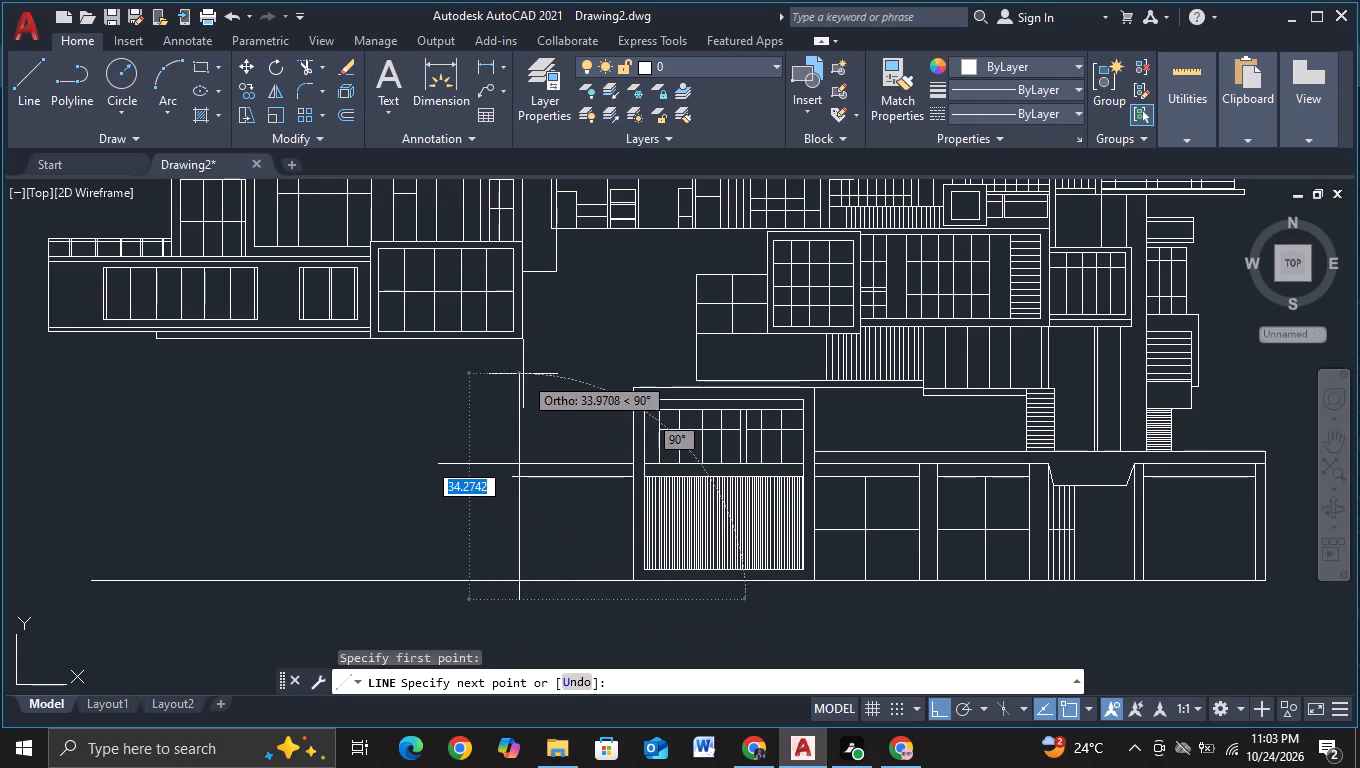
{"action": "left_click", "coordinate": [523, 369]}
{"action": "key", "text": "Escape"}
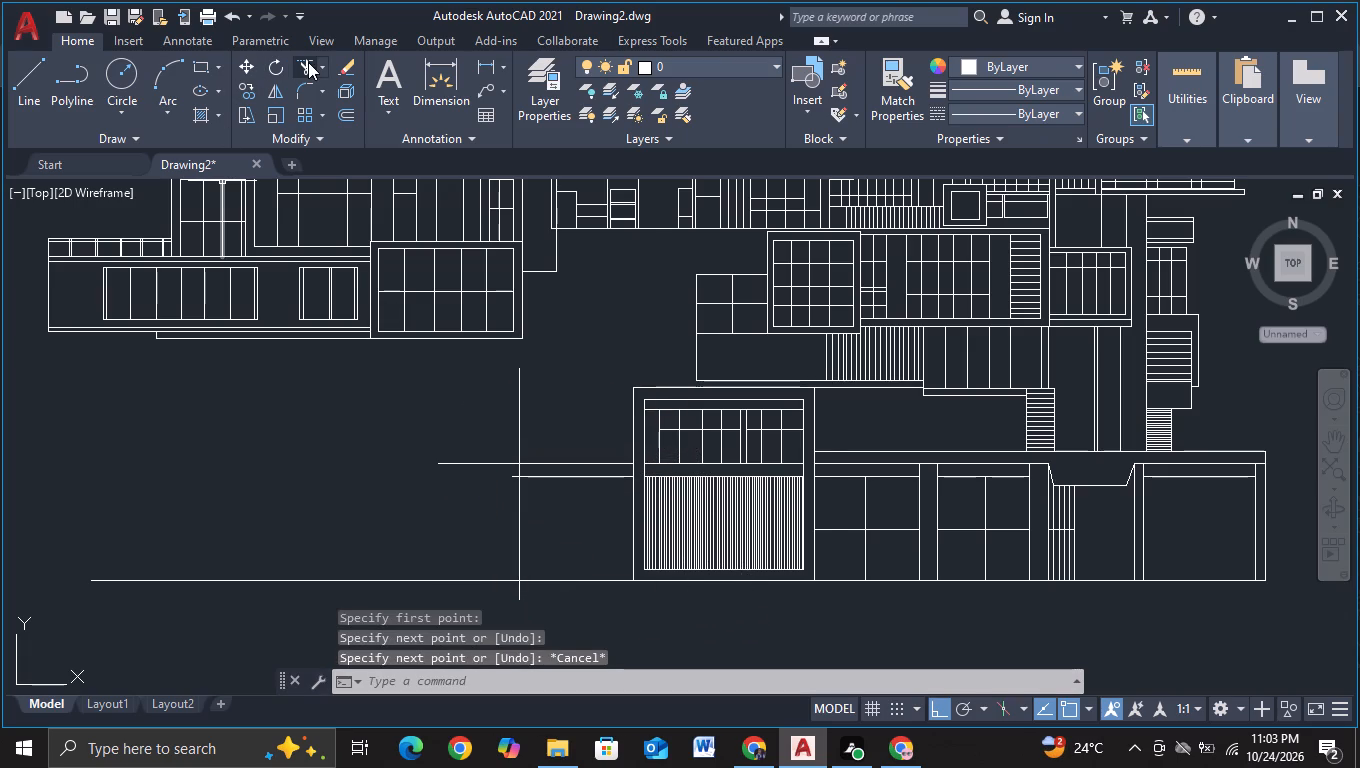
Trim the two ledge lines left of the new vertical line, and the vertical's end below the ground line.
{"action": "left_click", "coordinate": [308, 62]}
{"action": "left_click", "coordinate": [461, 422]}
{"action": "left_click", "coordinate": [459, 505]}
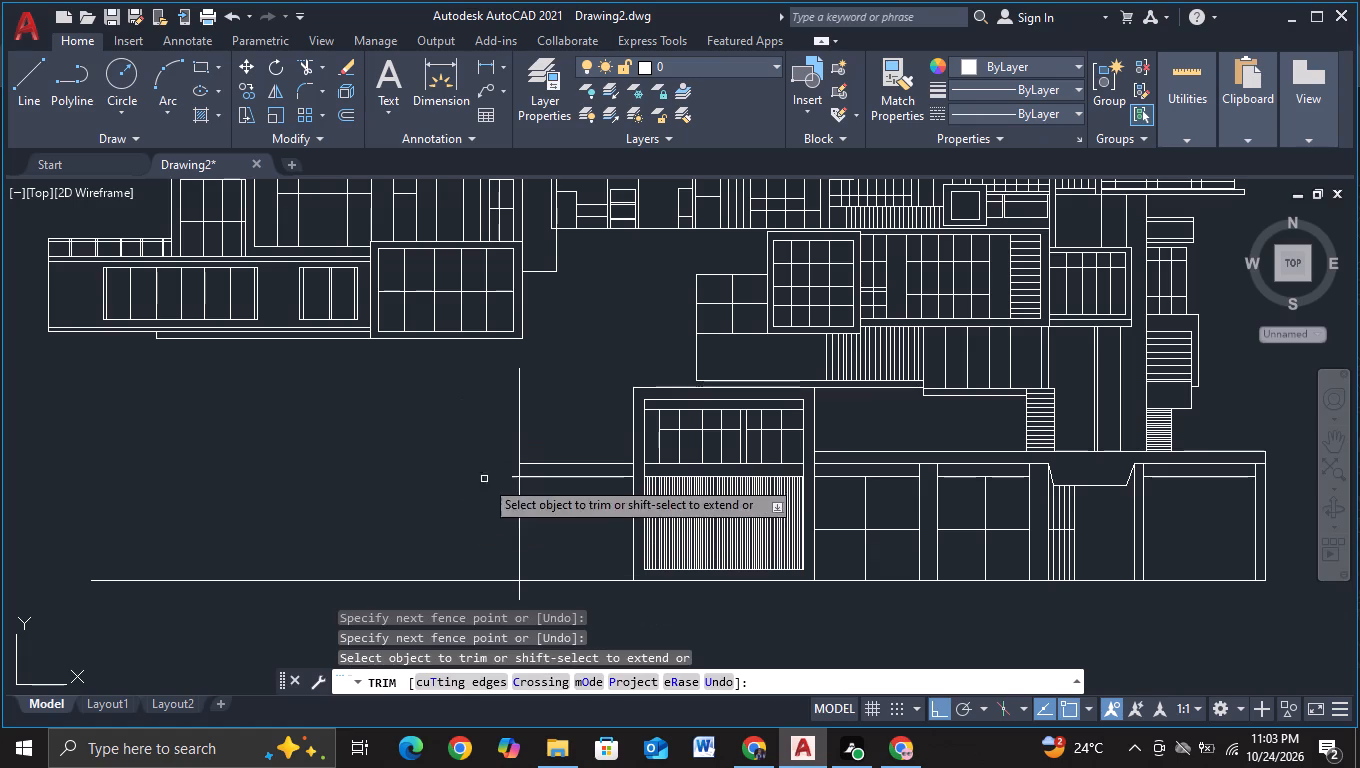
{"action": "left_click", "coordinate": [512, 476]}
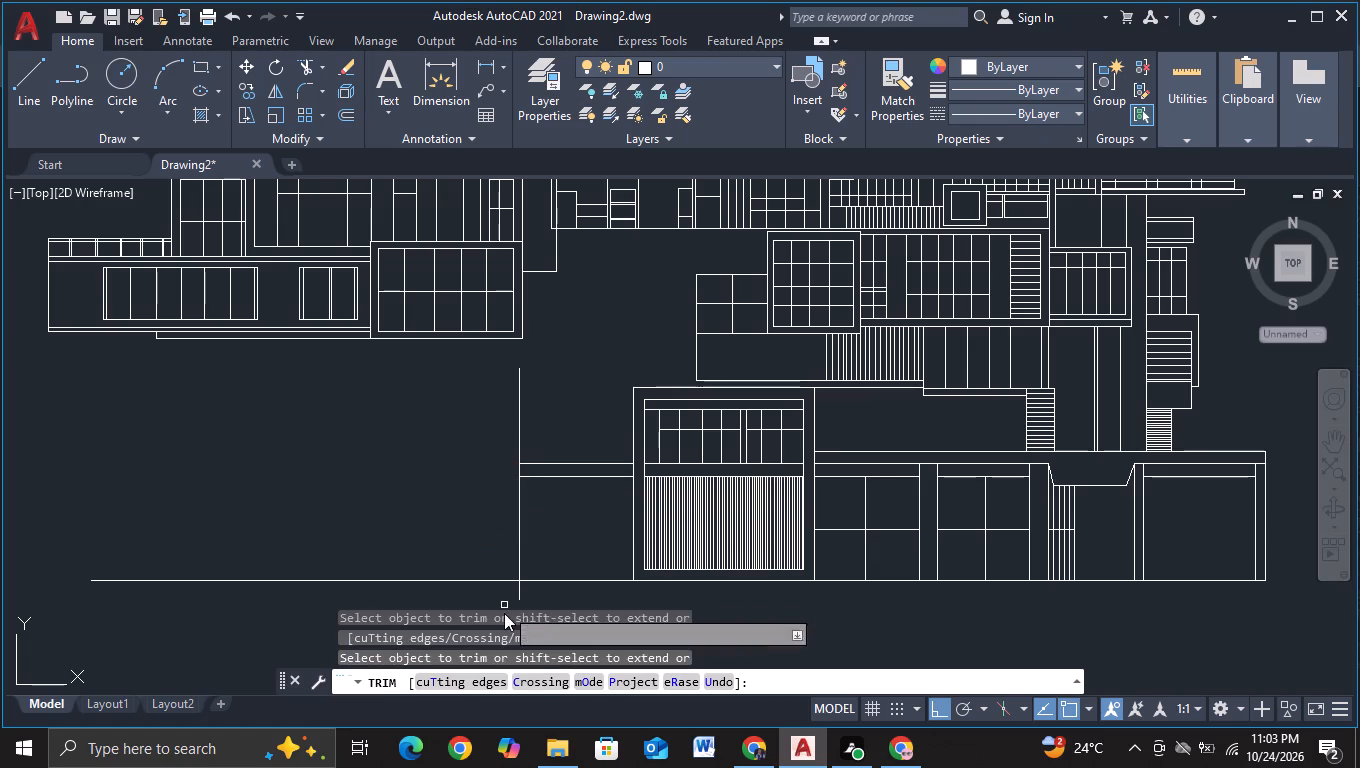
{"action": "left_click", "coordinate": [512, 590]}
{"action": "left_click", "coordinate": [524, 589]}
{"action": "key", "text": "Escape"}
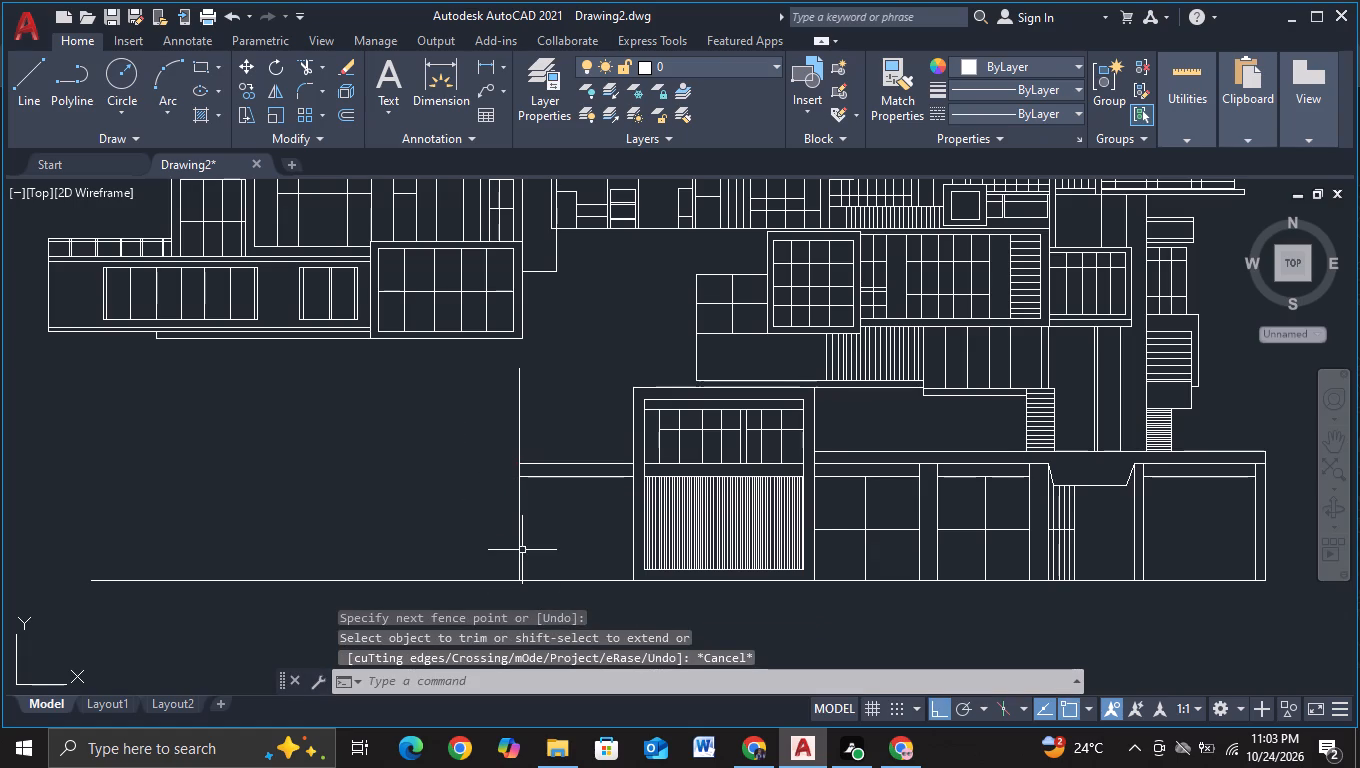
Copy the new vertical line rightward by about 1.5 and about 15.5 to form the inner edges of two posts.
{"action": "left_click", "coordinate": [519, 555]}
{"action": "key", "text": "c"}
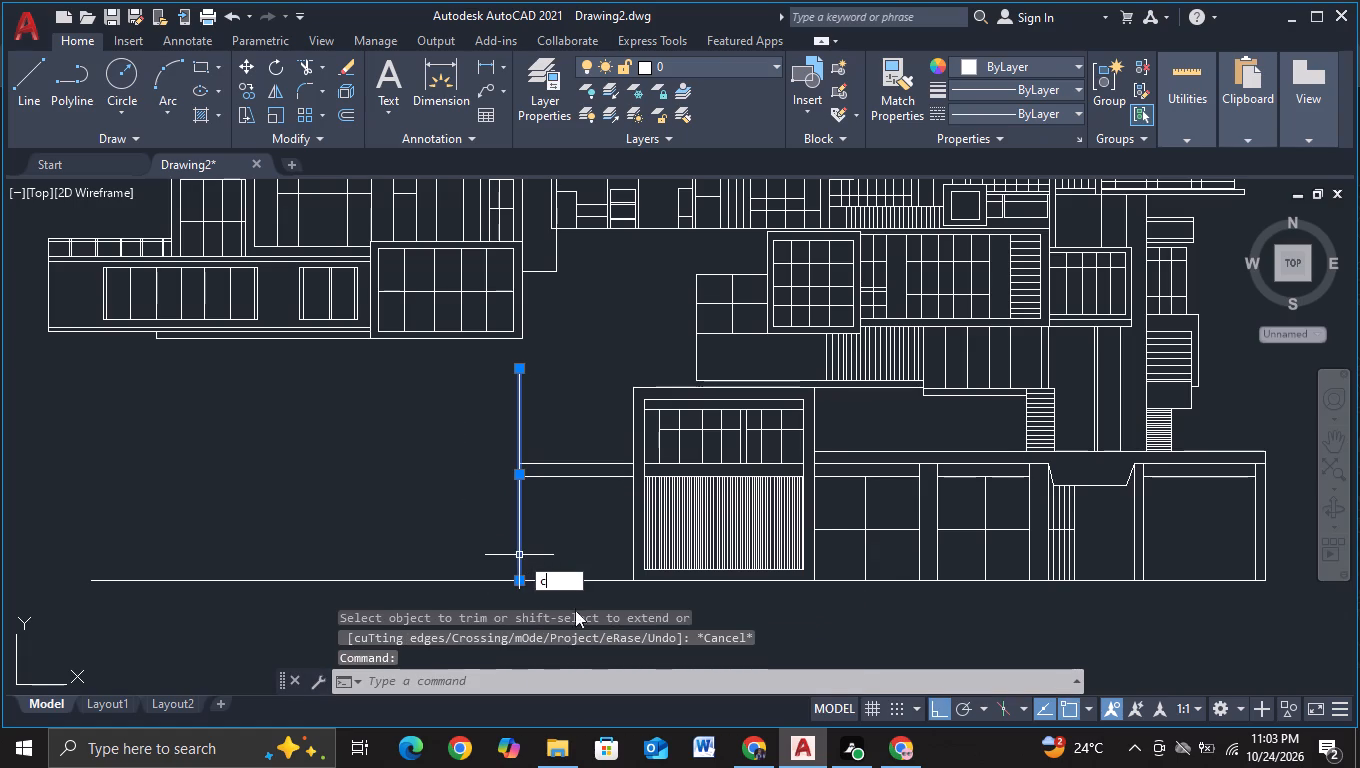
{"action": "left_click", "coordinate": [575, 620]}
{"action": "middle_click_drag", "start_coordinate": [530, 522], "coordinate": [516, 411]}
{"action": "left_click", "coordinate": [536, 501]}
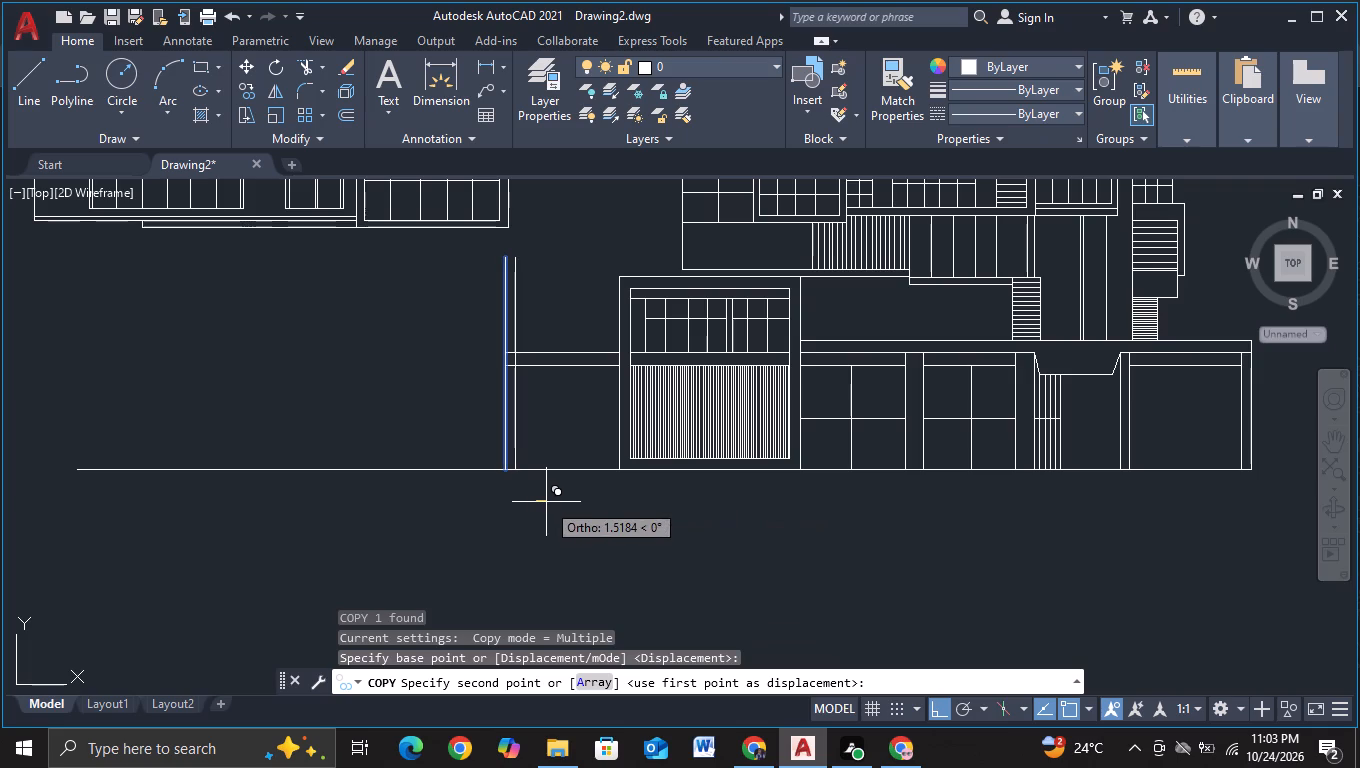
{"action": "left_click", "coordinate": [546, 507]}
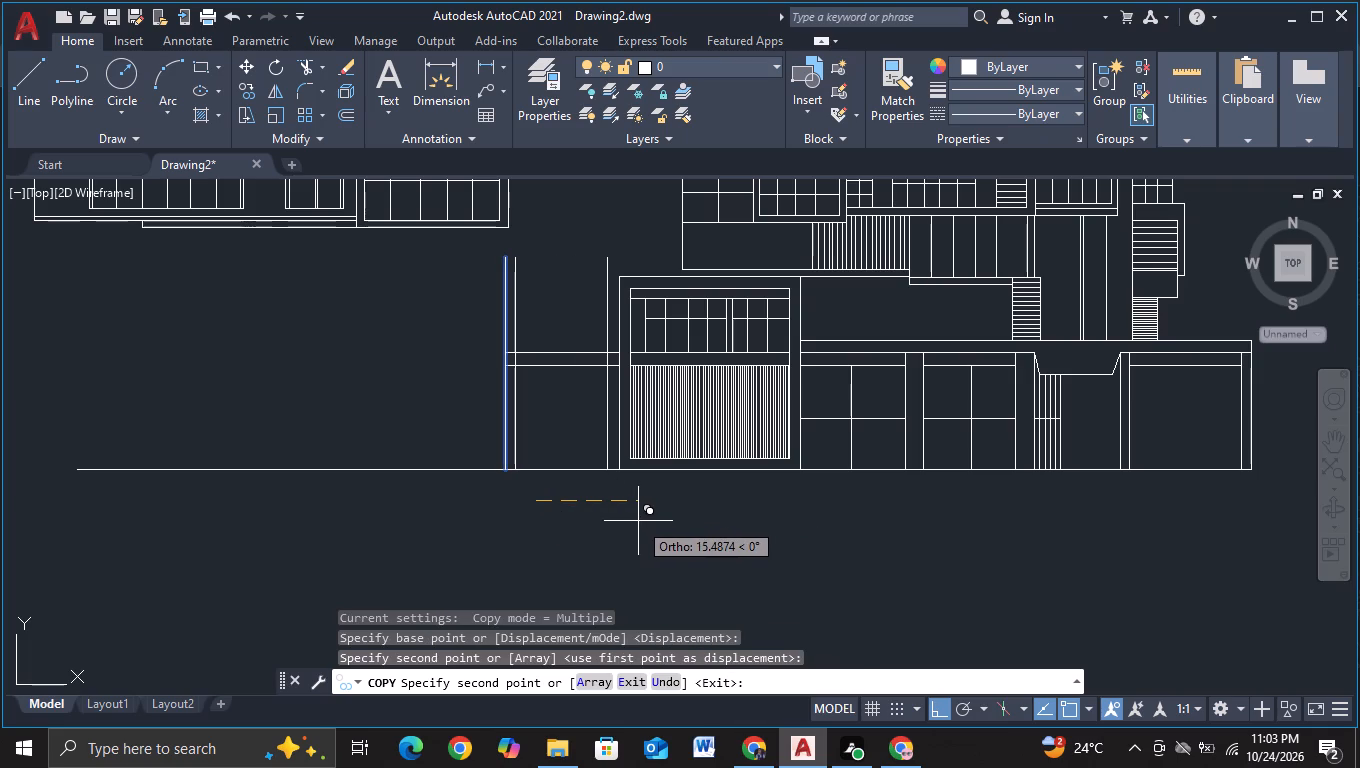
{"action": "left_click", "coordinate": [638, 521]}
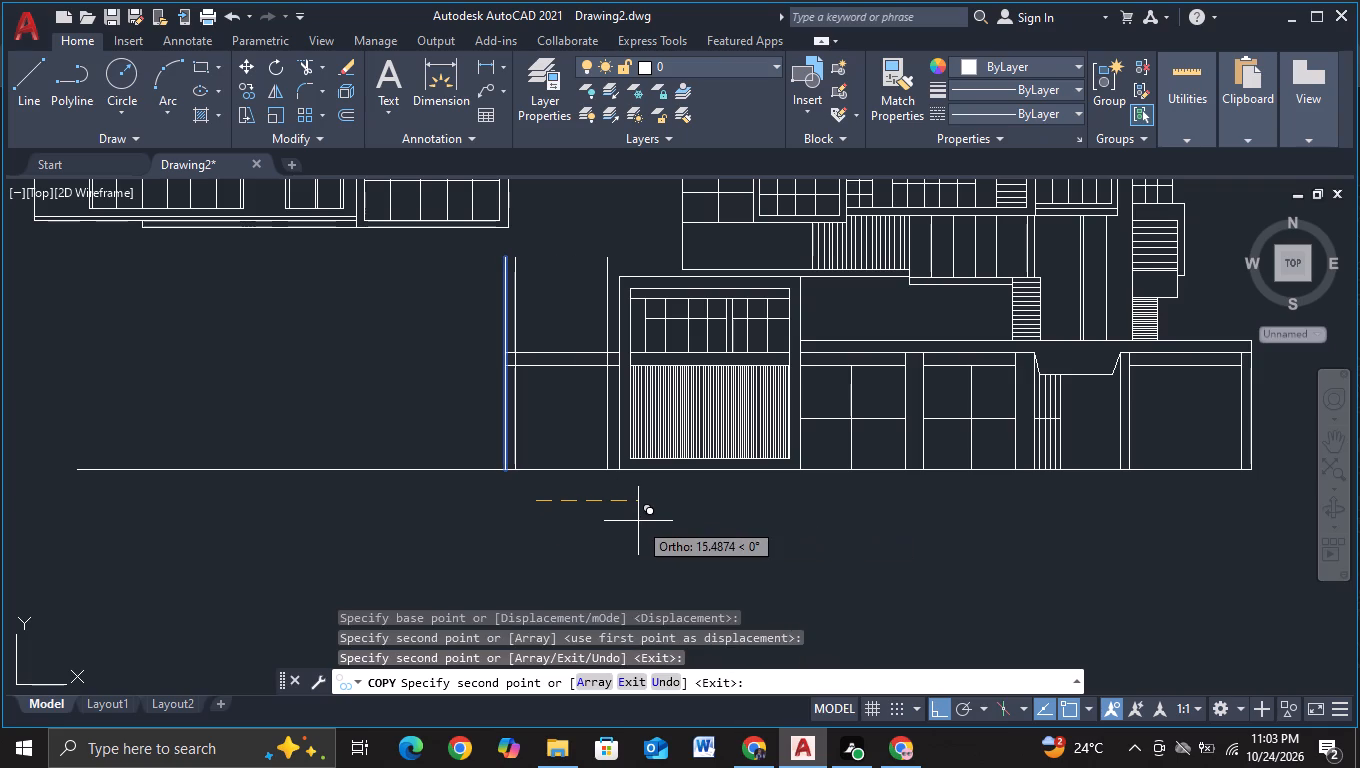
{"action": "key", "text": "Escape"}
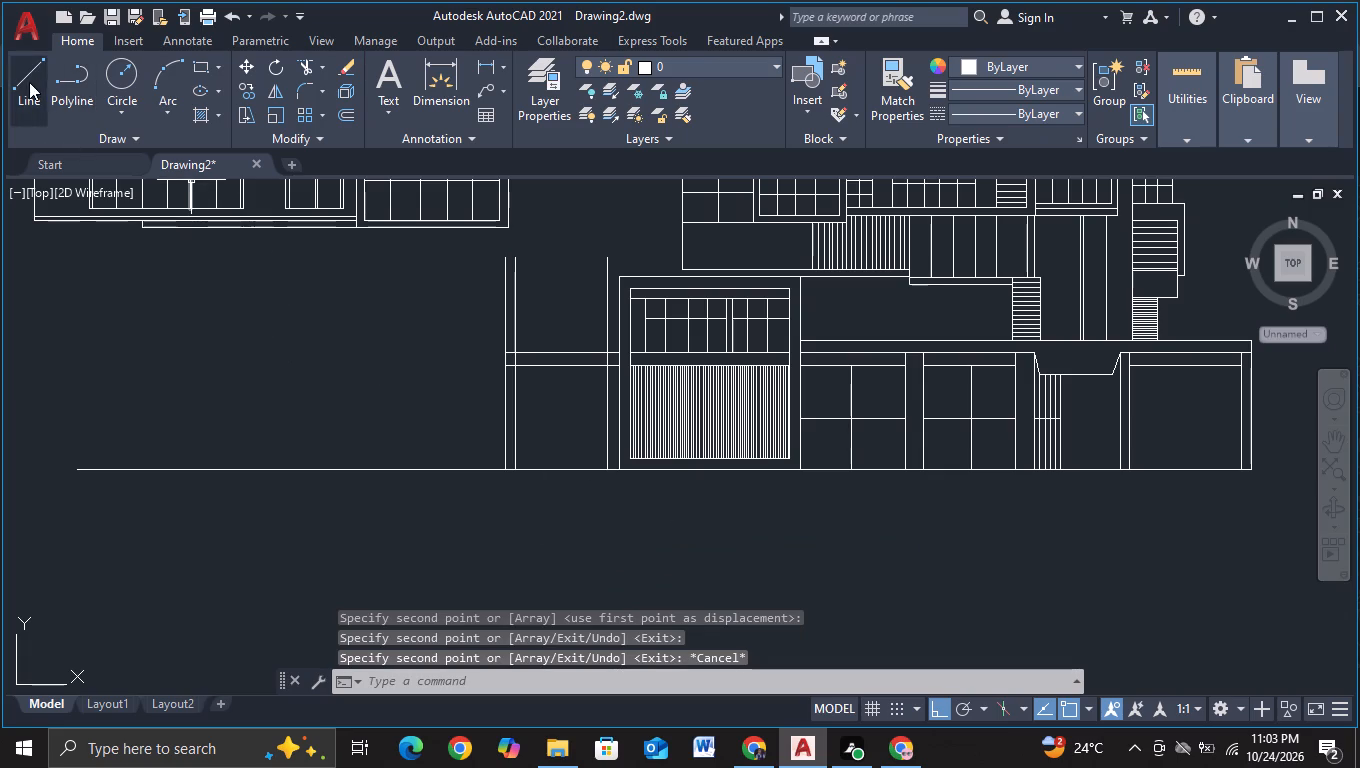
Draw a horizontal line from the slatted block's top-left corner leftward past the new post lines.
{"action": "left_click", "coordinate": [29, 82]}
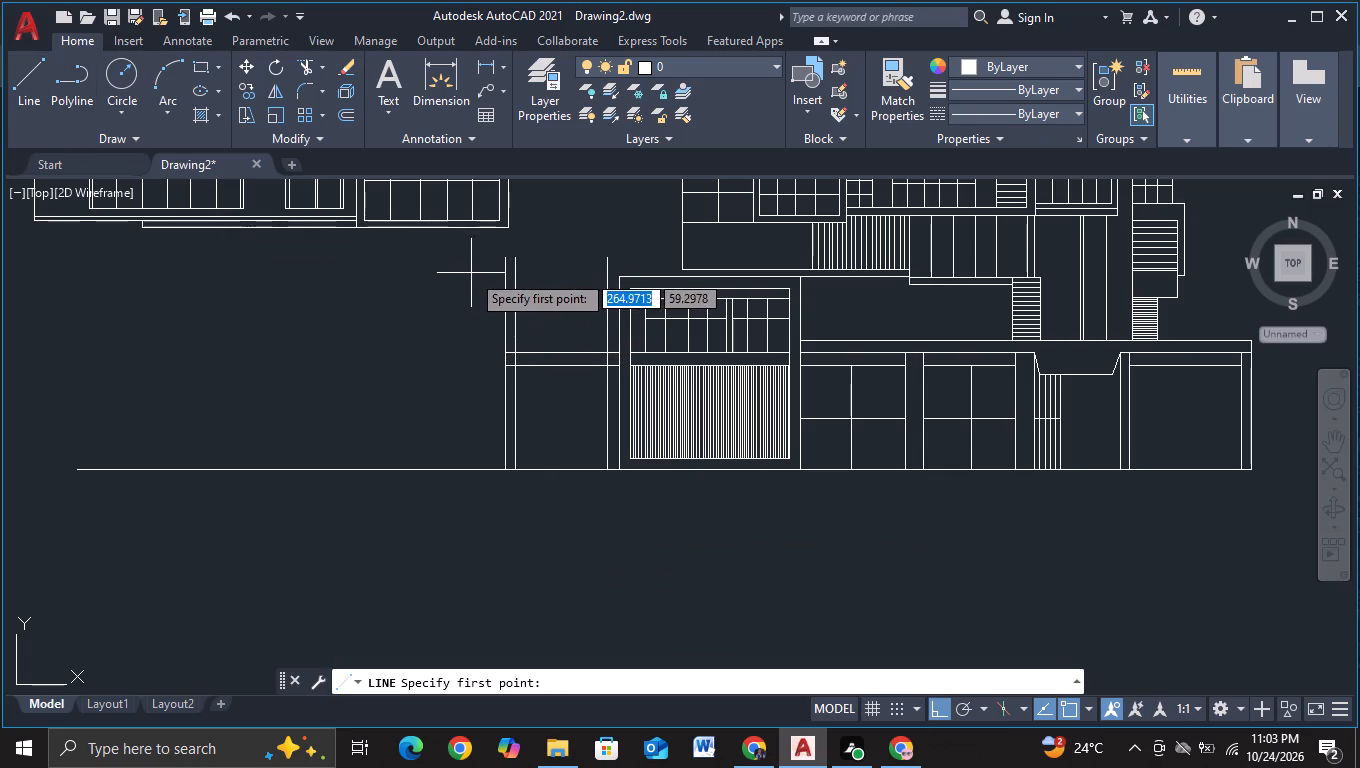
{"action": "left_click", "coordinate": [621, 281]}
{"action": "left_click", "coordinate": [420, 280]}
{"action": "key", "text": "Escape"}
Trim the post lines above the new top line, and the inner post lines where they cross the horizontal band.
{"action": "left_click", "coordinate": [312, 73]}
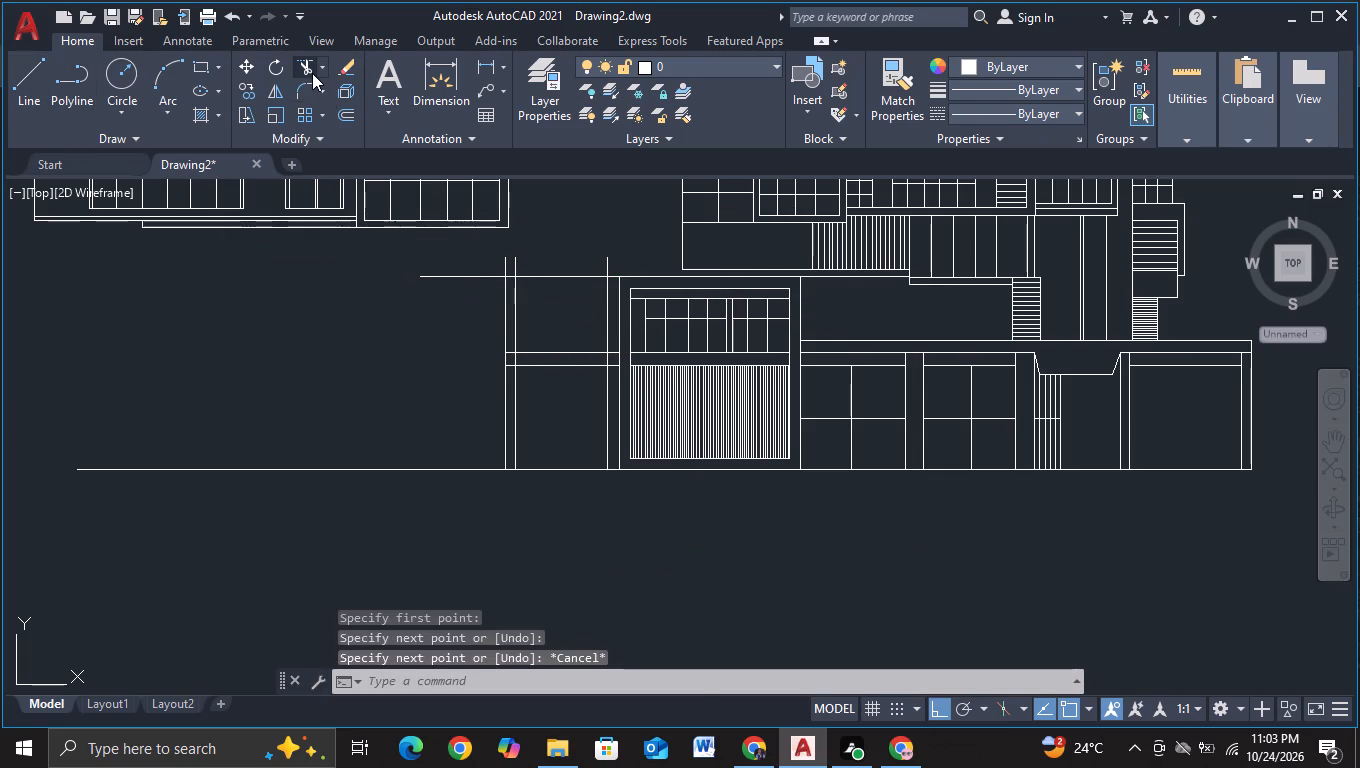
{"action": "left_click", "coordinate": [496, 264]}
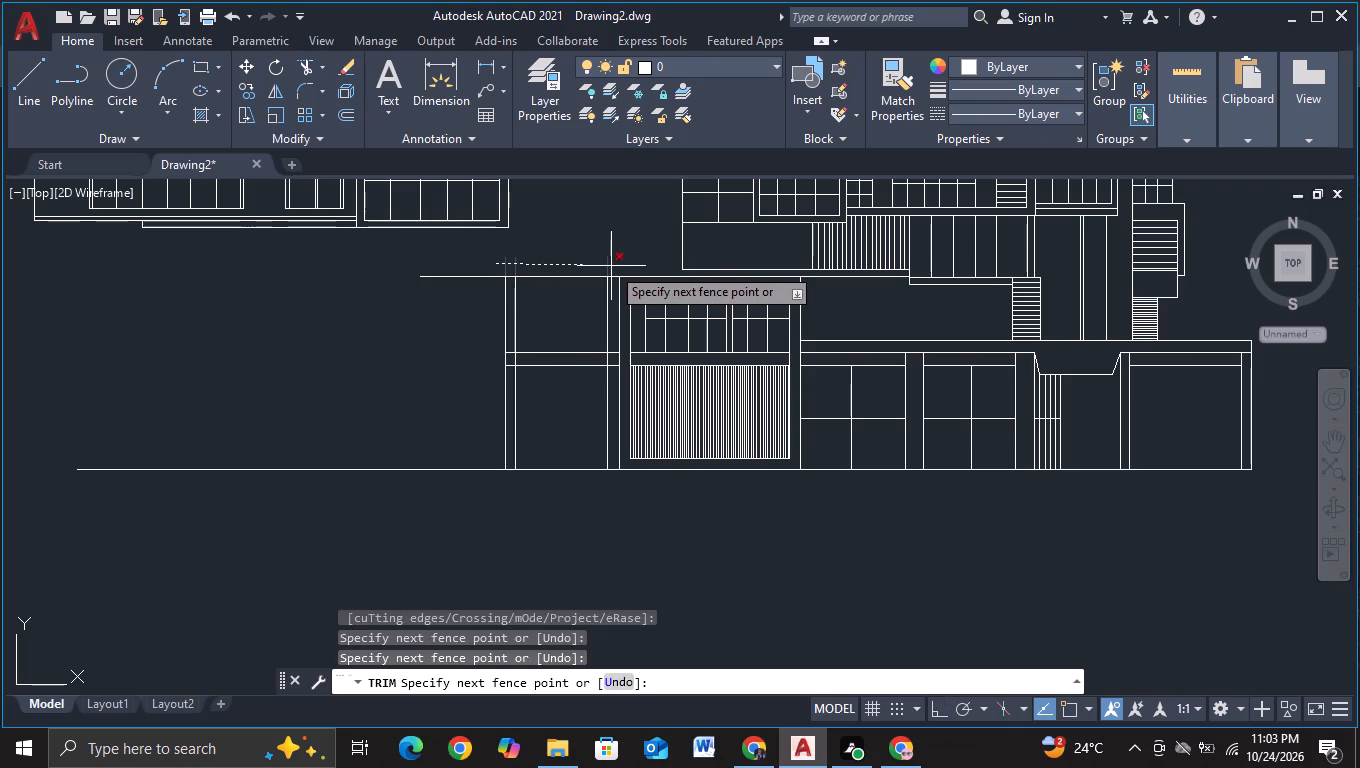
{"action": "left_click", "coordinate": [611, 266]}
{"action": "scroll", "coordinate": [653, 268], "scroll_direction": "up", "scroll_amount": 1}
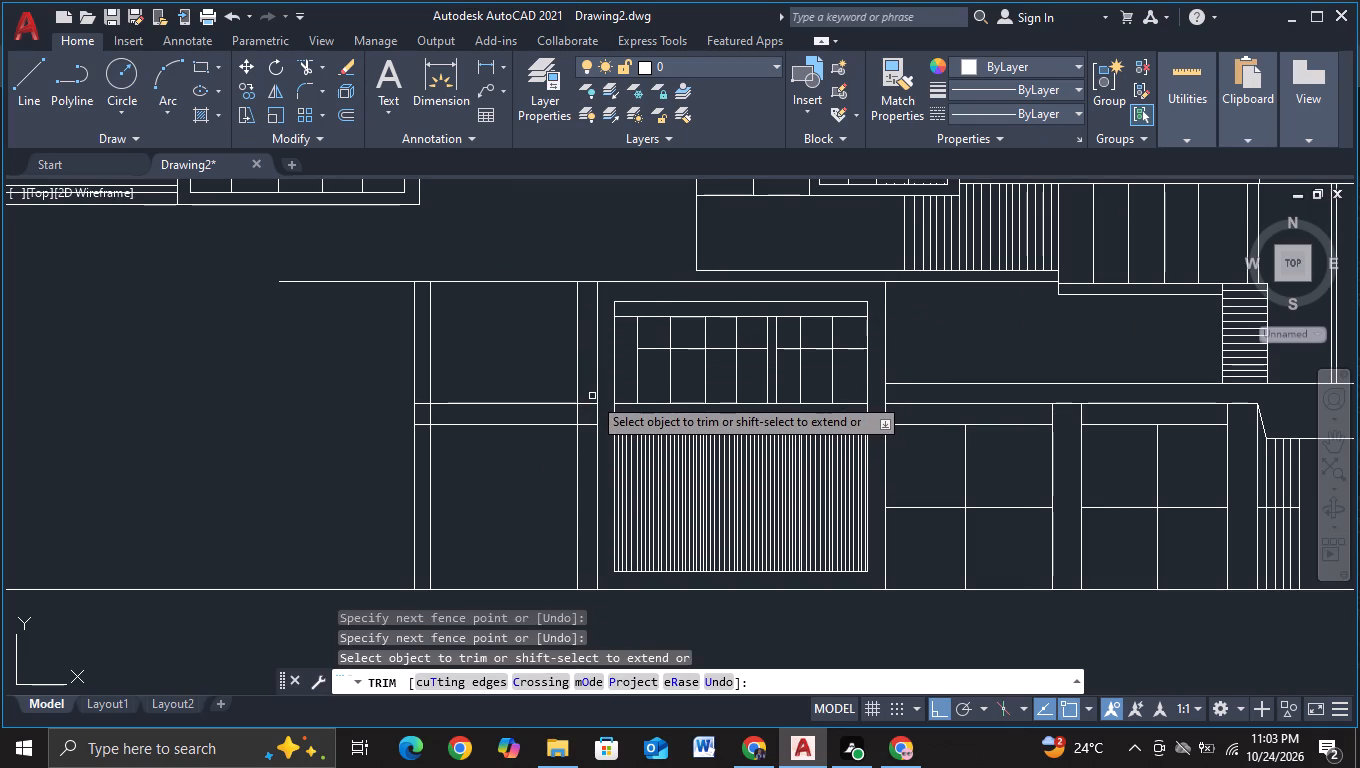
{"action": "left_click", "coordinate": [430, 421]}
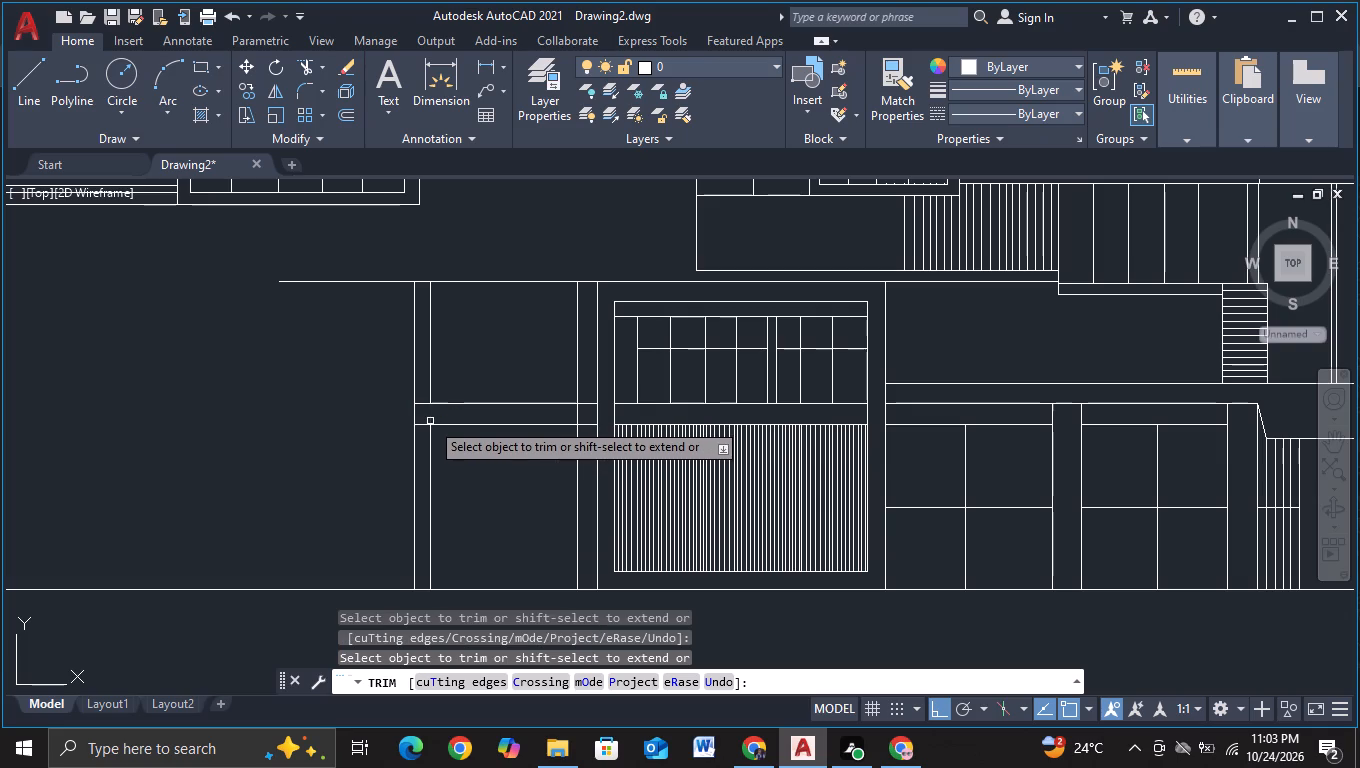
{"action": "left_click", "coordinate": [578, 418]}
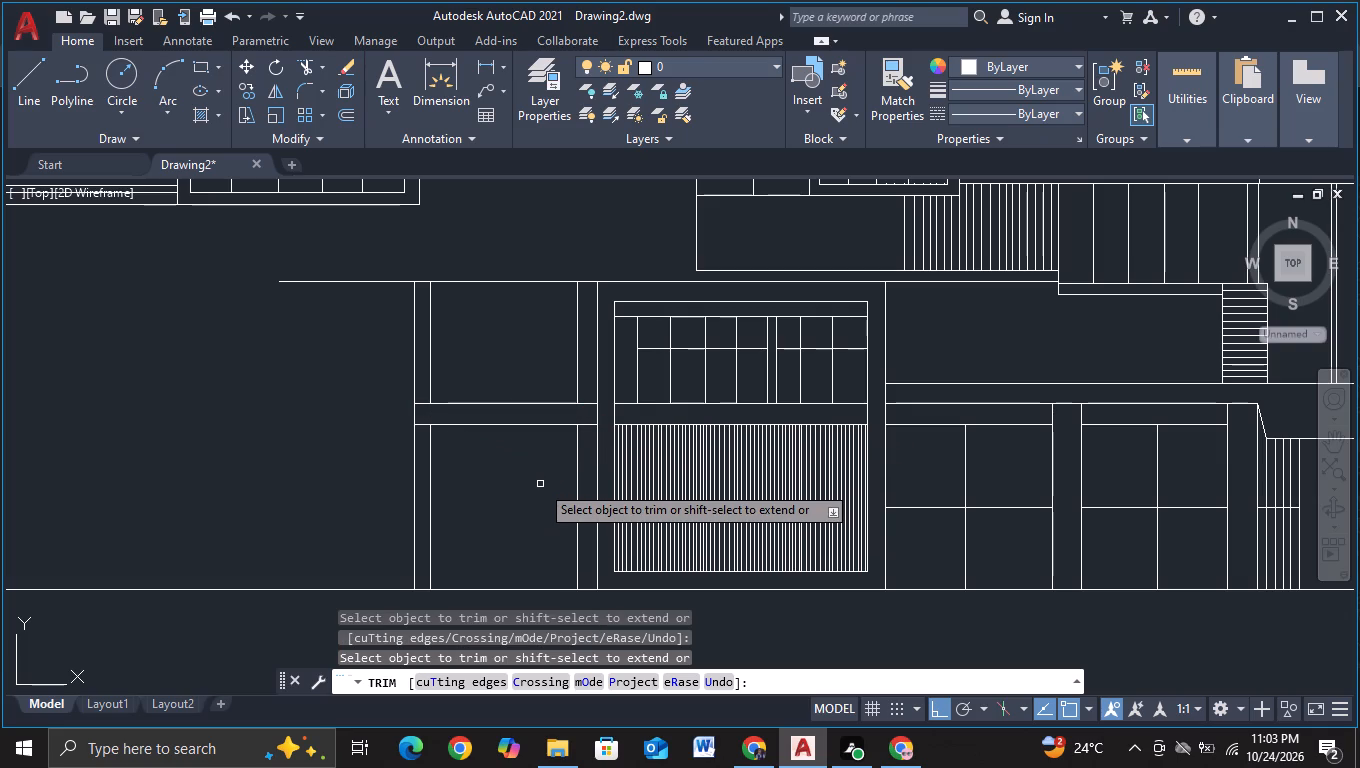
{"action": "key", "text": "Escape"}
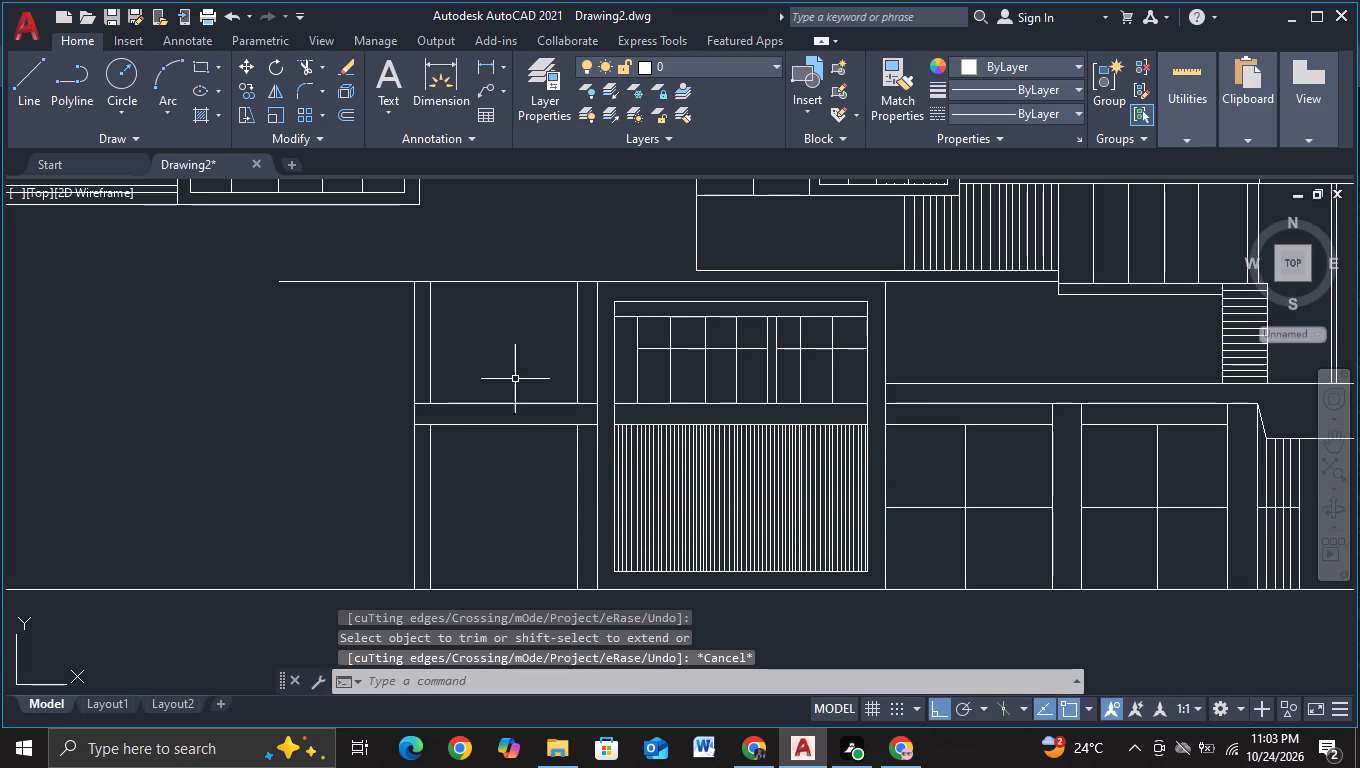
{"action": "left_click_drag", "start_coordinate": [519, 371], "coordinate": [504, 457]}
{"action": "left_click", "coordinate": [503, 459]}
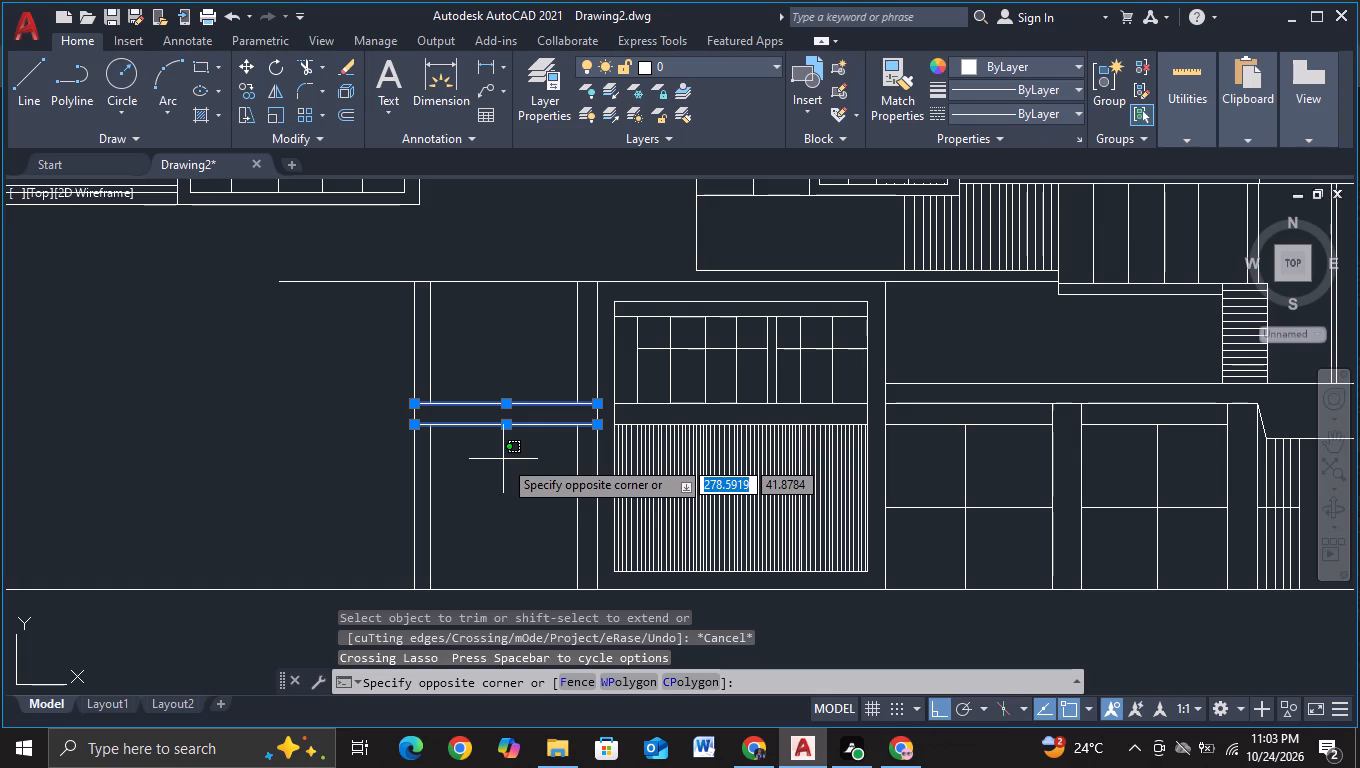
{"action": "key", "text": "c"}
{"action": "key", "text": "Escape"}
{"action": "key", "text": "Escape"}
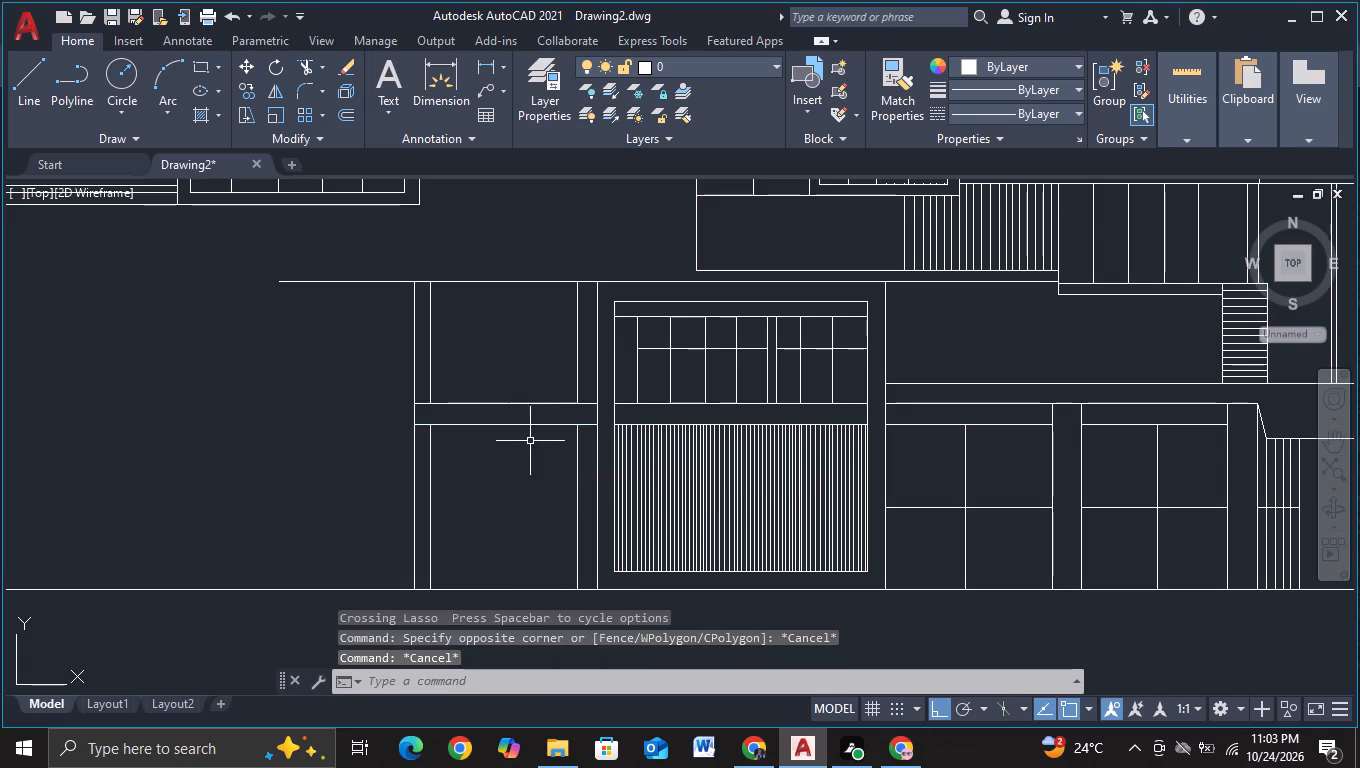
Copy the band's lower line downward as a crossbar through the lower bay, level with the crossbars of the neighbouring windows.
{"action": "left_click", "coordinate": [525, 422]}
{"action": "key", "text": "c"}
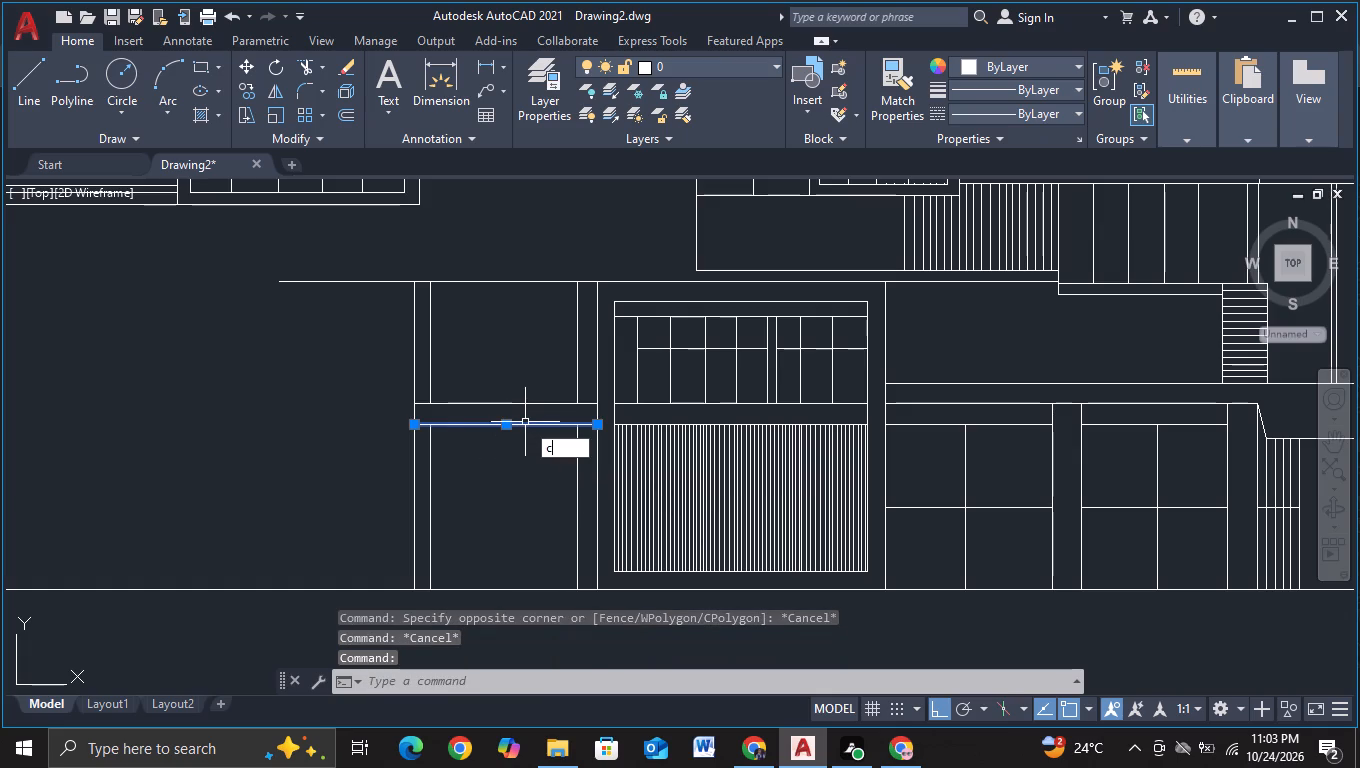
{"action": "left_click", "coordinate": [560, 492]}
{"action": "left_click", "coordinate": [499, 494]}
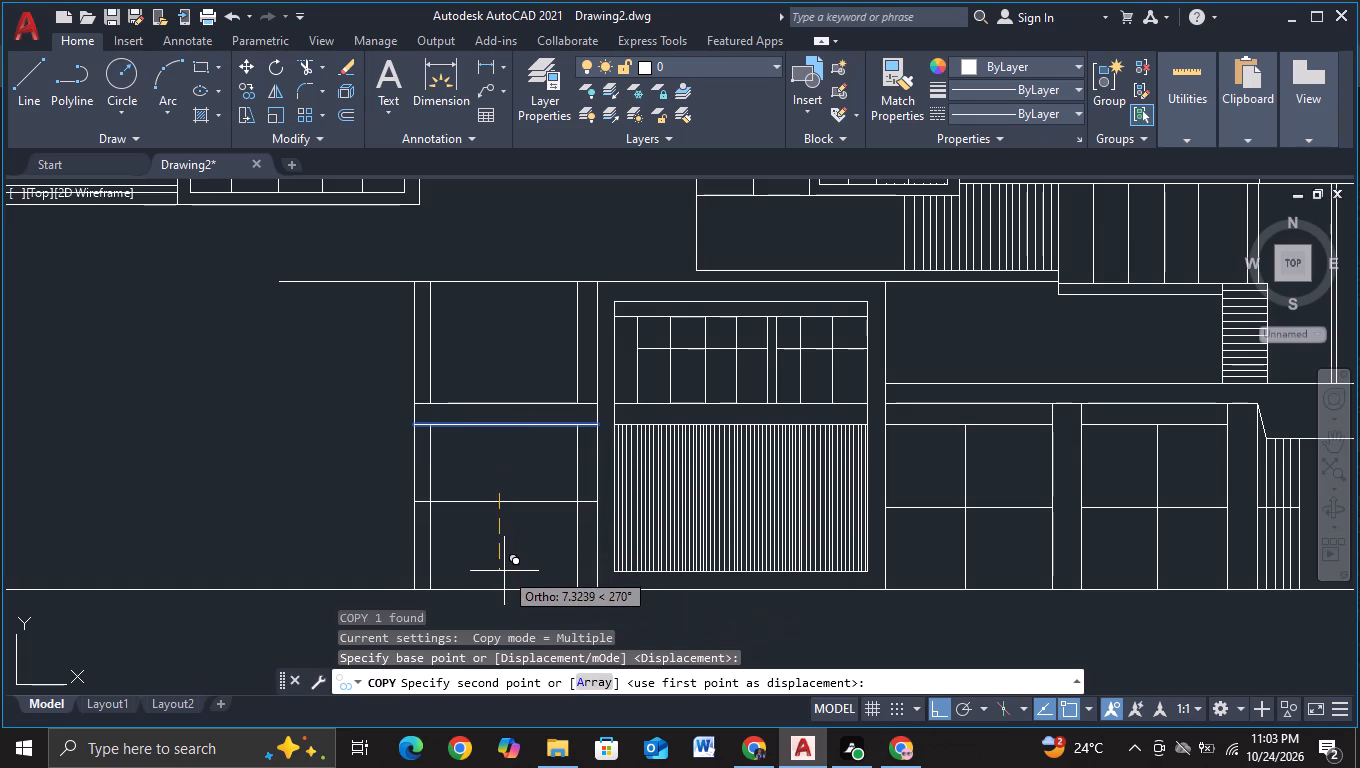
{"action": "left_click", "coordinate": [504, 577]}
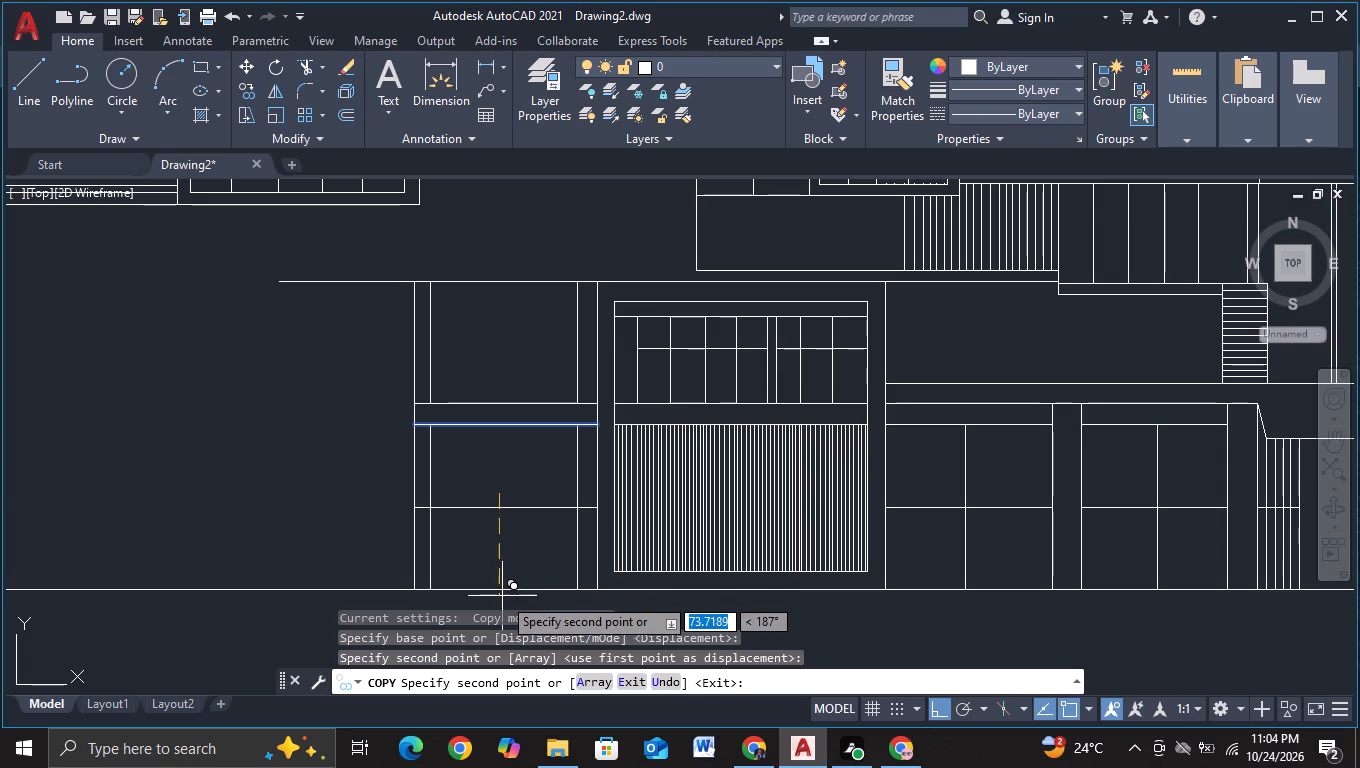
{"action": "left_click", "coordinate": [499, 585]}
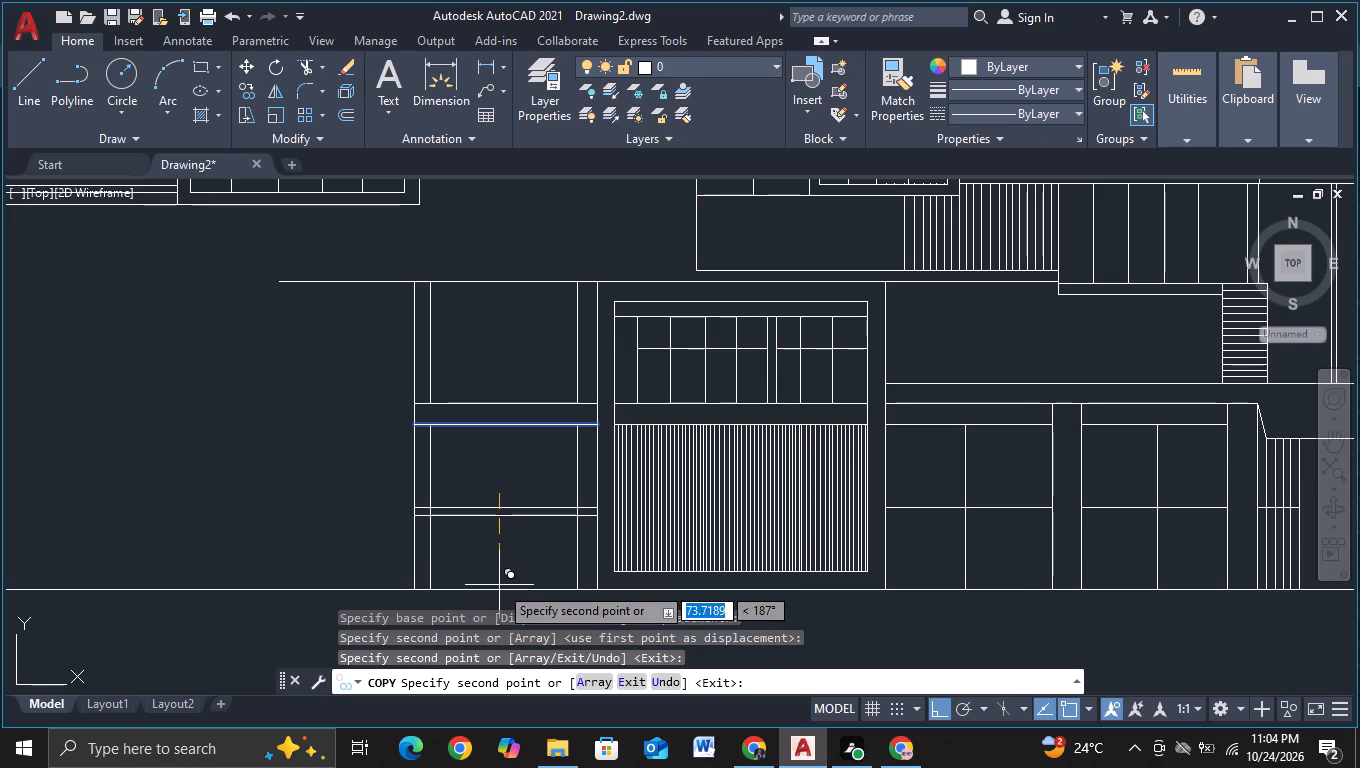
{"action": "key", "text": "Escape"}
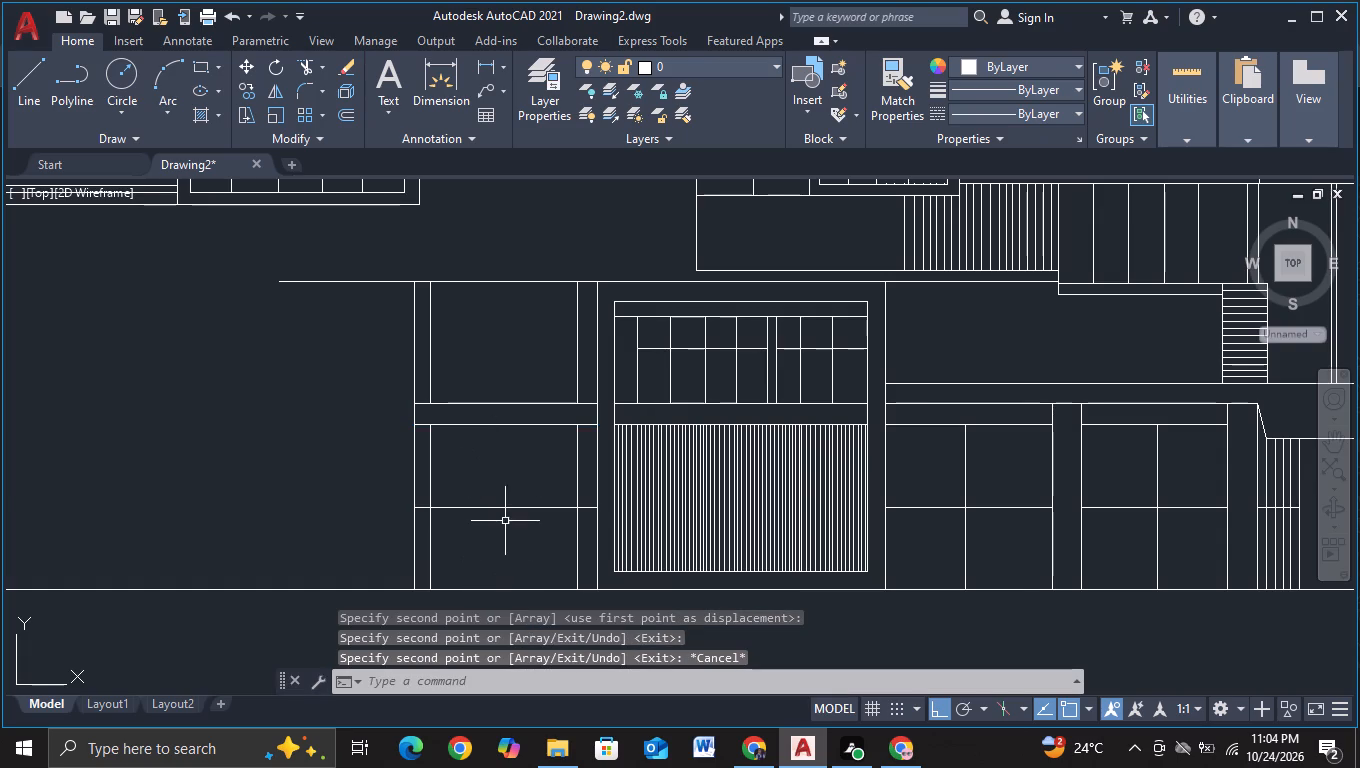
Copy the lower bay's crossbar about 1 downward to make it a double line.
{"action": "left_click", "coordinate": [505, 506]}
{"action": "key", "text": "c"}
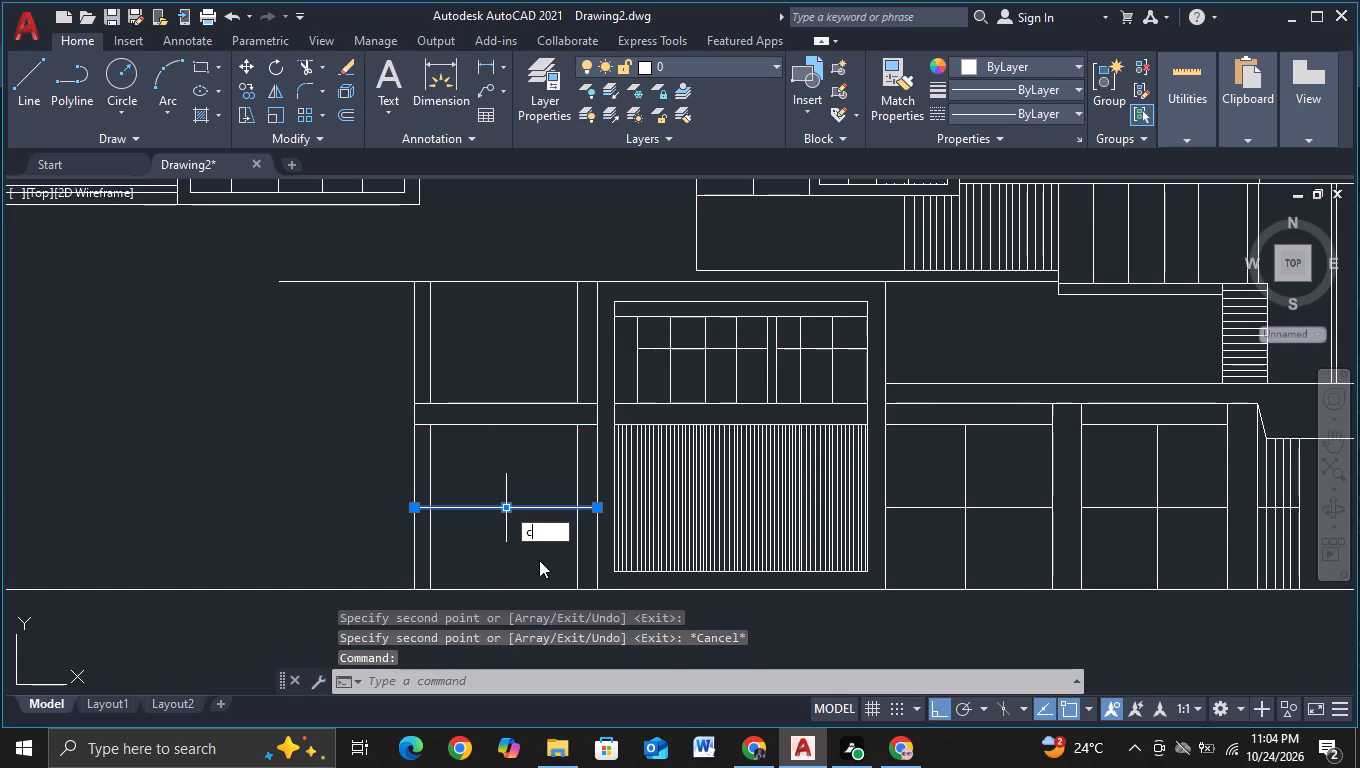
{"action": "left_click", "coordinate": [540, 567]}
{"action": "middle_click_drag", "start_coordinate": [526, 555], "coordinate": [529, 452]}
{"action": "left_click", "coordinate": [529, 452]}
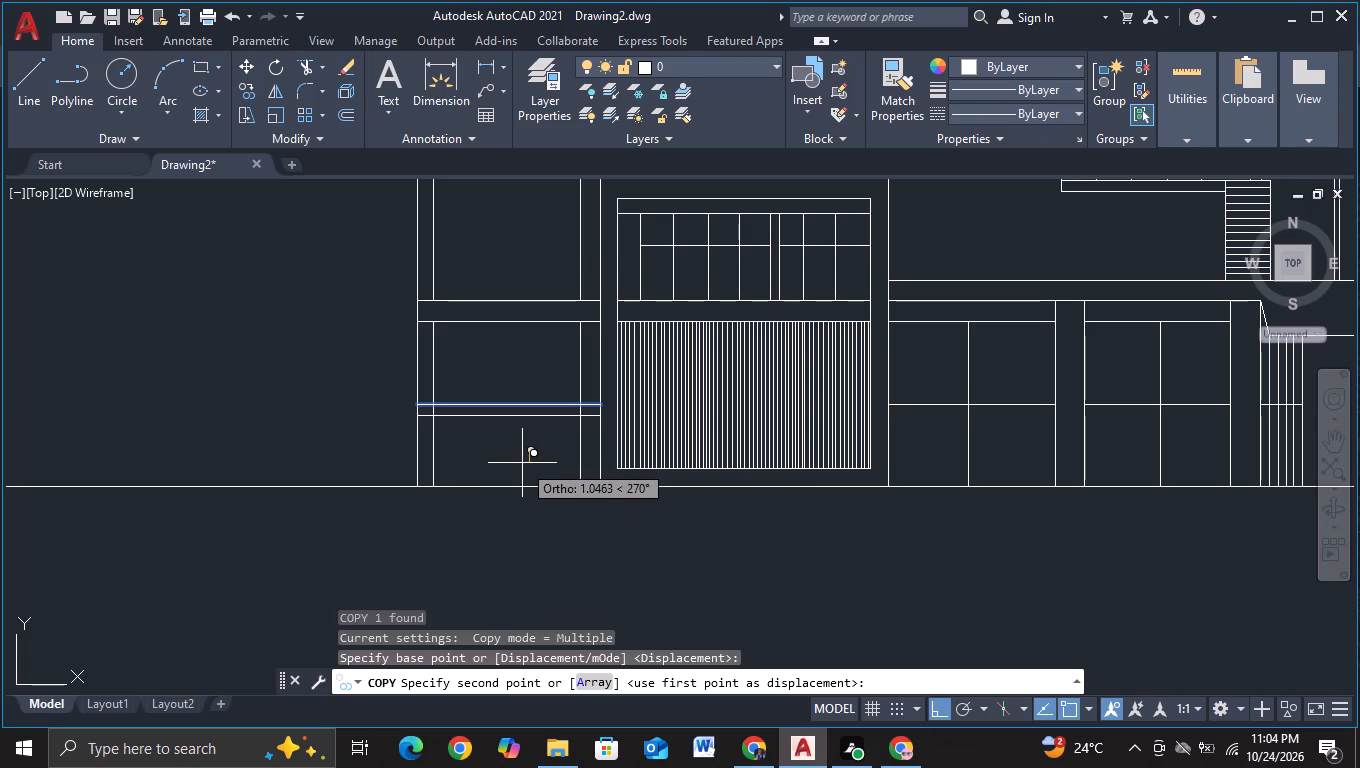
{"action": "left_click", "coordinate": [522, 461]}
{"action": "key", "text": "Escape"}
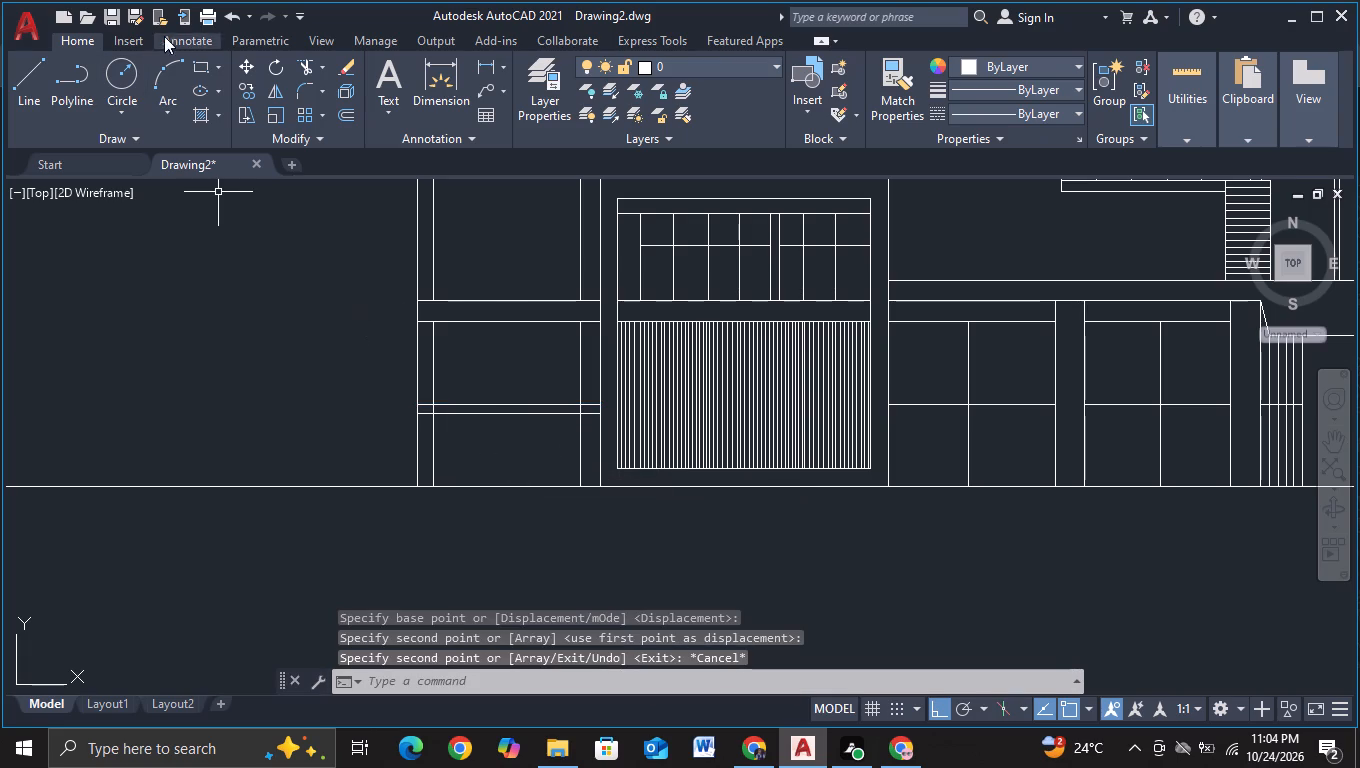
Trim both crossbar lines where they run across the left and right posts of the lower bay.
{"action": "left_click", "coordinate": [296, 69]}
{"action": "scroll", "coordinate": [397, 340], "scroll_direction": "up", "scroll_amount": 1}
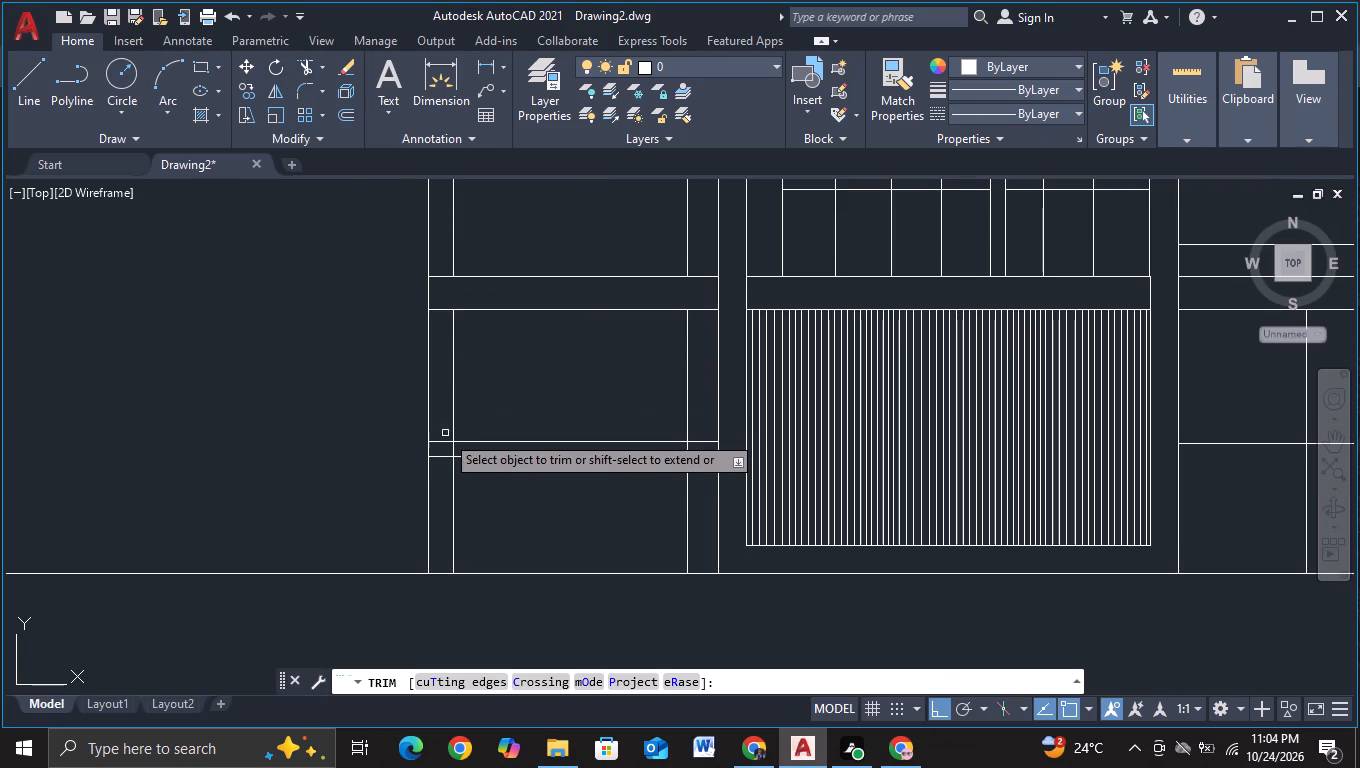
{"action": "left_click", "coordinate": [443, 433]}
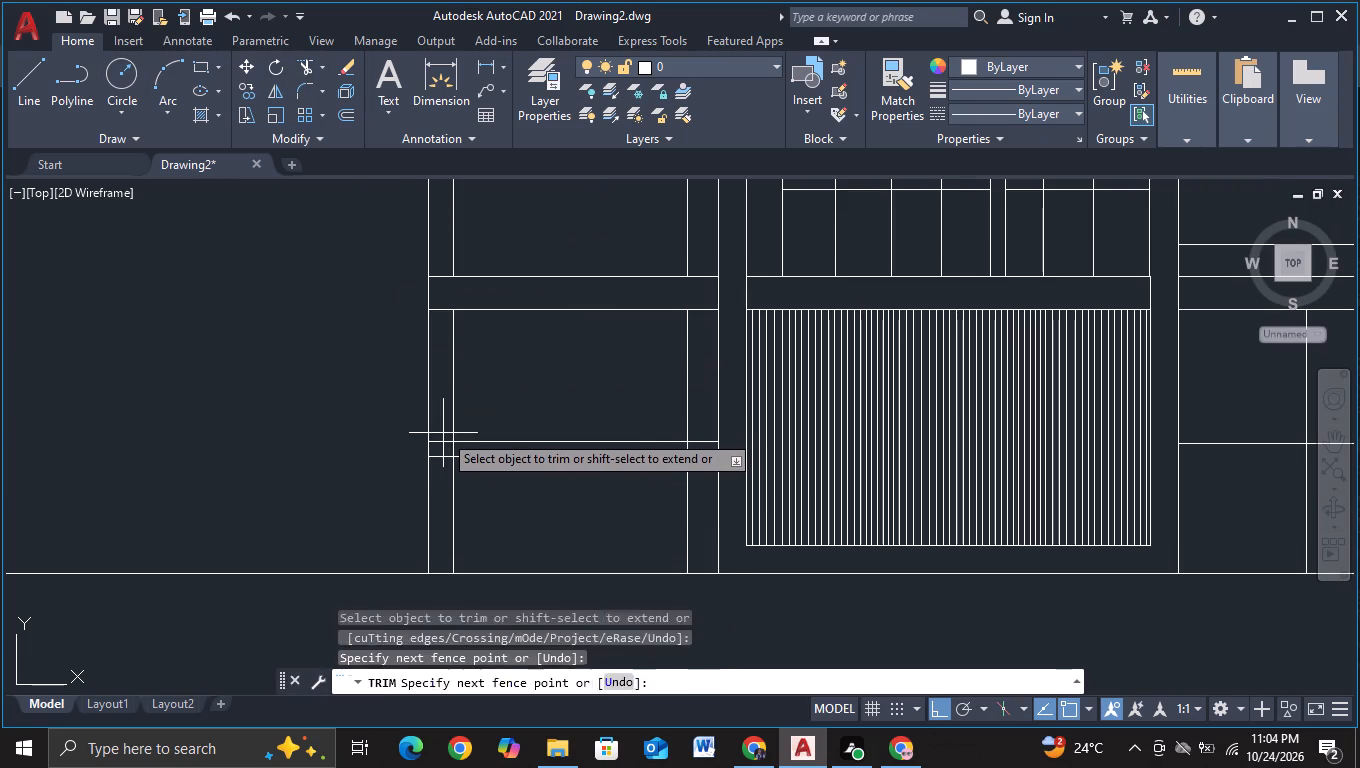
{"action": "left_click", "coordinate": [443, 468]}
{"action": "left_click", "coordinate": [701, 429]}
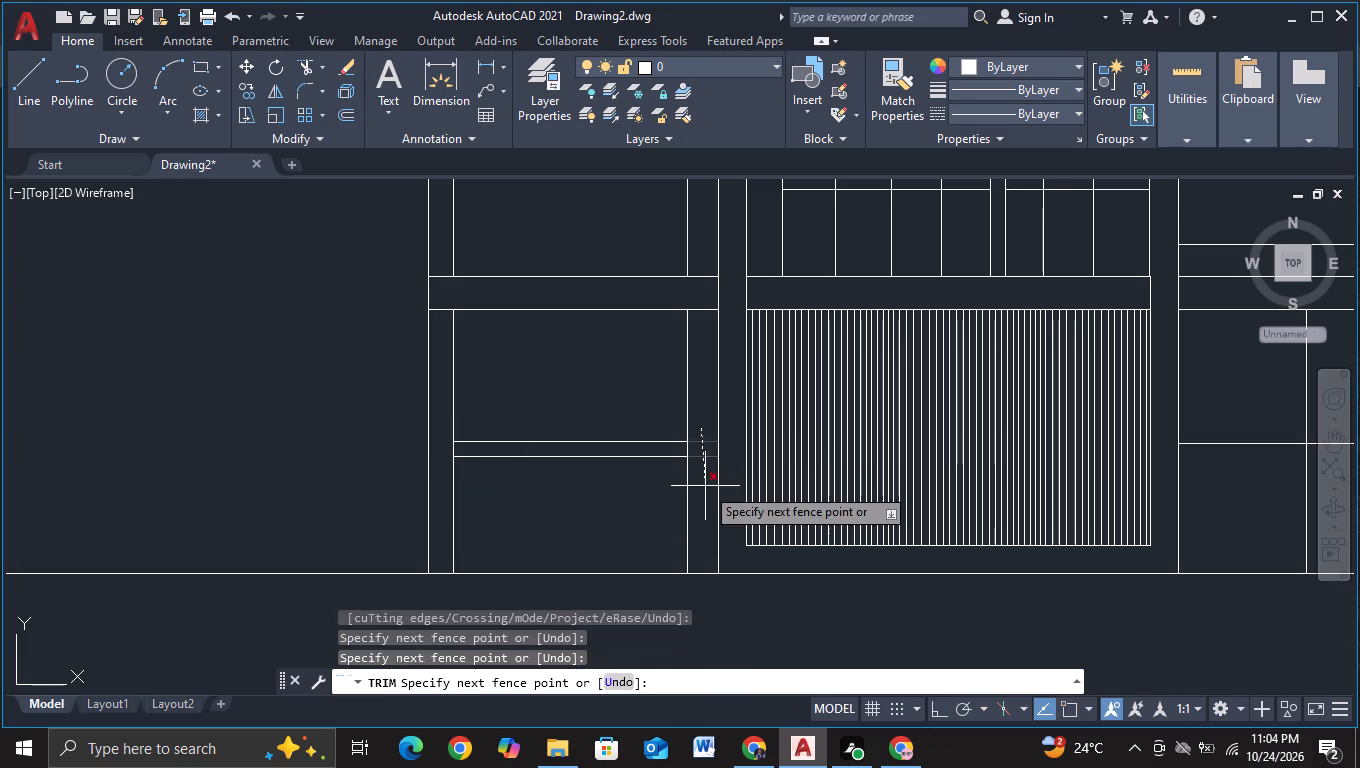
{"action": "left_click", "coordinate": [705, 486]}
{"action": "scroll", "coordinate": [590, 484], "scroll_direction": "down", "scroll_amount": 1}
{"action": "key", "text": "Escape"}
Copy the band's upper line about 9 upward as a crossbar through the upper bay, with a second copy just below it.
{"action": "middle_click_drag", "start_coordinate": [571, 441], "coordinate": [531, 521]}
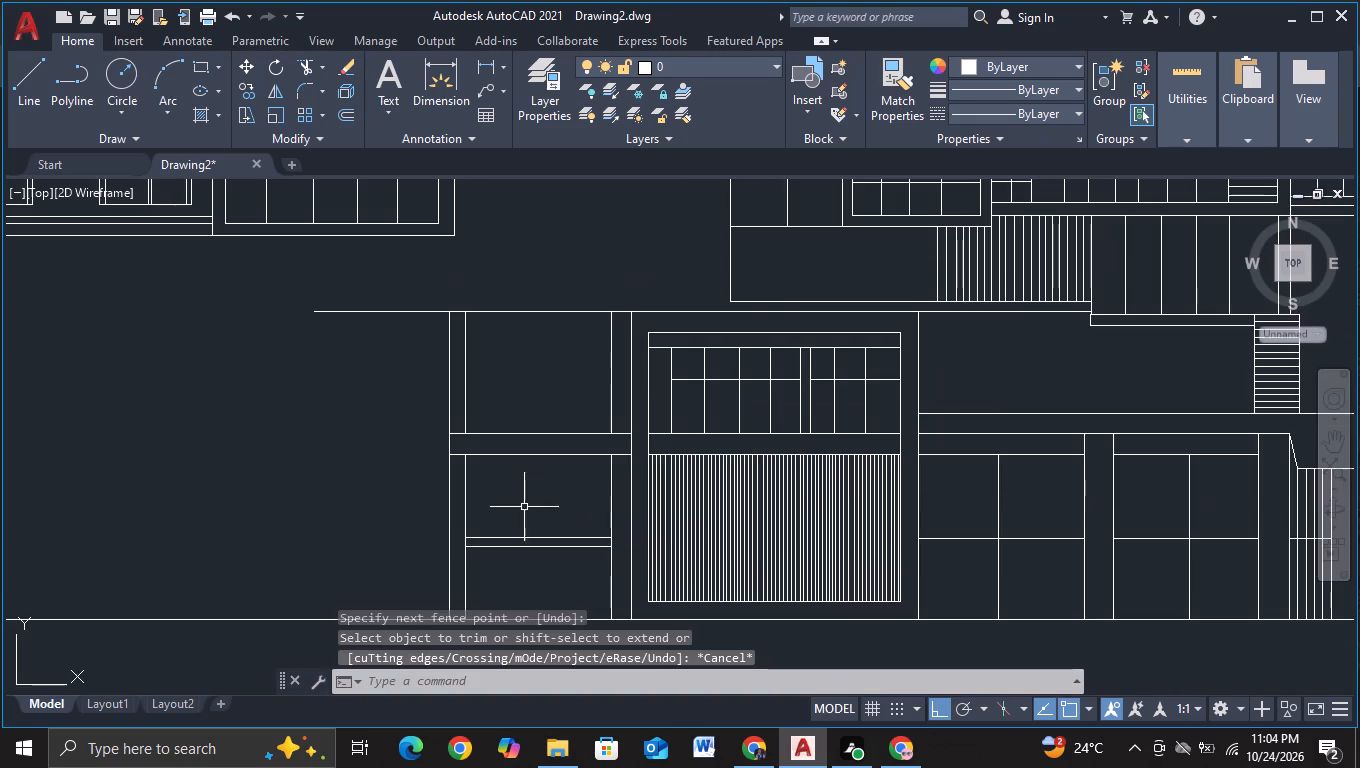
{"action": "left_click", "coordinate": [526, 434]}
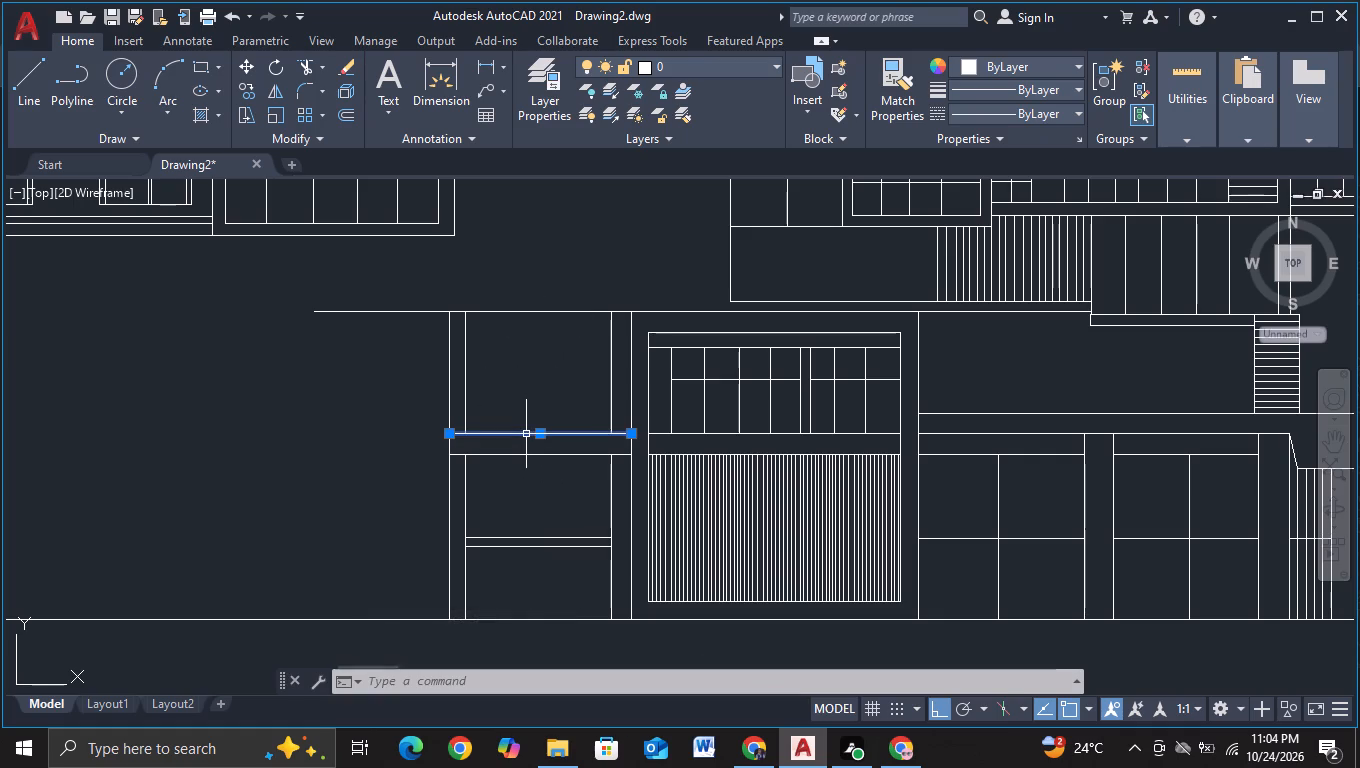
{"action": "key", "text": "c"}
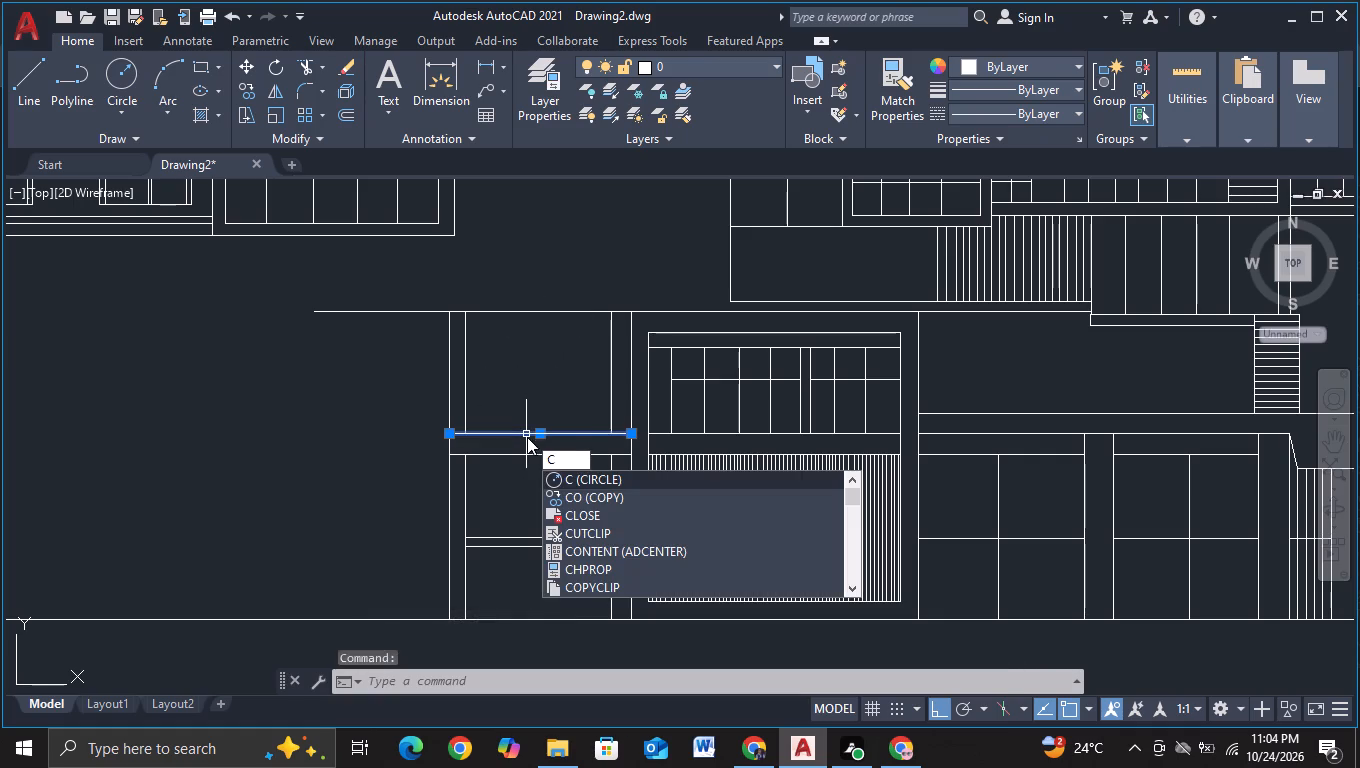
{"action": "left_click", "coordinate": [588, 497]}
{"action": "left_click", "coordinate": [550, 500]}
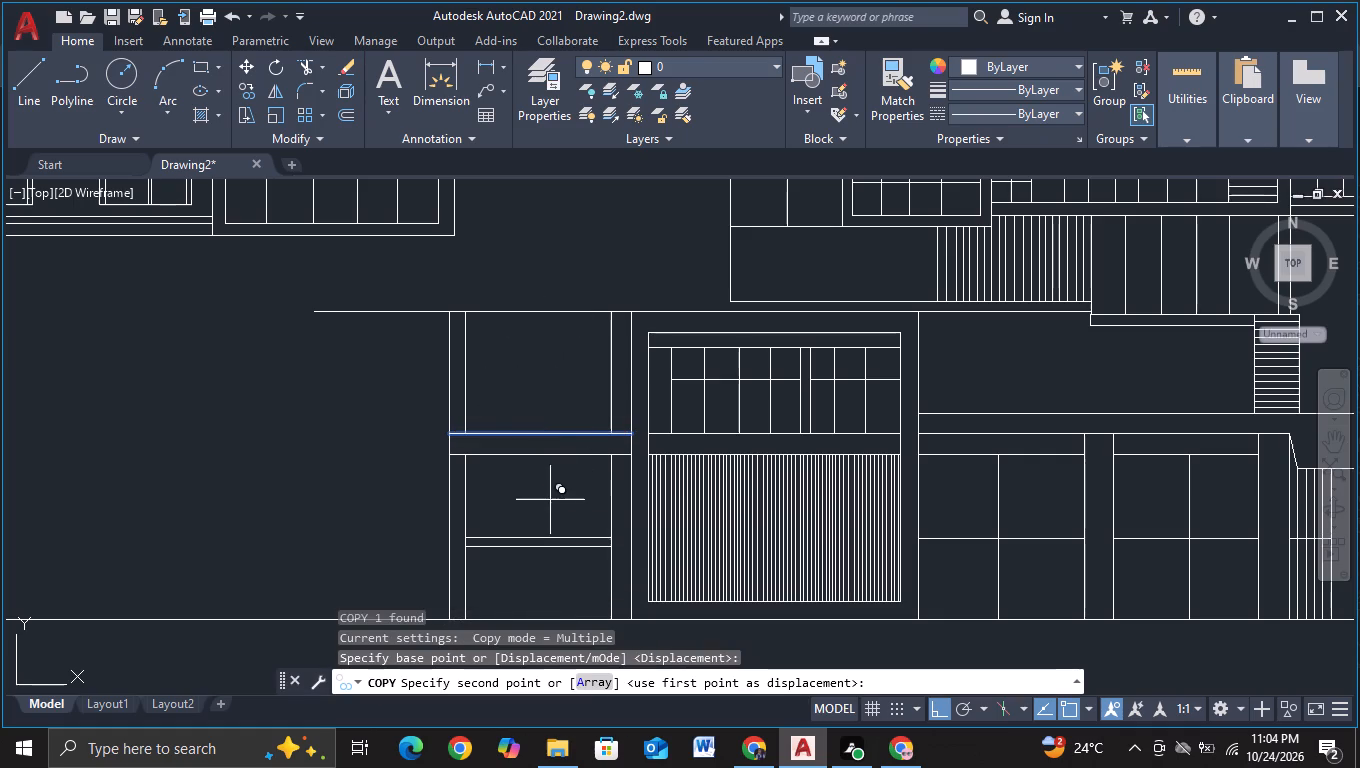
{"action": "key", "text": "F3"}
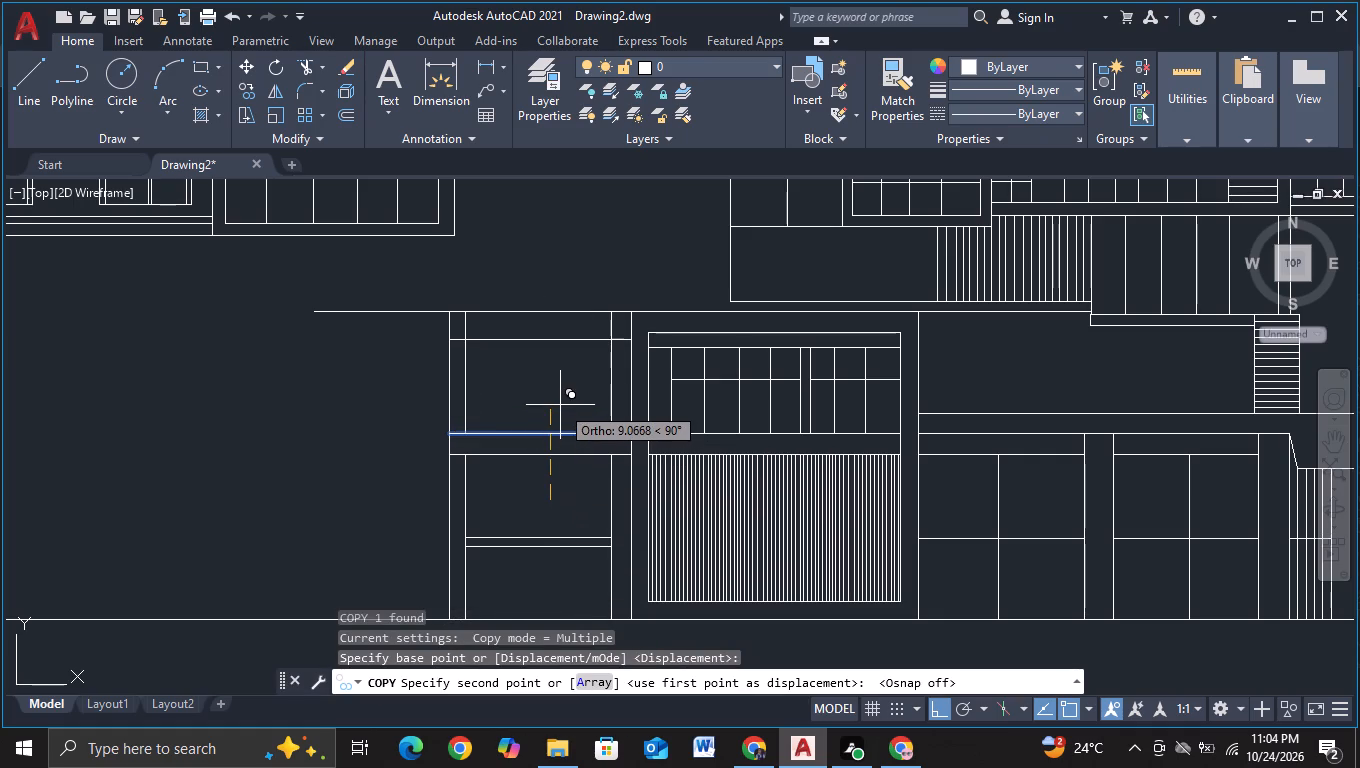
{"action": "left_click", "coordinate": [560, 405]}
{"action": "left_click", "coordinate": [560, 412]}
{"action": "key", "text": "Escape"}
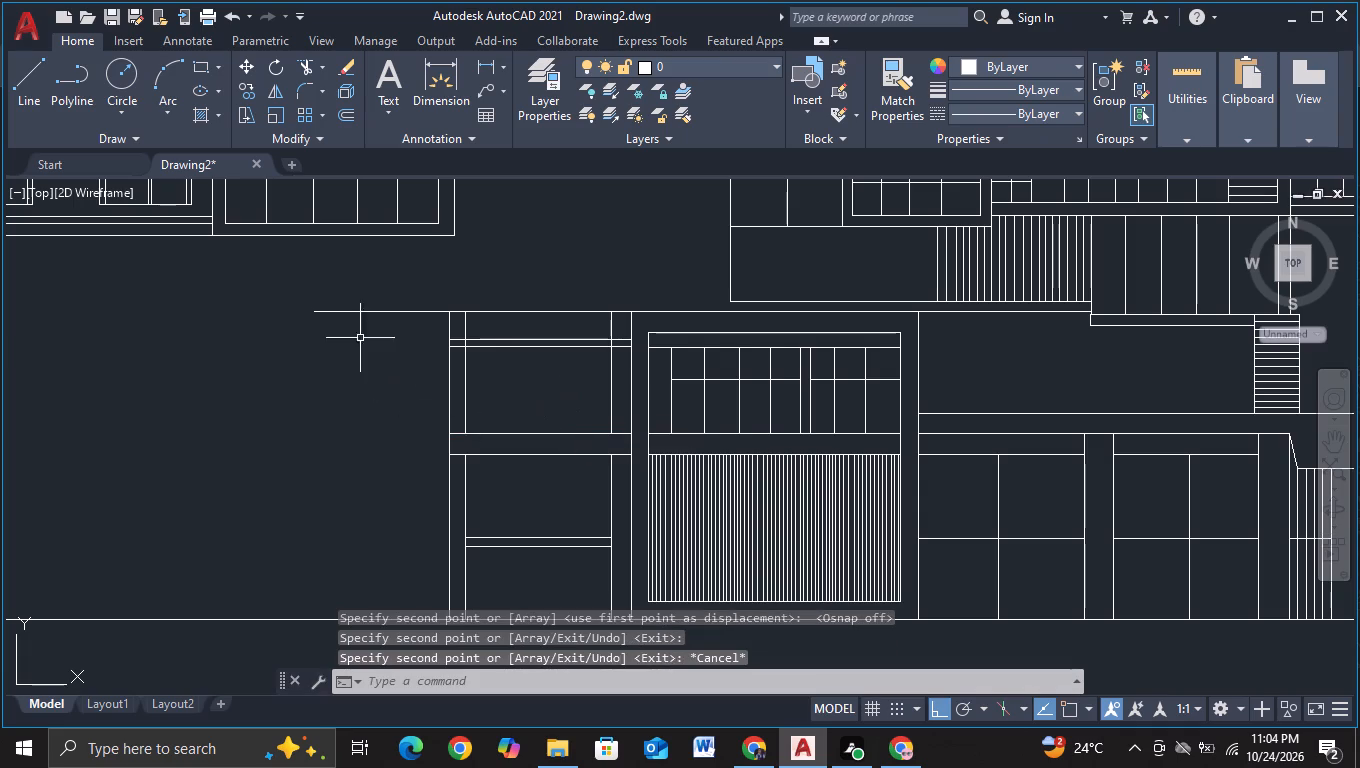
Trim the band lines and both upper-bay crossbar lines where they run across the left and right posts.
{"action": "left_click", "coordinate": [302, 64]}
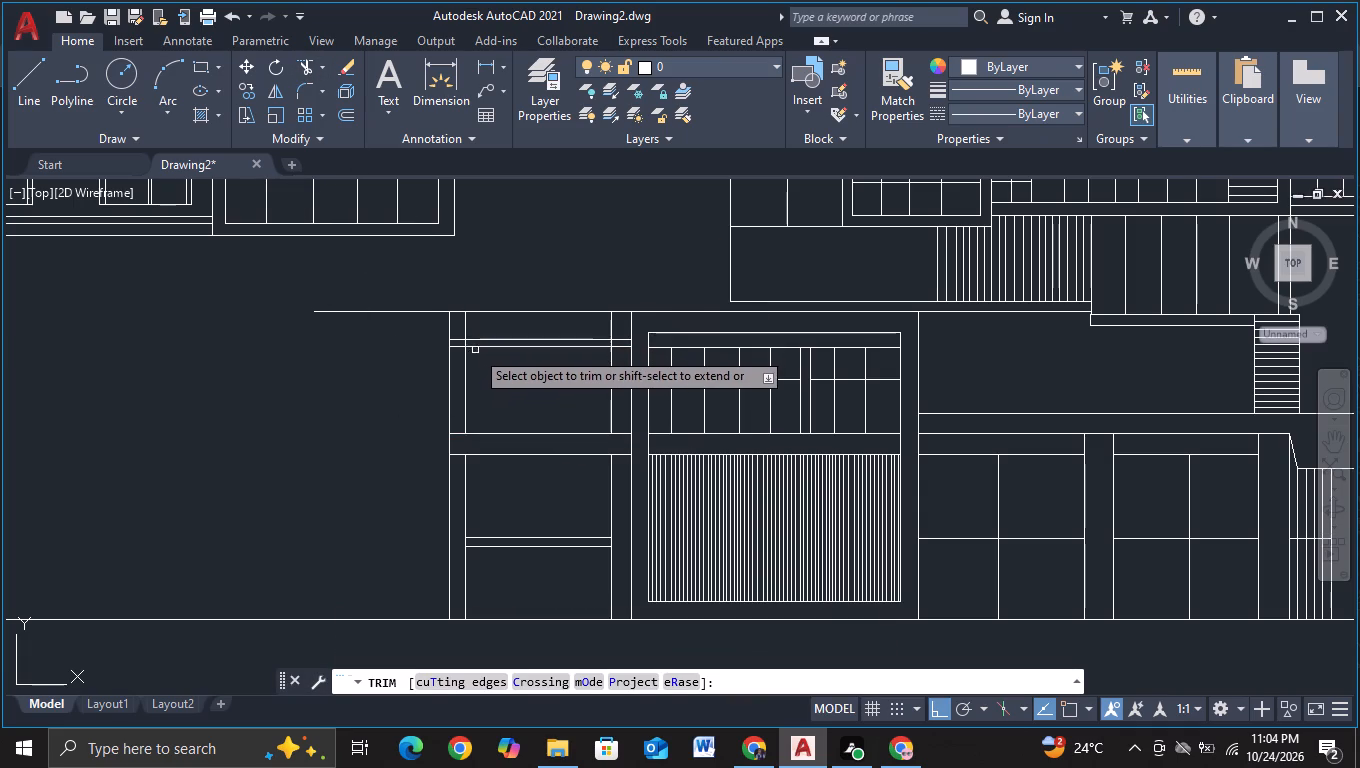
{"action": "left_click", "coordinate": [456, 468]}
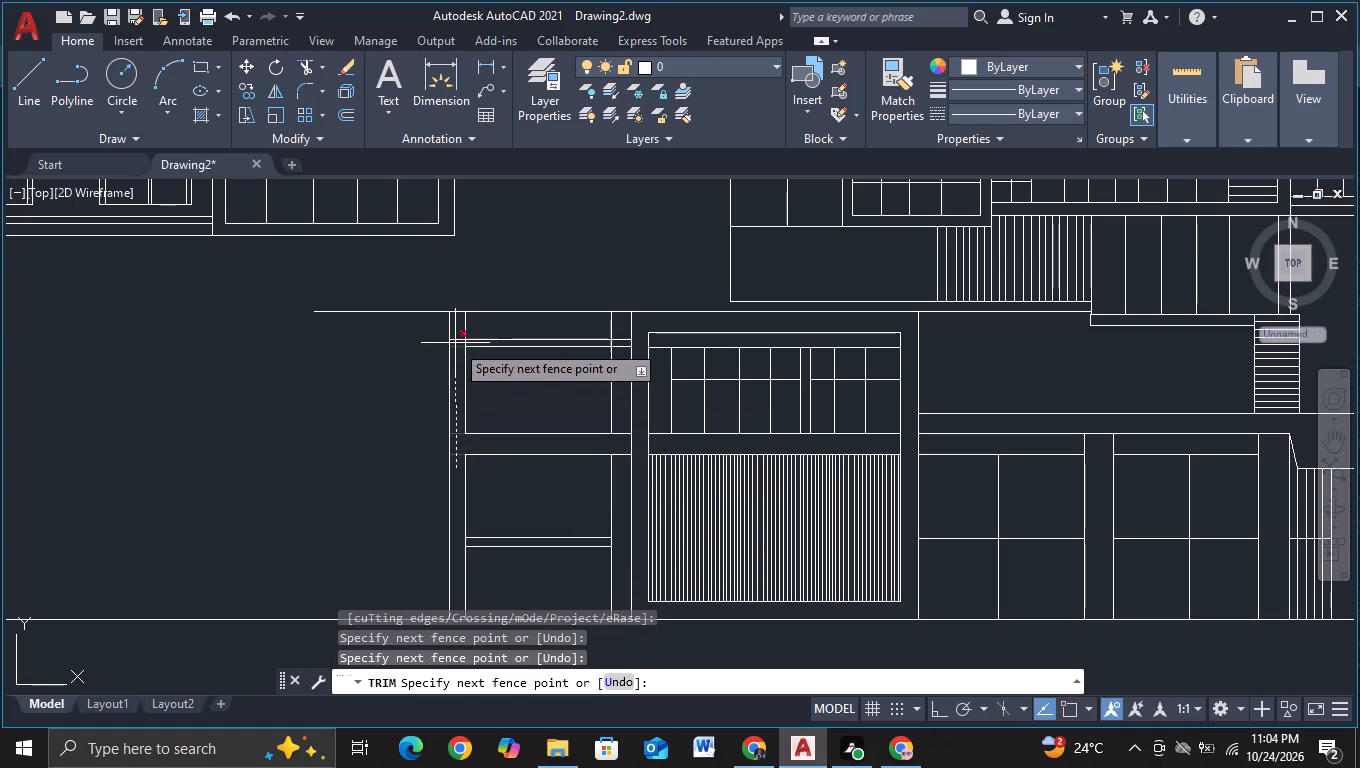
{"action": "left_click", "coordinate": [455, 343]}
{"action": "left_click", "coordinate": [617, 472]}
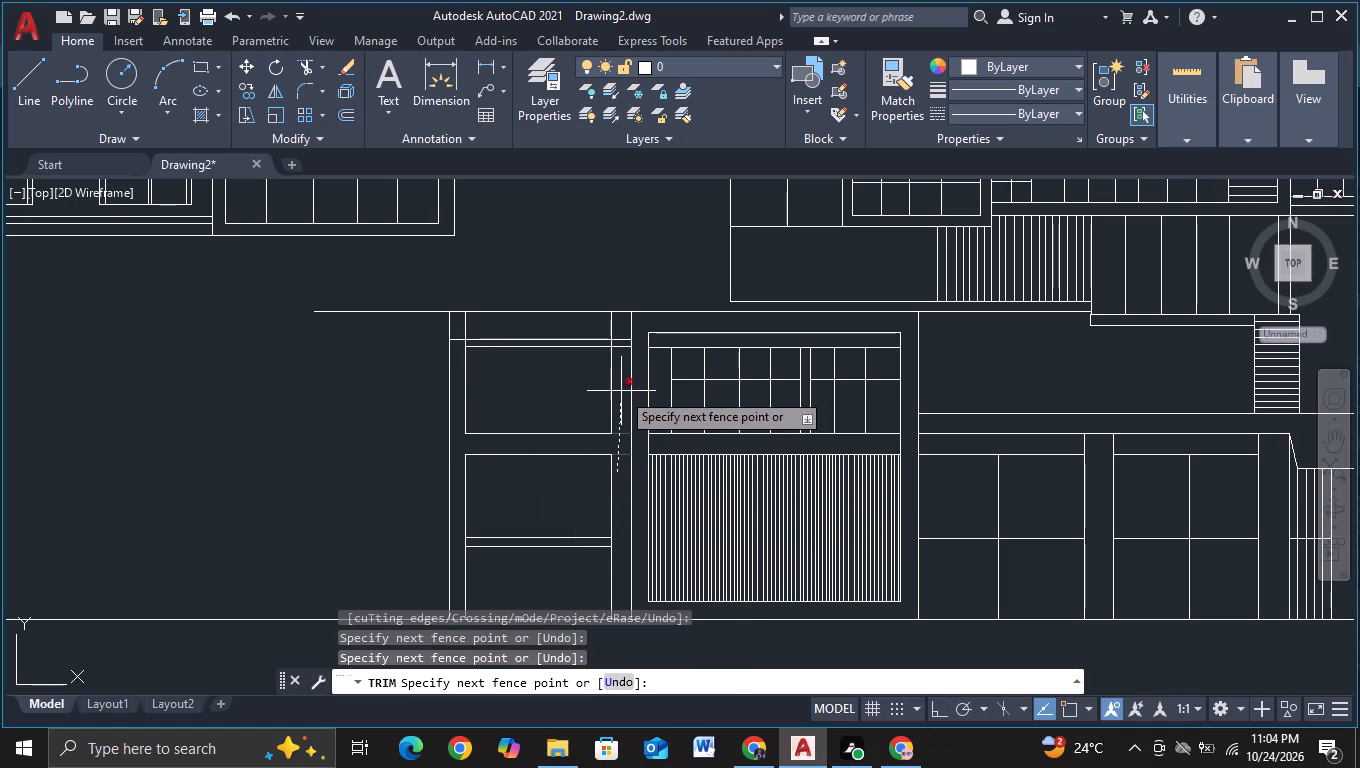
{"action": "left_click", "coordinate": [618, 334]}
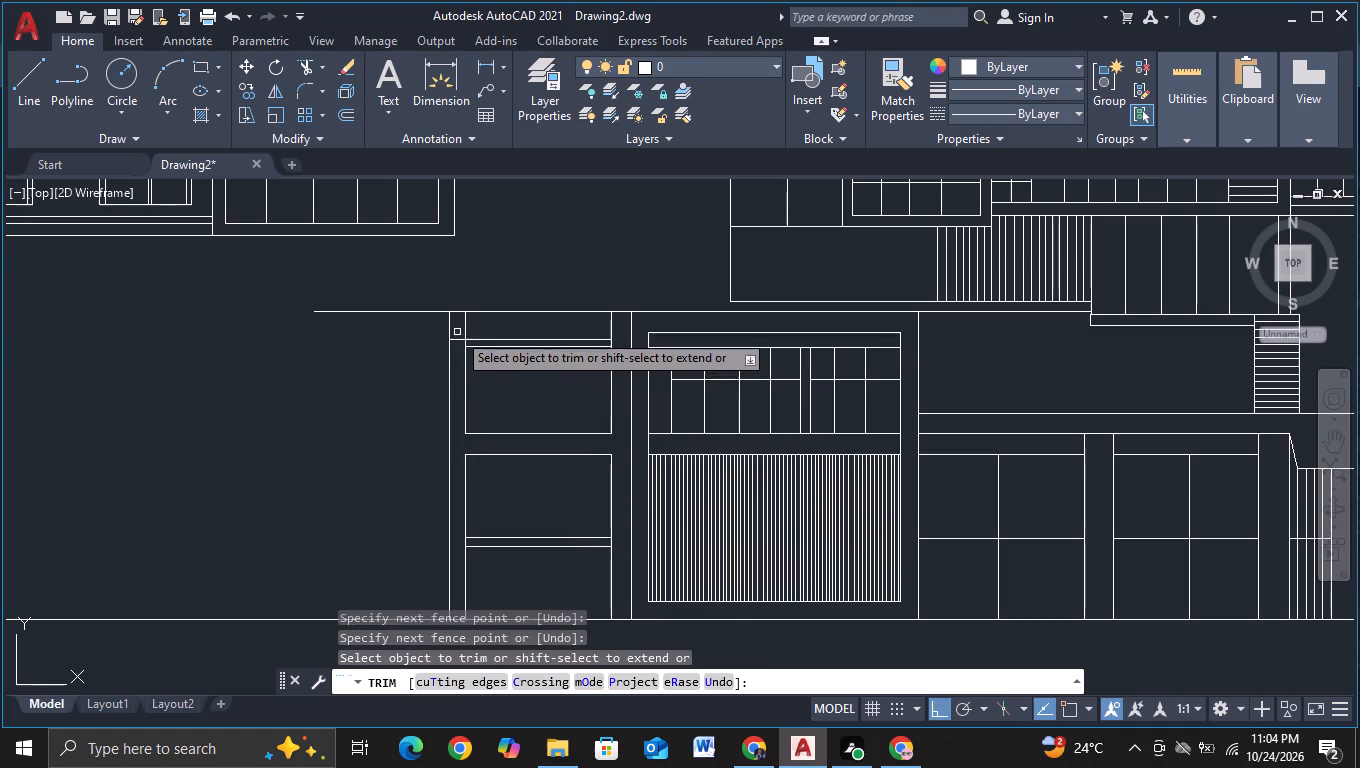
{"action": "left_click", "coordinate": [457, 332]}
{"action": "left_click", "coordinate": [457, 354]}
{"action": "key", "text": "Escape"}
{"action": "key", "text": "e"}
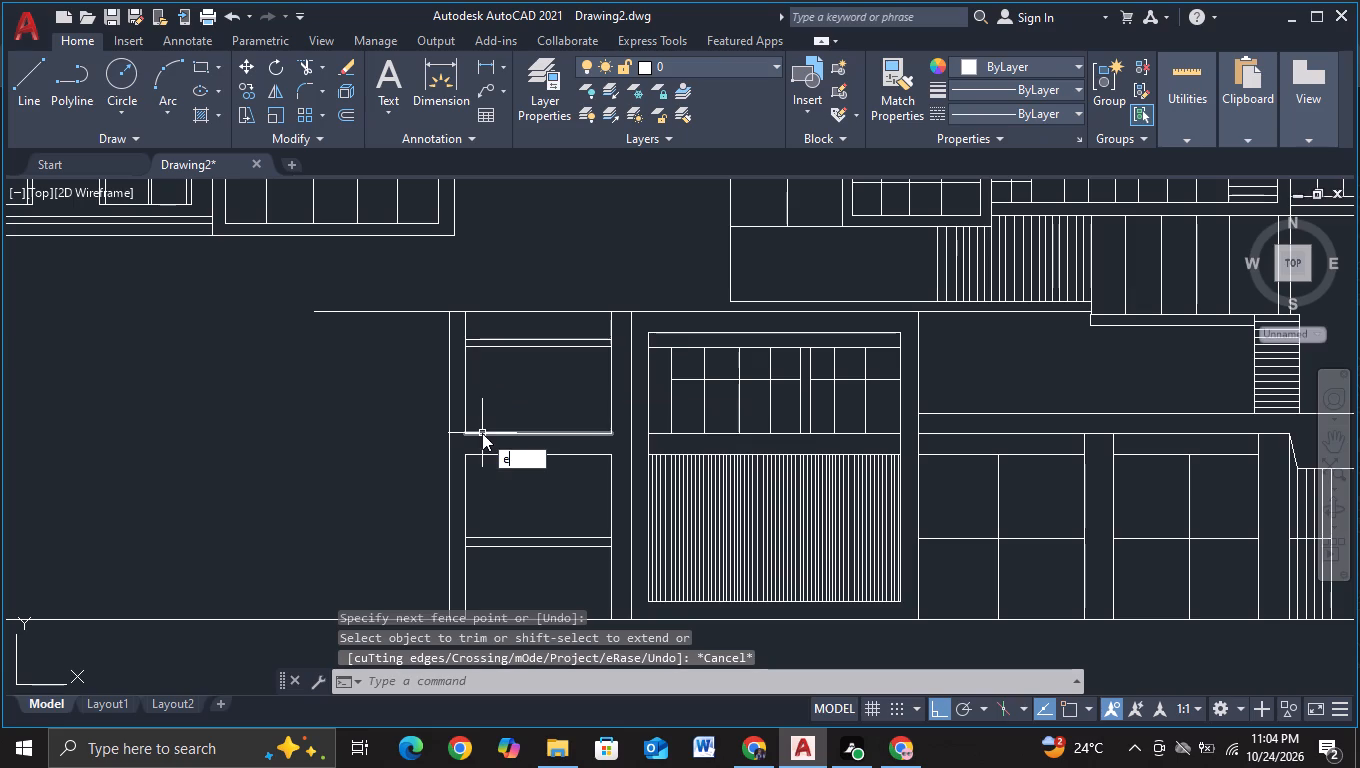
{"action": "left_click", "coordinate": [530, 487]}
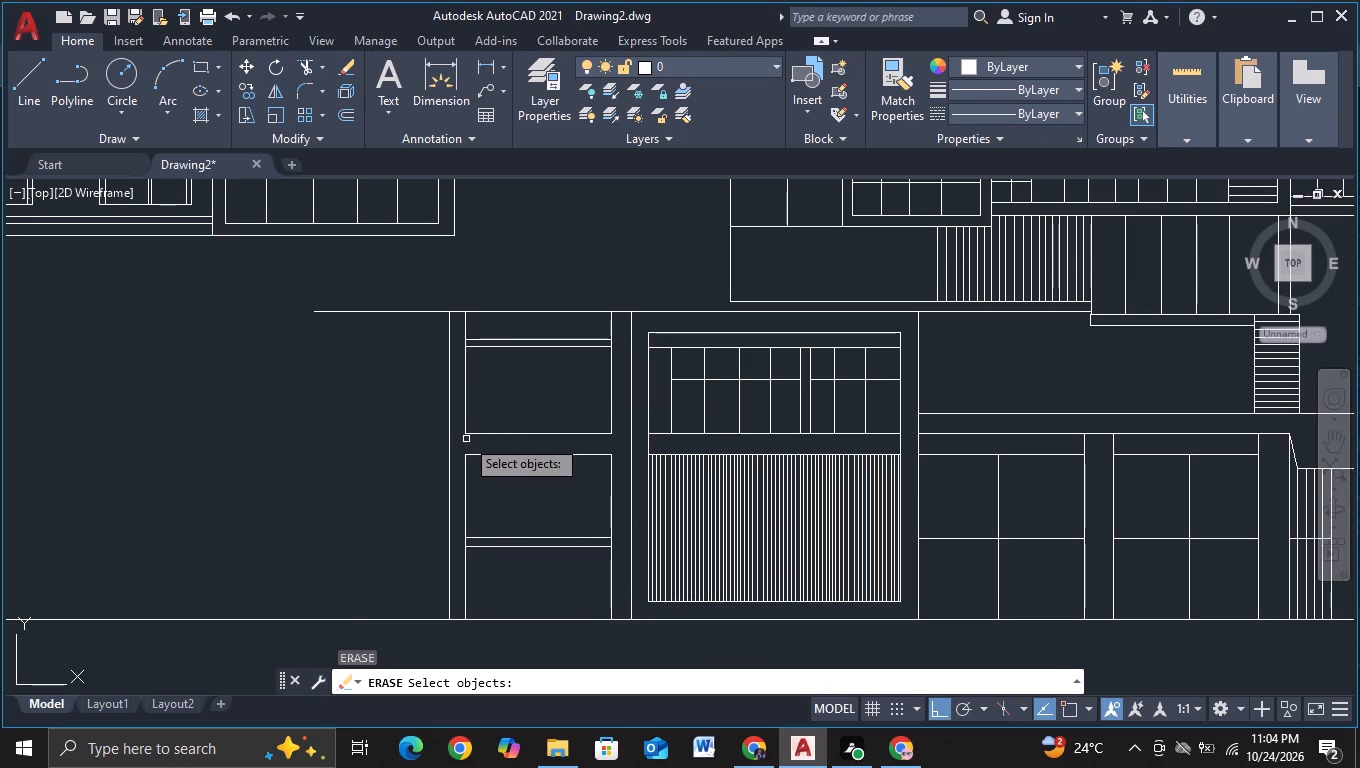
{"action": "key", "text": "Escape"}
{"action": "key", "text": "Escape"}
Extend the upper bay's inner post lines down through the horizontal band on both sides of the bay.
{"action": "key", "text": "e"}
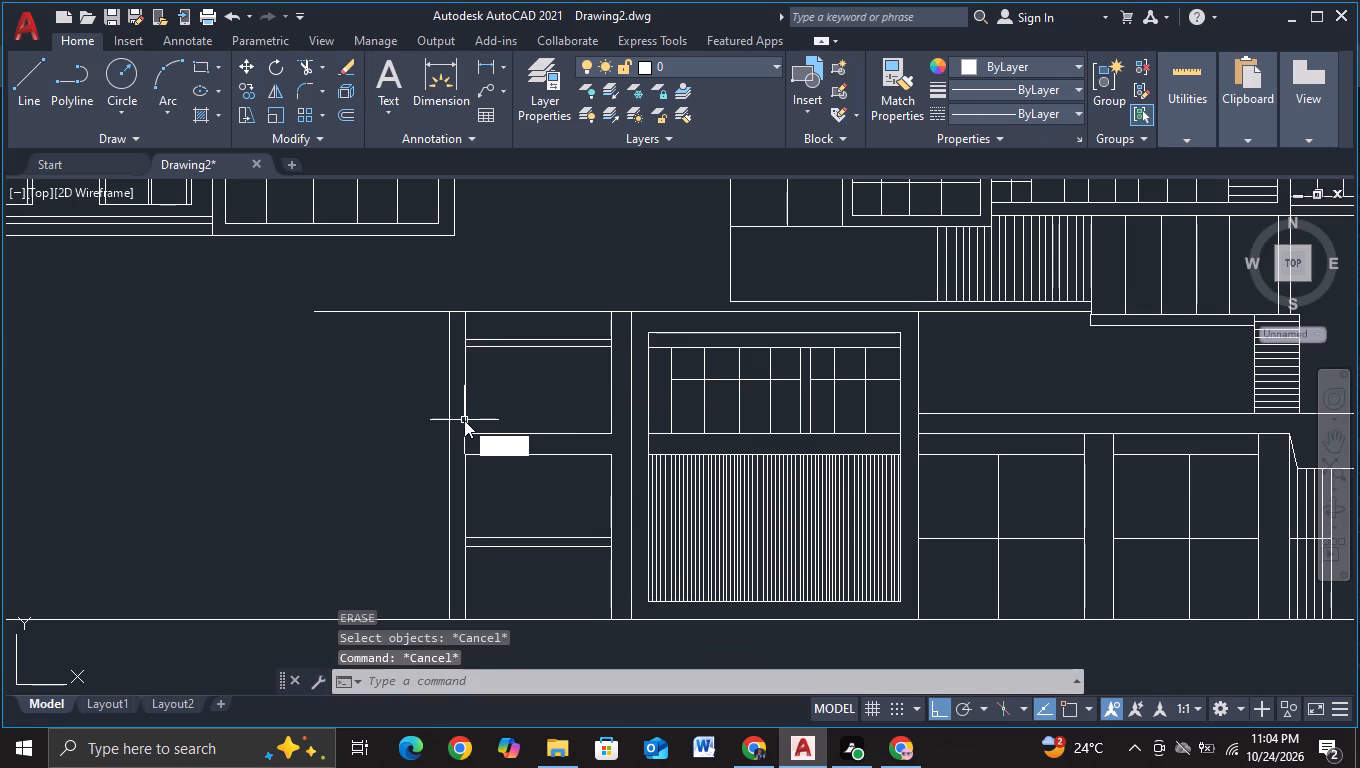
{"action": "left_click", "coordinate": [533, 484]}
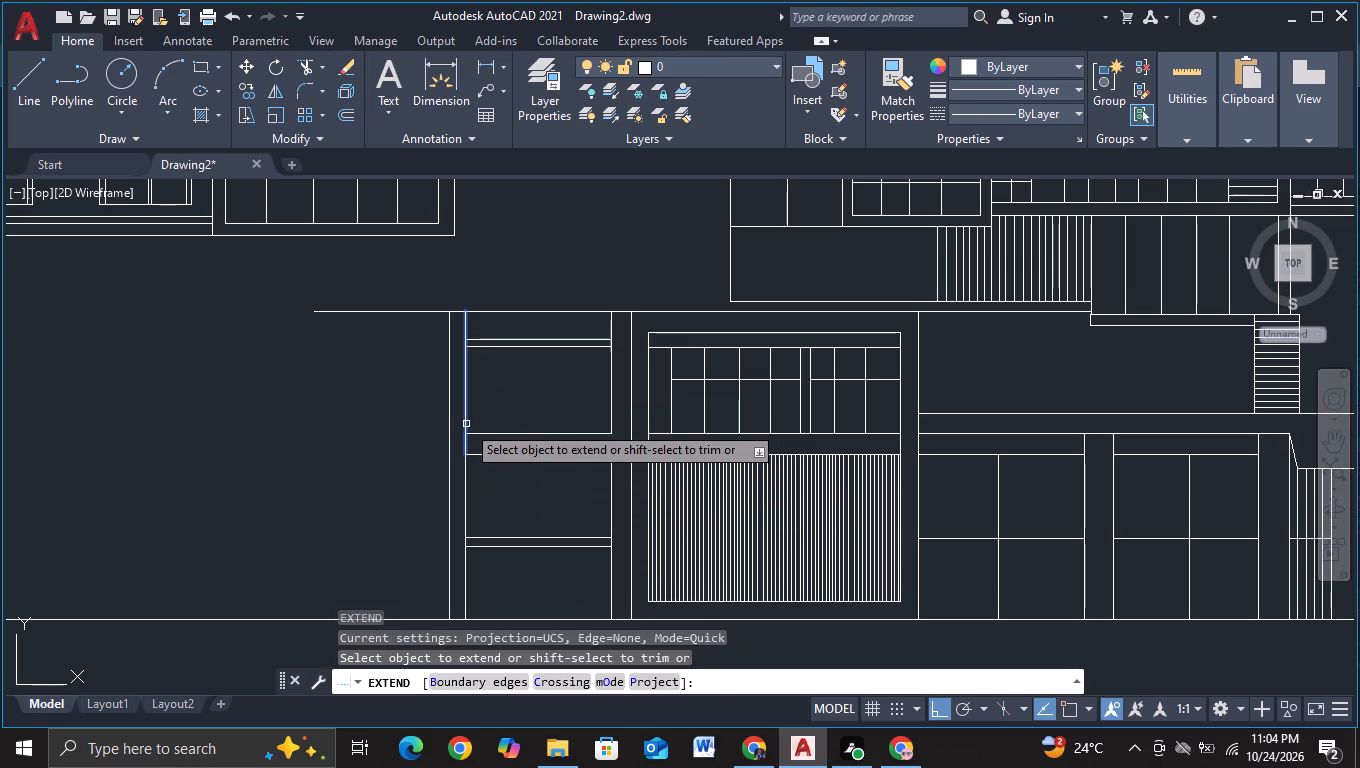
{"action": "left_click", "coordinate": [466, 424]}
{"action": "left_click", "coordinate": [612, 400]}
{"action": "key", "text": "Escape"}
Draw a vertical mullion line through the middle of the two-storey bay, from above its top line to below the ground line.
{"action": "scroll", "coordinate": [580, 400], "scroll_direction": "down", "scroll_amount": 1}
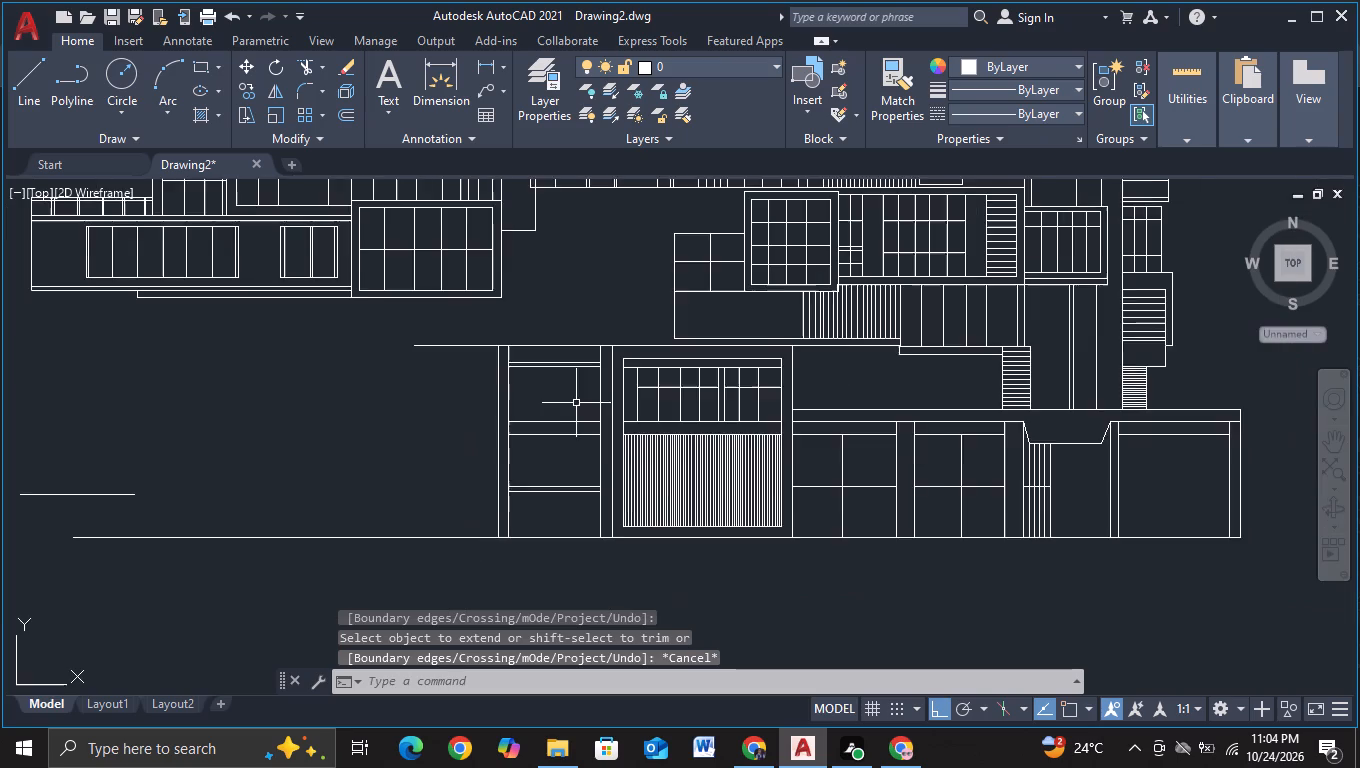
{"action": "middle_click_drag", "start_coordinate": [575, 404], "coordinate": [537, 441]}
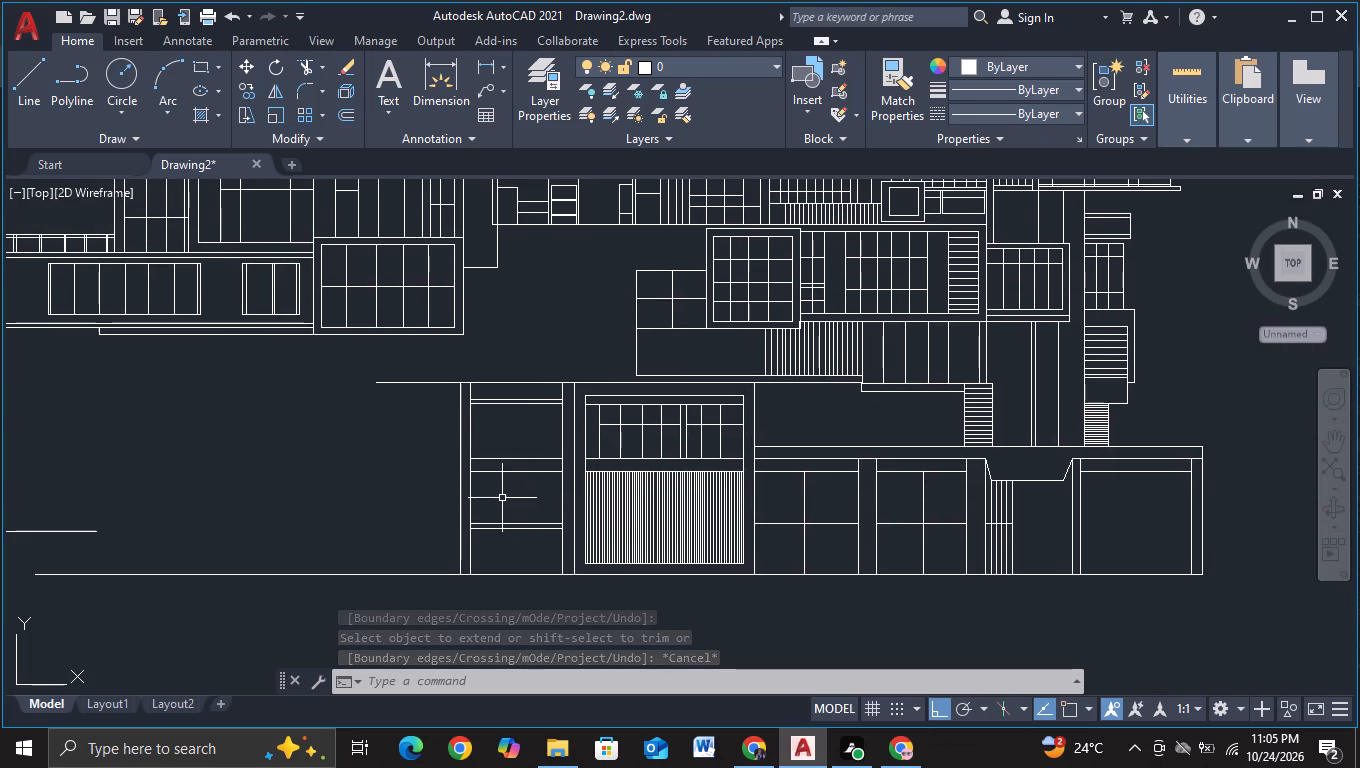
{"action": "left_click", "coordinate": [22, 98]}
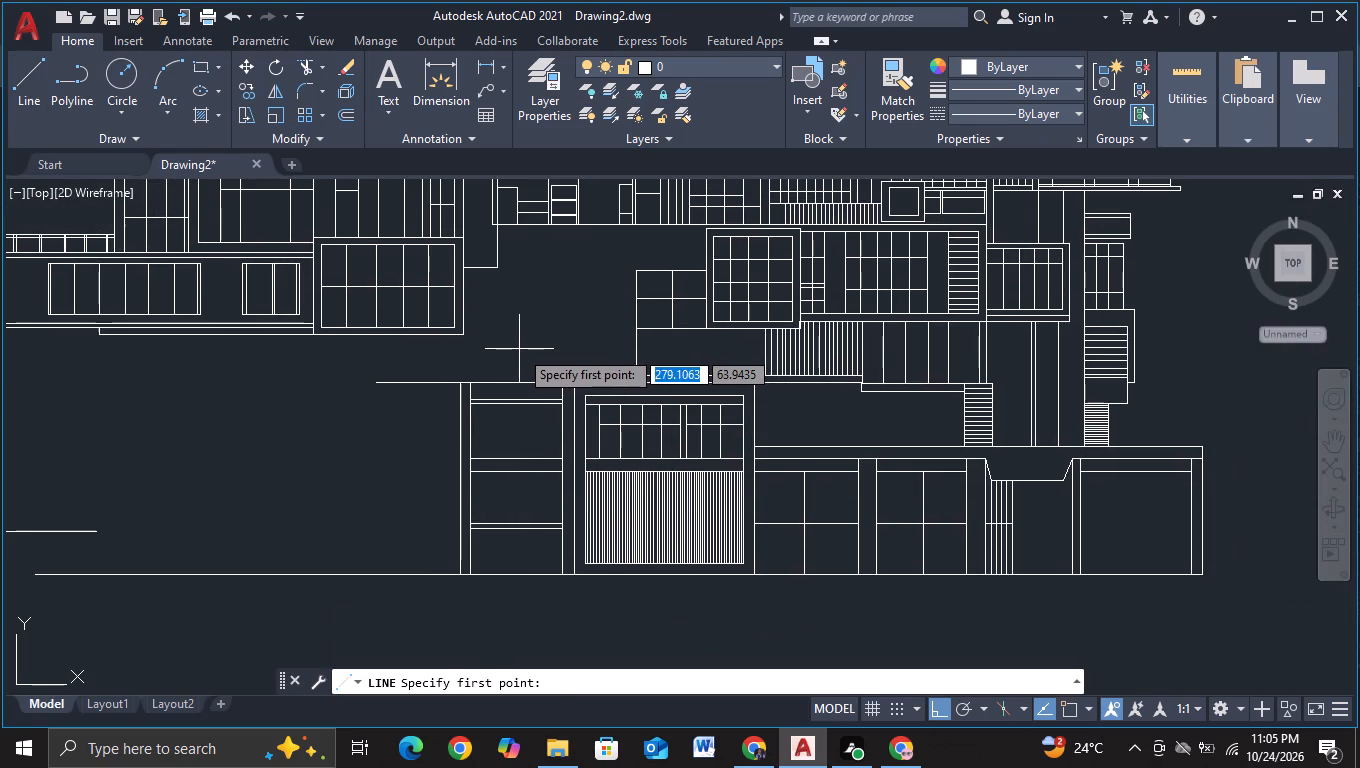
{"action": "left_click", "coordinate": [519, 349]}
{"action": "left_click", "coordinate": [557, 605]}
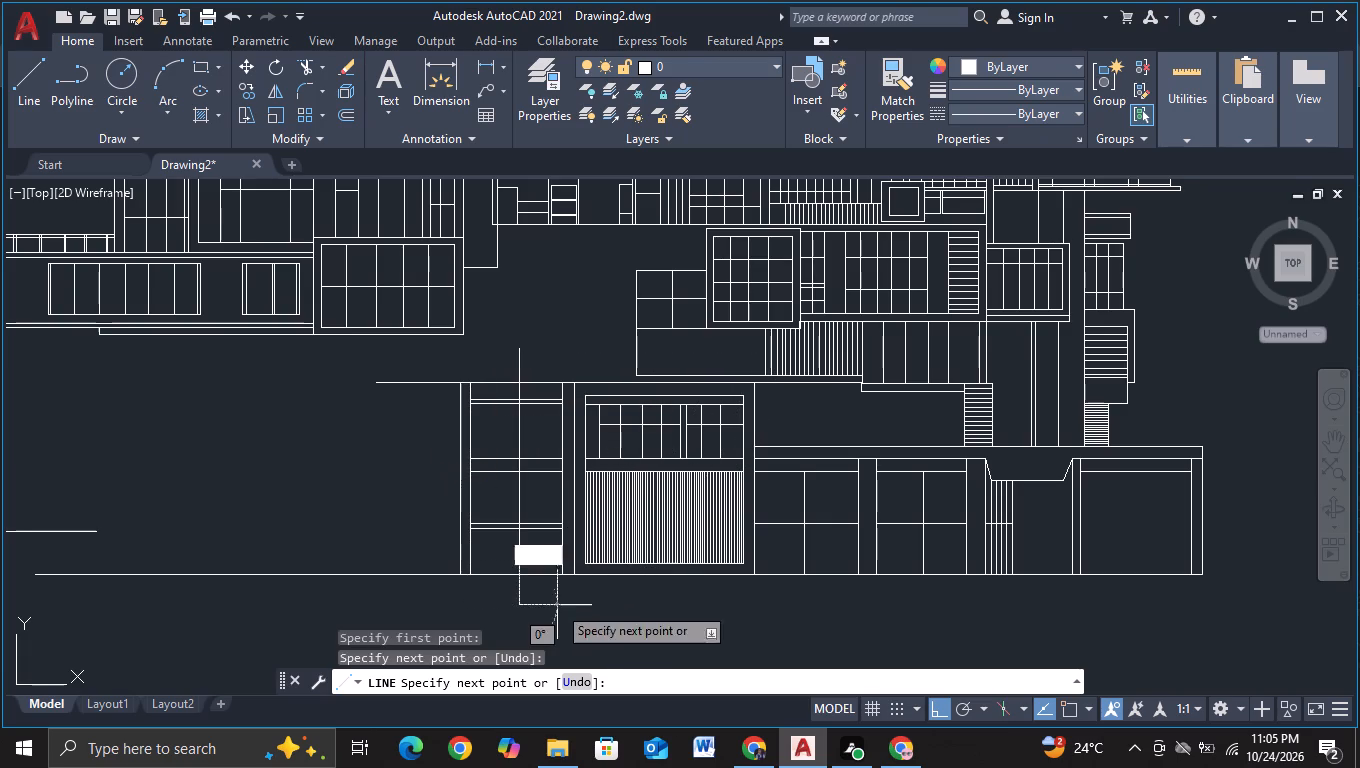
{"action": "key", "text": "Escape"}
Trim the mullion line's ends above the bay's top line and below the ground line.
{"action": "left_click", "coordinate": [307, 71]}
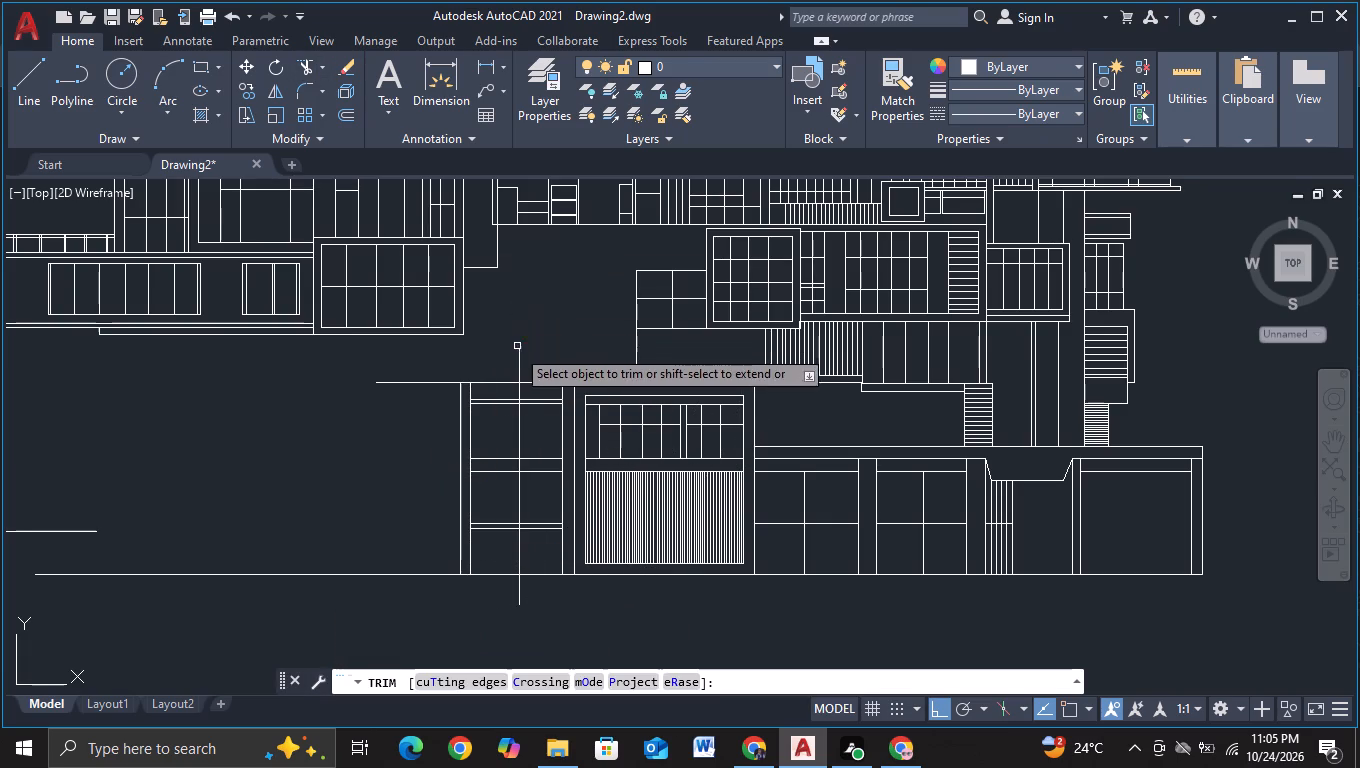
{"action": "left_click", "coordinate": [506, 354]}
{"action": "left_click", "coordinate": [550, 361]}
{"action": "left_click", "coordinate": [510, 590]}
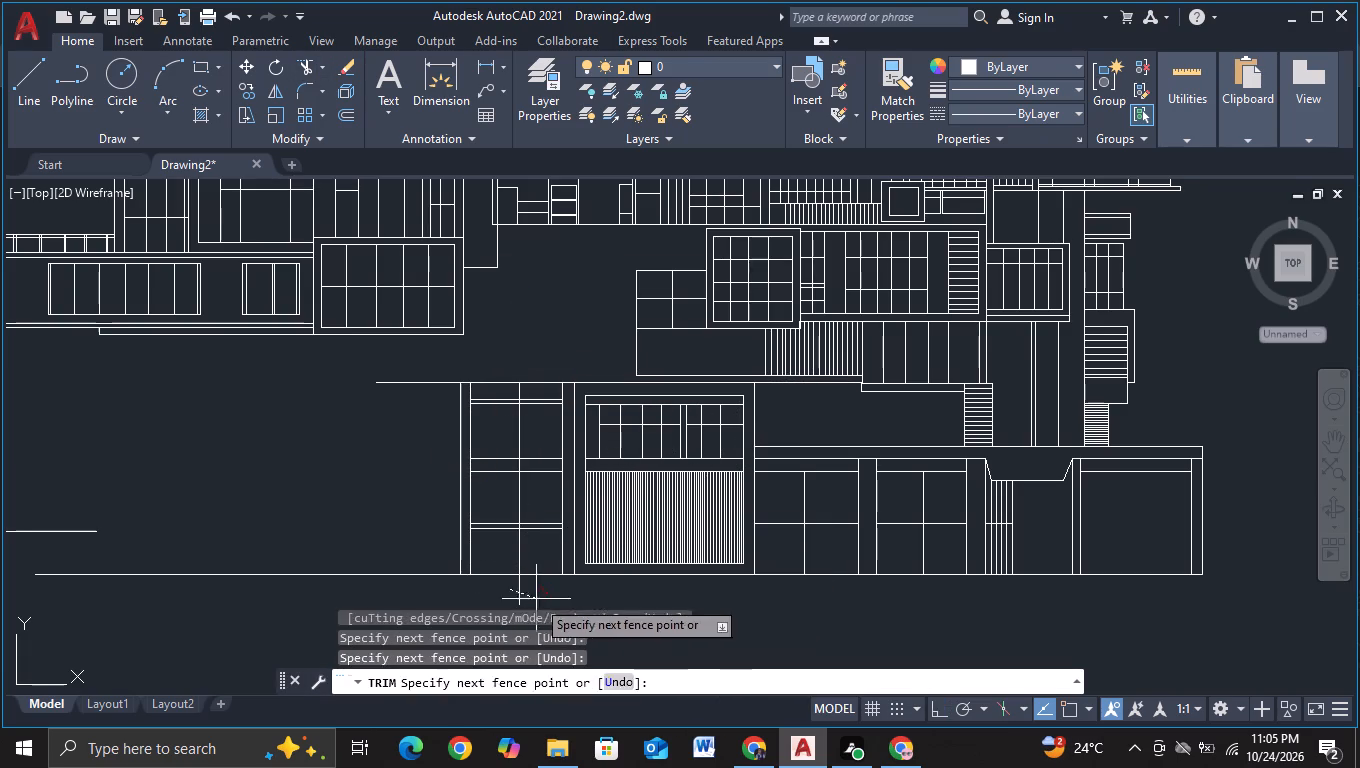
{"action": "left_click", "coordinate": [536, 599]}
{"action": "key", "text": "Escape"}
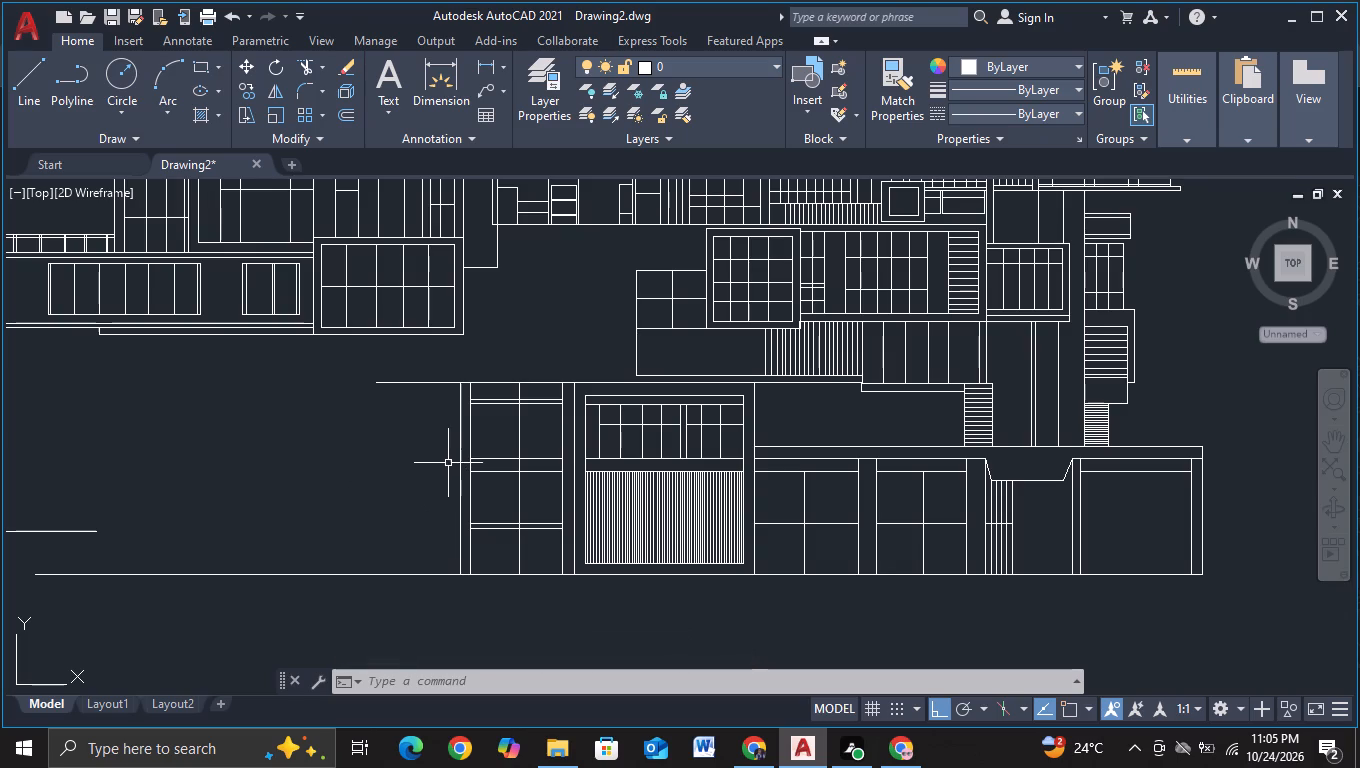
Remove the stray short horizontal line just above the ground line's left end with Trim.
{"action": "scroll", "coordinate": [425, 480], "scroll_direction": "down", "scroll_amount": 1}
{"action": "middle_click_drag", "start_coordinate": [419, 486], "coordinate": [482, 479]}
{"action": "left_click", "coordinate": [307, 62]}
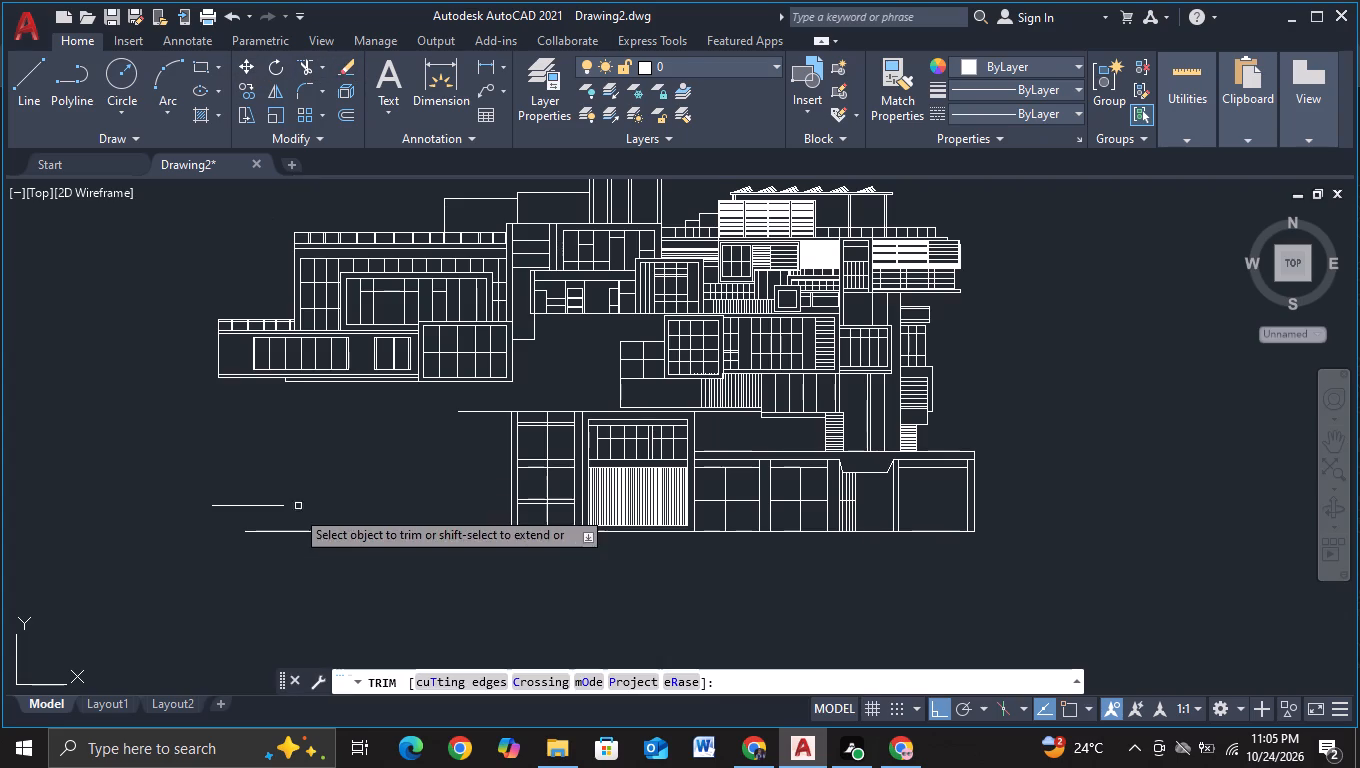
{"action": "left_click_drag", "start_coordinate": [269, 515], "coordinate": [271, 480]}
{"action": "key", "text": "Escape"}
Draw a low block outline: a vertical line about 20 tall from below ground, continued horizontally into the two-storey bay's left post.
{"action": "middle_click_drag", "start_coordinate": [321, 438], "coordinate": [337, 431]}
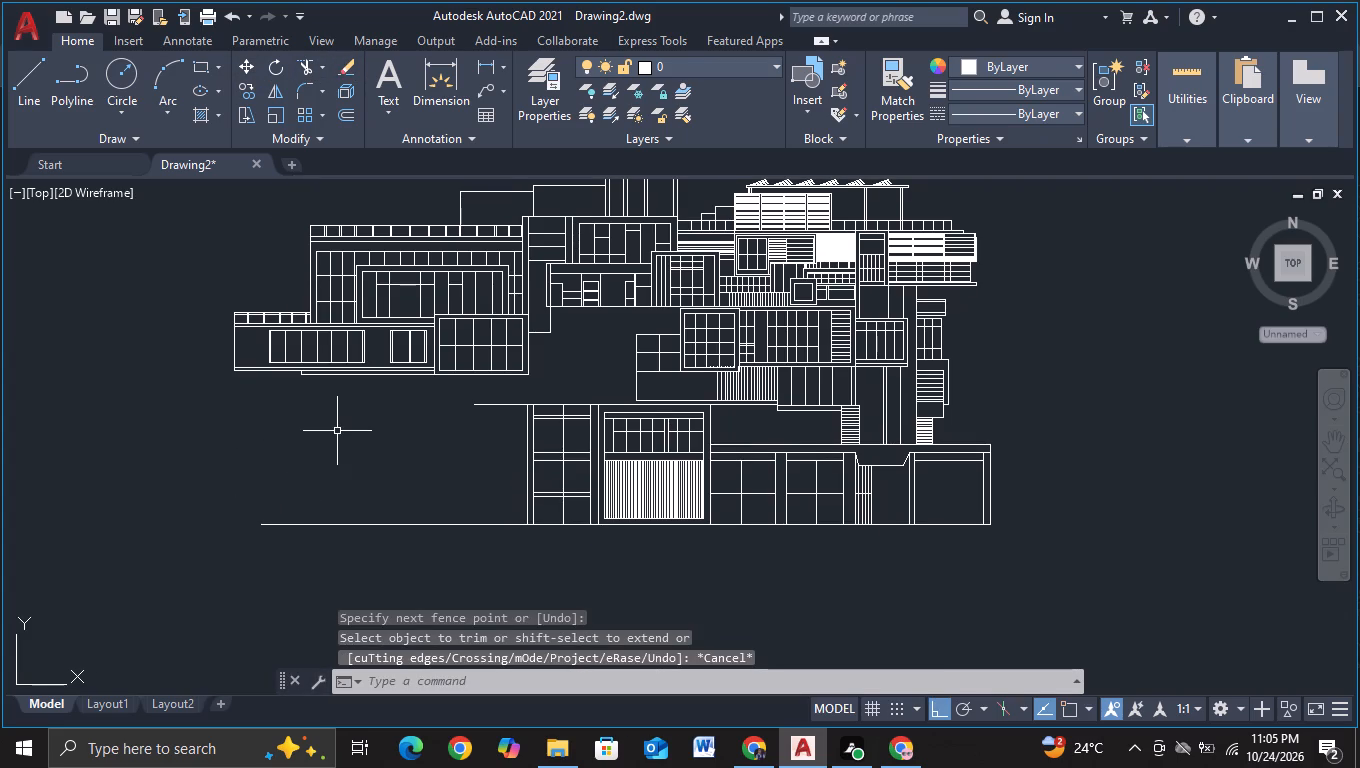
{"action": "left_click", "coordinate": [19, 72]}
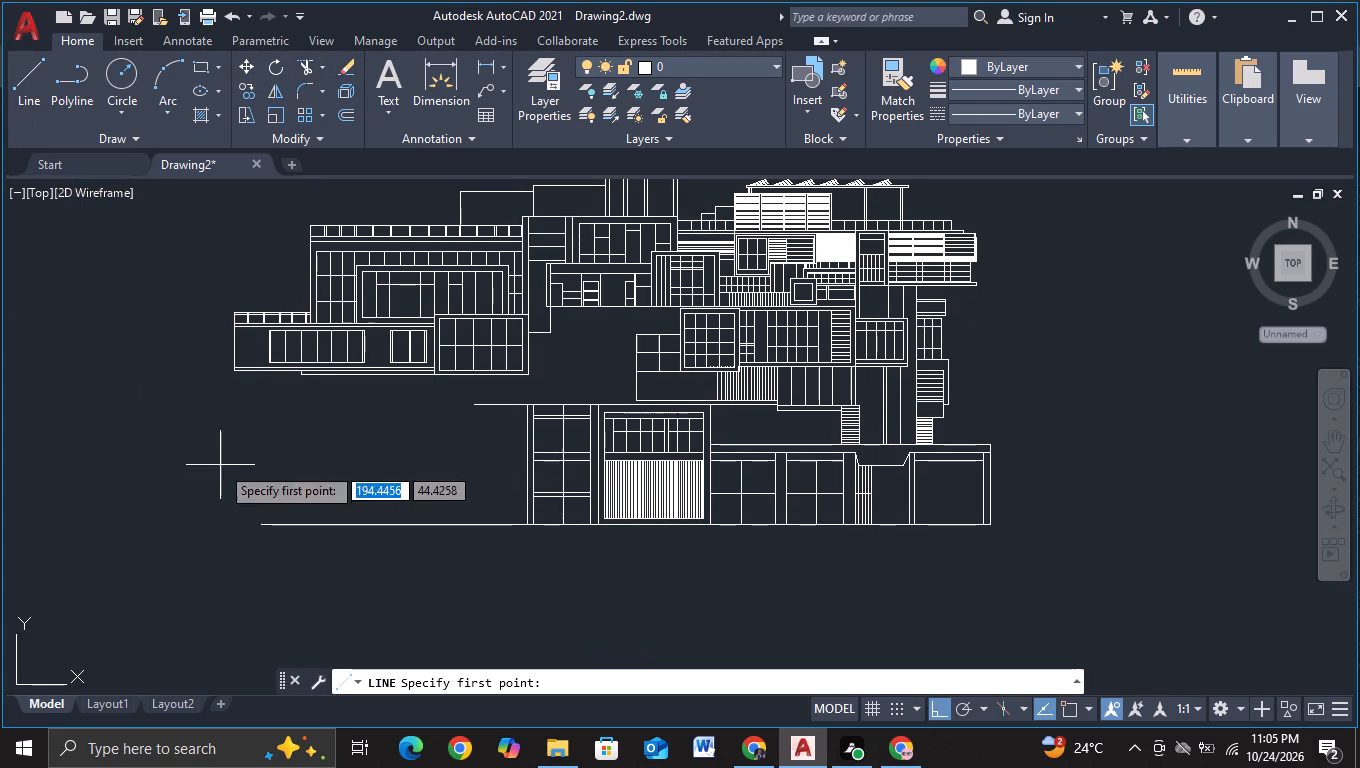
{"action": "middle_click_drag", "start_coordinate": [328, 464], "coordinate": [325, 422]}
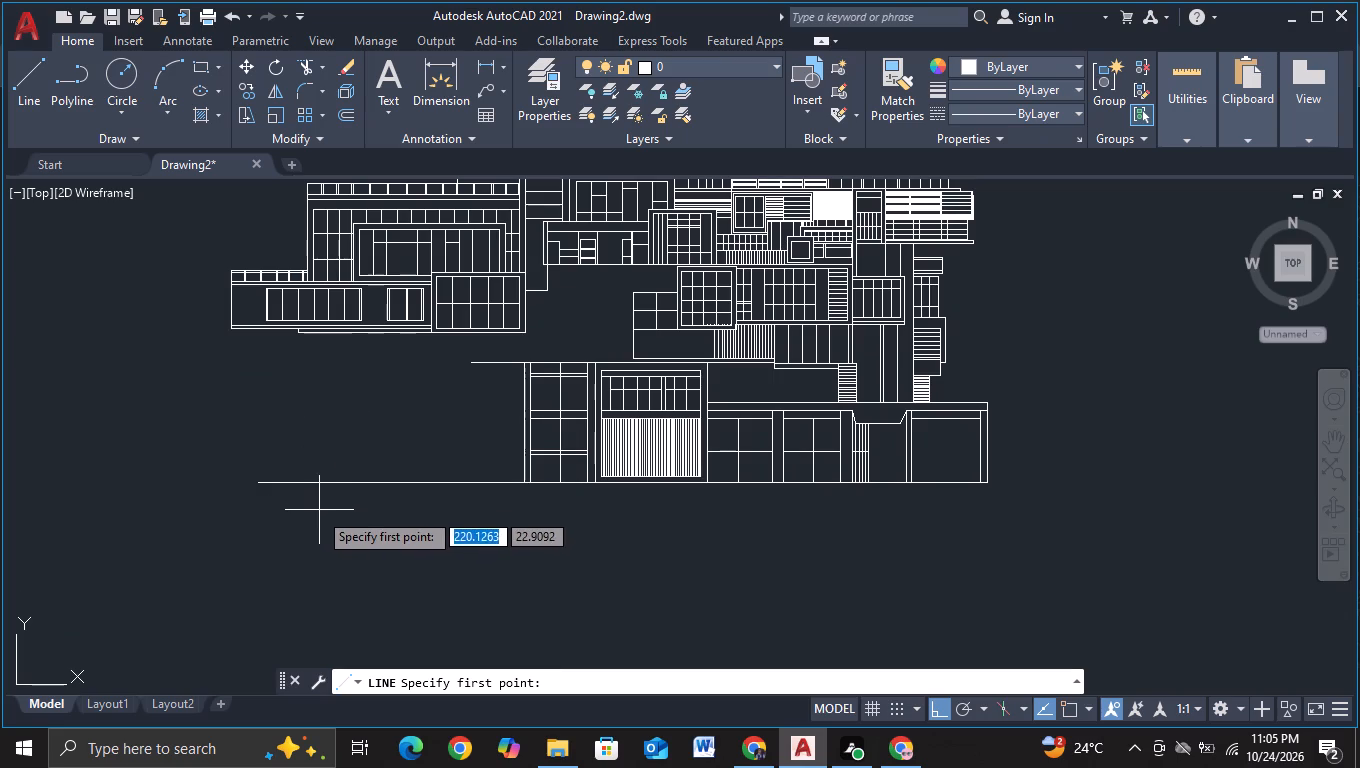
{"action": "left_click", "coordinate": [313, 508]}
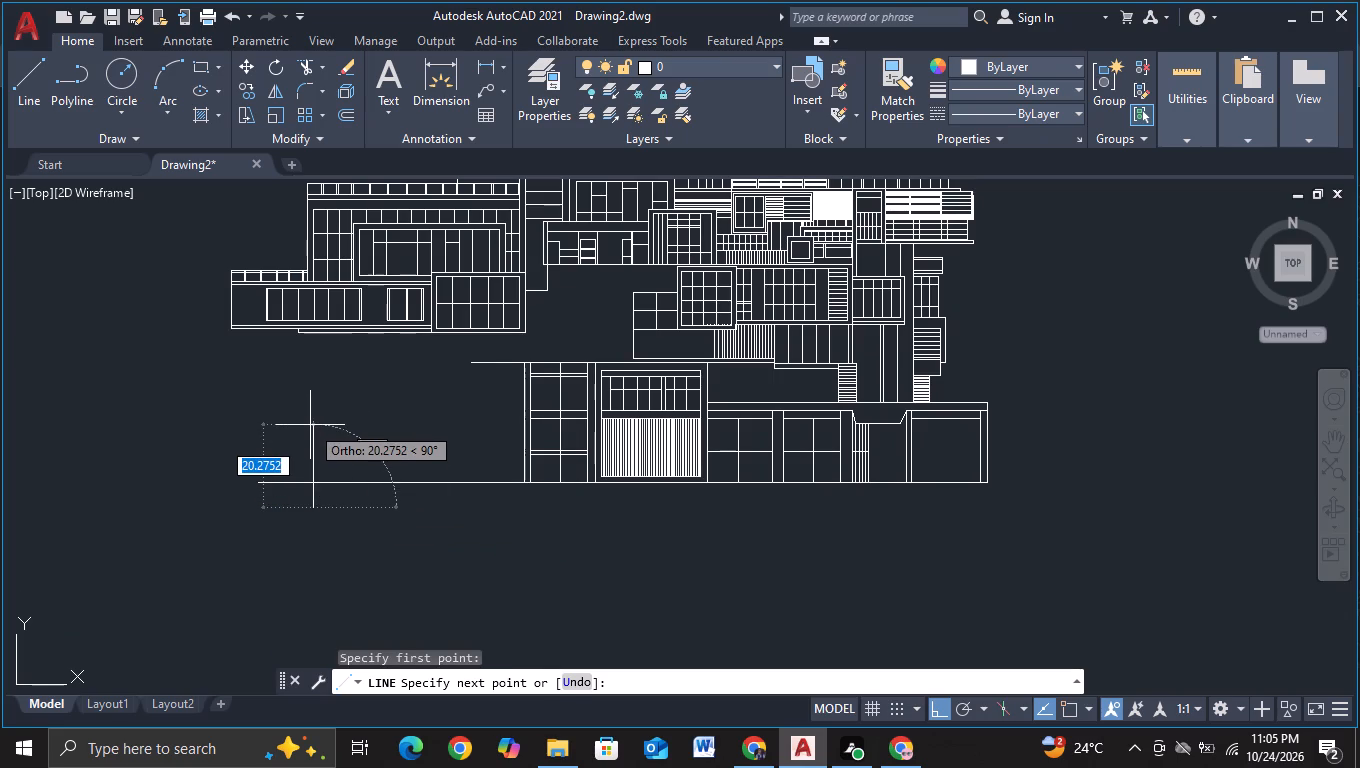
{"action": "left_click", "coordinate": [310, 425]}
{"action": "scroll", "coordinate": [485, 444], "scroll_direction": "up", "scroll_amount": 1}
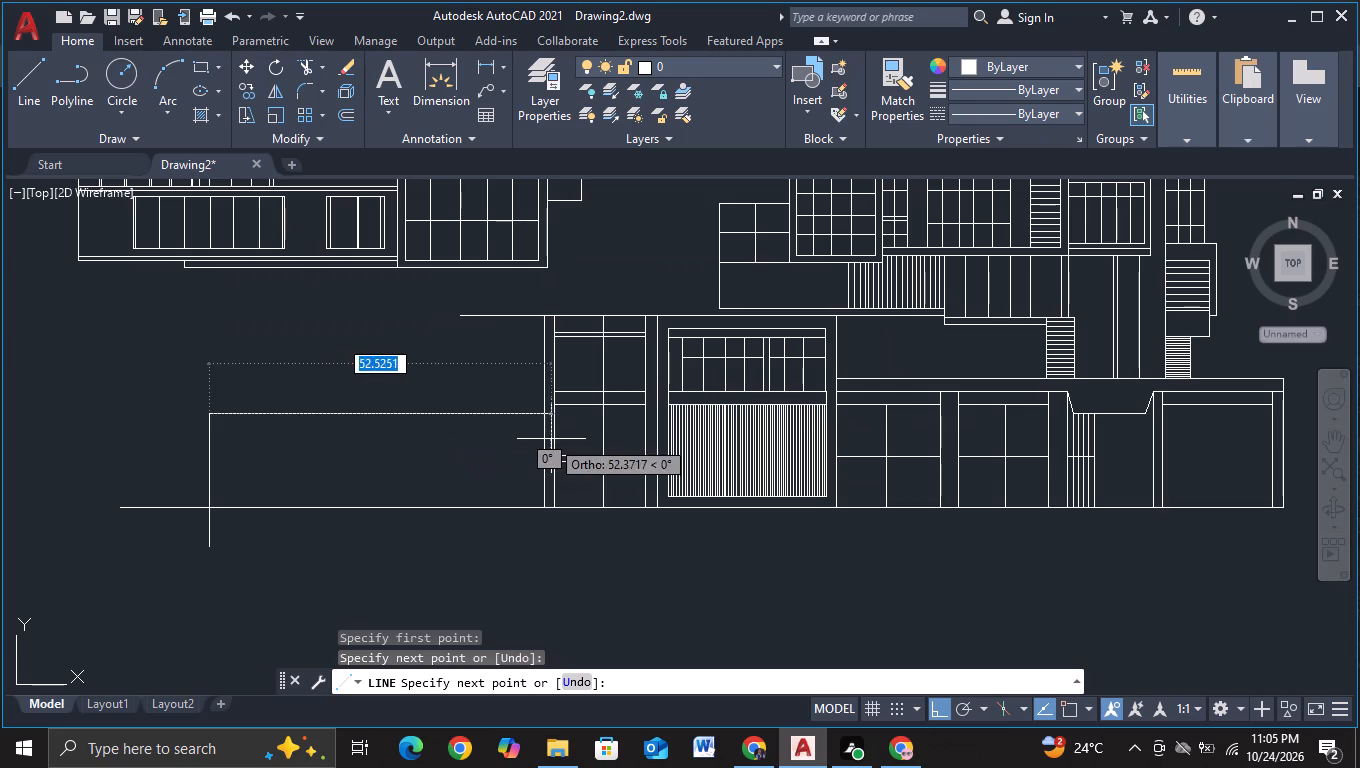
{"action": "scroll", "coordinate": [555, 437], "scroll_direction": "up", "scroll_amount": 1}
{"action": "left_click", "coordinate": [567, 434]}
{"action": "key", "text": "Escape"}
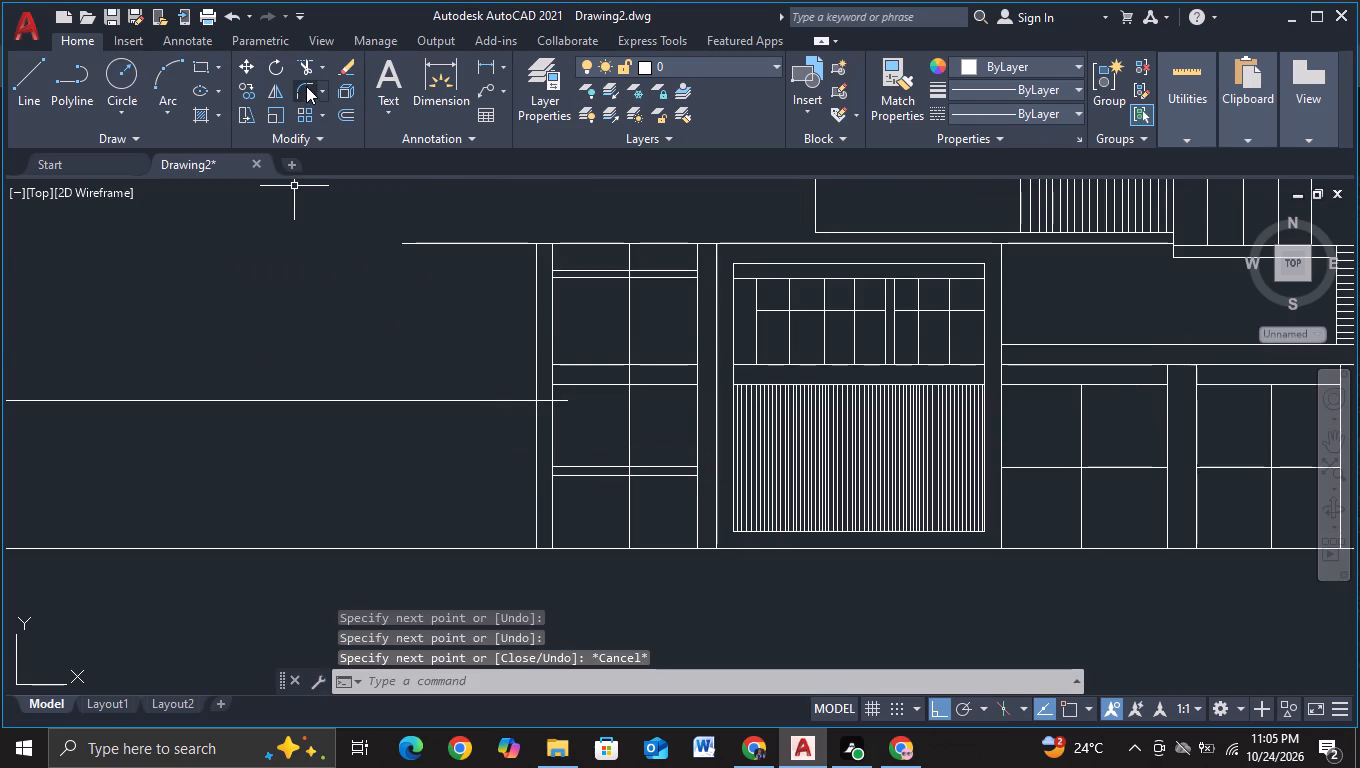
Trim the low block's top line inside the bay's left post and its left edge below the ground line.
{"action": "left_click", "coordinate": [306, 73]}
{"action": "left_click", "coordinate": [543, 401]}
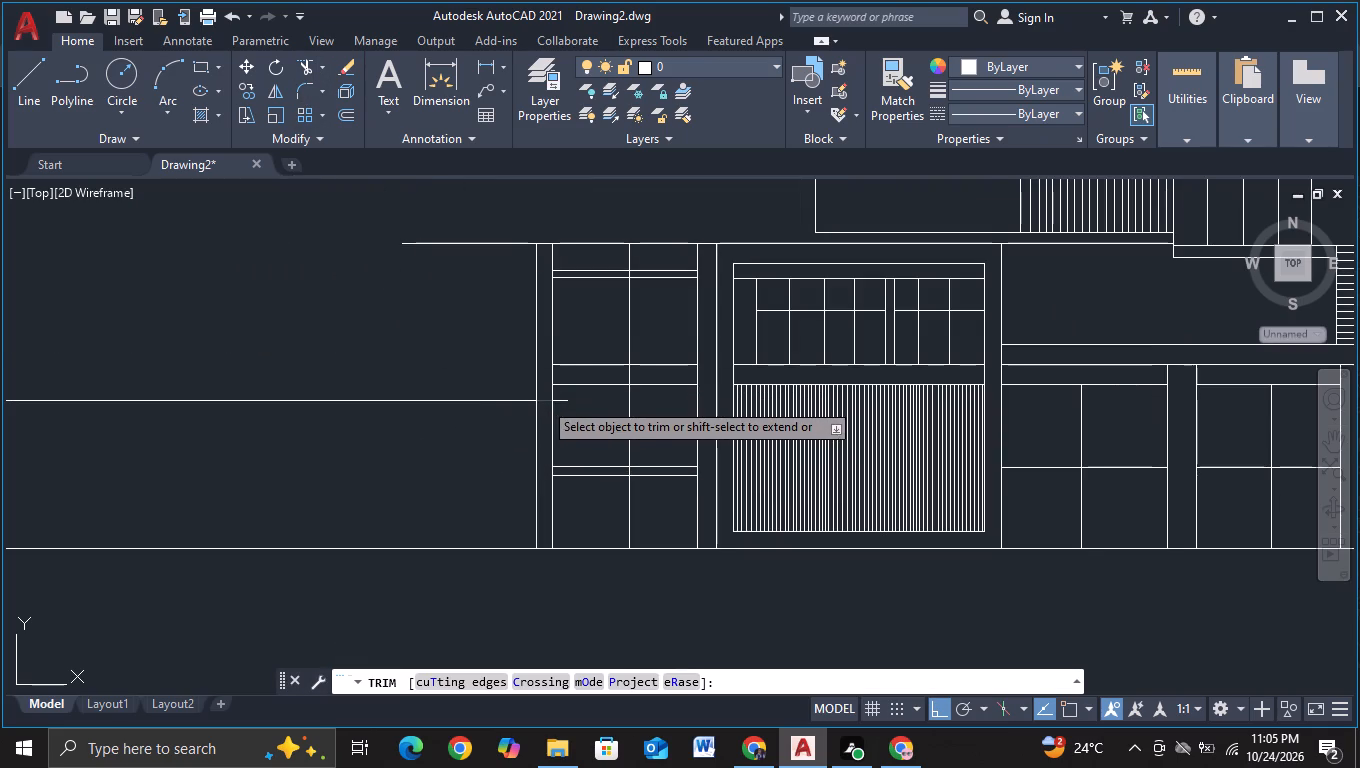
{"action": "left_click", "coordinate": [560, 402]}
{"action": "scroll", "coordinate": [412, 456], "scroll_direction": "down", "scroll_amount": 1}
{"action": "middle_click_drag", "start_coordinate": [364, 473], "coordinate": [393, 464]}
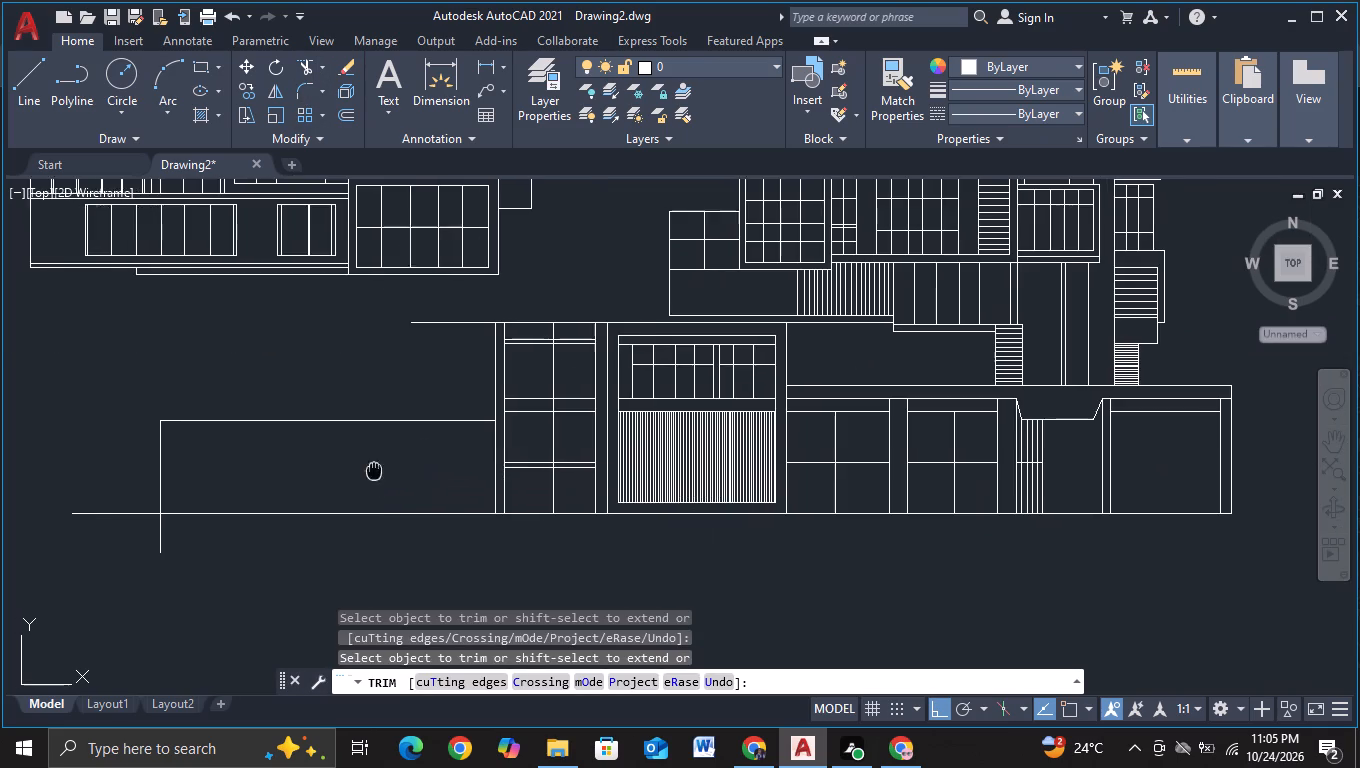
{"action": "middle_click_drag", "start_coordinate": [393, 464], "coordinate": [540, 450]}
{"action": "left_click", "coordinate": [302, 521]}
{"action": "left_click", "coordinate": [347, 523]}
{"action": "key", "text": "Escape"}
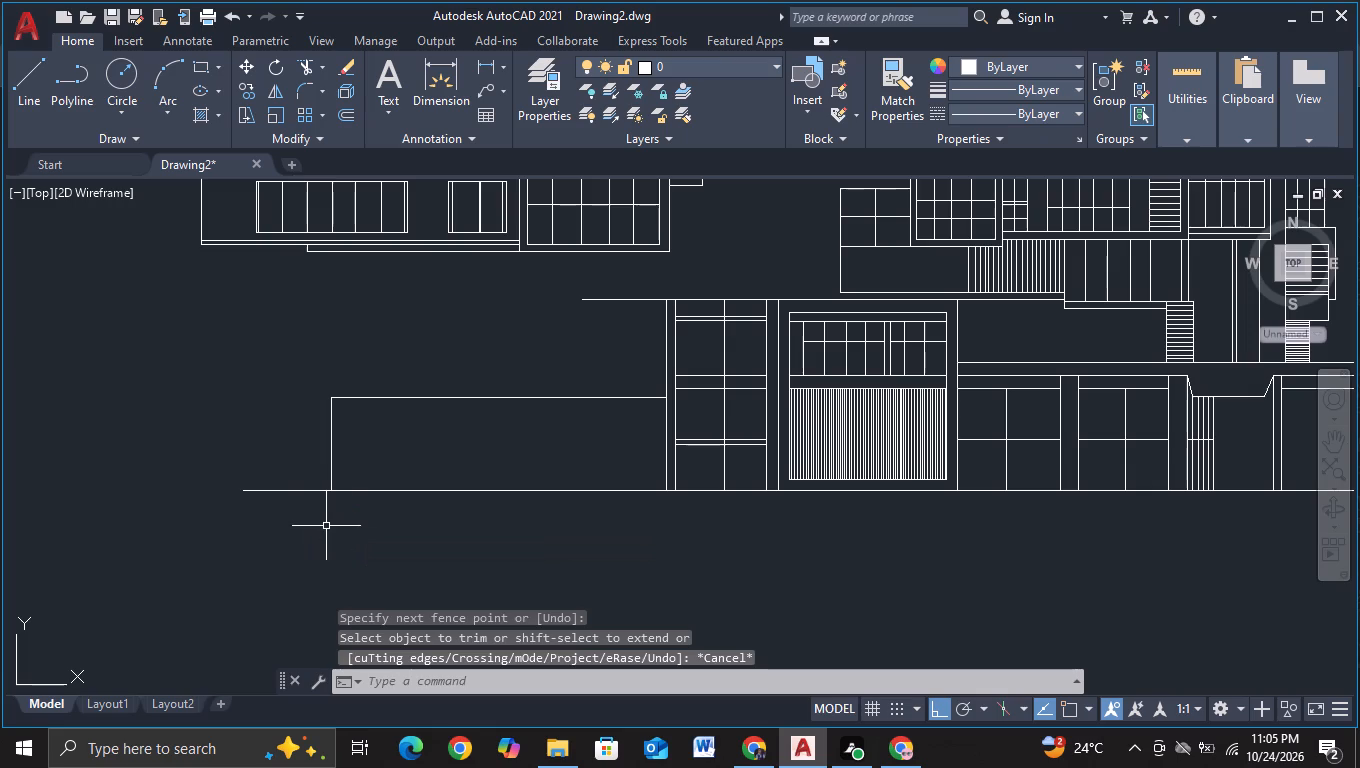
Copy the low block's left edge slightly to the right to form its end post.
{"action": "left_click", "coordinate": [333, 458]}
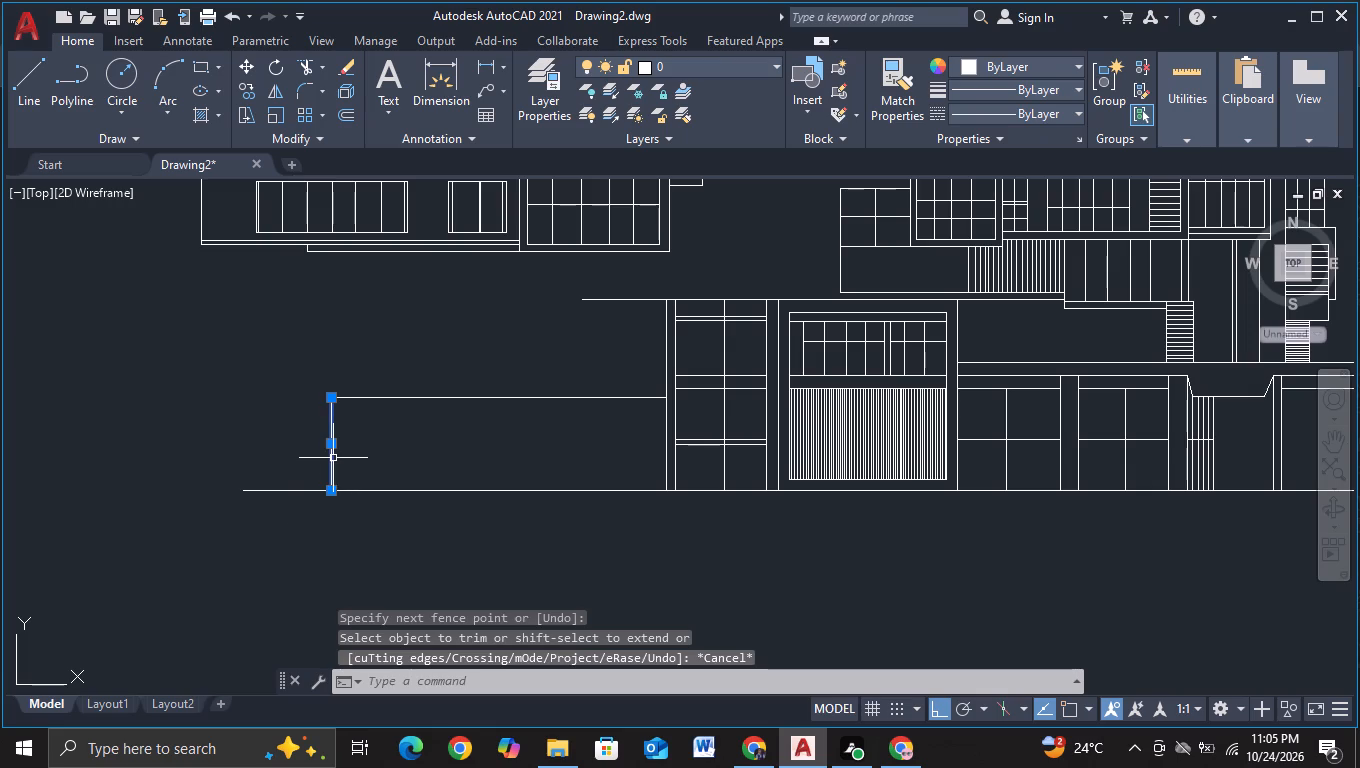
{"action": "key", "text": "c"}
{"action": "left_click", "coordinate": [455, 526]}
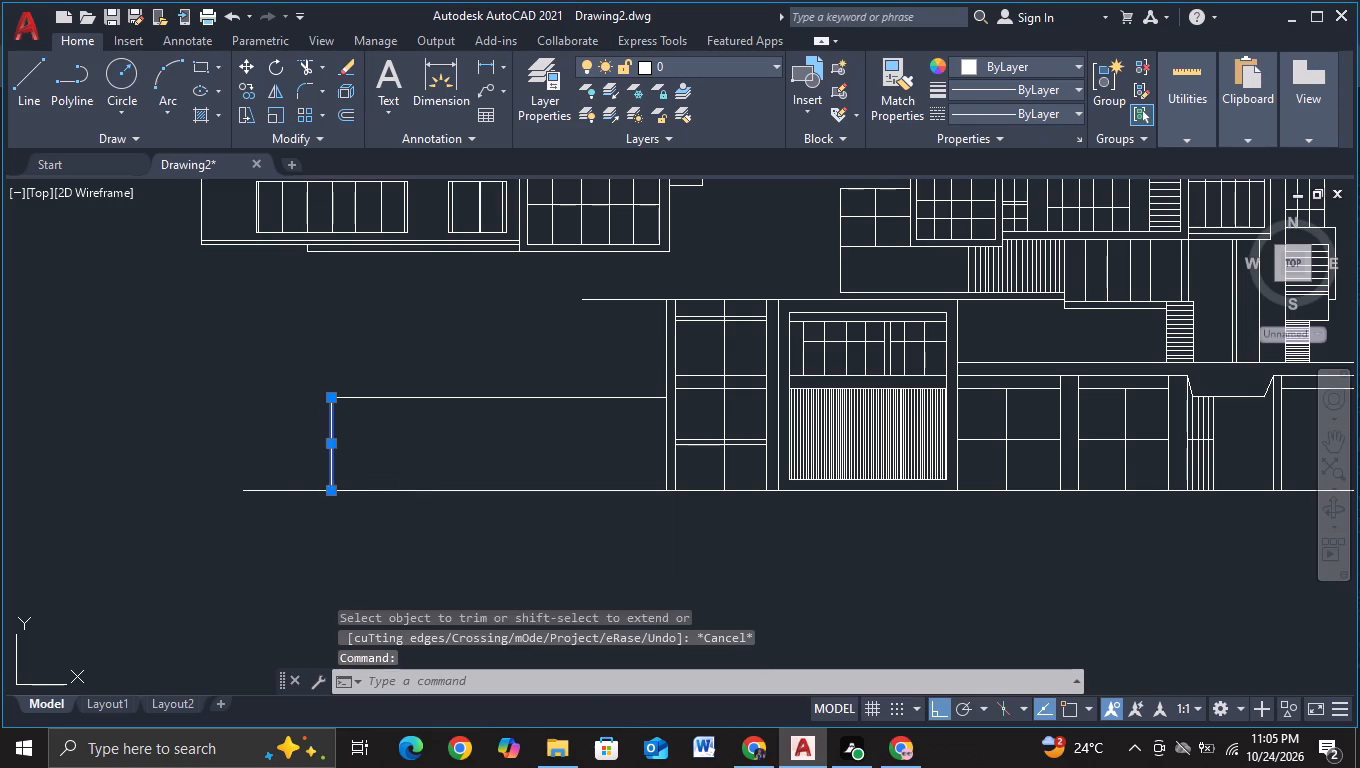
{"action": "left_click", "coordinate": [447, 544]}
{"action": "left_click", "coordinate": [458, 544]}
{"action": "key", "text": "Escape"}
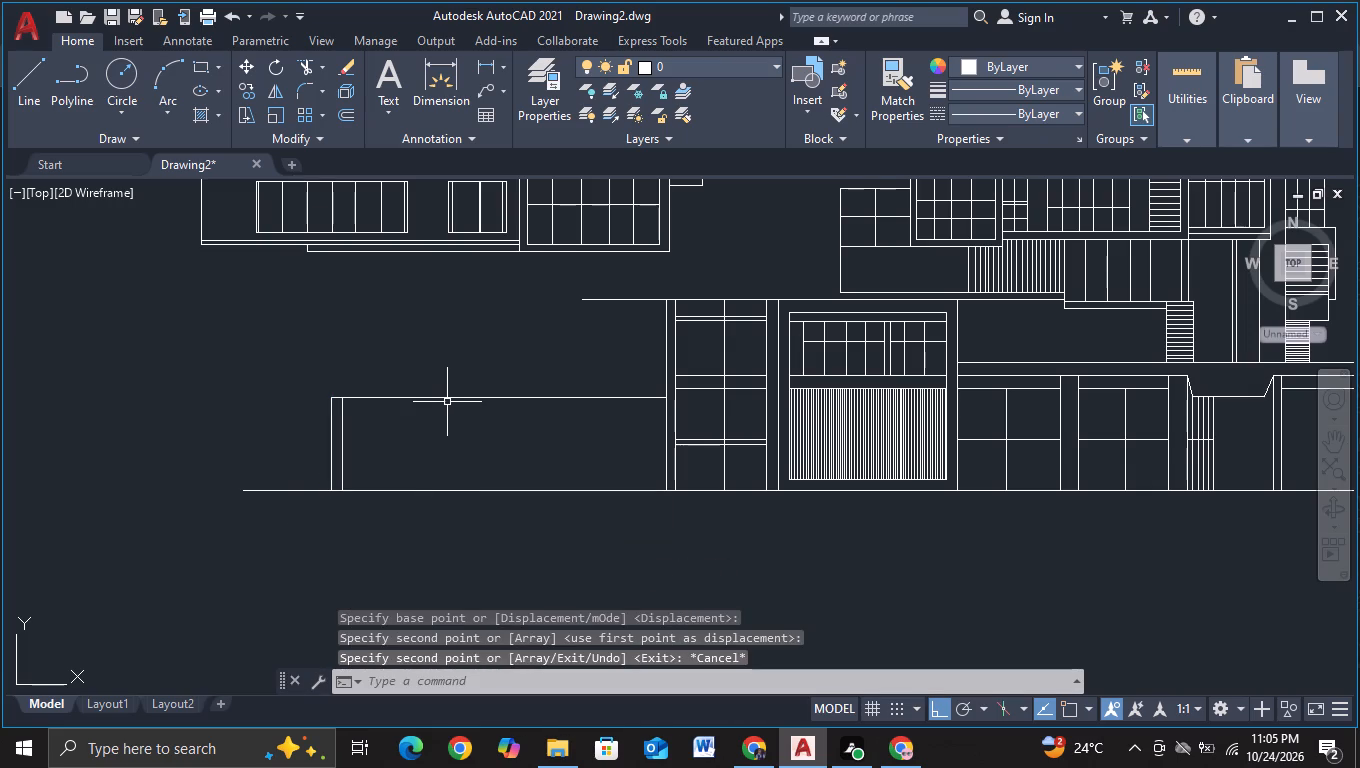
Copy the low block's top line slightly downward to form the roof band's underside.
{"action": "left_click", "coordinate": [448, 400]}
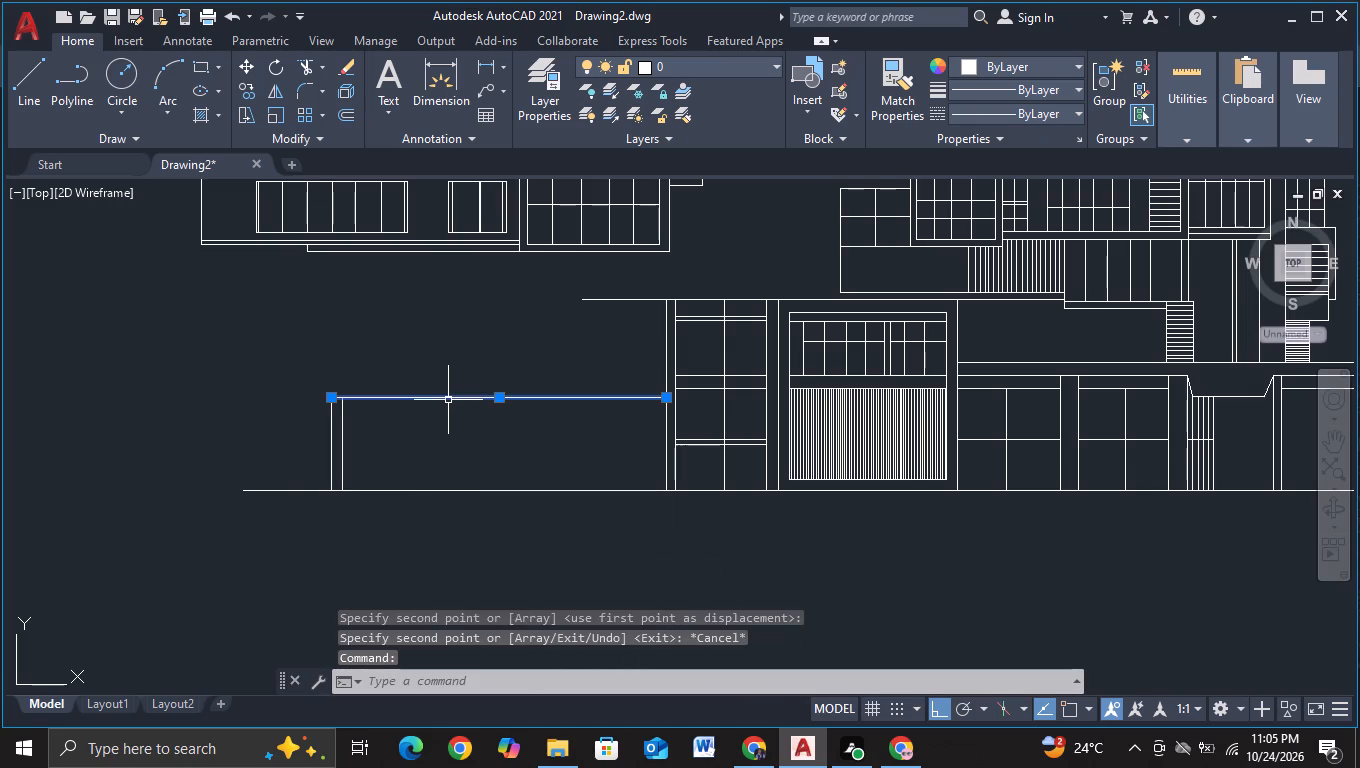
{"action": "key", "text": "c"}
{"action": "left_click", "coordinate": [563, 463]}
{"action": "left_click", "coordinate": [511, 528]}
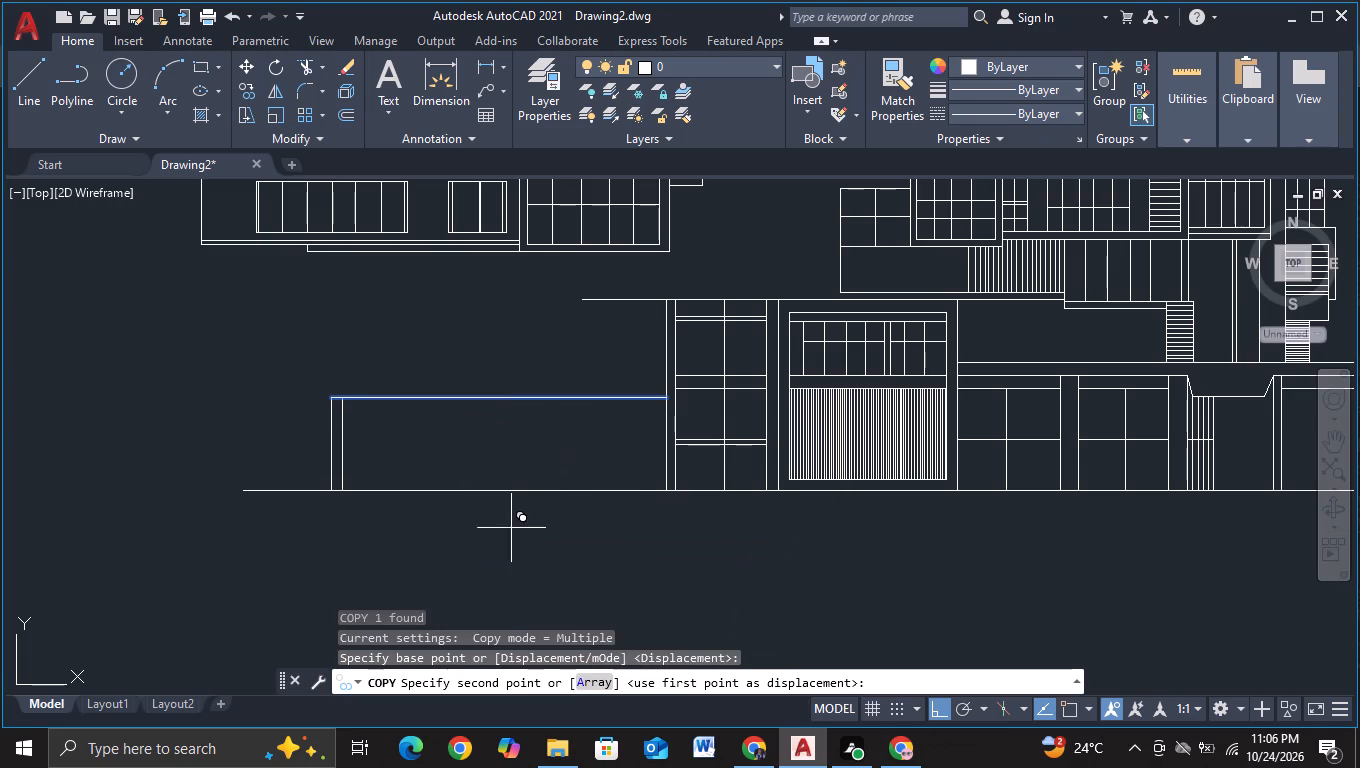
{"action": "left_click", "coordinate": [513, 539]}
{"action": "key", "text": "Escape"}
Trim the overlapping line ends where the low block's roof band meets its end post, leaving a clean inner corner.
{"action": "left_click", "coordinate": [304, 73]}
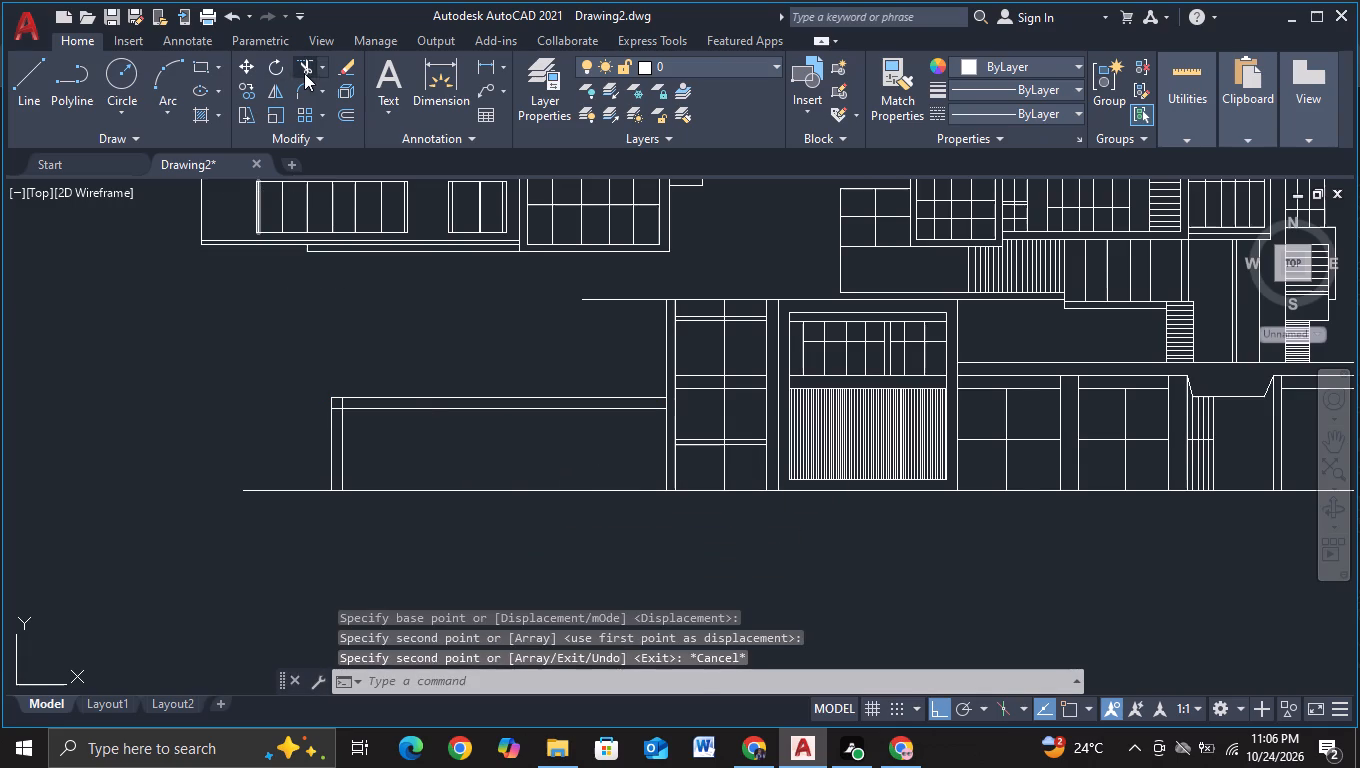
{"action": "scroll", "coordinate": [314, 395], "scroll_direction": "up", "scroll_amount": 2}
{"action": "left_click", "coordinate": [363, 425]}
{"action": "left_click", "coordinate": [361, 442]}
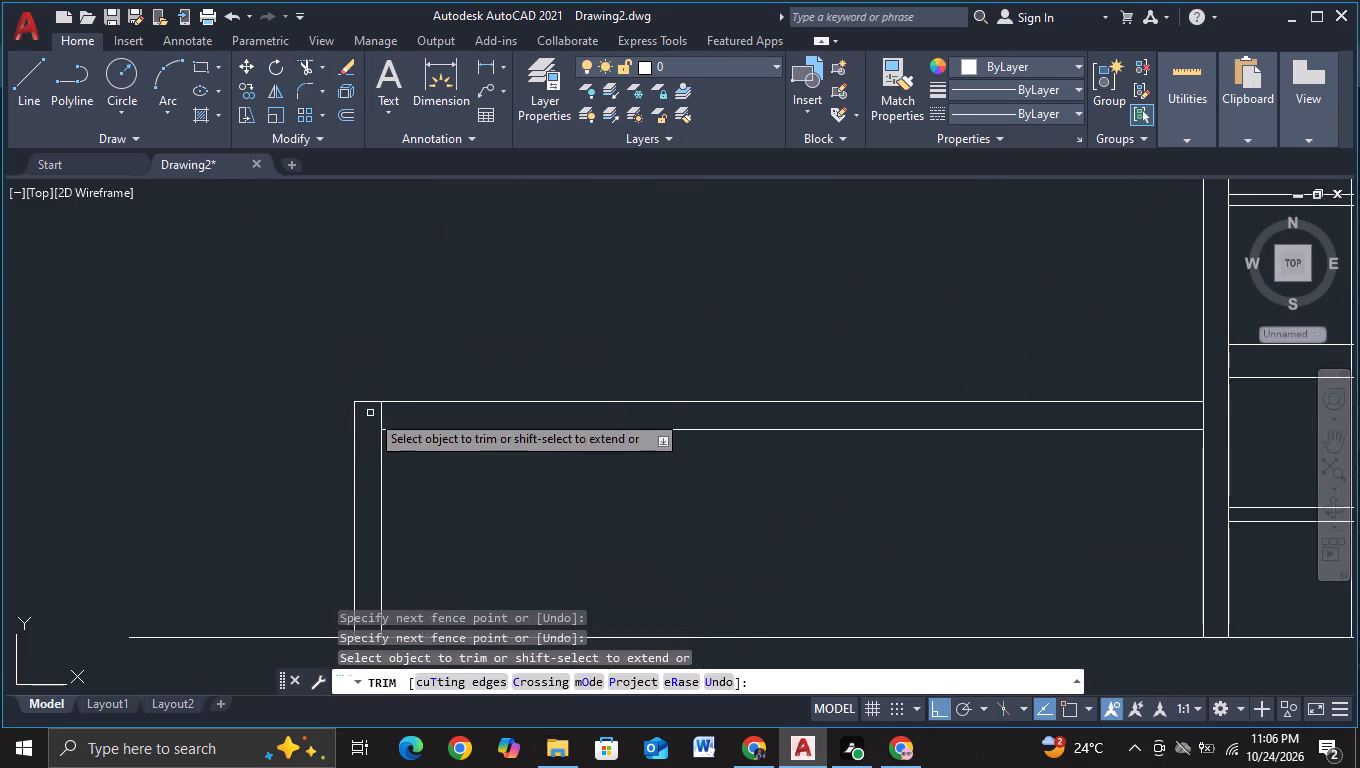
{"action": "left_click", "coordinate": [370, 413]}
{"action": "left_click", "coordinate": [389, 413]}
{"action": "key", "text": "Escape"}
Copy the end post's inner vertical line horizontally into the low block's opening as a divider.
{"action": "scroll", "coordinate": [464, 504], "scroll_direction": "down", "scroll_amount": 2}
{"action": "middle_click_drag", "start_coordinate": [477, 519], "coordinate": [459, 502]}
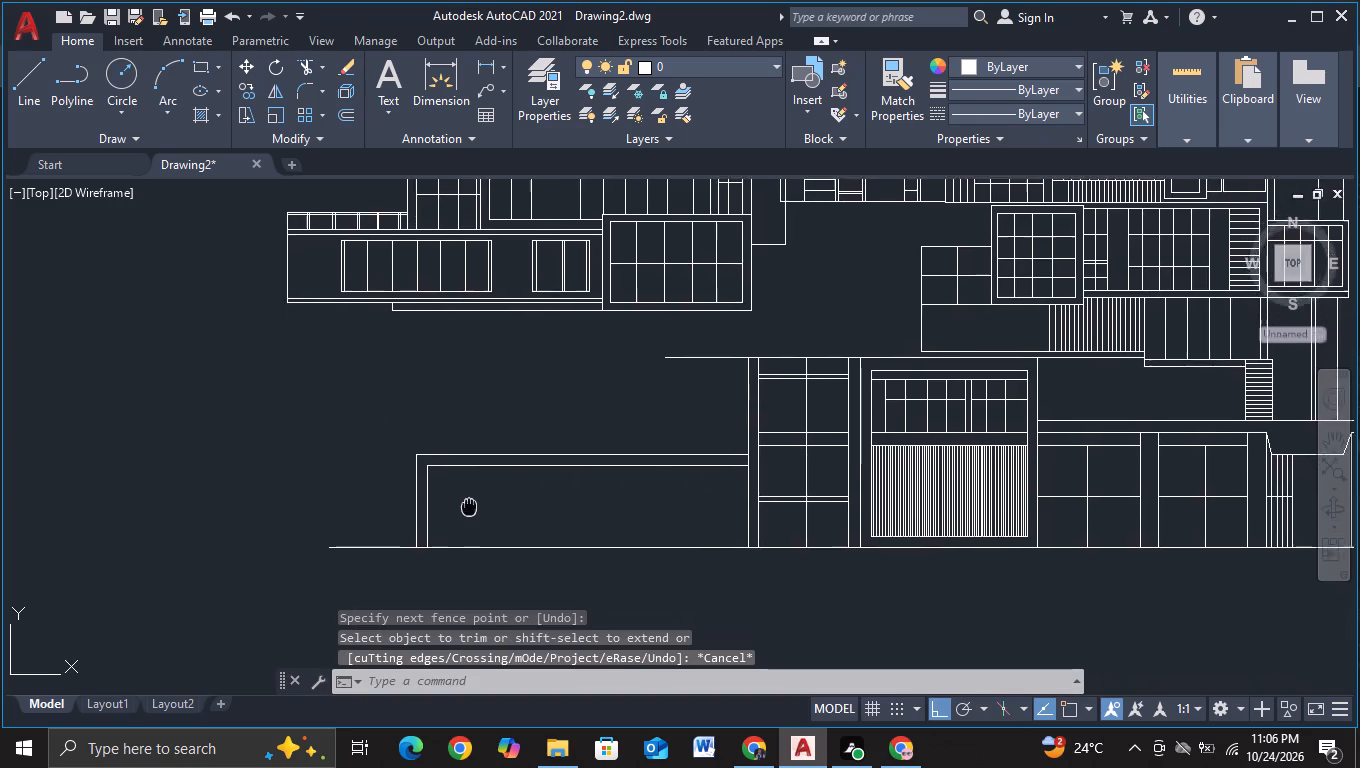
{"action": "middle_click_drag", "start_coordinate": [459, 502], "coordinate": [375, 475]}
{"action": "key", "text": "Escape"}
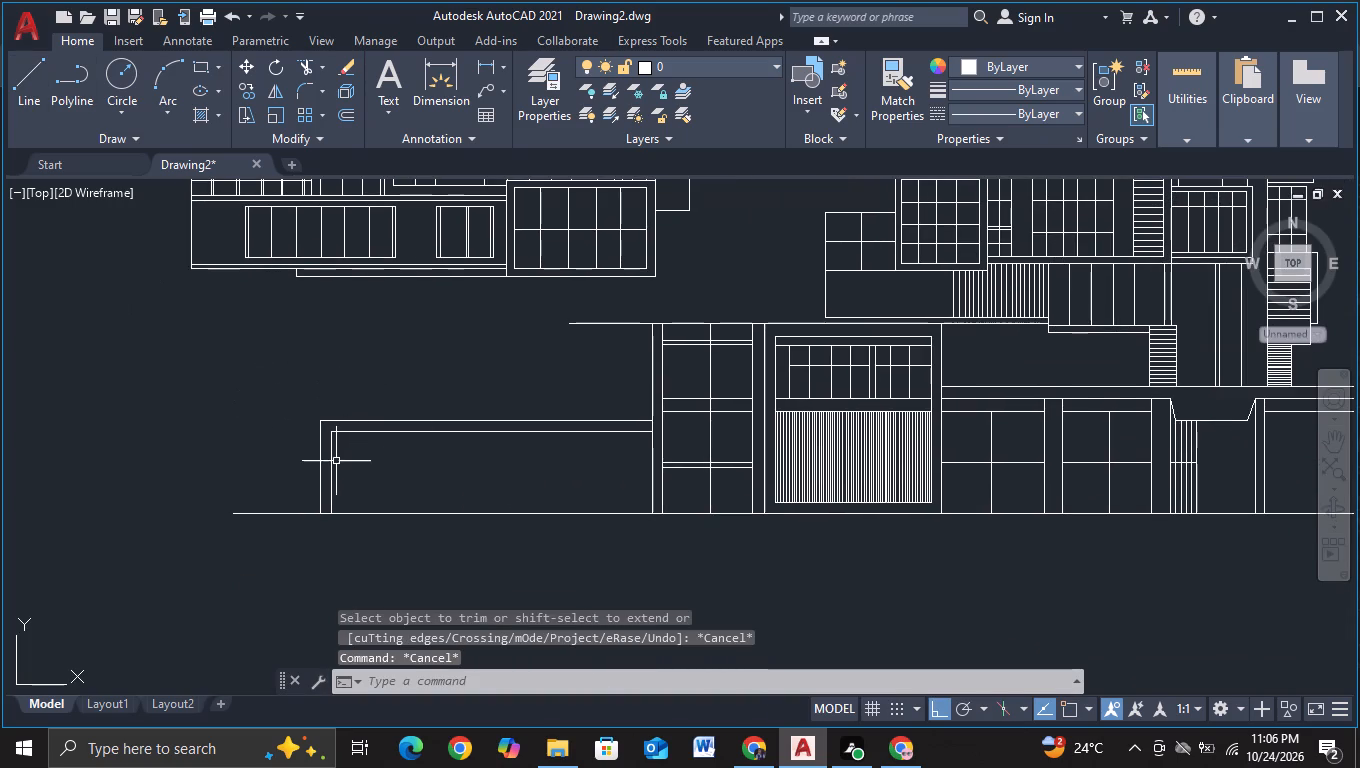
{"action": "left_click", "coordinate": [332, 467]}
{"action": "key", "text": "c"}
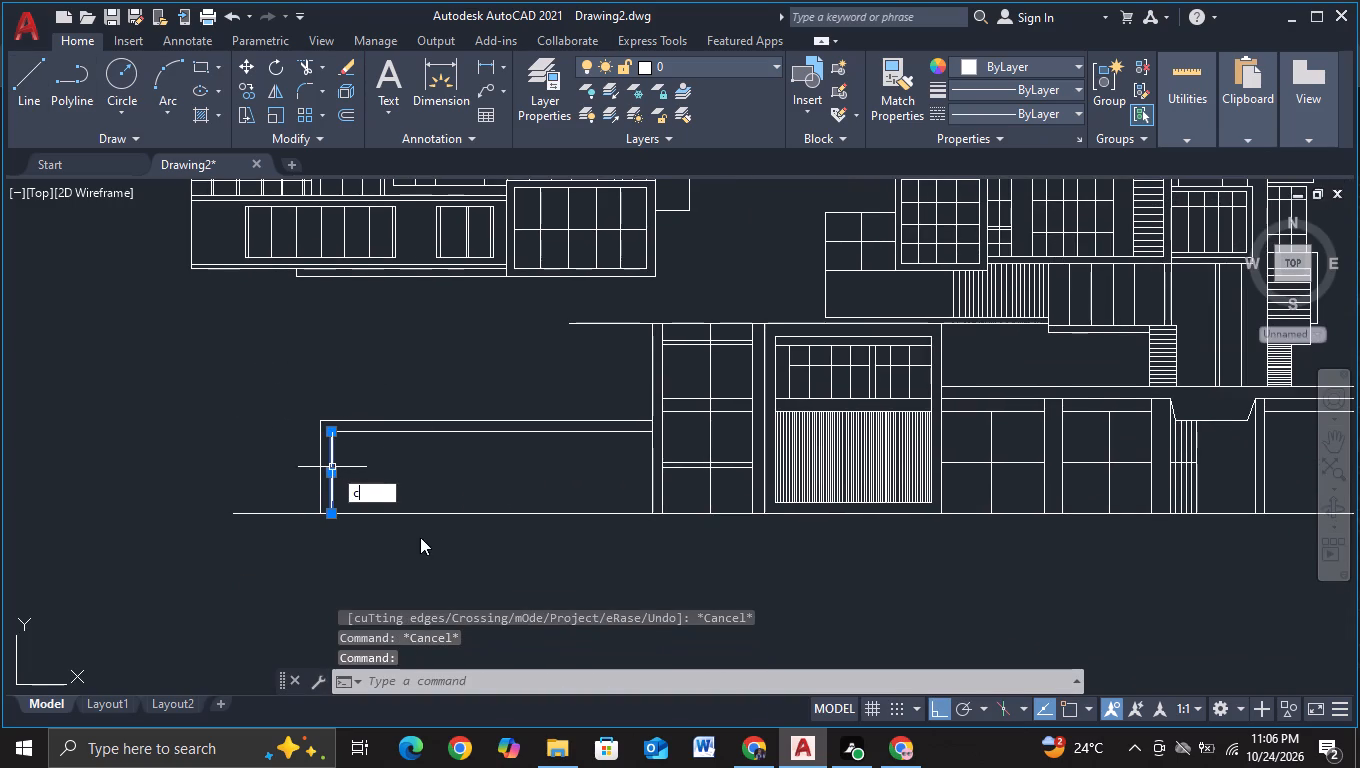
{"action": "left_click", "coordinate": [423, 536]}
{"action": "left_click", "coordinate": [385, 562]}
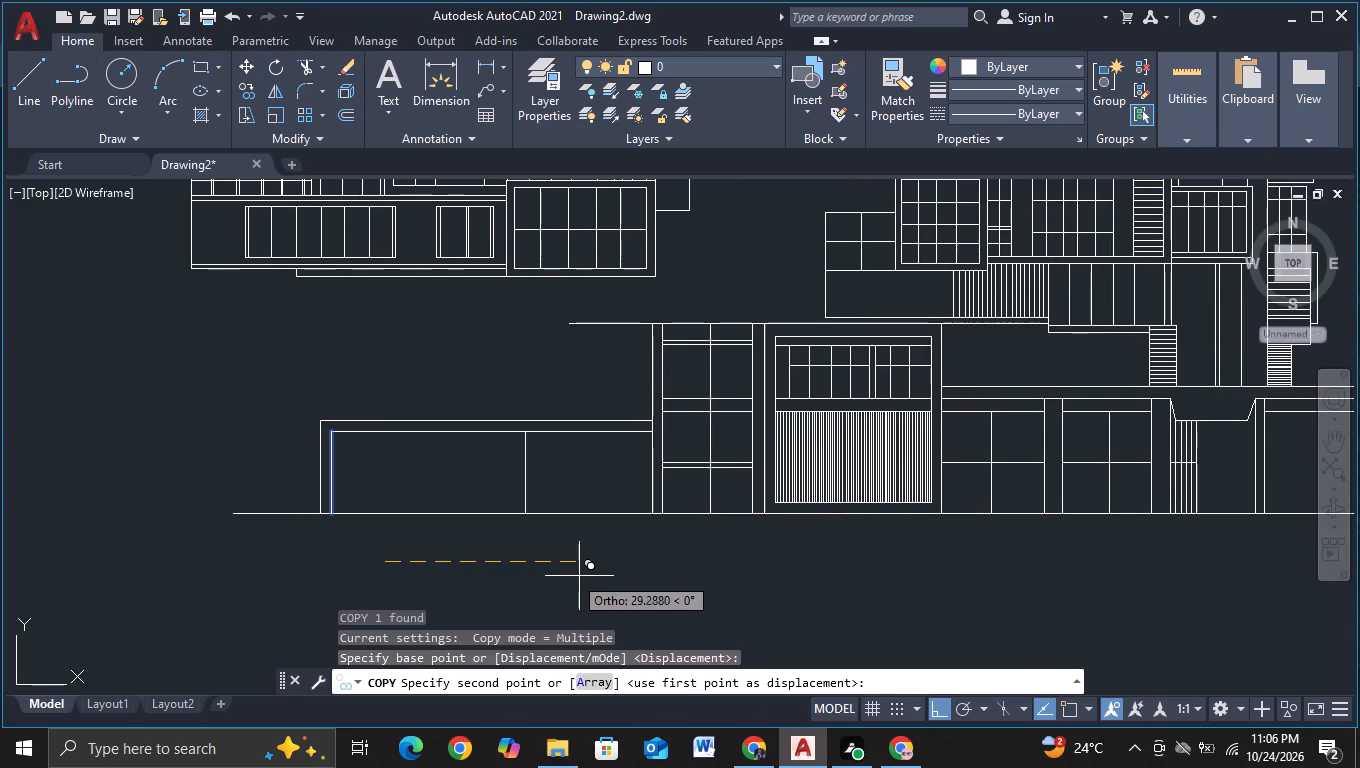
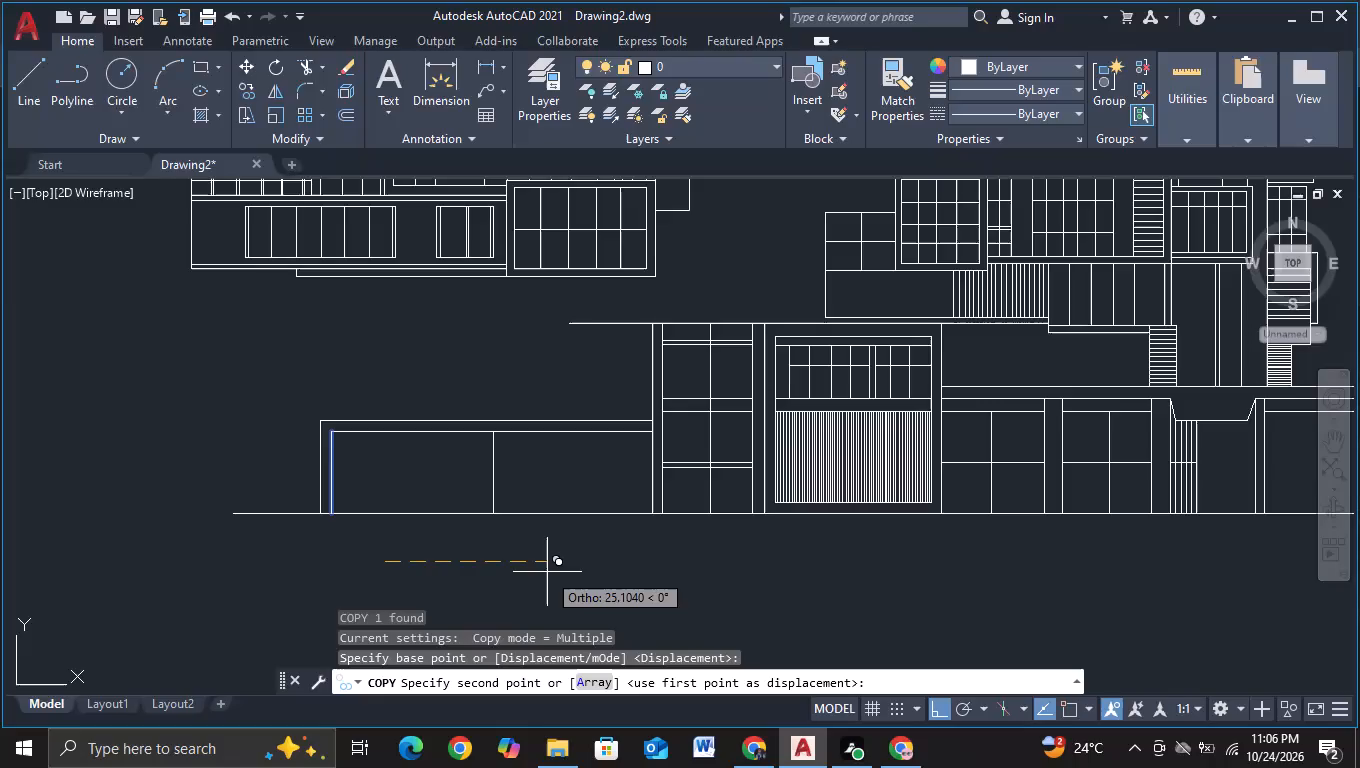
Place four copies of the end post's inner vertical line across the low block's opening, forming two narrow intermediate posts.
{"action": "left_click", "coordinate": [646, 573]}
{"action": "left_click", "coordinate": [635, 578]}
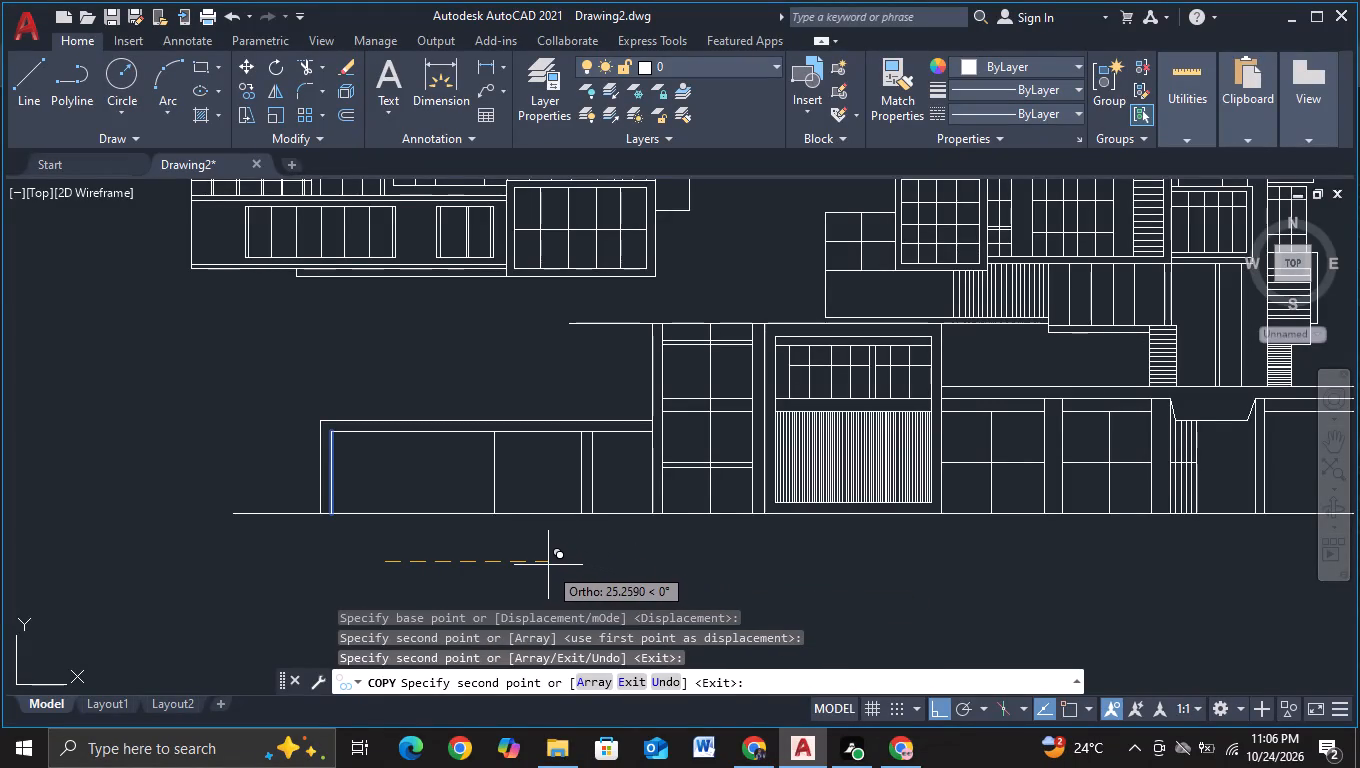
{"action": "left_click", "coordinate": [549, 565]}
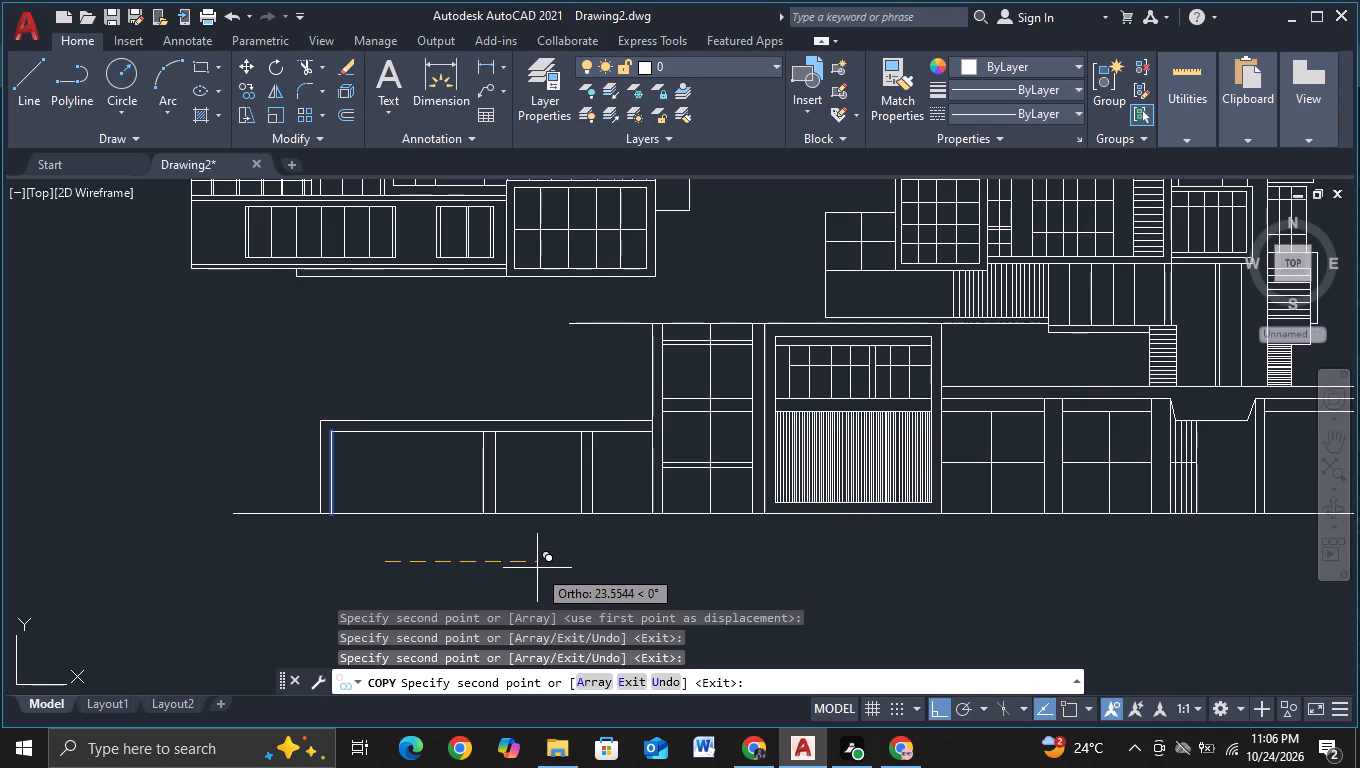
{"action": "left_click", "coordinate": [537, 568]}
{"action": "key", "text": "Escape"}
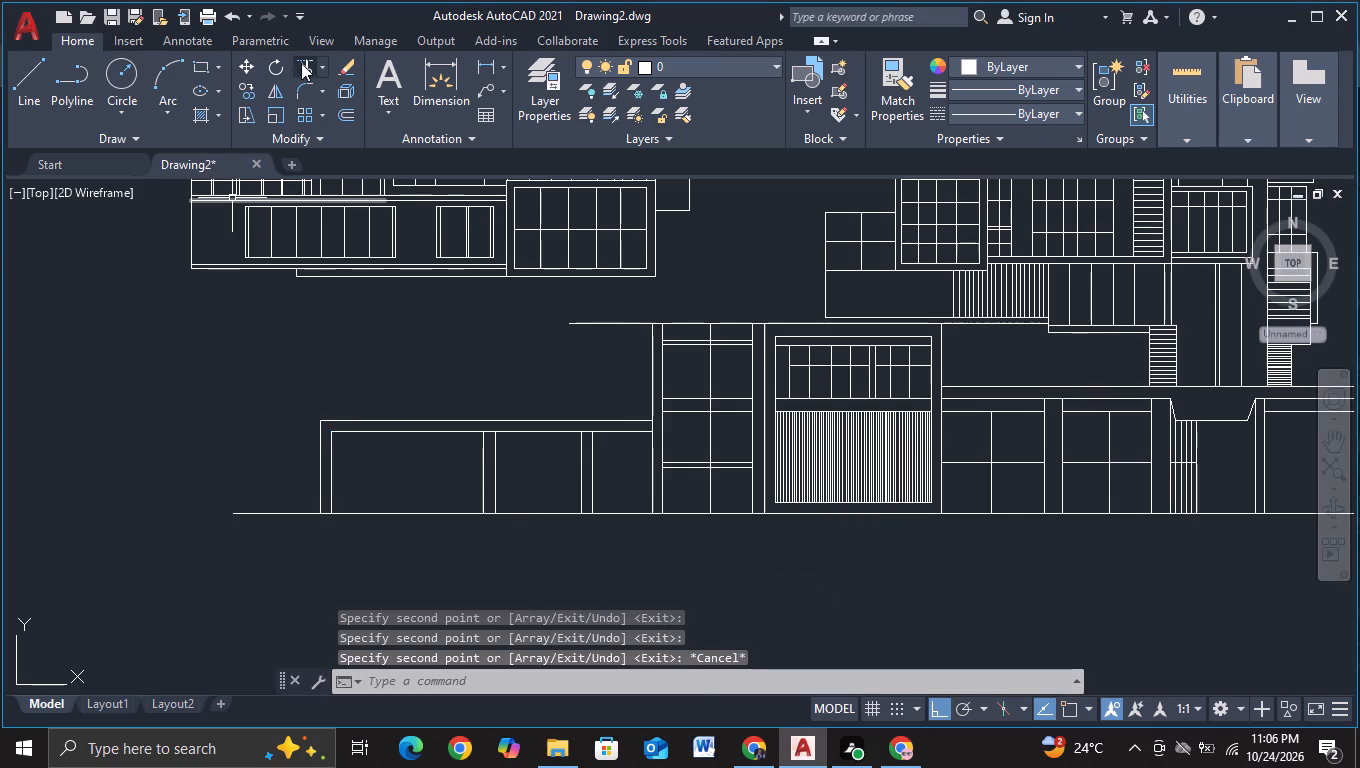
Trim the roof band's underside line between the paired lines of both intermediate posts in the low block.
{"action": "left_click", "coordinate": [302, 63]}
{"action": "left_click", "coordinate": [492, 434]}
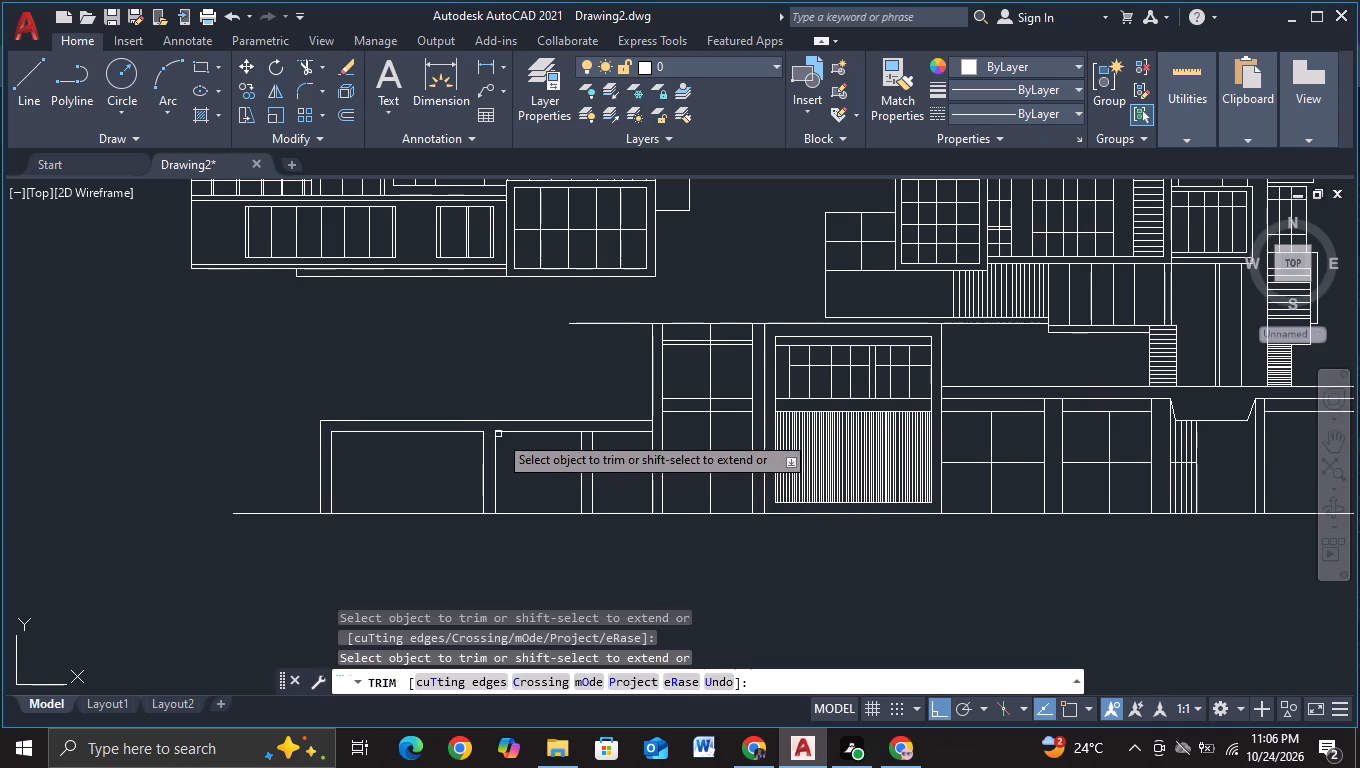
{"action": "left_click", "coordinate": [588, 433]}
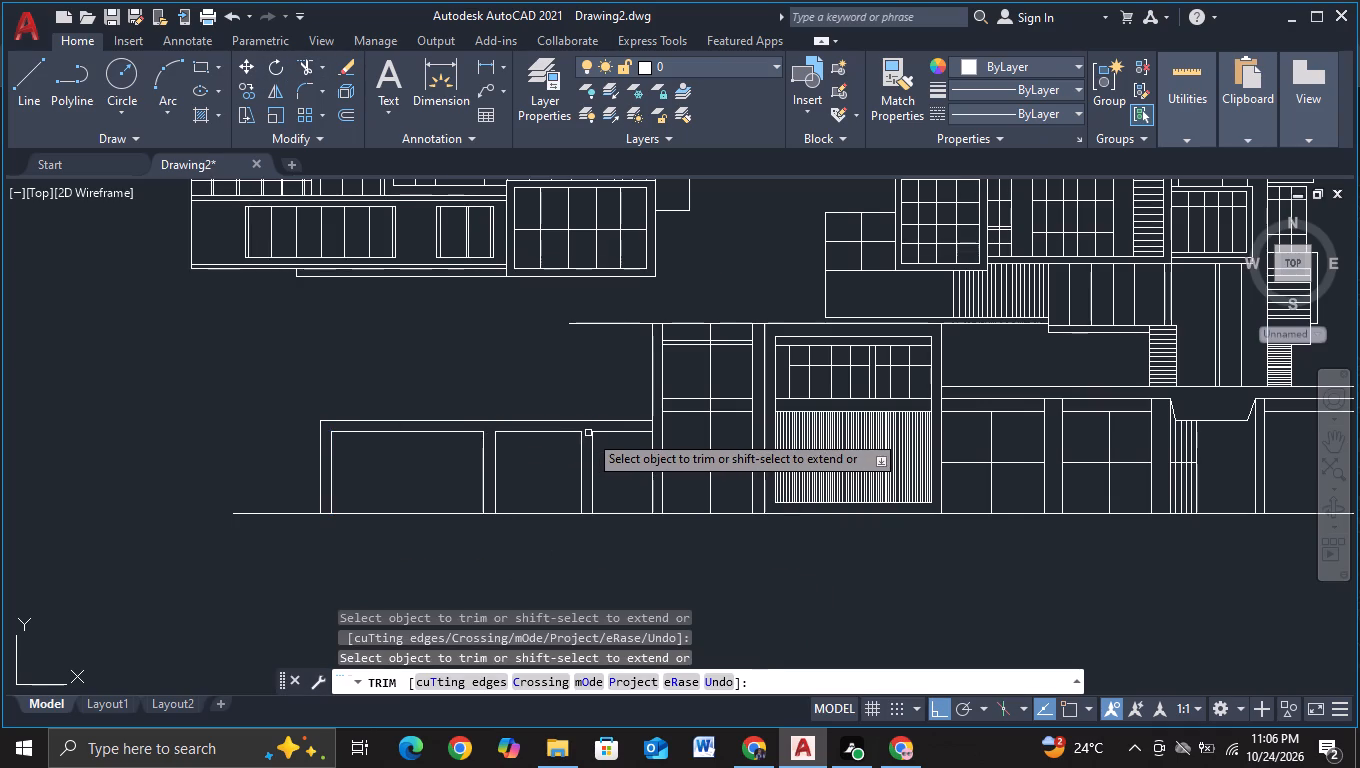
{"action": "key", "text": "Escape"}
Draw an upper outline from the low block's roof line, about 6 units up, then about 29 units to the left.
{"action": "left_click", "coordinate": [32, 91]}
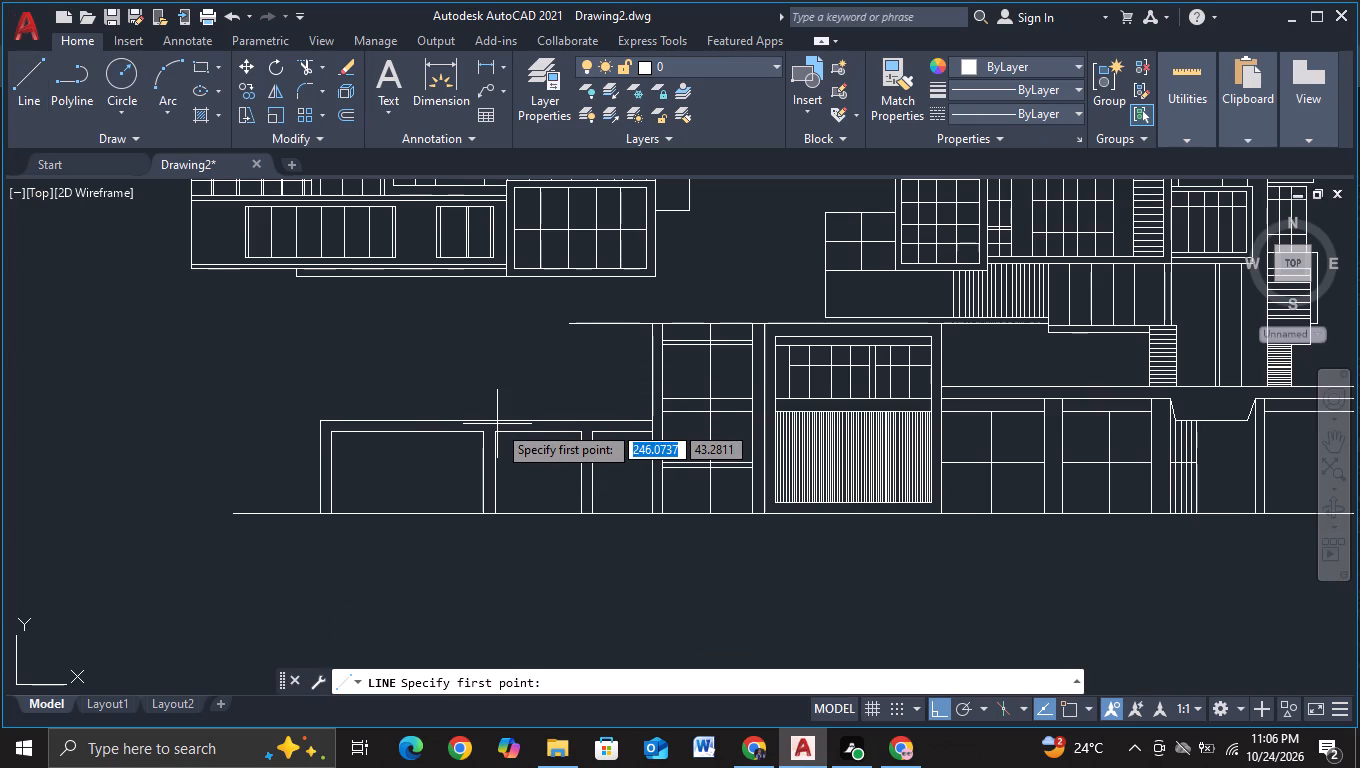
{"action": "key", "text": "F3"}
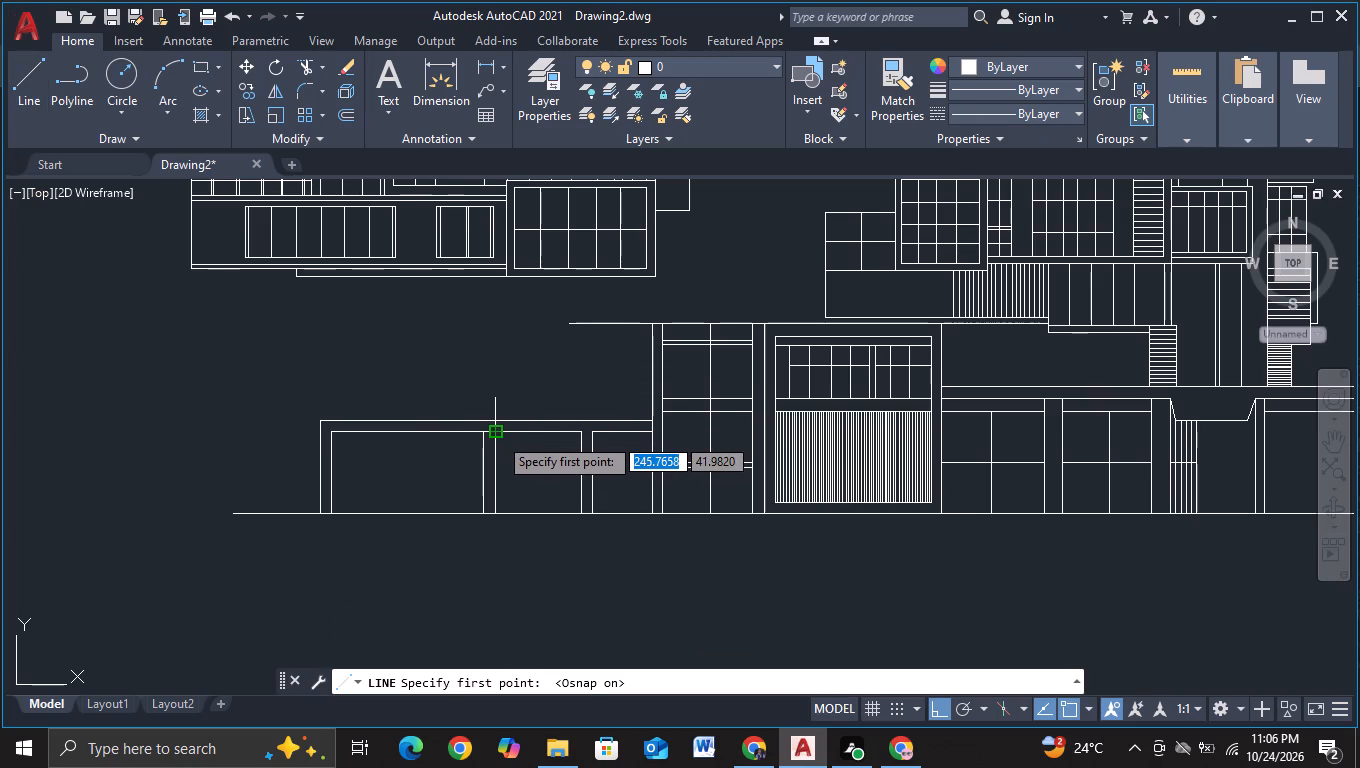
{"action": "left_click", "coordinate": [494, 417]}
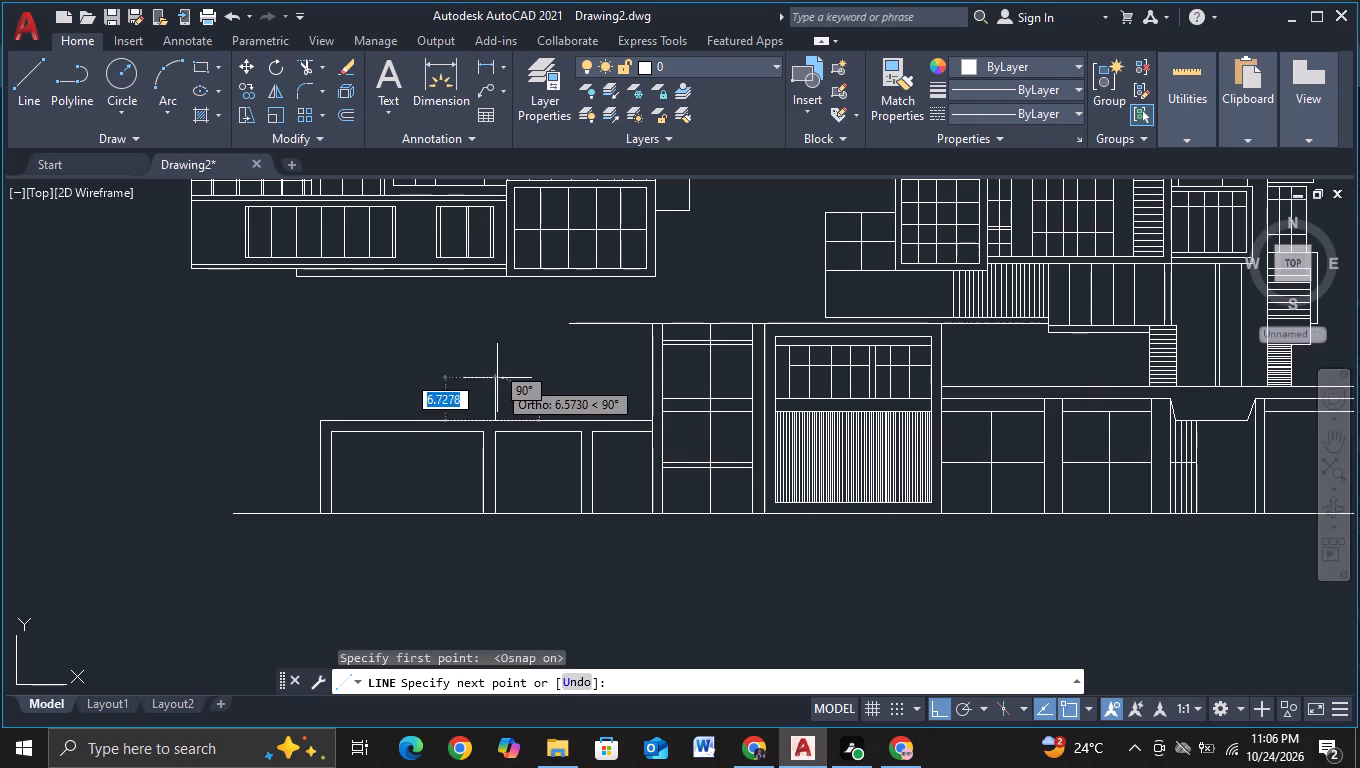
{"action": "key", "text": "F3"}
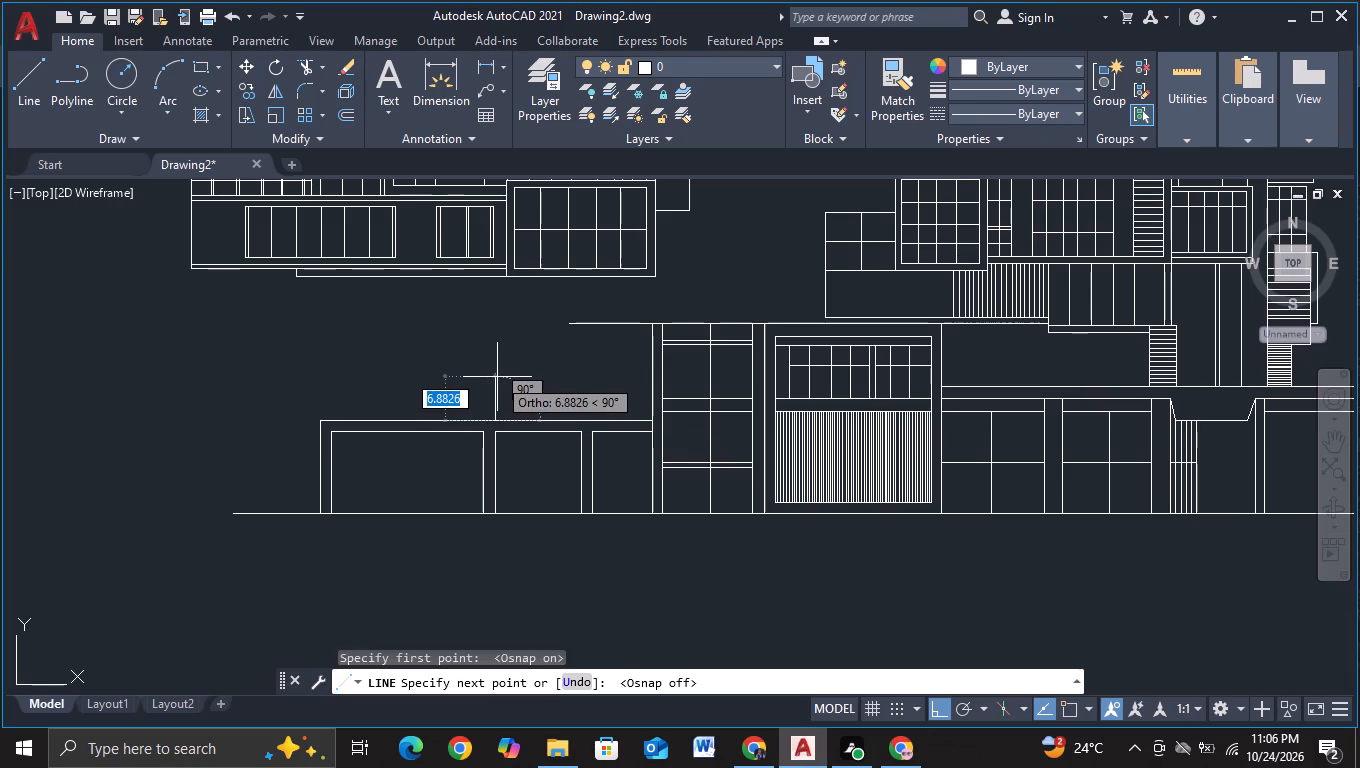
{"action": "left_click", "coordinate": [497, 380]}
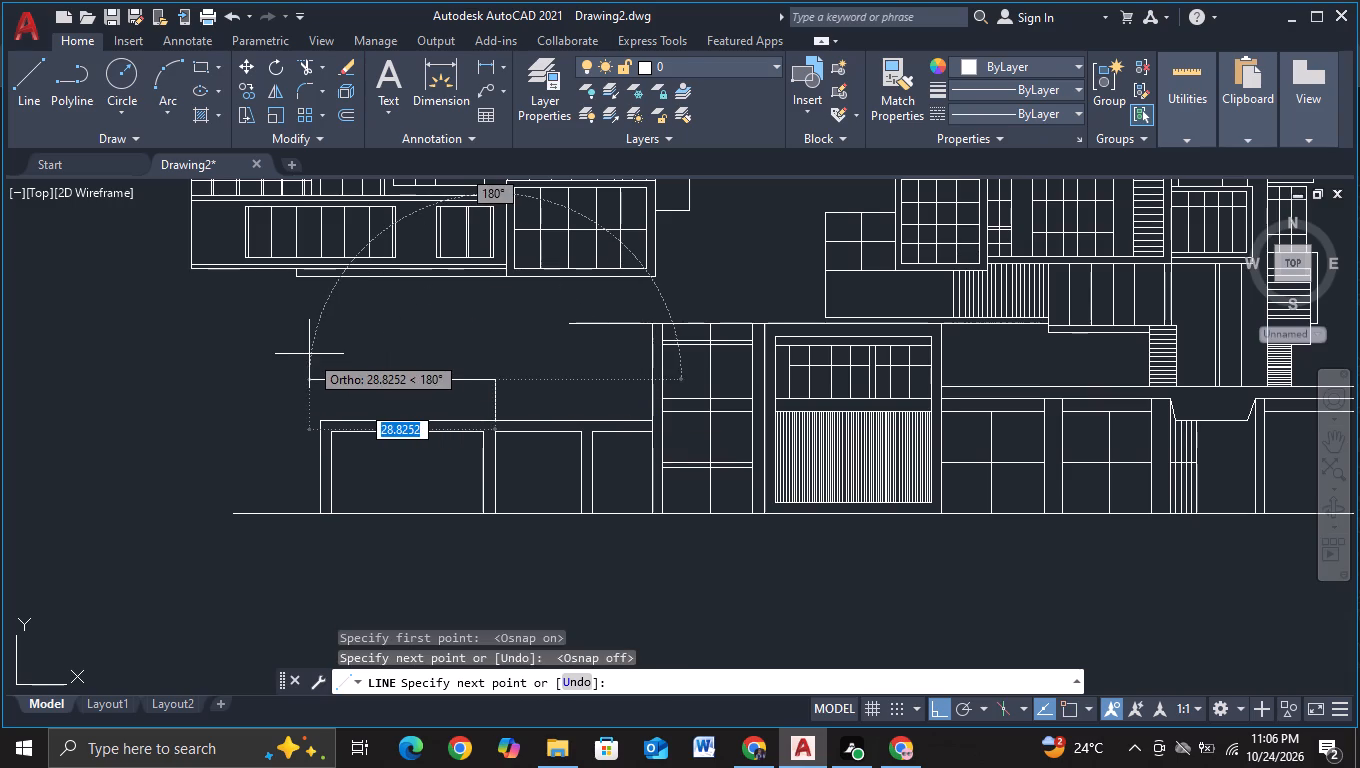
{"action": "scroll", "coordinate": [309, 354], "scroll_direction": "down", "scroll_amount": 1}
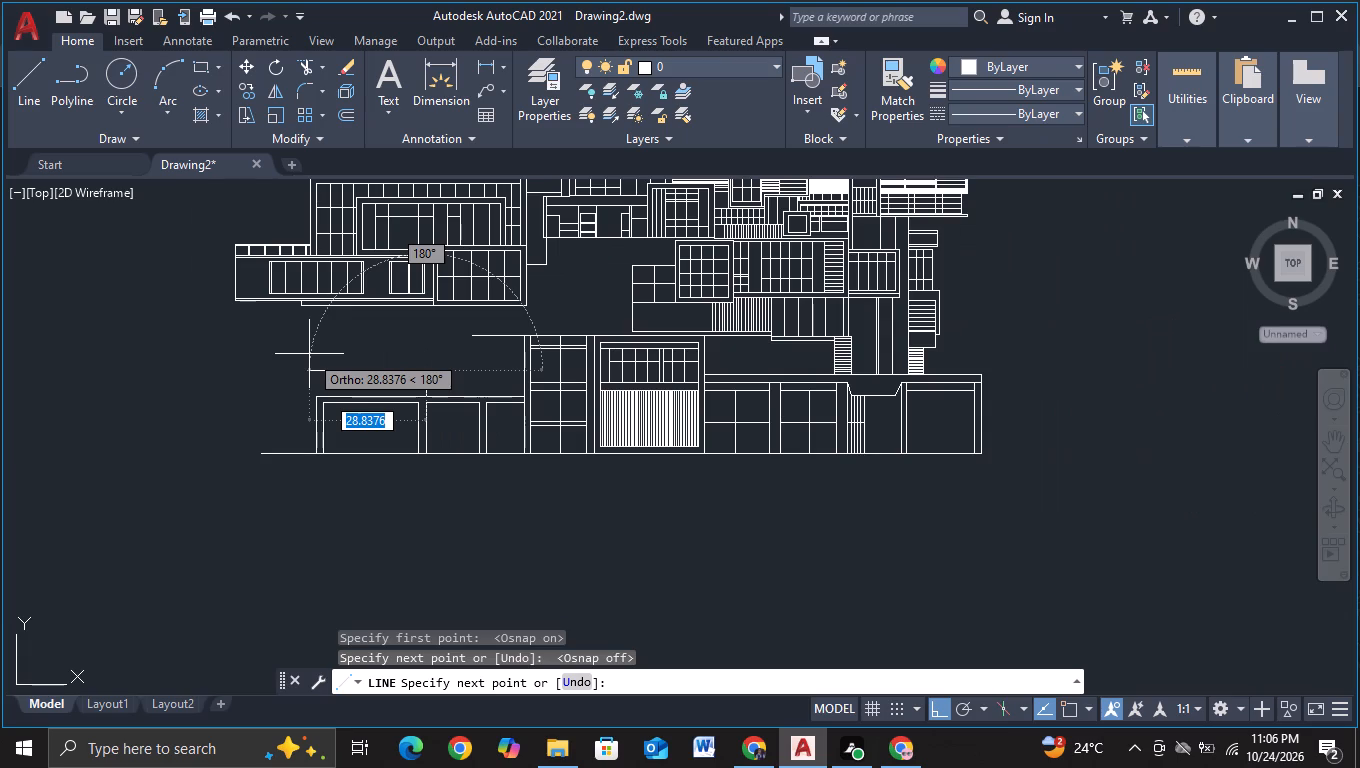
{"action": "left_click", "coordinate": [309, 354]}
{"action": "key", "text": "Escape"}
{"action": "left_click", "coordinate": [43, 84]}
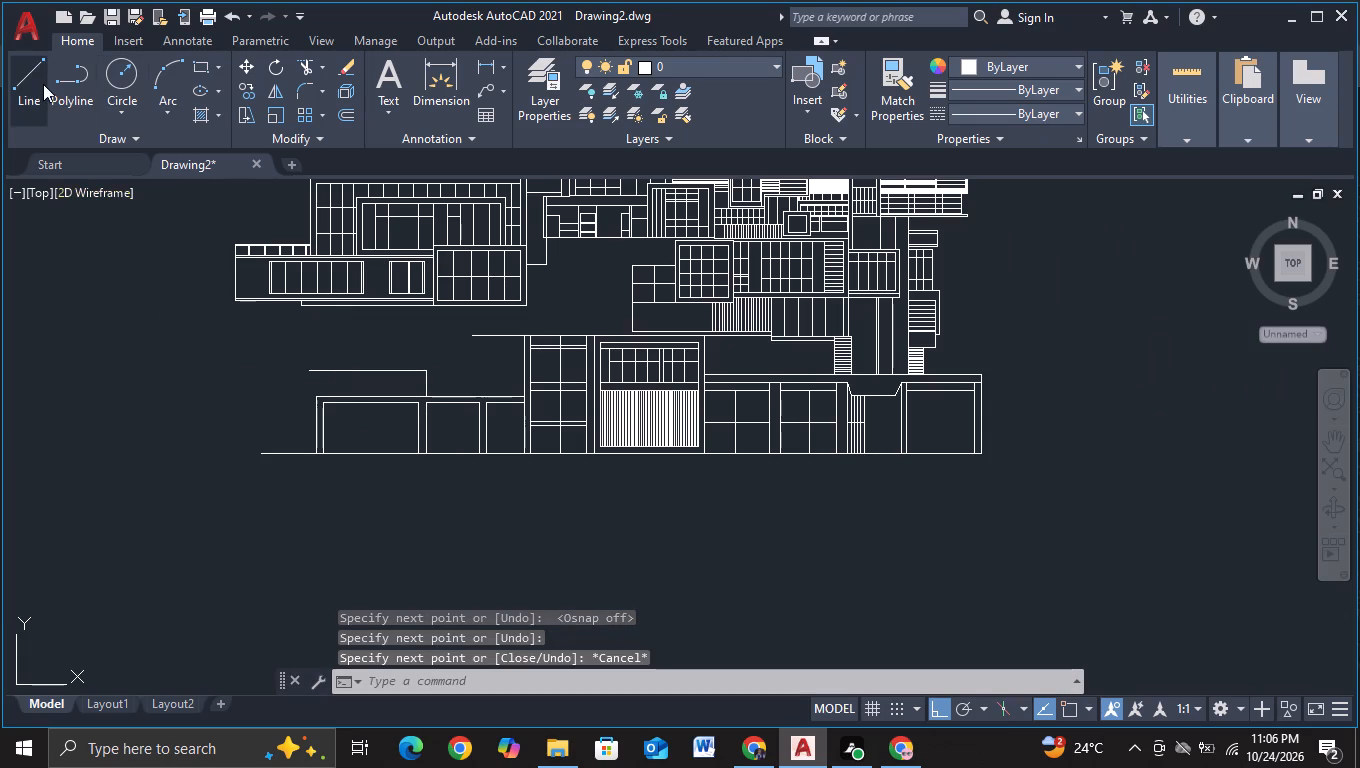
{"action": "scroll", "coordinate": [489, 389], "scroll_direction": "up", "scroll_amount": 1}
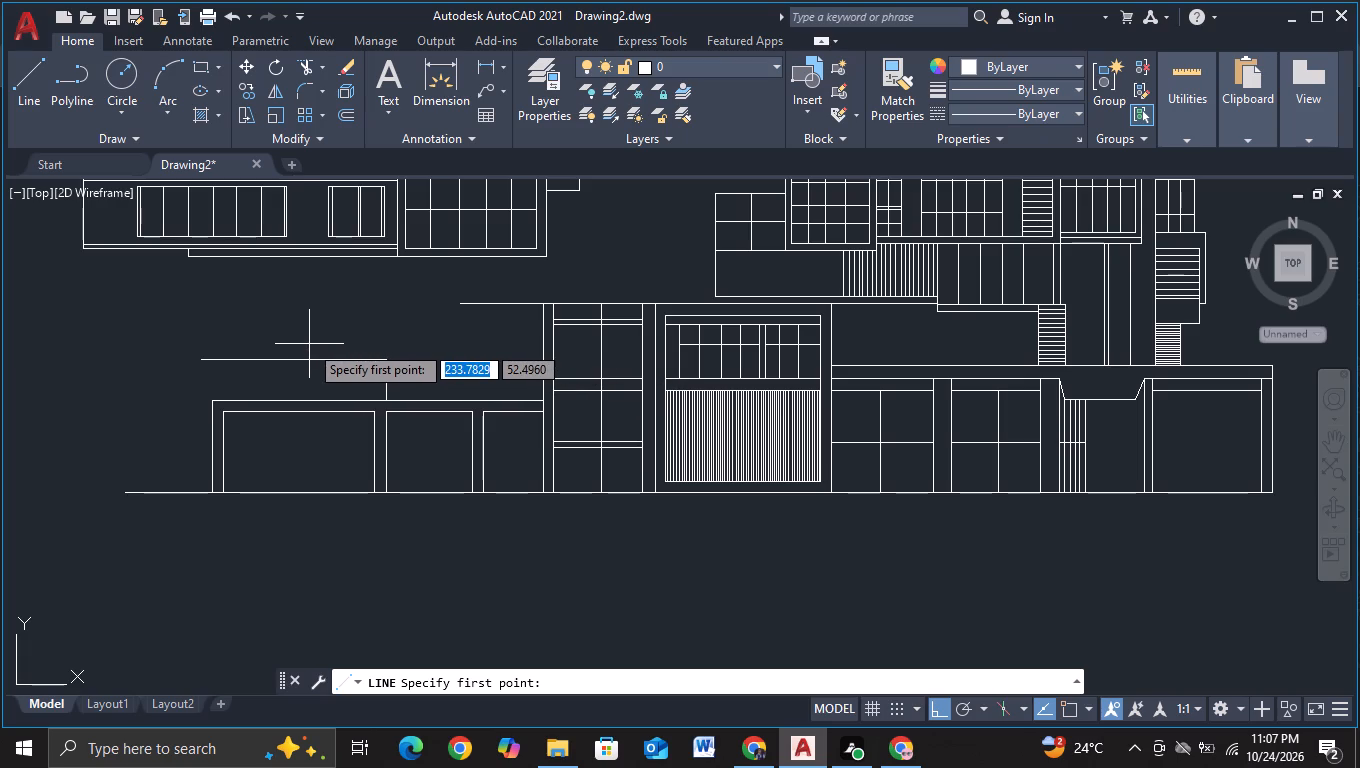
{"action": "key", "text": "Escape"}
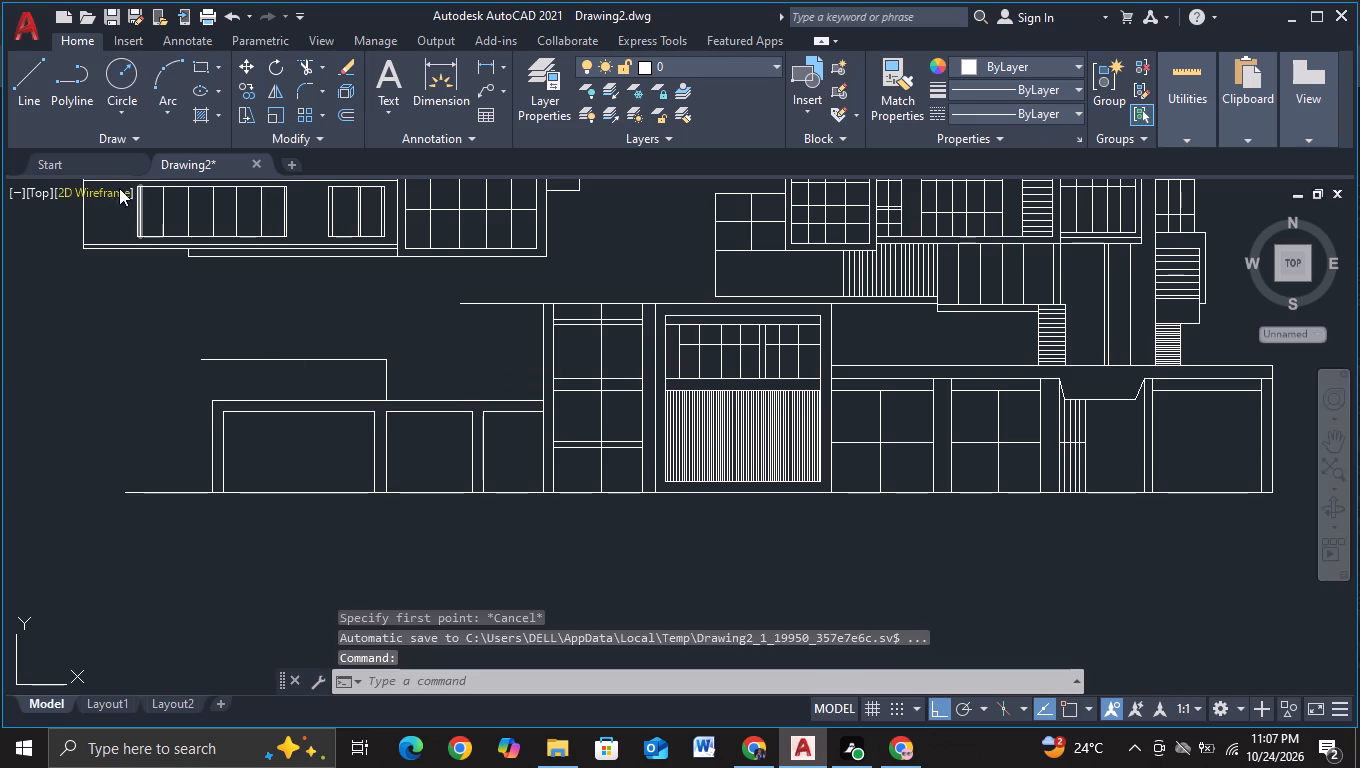
Draw a horizontal line at mid-height across the low block's narrow opening next to the two-storey bay, overrunning both sides.
{"action": "left_click", "coordinate": [34, 101]}
{"action": "scroll", "coordinate": [435, 464], "scroll_direction": "up", "scroll_amount": 2}
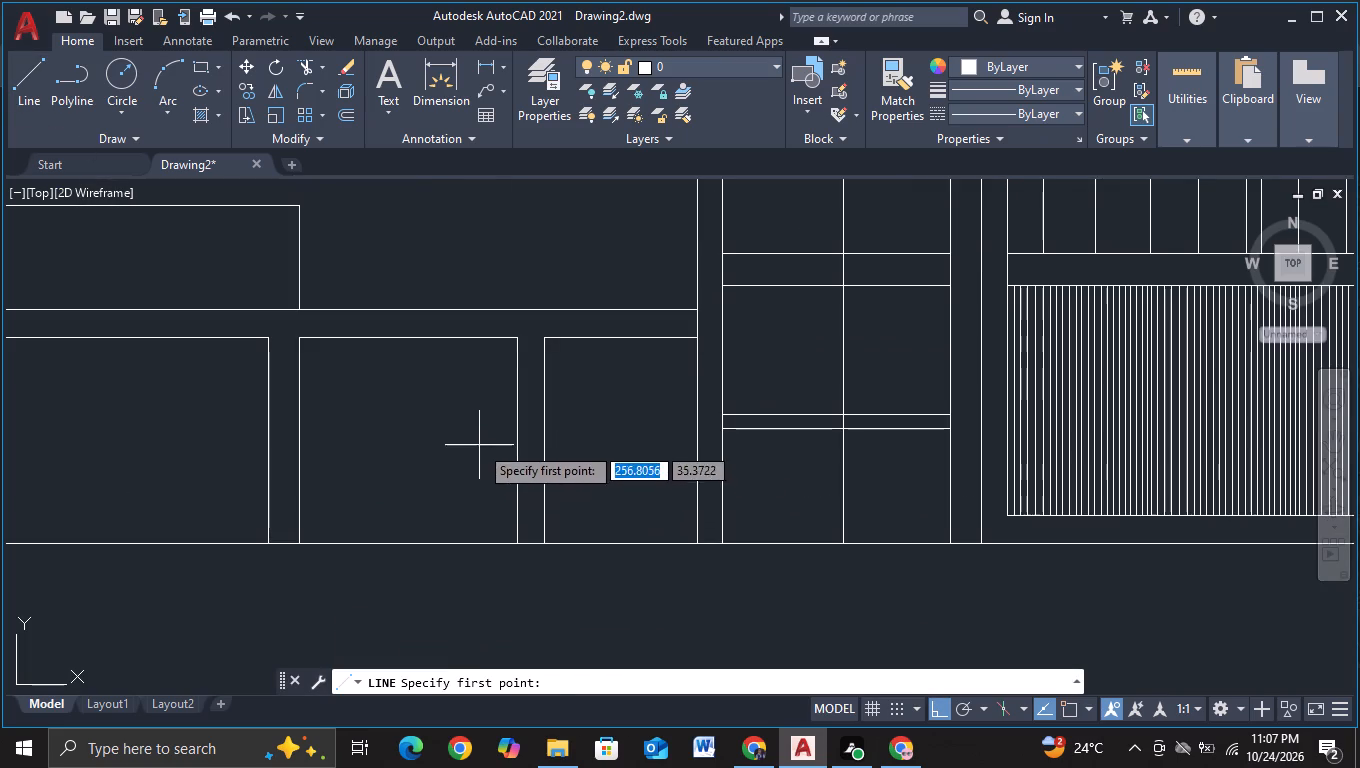
{"action": "left_click", "coordinate": [479, 445]}
{"action": "left_click", "coordinate": [794, 464]}
{"action": "key", "text": "Escape"}
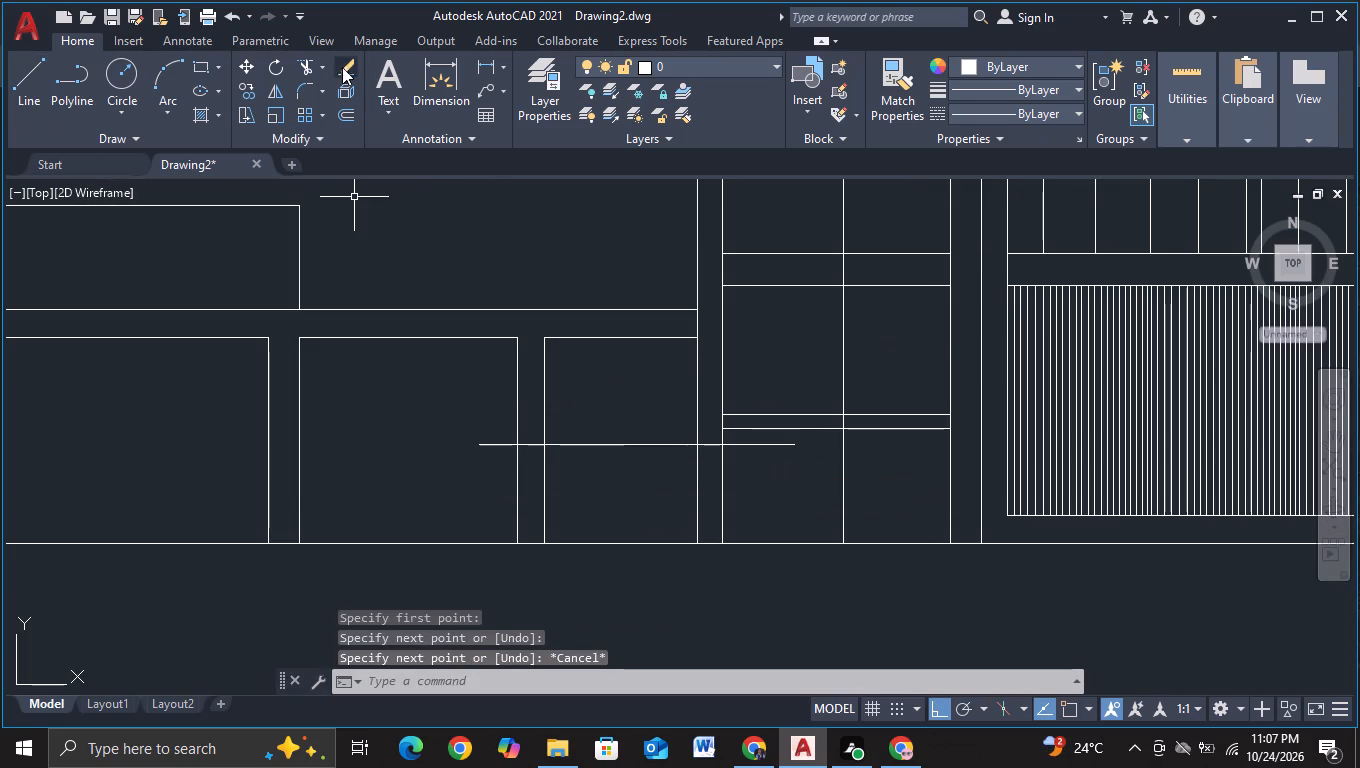
Trim the horizontal line's overhanging ends so it spans only between the intermediate post and the two-storey bay's edge.
{"action": "left_click", "coordinate": [304, 65]}
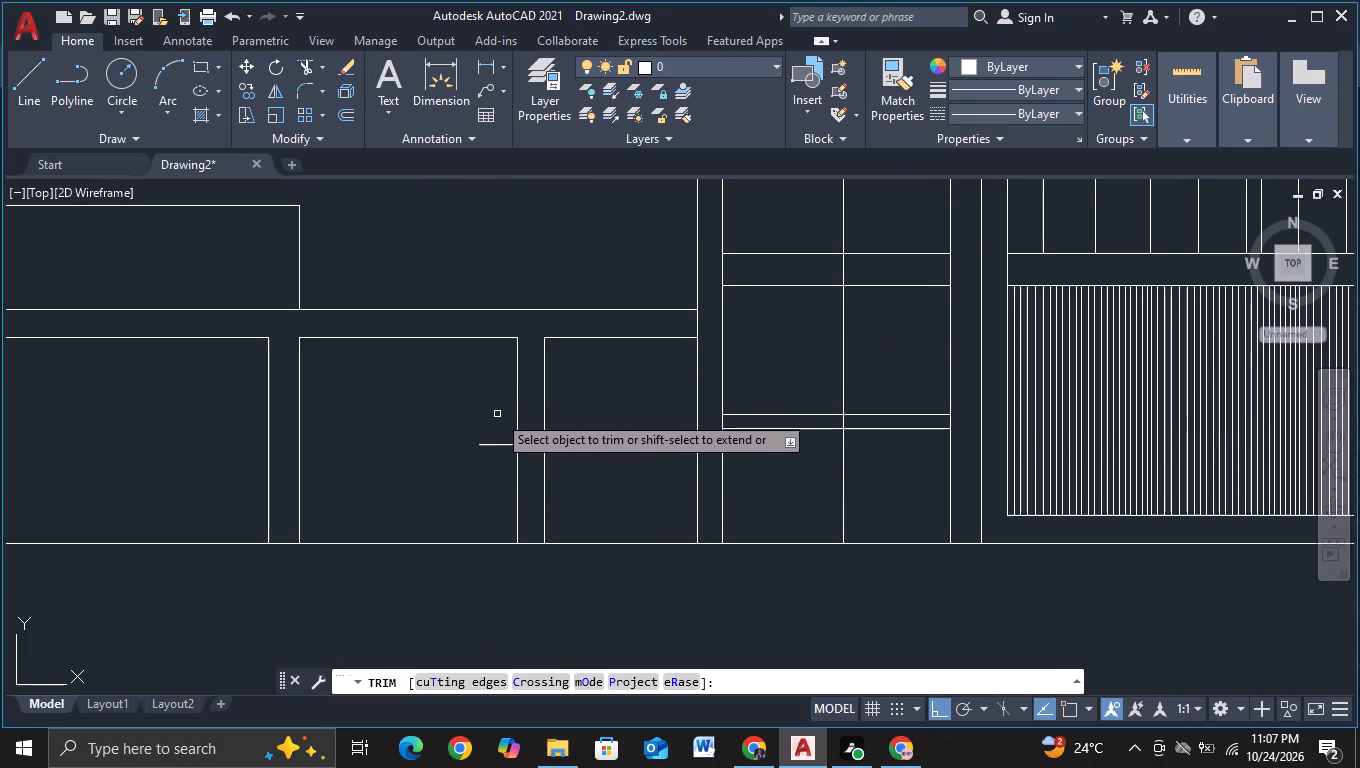
{"action": "left_click", "coordinate": [491, 416]}
{"action": "left_click", "coordinate": [499, 490]}
{"action": "left_click", "coordinate": [774, 434]}
{"action": "left_click", "coordinate": [772, 472]}
{"action": "key", "text": "Escape"}
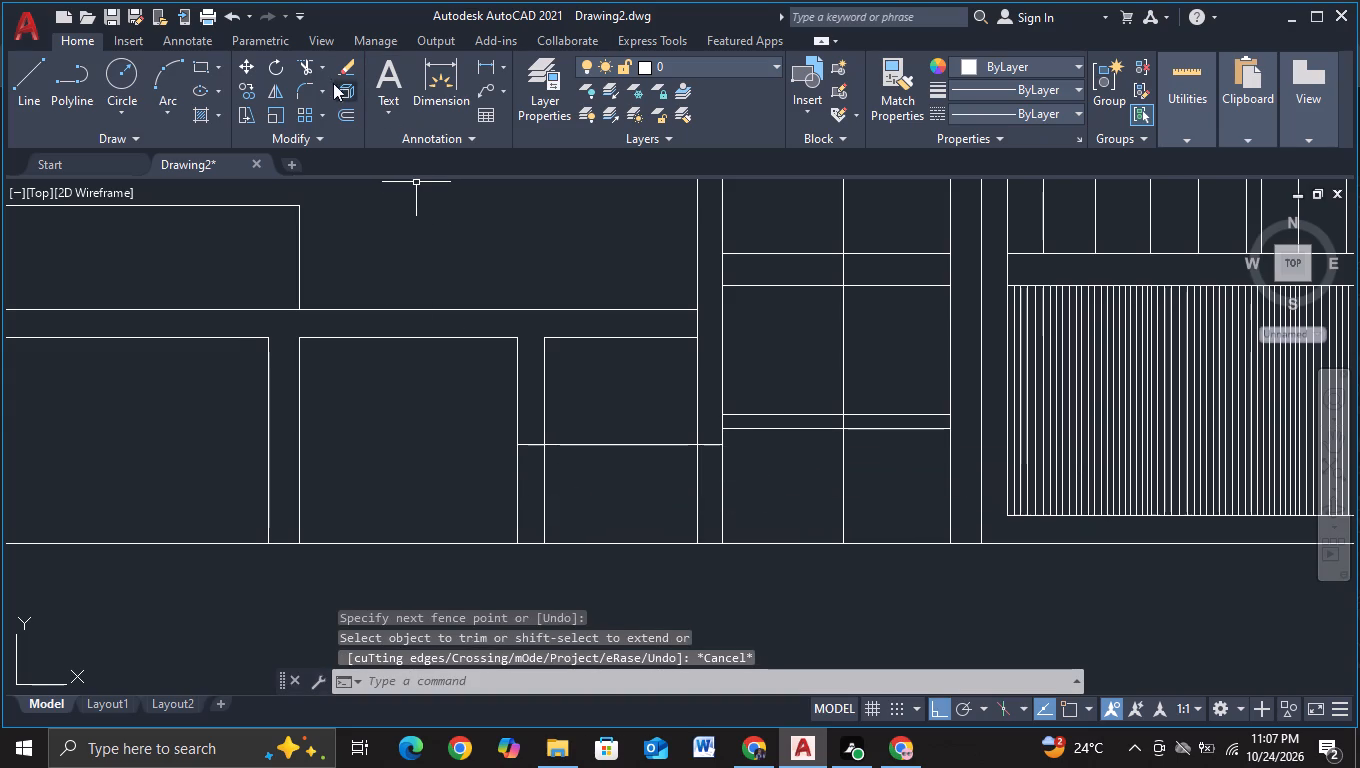
{"action": "left_click", "coordinate": [296, 61]}
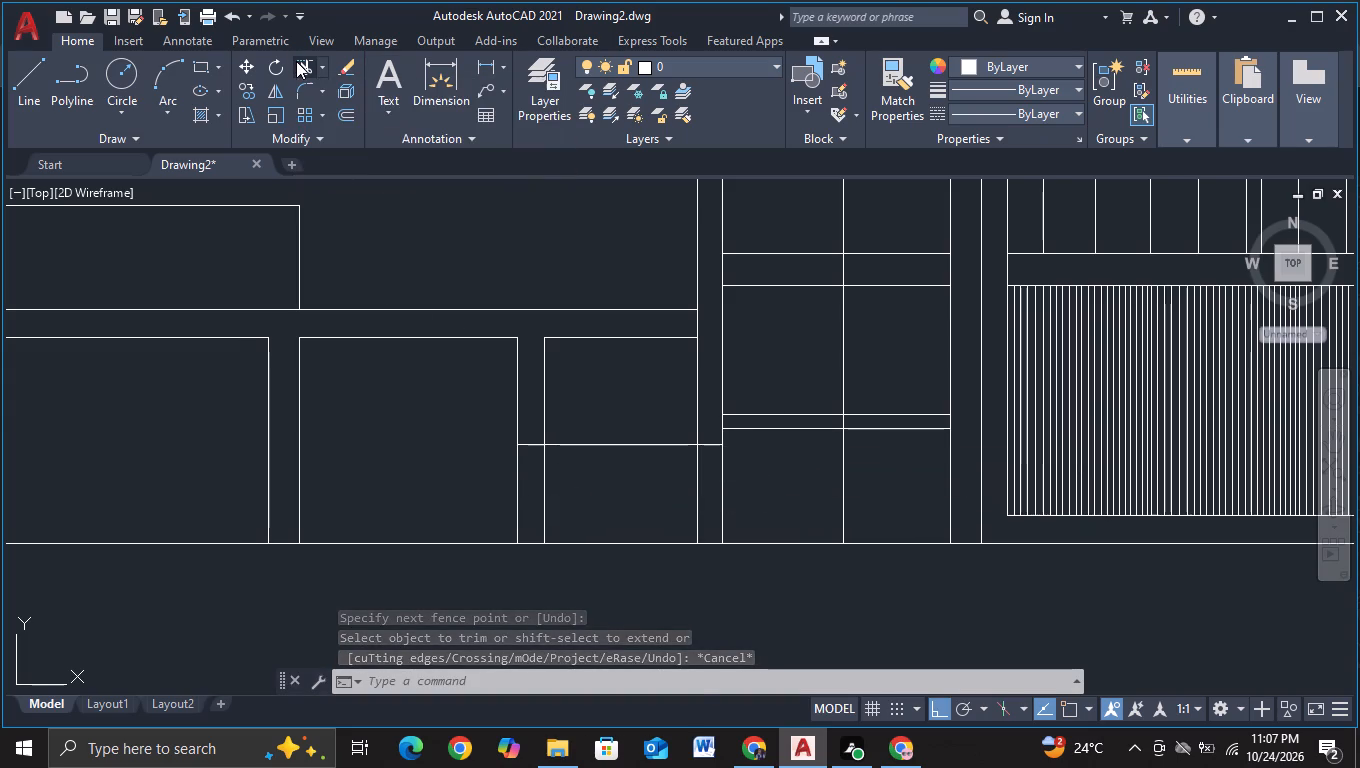
{"action": "left_click", "coordinate": [527, 435]}
{"action": "left_click", "coordinate": [524, 456]}
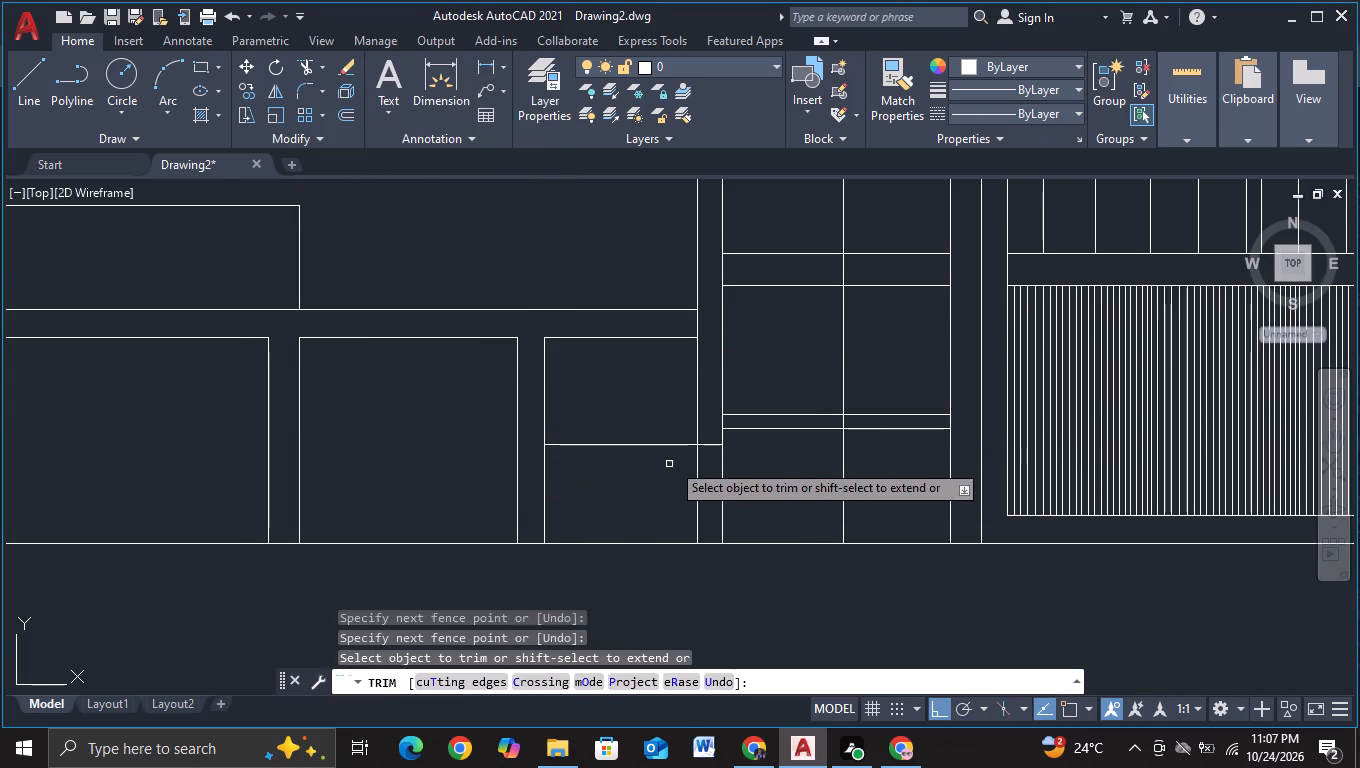
{"action": "left_click", "coordinate": [708, 436]}
{"action": "left_click", "coordinate": [709, 455]}
{"action": "key", "text": "Escape"}
Draw a vertical bar near the narrow opening's left side and trim its ends to the roof band underside and ground line.
{"action": "left_click", "coordinate": [30, 81]}
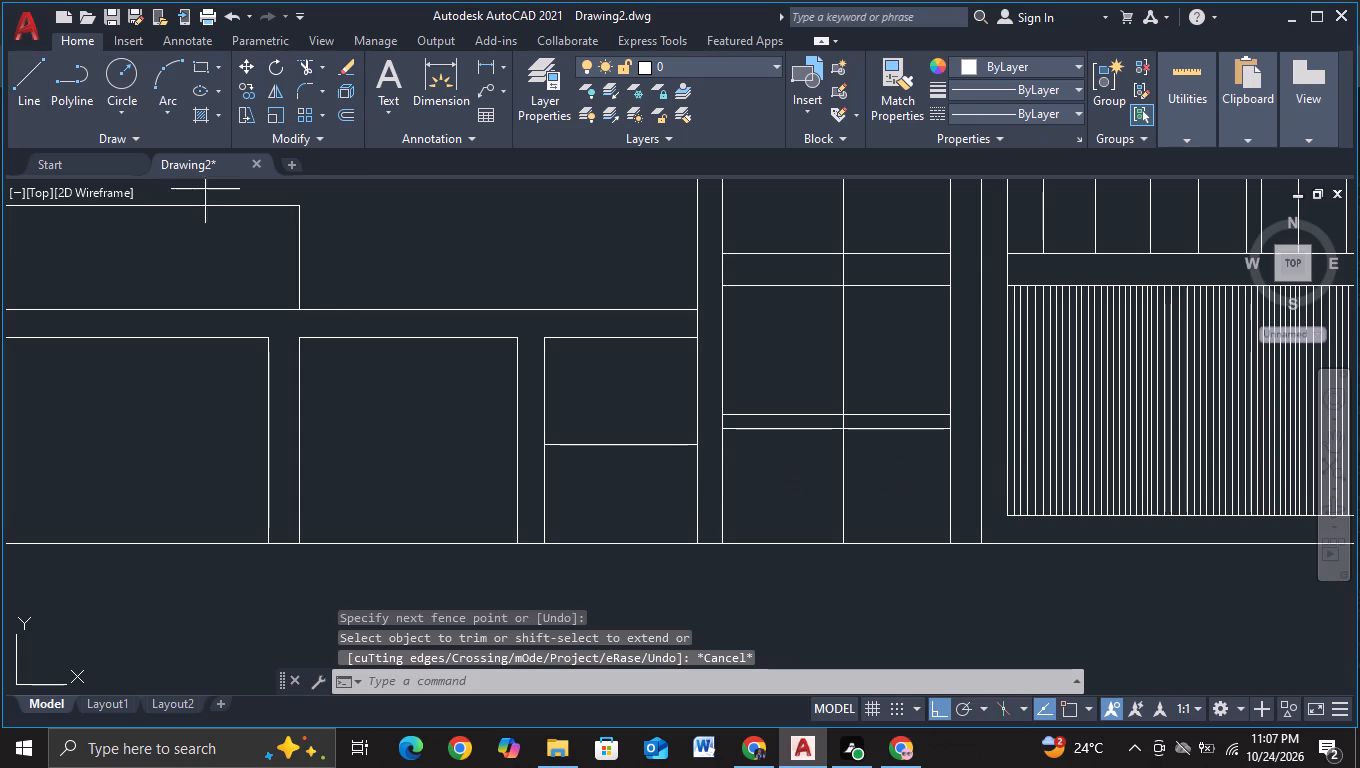
{"action": "left_click", "coordinate": [564, 327]}
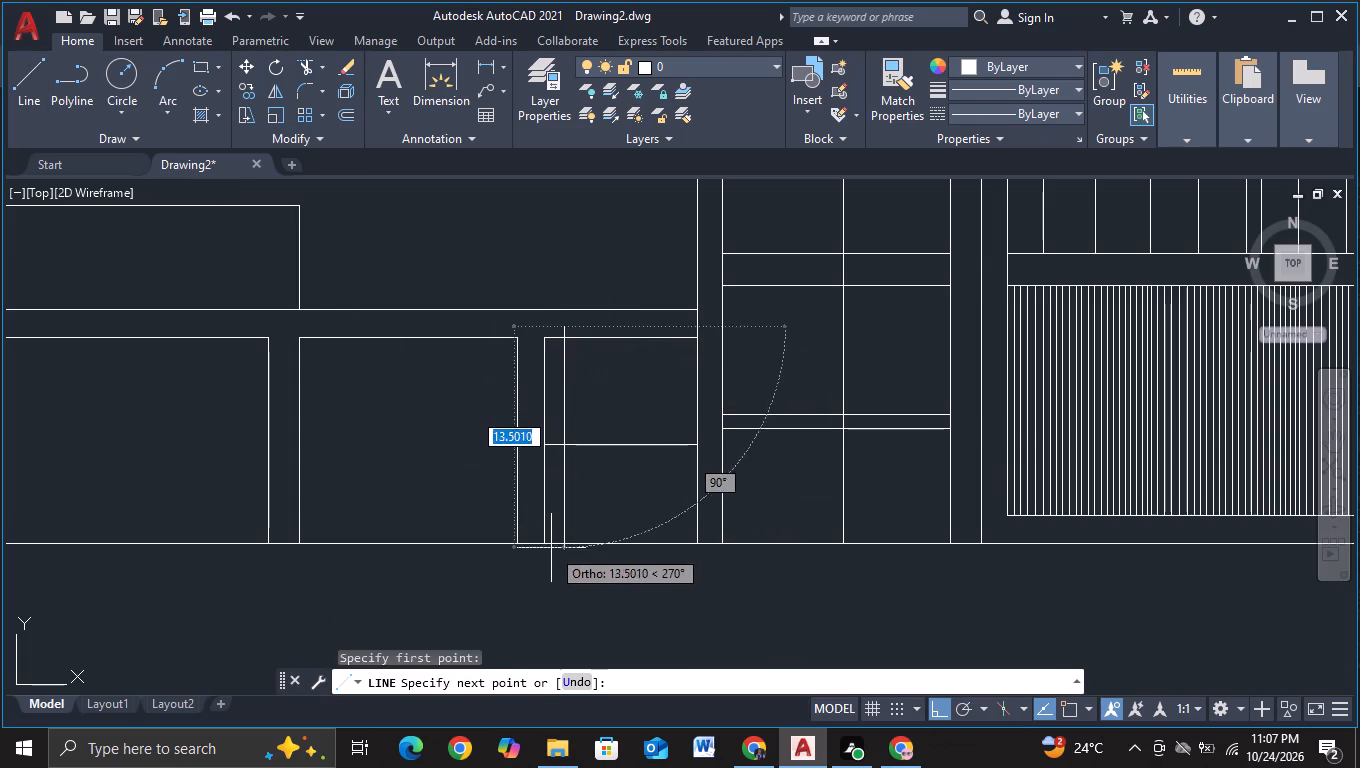
{"action": "left_click", "coordinate": [551, 548]}
{"action": "key", "text": "Escape"}
{"action": "left_click", "coordinate": [299, 62]}
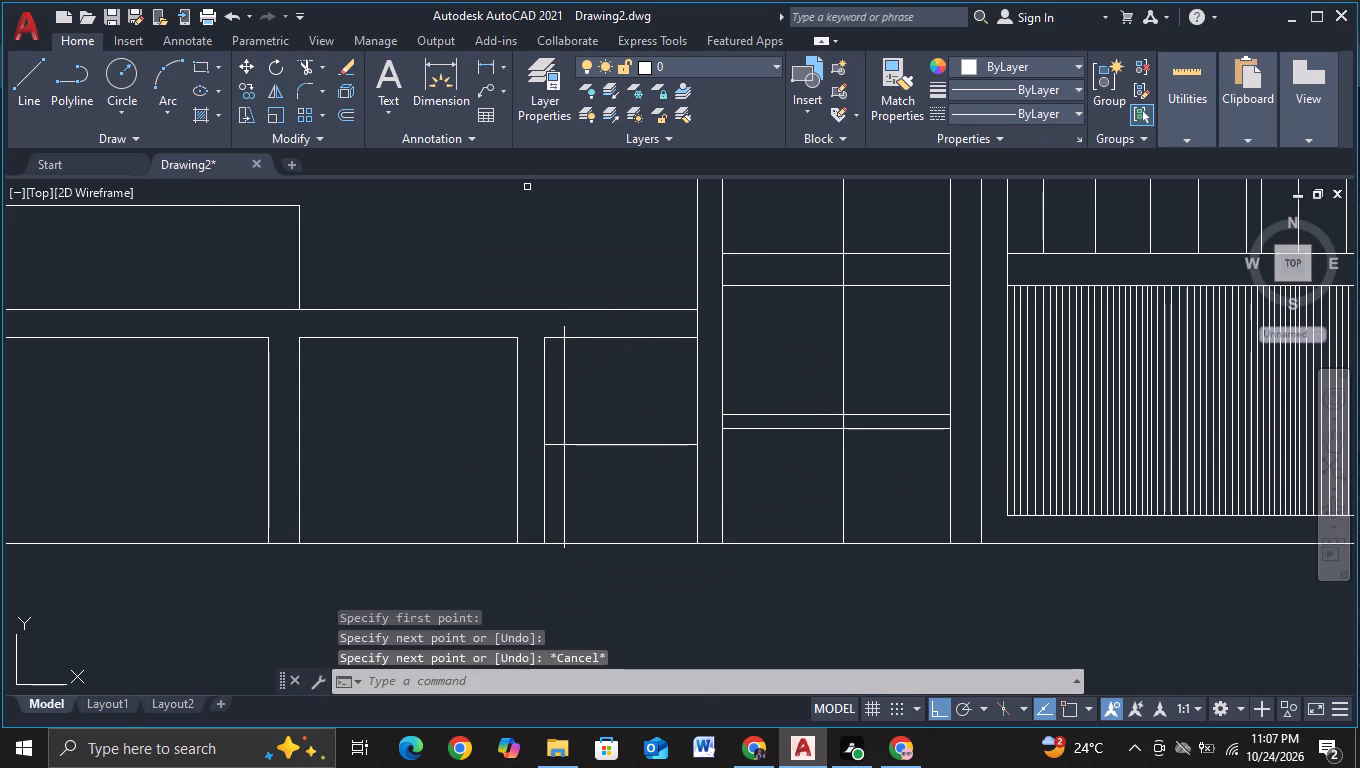
{"action": "left_click", "coordinate": [563, 328]}
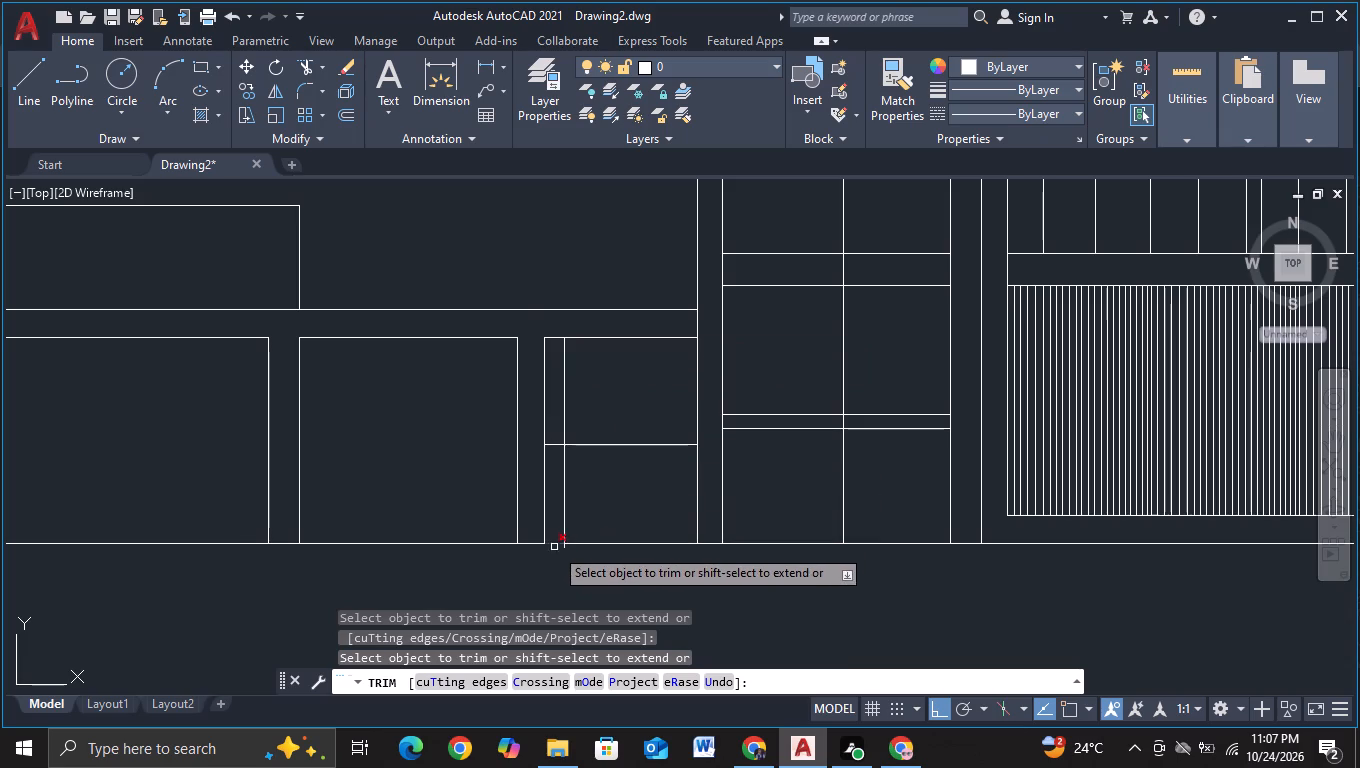
{"action": "left_click", "coordinate": [563, 549]}
{"action": "key", "text": "Escape"}
Copy the vertical bar six times to the right at roughly equal spacing to fill the narrow opening.
{"action": "left_click", "coordinate": [562, 508]}
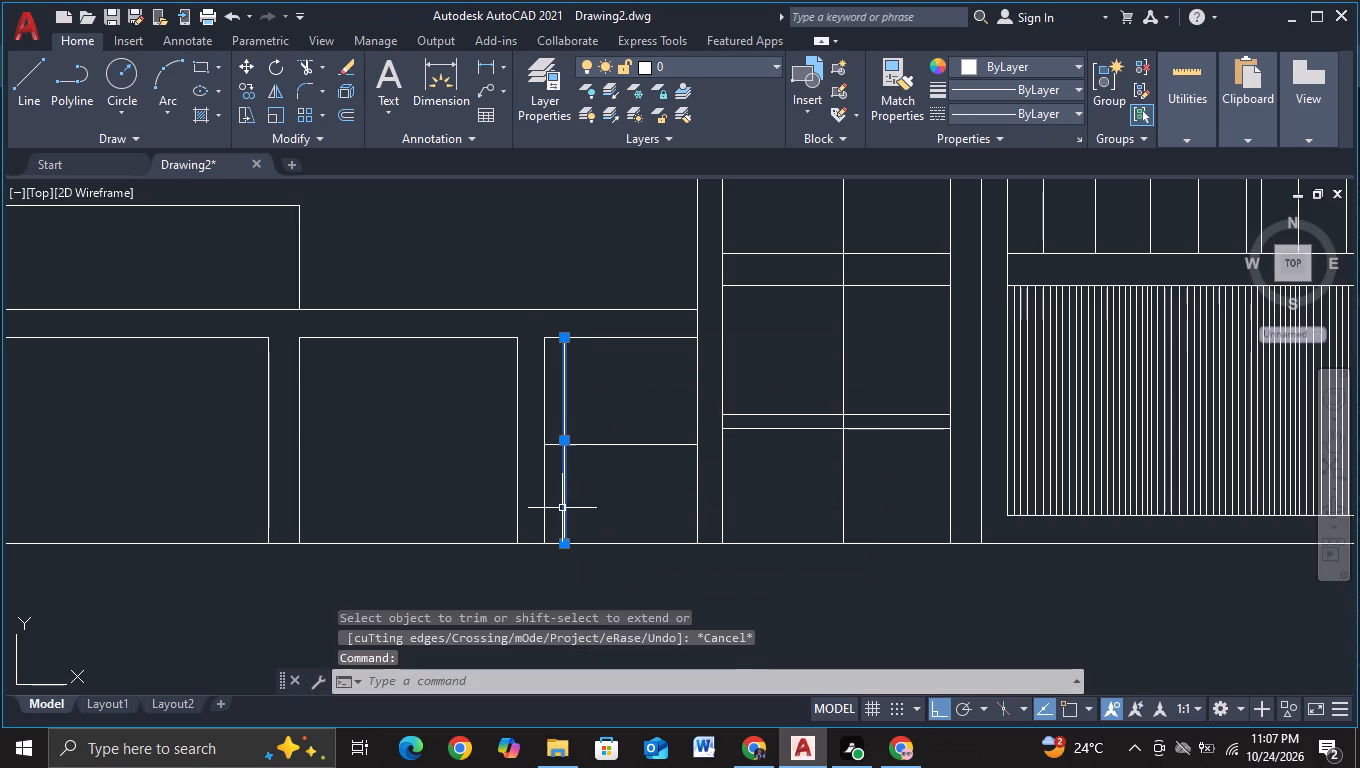
{"action": "key", "text": "c"}
{"action": "left_click", "coordinate": [643, 574]}
{"action": "left_click", "coordinate": [635, 592]}
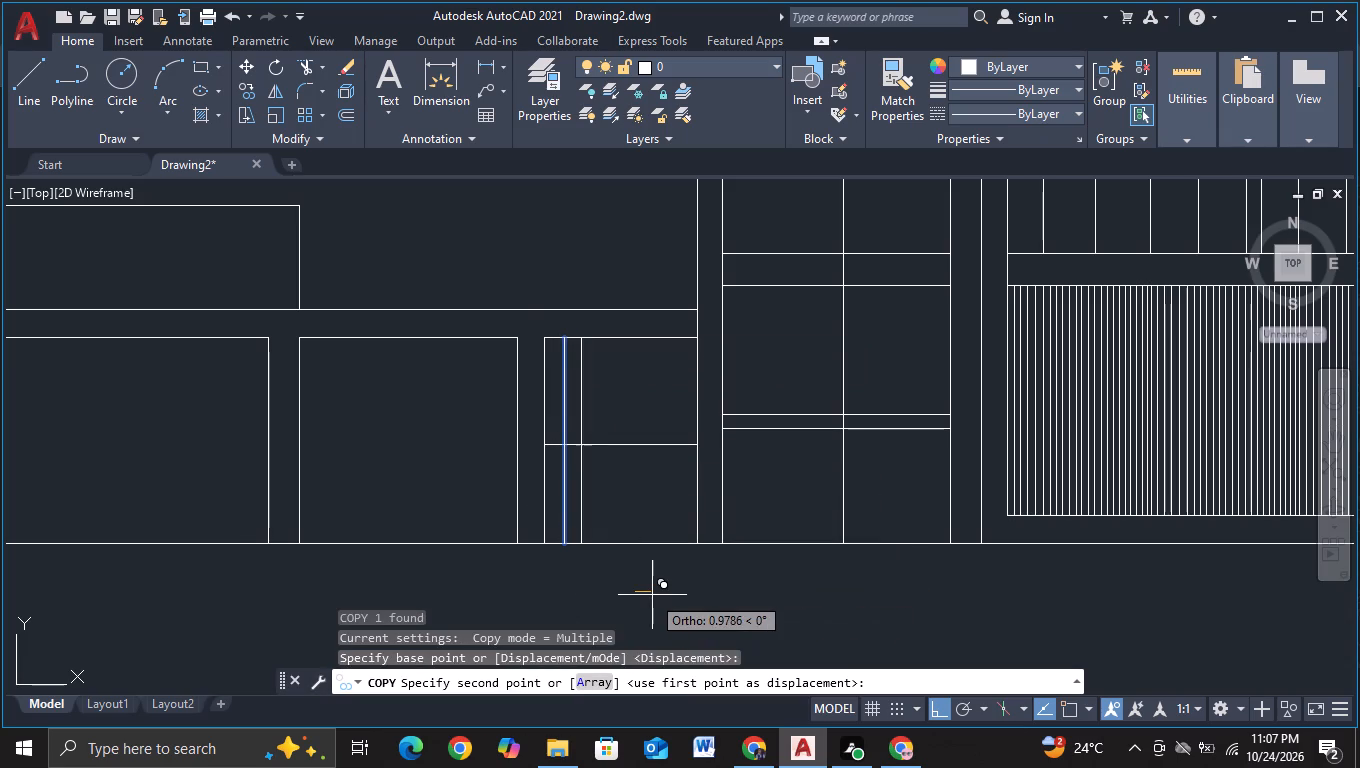
{"action": "left_click", "coordinate": [656, 596]}
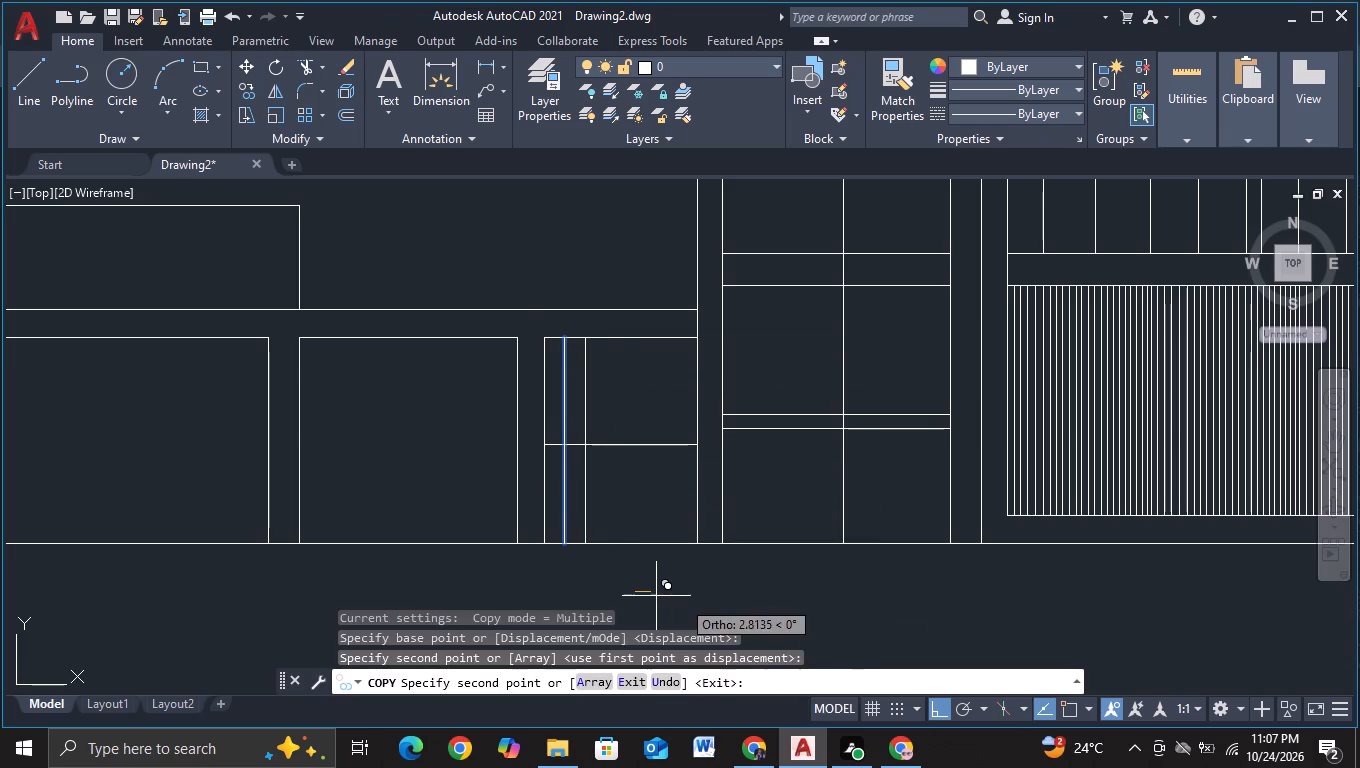
{"action": "left_click", "coordinate": [677, 599]}
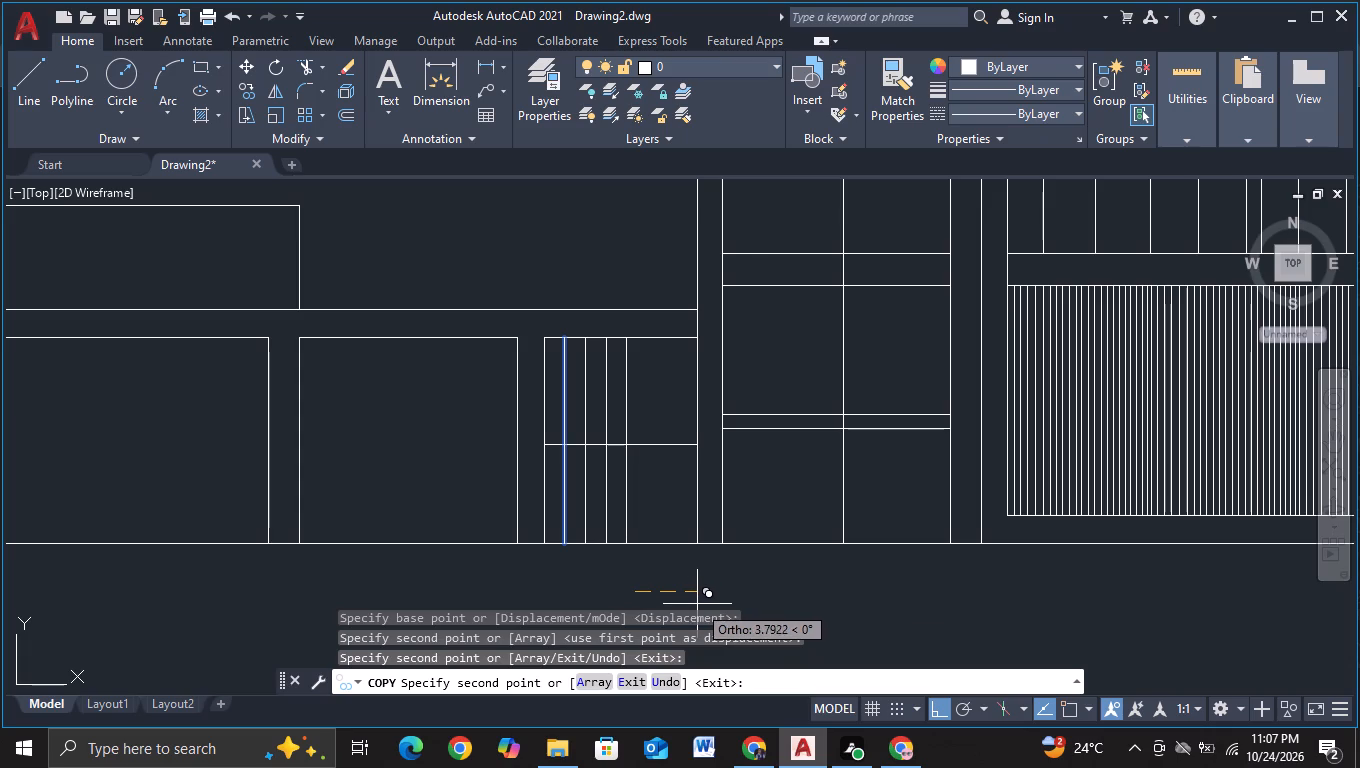
{"action": "left_click", "coordinate": [697, 604]}
{"action": "left_click", "coordinate": [717, 605]}
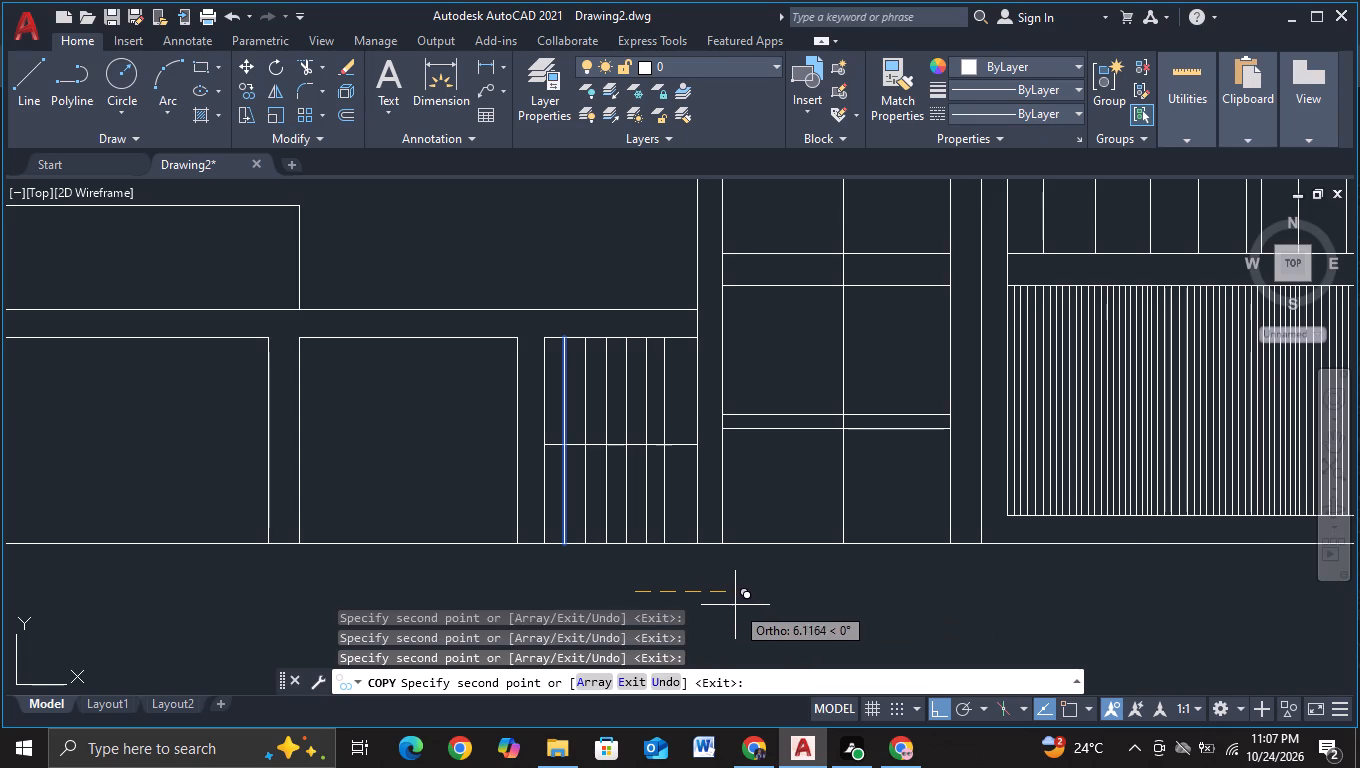
{"action": "left_click", "coordinate": [734, 605]}
{"action": "left_click", "coordinate": [750, 609]}
{"action": "key", "text": "Escape"}
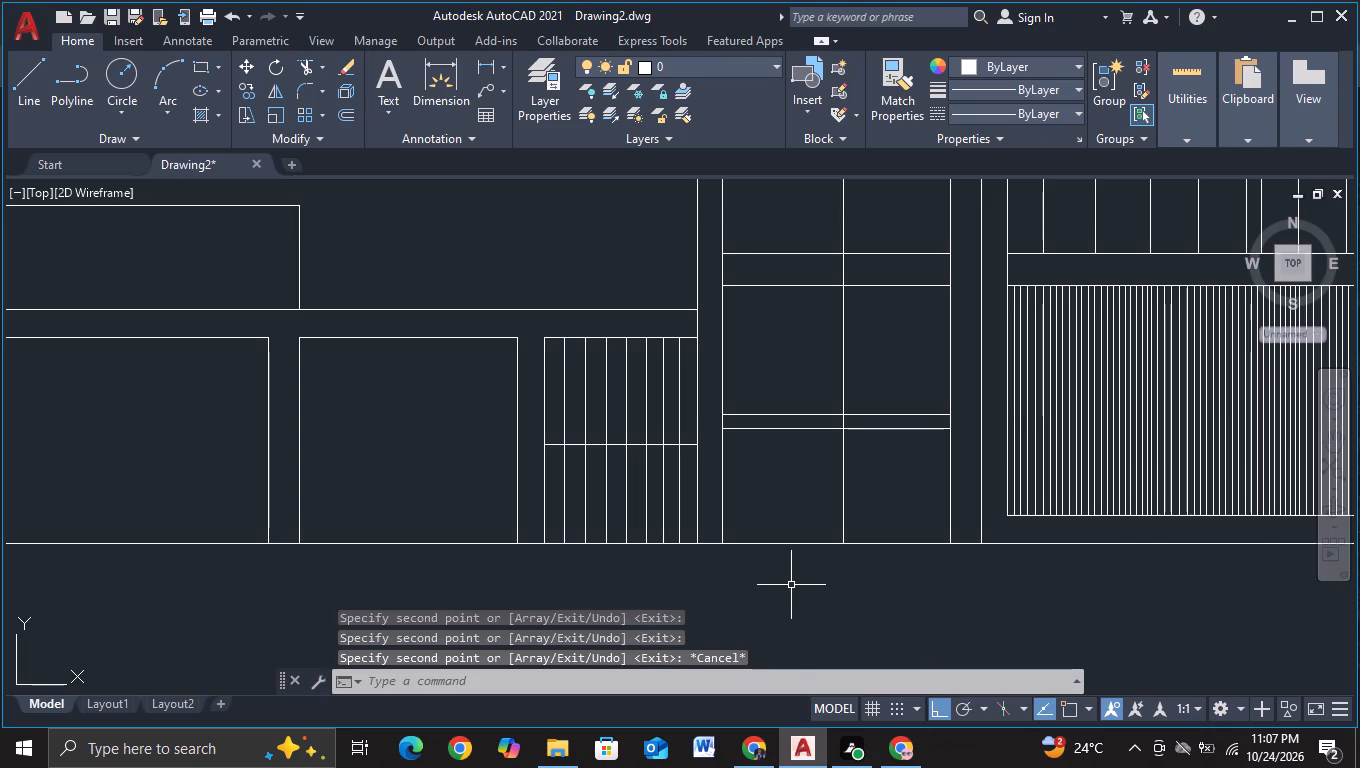
Copy the narrow opening's seven vertical bars and mid-height horizontal line straight up about 14.3 units, above the low block's roof band.
{"action": "middle_click_drag", "start_coordinate": [790, 592], "coordinate": [790, 619]}
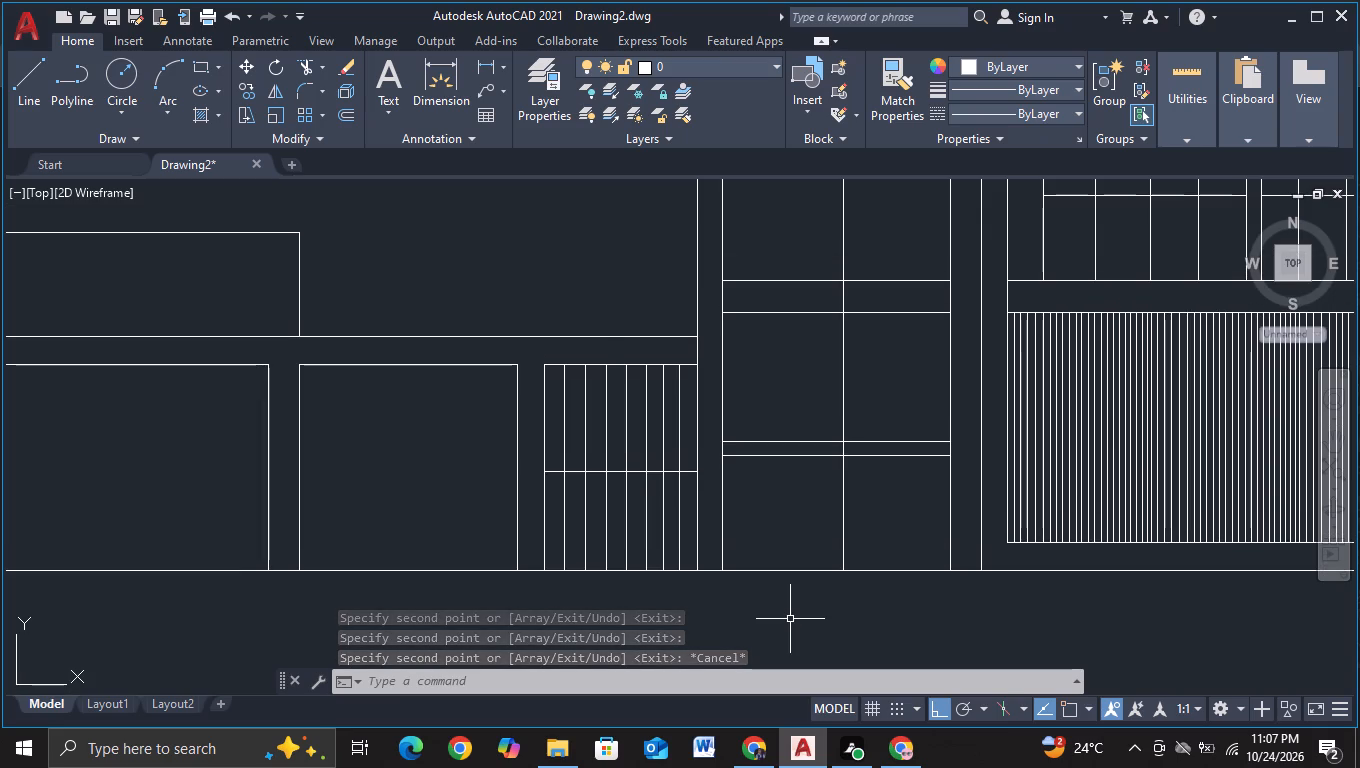
{"action": "left_click_drag", "start_coordinate": [560, 436], "coordinate": [634, 445]}
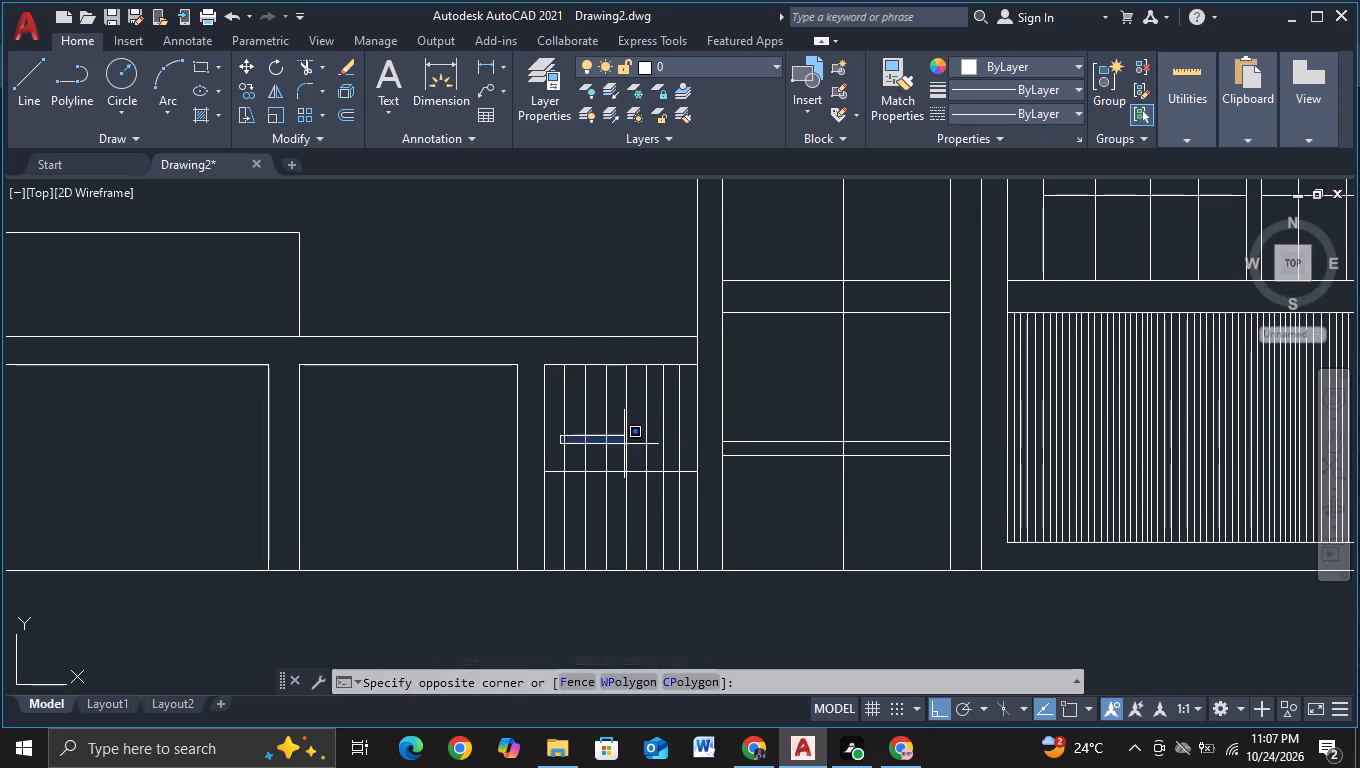
{"action": "left_click_drag", "start_coordinate": [634, 445], "coordinate": [692, 449]}
{"action": "key", "text": "Escape"}
{"action": "key", "text": "Escape"}
{"action": "left_click_drag", "start_coordinate": [691, 434], "coordinate": [558, 421]}
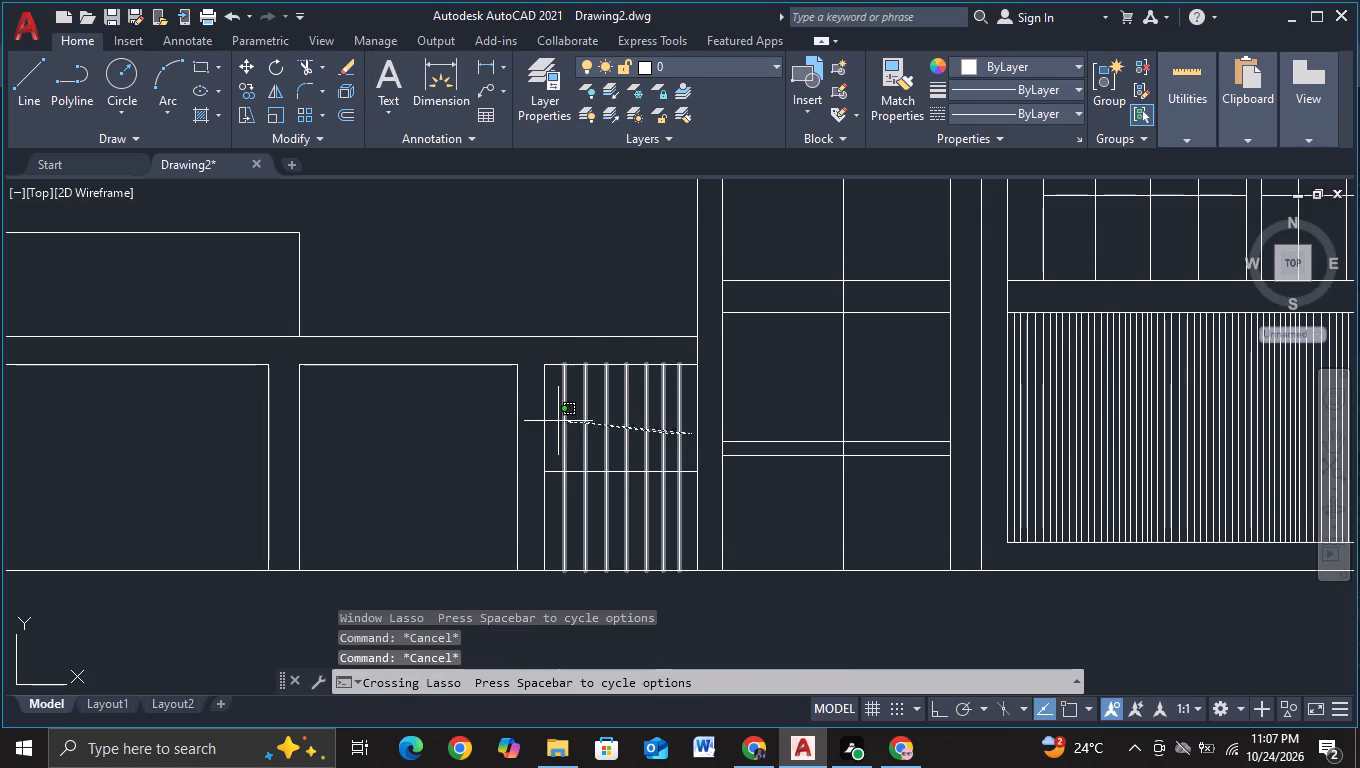
{"action": "left_click_drag", "start_coordinate": [558, 421], "coordinate": [557, 421]}
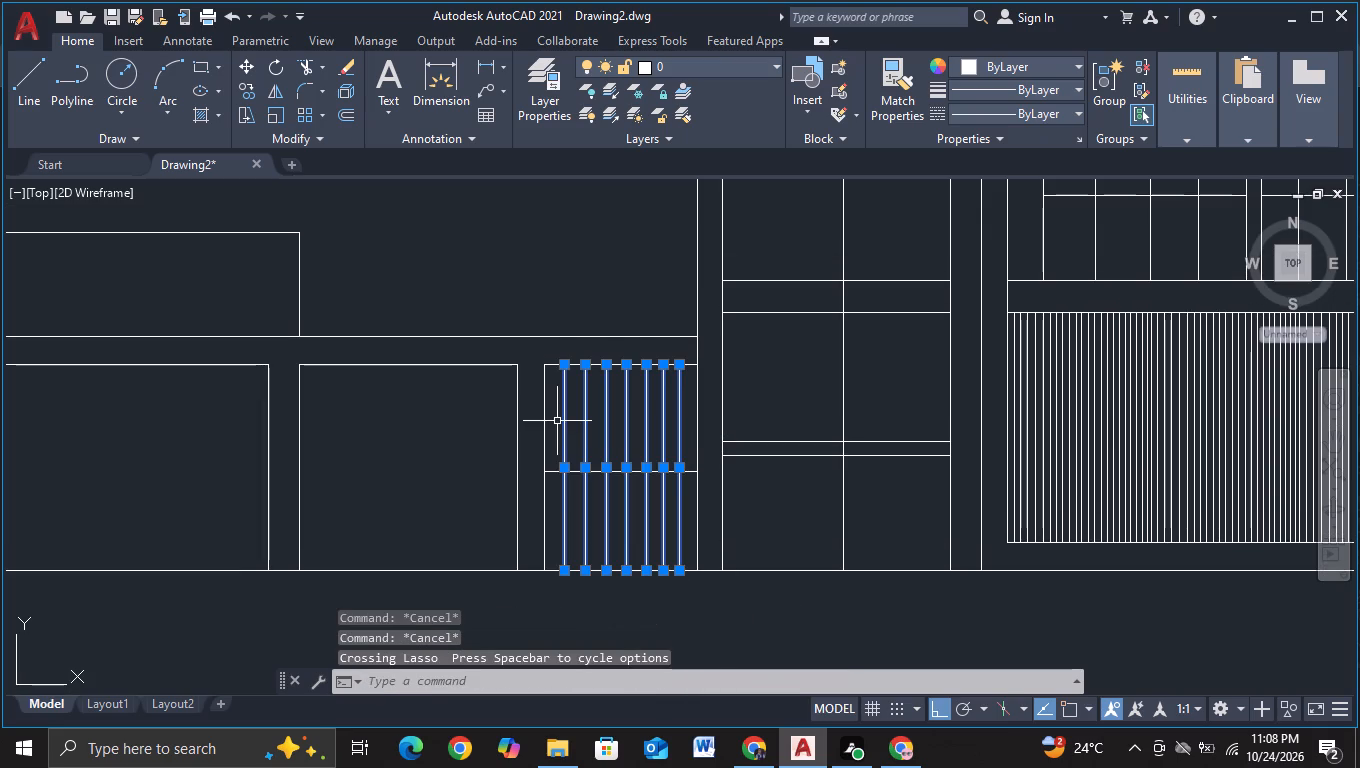
{"action": "left_click", "coordinate": [598, 471]}
{"action": "key", "text": "v"}
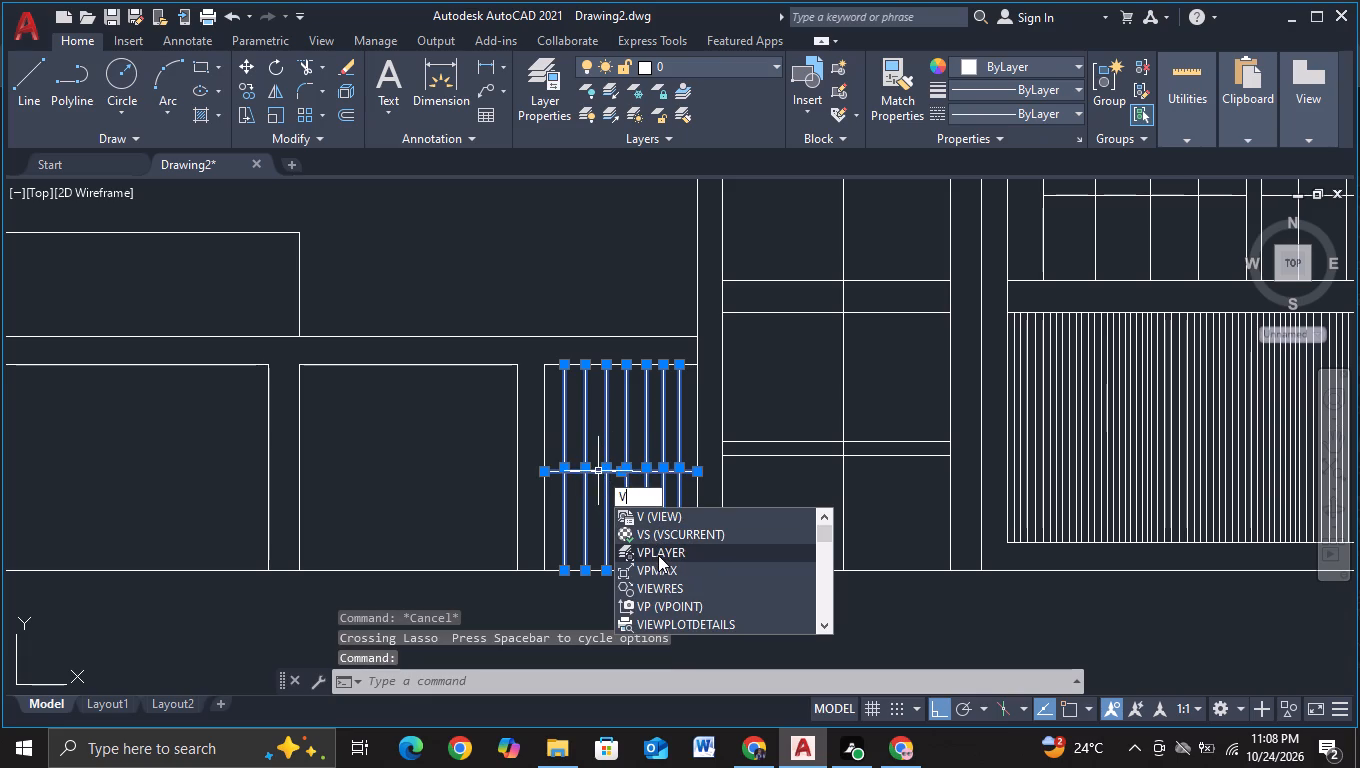
{"action": "key", "text": "BackSpace"}
{"action": "key", "text": "c"}
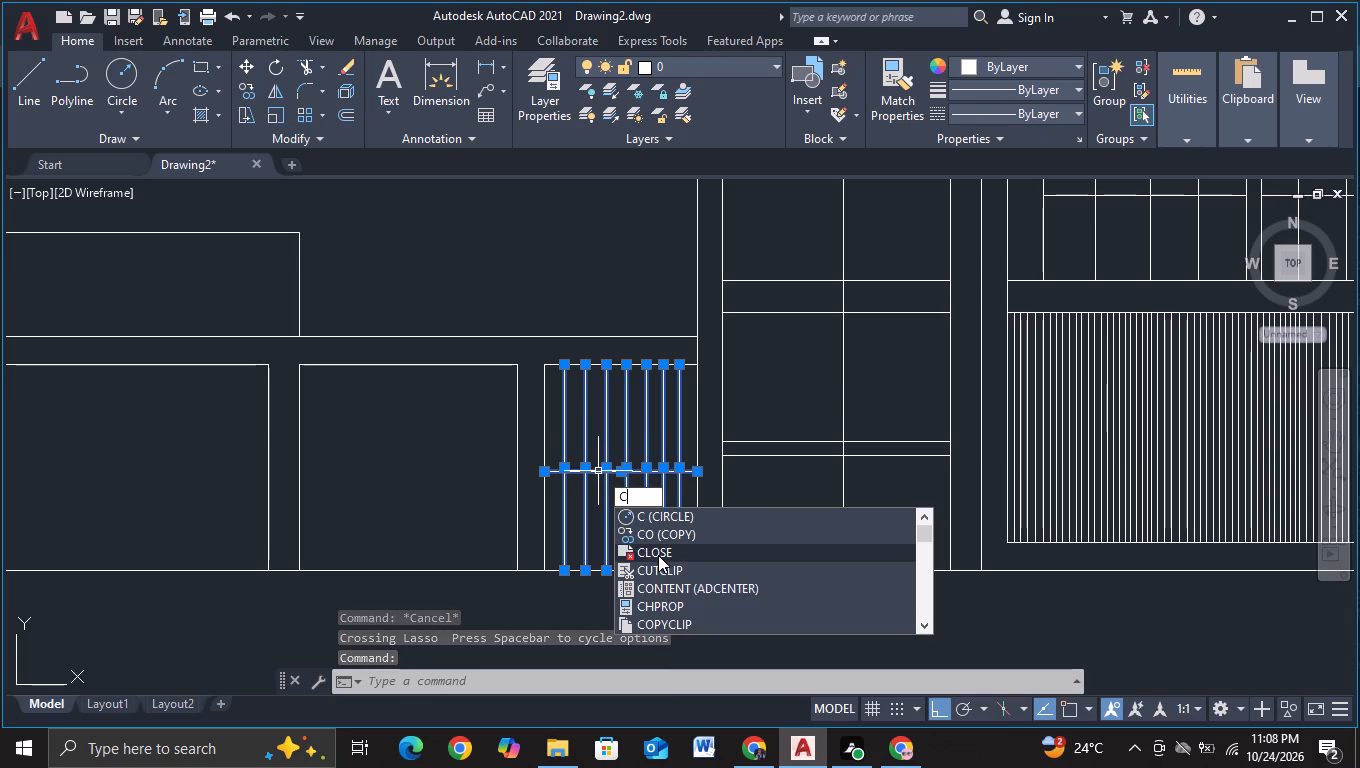
{"action": "left_click", "coordinate": [669, 539]}
{"action": "left_click", "coordinate": [657, 539]}
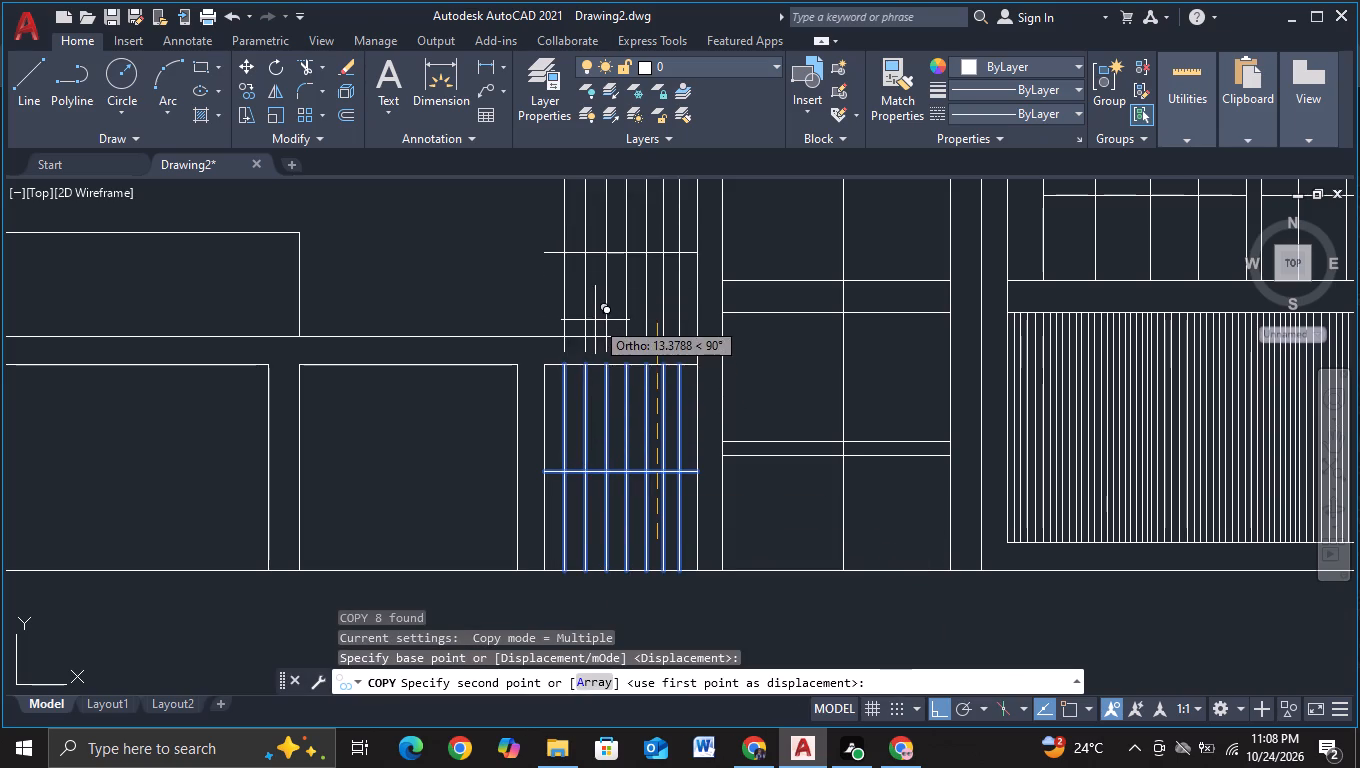
{"action": "middle_click_drag", "start_coordinate": [598, 321], "coordinate": [577, 510]}
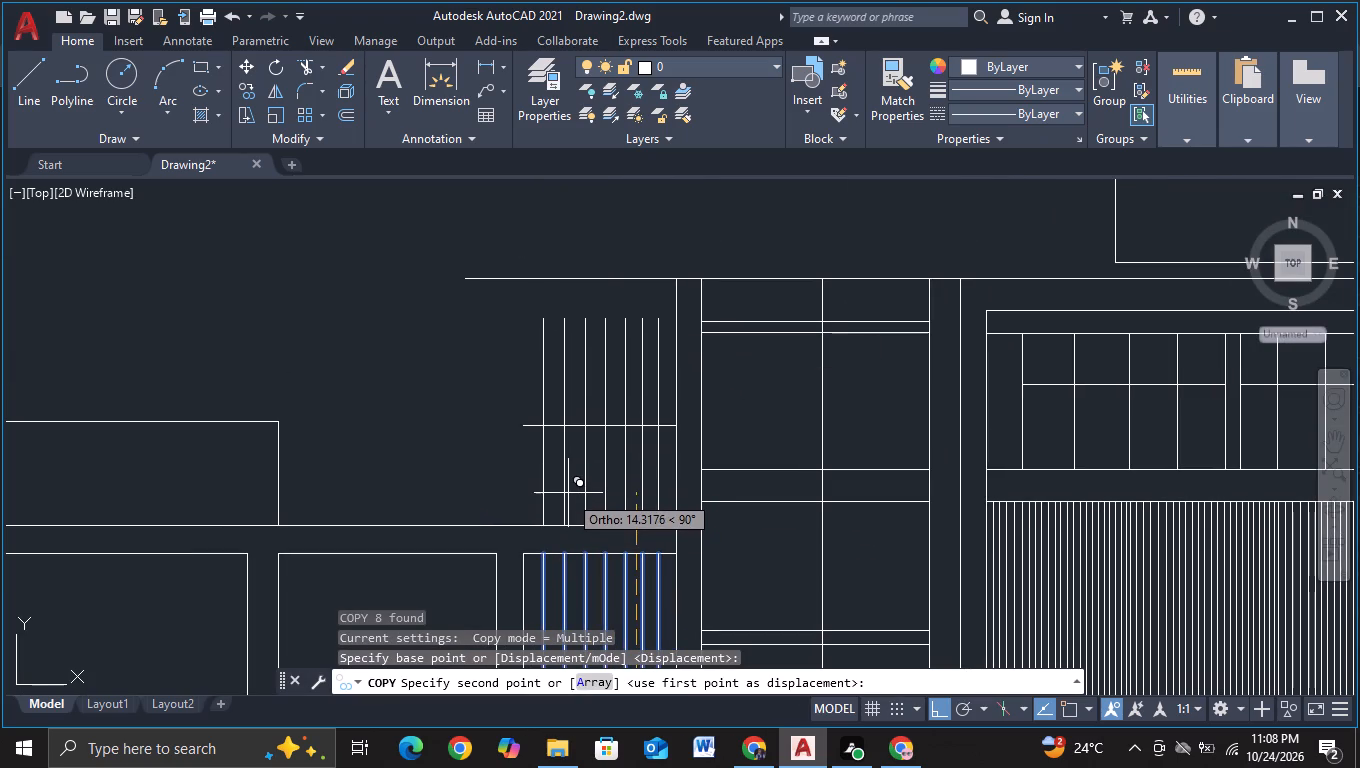
{"action": "left_click", "coordinate": [568, 493]}
{"action": "key", "text": "Escape"}
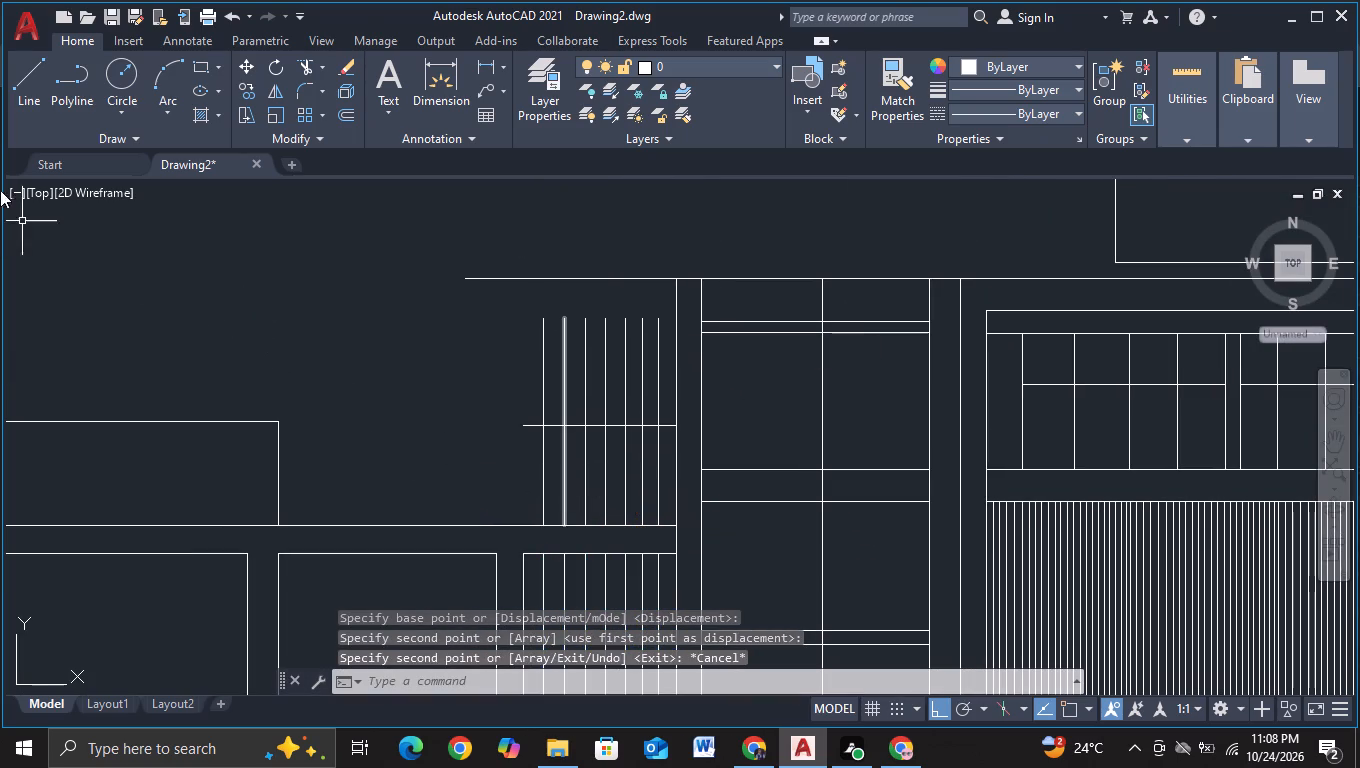
Trim the copied bars' upper portions above the copied horizontal line.
{"action": "left_click", "coordinate": [32, 105]}
{"action": "key", "text": "Escape"}
{"action": "left_click", "coordinate": [310, 65]}
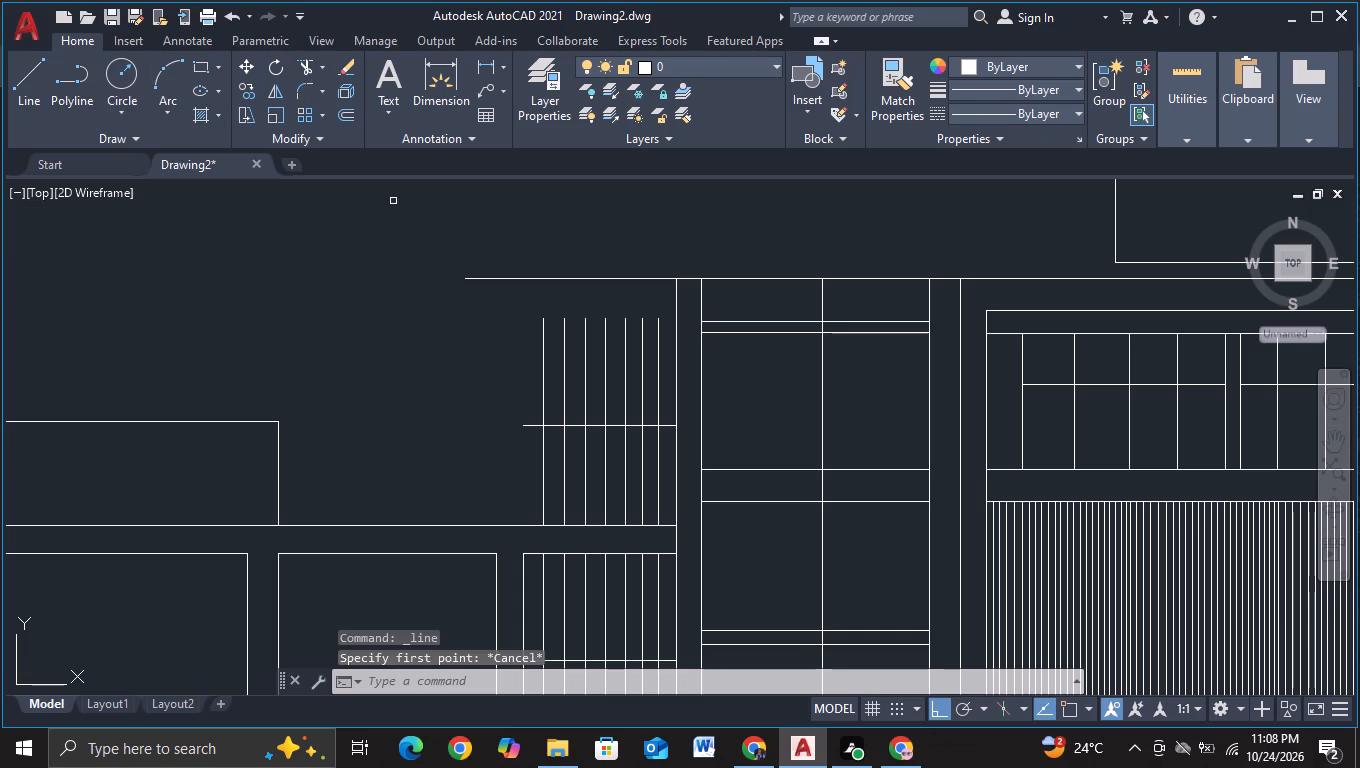
{"action": "left_click", "coordinate": [662, 363]}
{"action": "left_click", "coordinate": [504, 369]}
{"action": "key", "text": "Escape"}
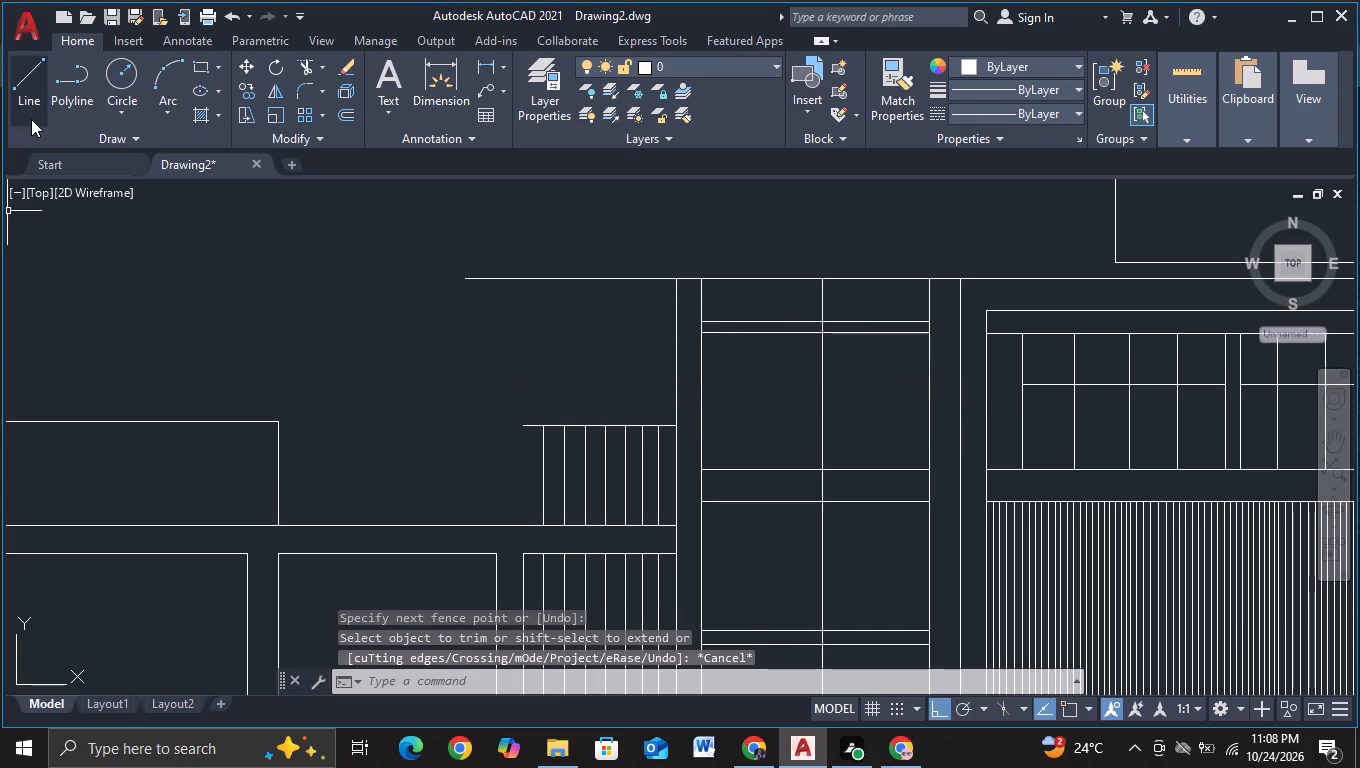
Draw a horizontal line from the upper outline's top corner across to slightly past the two-storey bay's near edge.
{"action": "left_click", "coordinate": [31, 111]}
{"action": "key", "text": "F3"}
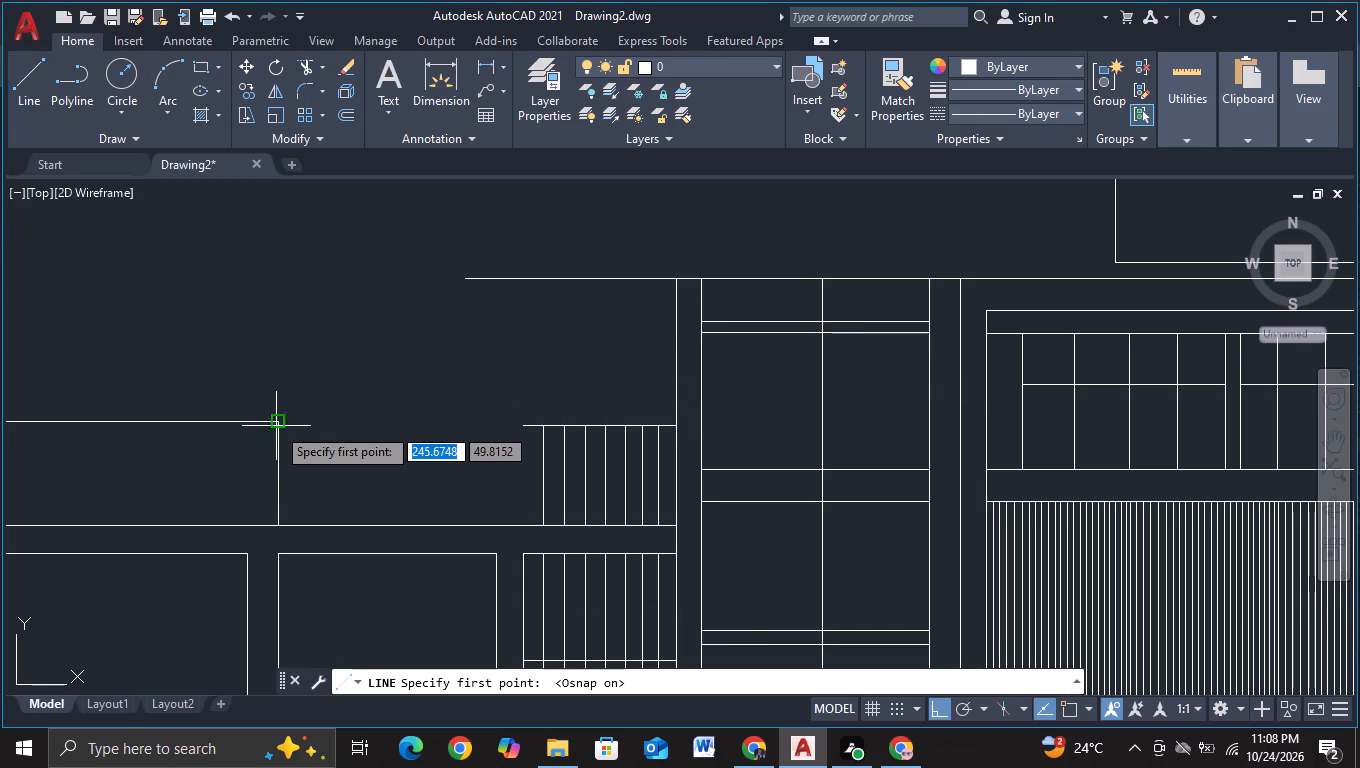
{"action": "left_click", "coordinate": [276, 426]}
{"action": "scroll", "coordinate": [557, 429], "scroll_direction": "up", "scroll_amount": 1}
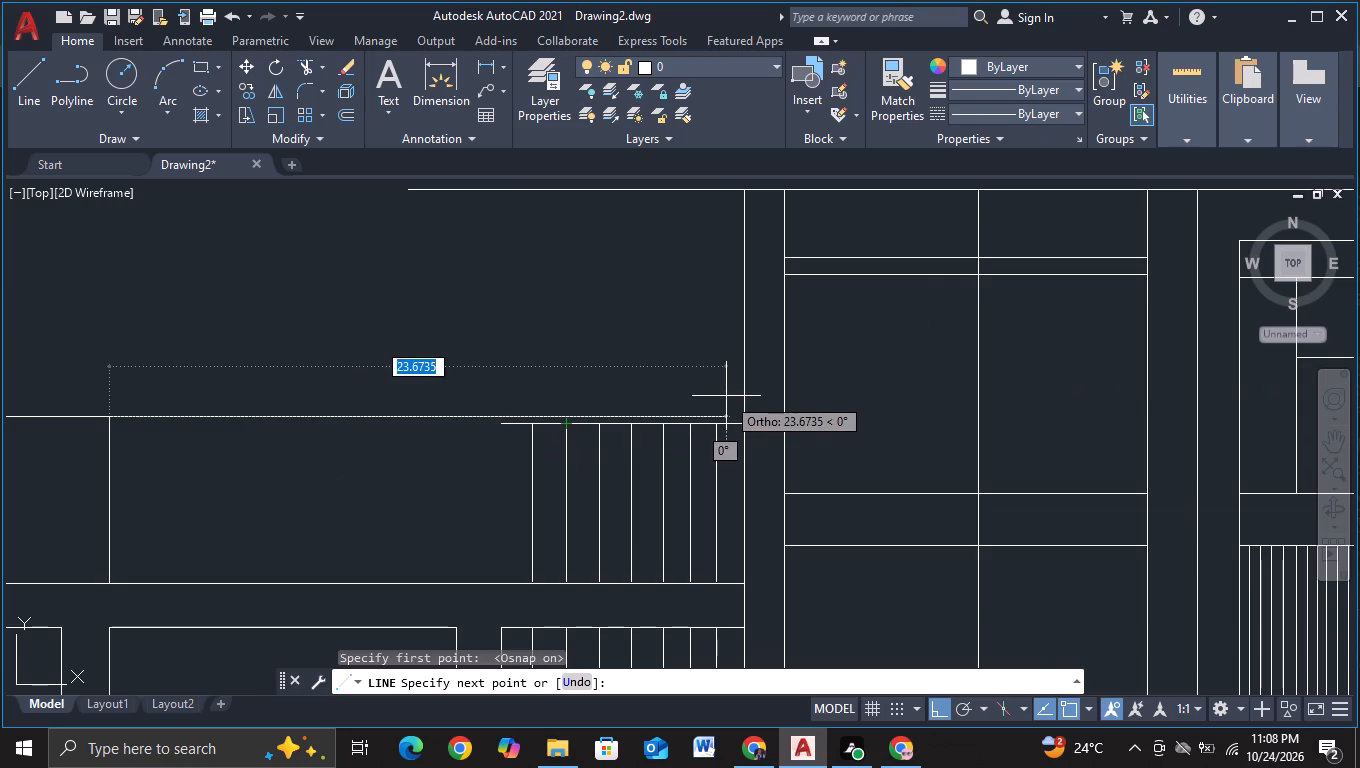
{"action": "scroll", "coordinate": [726, 396], "scroll_direction": "up", "scroll_amount": 1}
{"action": "left_click", "coordinate": [774, 397]}
{"action": "key", "text": "Escape"}
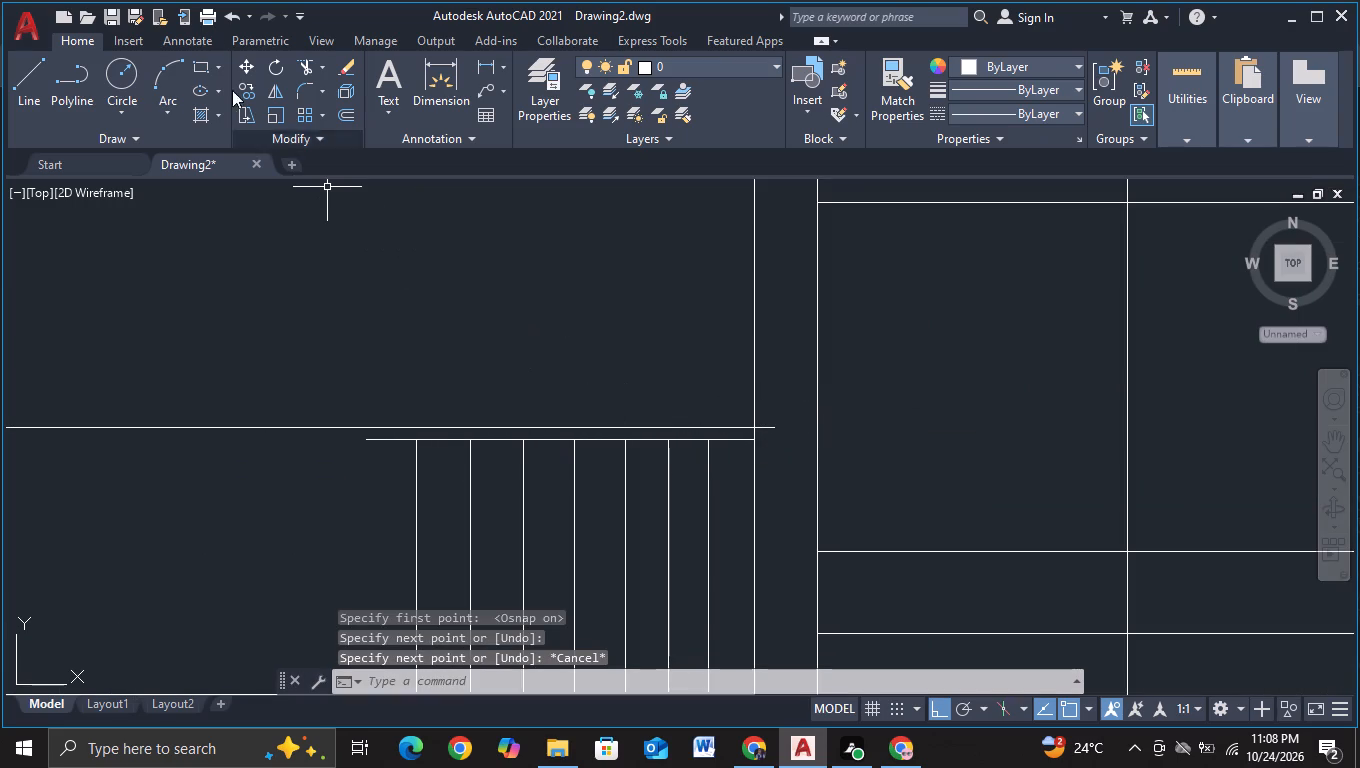
Trim the copied horizontal line's overhang at the first bar and the new line's overhang past the two-storey bay's edge.
{"action": "left_click", "coordinate": [303, 65]}
{"action": "key", "text": "F3"}
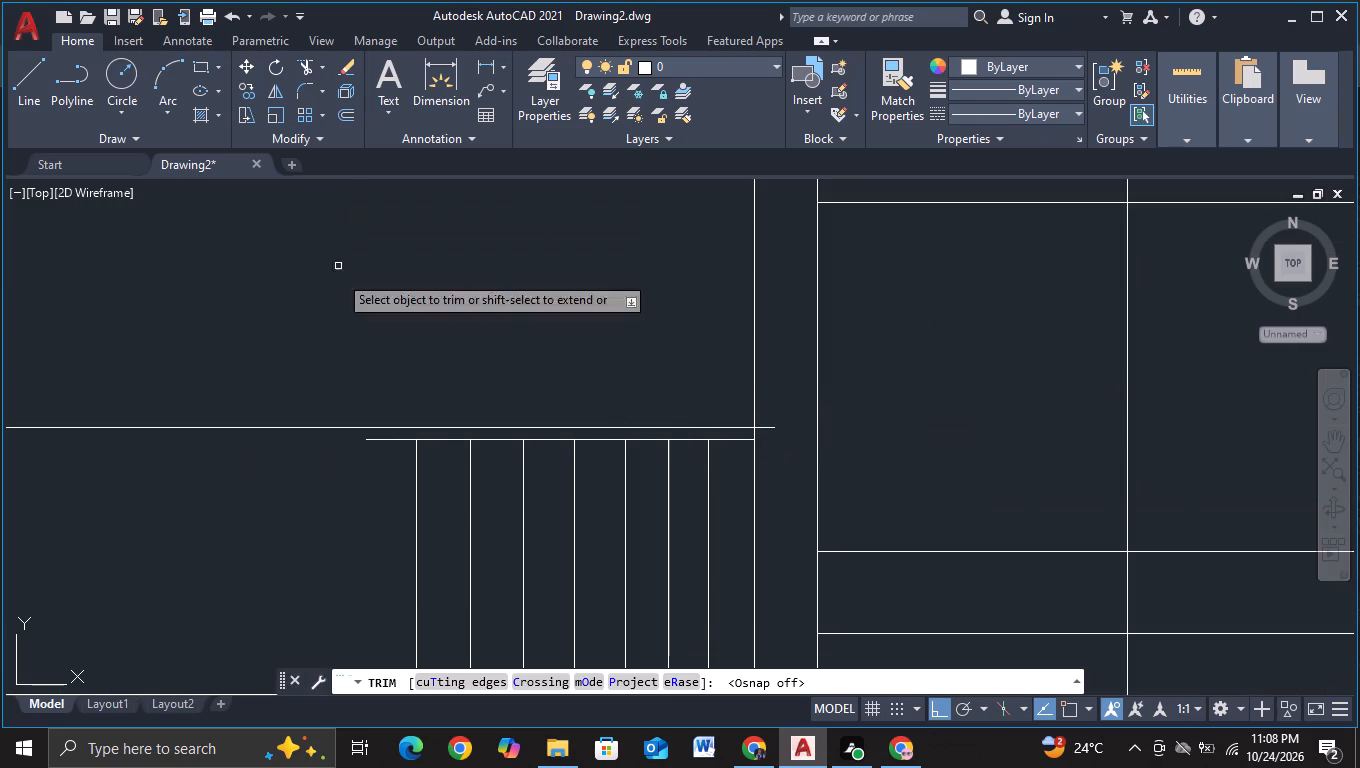
{"action": "left_click", "coordinate": [389, 437]}
{"action": "left_click", "coordinate": [395, 472]}
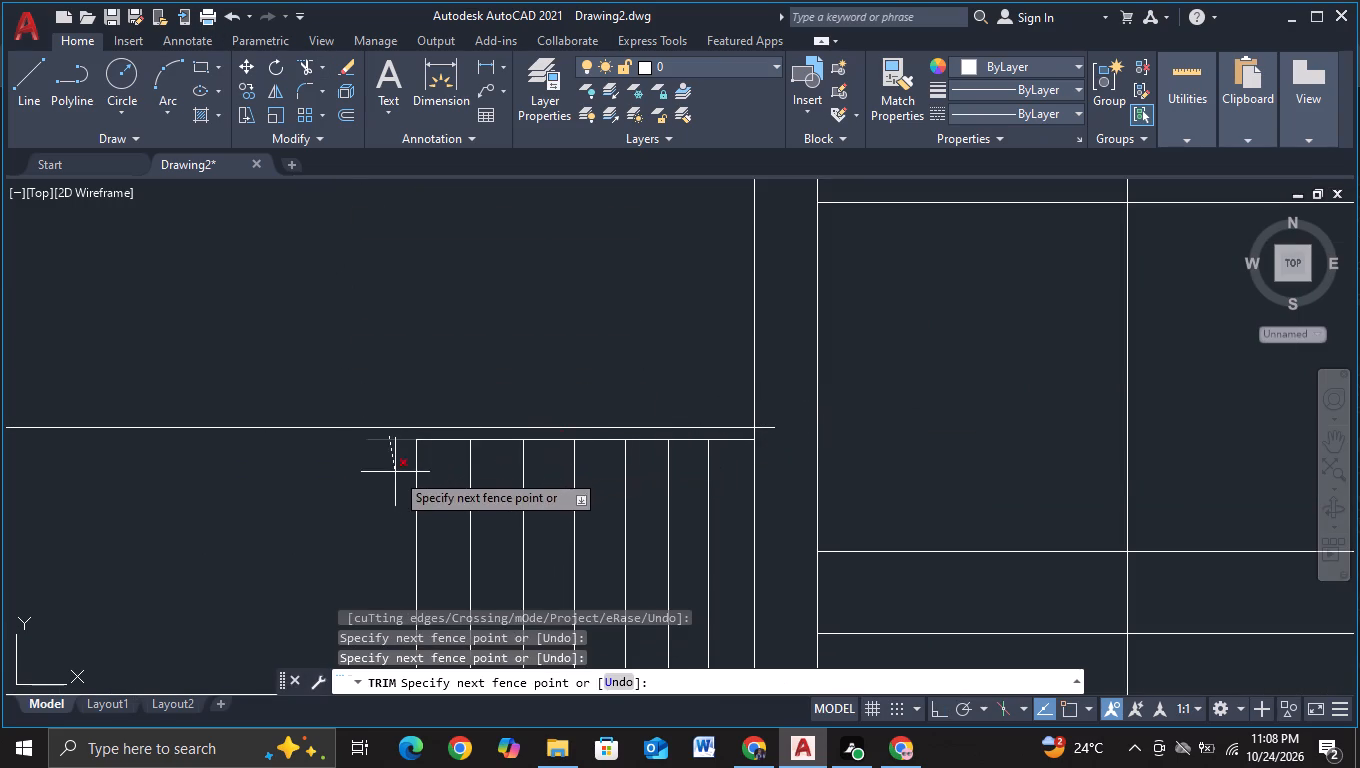
{"action": "left_click", "coordinate": [765, 417]}
{"action": "left_click", "coordinate": [764, 451]}
{"action": "key", "text": "Escape"}
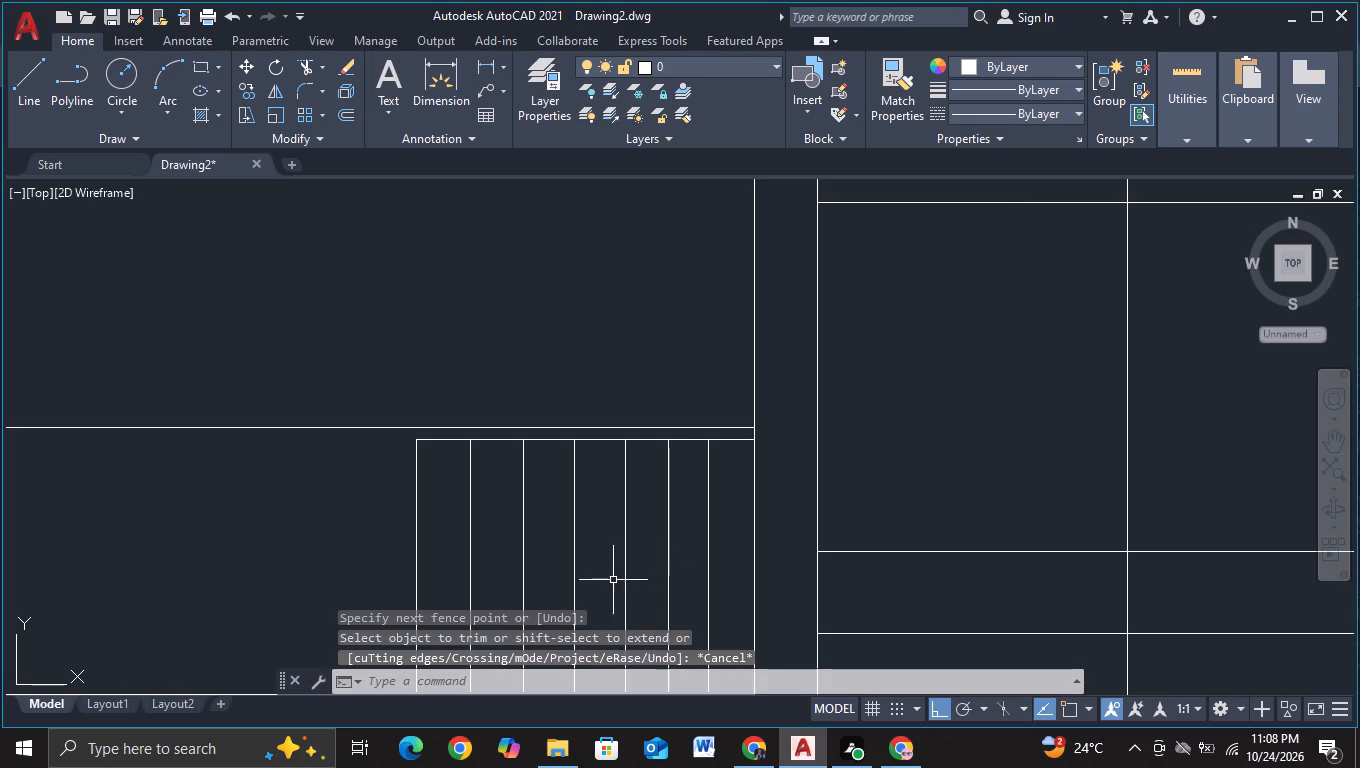
Delete the copied horizontal line running along the tops of the upper bars.
{"action": "left_click", "coordinate": [555, 438]}
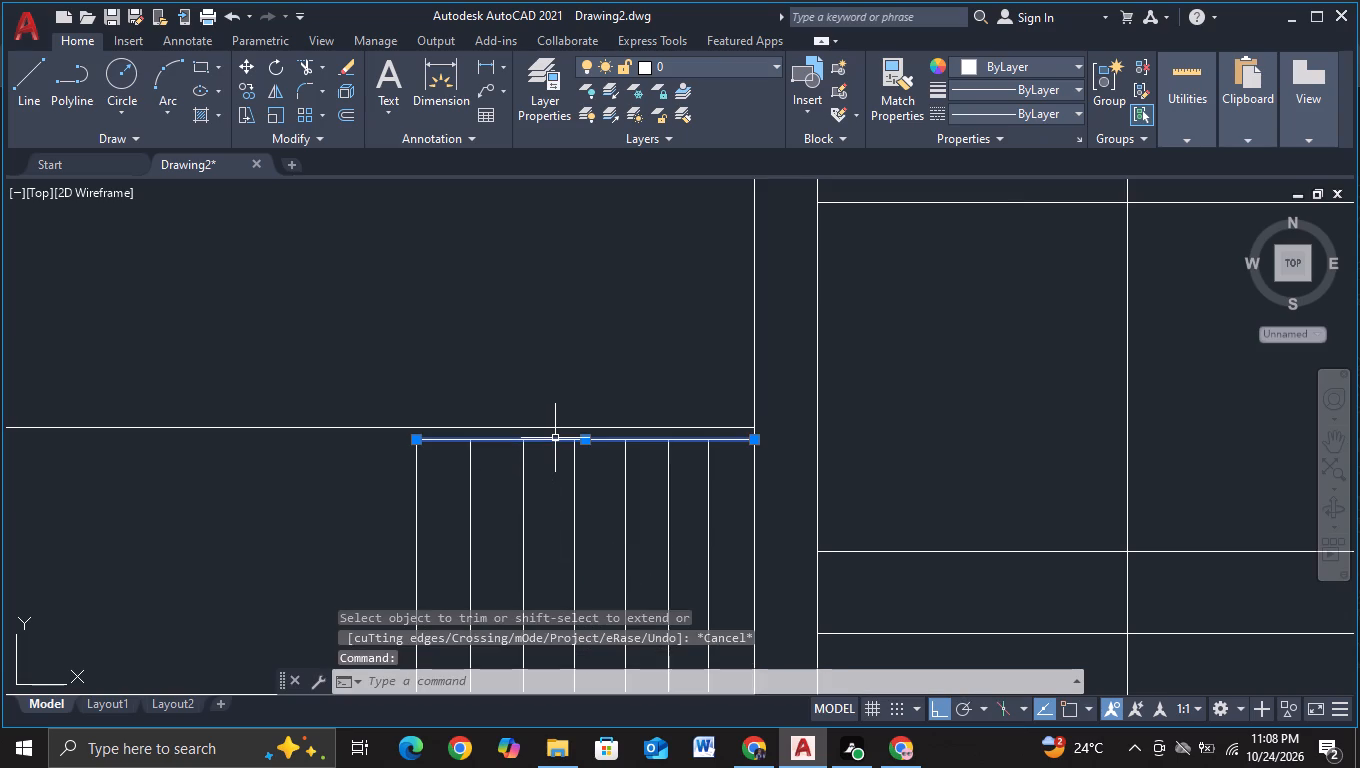
{"action": "key", "text": "Delete"}
{"action": "key", "text": "Escape"}
Extend the seven upper bars up to the new horizontal line above the low block.
{"action": "key", "text": "e"}
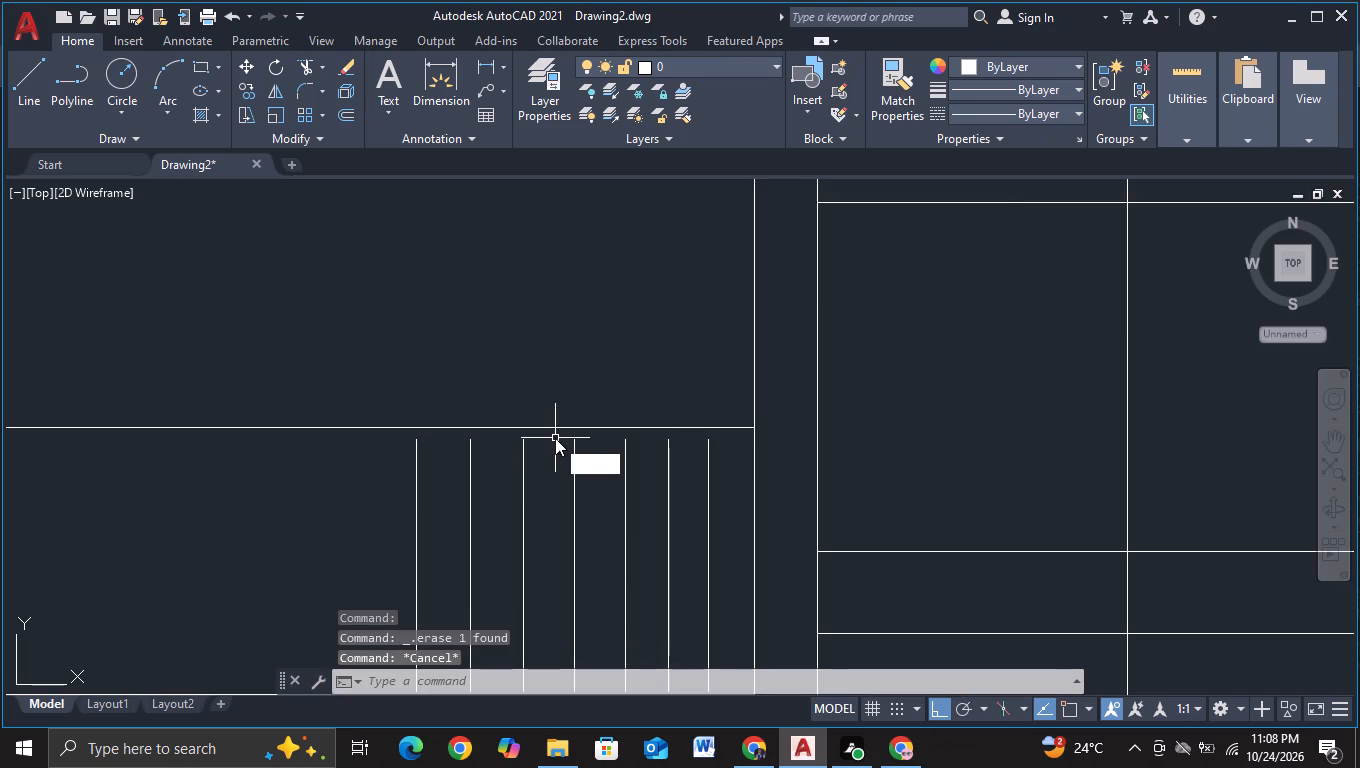
{"action": "left_click", "coordinate": [602, 503]}
{"action": "left_click_drag", "start_coordinate": [386, 469], "coordinate": [755, 478]}
{"action": "scroll", "coordinate": [705, 517], "scroll_direction": "down", "scroll_amount": 2}
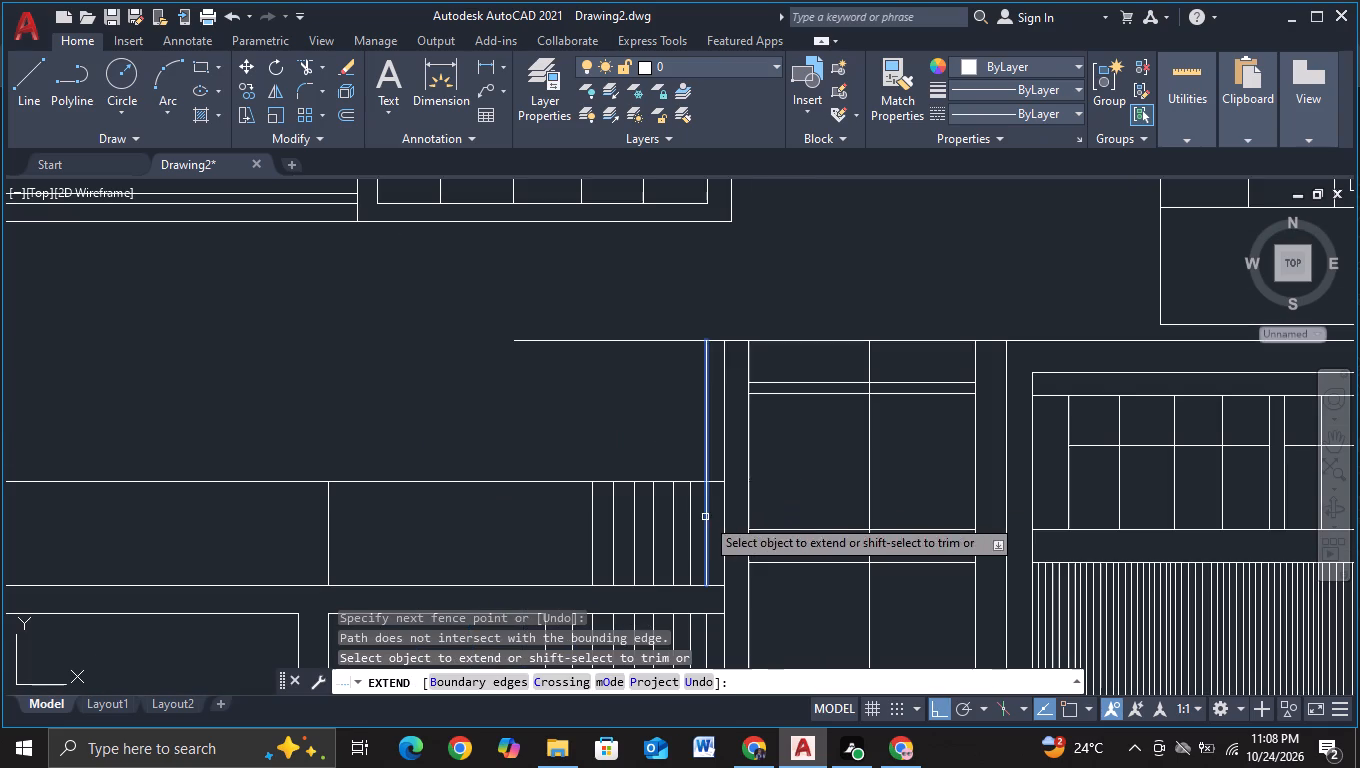
{"action": "key", "text": "Escape"}
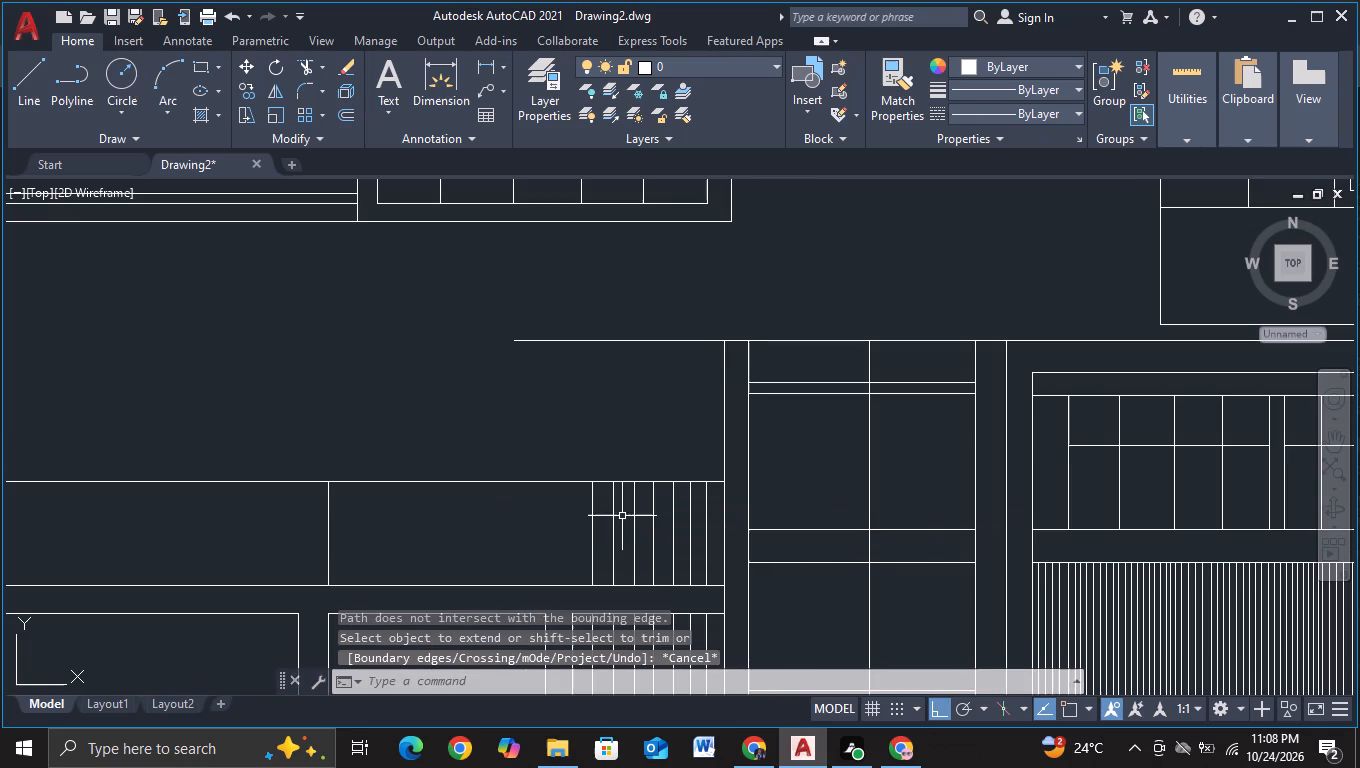
Copy the seven upper bars twice to the left, about 8 and 15.9 units away, continuing the railing to the outline's vertical end line.
{"action": "left_click_drag", "start_coordinate": [711, 530], "coordinate": [587, 527]}
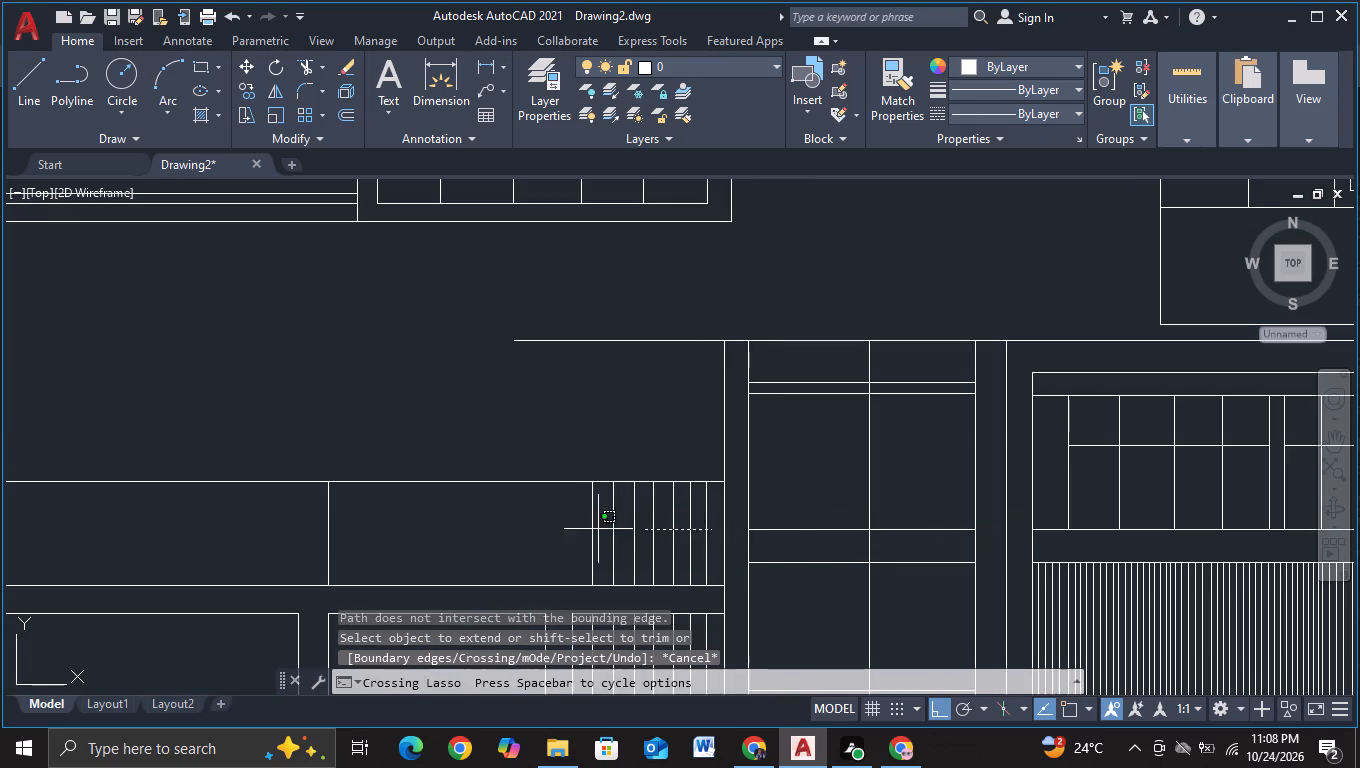
{"action": "left_click_drag", "start_coordinate": [587, 527], "coordinate": [541, 519]}
{"action": "key", "text": "c"}
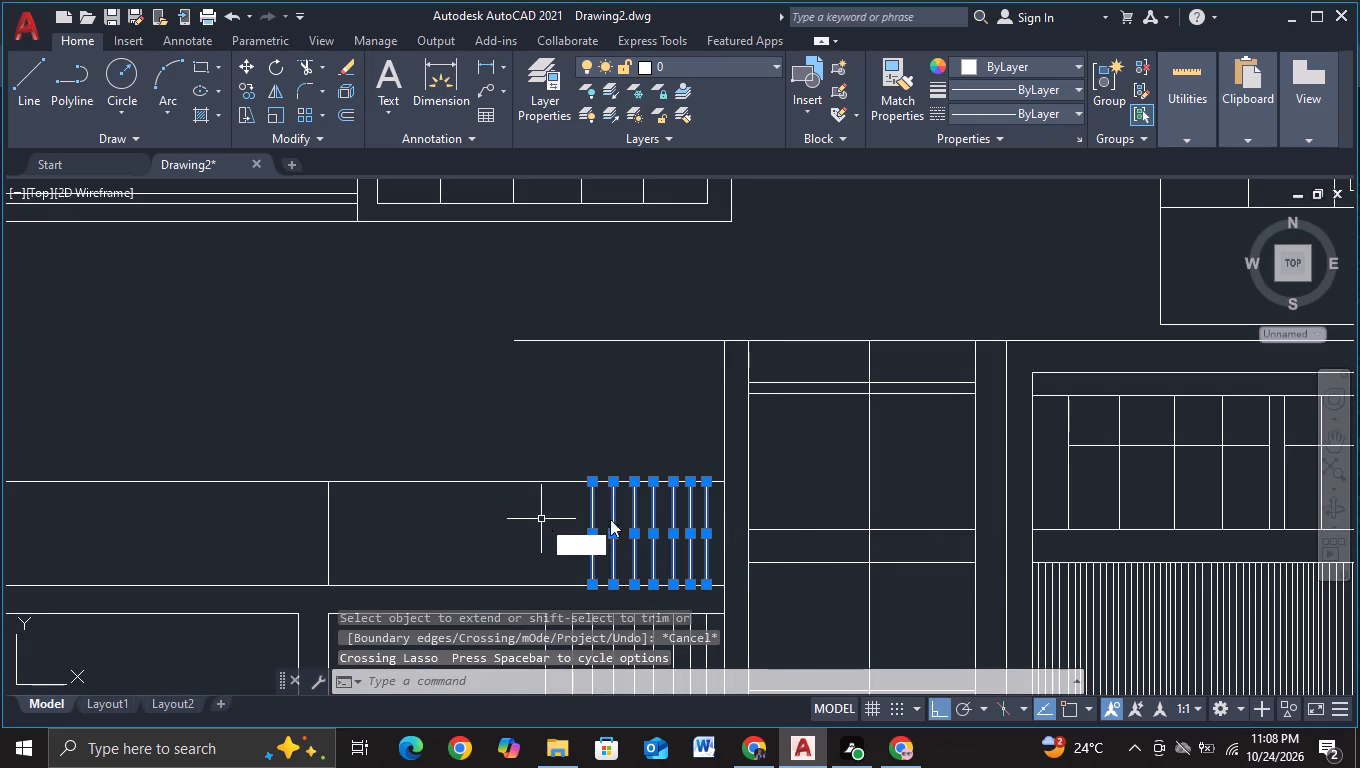
{"action": "left_click", "coordinate": [630, 578]}
{"action": "left_click", "coordinate": [614, 551]}
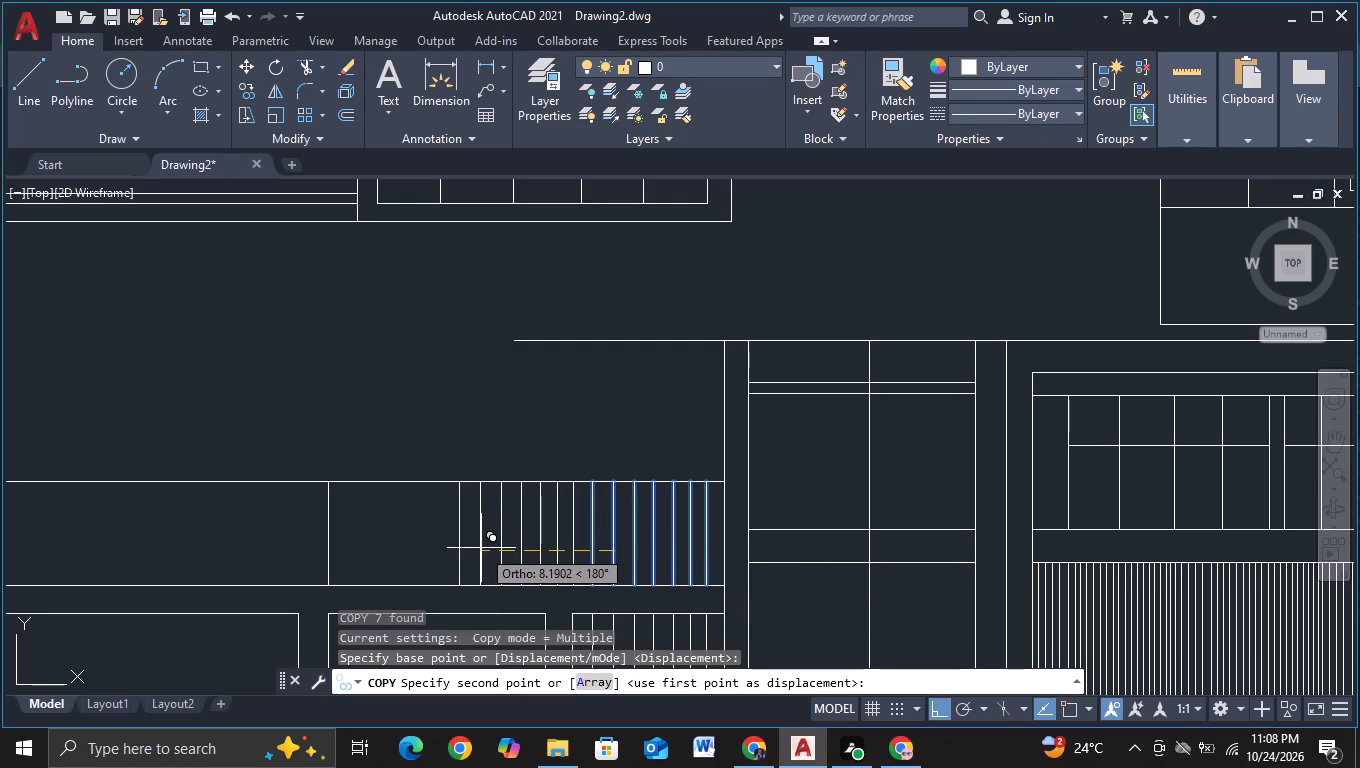
{"action": "left_click", "coordinate": [485, 546]}
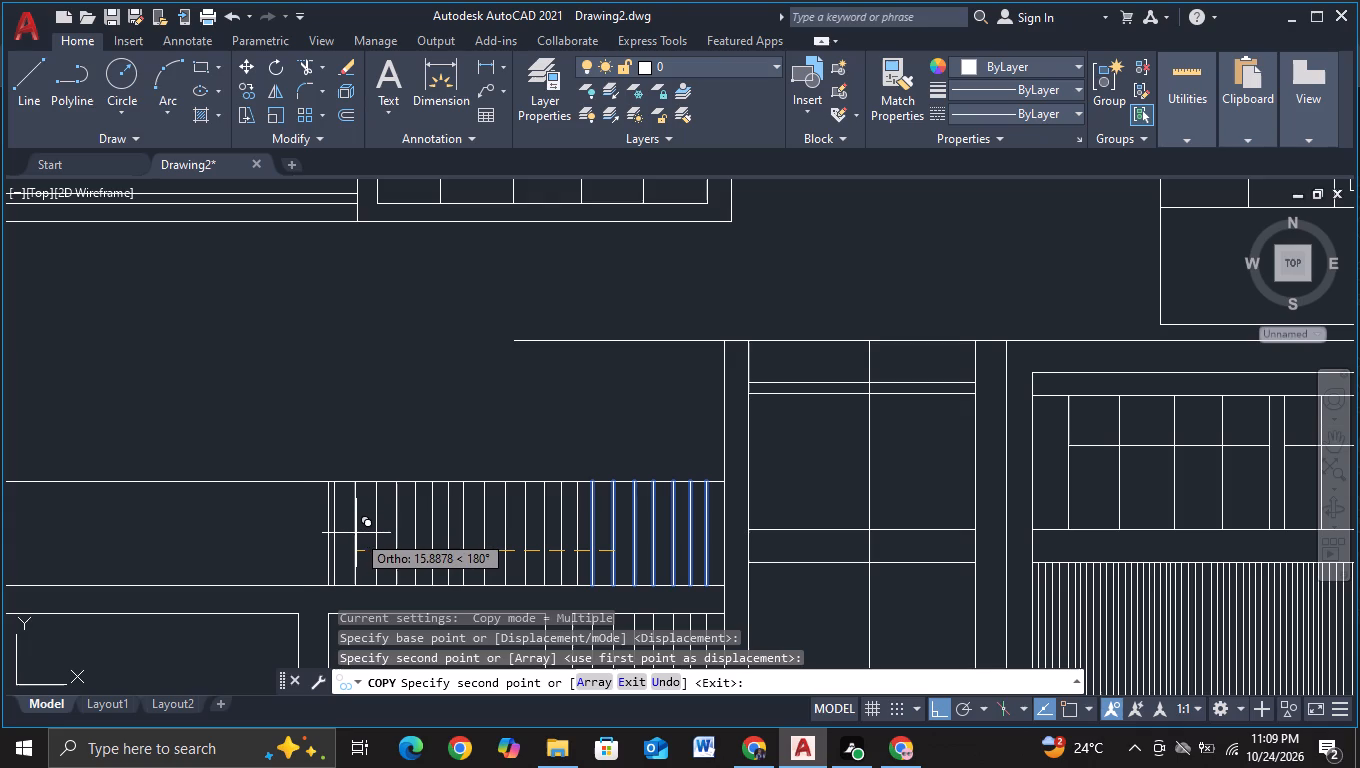
{"action": "left_click", "coordinate": [356, 533]}
{"action": "key", "text": "Escape"}
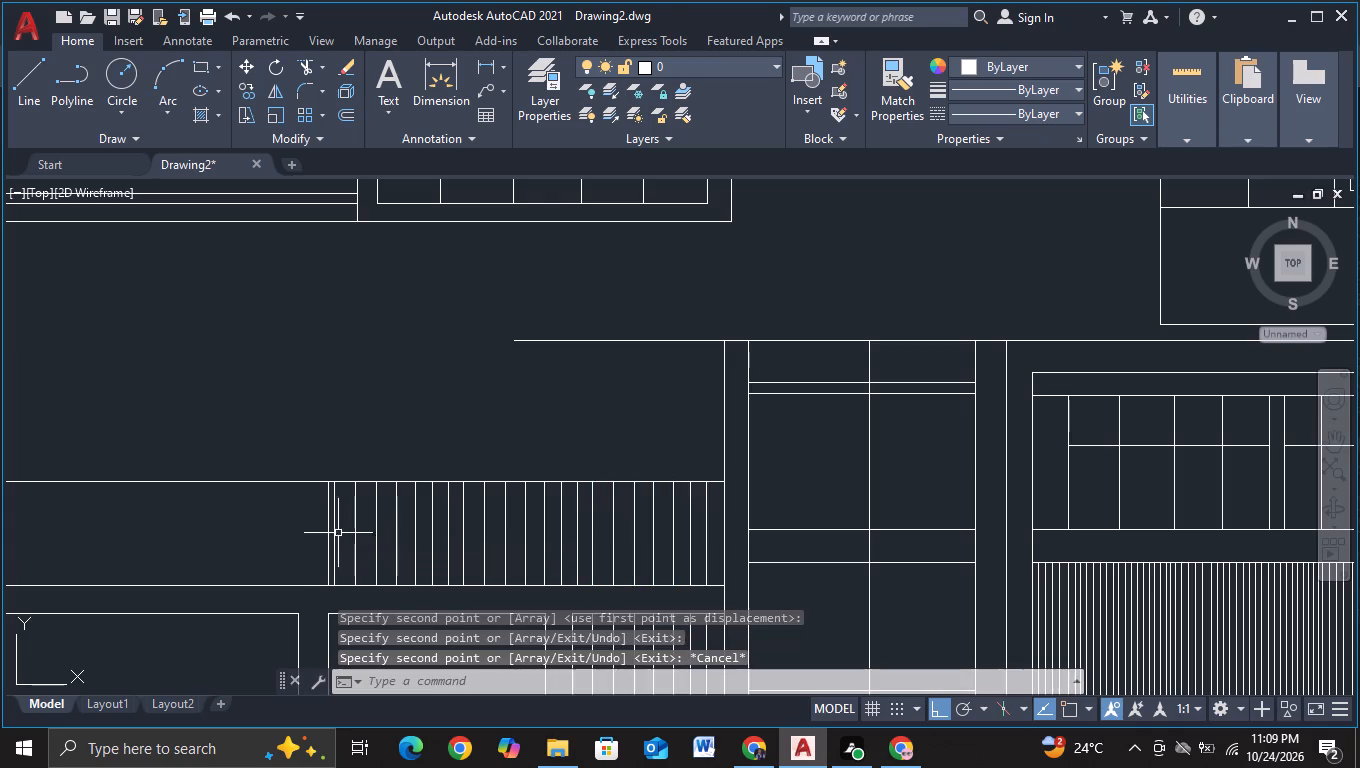
Move the leftmost copied bar slightly right, away from the outline's vertical end line.
{"action": "left_click", "coordinate": [333, 533]}
{"action": "key", "text": "m"}
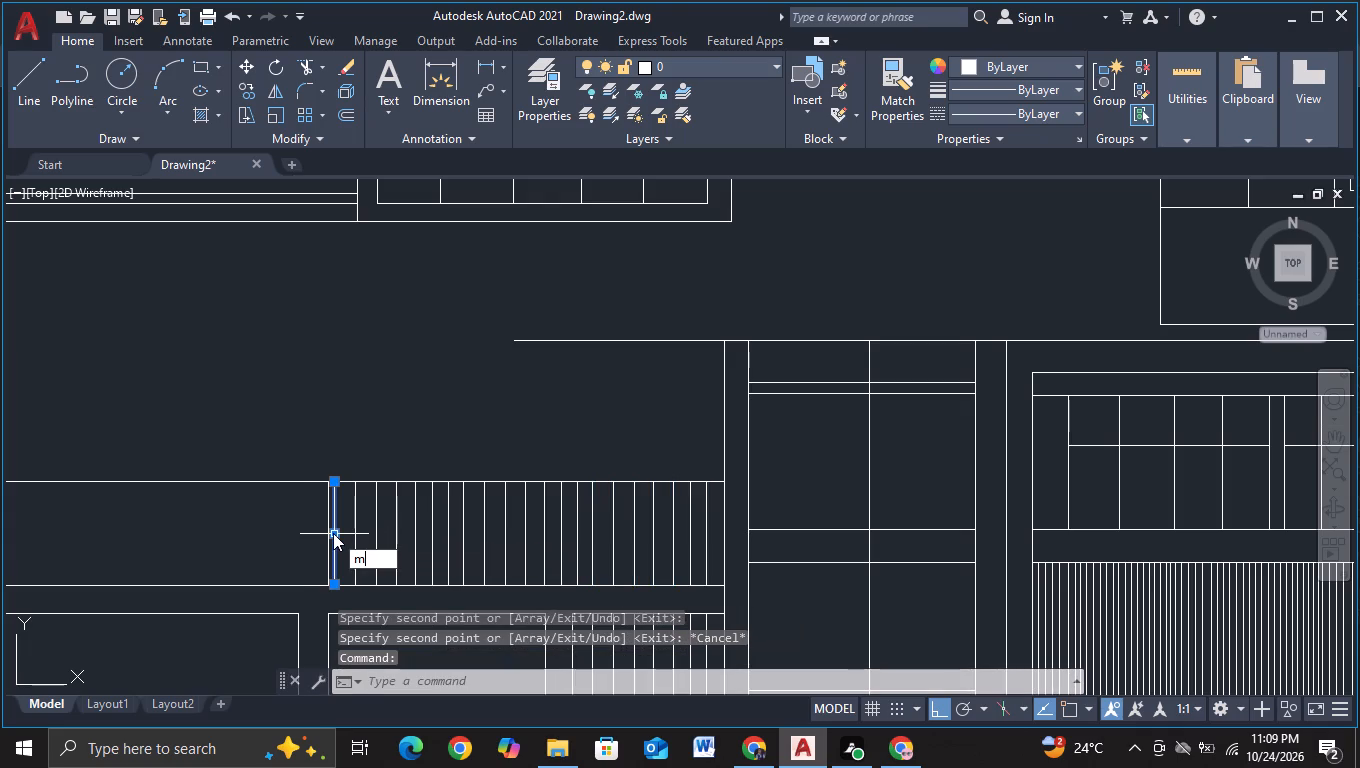
{"action": "left_click", "coordinate": [396, 577]}
{"action": "left_click", "coordinate": [399, 447]}
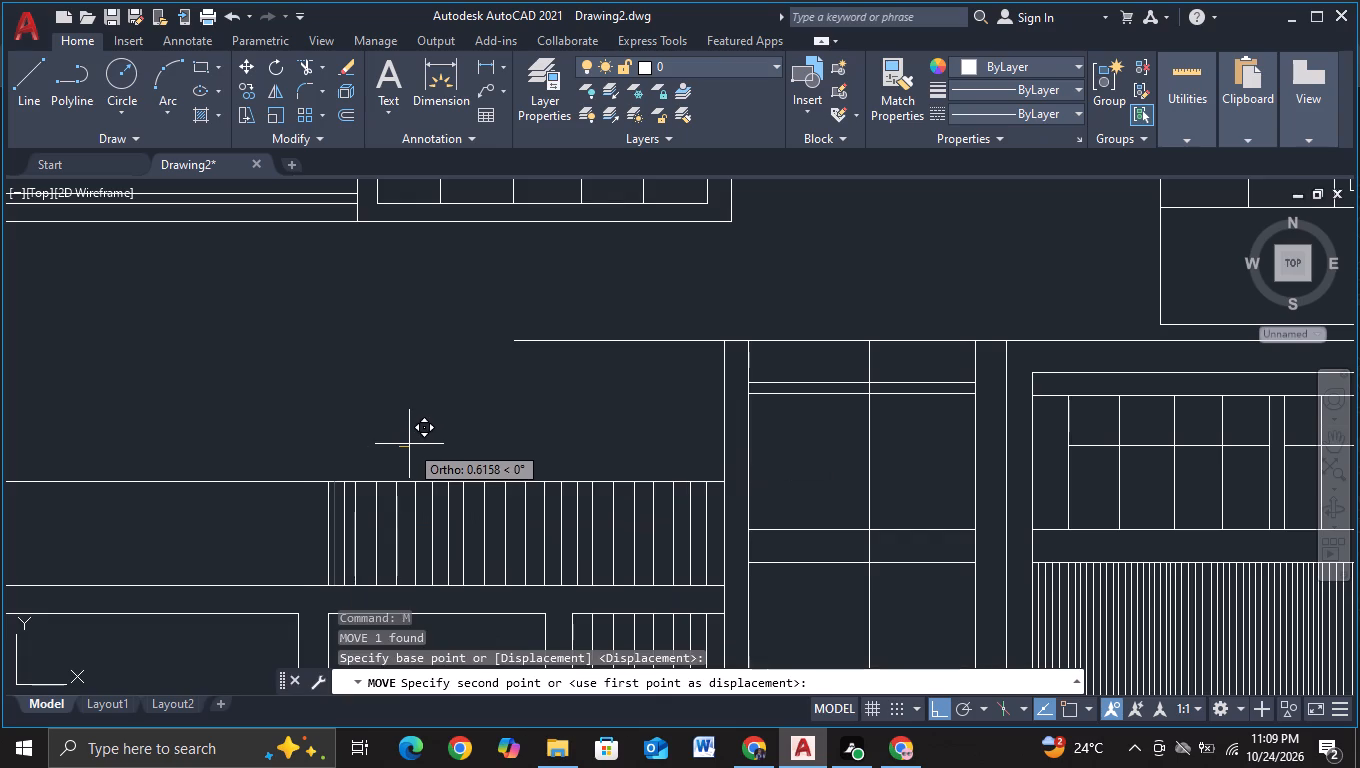
{"action": "left_click", "coordinate": [406, 444]}
{"action": "key", "text": "Escape"}
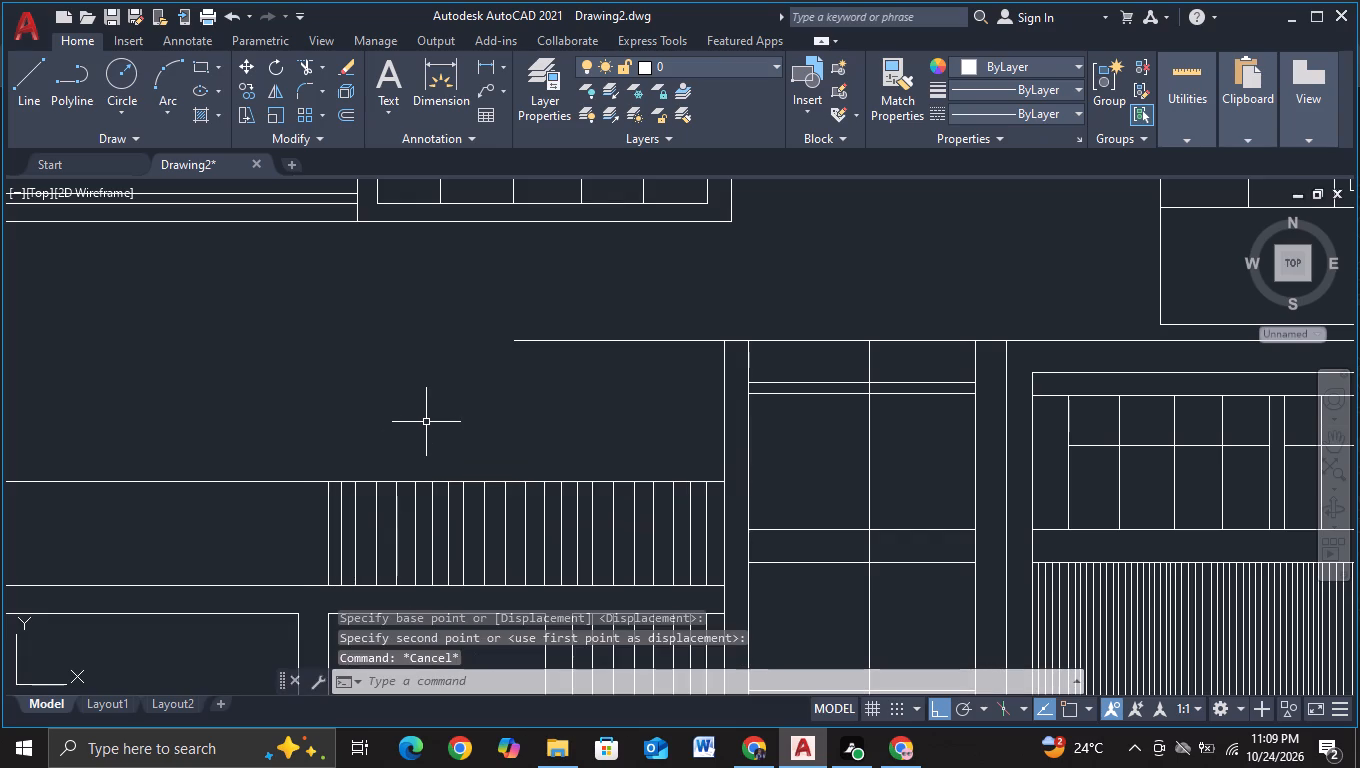
Move the leftmost copied bar about 0.37 units left, toward the outline's vertical end line.
{"action": "left_click", "coordinate": [340, 526]}
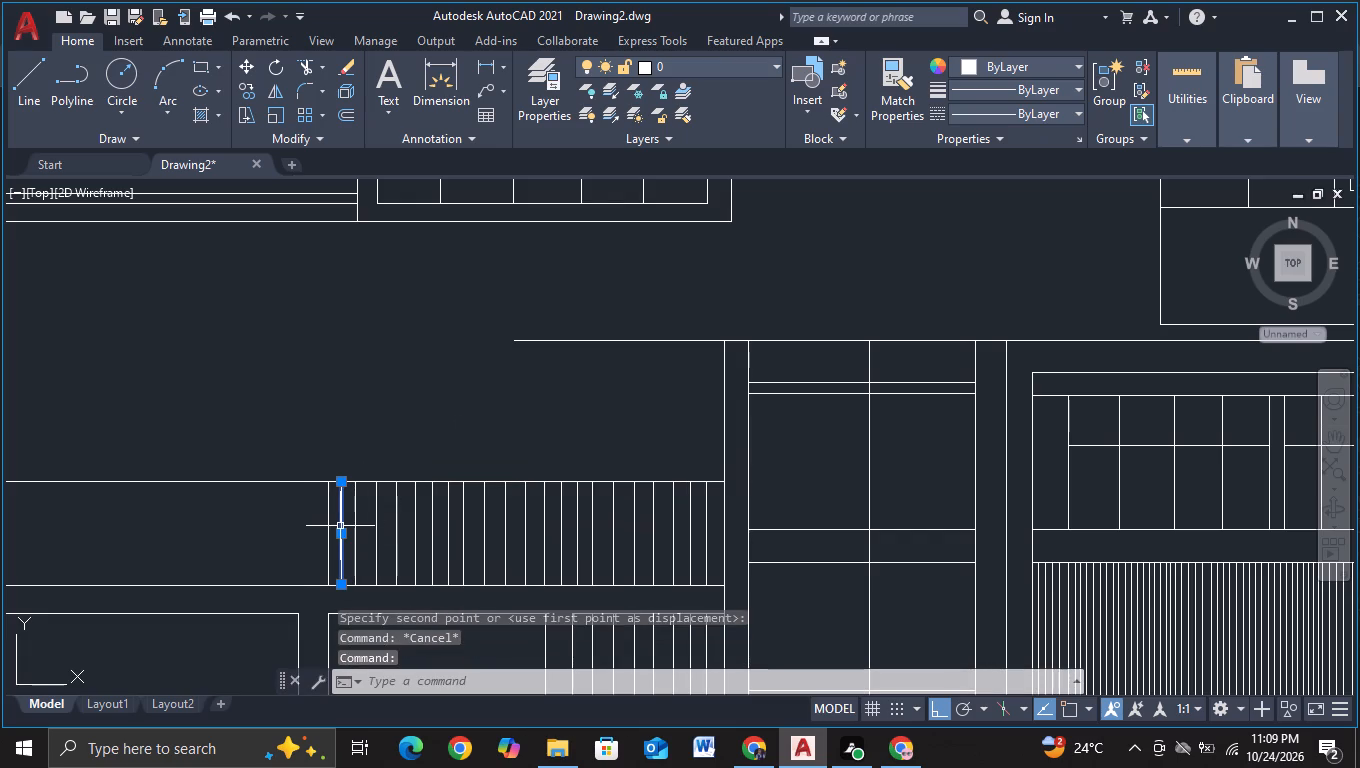
{"action": "key", "text": "m"}
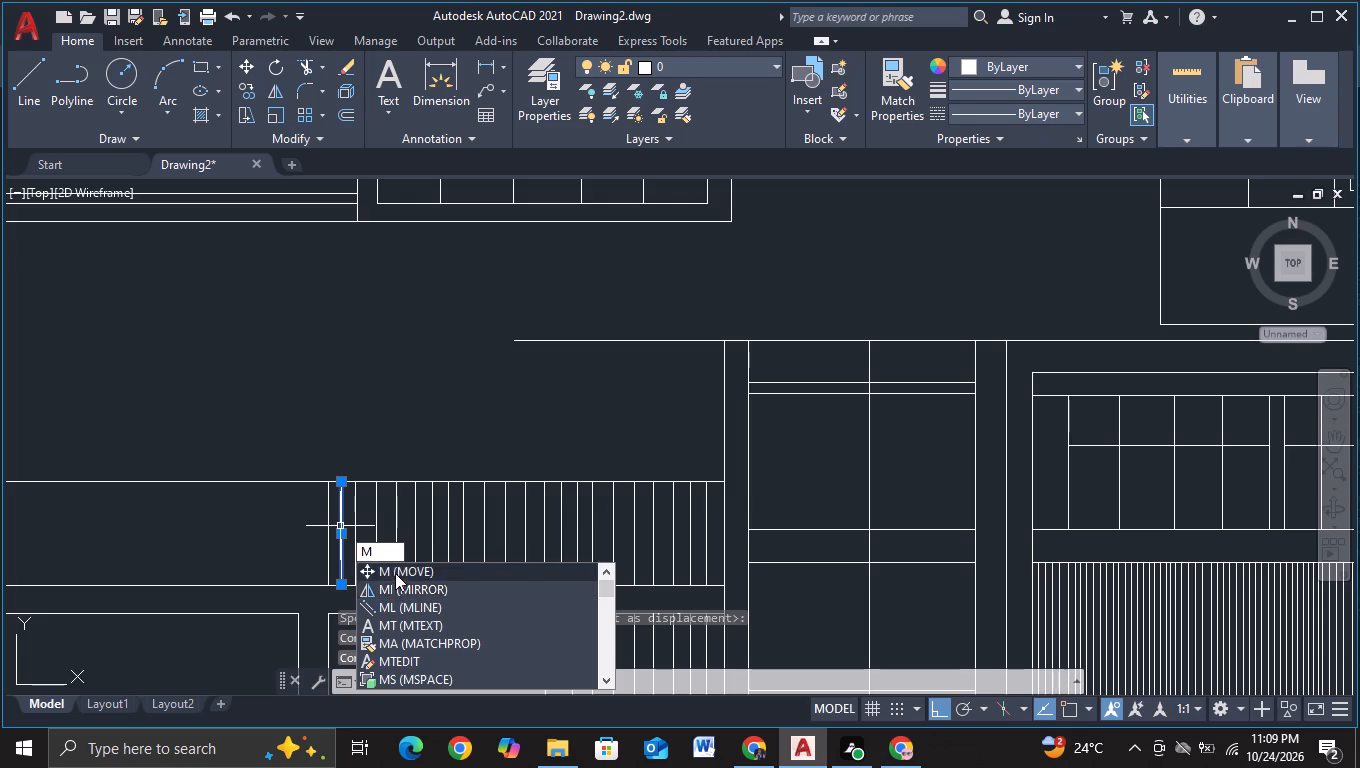
{"action": "left_click", "coordinate": [395, 573]}
{"action": "left_click", "coordinate": [395, 568]}
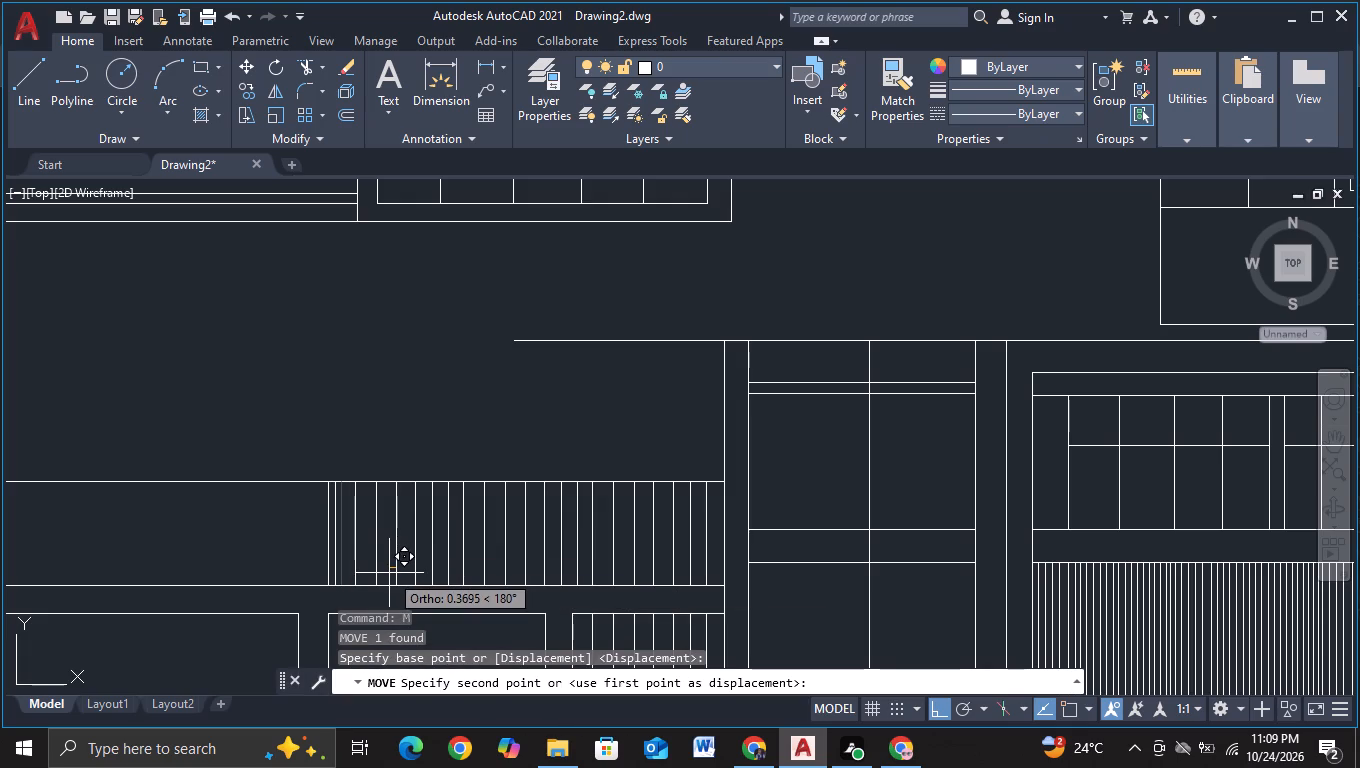
{"action": "left_click", "coordinate": [389, 573]}
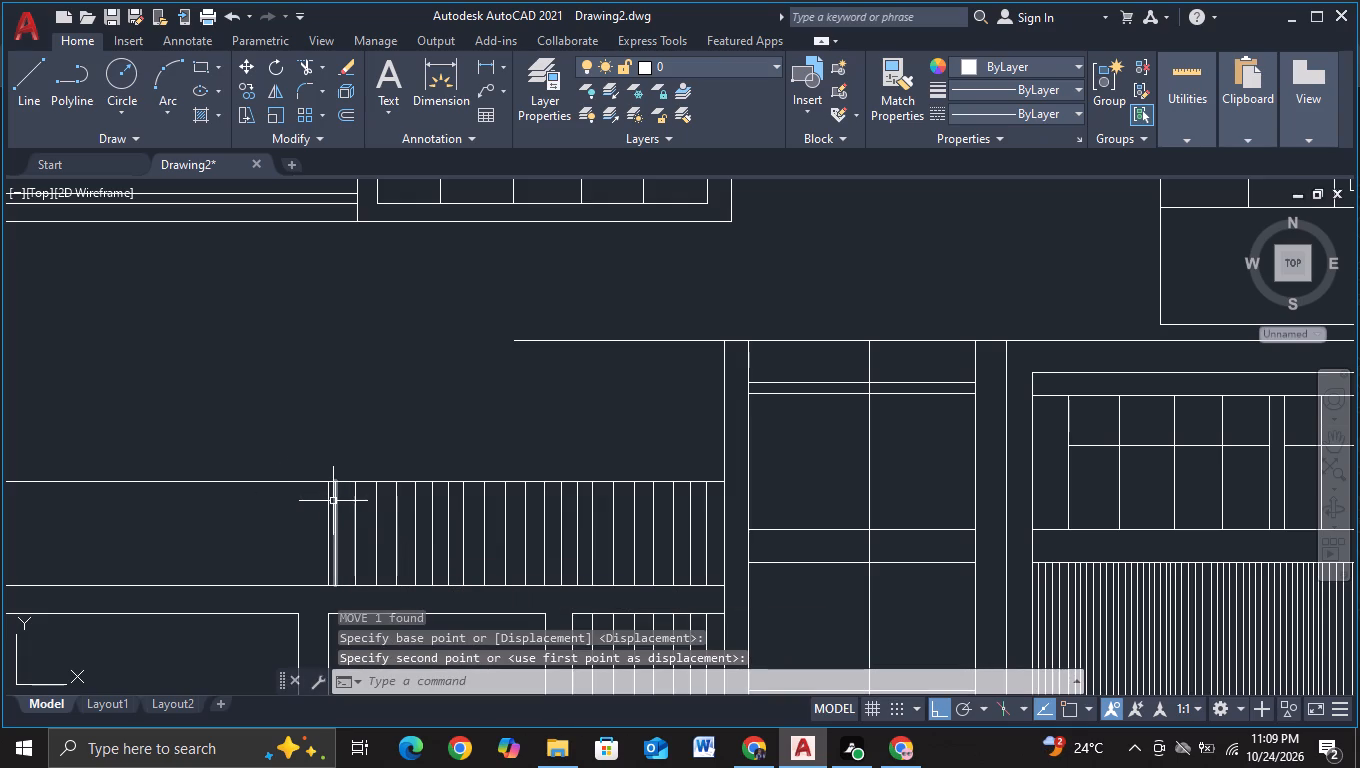
Delete the upper outline's vertical end line beside the leftmost railing bar.
{"action": "left_click", "coordinate": [327, 505]}
{"action": "key", "text": "Delete"}
{"action": "scroll", "coordinate": [327, 498], "scroll_direction": "down", "scroll_amount": 1}
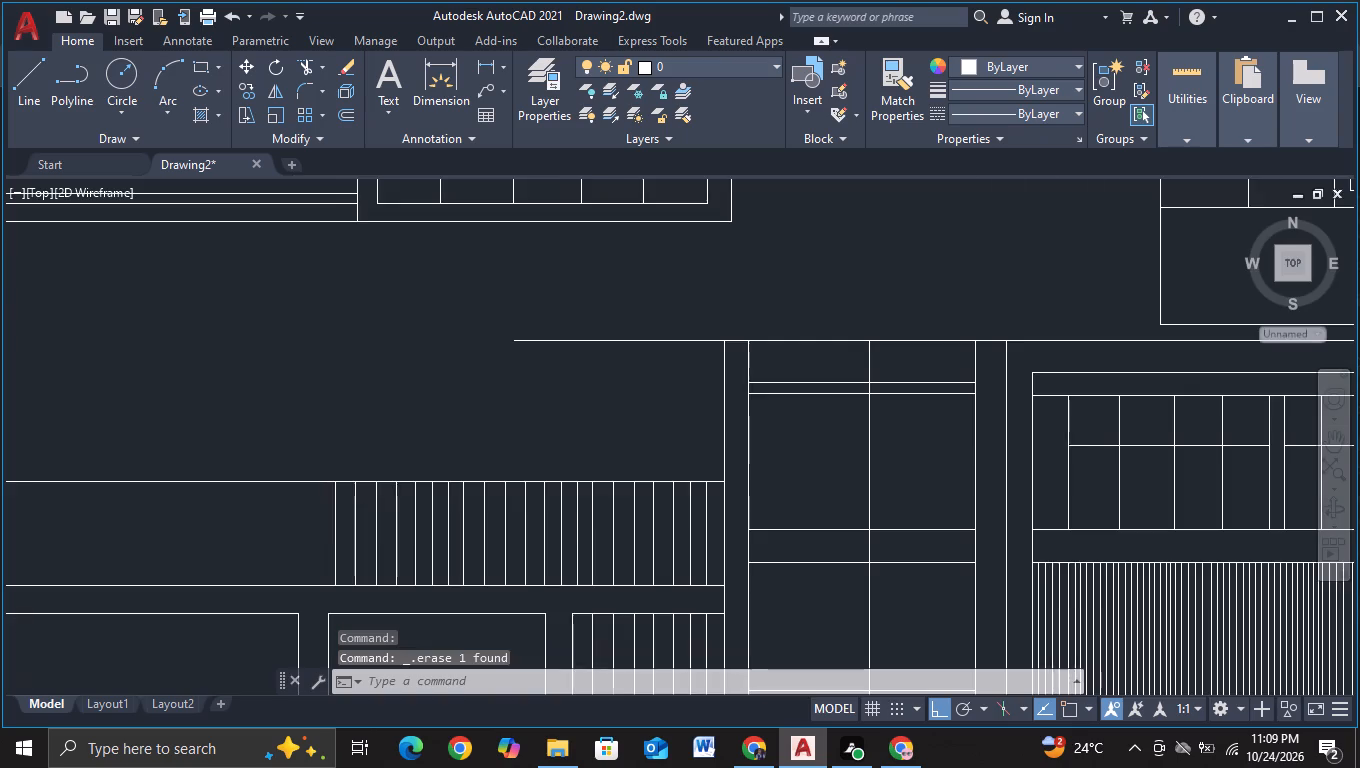
{"action": "scroll", "coordinate": [327, 498], "scroll_direction": "down", "scroll_amount": 1}
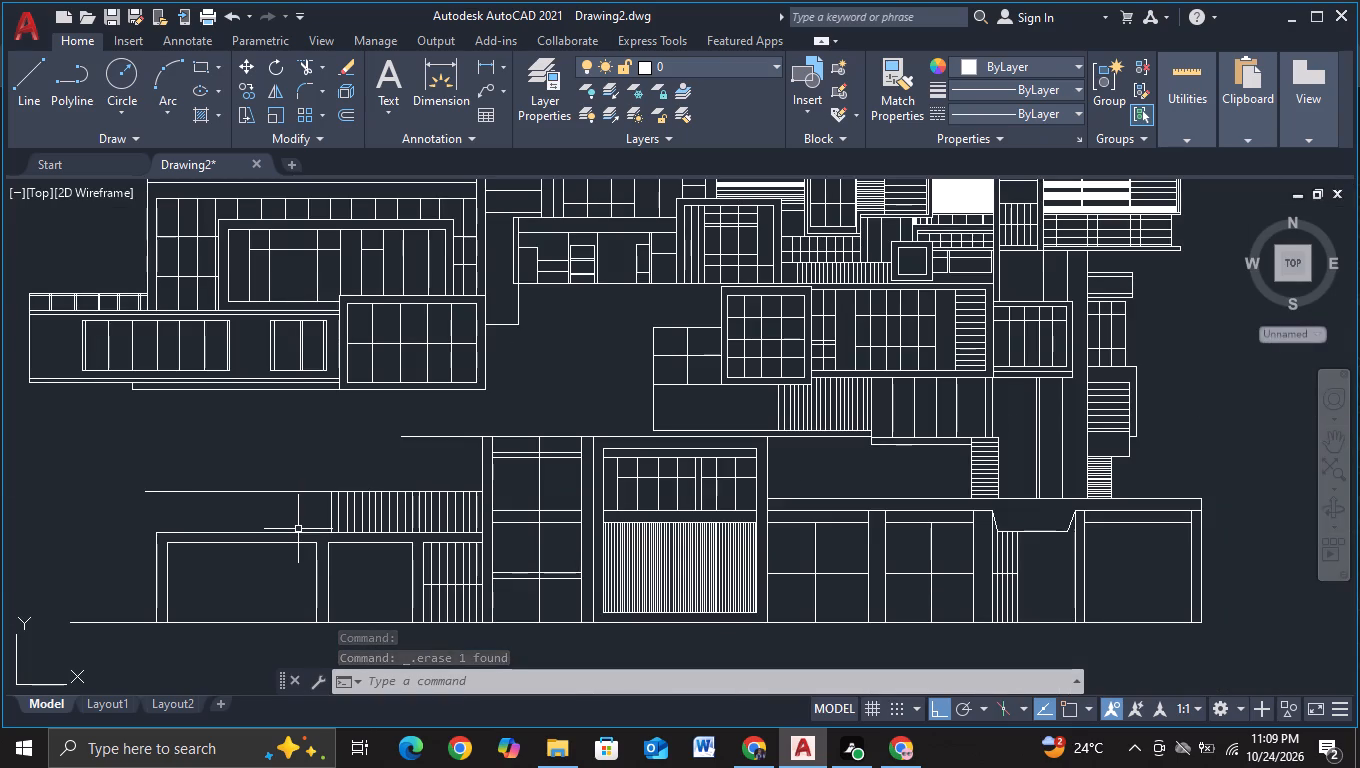
Copy the two collinear lines along the top of the upper railing a short distance upward to form a double edge.
{"action": "left_click", "coordinate": [191, 491]}
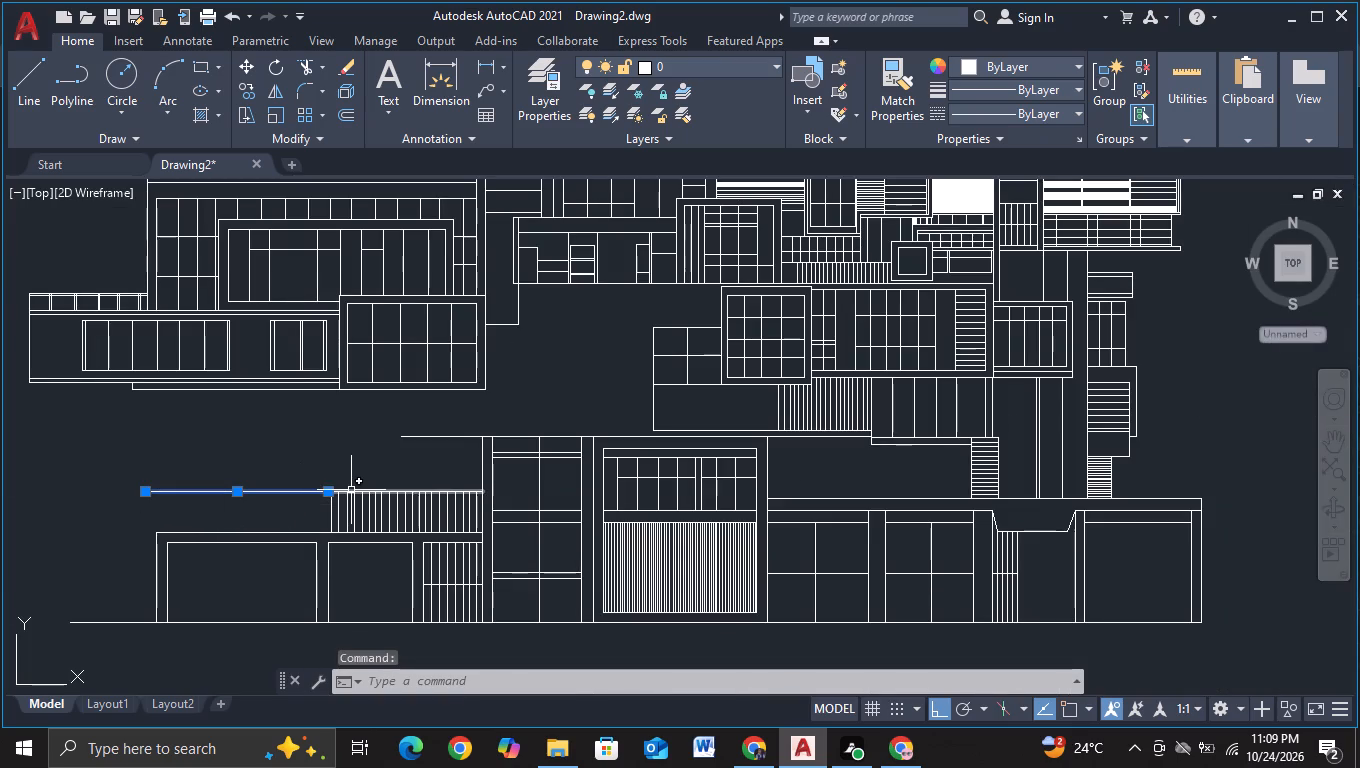
{"action": "left_click", "coordinate": [351, 491]}
{"action": "key", "text": "c"}
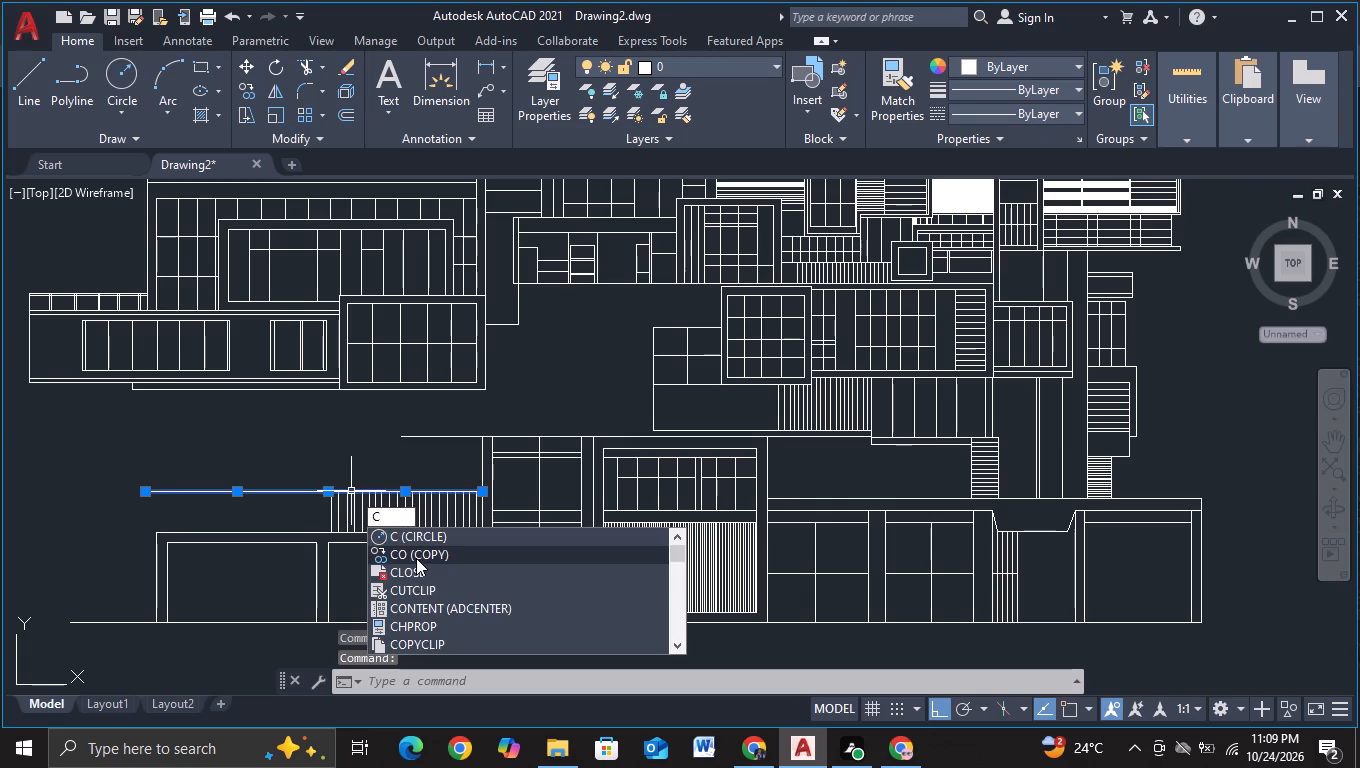
{"action": "left_click", "coordinate": [416, 558]}
{"action": "left_click", "coordinate": [387, 465]}
{"action": "left_click", "coordinate": [388, 459]}
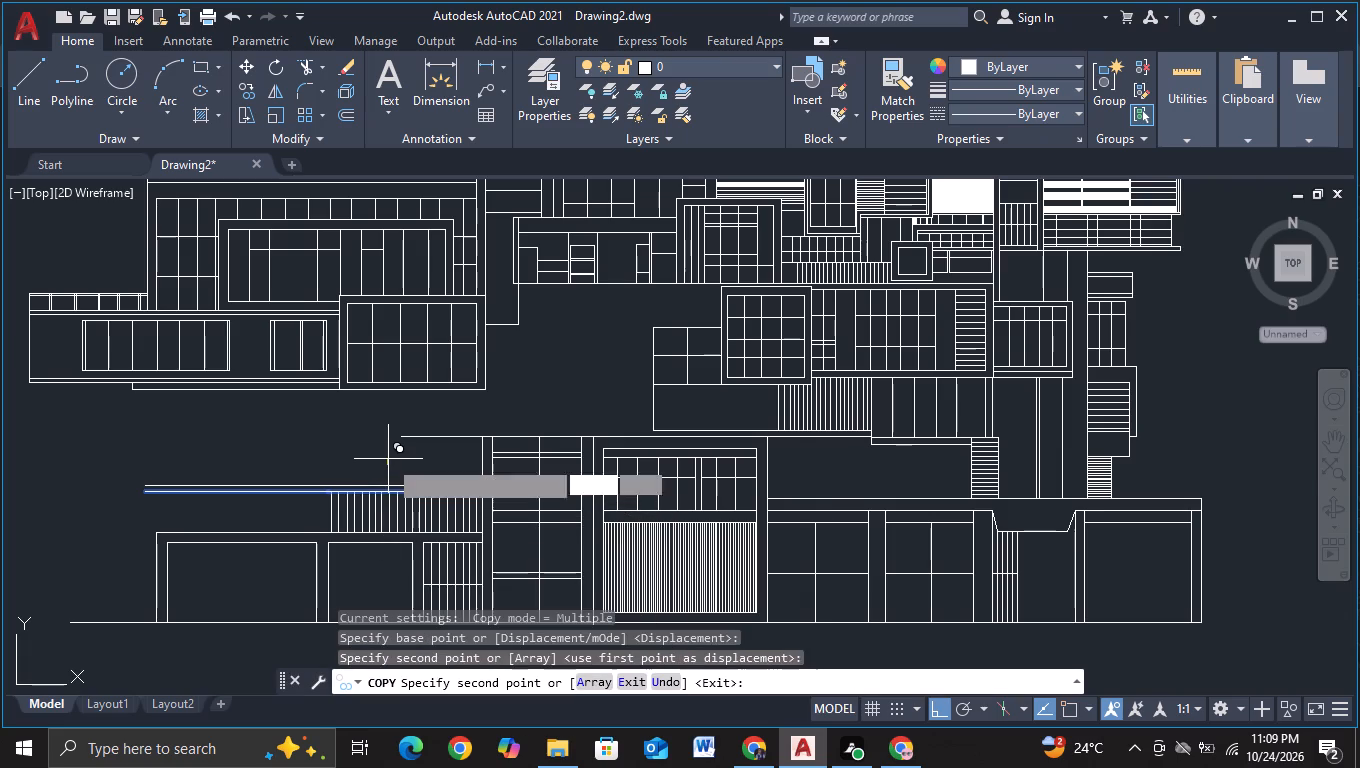
{"action": "key", "text": "Escape"}
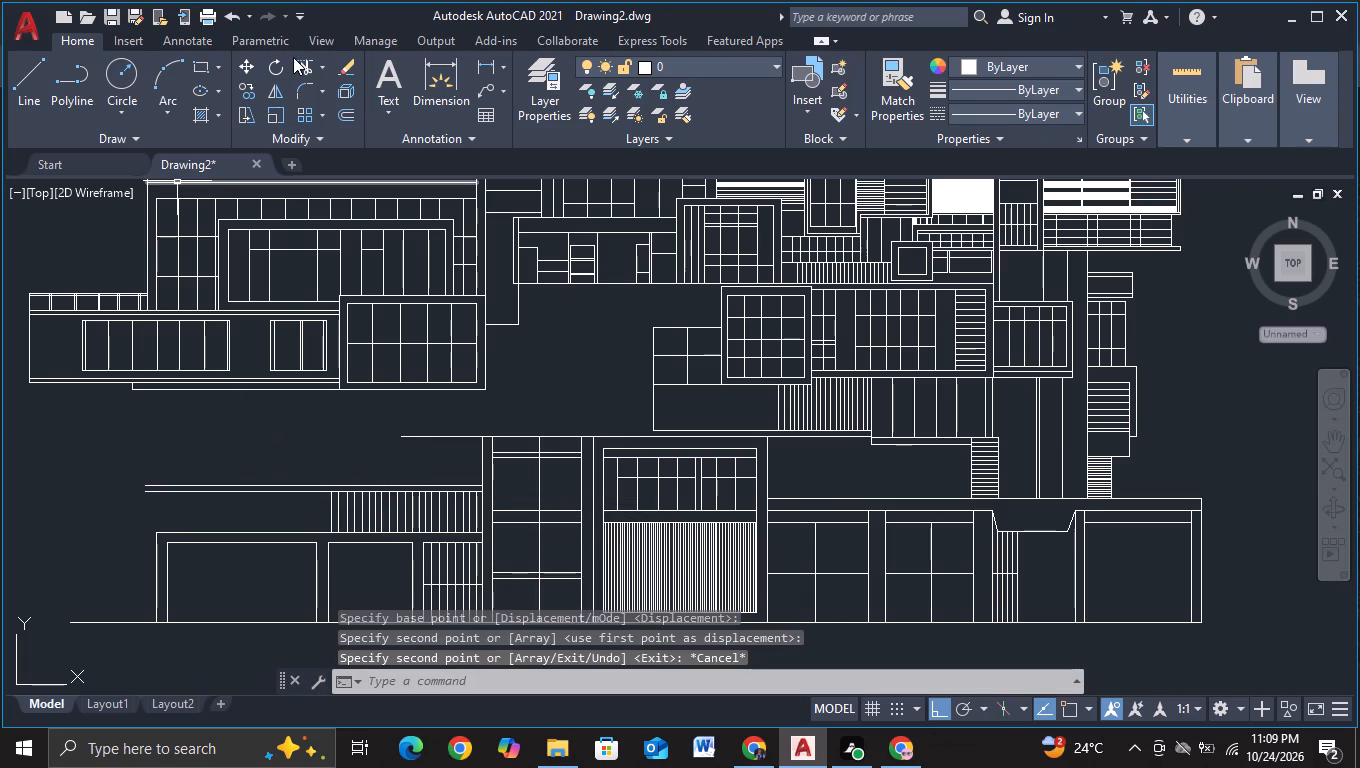
Trim the lower edge line between the two leftmost railing bars to open a gap there.
{"action": "left_click", "coordinate": [300, 64]}
{"action": "scroll", "coordinate": [327, 413], "scroll_direction": "up", "scroll_amount": 1}
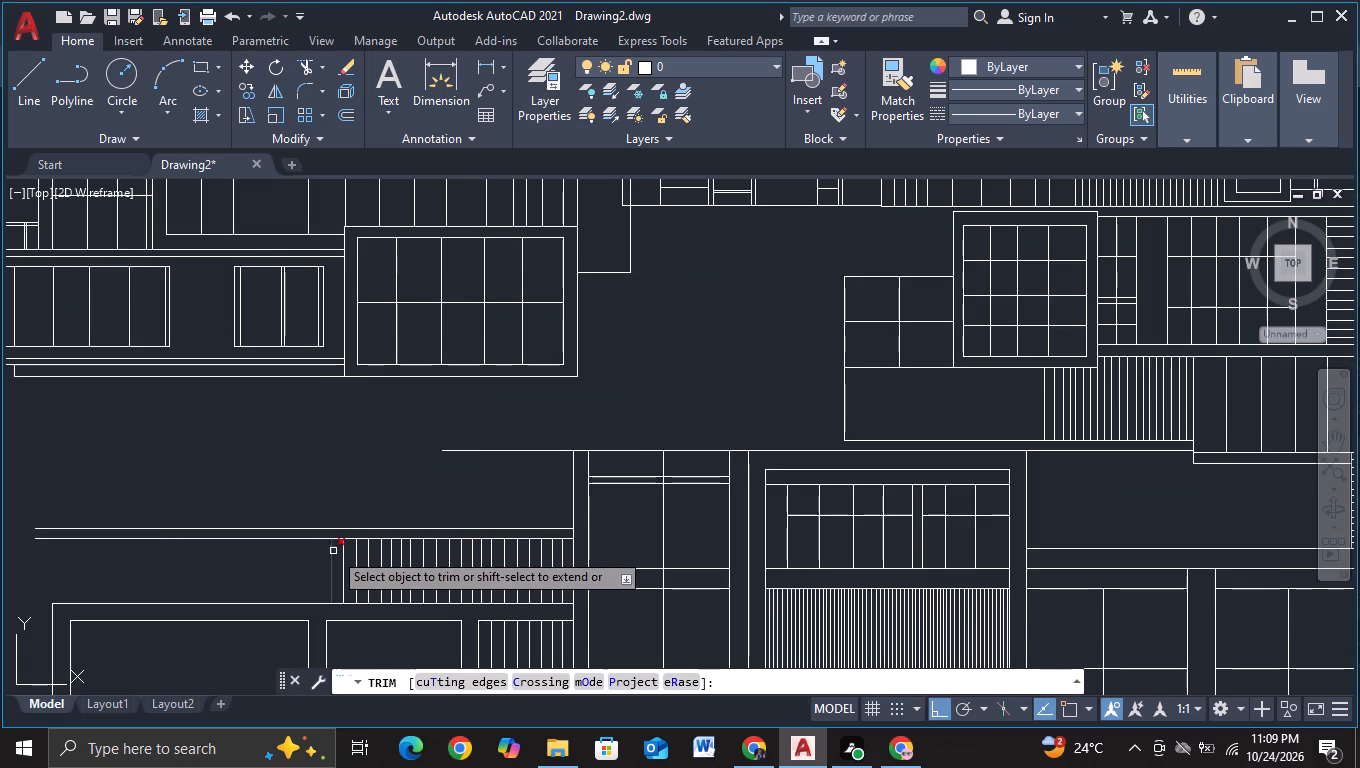
{"action": "left_click", "coordinate": [339, 538]}
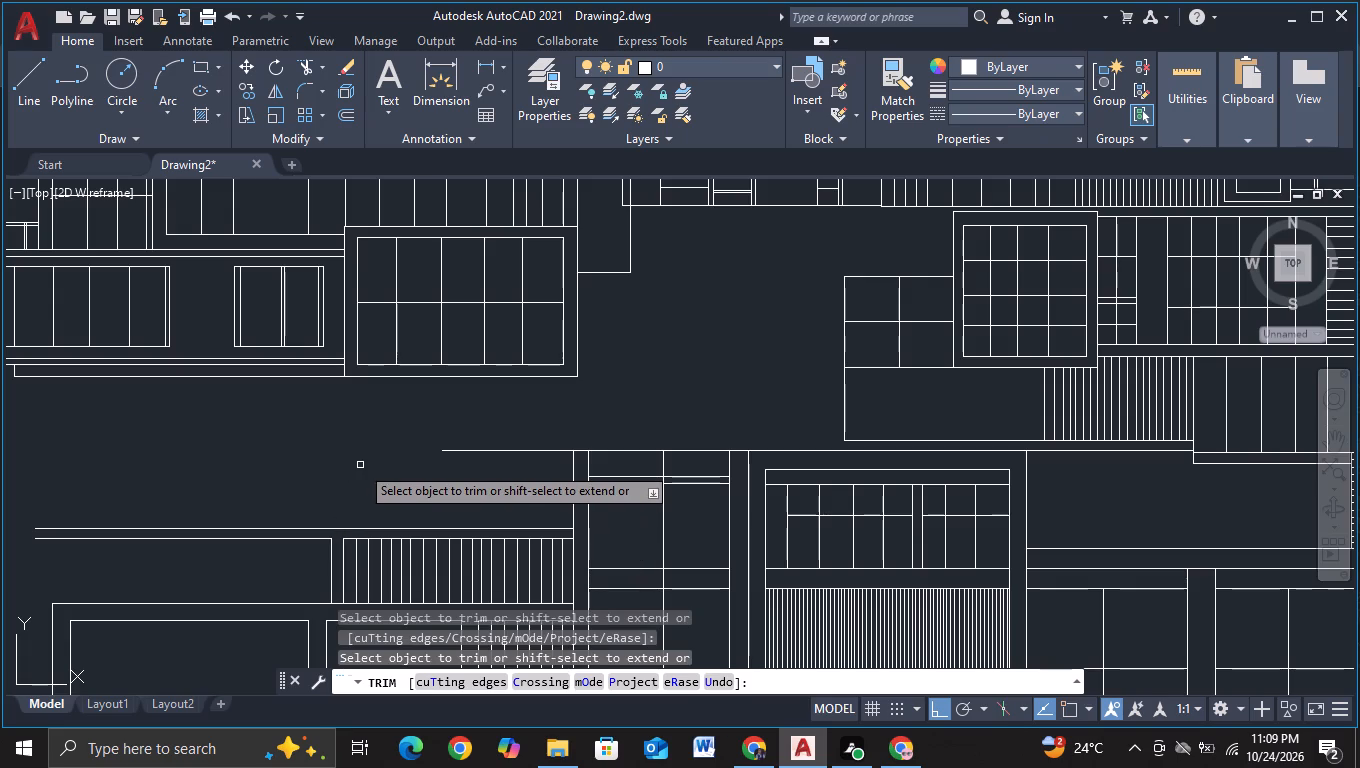
{"action": "key", "text": "Escape"}
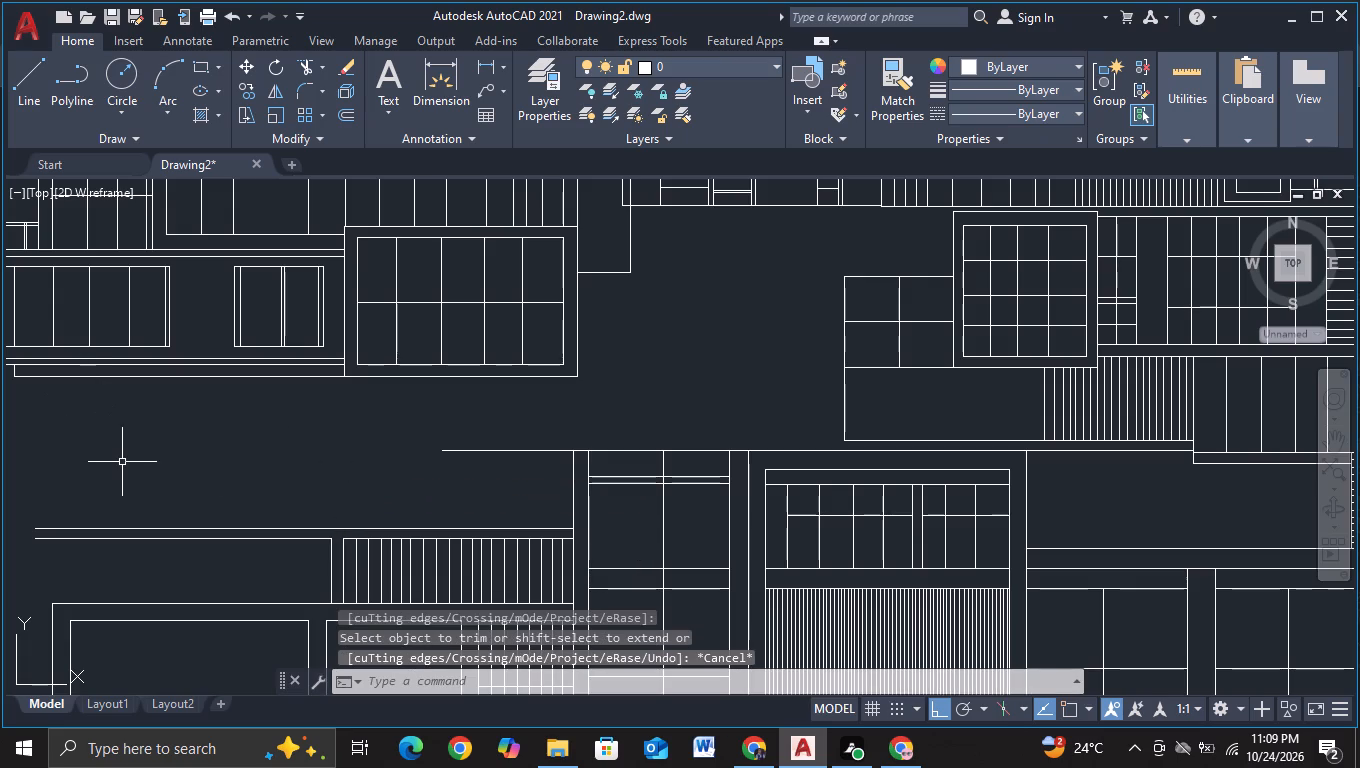
Draw a vertical line crossing the double edge and the block's top lines, left of the railing.
{"action": "middle_click_drag", "start_coordinate": [122, 464], "coordinate": [218, 453]}
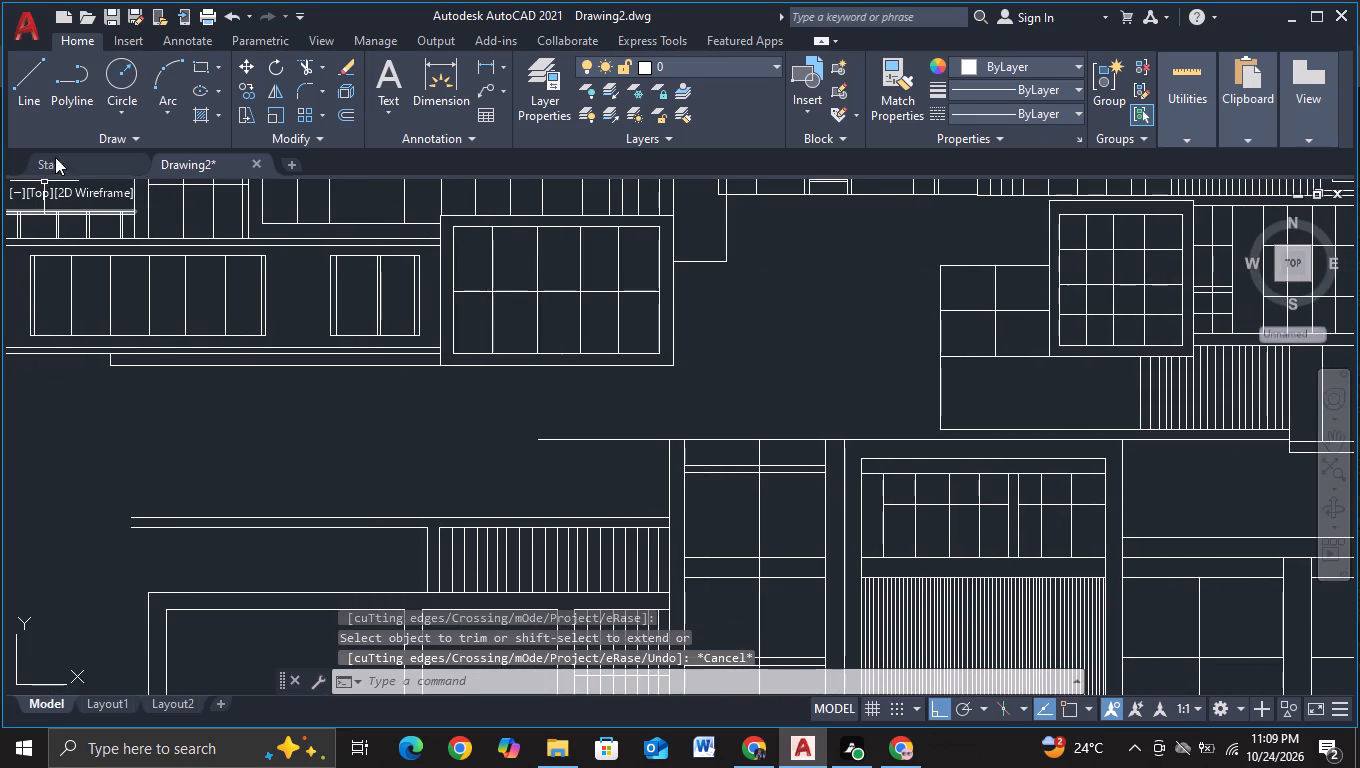
{"action": "left_click", "coordinate": [29, 98]}
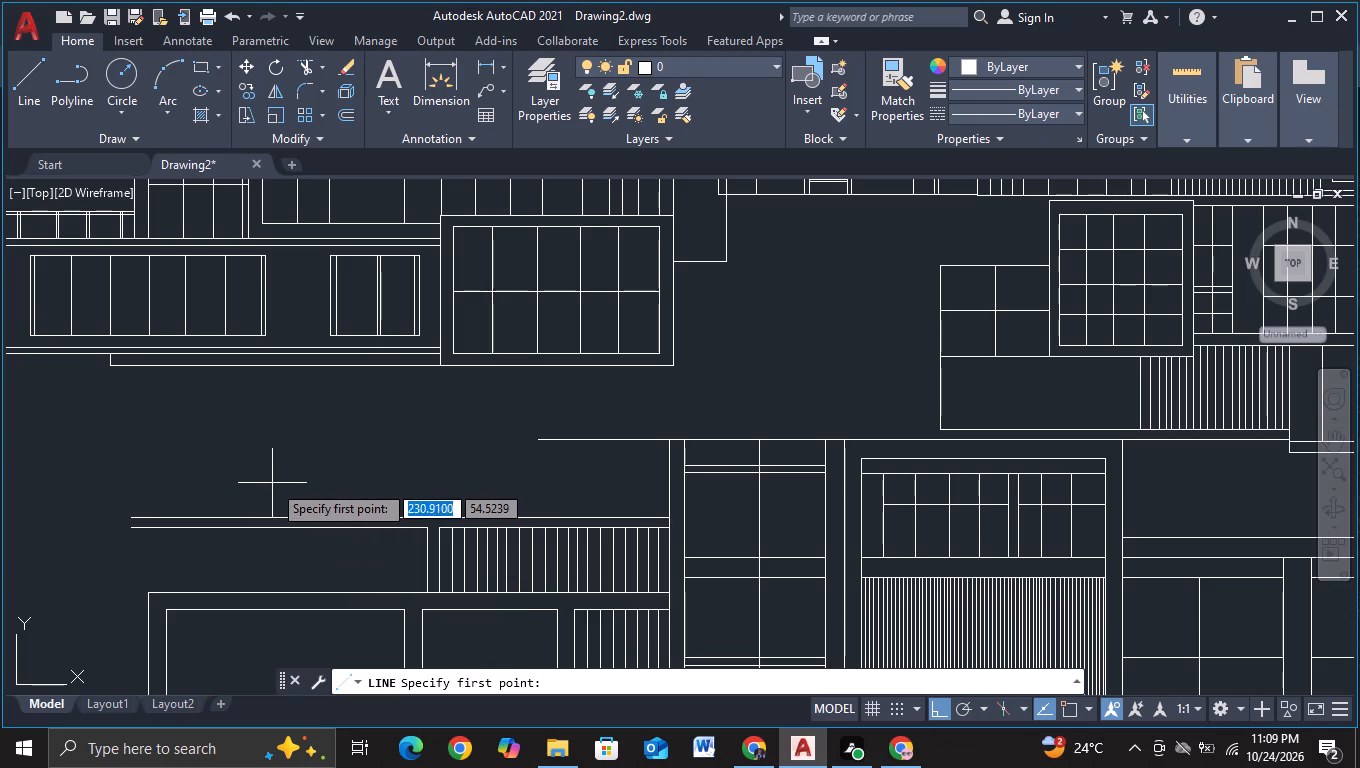
{"action": "left_click", "coordinate": [271, 483]}
{"action": "left_click", "coordinate": [267, 639]}
{"action": "key", "text": "Escape"}
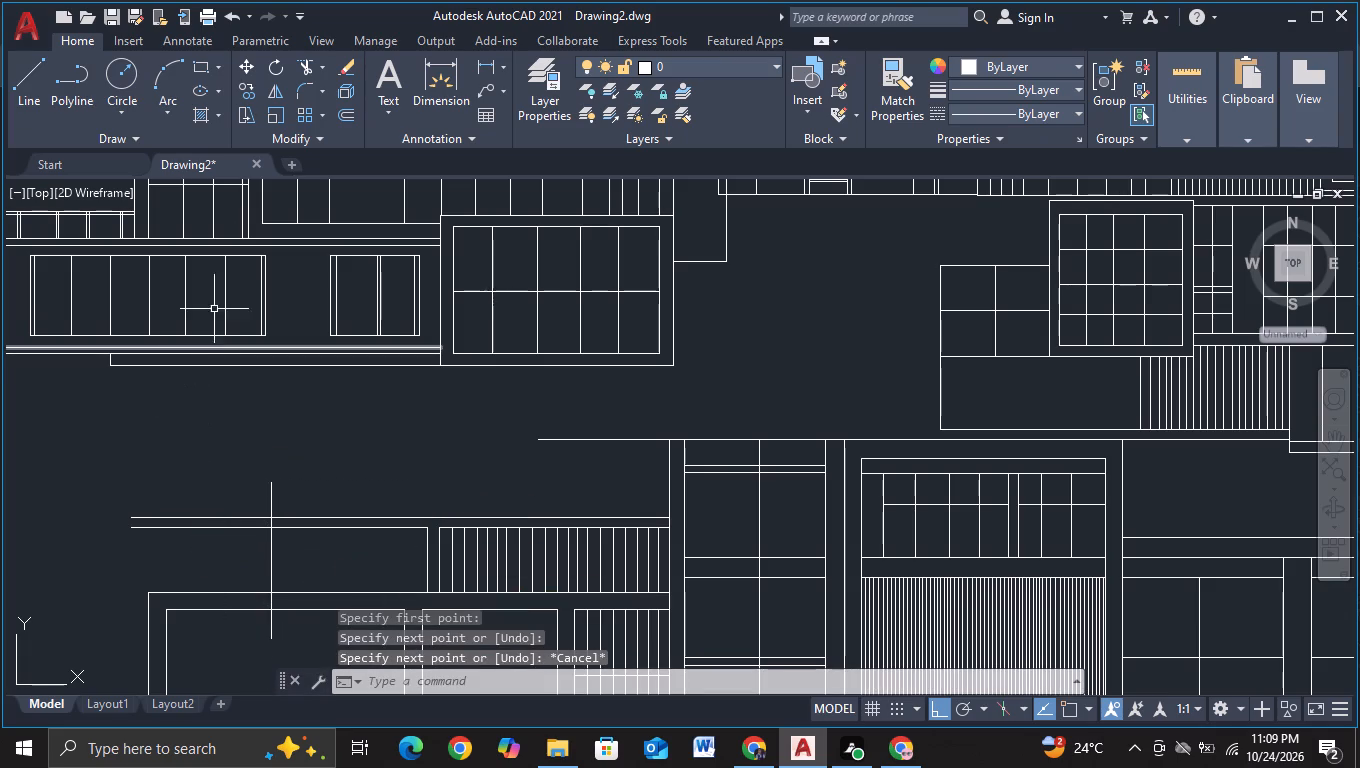
Trim the double edge left of the new vertical line, and trim that line above the edge and below the block's top line.
{"action": "left_click", "coordinate": [298, 62]}
{"action": "left_click_drag", "start_coordinate": [224, 573], "coordinate": [226, 541]}
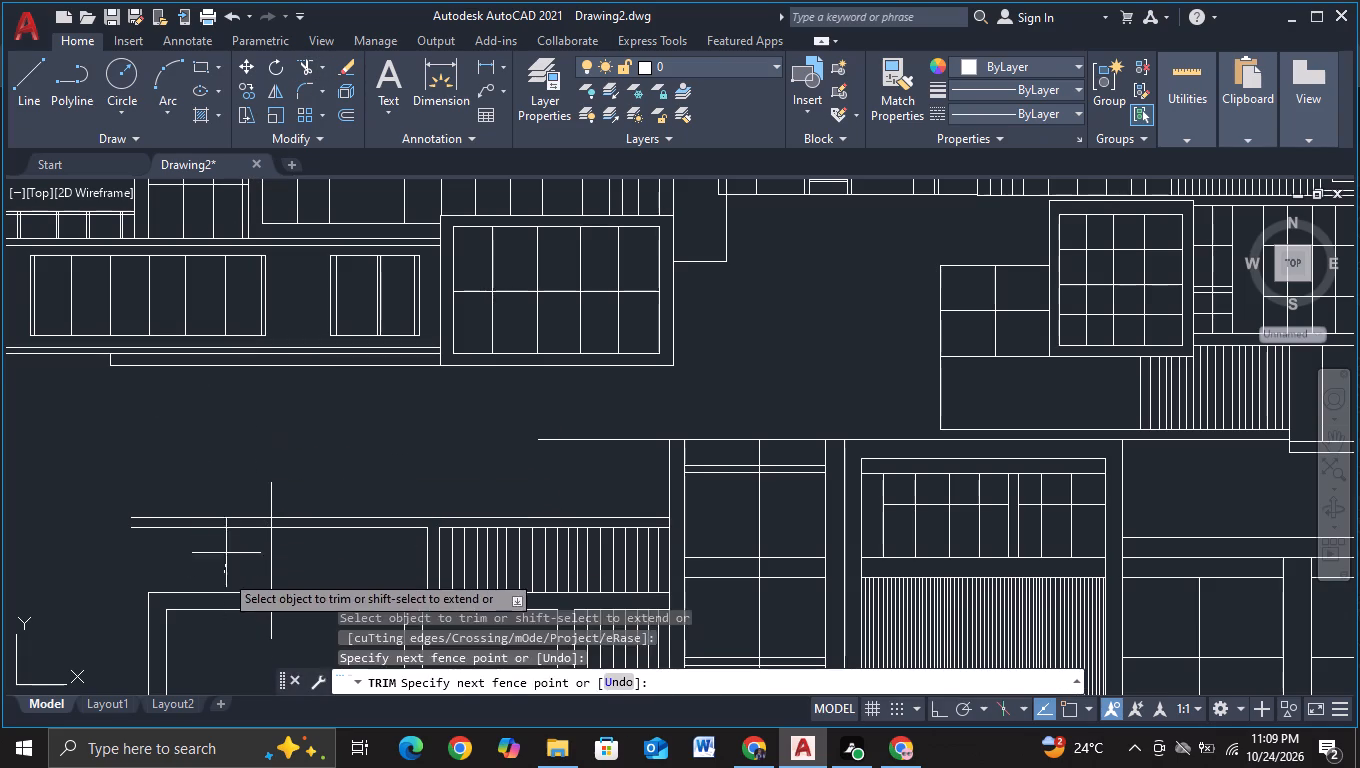
{"action": "left_click_drag", "start_coordinate": [226, 541], "coordinate": [226, 503]}
{"action": "left_click_drag", "start_coordinate": [257, 496], "coordinate": [277, 494]}
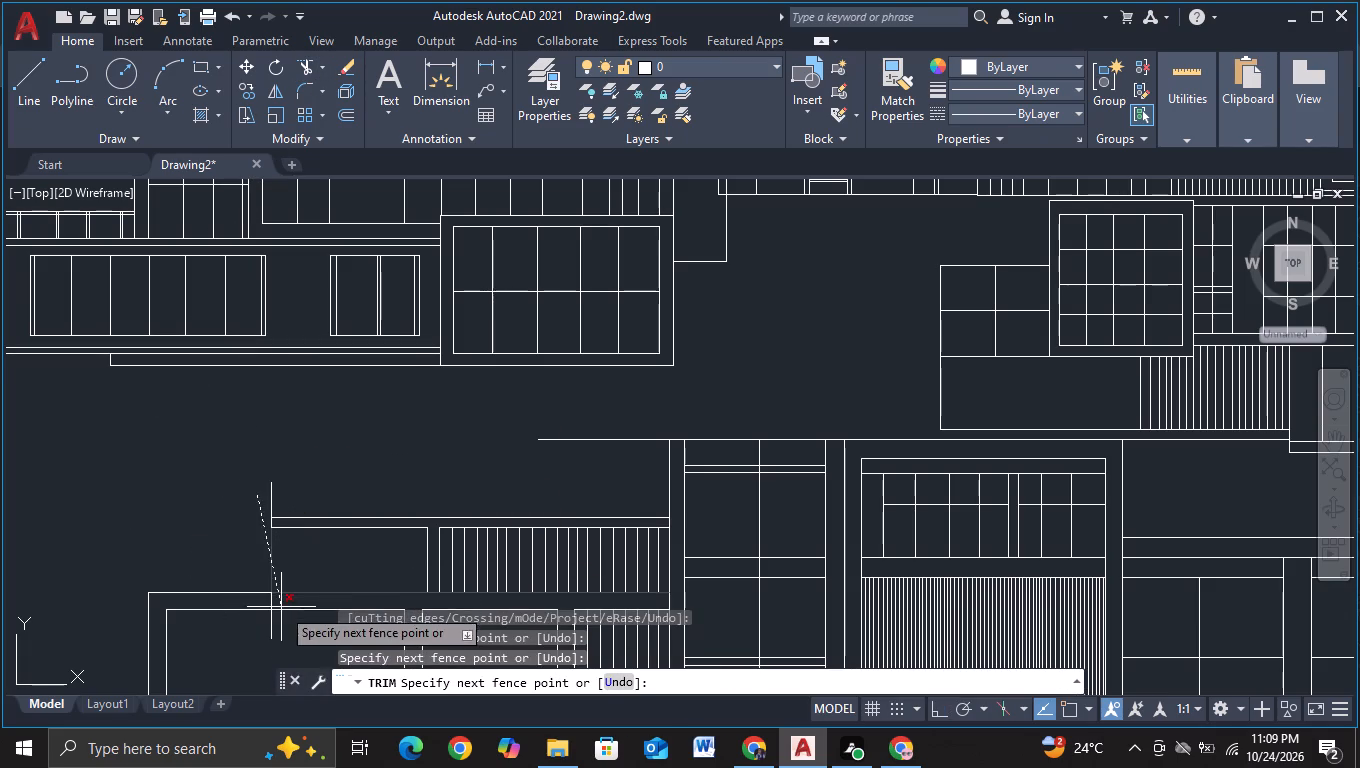
{"action": "left_click", "coordinate": [317, 486]}
{"action": "left_click", "coordinate": [253, 627]}
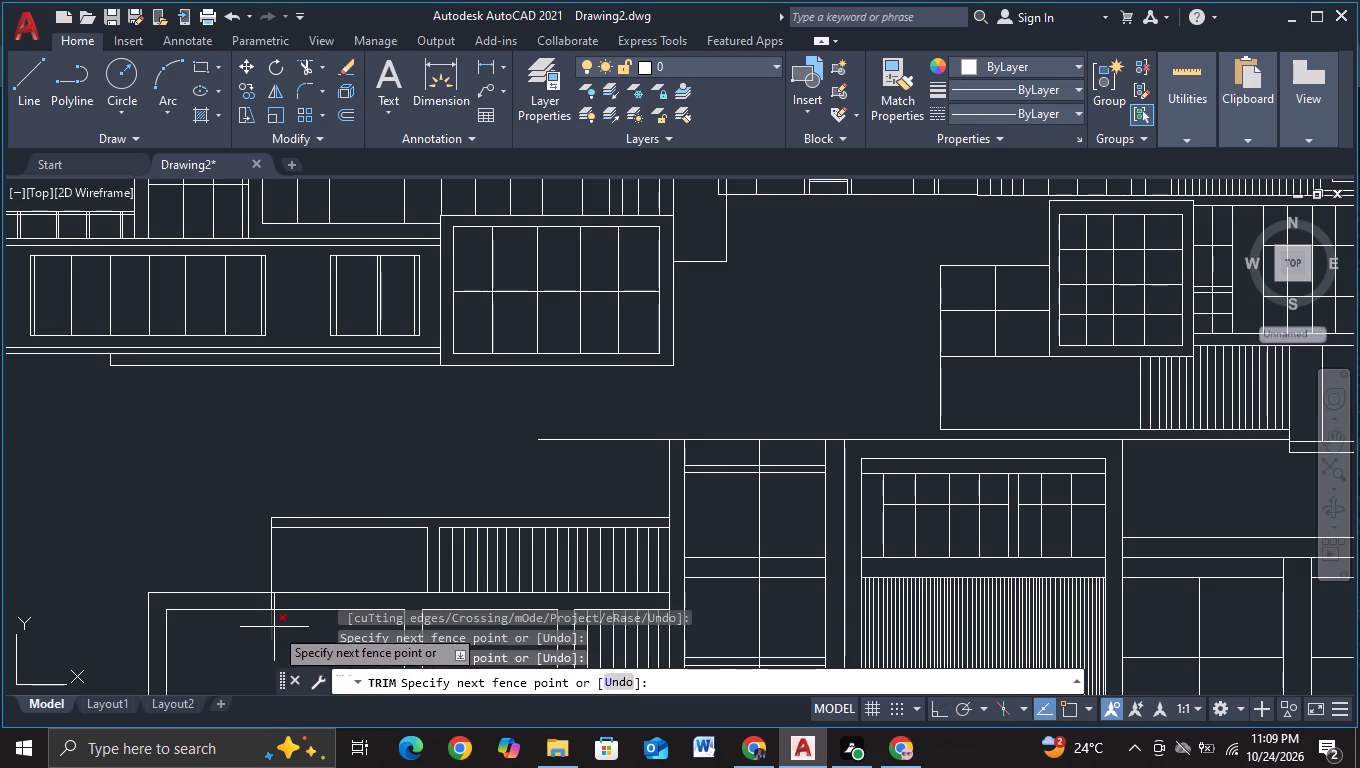
{"action": "left_click", "coordinate": [274, 627]}
{"action": "left_click", "coordinate": [264, 600]}
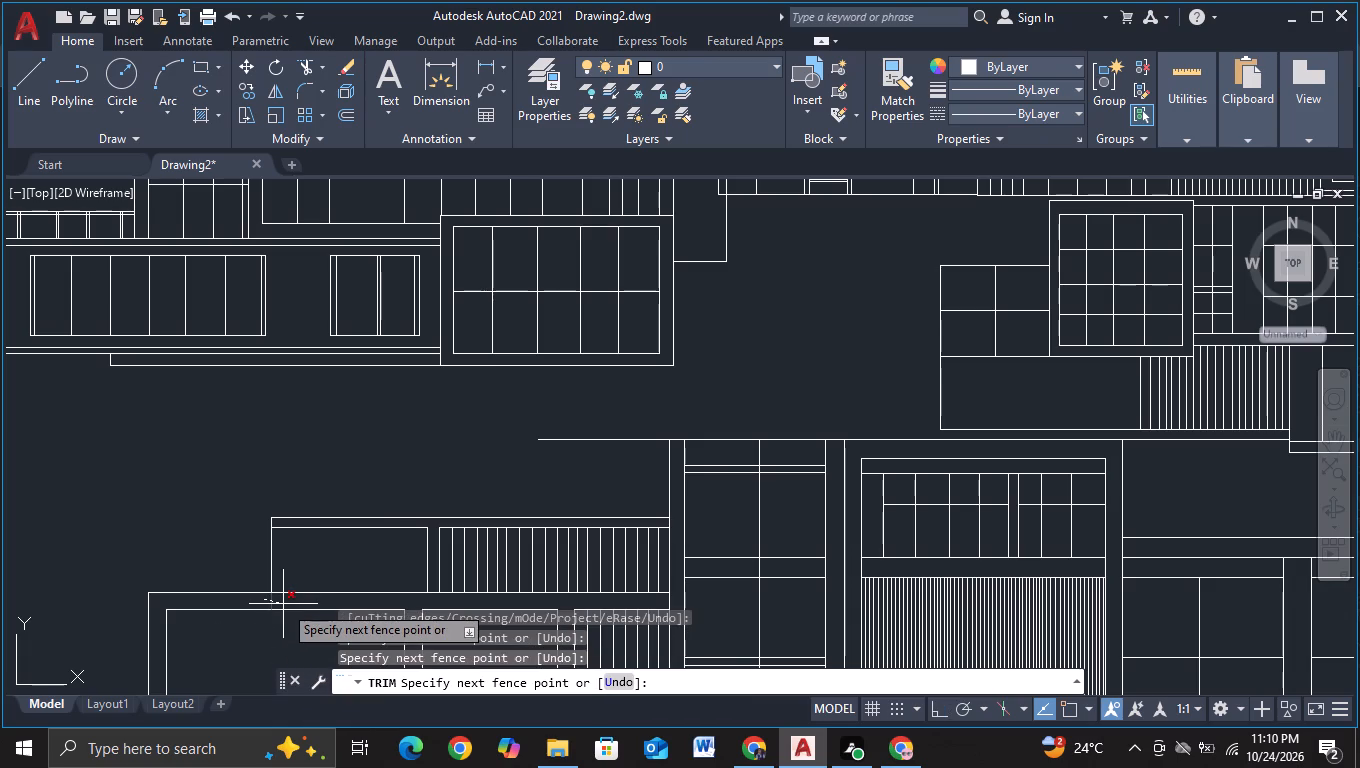
{"action": "left_click", "coordinate": [283, 604]}
{"action": "key", "text": "Escape"}
Copy the upper storey's left vertical line about 1.5 units to the left.
{"action": "left_click", "coordinate": [269, 554]}
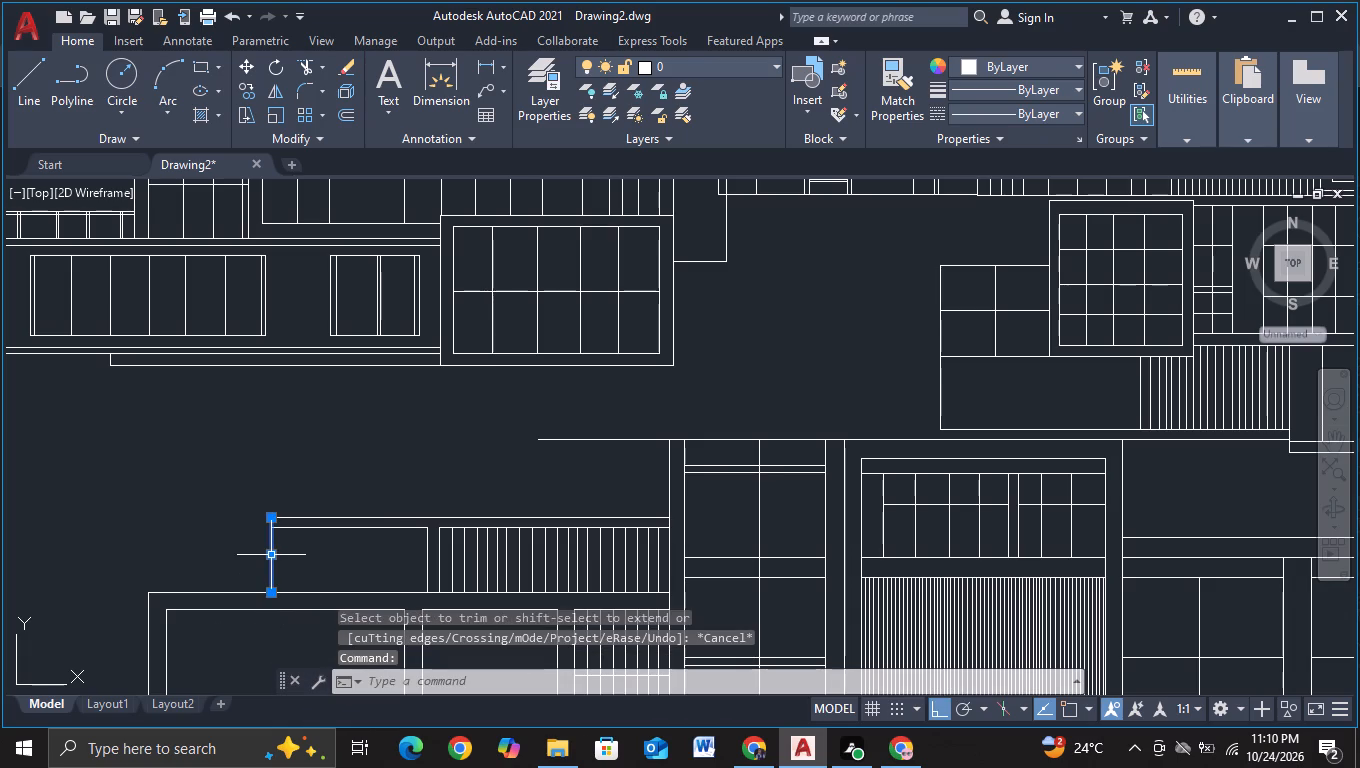
{"action": "key", "text": "c"}
{"action": "left_click", "coordinate": [333, 615]}
{"action": "left_click", "coordinate": [334, 561]}
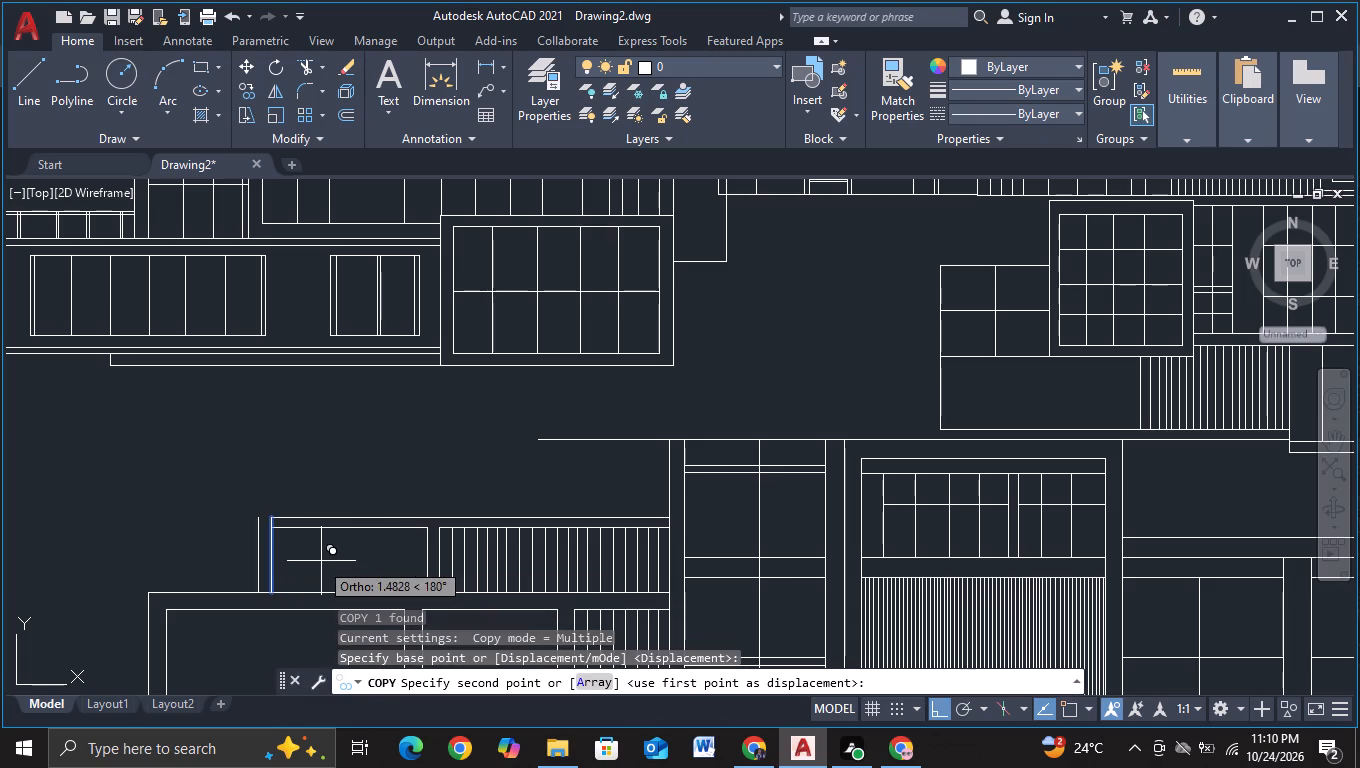
{"action": "left_click", "coordinate": [319, 562]}
{"action": "key", "text": "Escape"}
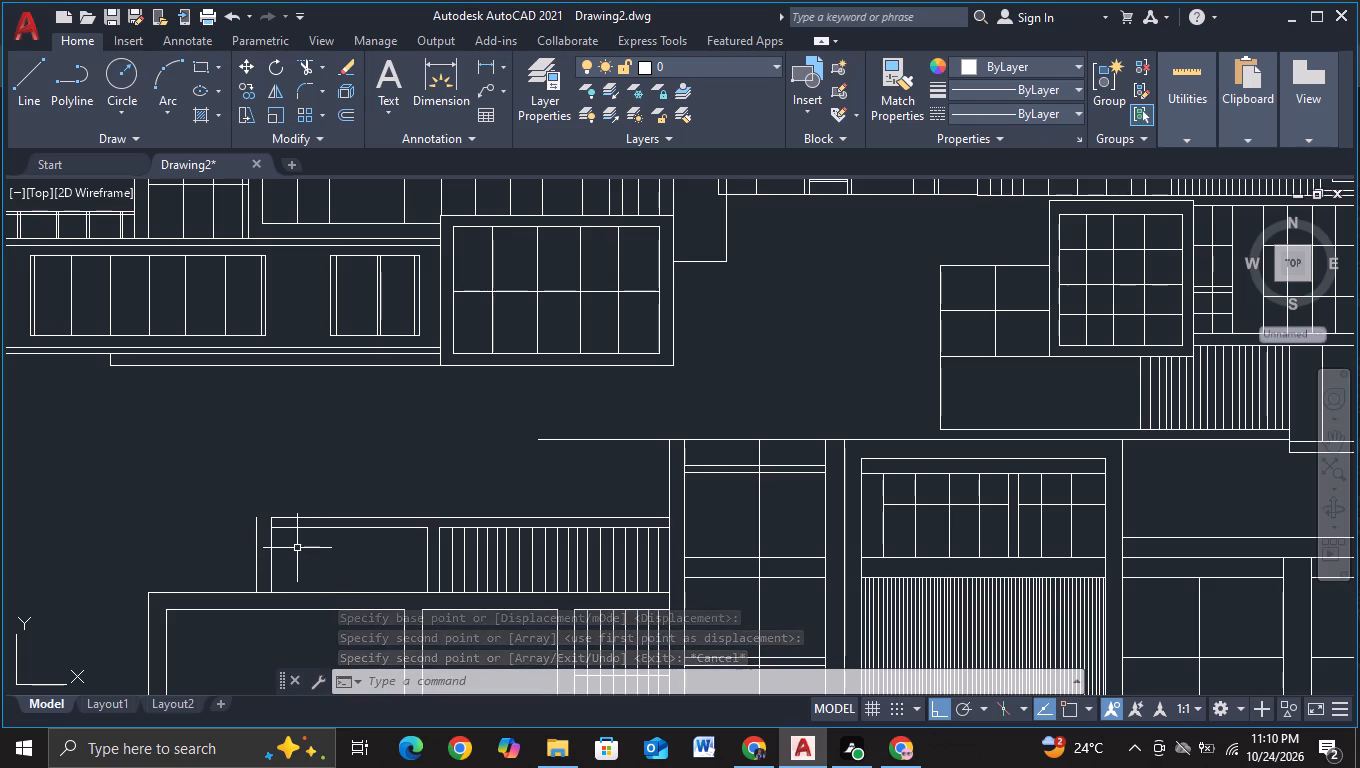
Extend the upper storey's topmost edge line left to the copied vertical line.
{"action": "key", "text": "e"}
{"action": "left_click", "coordinate": [343, 606]}
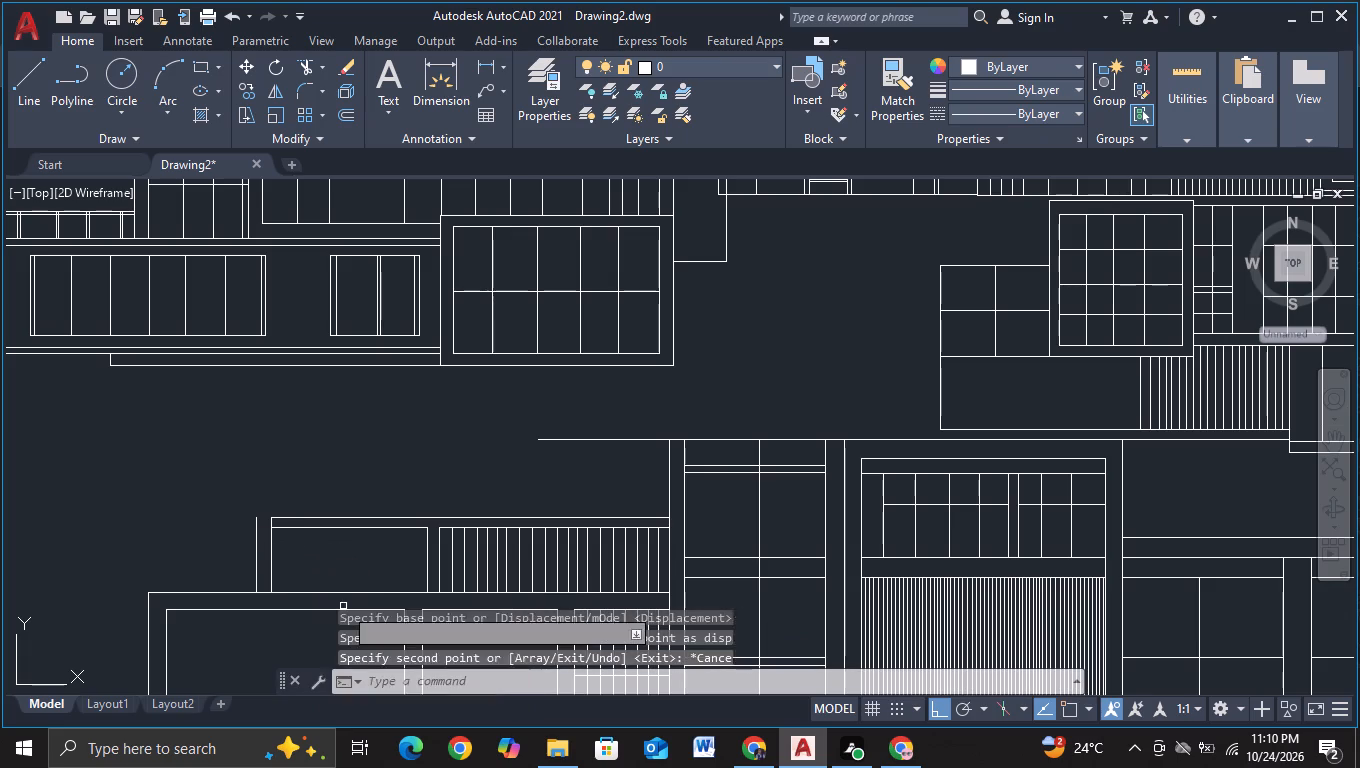
{"action": "left_click_drag", "start_coordinate": [311, 495], "coordinate": [304, 551]}
{"action": "key", "text": "Escape"}
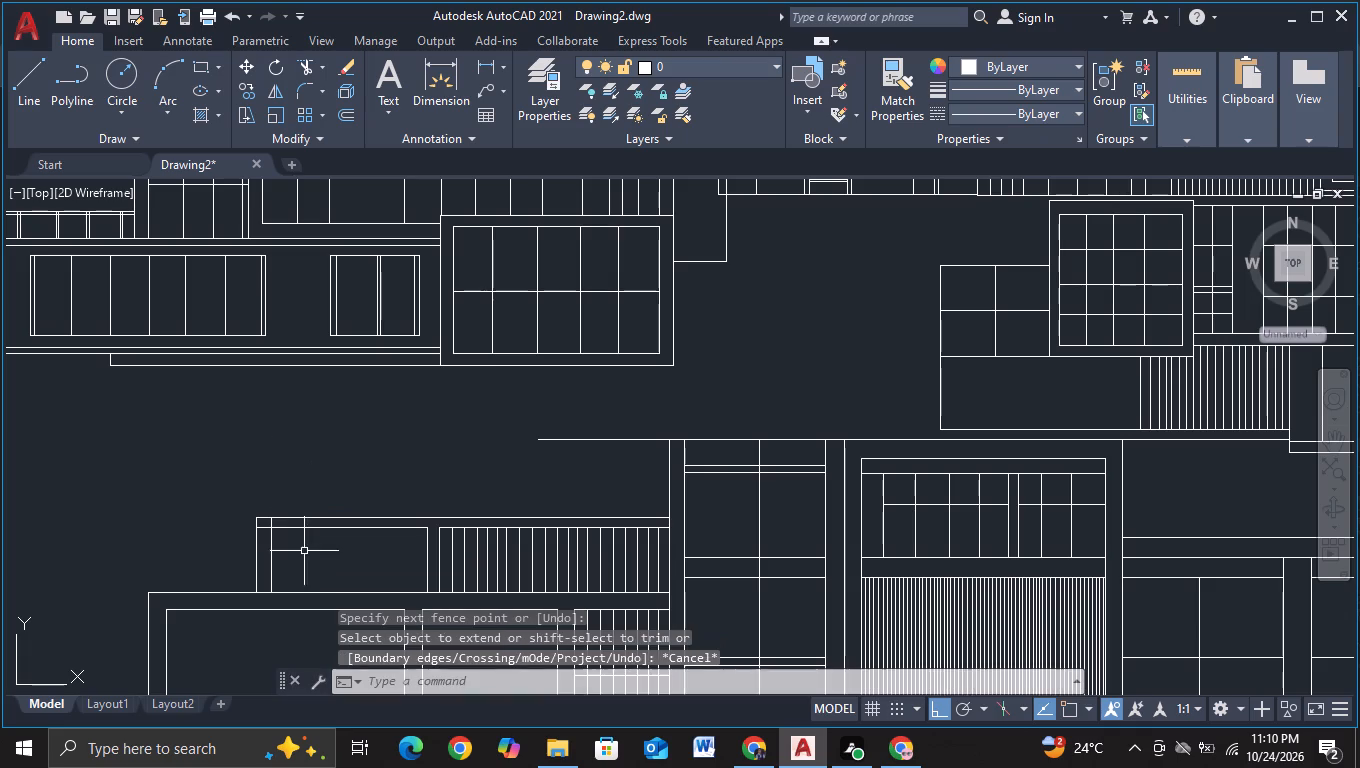
Trim the inner vertical line's short piece between the two top edge lines.
{"action": "left_click", "coordinate": [296, 63]}
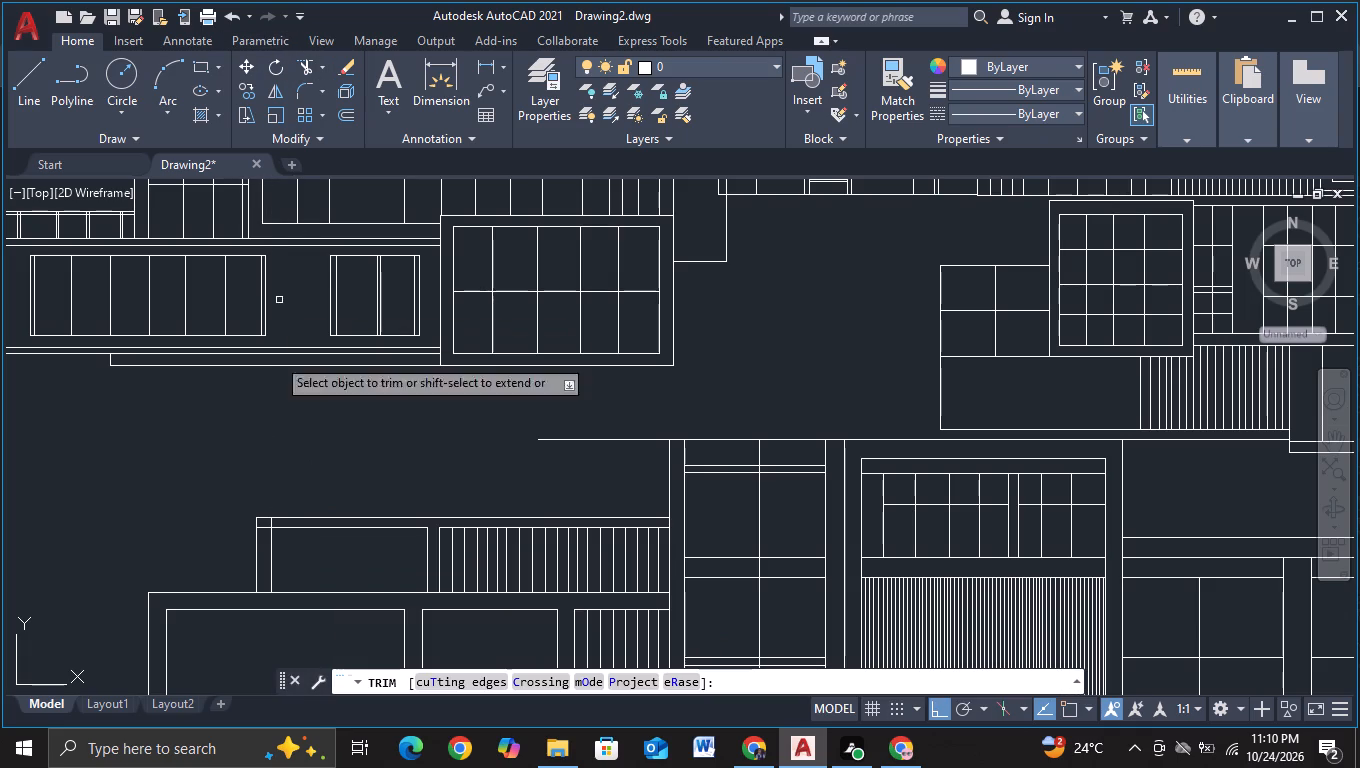
{"action": "left_click", "coordinate": [272, 523]}
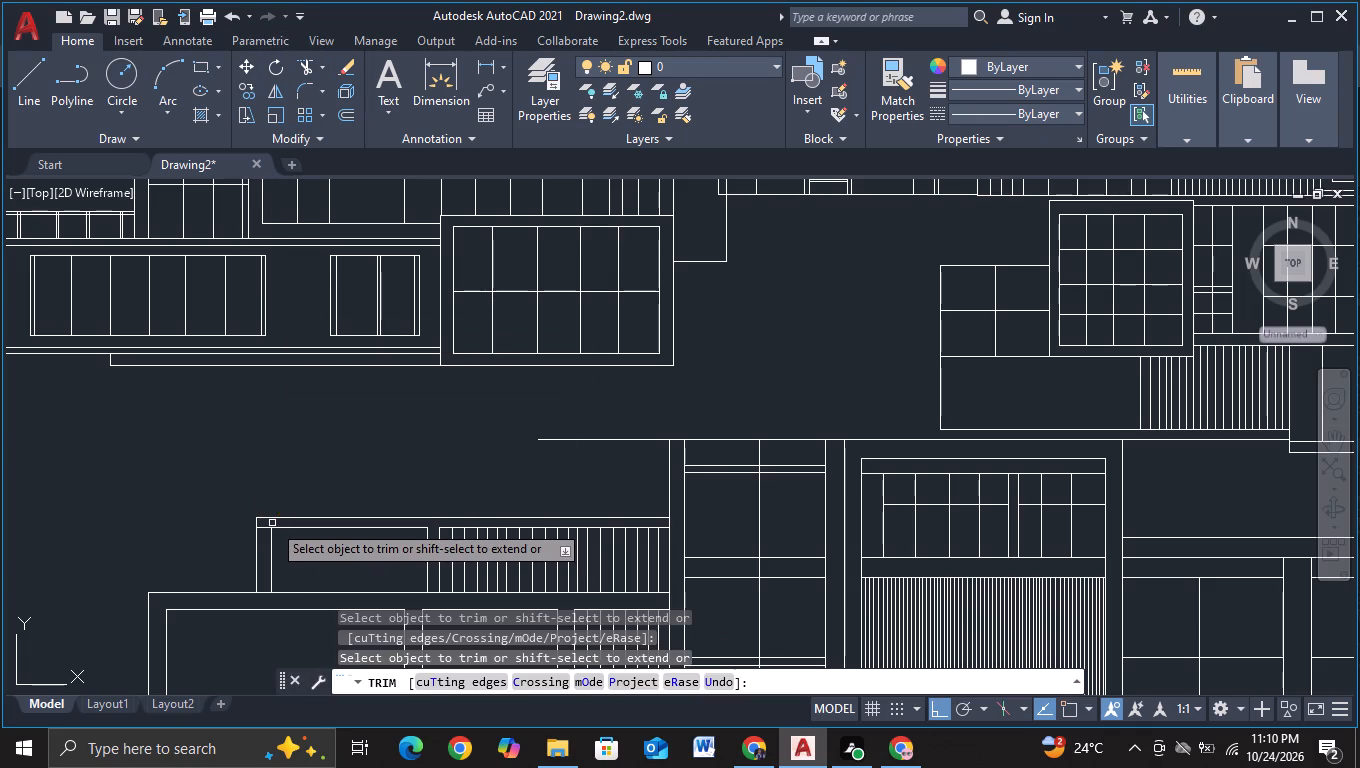
{"action": "key", "text": "Escape"}
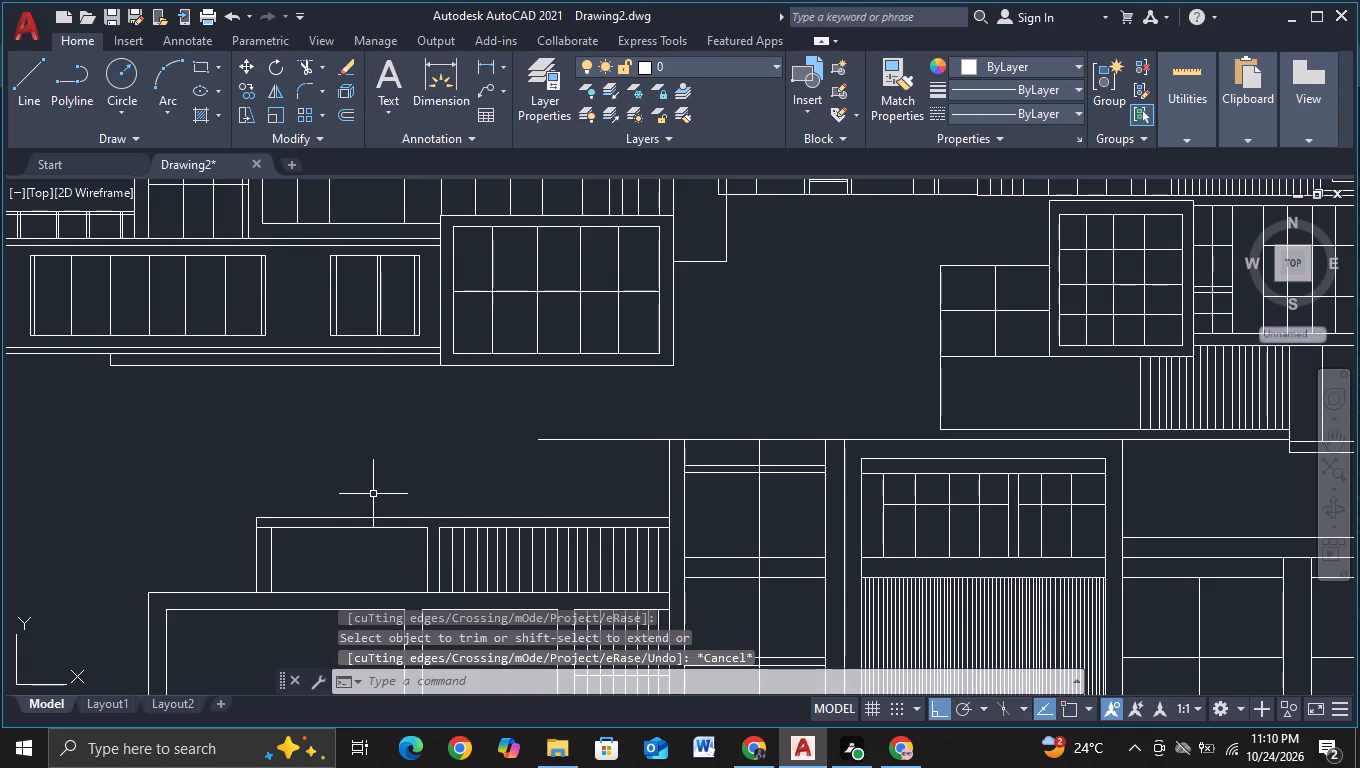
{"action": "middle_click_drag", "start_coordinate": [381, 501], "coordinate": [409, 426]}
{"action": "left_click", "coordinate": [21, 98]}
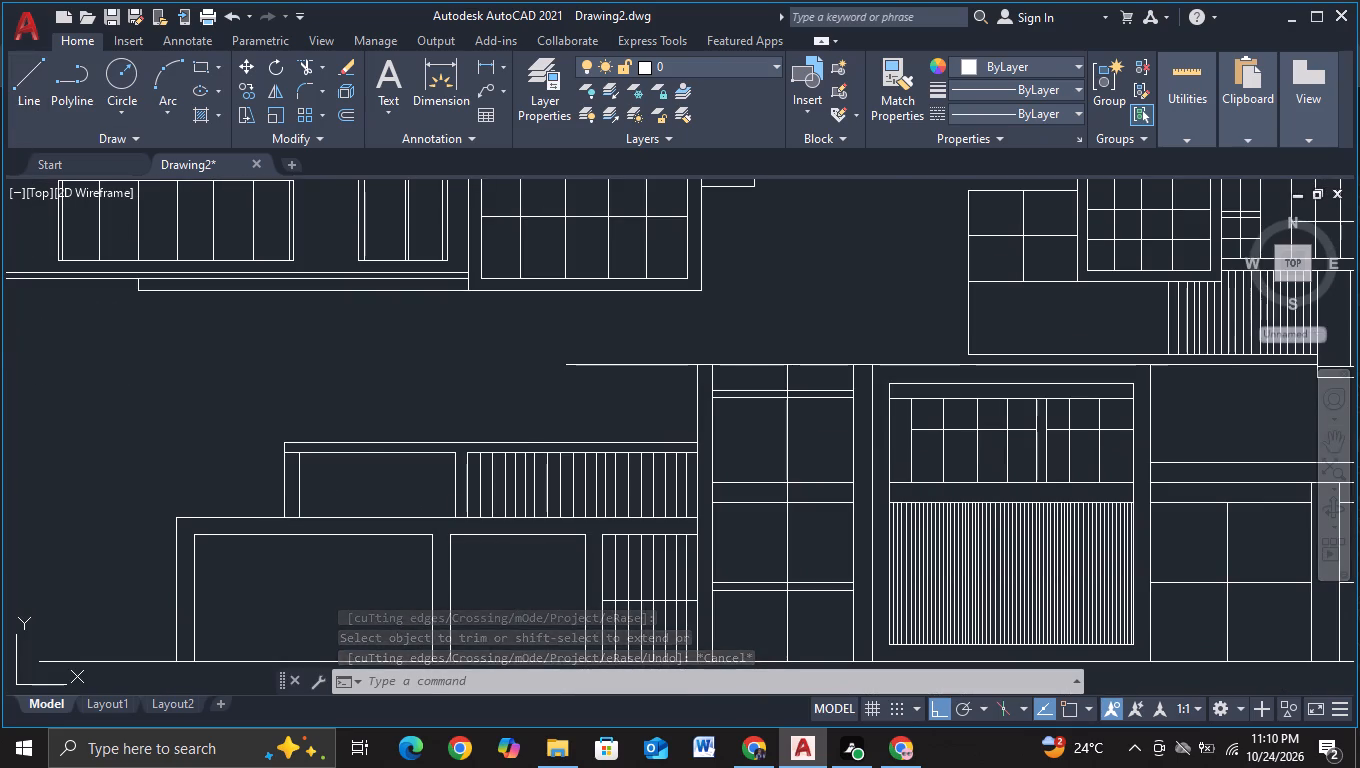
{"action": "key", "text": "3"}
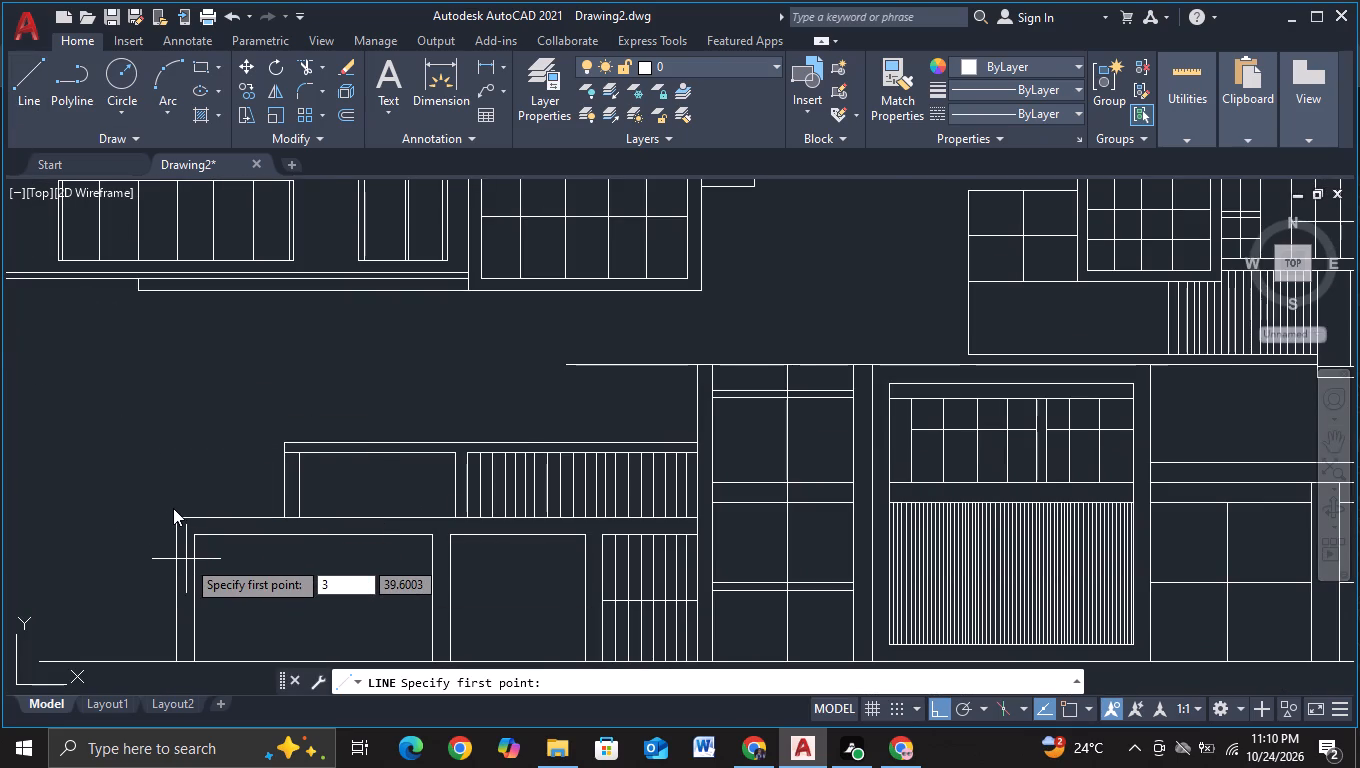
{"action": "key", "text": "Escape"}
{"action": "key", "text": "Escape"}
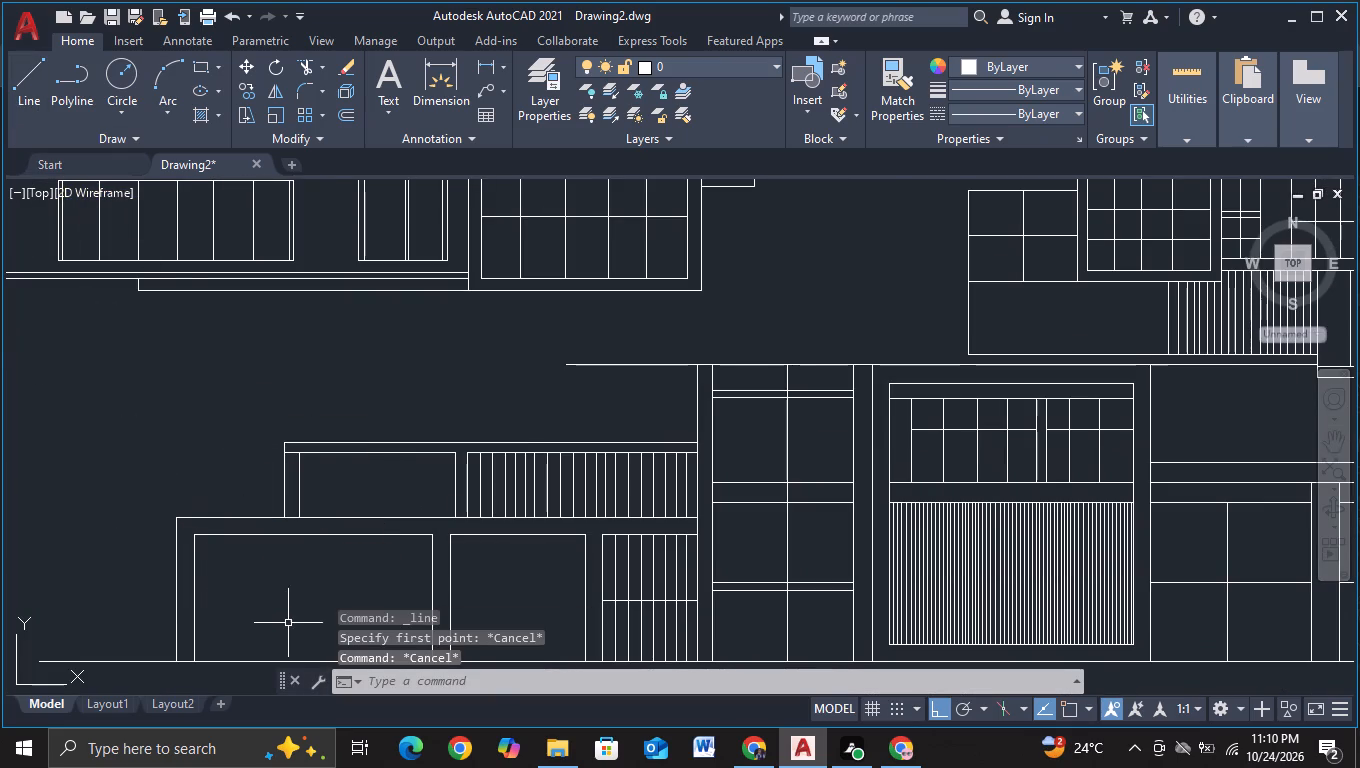
With object snap on, draw a short line up from the low block's top-left corner and about 28 units right, past the upper opening's right vertical.
{"action": "key", "text": "F3"}
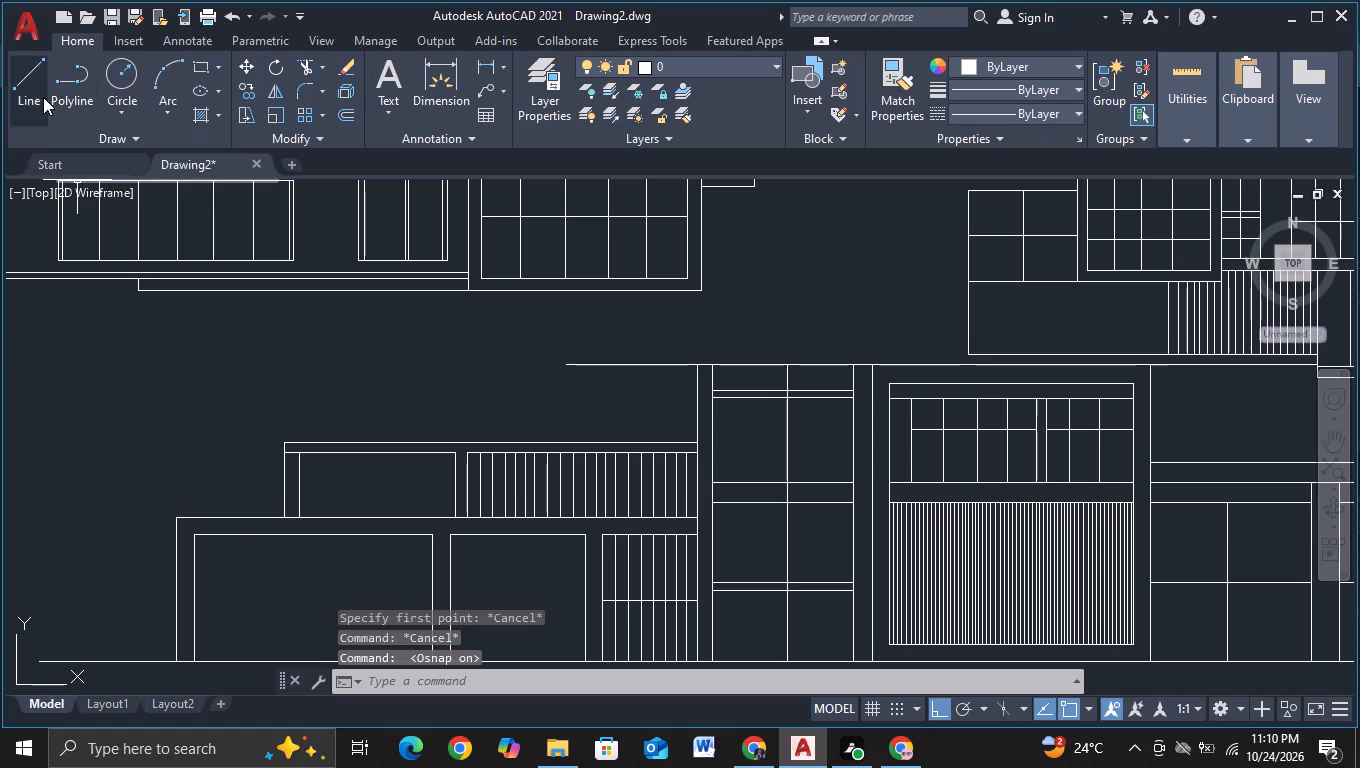
{"action": "left_click", "coordinate": [36, 96]}
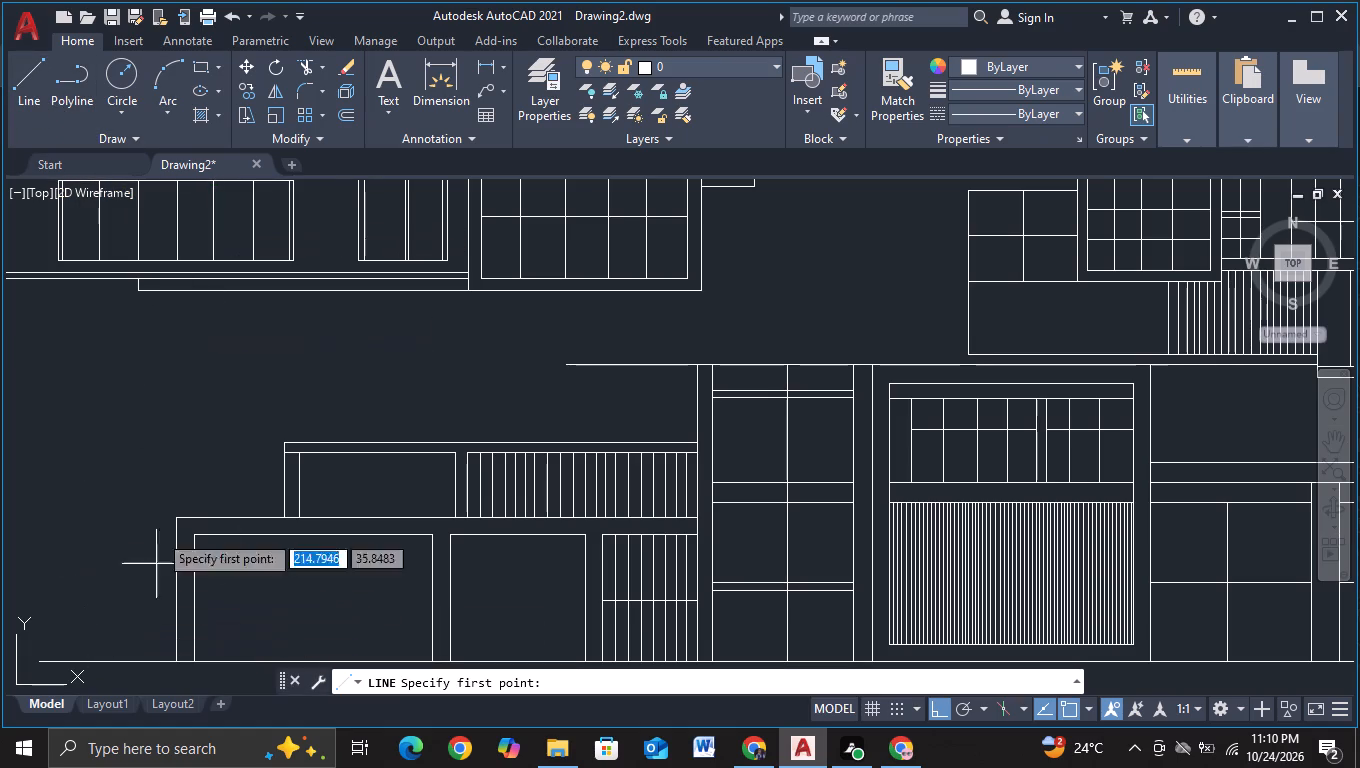
{"action": "left_click", "coordinate": [170, 513]}
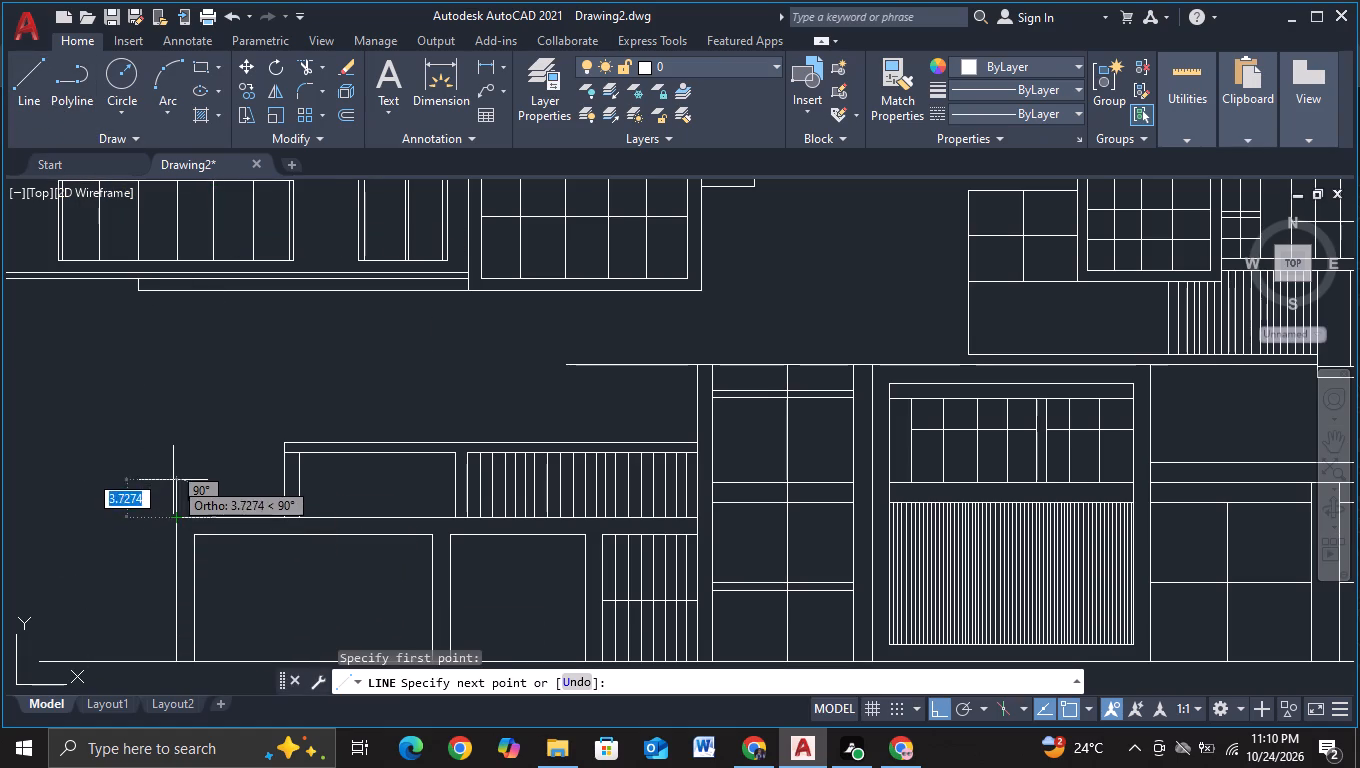
{"action": "left_click", "coordinate": [173, 484]}
{"action": "scroll", "coordinate": [374, 489], "scroll_direction": "up", "scroll_amount": 1}
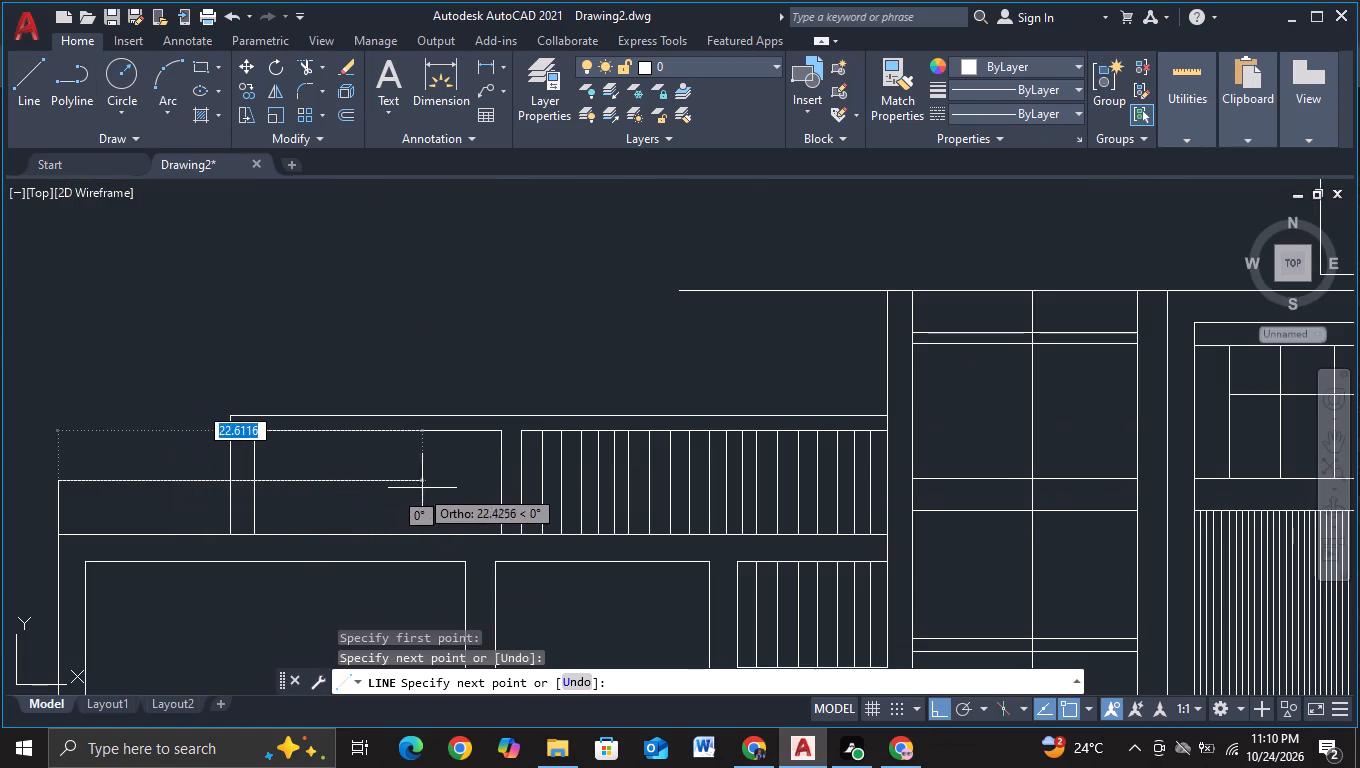
{"action": "scroll", "coordinate": [473, 488], "scroll_direction": "up", "scroll_amount": 2}
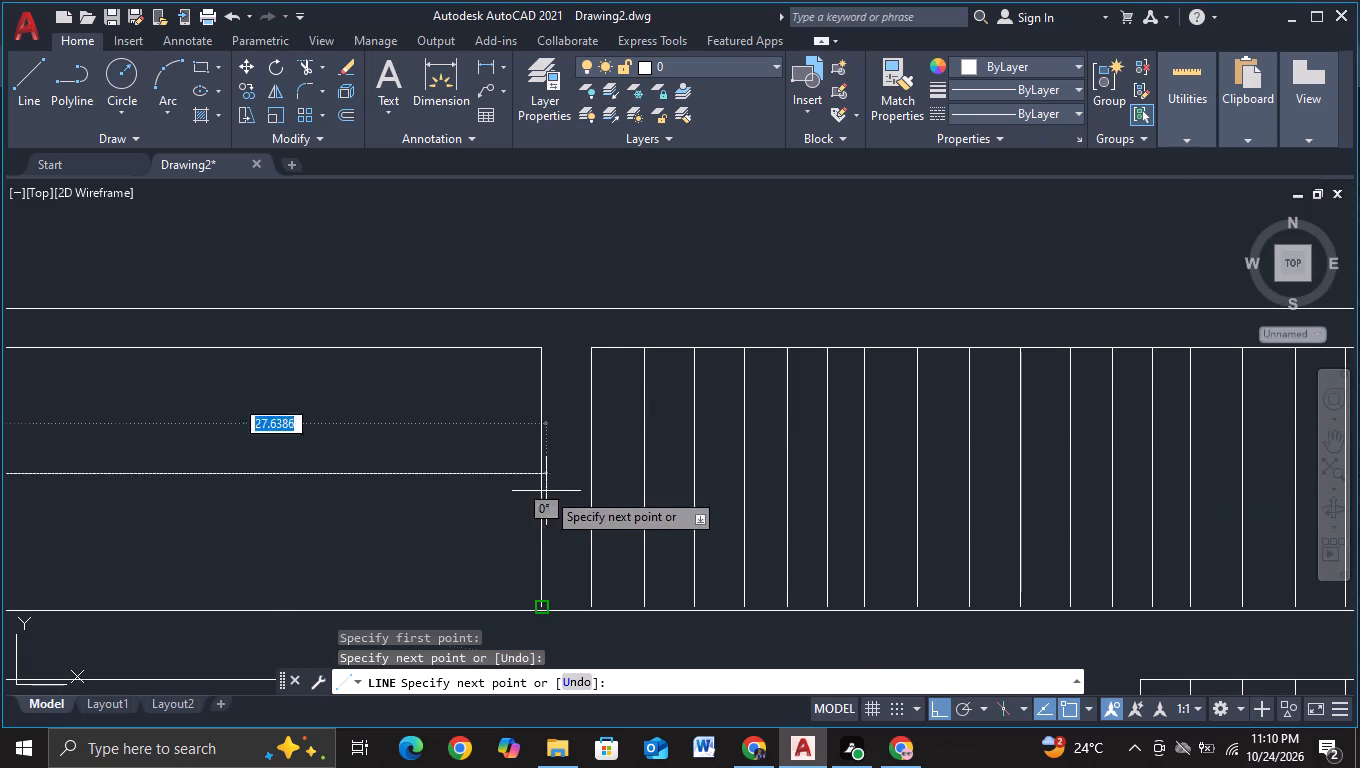
{"action": "left_click", "coordinate": [562, 483]}
{"action": "key", "text": "Escape"}
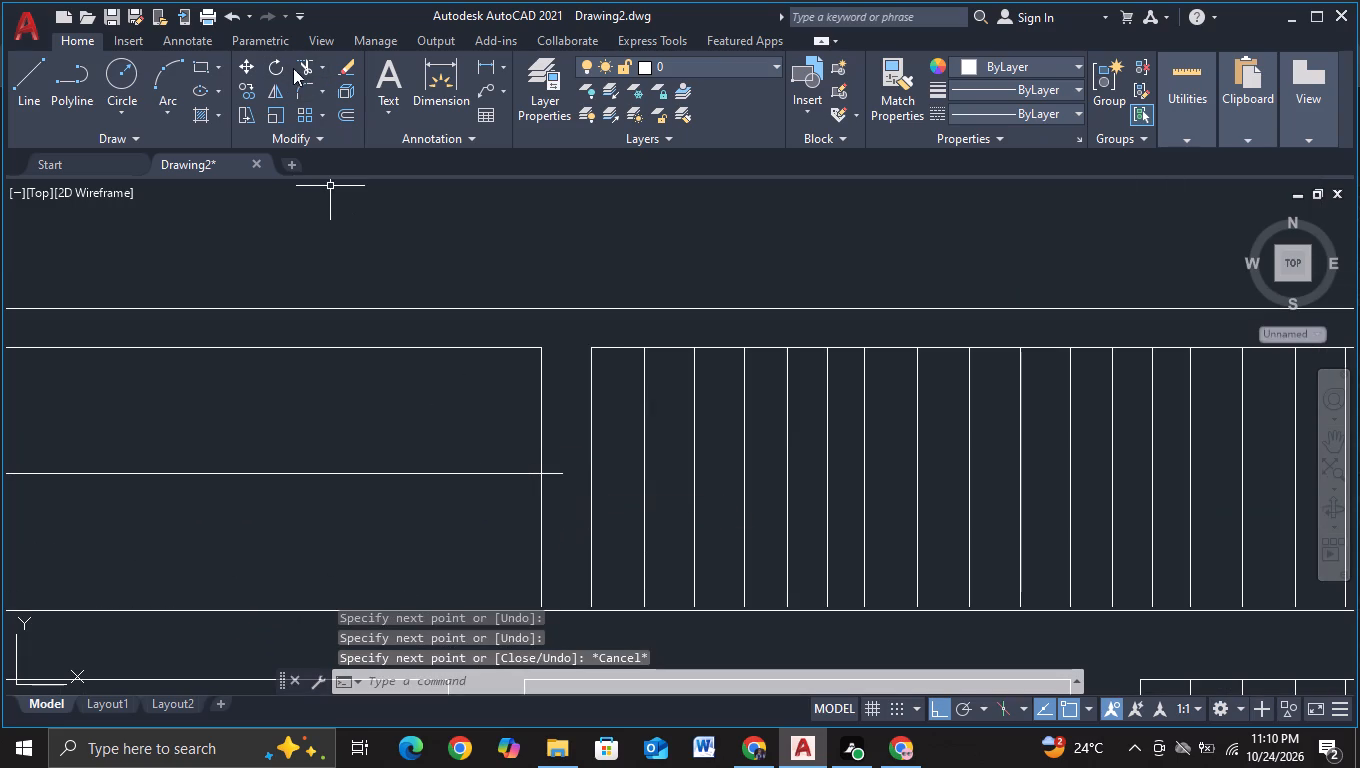
Trim the new horizontal line's overshoot beyond the upper opening's right vertical line.
{"action": "left_click", "coordinate": [310, 66]}
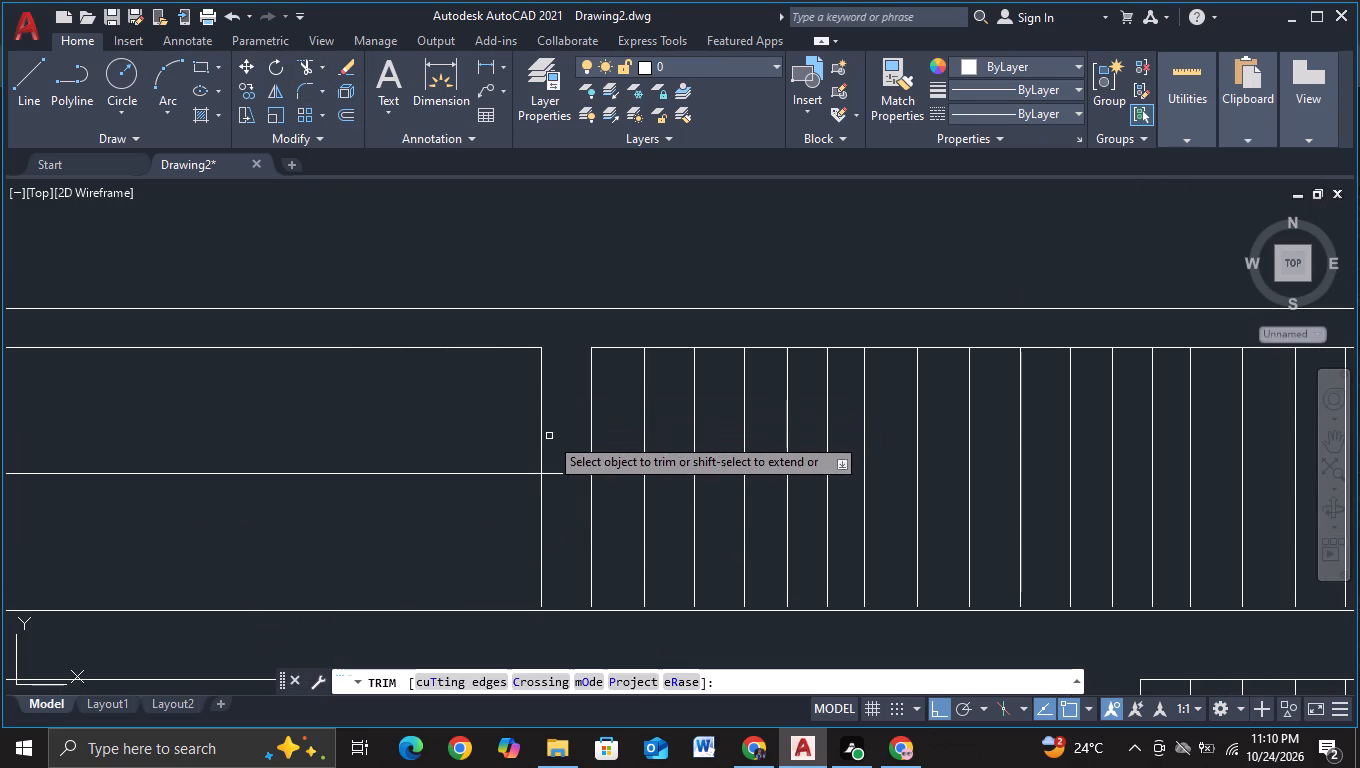
{"action": "left_click", "coordinate": [549, 436]}
{"action": "left_click", "coordinate": [560, 489]}
{"action": "scroll", "coordinate": [399, 541], "scroll_direction": "down", "scroll_amount": 2}
{"action": "middle_click_drag", "start_coordinate": [376, 538], "coordinate": [609, 529]}
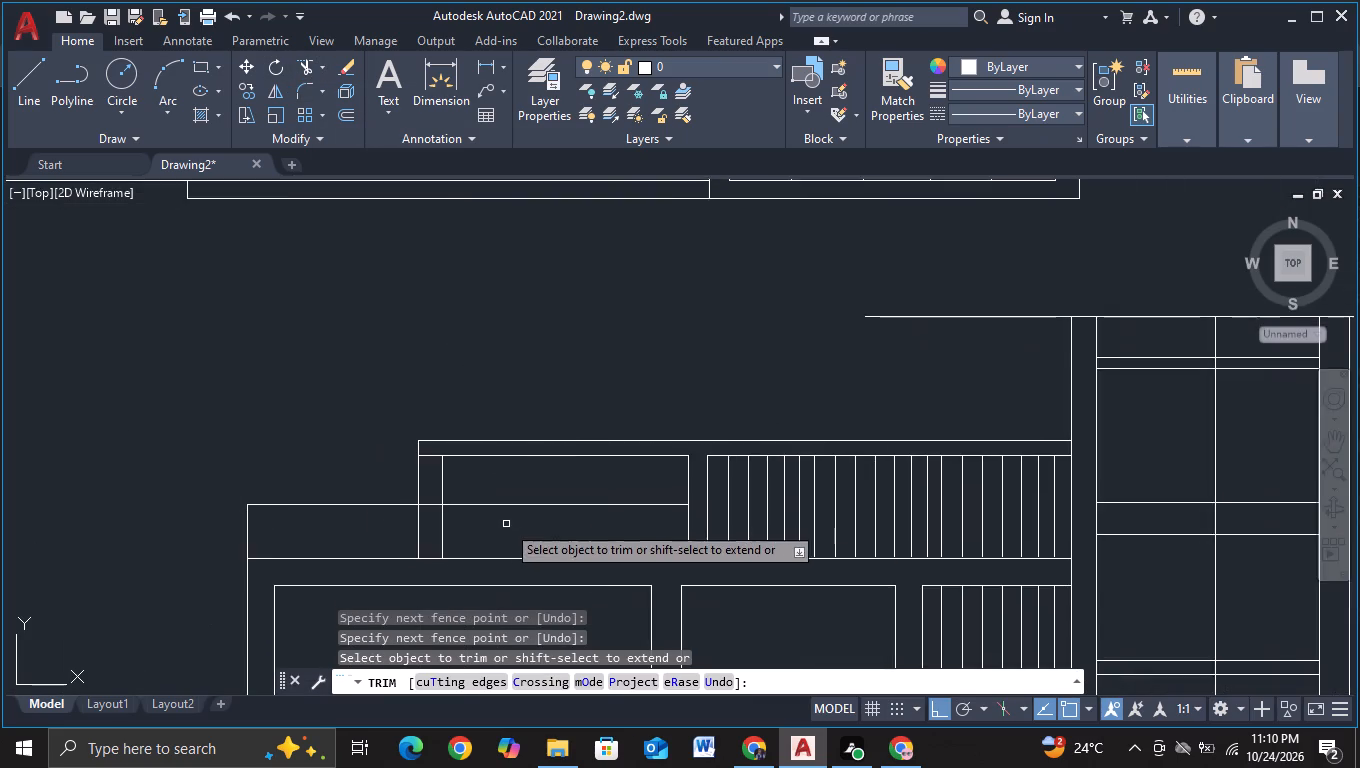
{"action": "scroll", "coordinate": [499, 523], "scroll_direction": "up", "scroll_amount": 1}
{"action": "key", "text": "Escape"}
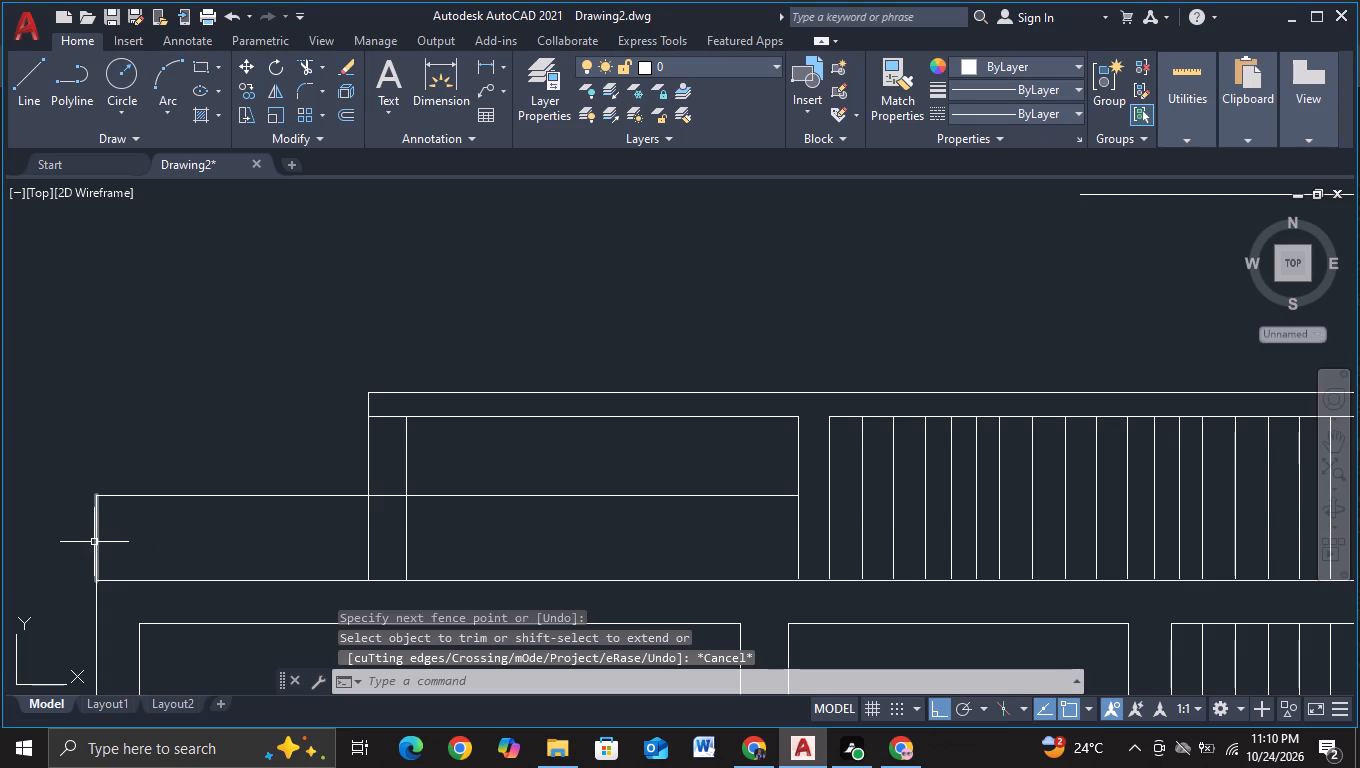
Copy the parapet's left end line ten times rightward as bars across the parapet band, turning object snap off for the closer placements.
{"action": "left_click", "coordinate": [97, 540]}
{"action": "key", "text": "c"}
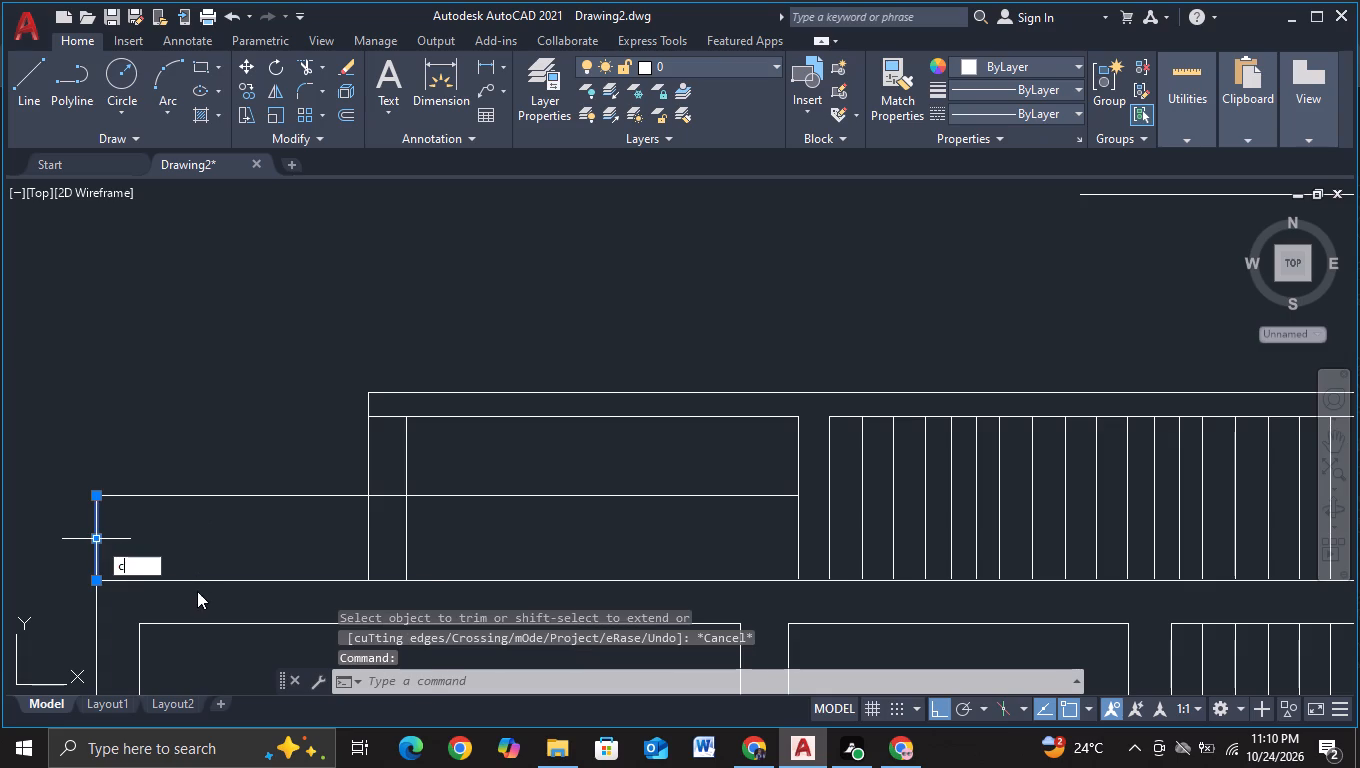
{"action": "left_click", "coordinate": [197, 596]}
{"action": "left_click", "coordinate": [297, 541]}
{"action": "left_click", "coordinate": [356, 543]}
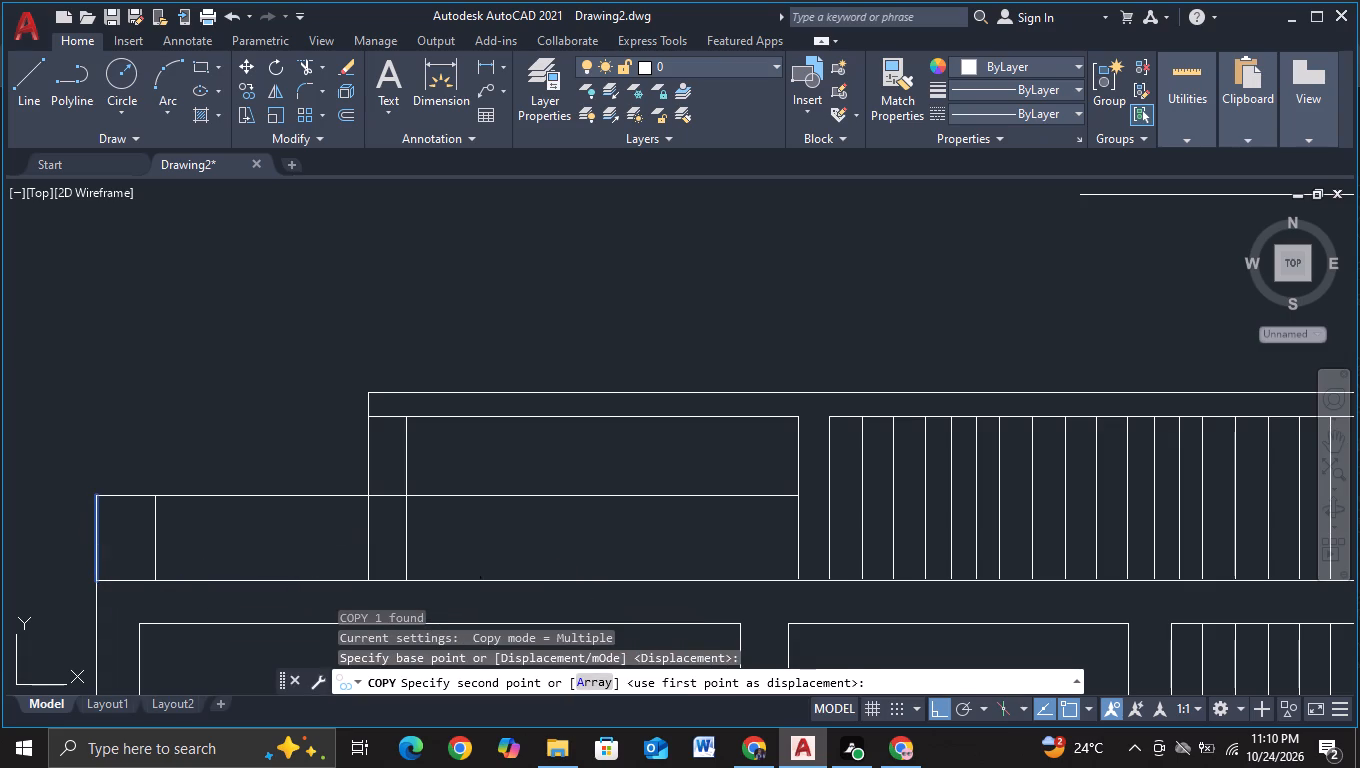
{"action": "key", "text": "F3"}
{"action": "left_click", "coordinate": [420, 552]}
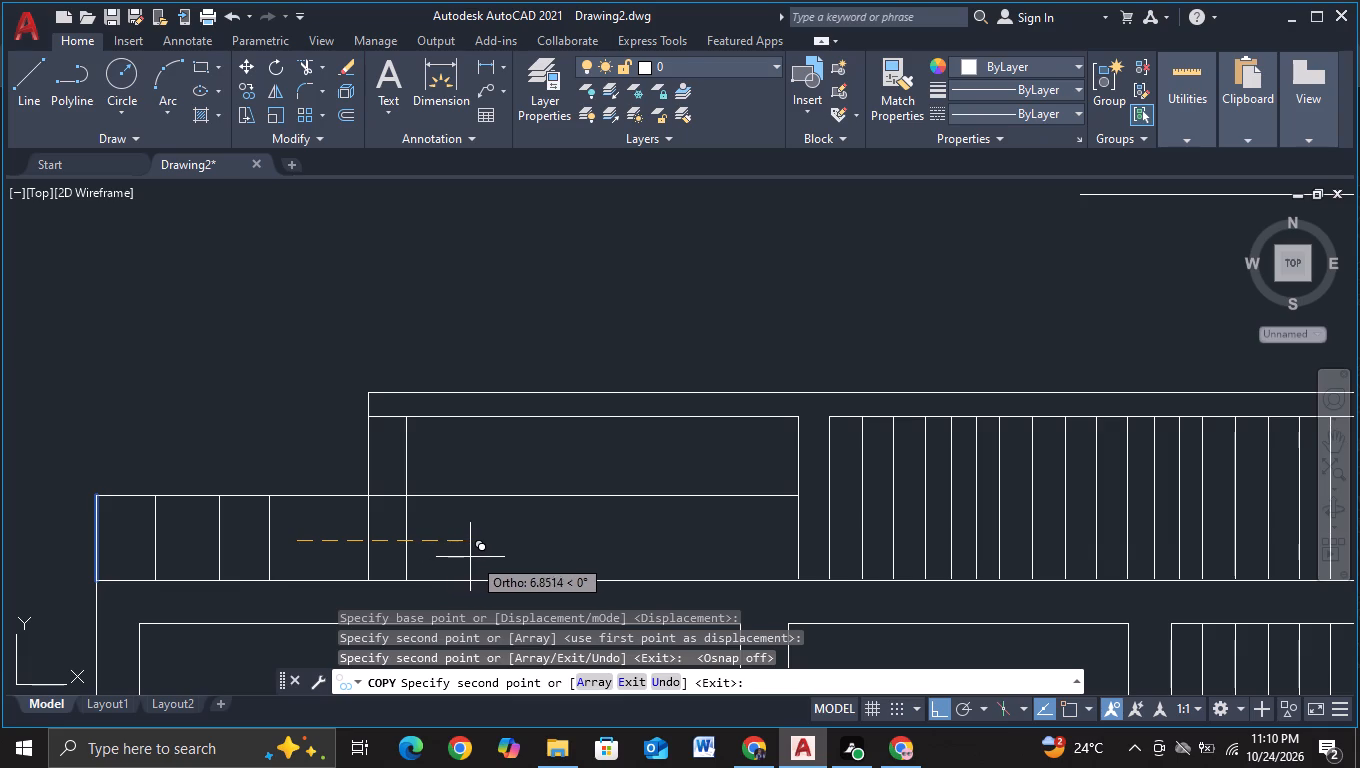
{"action": "left_click", "coordinate": [476, 557]}
{"action": "left_click", "coordinate": [523, 553]}
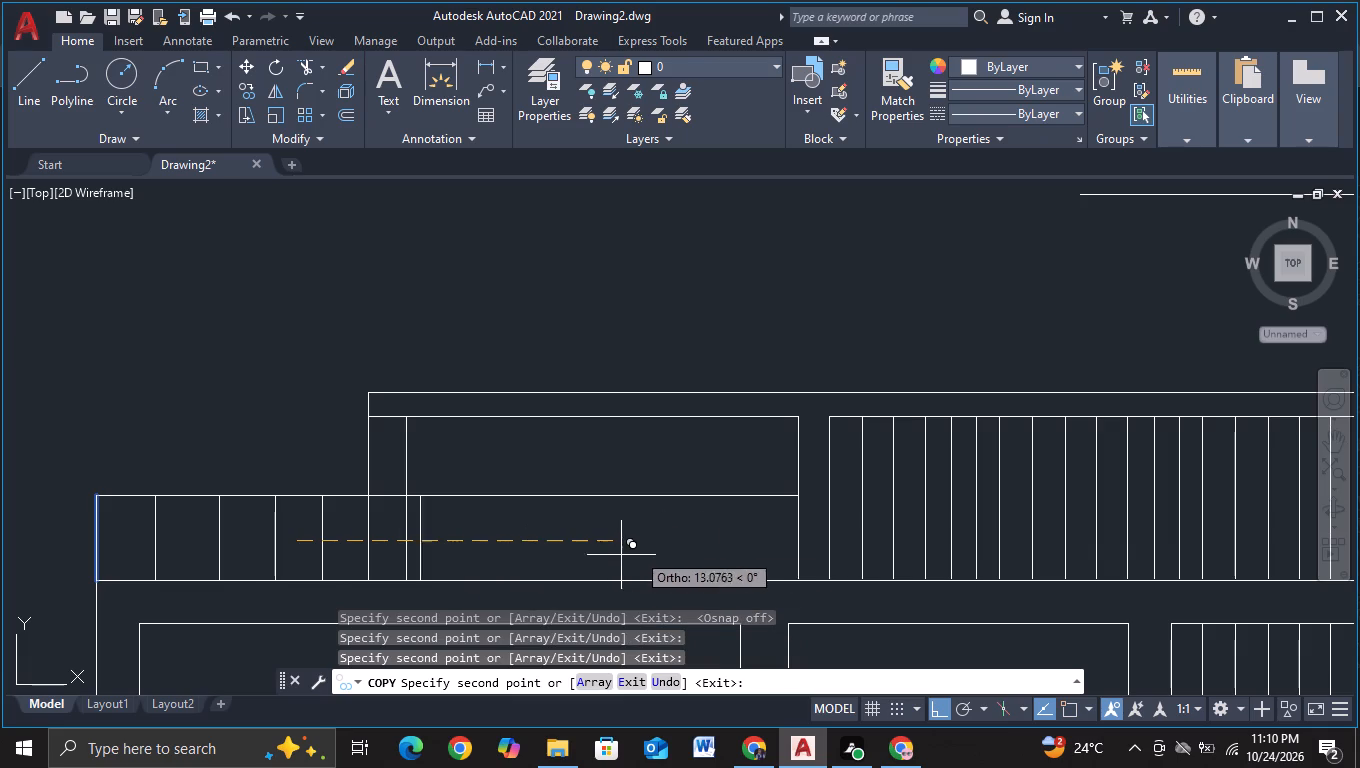
{"action": "left_click", "coordinate": [665, 543]}
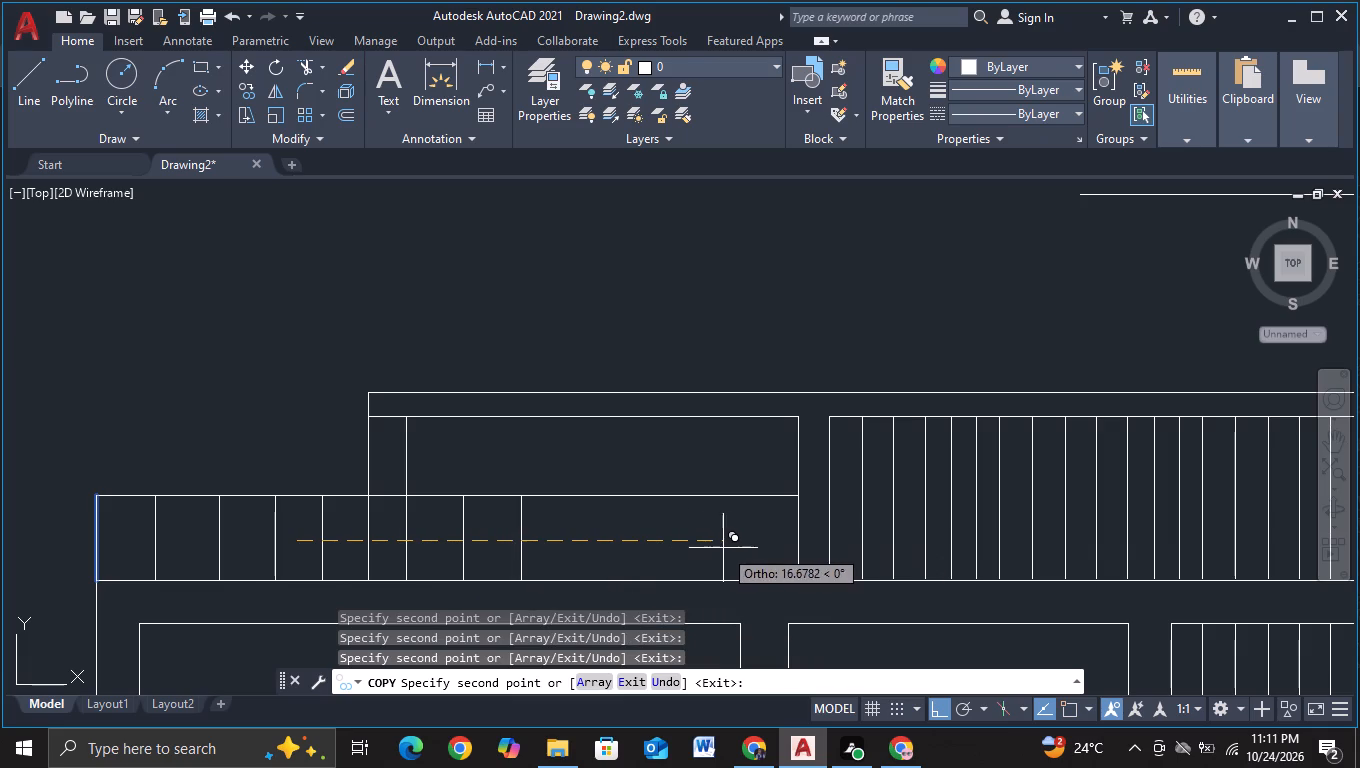
{"action": "left_click", "coordinate": [716, 547]}
{"action": "left_click_drag", "start_coordinate": [772, 548], "coordinate": [783, 550]}
{"action": "left_click", "coordinate": [828, 550]}
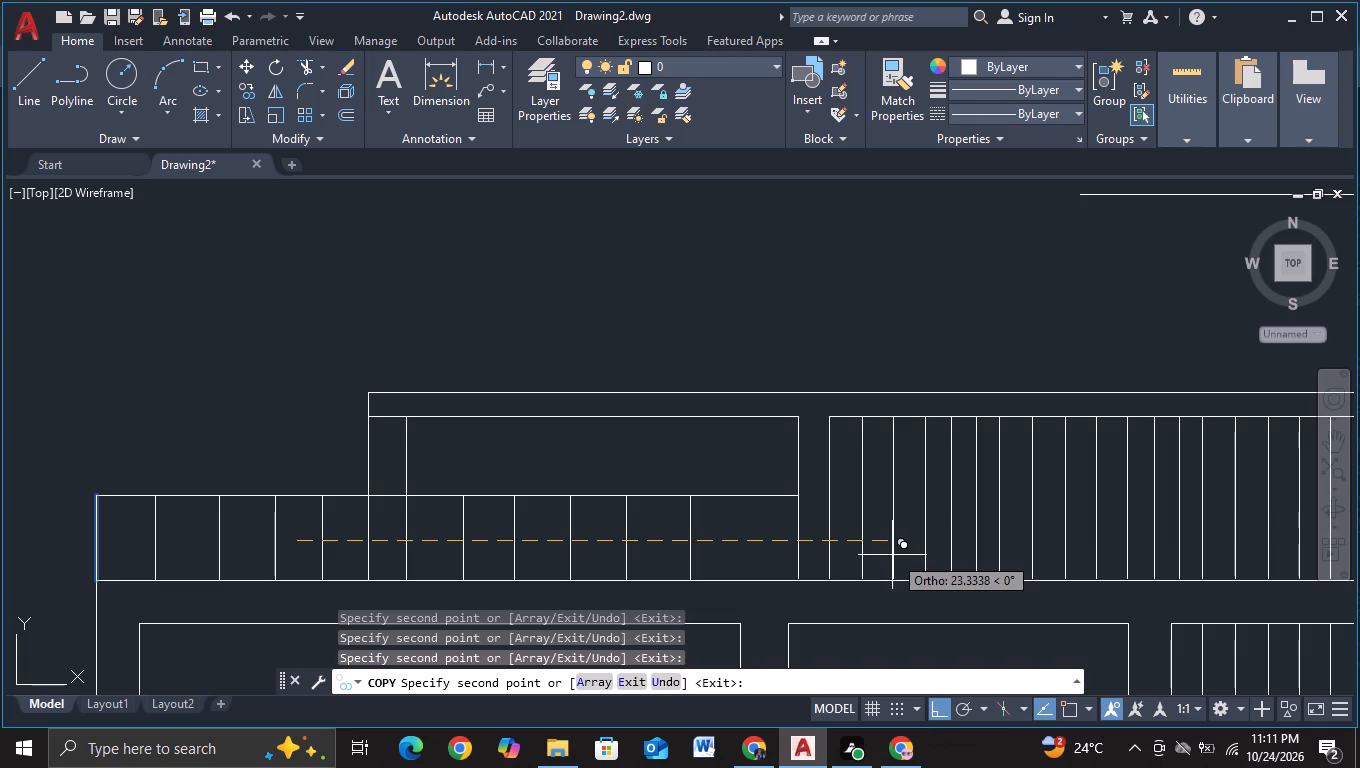
{"action": "left_click", "coordinate": [892, 555]}
{"action": "left_click", "coordinate": [946, 557]}
{"action": "key", "text": "Escape"}
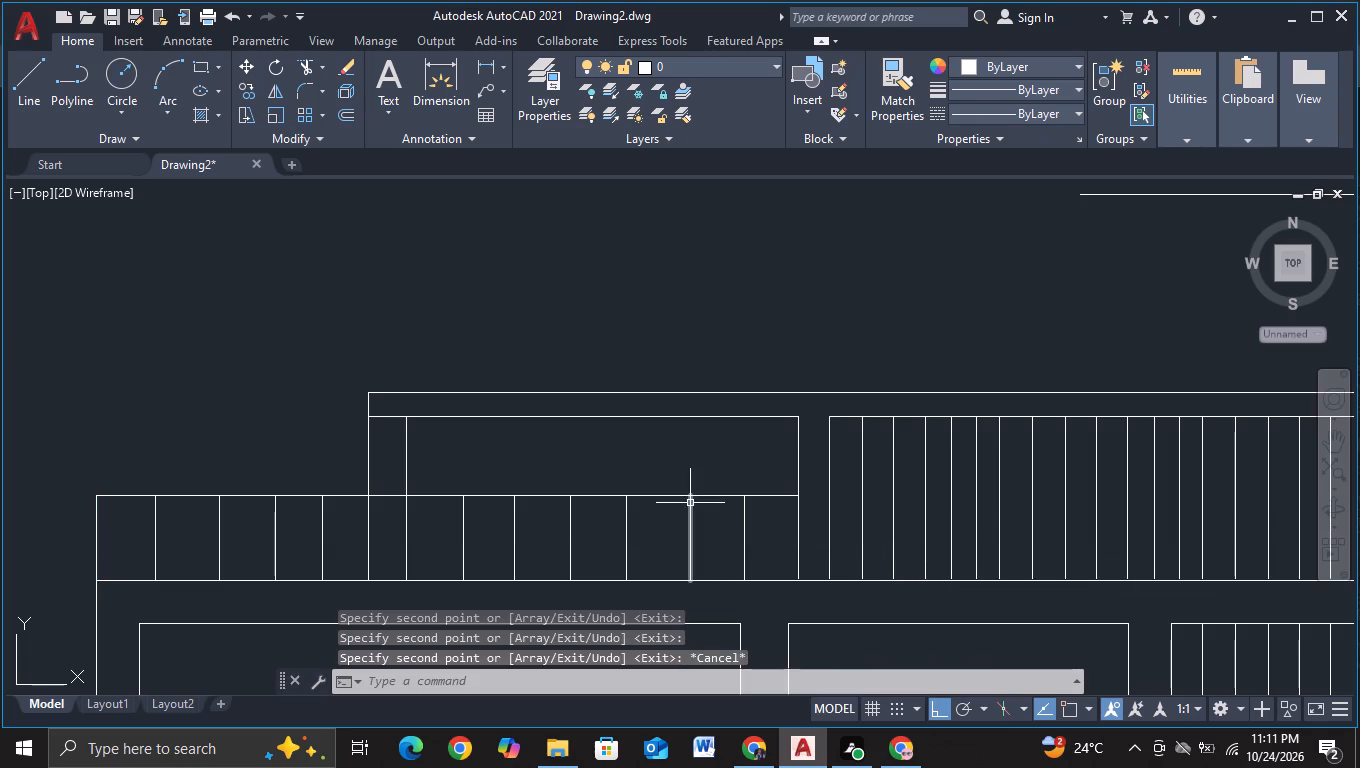
With object snap on, draw a line from the upper storey's top-left corner about 23 units left, and on up into the overhanging block.
{"action": "scroll", "coordinate": [690, 503], "scroll_direction": "down", "scroll_amount": 1}
{"action": "middle_click_drag", "start_coordinate": [743, 381], "coordinate": [665, 414]}
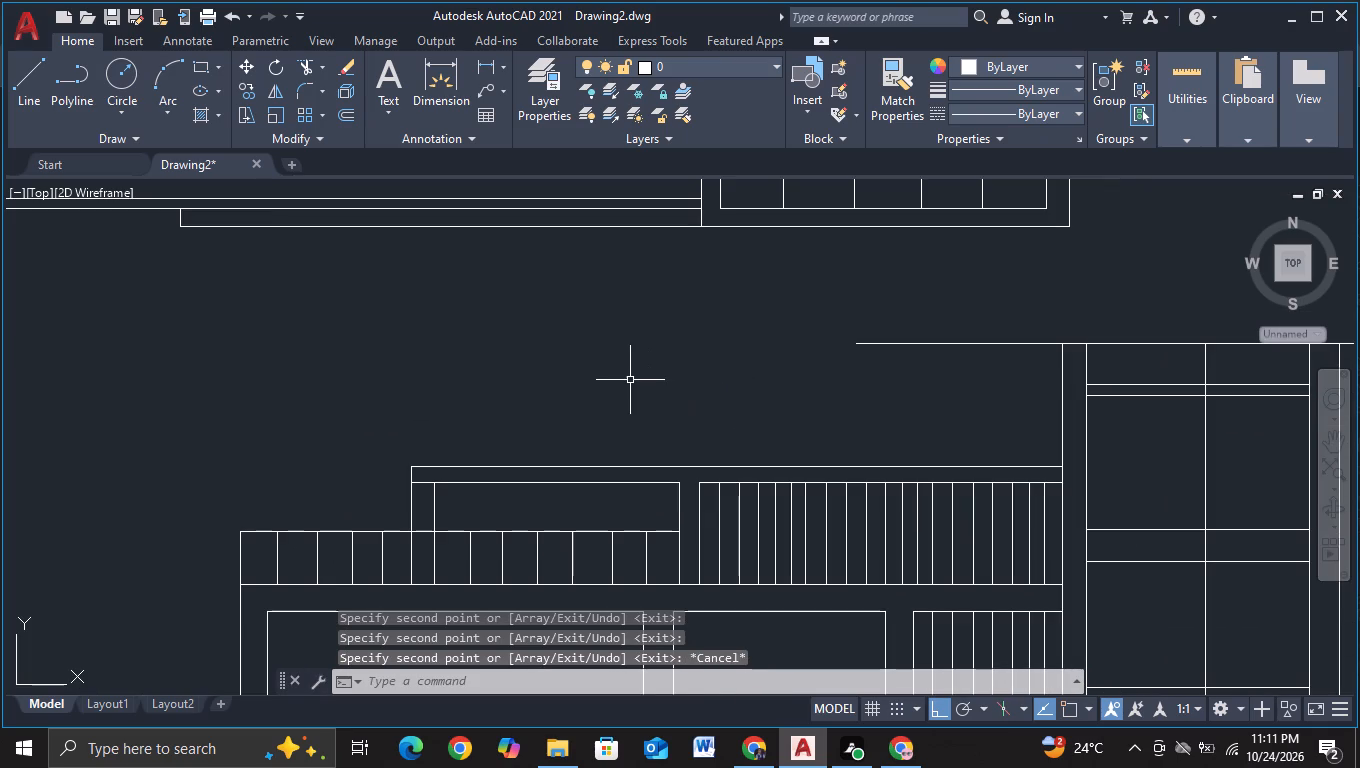
{"action": "middle_click_drag", "start_coordinate": [628, 395], "coordinate": [631, 448]}
{"action": "left_click", "coordinate": [39, 78]}
{"action": "scroll", "coordinate": [301, 455], "scroll_direction": "down", "scroll_amount": 2}
{"action": "middle_click_drag", "start_coordinate": [312, 446], "coordinate": [328, 451]}
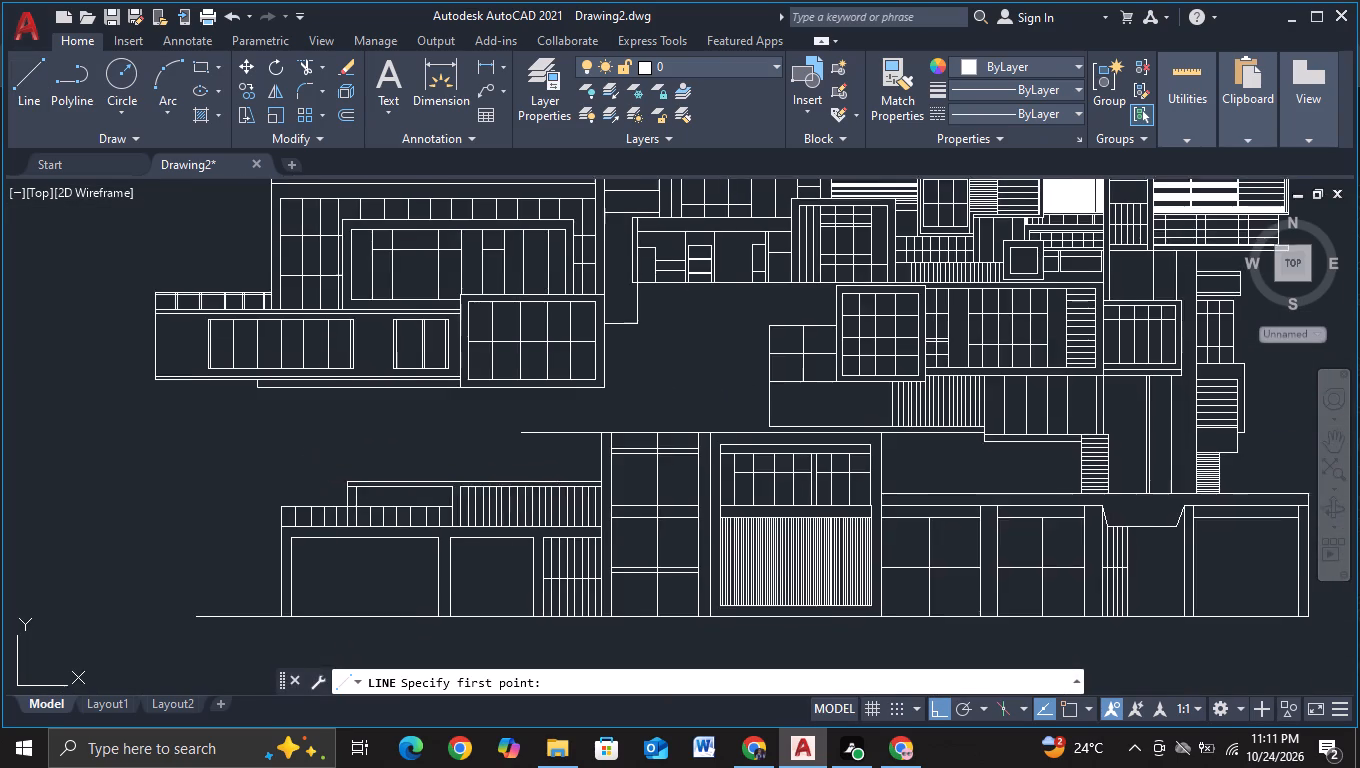
{"action": "middle_click_drag", "start_coordinate": [328, 451], "coordinate": [342, 464]}
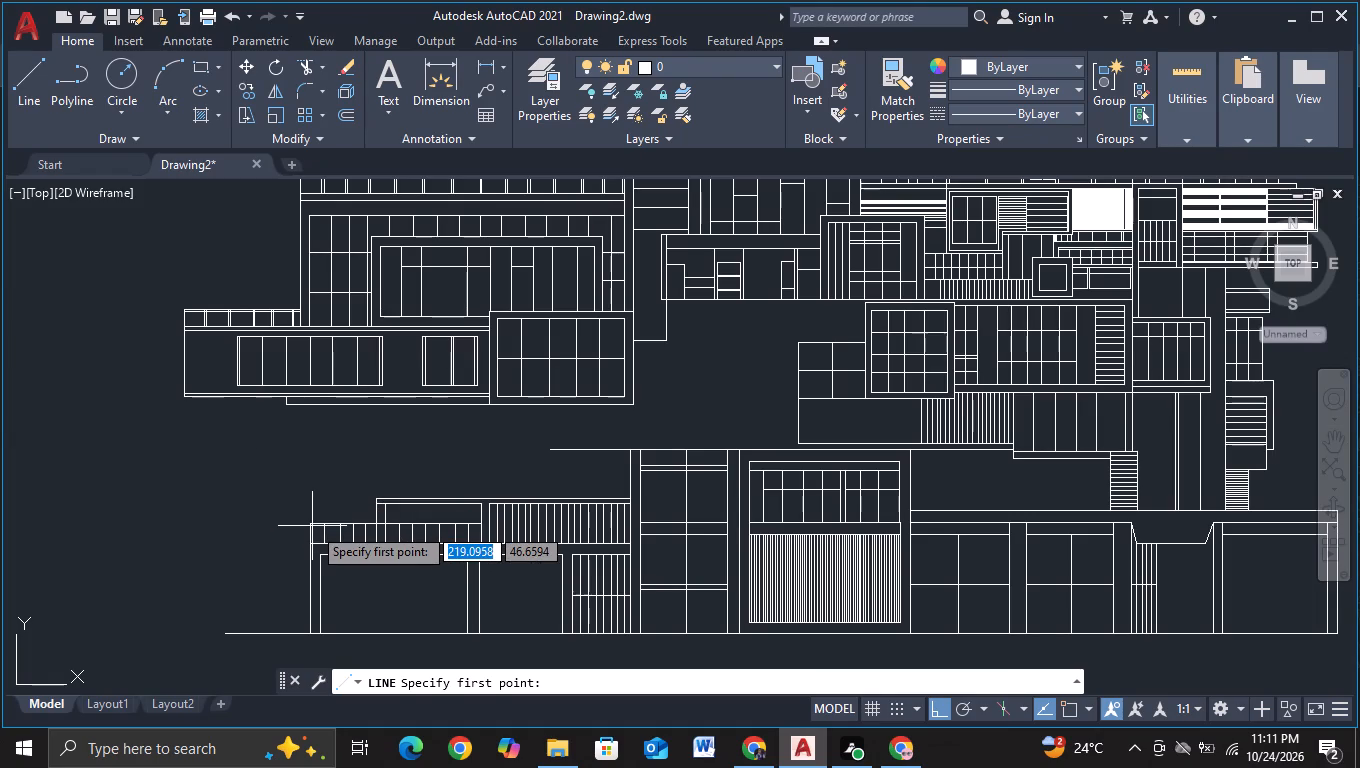
{"action": "key", "text": "F3"}
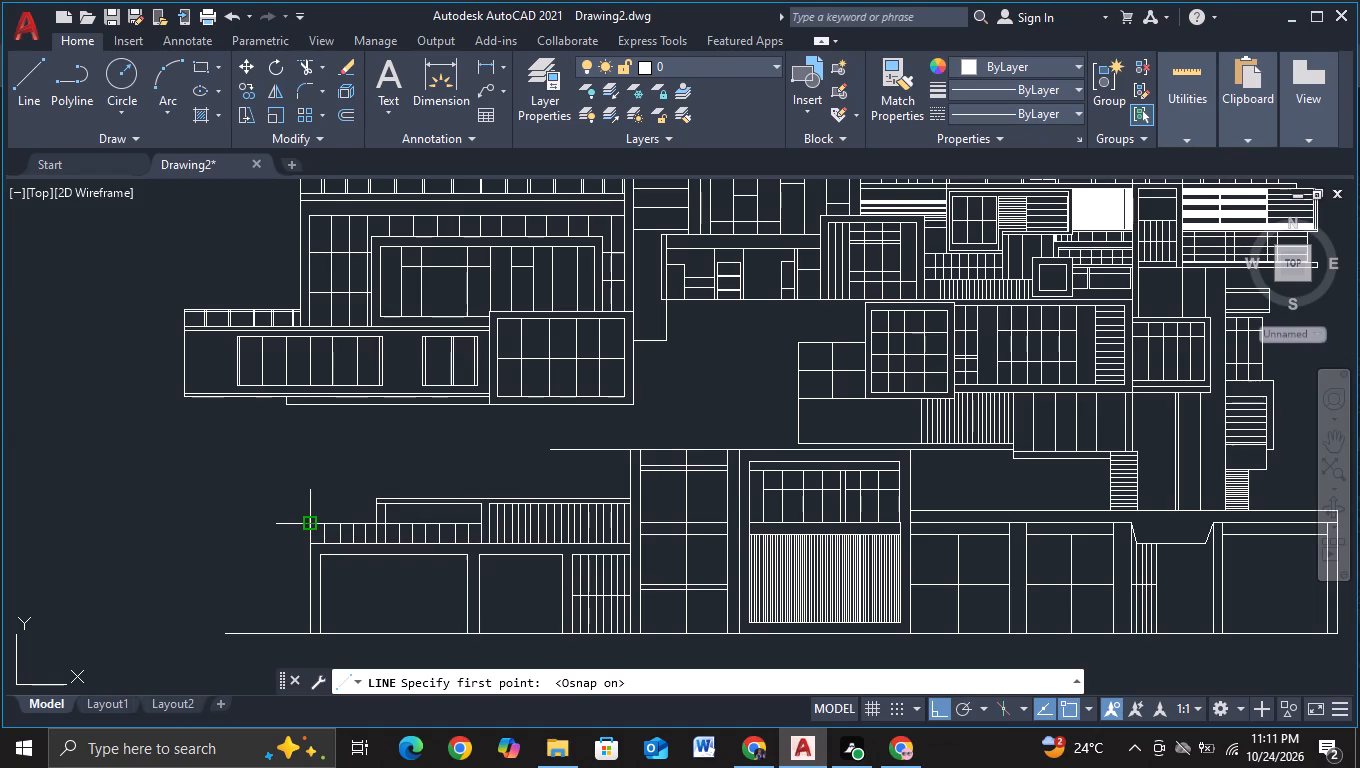
{"action": "left_click", "coordinate": [372, 496]}
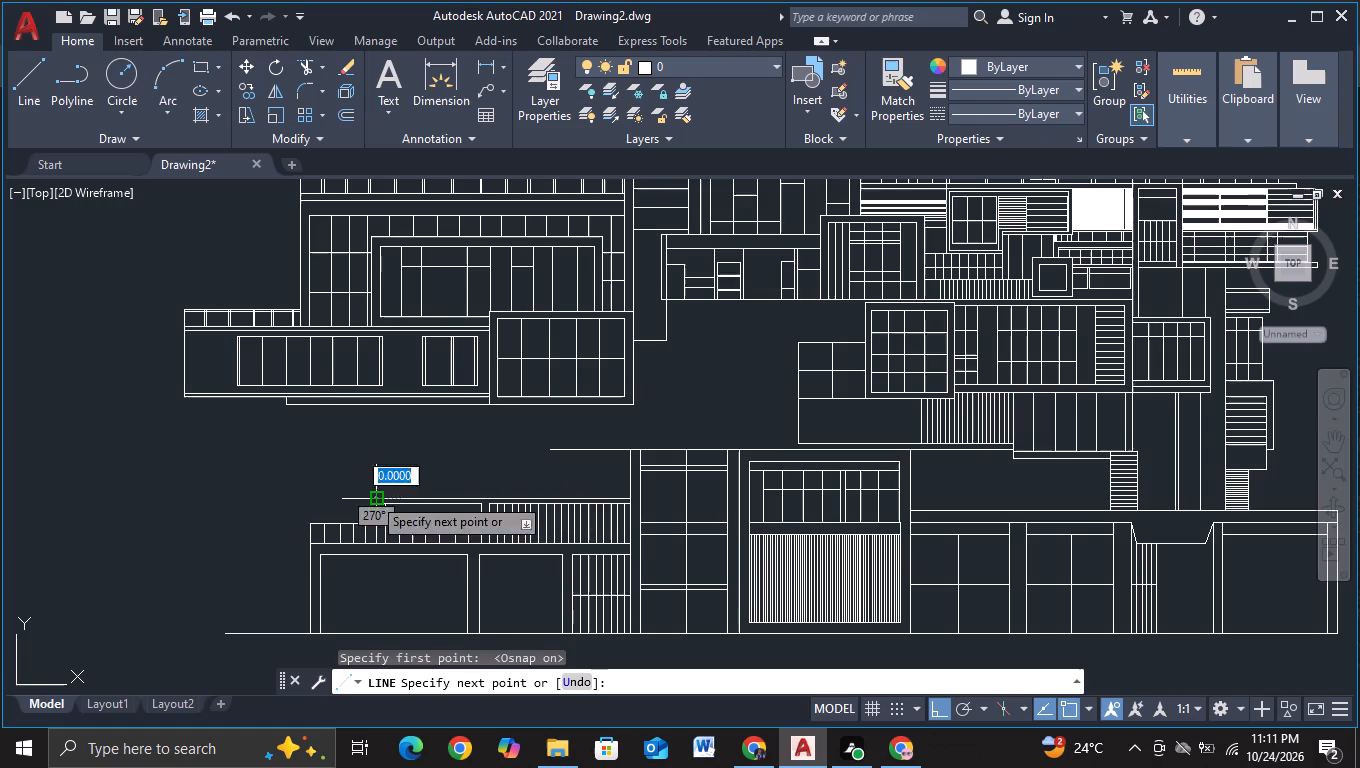
{"action": "left_click", "coordinate": [230, 487]}
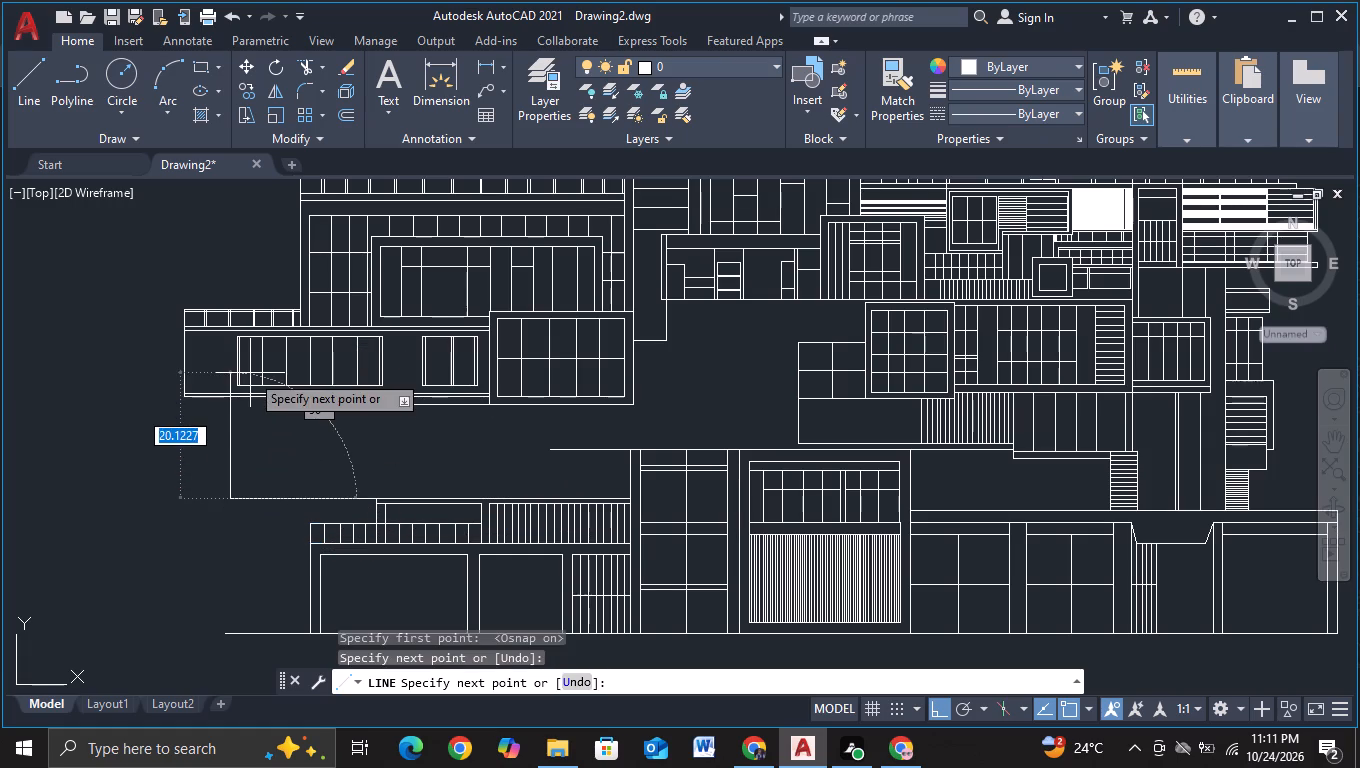
{"action": "scroll", "coordinate": [250, 373], "scroll_direction": "up", "scroll_amount": 1}
{"action": "left_click", "coordinate": [205, 334]}
{"action": "key", "text": "Escape"}
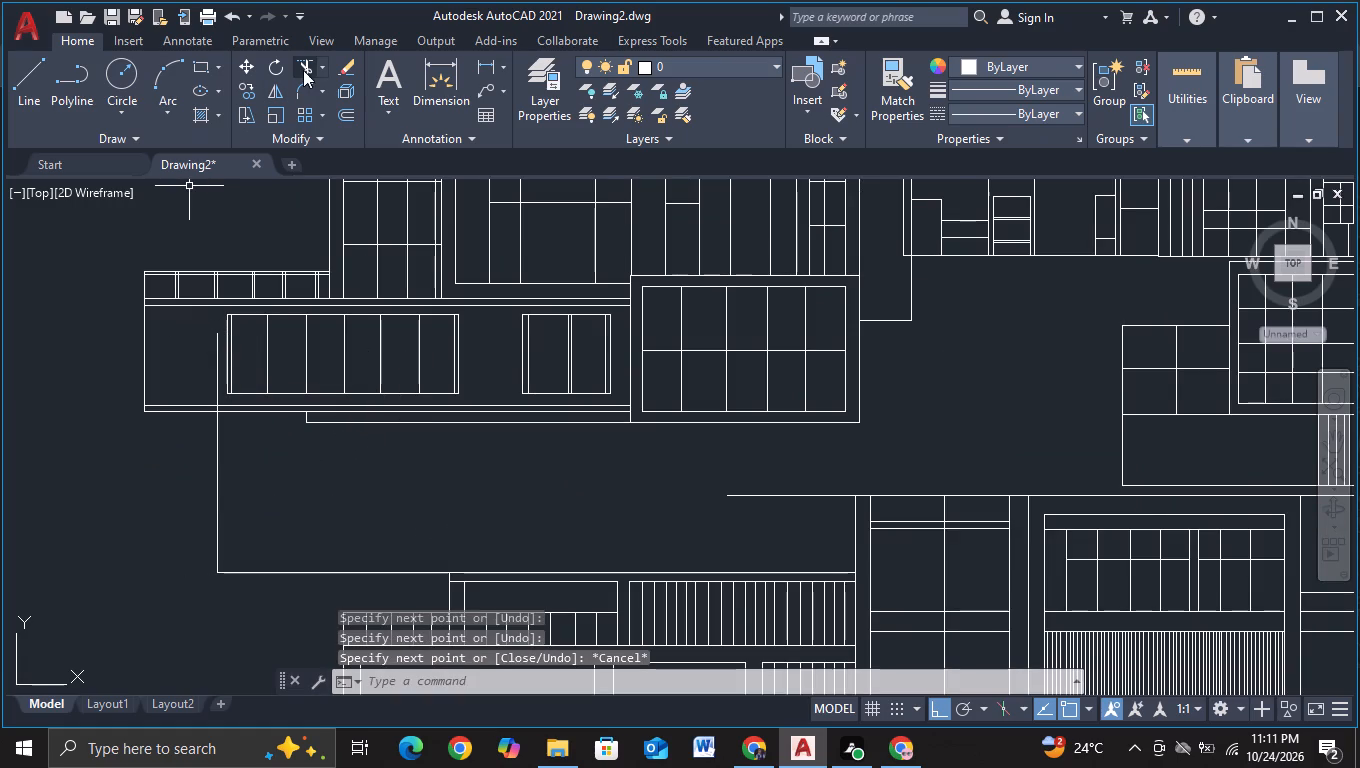
Trim the new vertical line's overshoot inside the overhanging block, back to the block's bottom edge.
{"action": "left_click", "coordinate": [303, 70]}
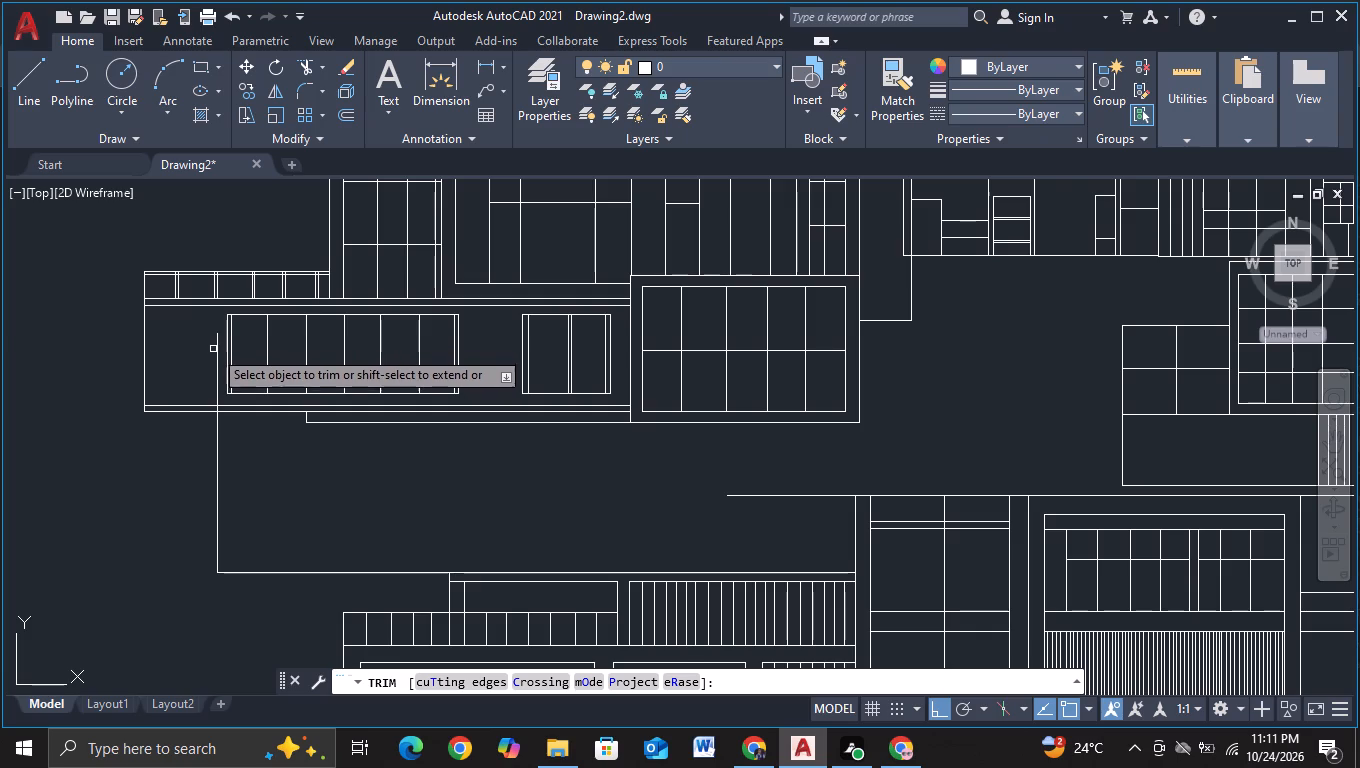
{"action": "left_click", "coordinate": [214, 352]}
{"action": "scroll", "coordinate": [271, 494], "scroll_direction": "down", "scroll_amount": 1}
{"action": "scroll", "coordinate": [262, 479], "scroll_direction": "up", "scroll_amount": 1}
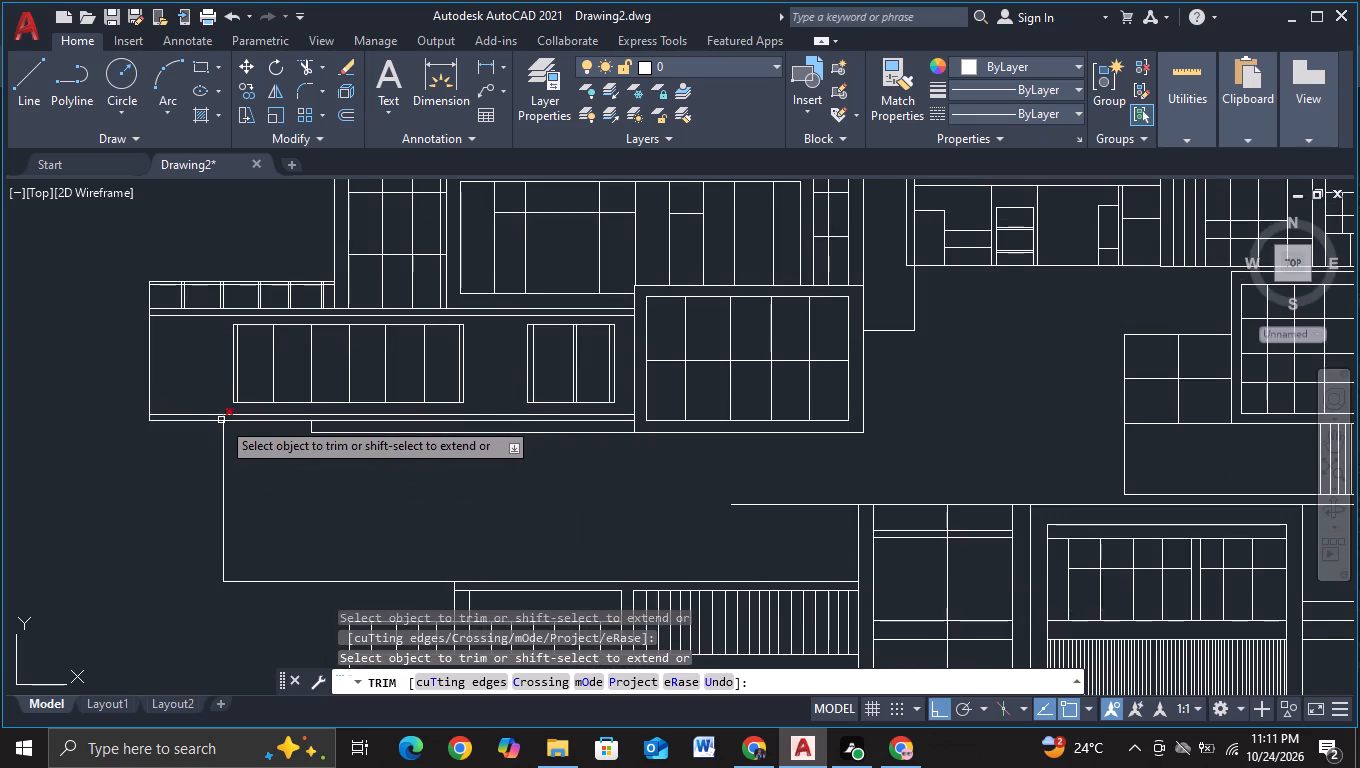
{"action": "scroll", "coordinate": [221, 420], "scroll_direction": "up", "scroll_amount": 2}
{"action": "left_click", "coordinate": [223, 418]}
{"action": "key", "text": "Escape"}
Copy the new vertical line under the overhanging block about 8.7 units to the right.
{"action": "scroll", "coordinate": [291, 505], "scroll_direction": "down", "scroll_amount": 2}
{"action": "middle_click_drag", "start_coordinate": [298, 522], "coordinate": [299, 489]}
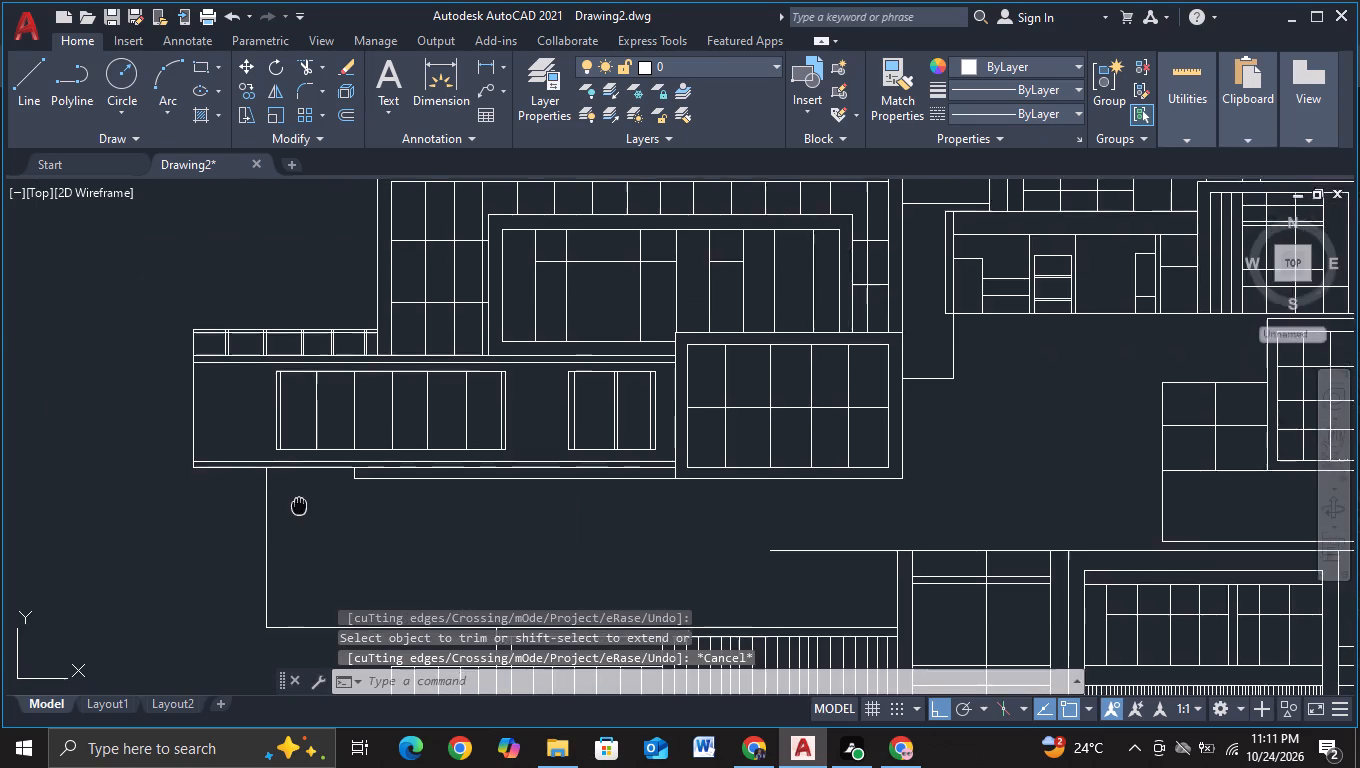
{"action": "middle_click_drag", "start_coordinate": [299, 489], "coordinate": [294, 473]}
{"action": "left_click", "coordinate": [263, 489]}
{"action": "key", "text": "c"}
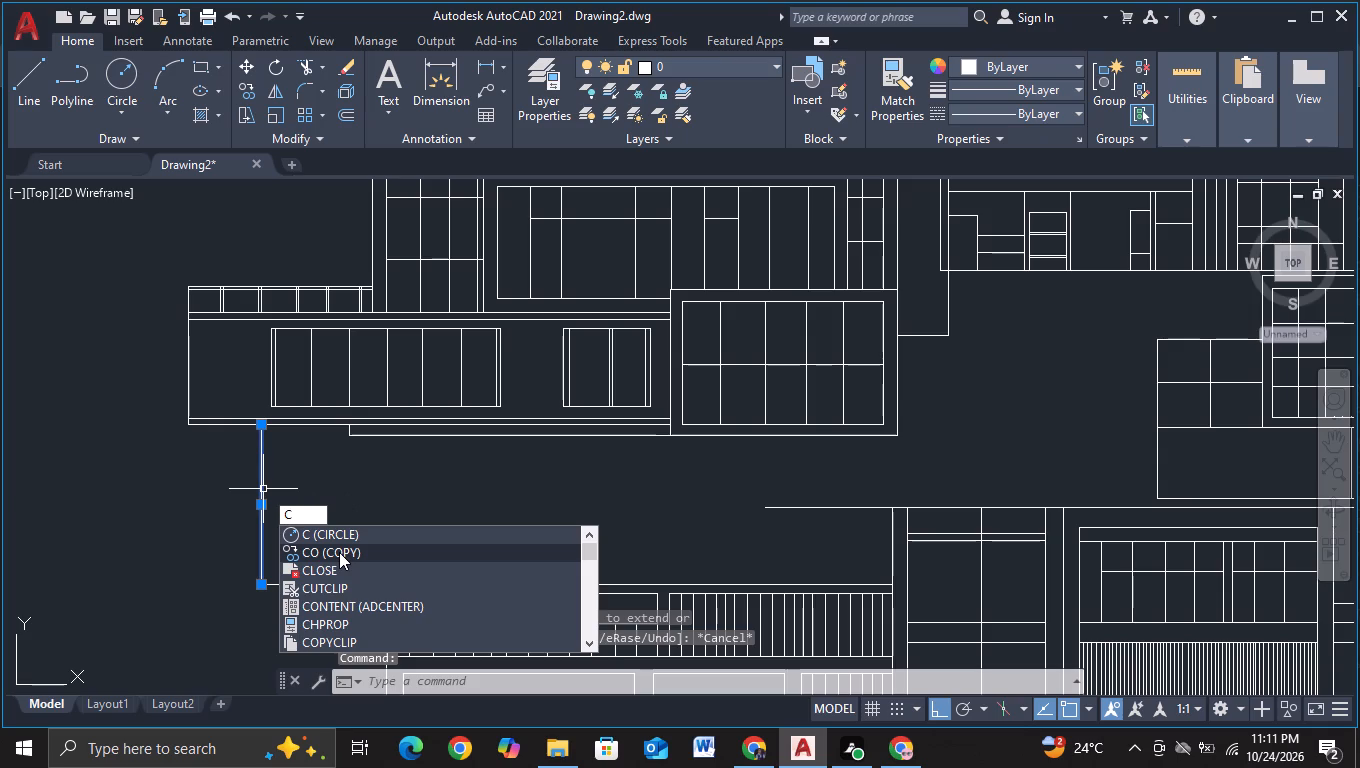
{"action": "left_click", "coordinate": [339, 552]}
{"action": "left_click", "coordinate": [323, 482]}
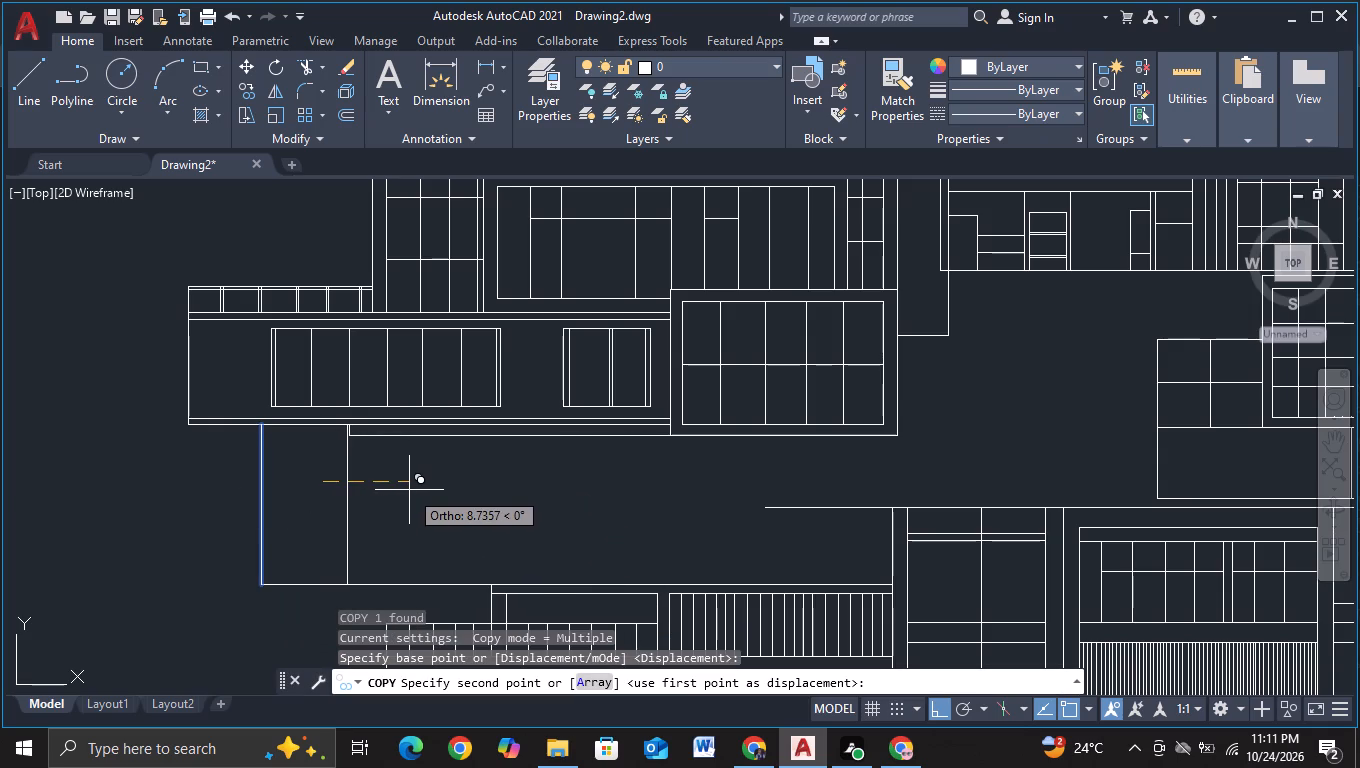
{"action": "left_click", "coordinate": [409, 490]}
{"action": "key", "text": "Escape"}
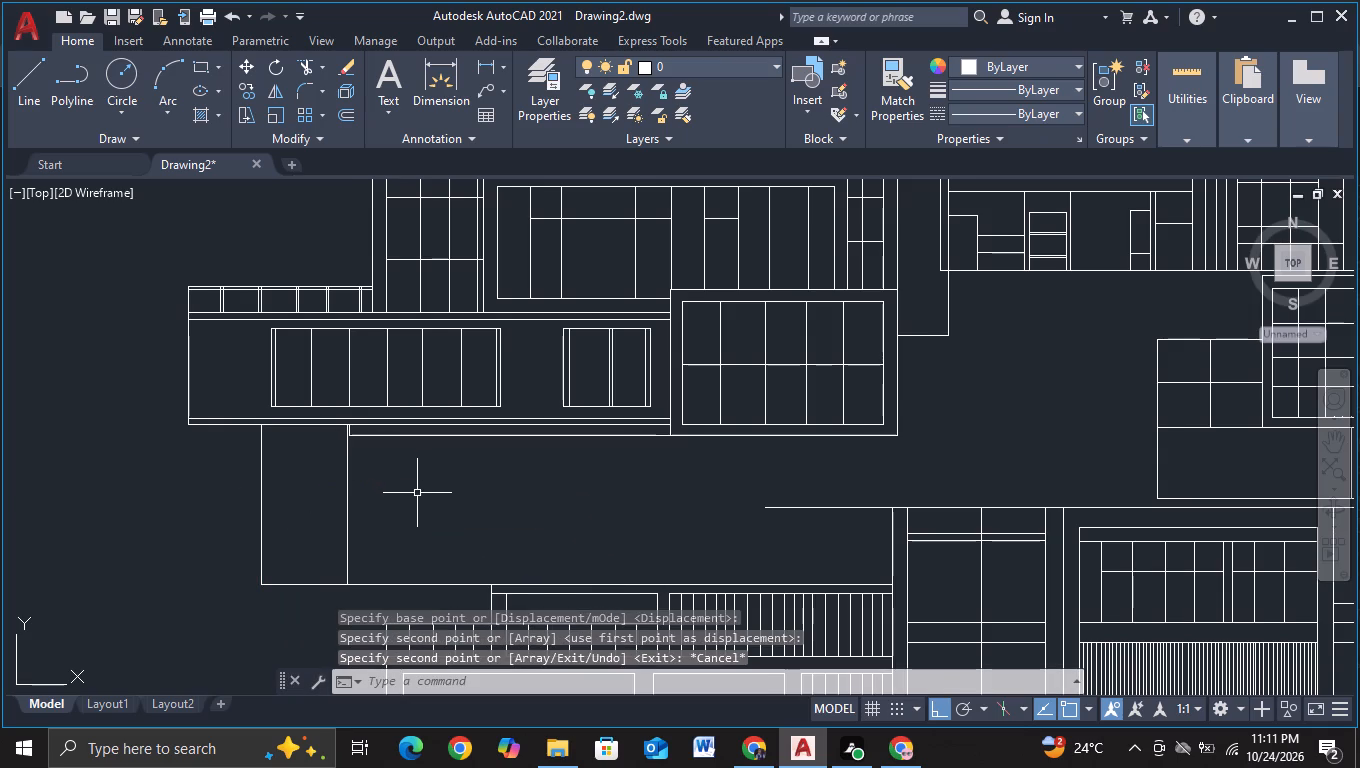
Copy the second vertical line twice further right, both beneath the overhanging block's wide barred window.
{"action": "middle_click_drag", "start_coordinate": [414, 493], "coordinate": [286, 494]}
{"action": "left_click", "coordinate": [222, 498]}
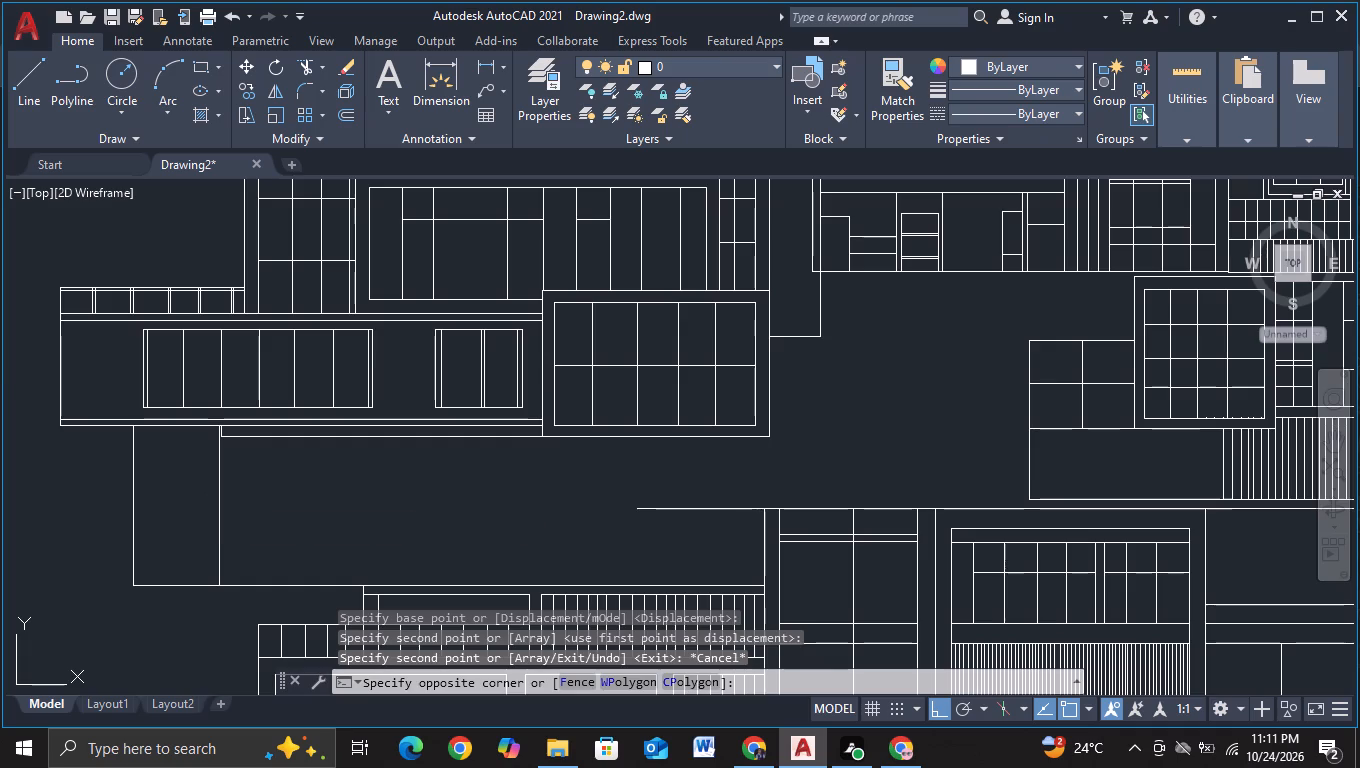
{"action": "key", "text": "Escape"}
{"action": "scroll", "coordinate": [222, 498], "scroll_direction": "up", "scroll_amount": 2}
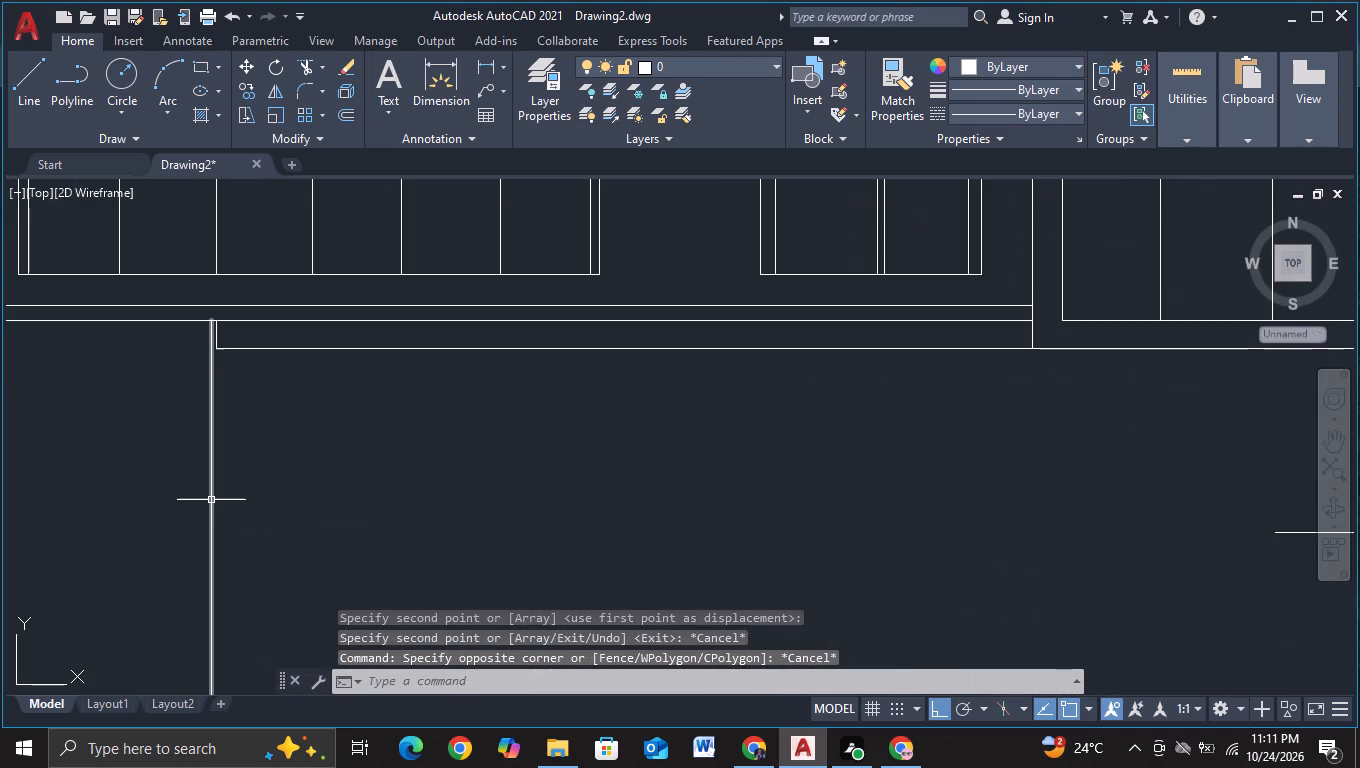
{"action": "left_click", "coordinate": [211, 500]}
{"action": "key", "text": "c"}
{"action": "left_click", "coordinate": [311, 558]}
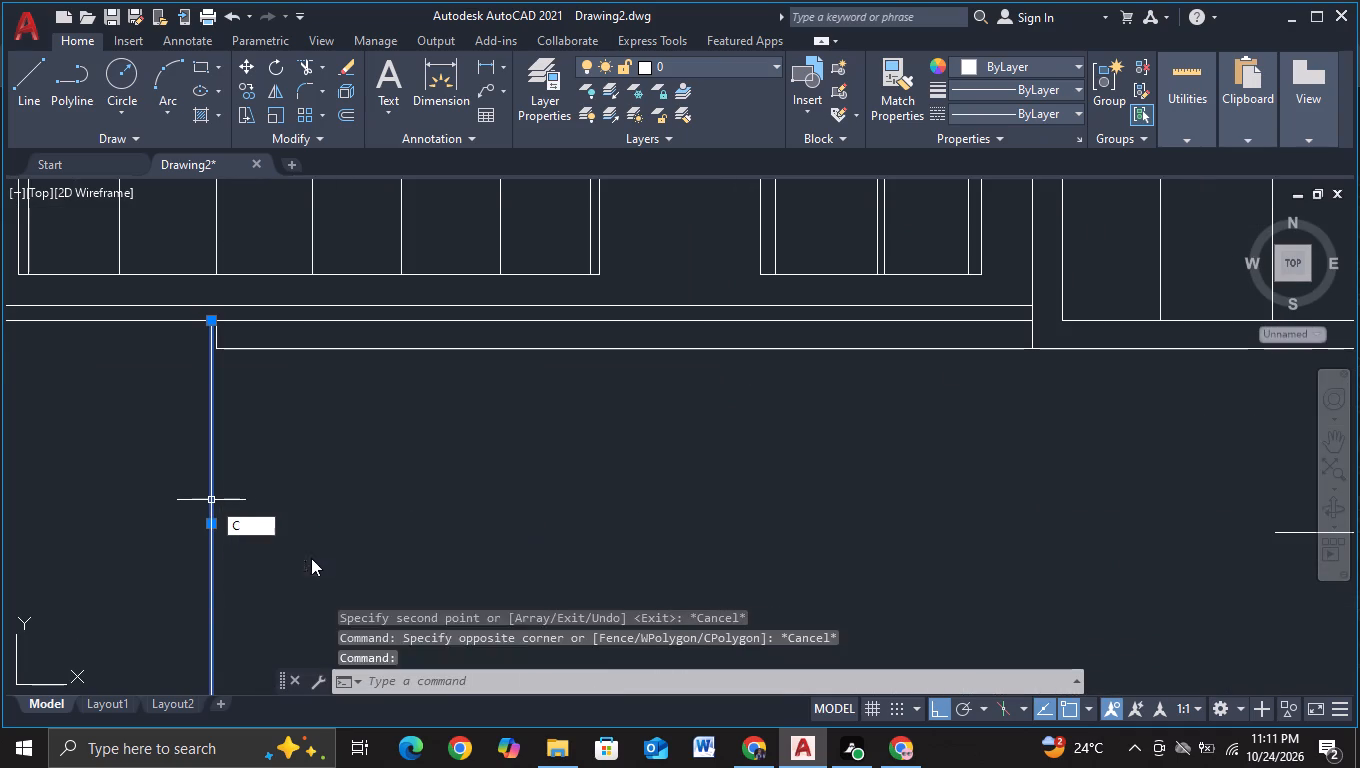
{"action": "left_click_drag", "start_coordinate": [340, 491], "coordinate": [371, 490]}
{"action": "scroll", "coordinate": [643, 512], "scroll_direction": "down", "scroll_amount": 1}
{"action": "middle_click_drag", "start_coordinate": [583, 508], "coordinate": [467, 468]}
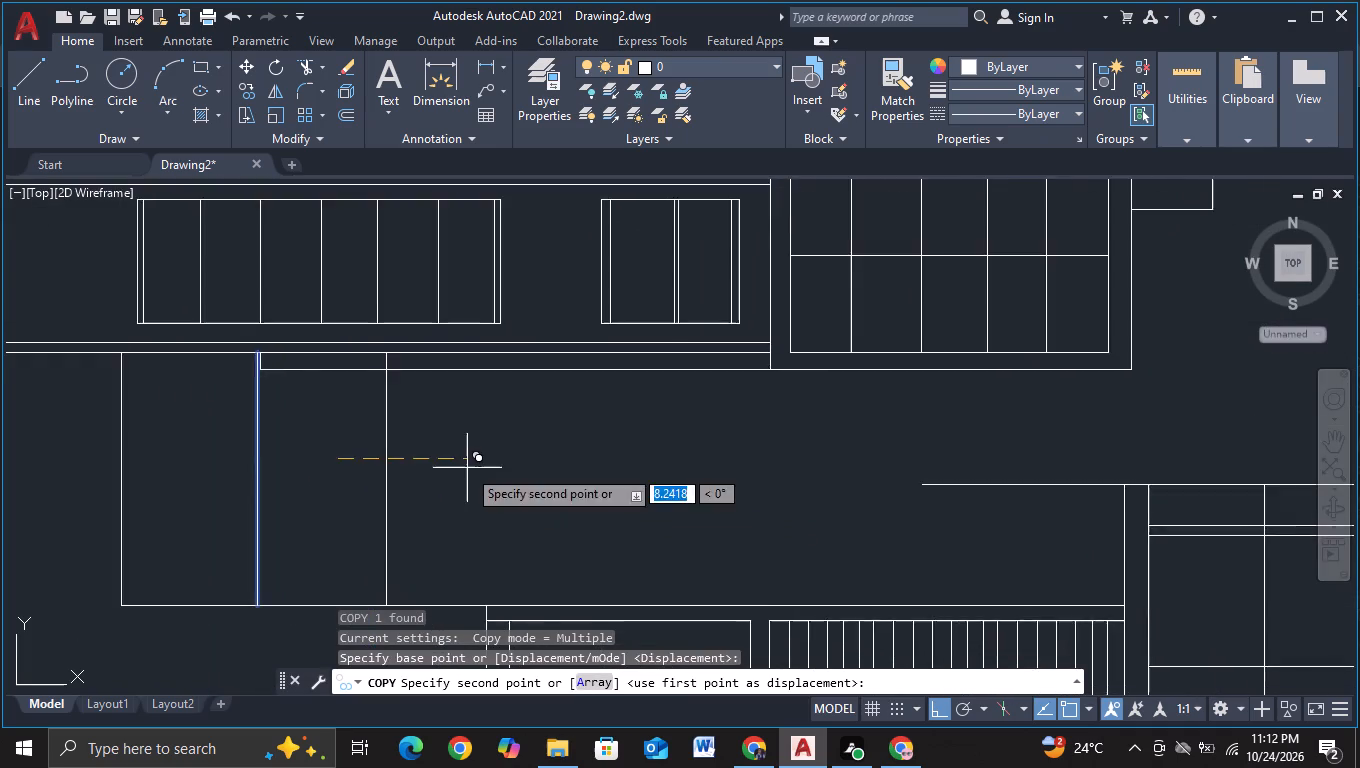
{"action": "scroll", "coordinate": [472, 469], "scroll_direction": "down", "scroll_amount": 1}
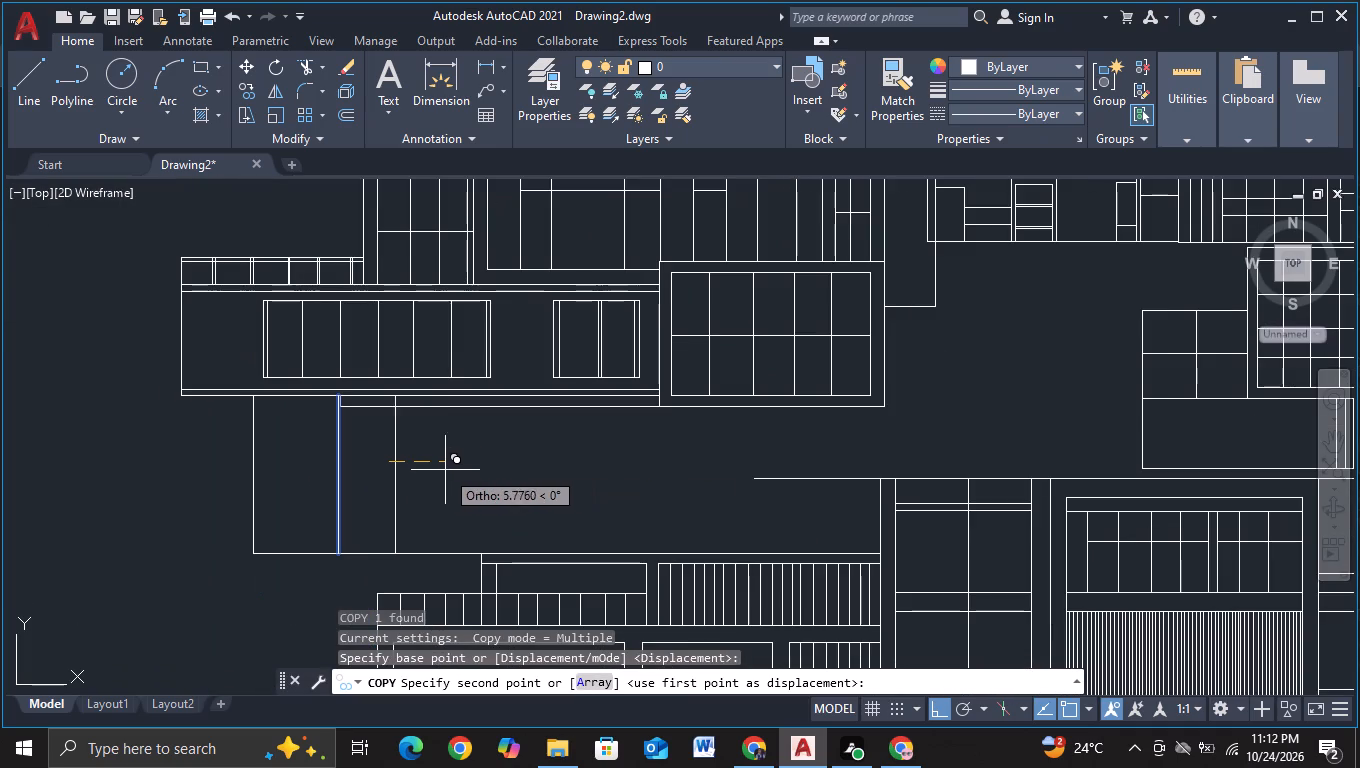
{"action": "left_click", "coordinate": [436, 470]}
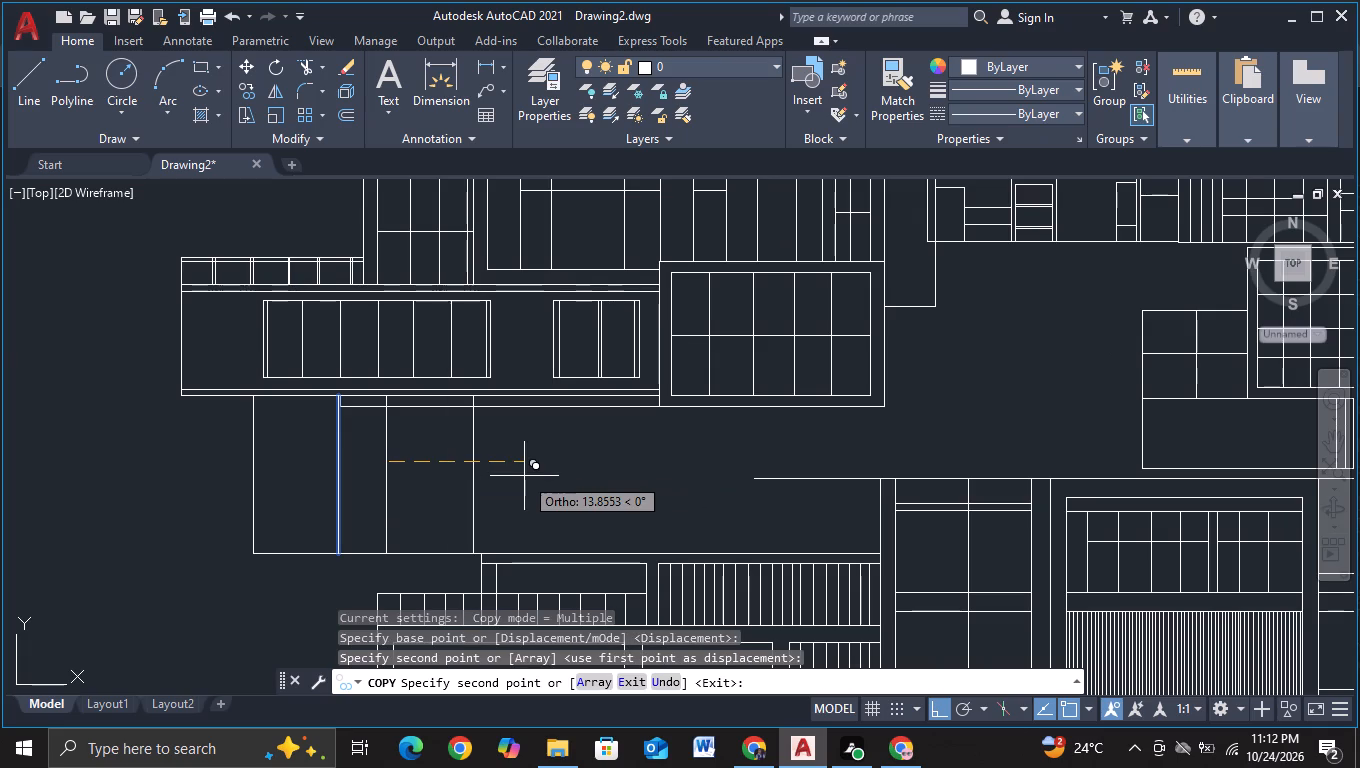
{"action": "left_click", "coordinate": [517, 475]}
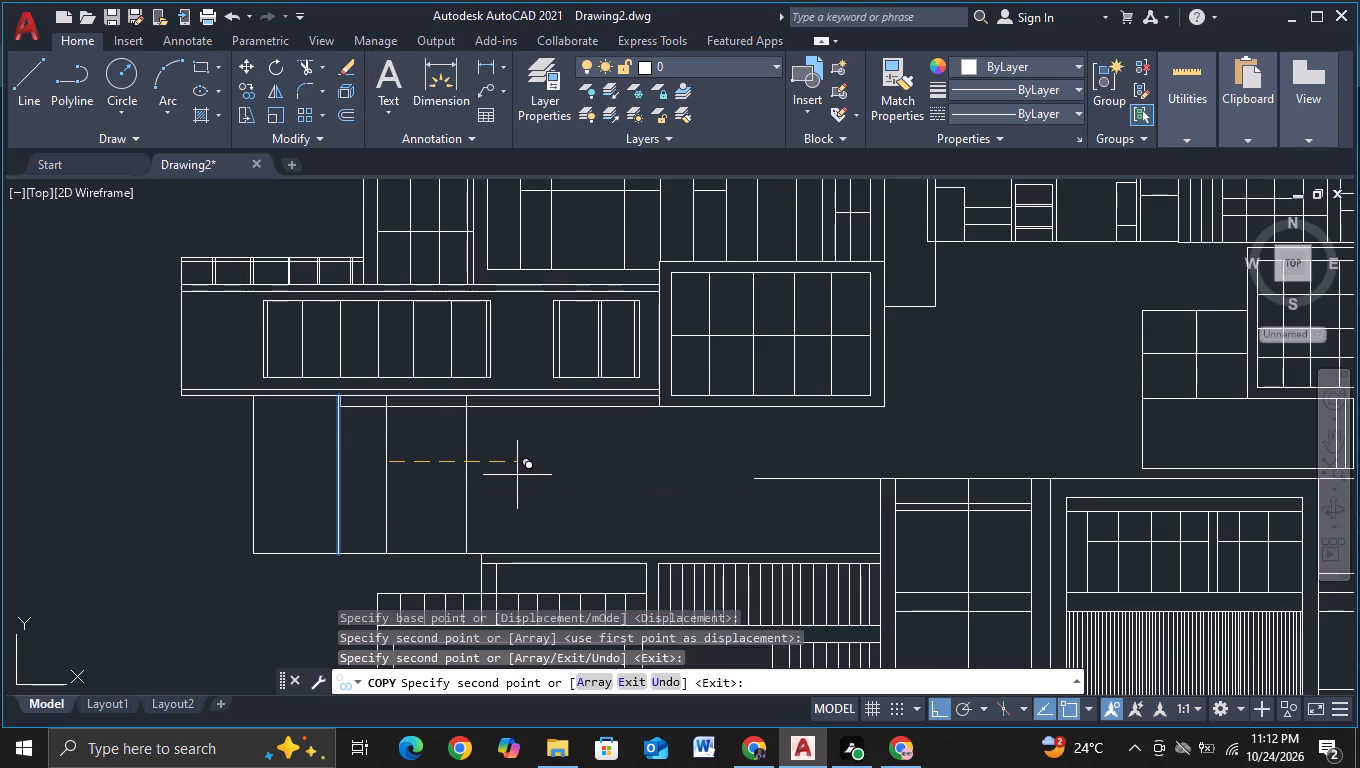
{"action": "key", "text": "Escape"}
With object snap off, draw from the tall bay's projecting top line left, down about 6 units and right about 17 units, past the bay's left edge.
{"action": "middle_click_drag", "start_coordinate": [569, 483], "coordinate": [447, 495]}
{"action": "scroll", "coordinate": [447, 496], "scroll_direction": "down", "scroll_amount": 1}
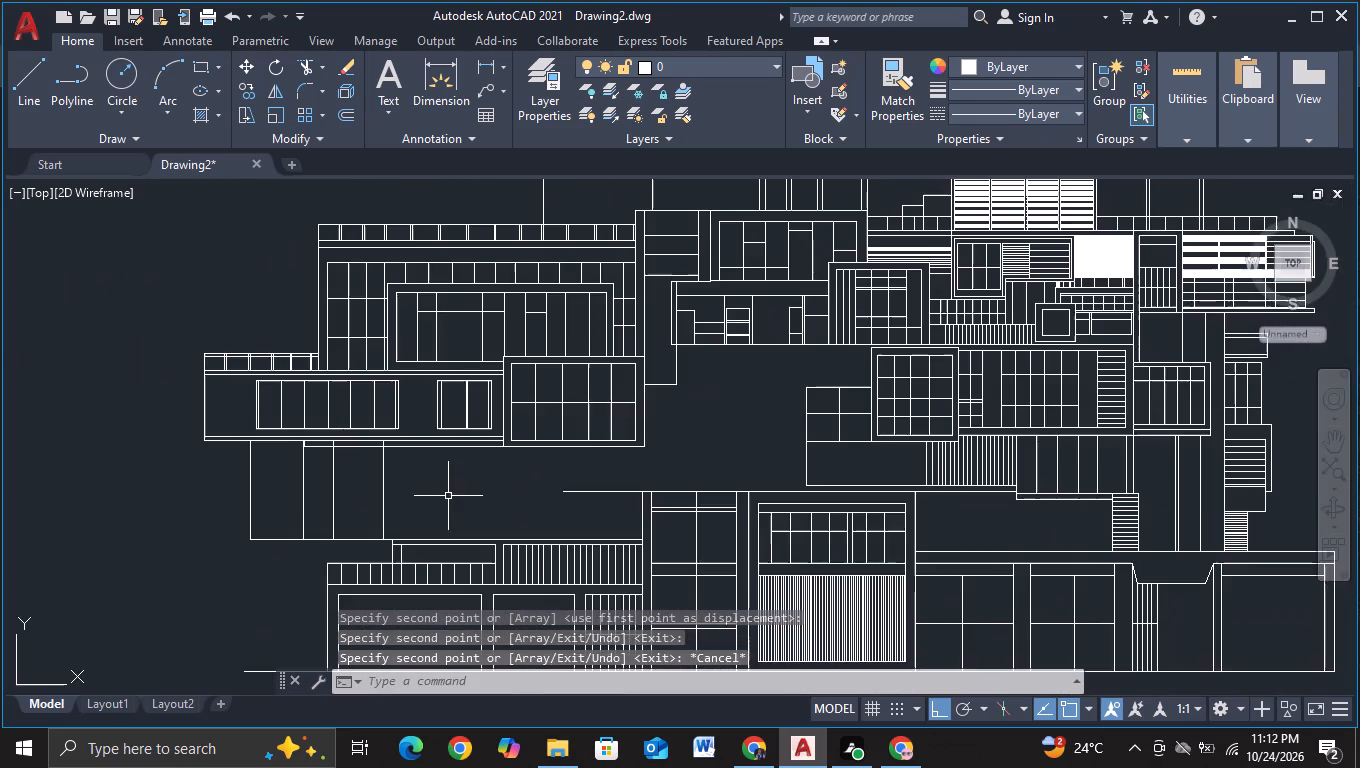
{"action": "middle_click_drag", "start_coordinate": [457, 495], "coordinate": [425, 495]}
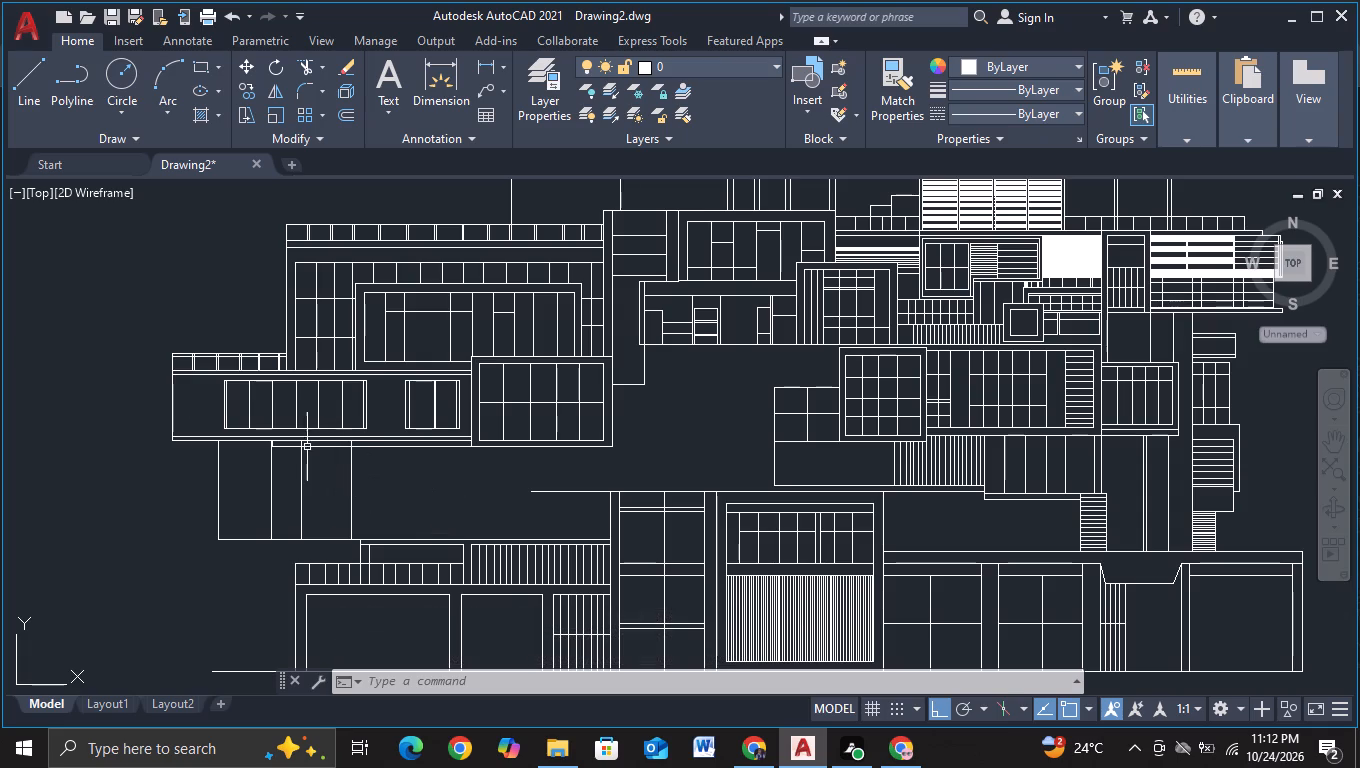
{"action": "left_click", "coordinate": [39, 90]}
{"action": "scroll", "coordinate": [523, 468], "scroll_direction": "up", "scroll_amount": 1}
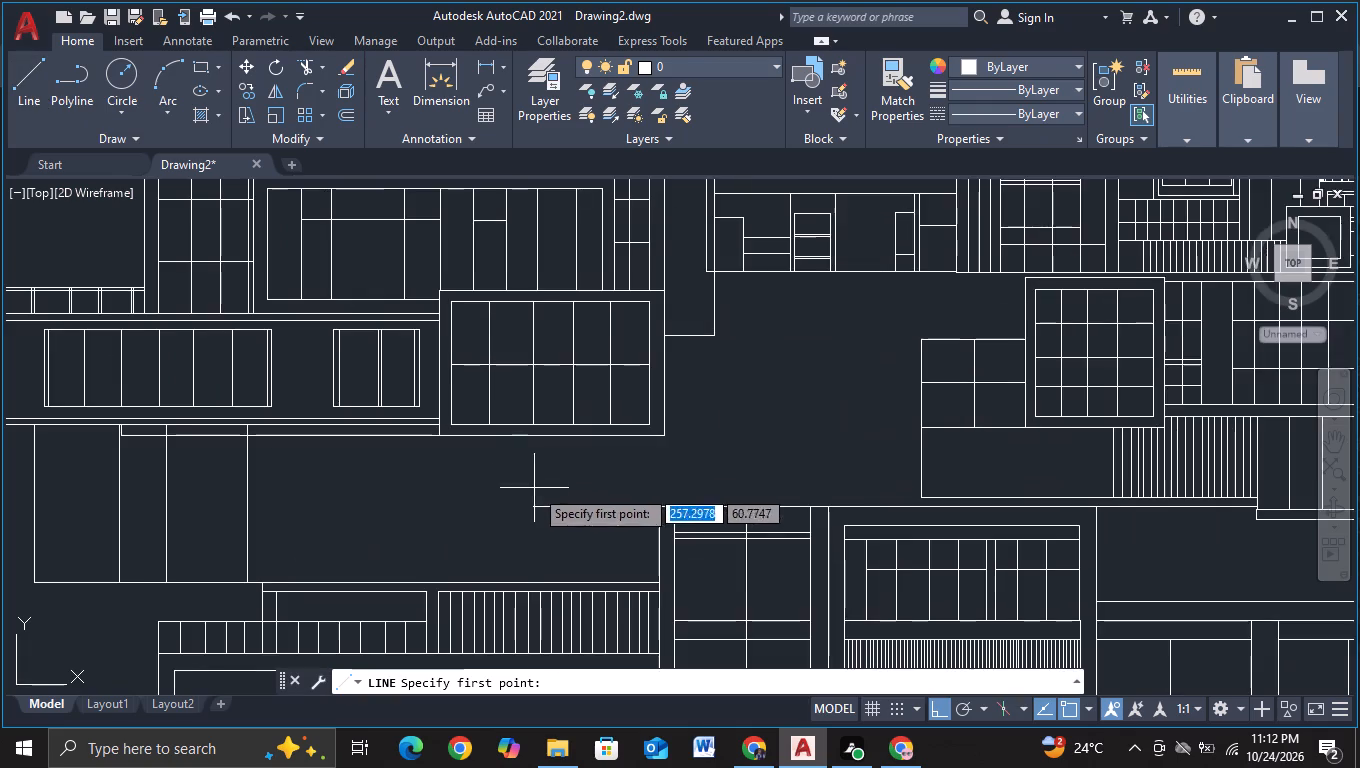
{"action": "middle_click_drag", "start_coordinate": [534, 488], "coordinate": [450, 439]}
{"action": "key", "text": "F3"}
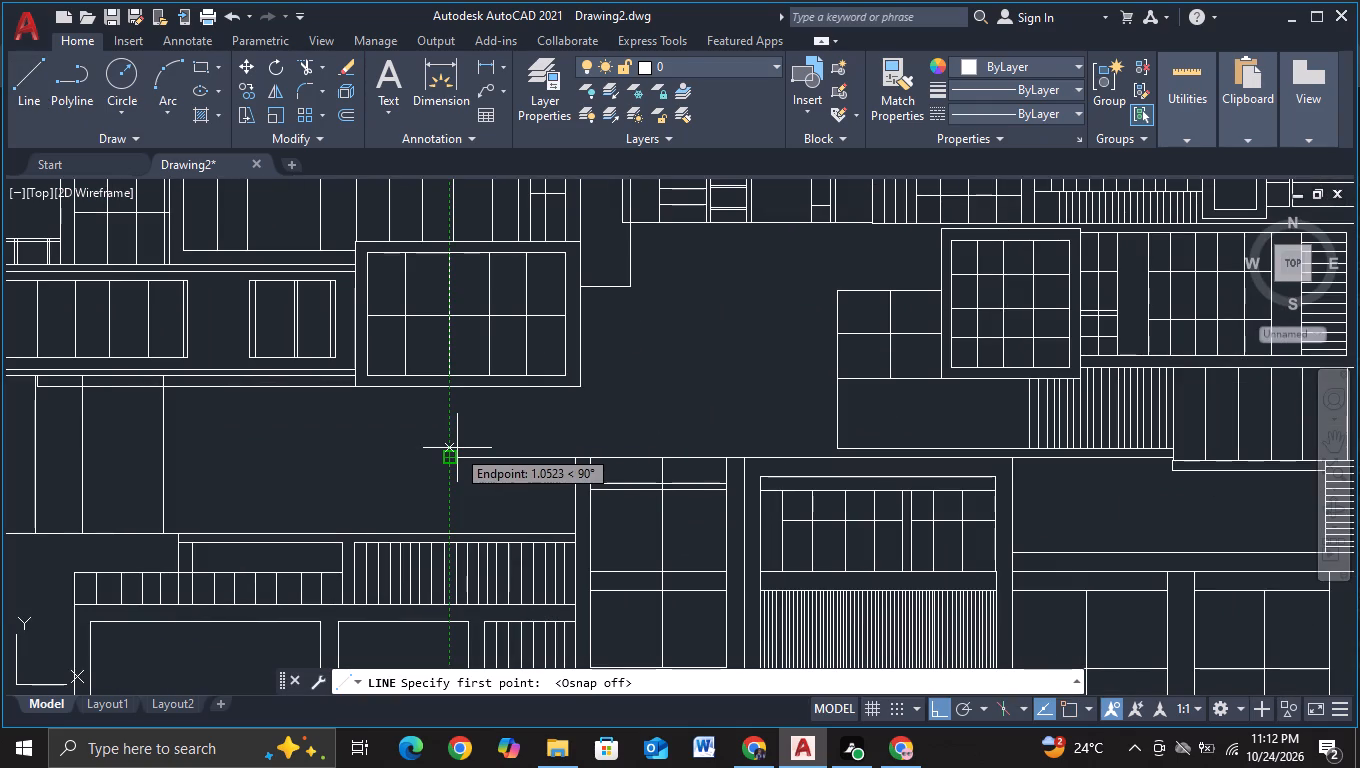
{"action": "left_click", "coordinate": [468, 458]}
{"action": "left_click", "coordinate": [411, 452]}
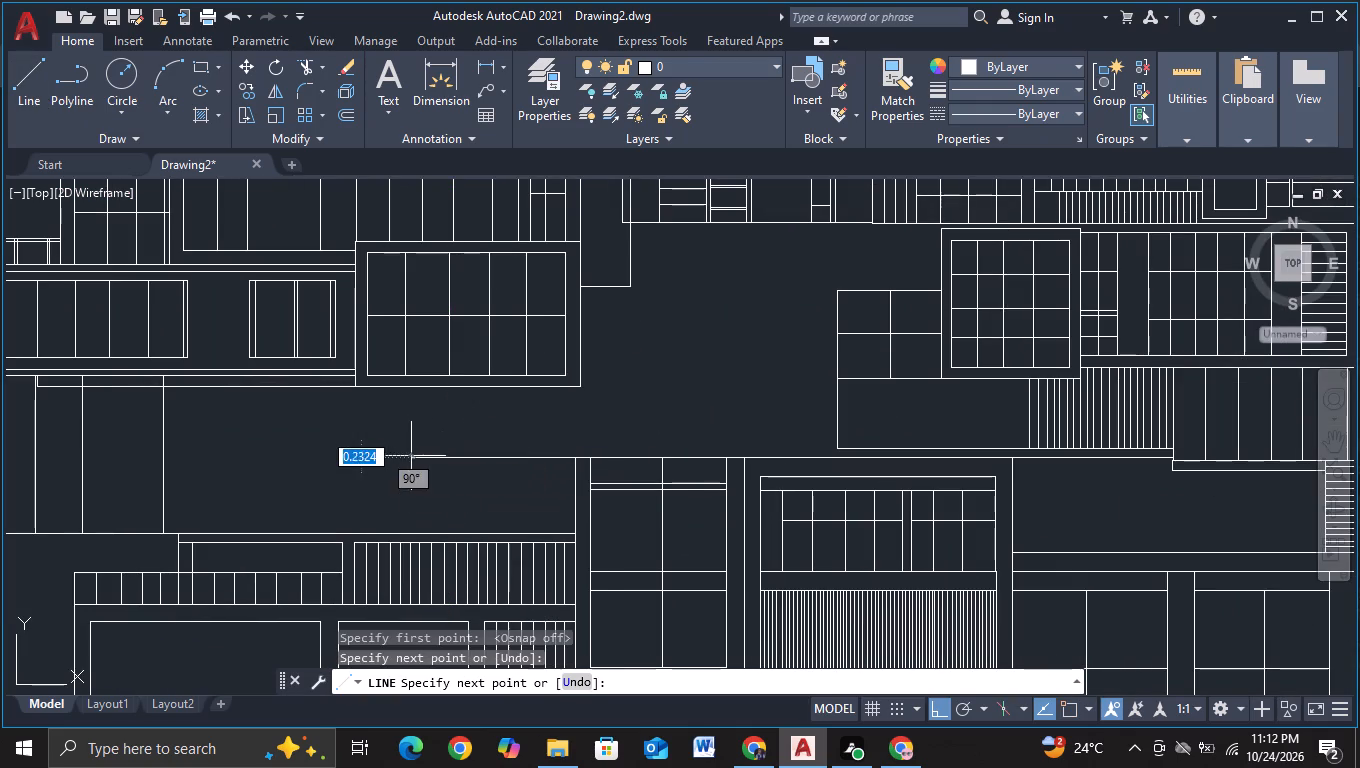
{"action": "scroll", "coordinate": [412, 505], "scroll_direction": "up", "scroll_amount": 2}
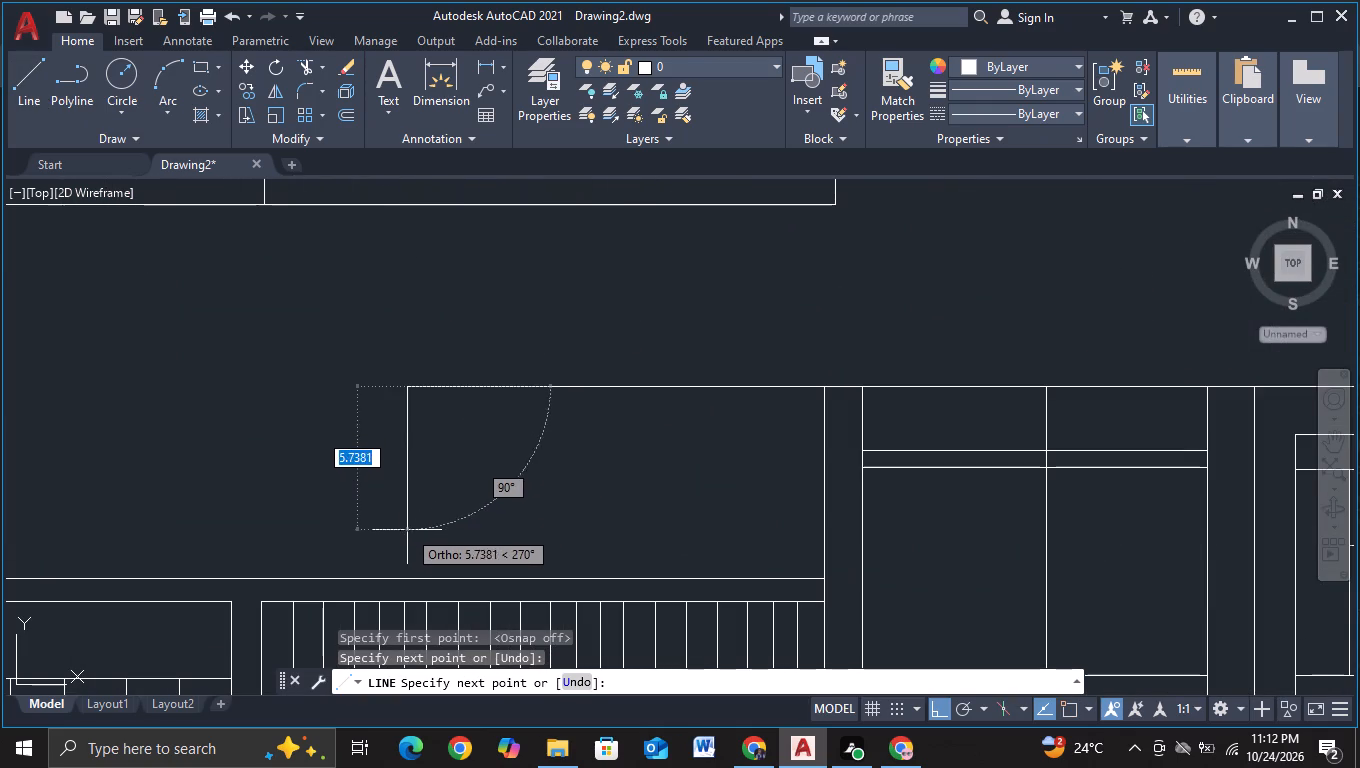
{"action": "left_click", "coordinate": [406, 542]}
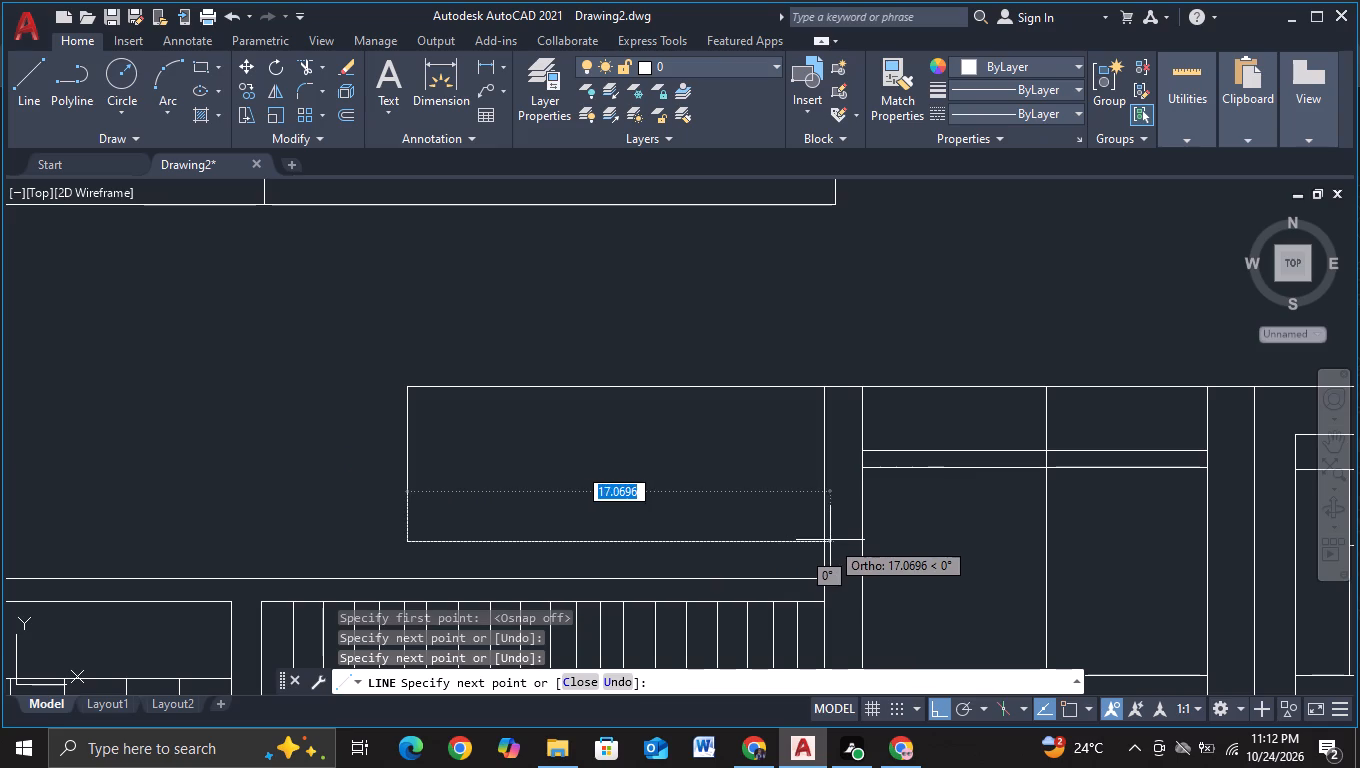
{"action": "scroll", "coordinate": [830, 540], "scroll_direction": "up", "scroll_amount": 1}
{"action": "left_click", "coordinate": [829, 541]}
{"action": "key", "text": "Escape"}
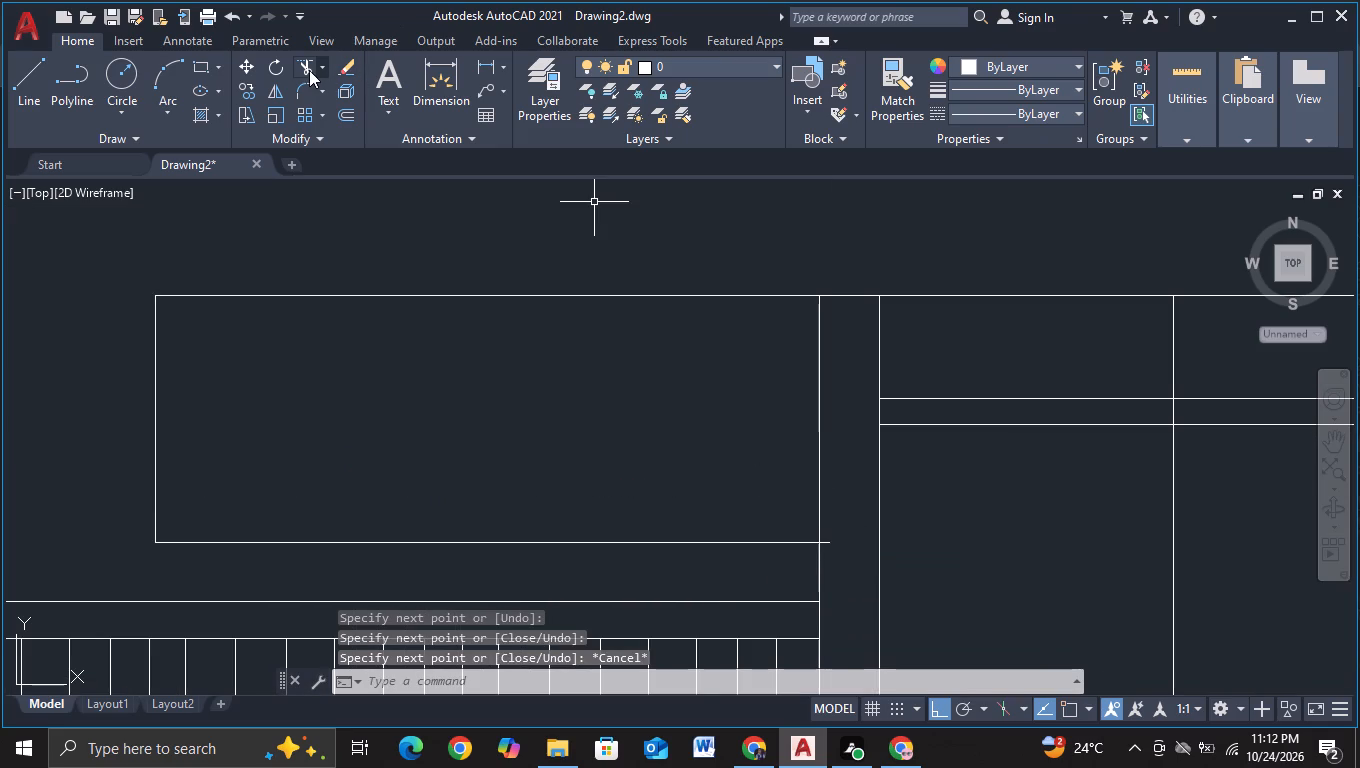
Trim the new outline's bottom line where it overshoots the tall bay's left edge.
{"action": "left_click", "coordinate": [309, 70]}
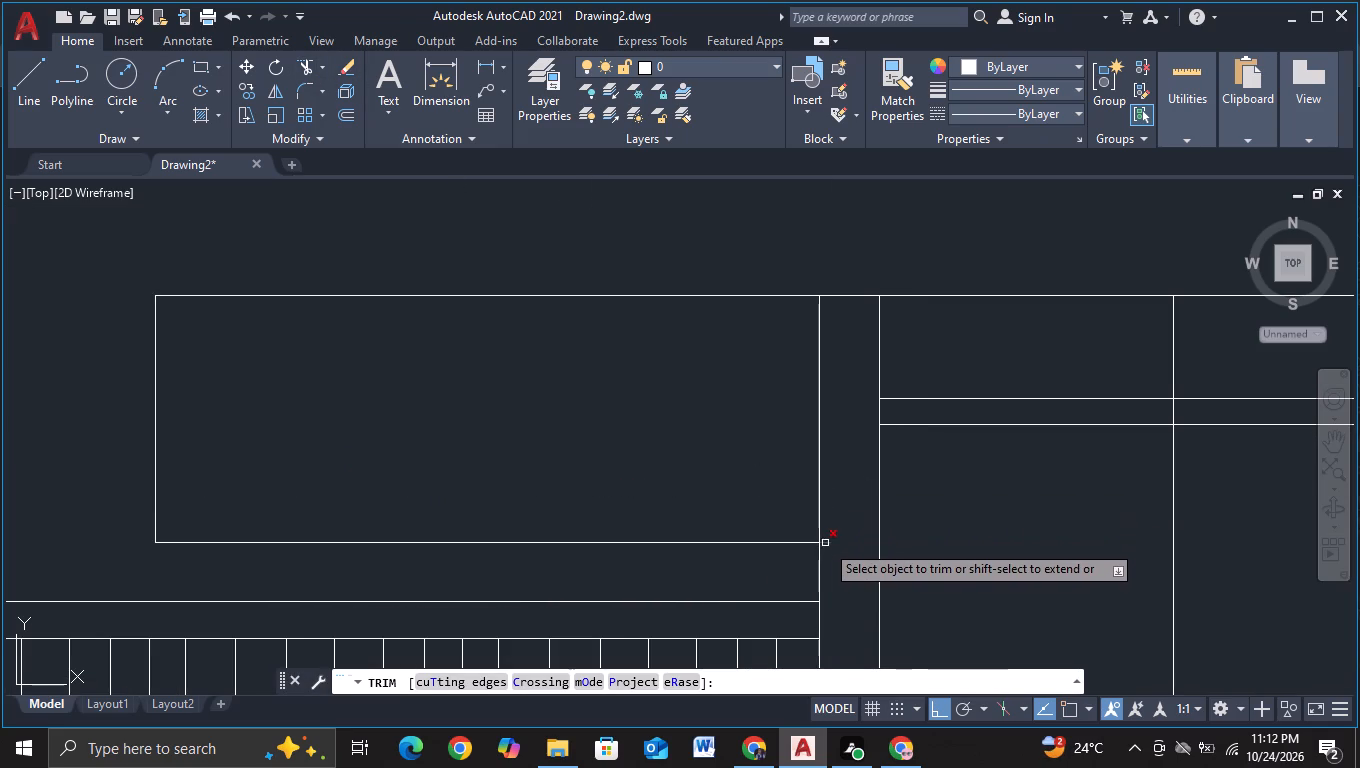
{"action": "left_click", "coordinate": [825, 543]}
{"action": "key", "text": "Escape"}
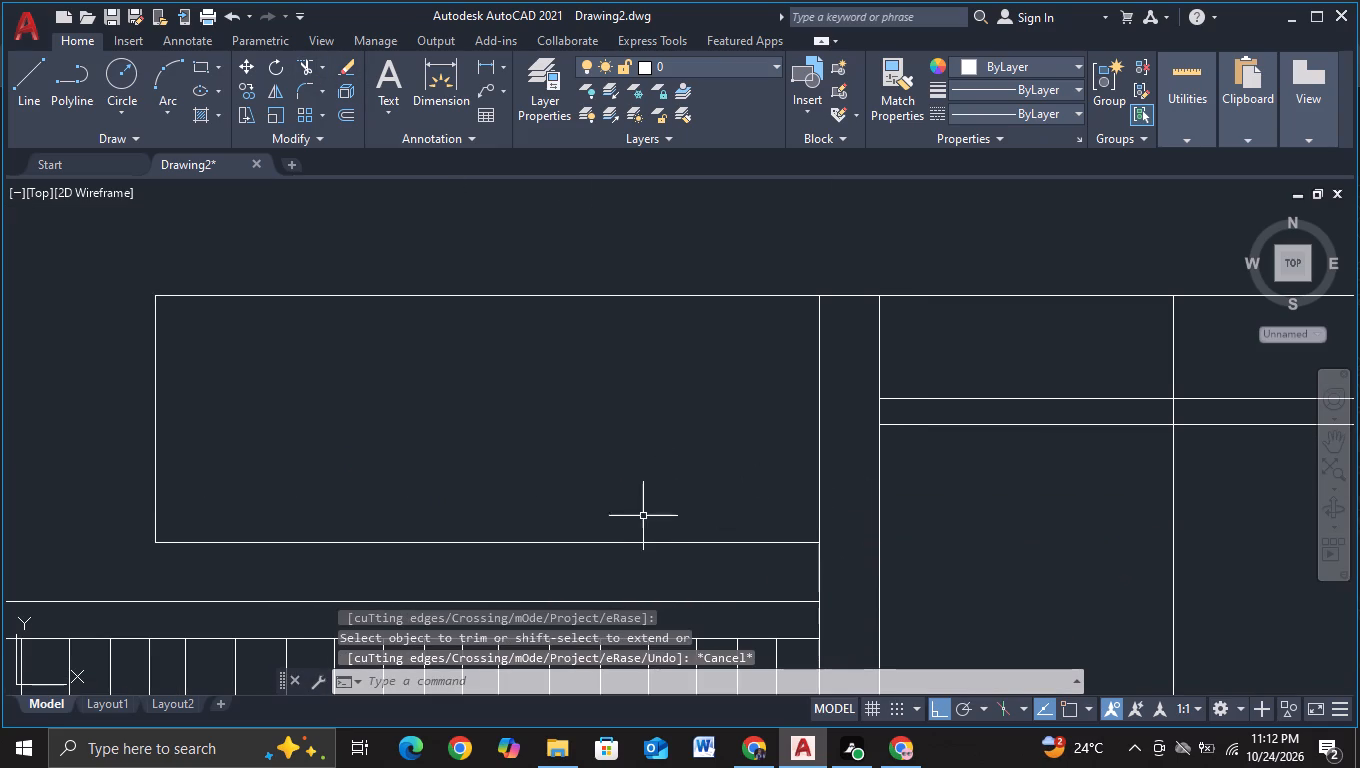
Copy the outline's bottom line upward three times, at about 0.5, 5.8 and 4.5 units above the original.
{"action": "left_click", "coordinate": [637, 542]}
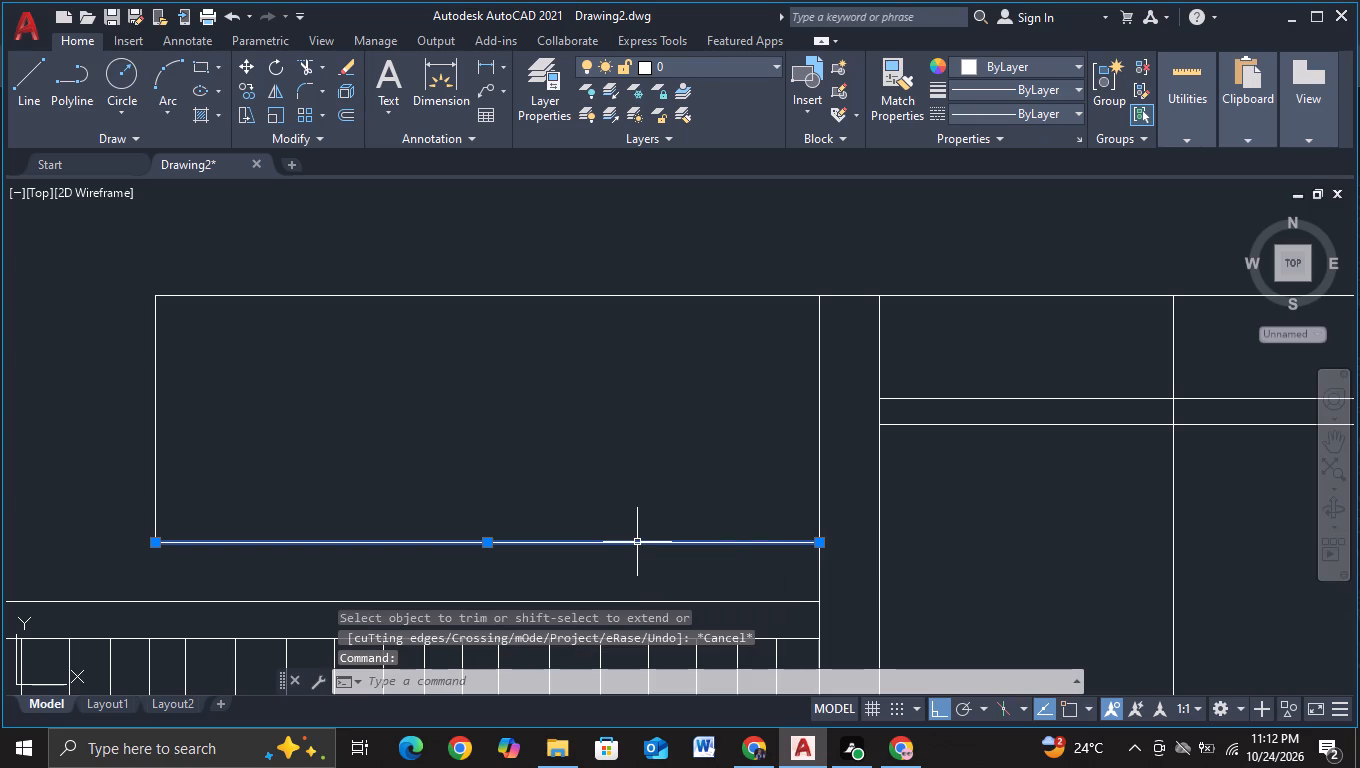
{"action": "key", "text": "c"}
{"action": "left_click", "coordinate": [700, 604]}
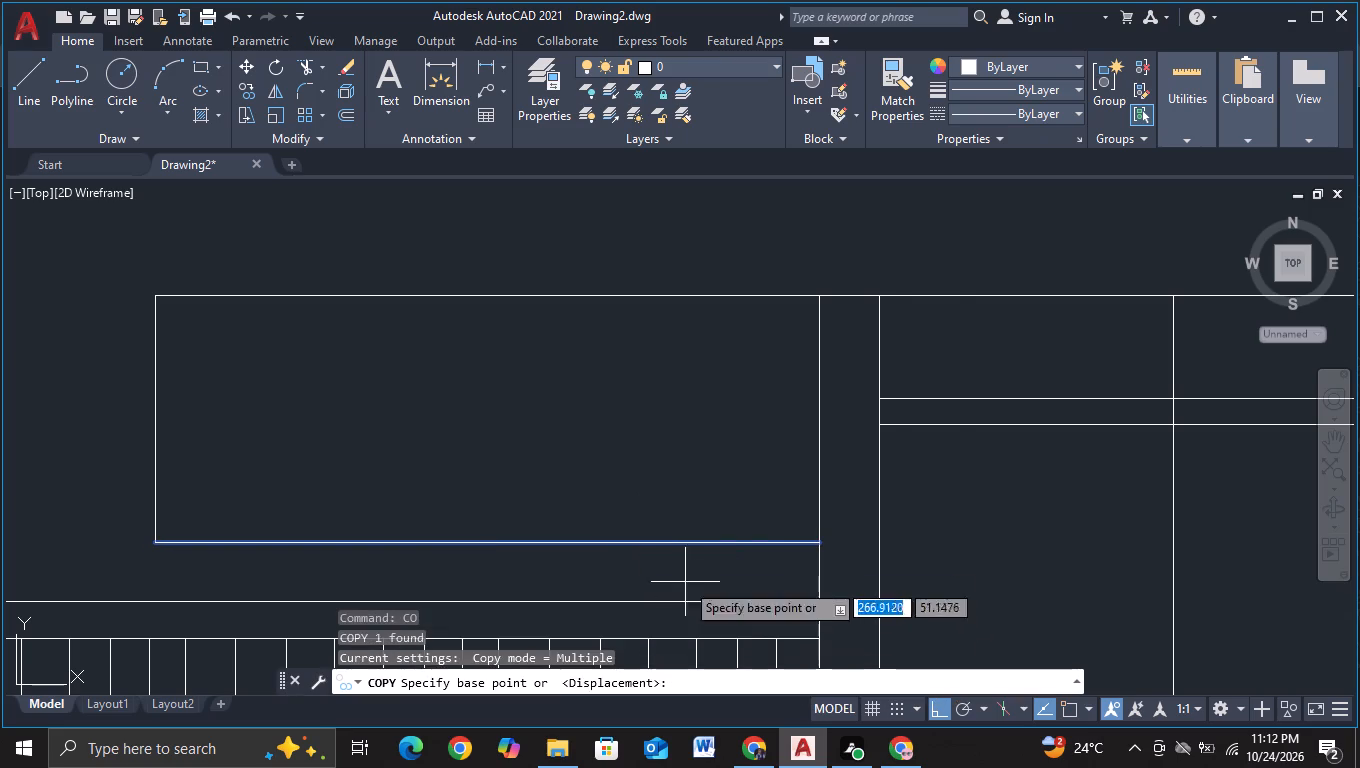
{"action": "left_click", "coordinate": [685, 582]}
{"action": "left_click", "coordinate": [690, 563]}
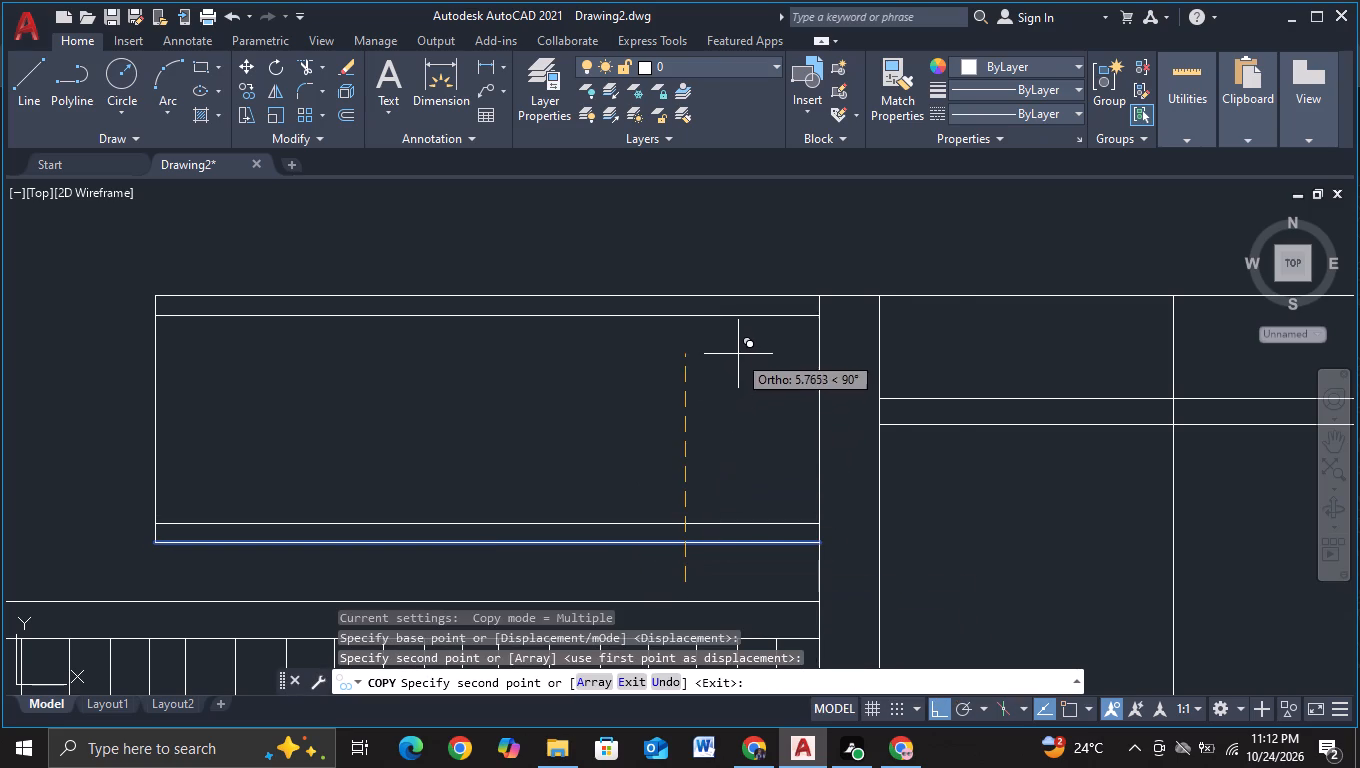
{"action": "left_click", "coordinate": [739, 350]}
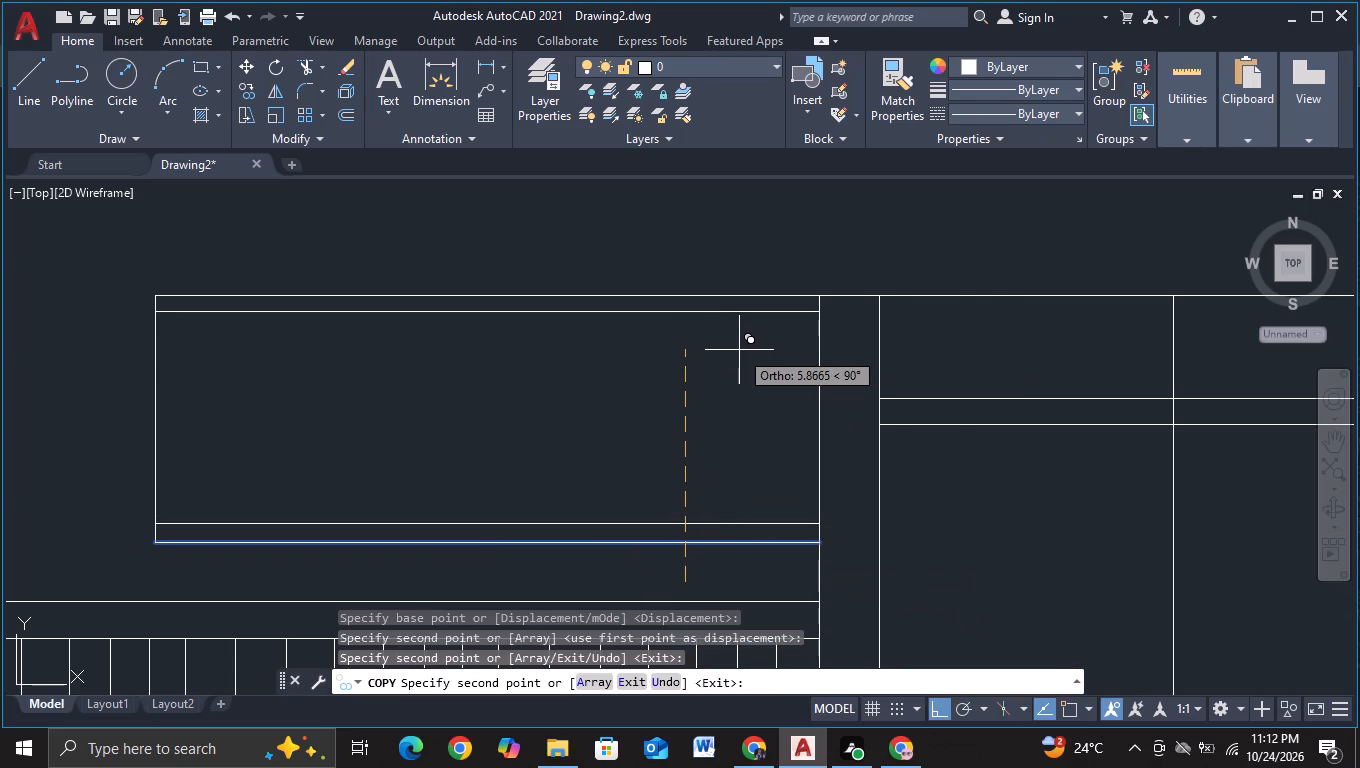
{"action": "left_click", "coordinate": [746, 402]}
{"action": "key", "text": "Escape"}
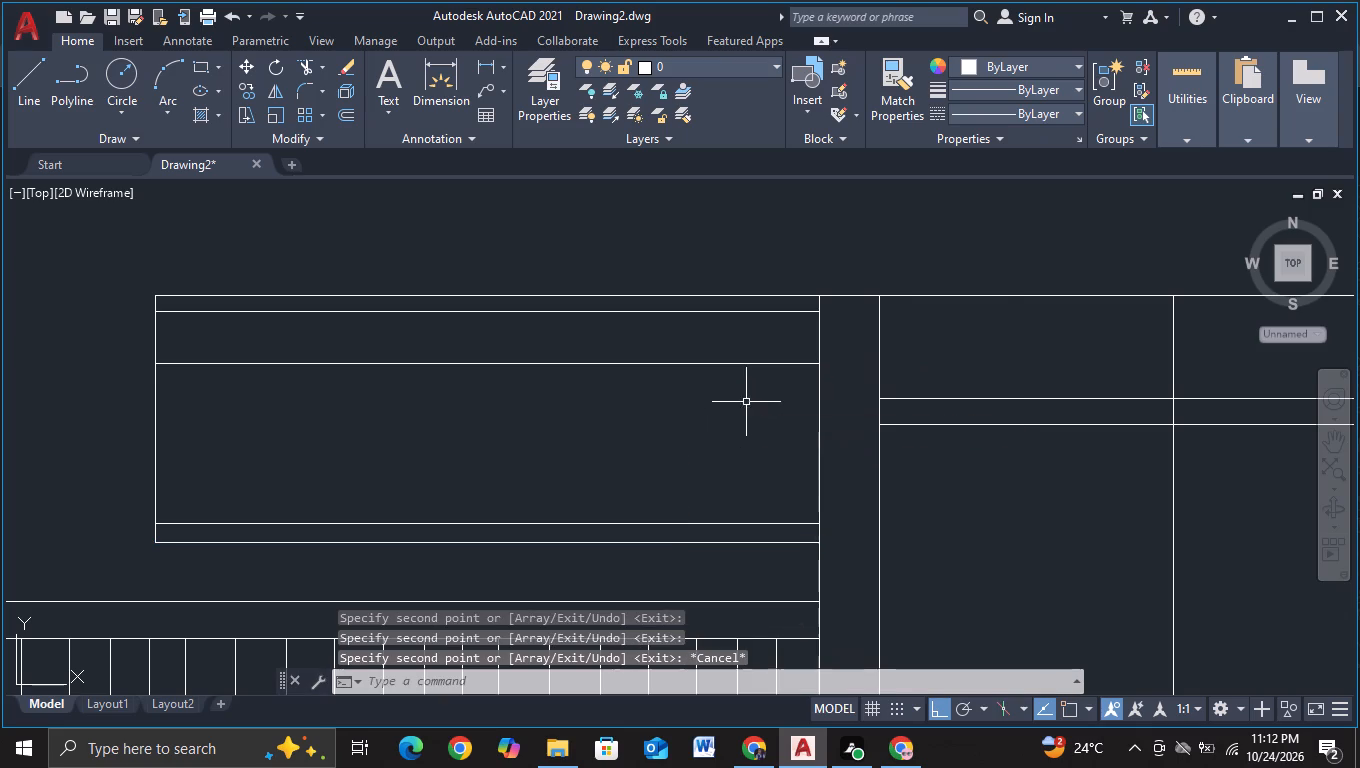
Copy the outline's left edge about 0.6 units to the right, inside the outline.
{"action": "left_click", "coordinate": [153, 402]}
{"action": "key", "text": "c"}
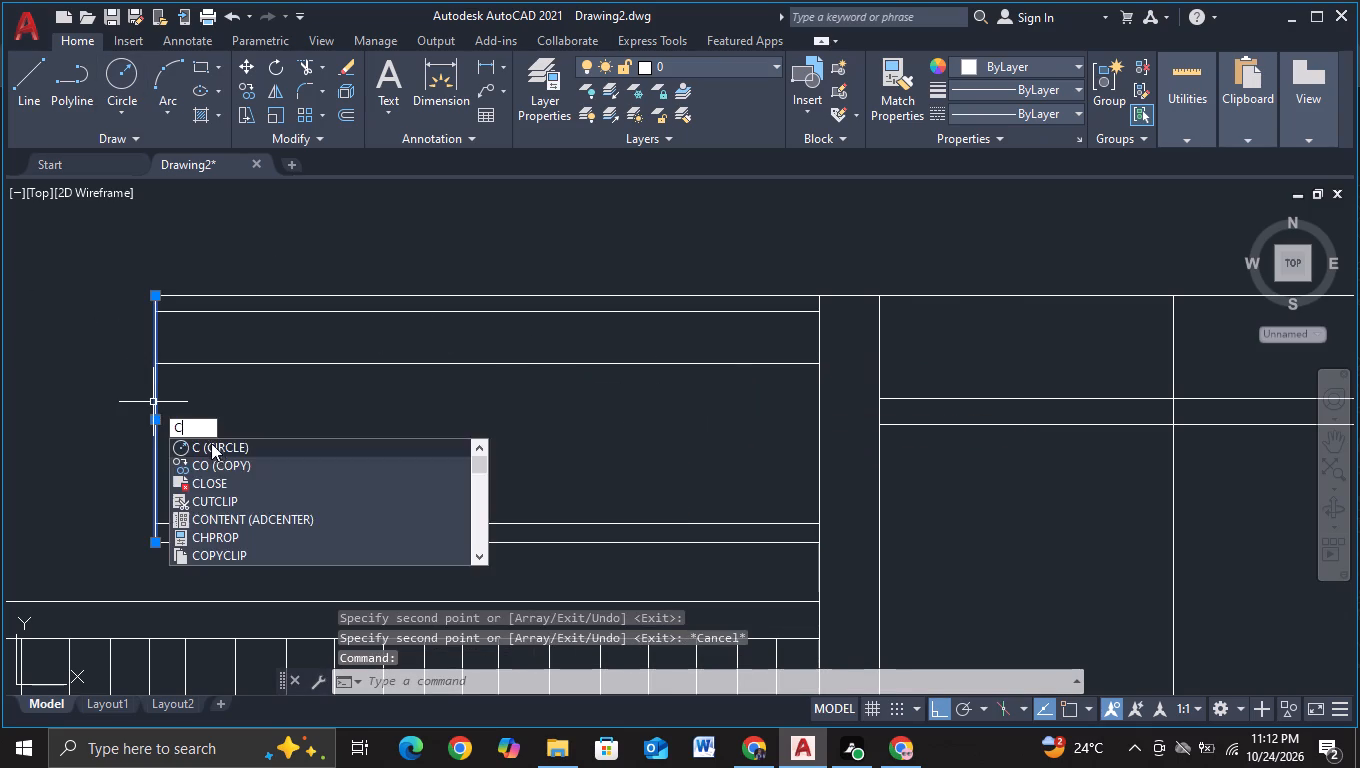
{"action": "left_click", "coordinate": [234, 470]}
{"action": "left_click", "coordinate": [248, 442]}
{"action": "left_click", "coordinate": [273, 442]}
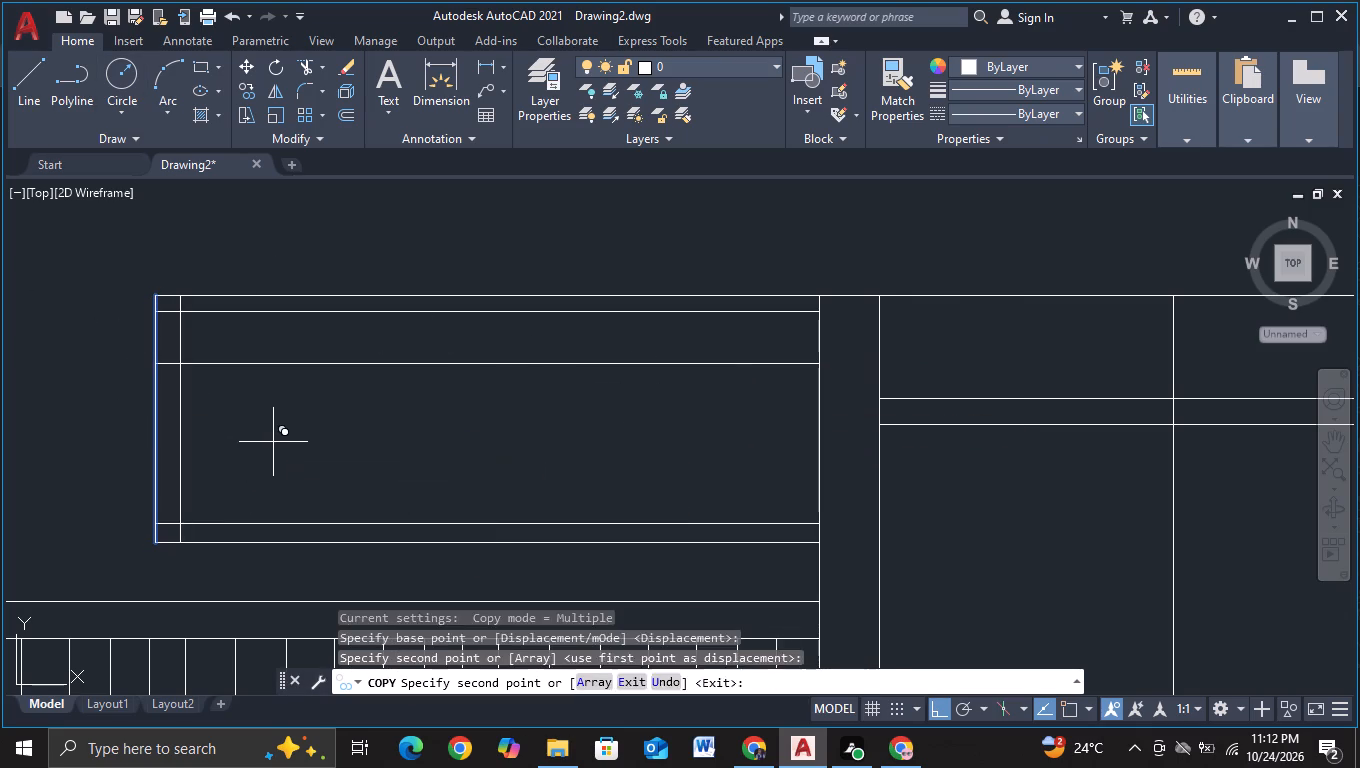
{"action": "key", "text": "Escape"}
Trim the copied lines' ends at the upper-left and lower-left corners and along the left margin, leaving a clean inner frame.
{"action": "left_click", "coordinate": [299, 64]}
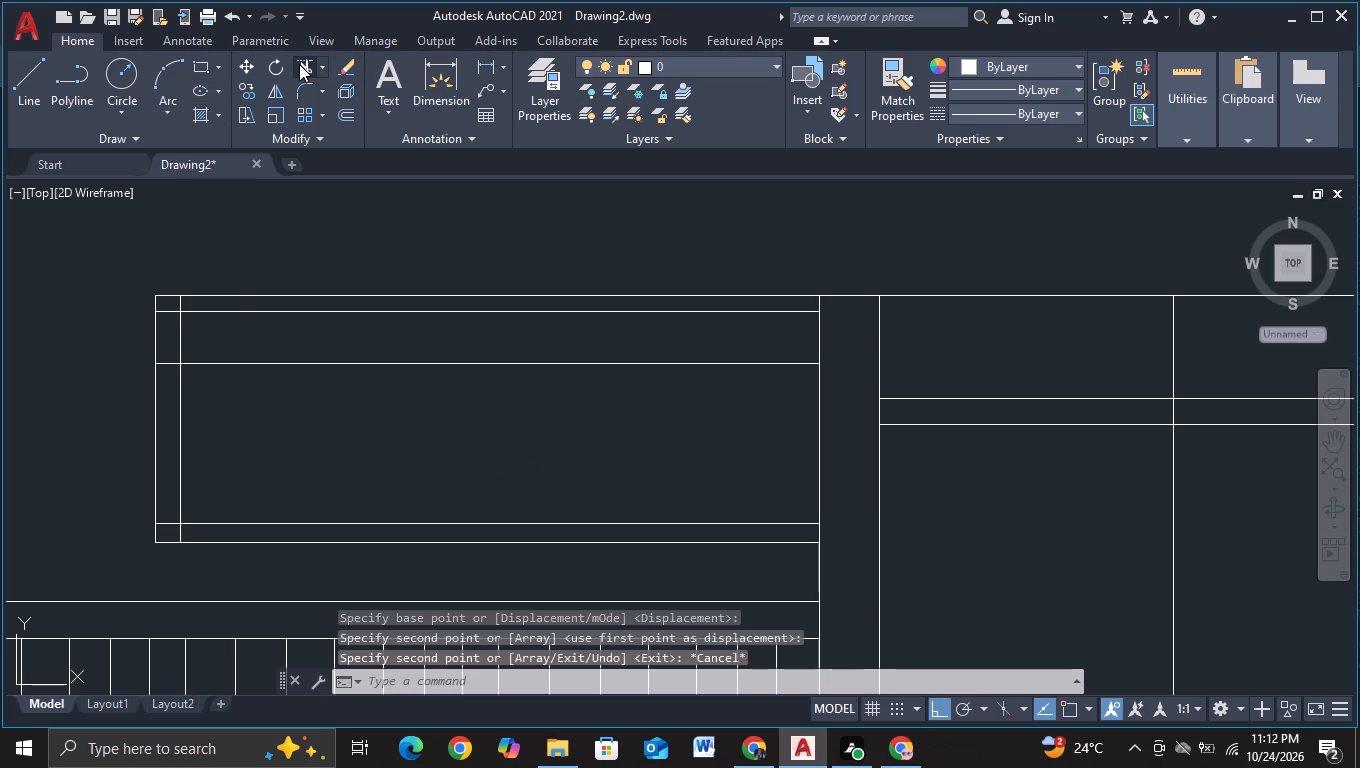
{"action": "left_click", "coordinate": [183, 302]}
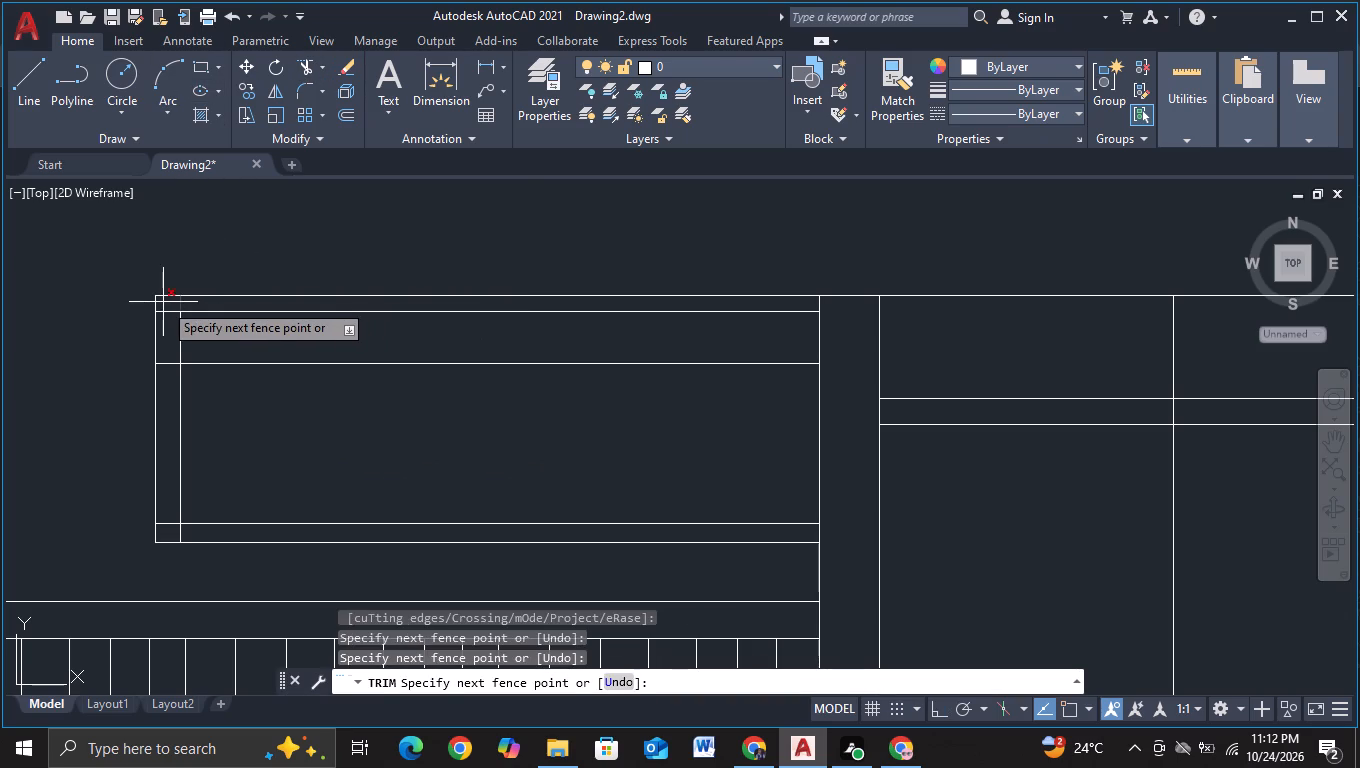
{"action": "double_click", "coordinate": [175, 305]}
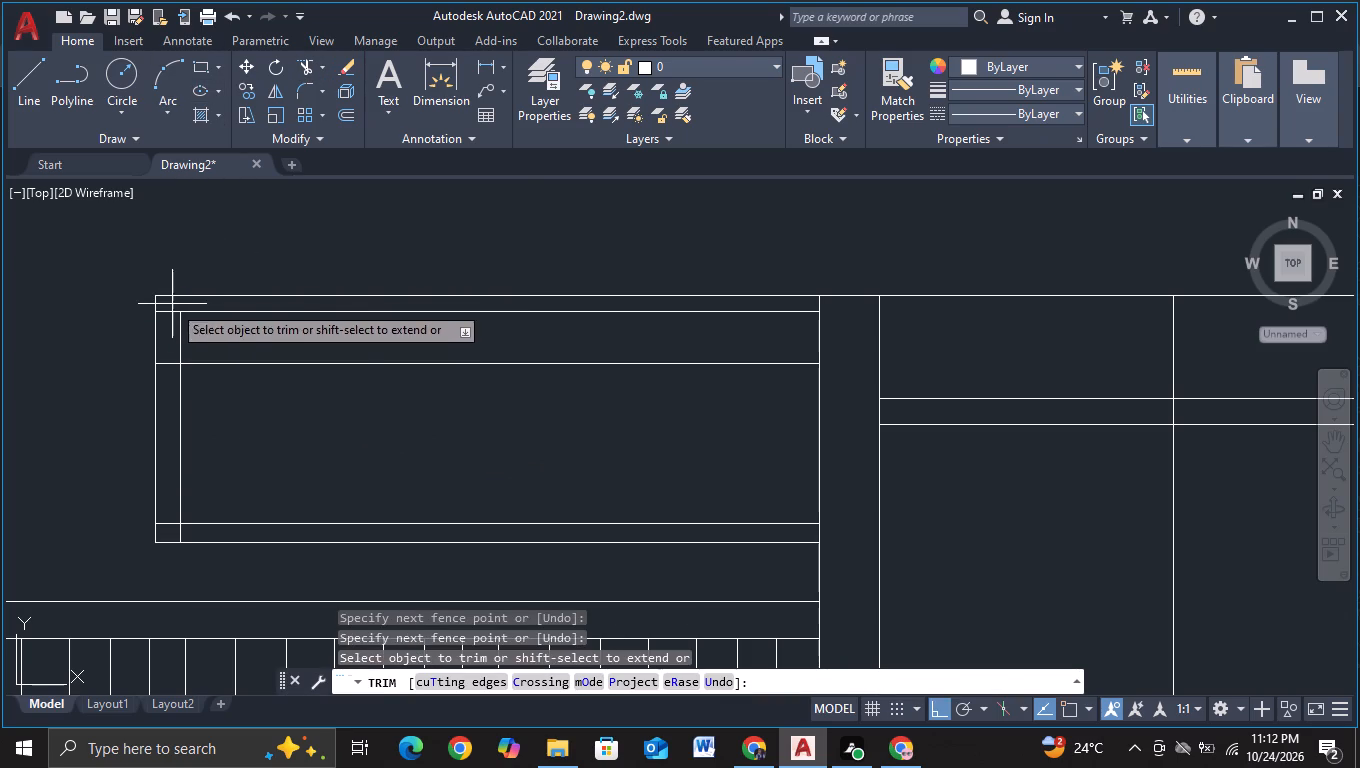
{"action": "left_click", "coordinate": [172, 304]}
{"action": "left_click", "coordinate": [165, 536]}
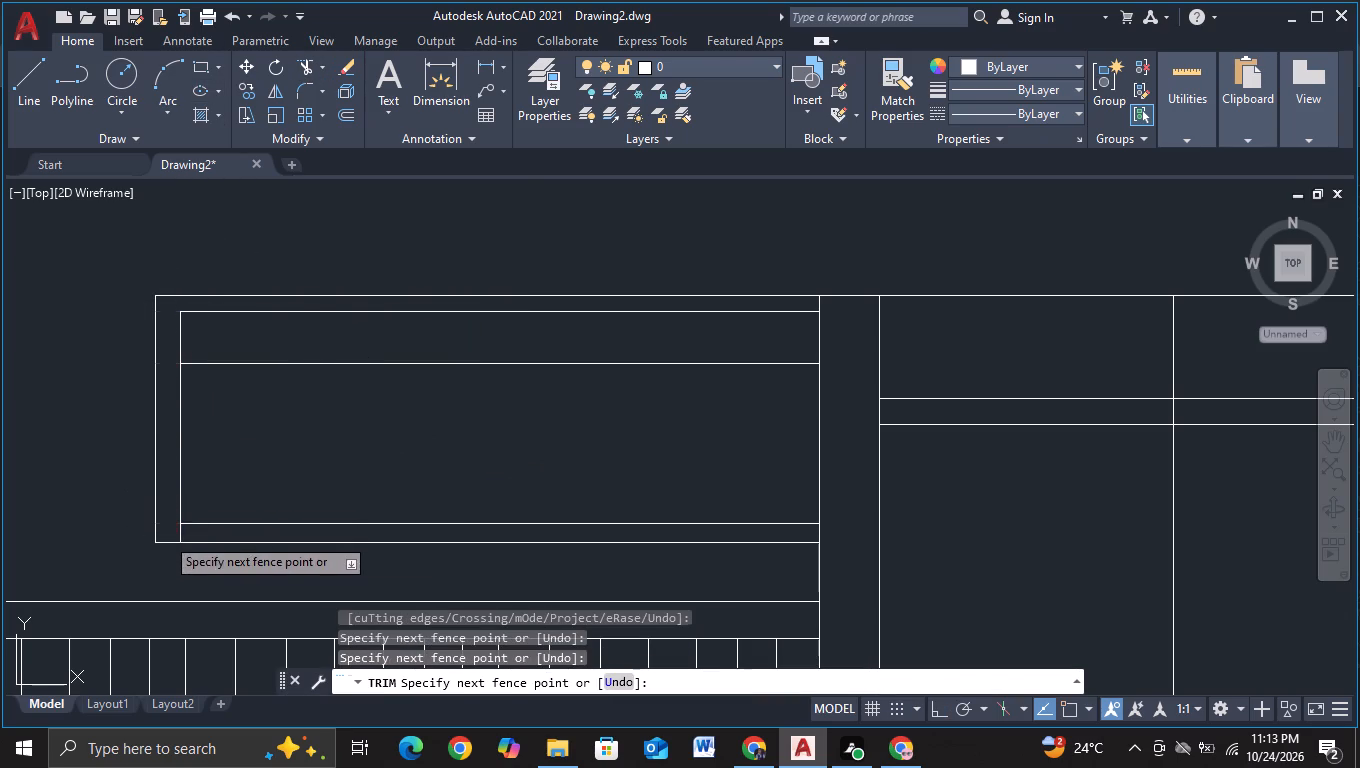
{"action": "left_click", "coordinate": [167, 528]}
{"action": "left_click", "coordinate": [187, 533]}
{"action": "key", "text": "Escape"}
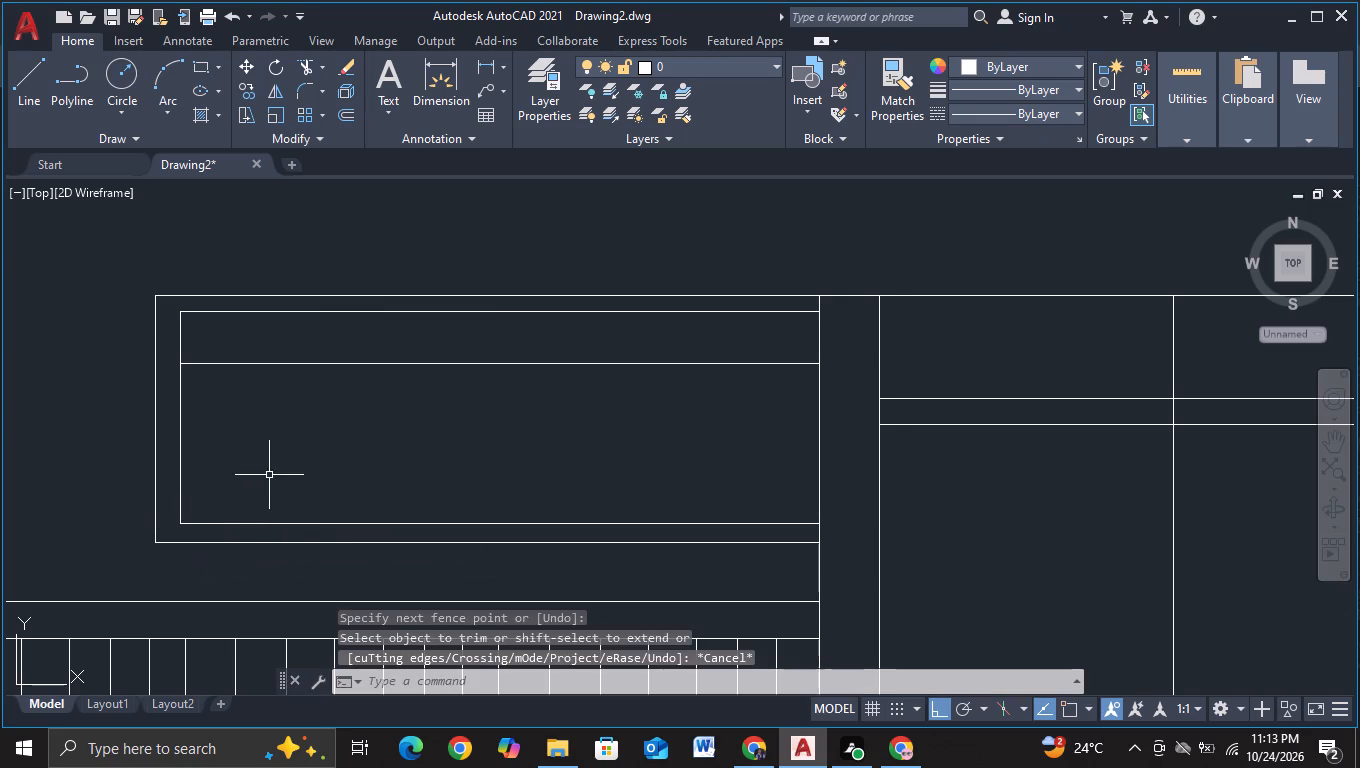
{"action": "key", "text": "Escape"}
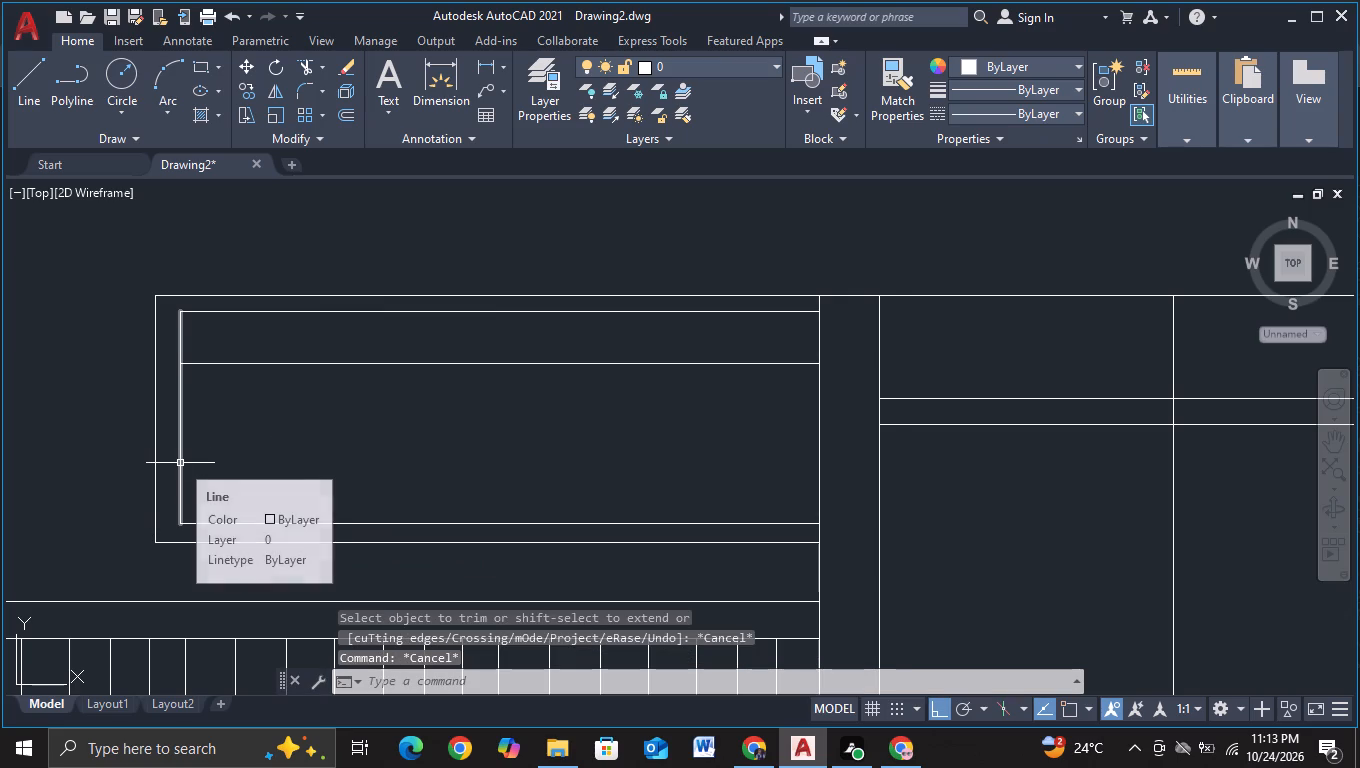
Copy the inner frame's left vertical eleven times to the right at about 1.3-unit spacing, filling the frame up to the tall bay.
{"action": "left_click", "coordinate": [180, 463]}
{"action": "key", "text": "c"}
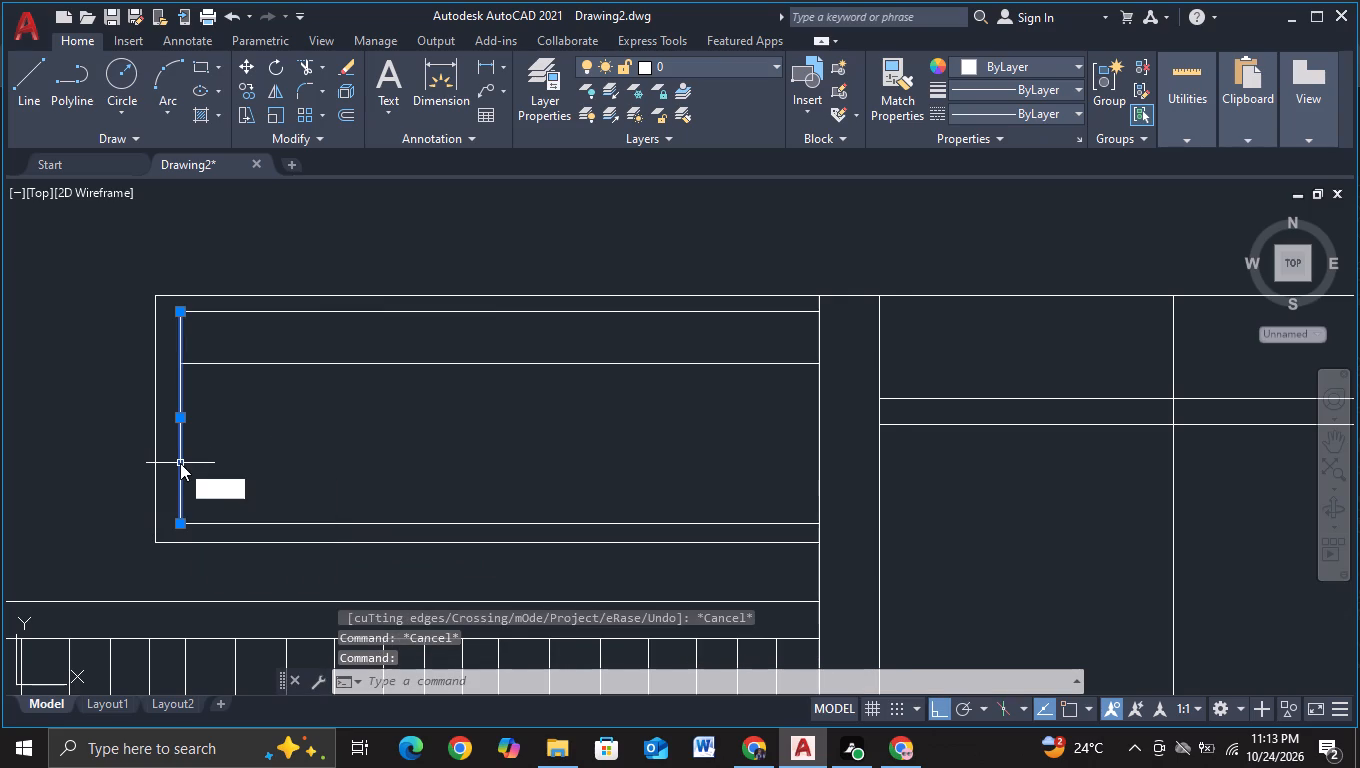
{"action": "left_click", "coordinate": [263, 525]}
{"action": "left_click", "coordinate": [289, 456]}
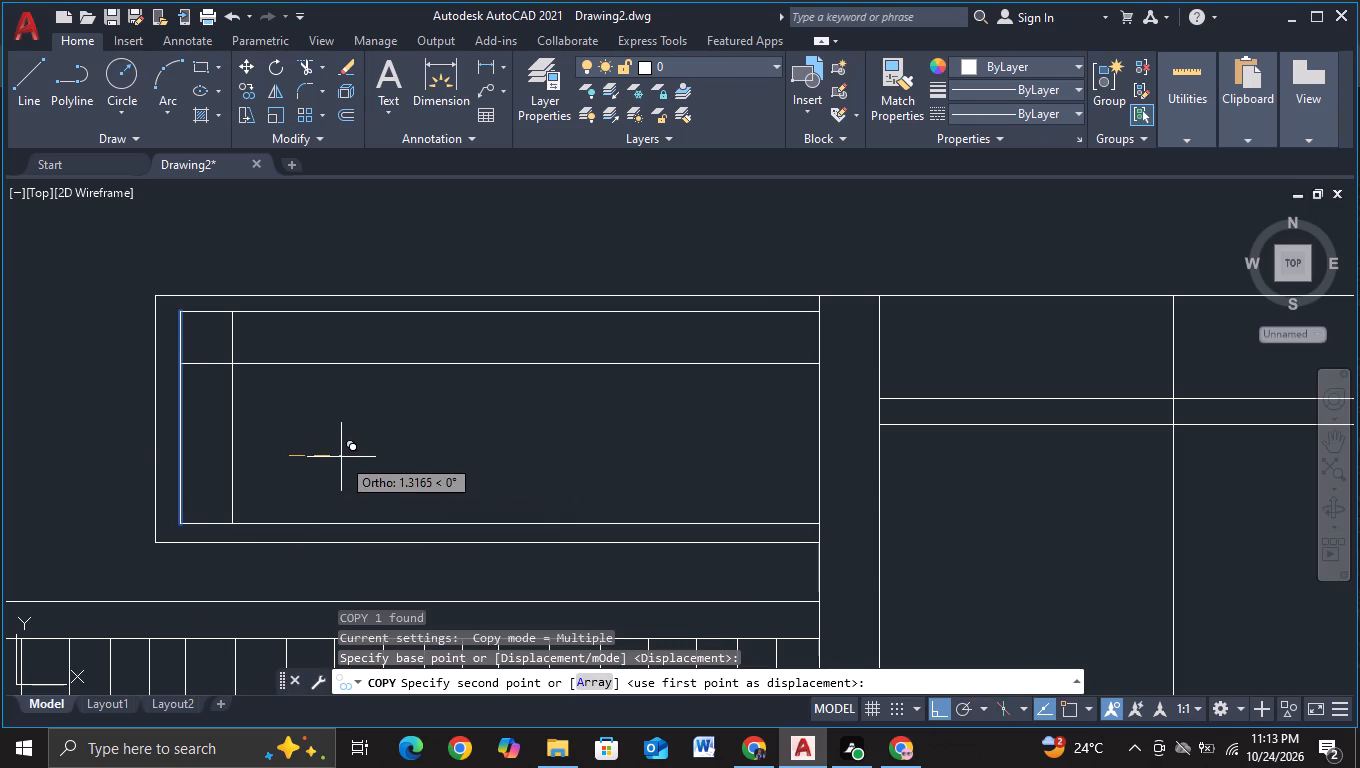
{"action": "left_click", "coordinate": [341, 457]}
{"action": "left_click", "coordinate": [393, 462]}
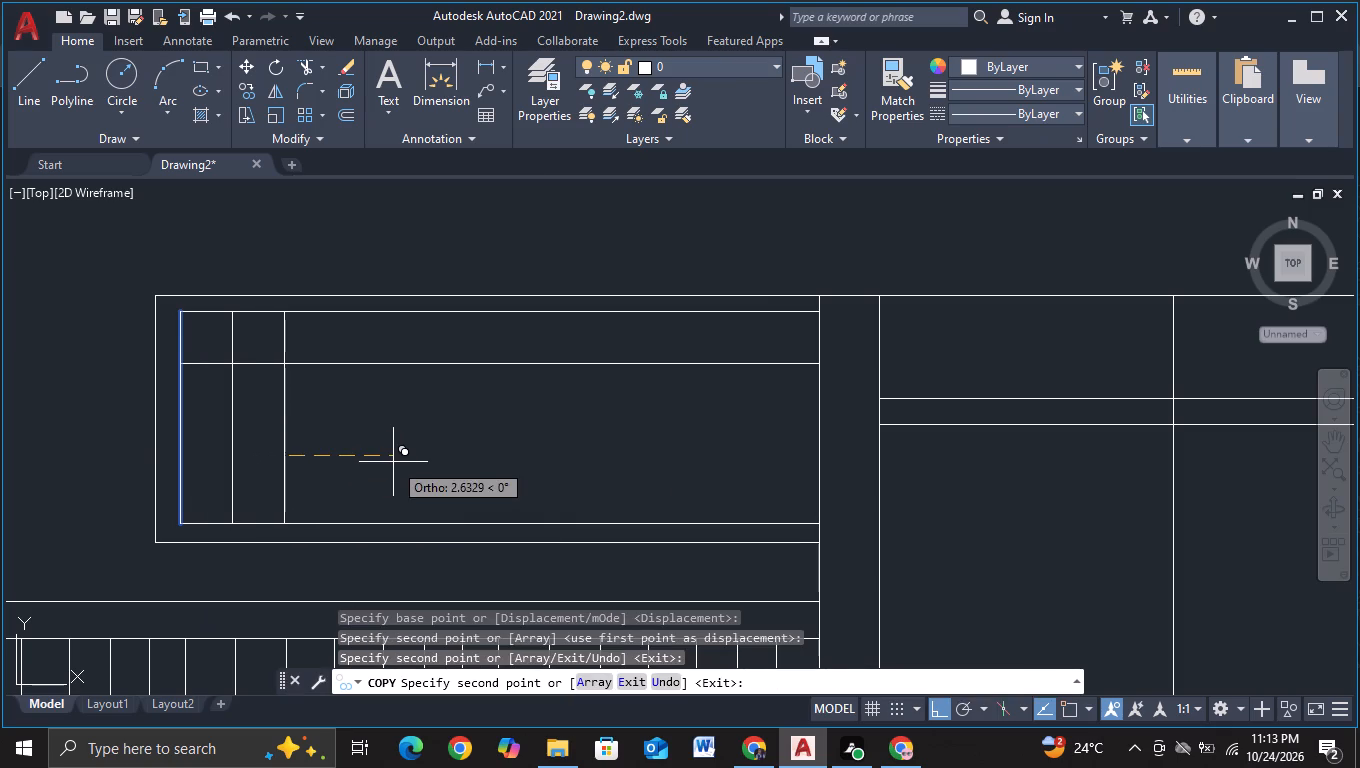
{"action": "left_click", "coordinate": [443, 487]}
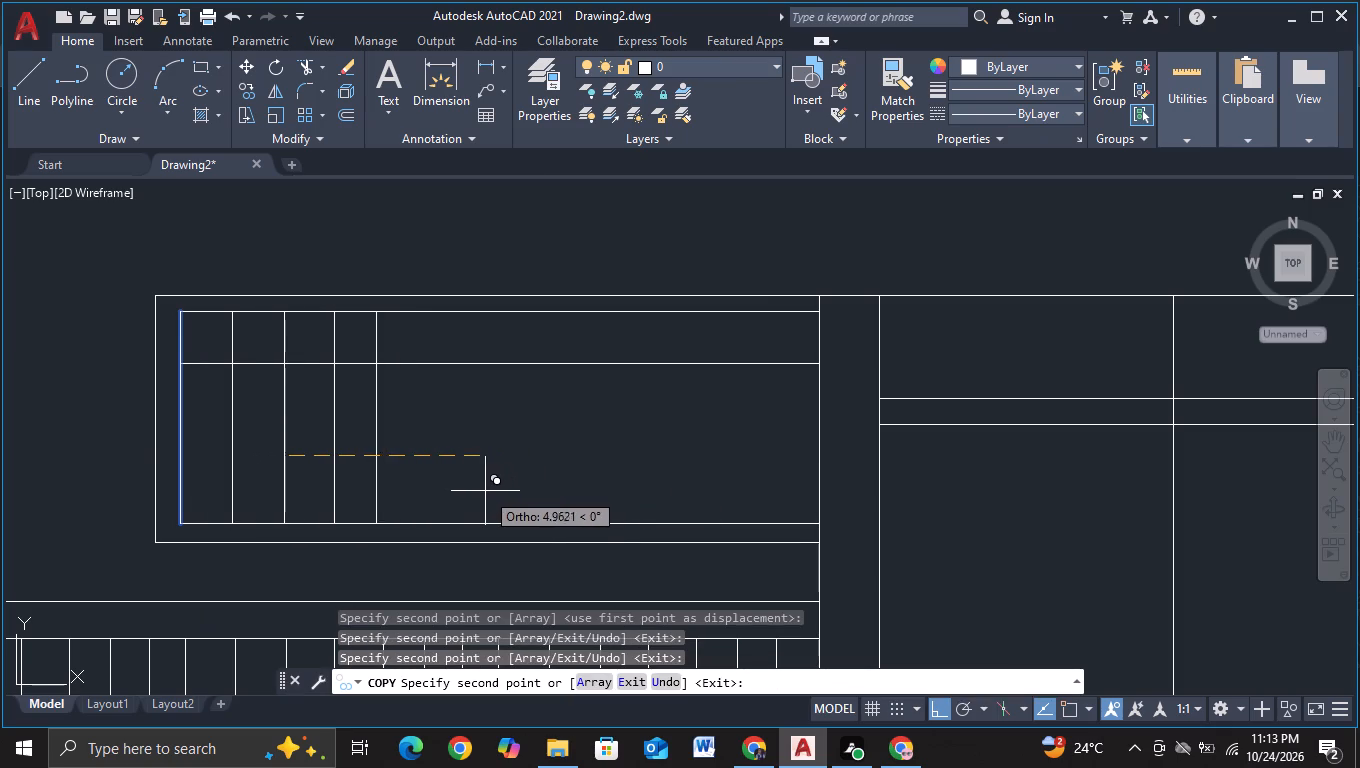
{"action": "left_click", "coordinate": [493, 495]}
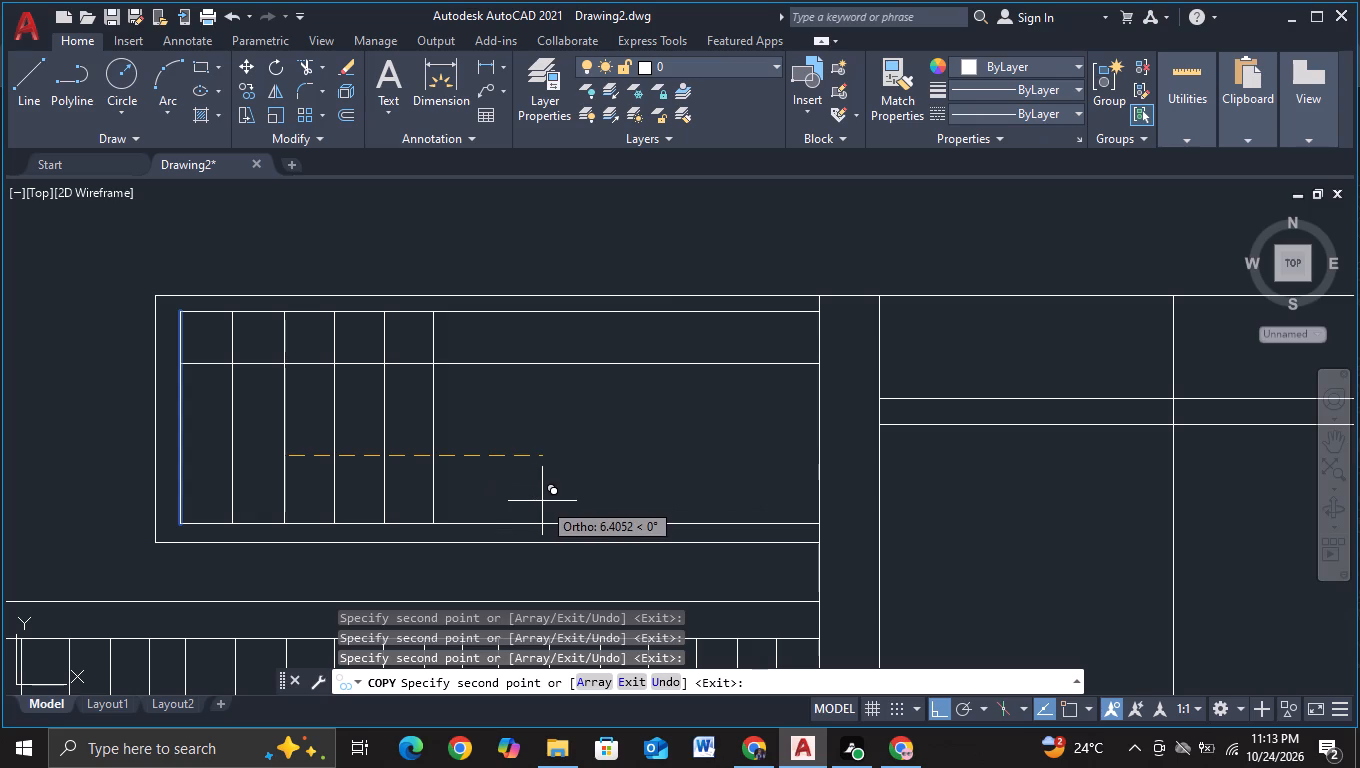
{"action": "left_click", "coordinate": [542, 501]}
{"action": "left_click", "coordinate": [595, 510]}
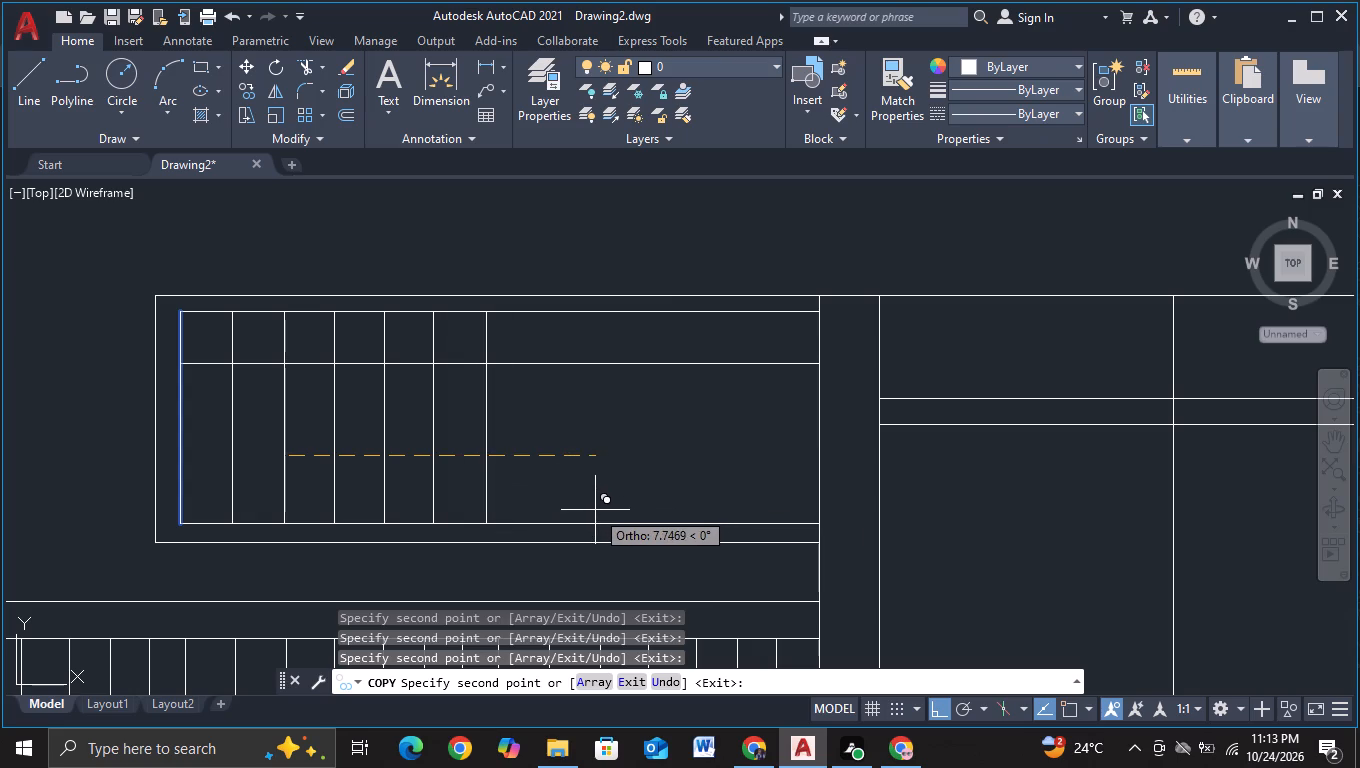
{"action": "left_click", "coordinate": [652, 506]}
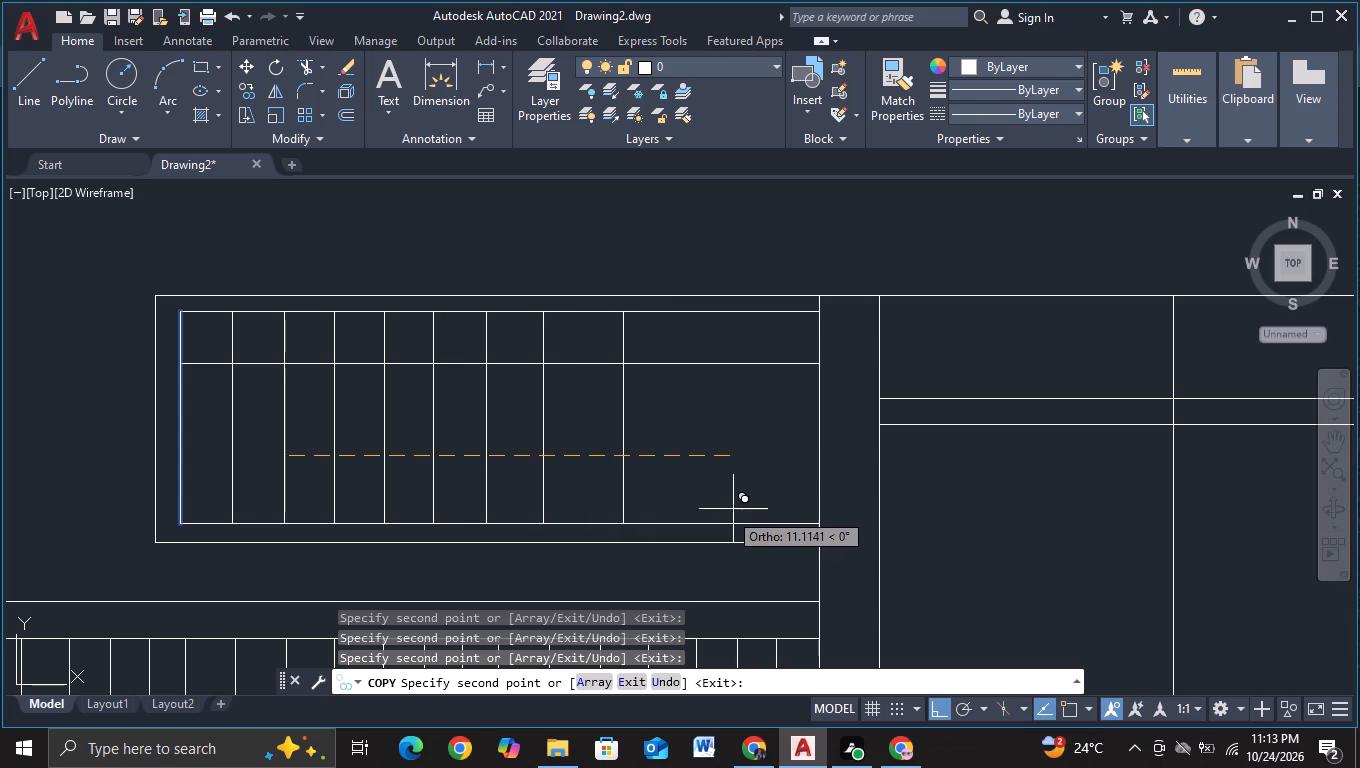
{"action": "left_click", "coordinate": [703, 510]}
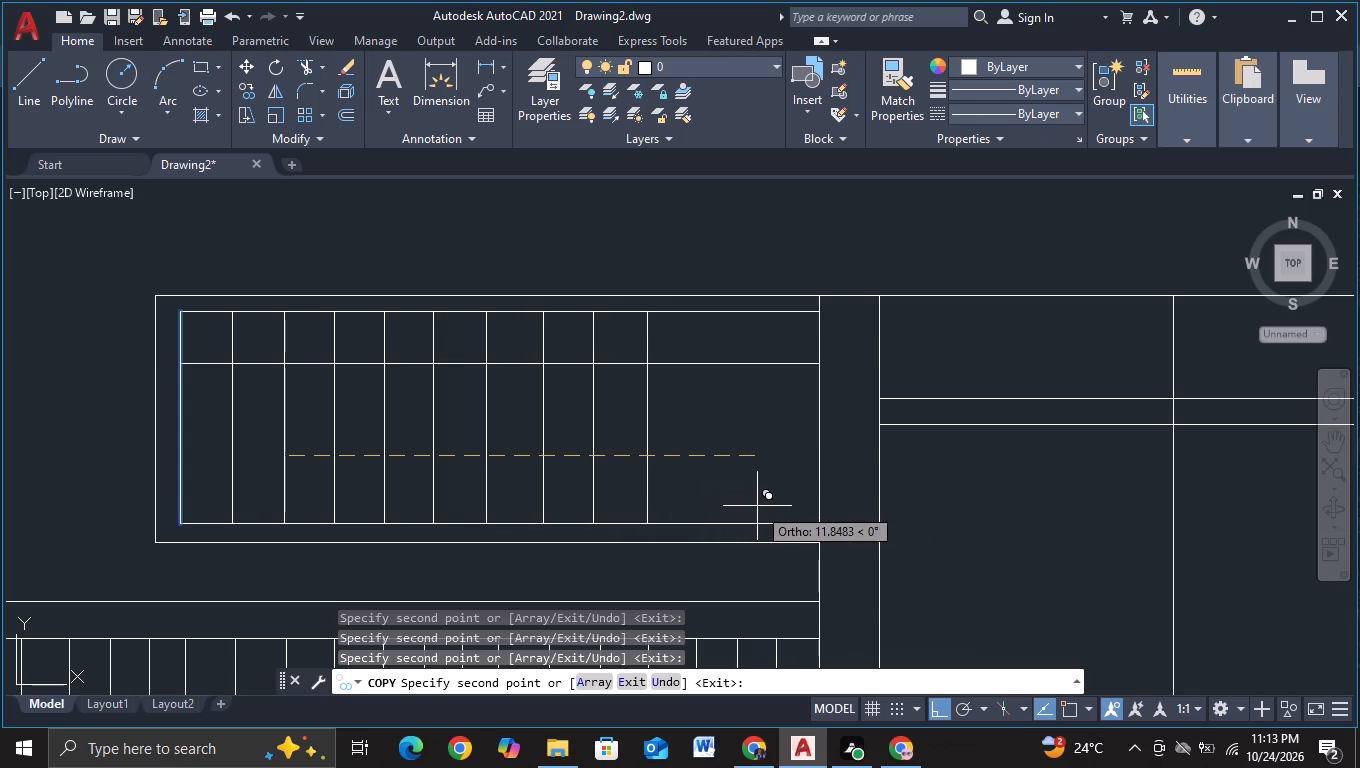
{"action": "left_click", "coordinate": [757, 506]}
{"action": "left_click", "coordinate": [811, 515]}
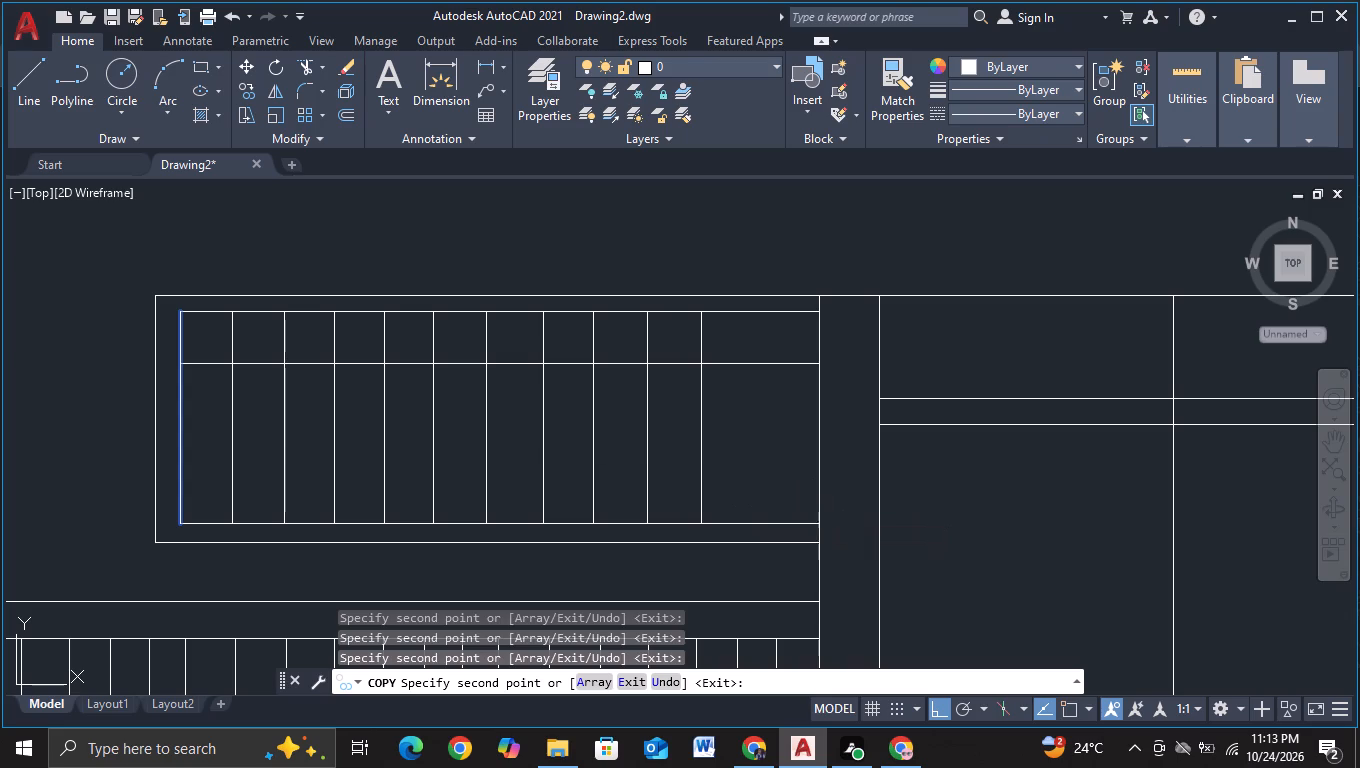
{"action": "left_click", "coordinate": [864, 512]}
{"action": "key", "text": "Escape"}
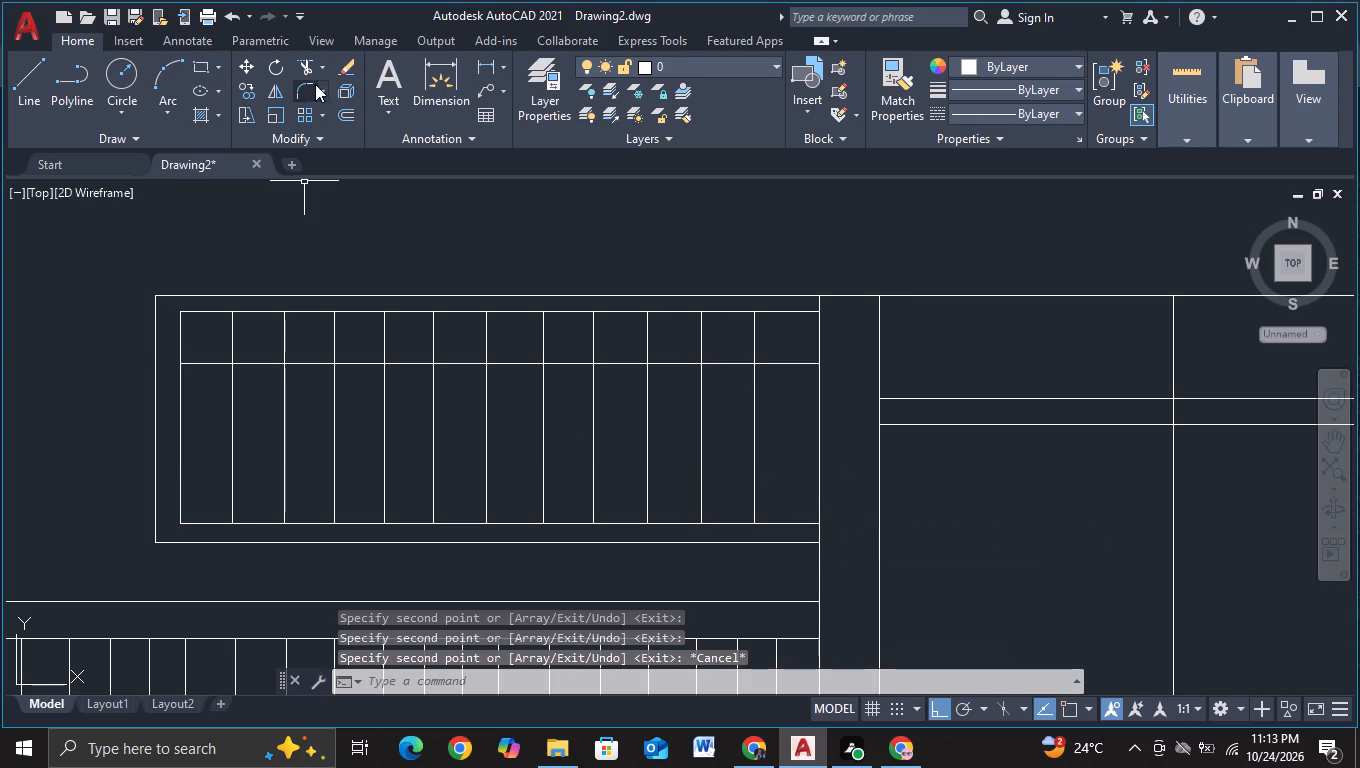
Trim the copied bars between the inner frame's top line and its middle horizontal line, leaving the upper band empty.
{"action": "left_click", "coordinate": [306, 65]}
{"action": "left_click", "coordinate": [206, 338]}
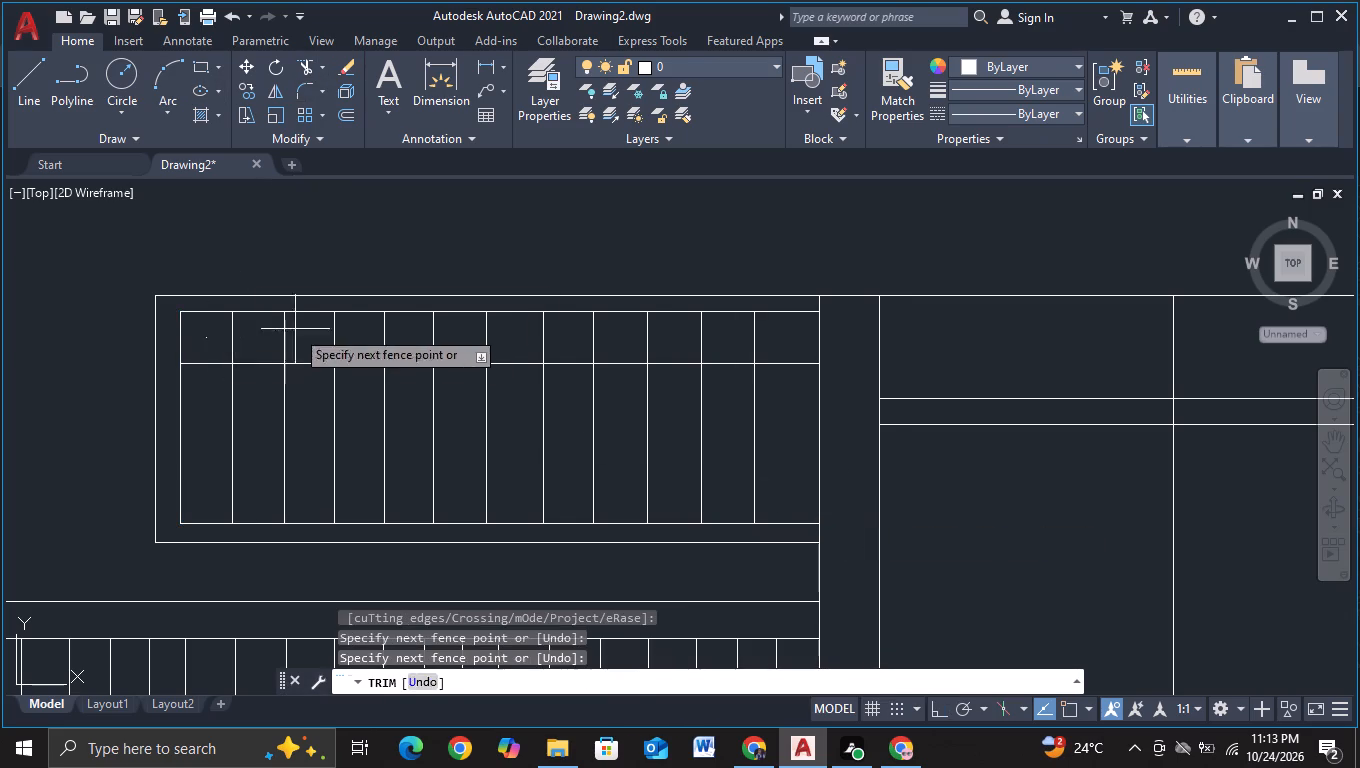
{"action": "left_click", "coordinate": [759, 340]}
{"action": "key", "text": "Escape"}
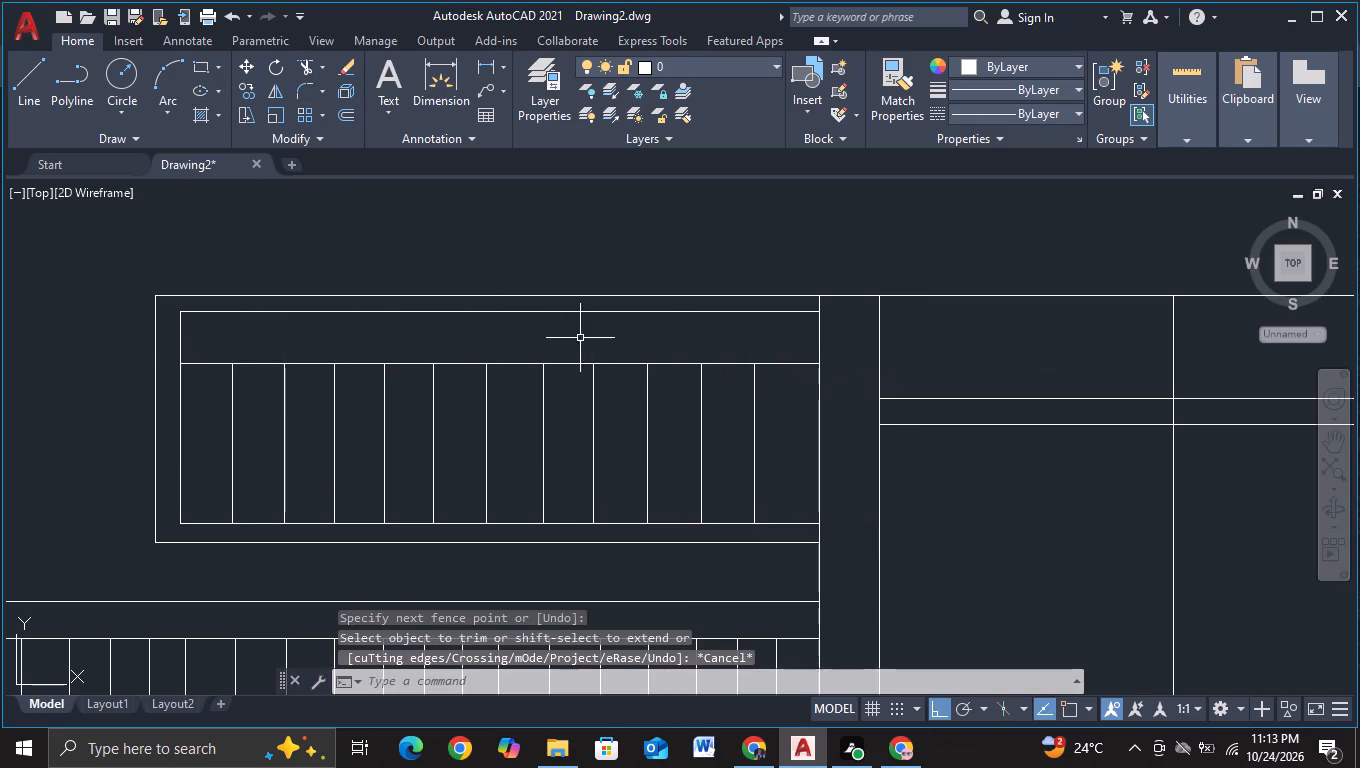
Examine the elevation around the new barred panel, the left overhanging block and the ground-floor openings below.
{"action": "scroll", "coordinate": [550, 350], "scroll_direction": "down", "scroll_amount": 2}
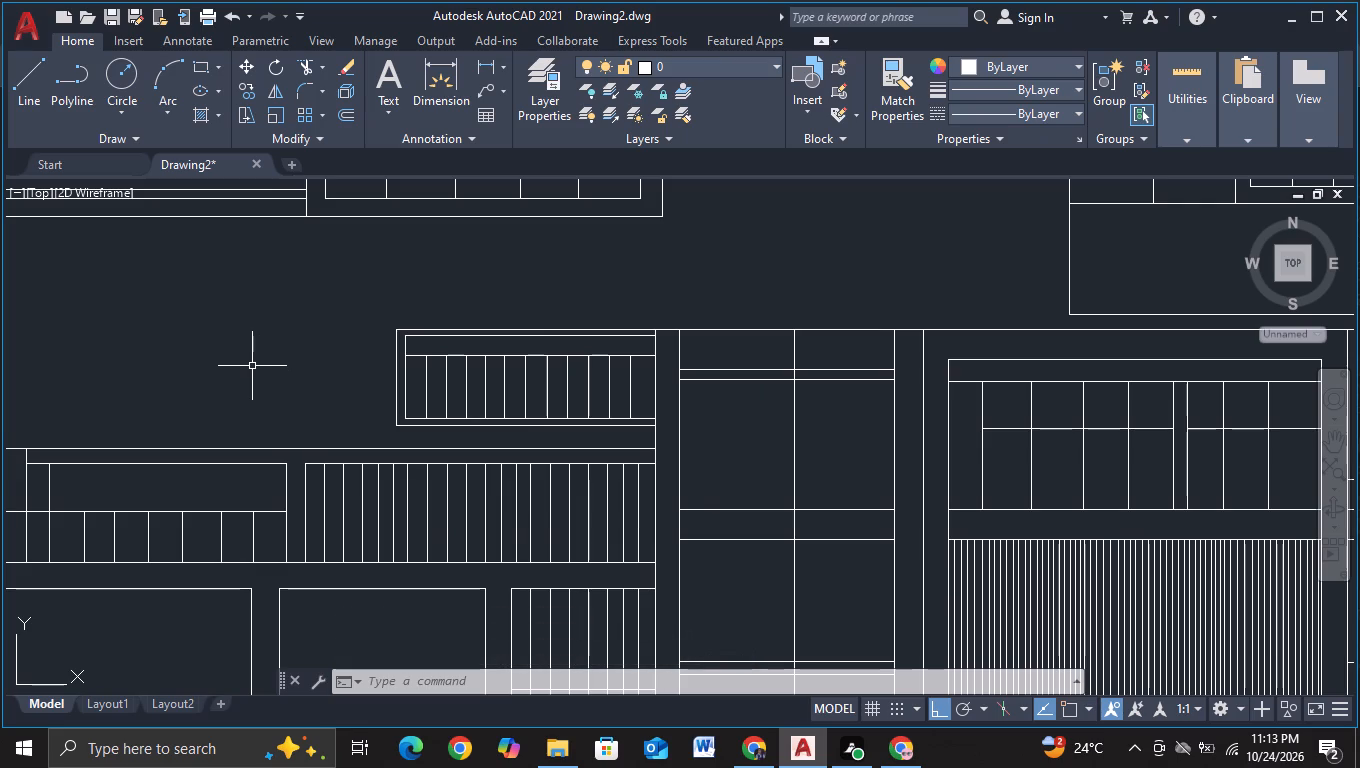
{"action": "middle_click_drag", "start_coordinate": [257, 355], "coordinate": [506, 360]}
{"action": "scroll", "coordinate": [506, 360], "scroll_direction": "down", "scroll_amount": 1}
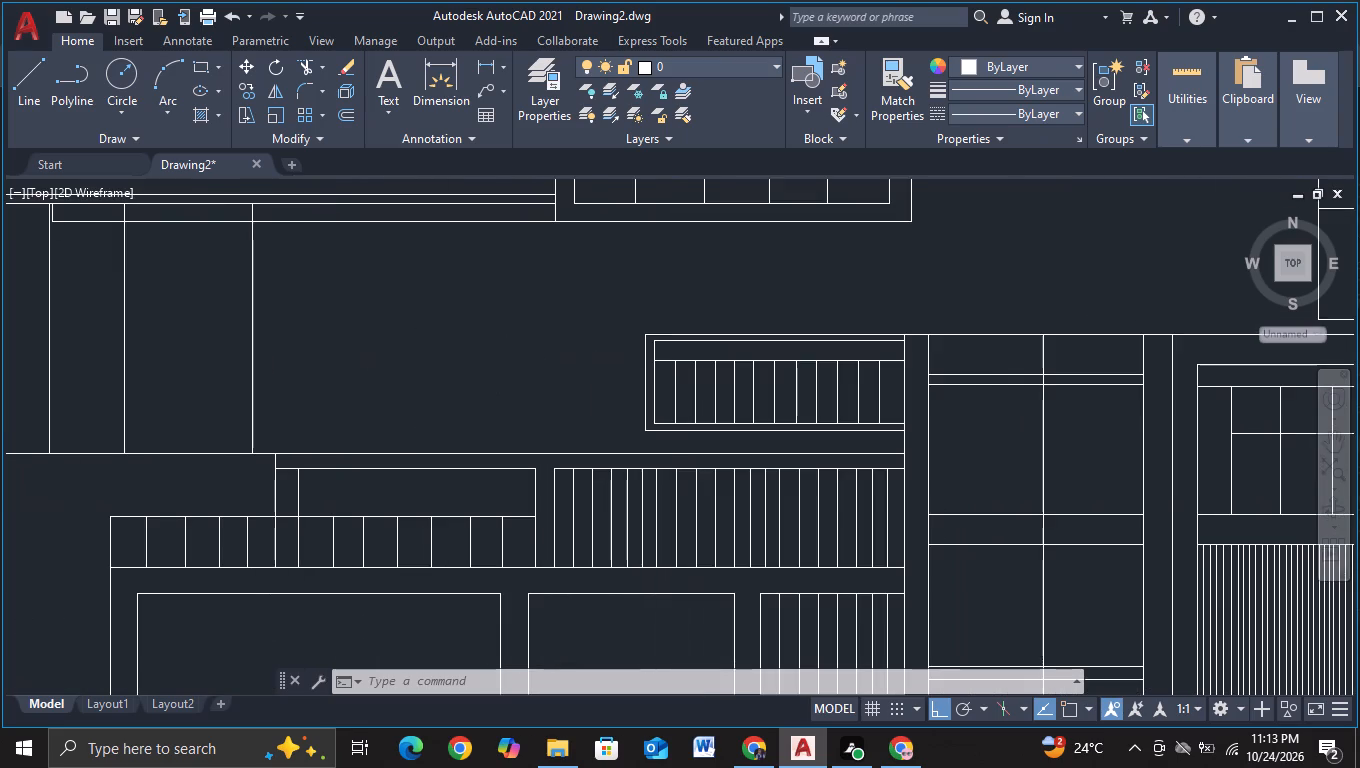
{"action": "middle_click_drag", "start_coordinate": [461, 361], "coordinate": [463, 402]}
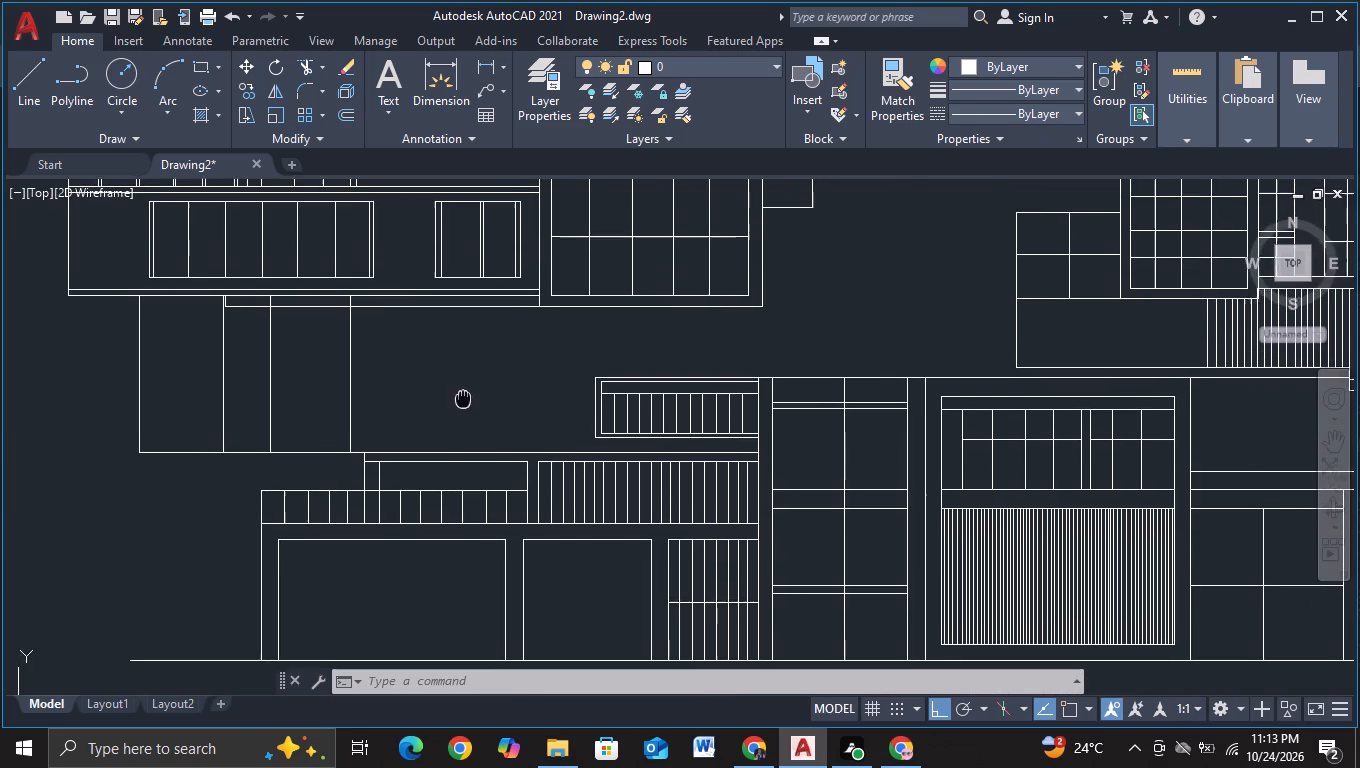
{"action": "middle_click_drag", "start_coordinate": [463, 402], "coordinate": [463, 403]}
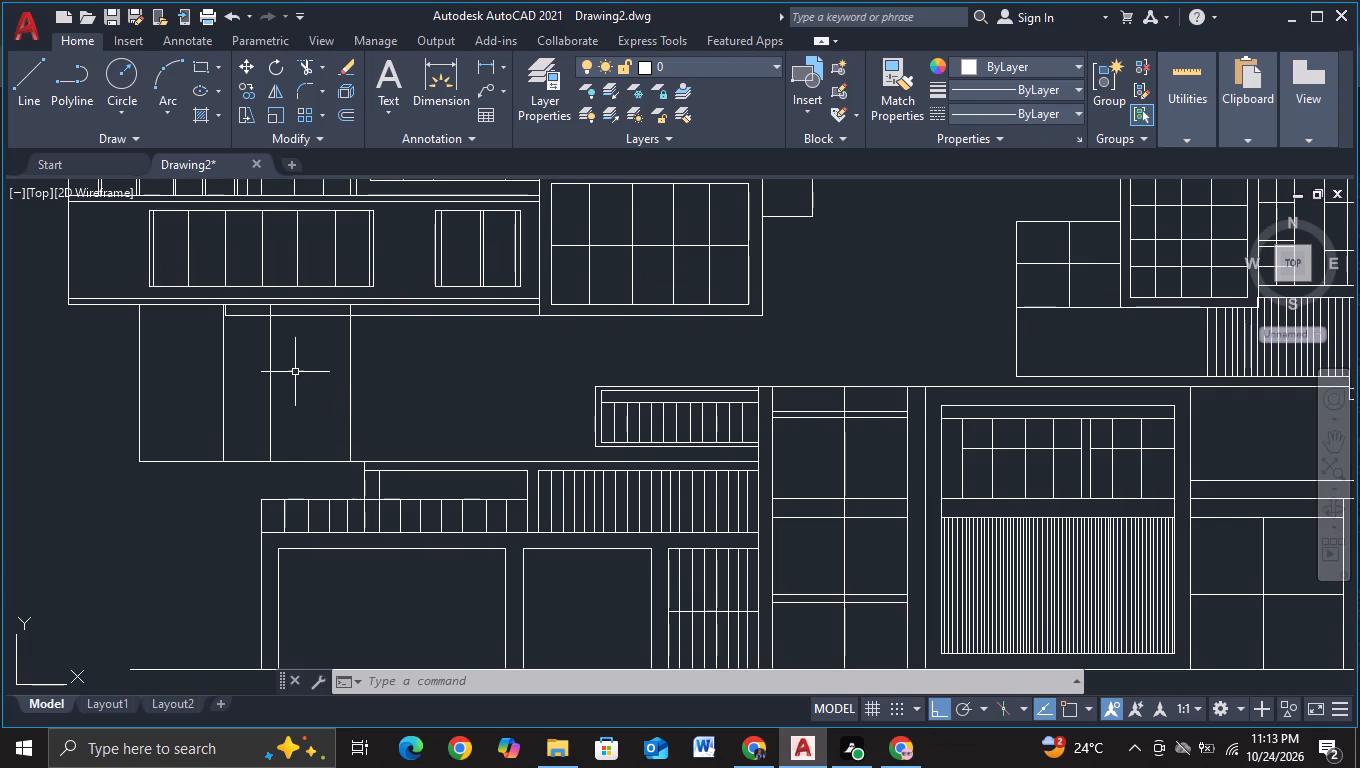
{"action": "middle_click_drag", "start_coordinate": [373, 378], "coordinate": [275, 397]}
{"action": "scroll", "coordinate": [357, 403], "scroll_direction": "down", "scroll_amount": 1}
{"action": "middle_click_drag", "start_coordinate": [357, 403], "coordinate": [306, 429]}
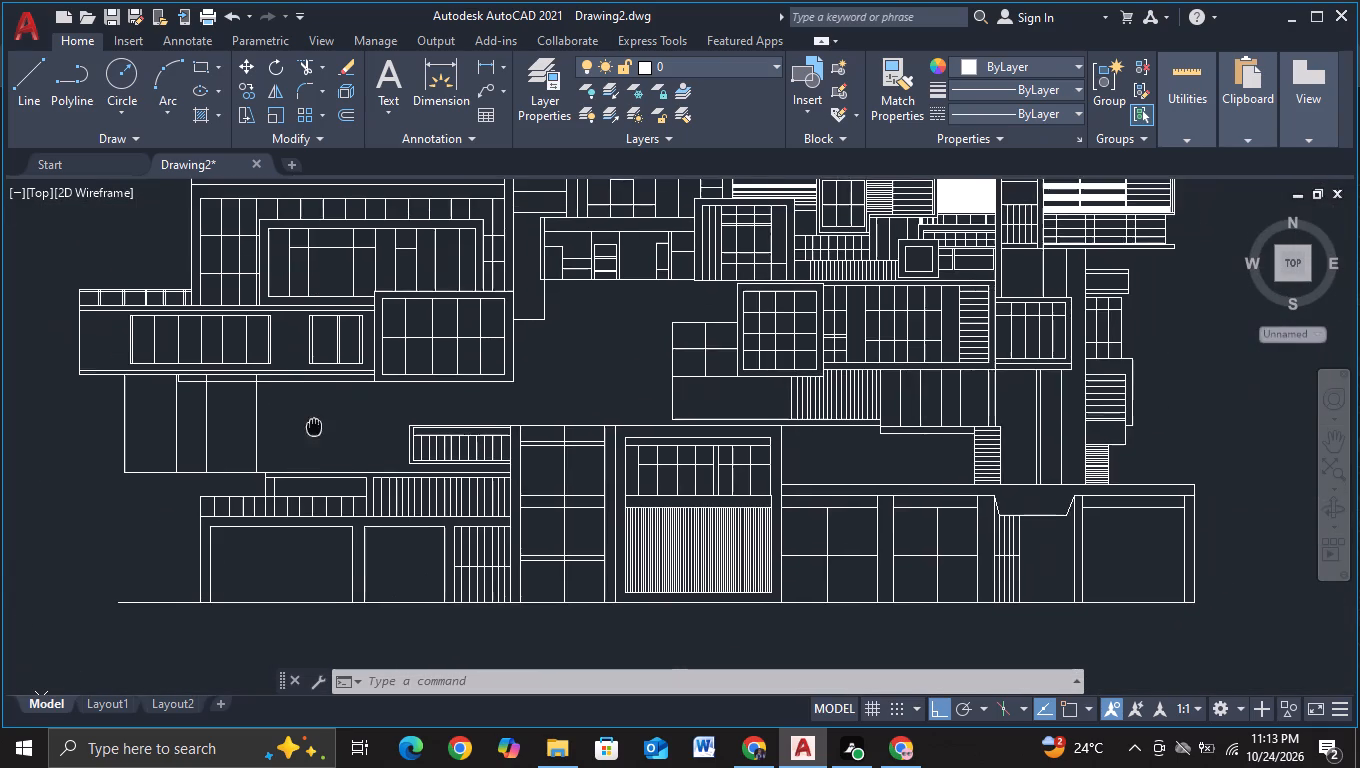
{"action": "middle_click_drag", "start_coordinate": [306, 429], "coordinate": [305, 429]}
{"action": "middle_click_drag", "start_coordinate": [301, 426], "coordinate": [317, 419]}
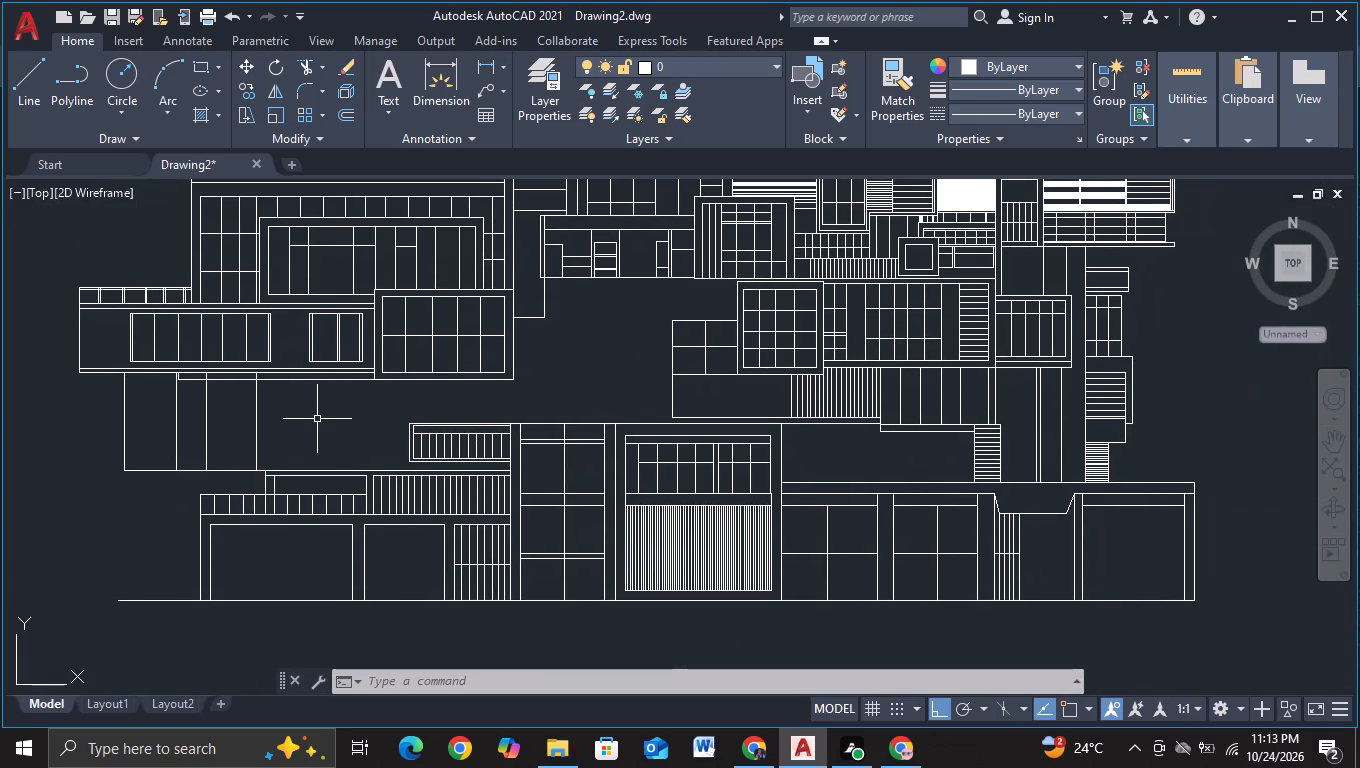
{"action": "scroll", "coordinate": [325, 493], "scroll_direction": "up", "scroll_amount": 2}
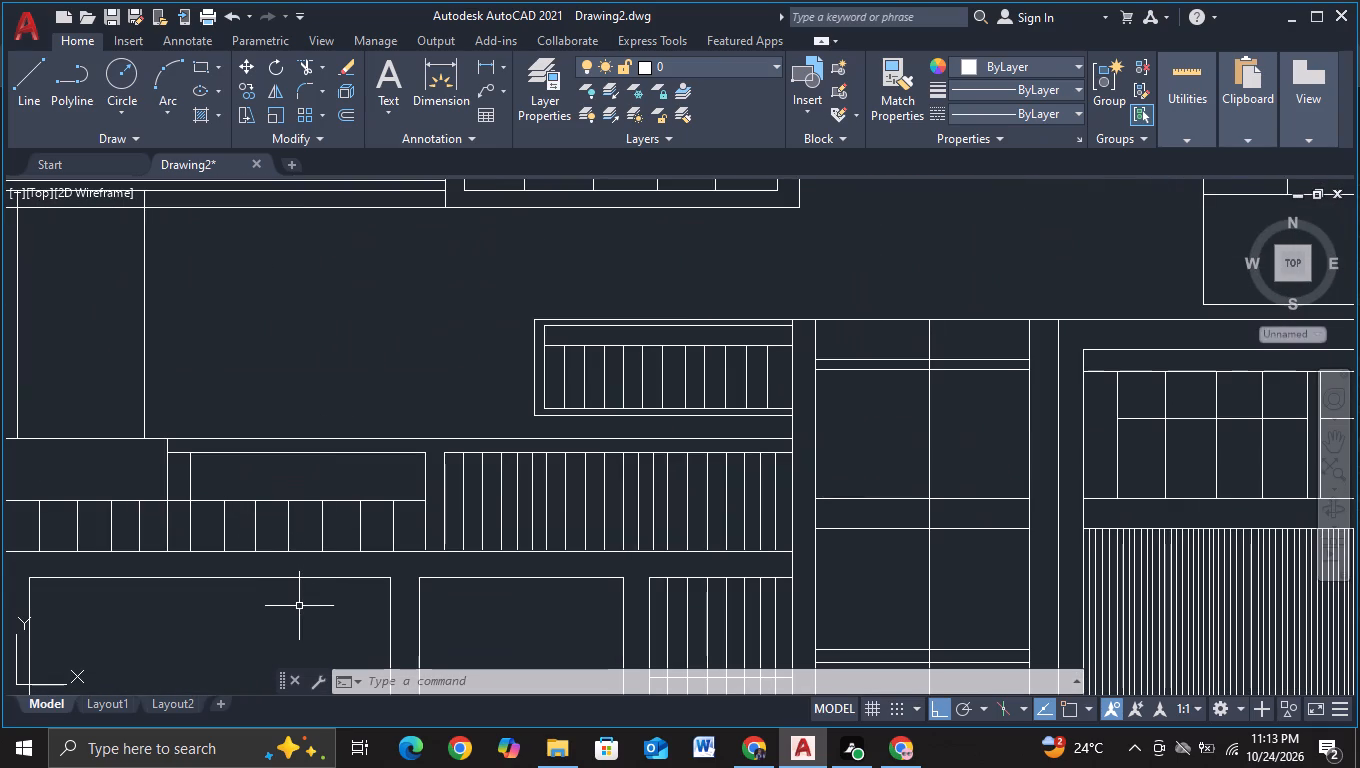
{"action": "middle_click_drag", "start_coordinate": [310, 634], "coordinate": [315, 437]}
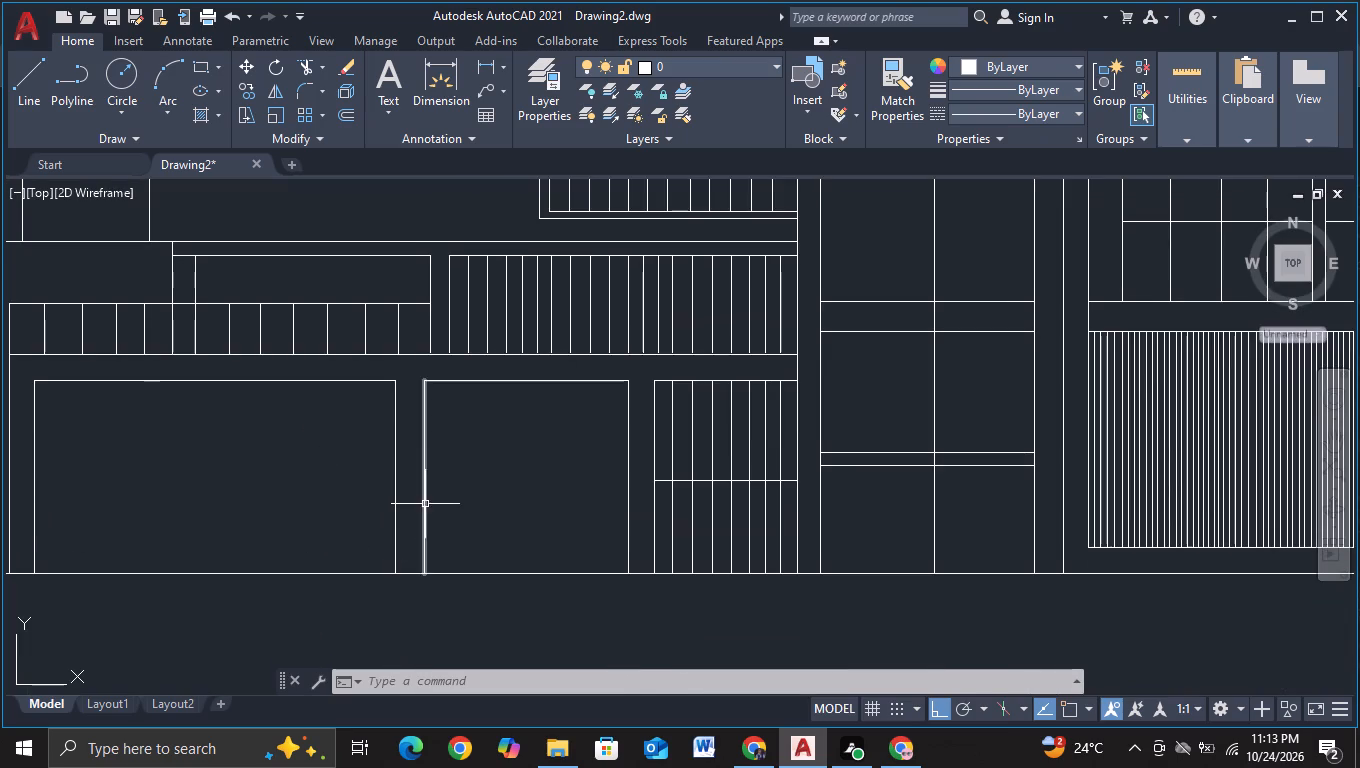
Copy the middle ground-floor opening's left vertical about 2.2 units to the right.
{"action": "left_click", "coordinate": [428, 503]}
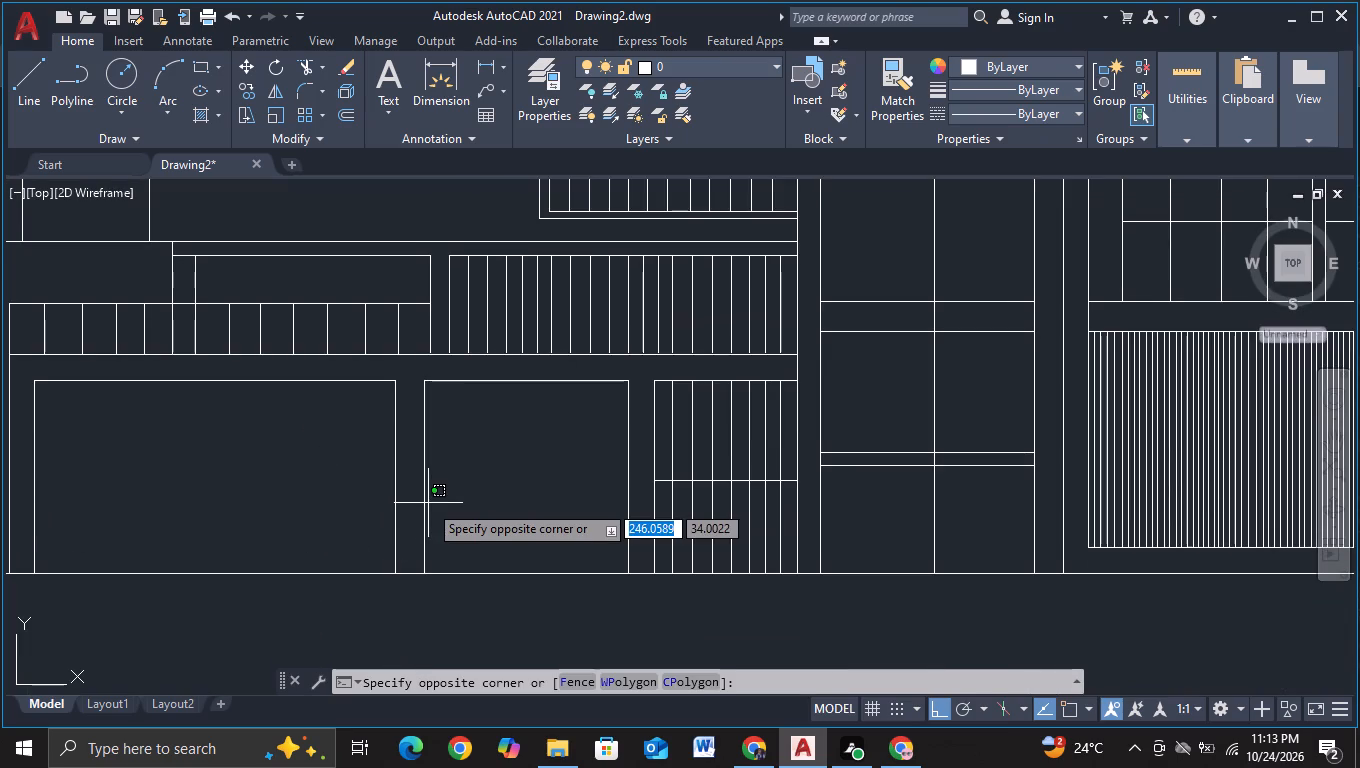
{"action": "key", "text": "c"}
{"action": "key", "text": "Escape"}
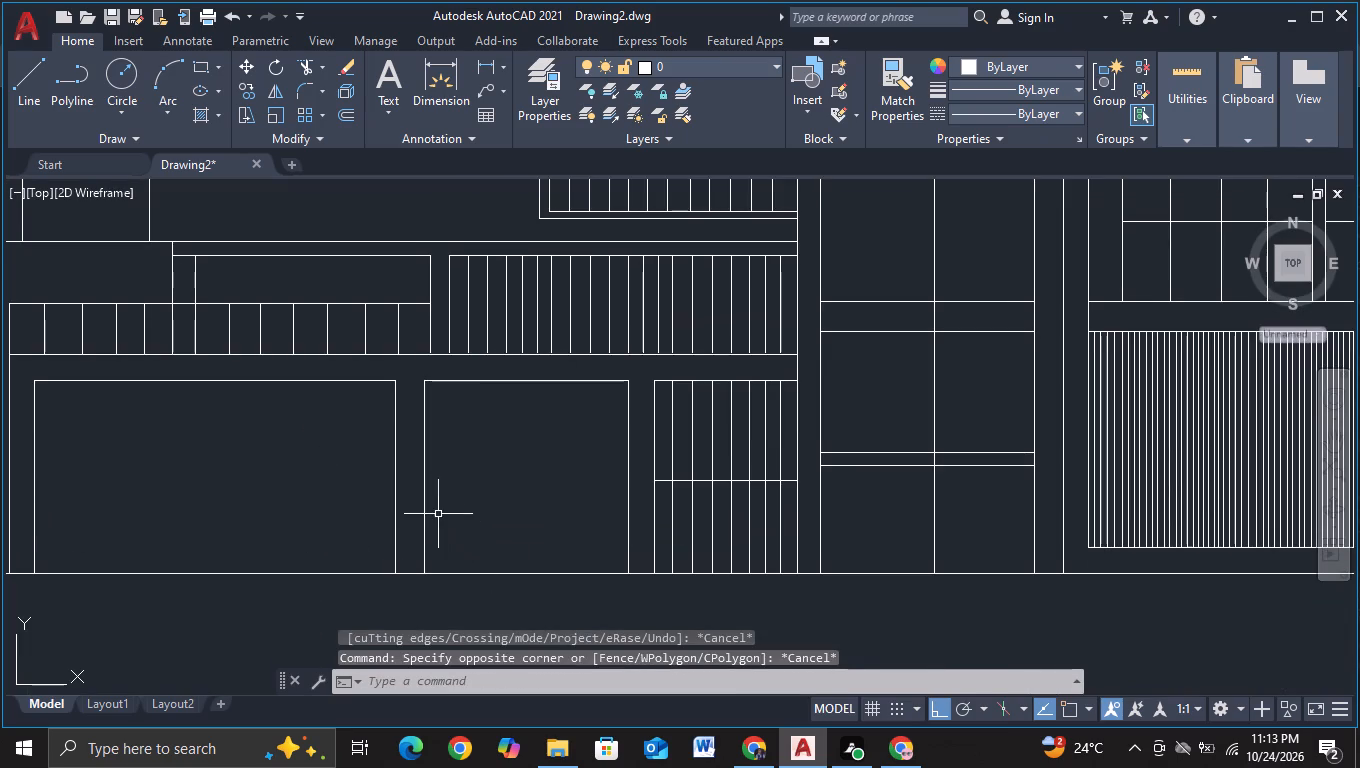
{"action": "left_click", "coordinate": [425, 499]}
{"action": "key", "text": "c"}
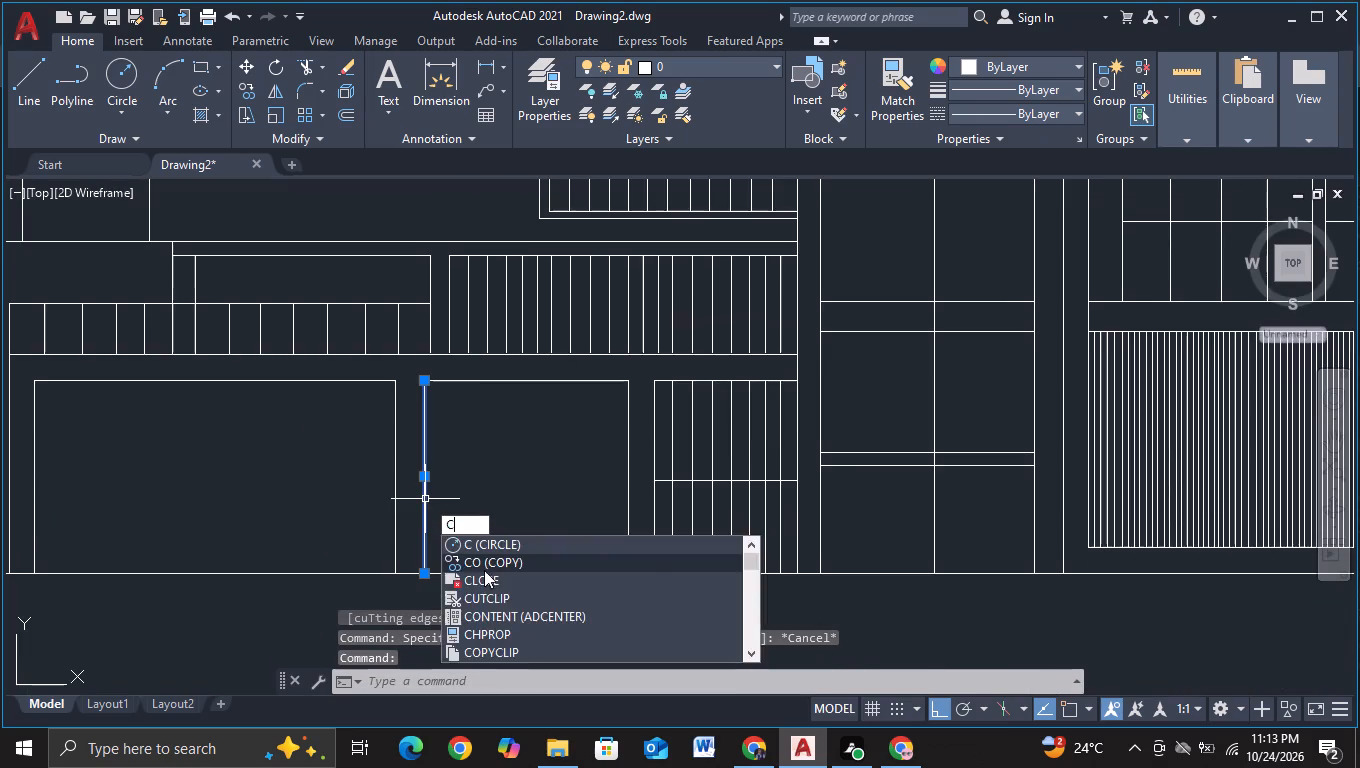
{"action": "left_click", "coordinate": [484, 570]}
{"action": "left_click", "coordinate": [446, 591]}
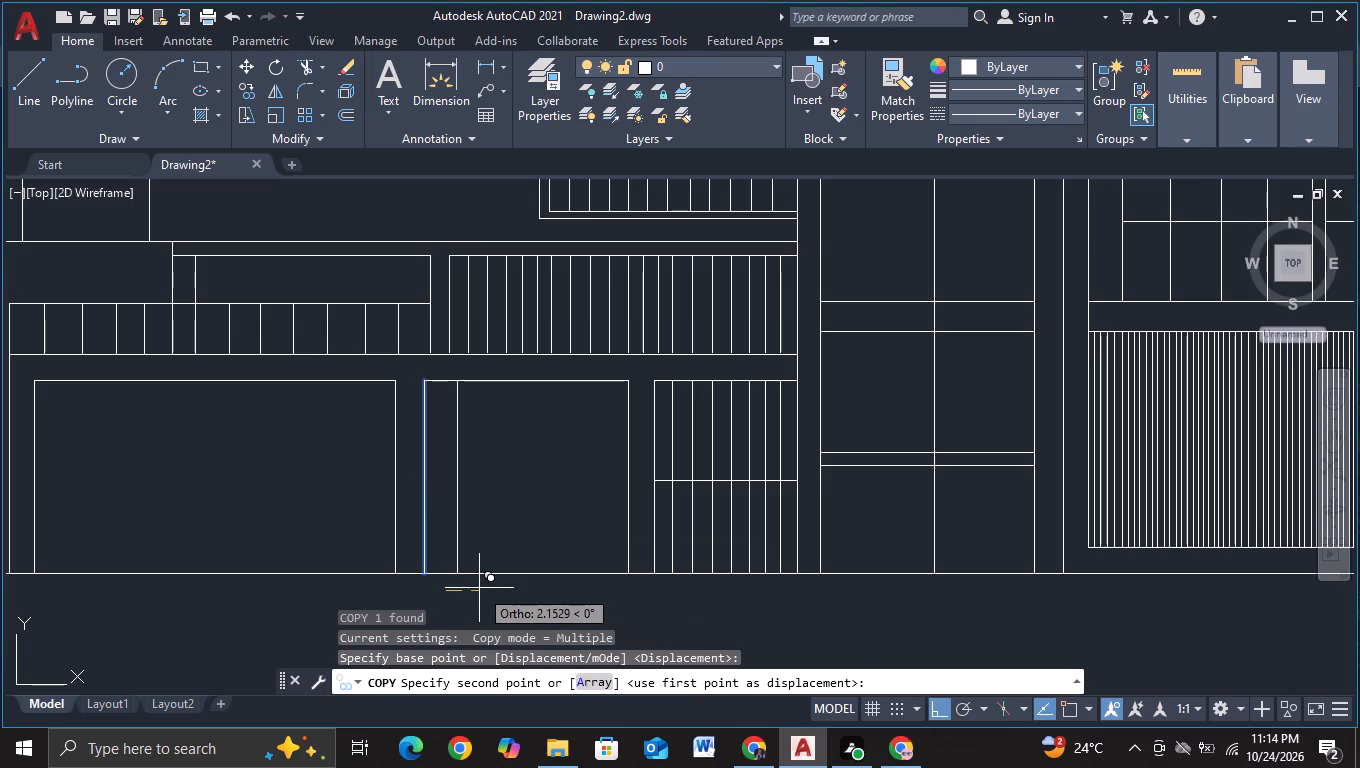
{"action": "left_click", "coordinate": [479, 588]}
{"action": "key", "text": "Escape"}
Draw a horizontal line about 14.4 units long across the upper part of the middle ground-floor opening, overshooting both sides.
{"action": "left_click", "coordinate": [14, 109]}
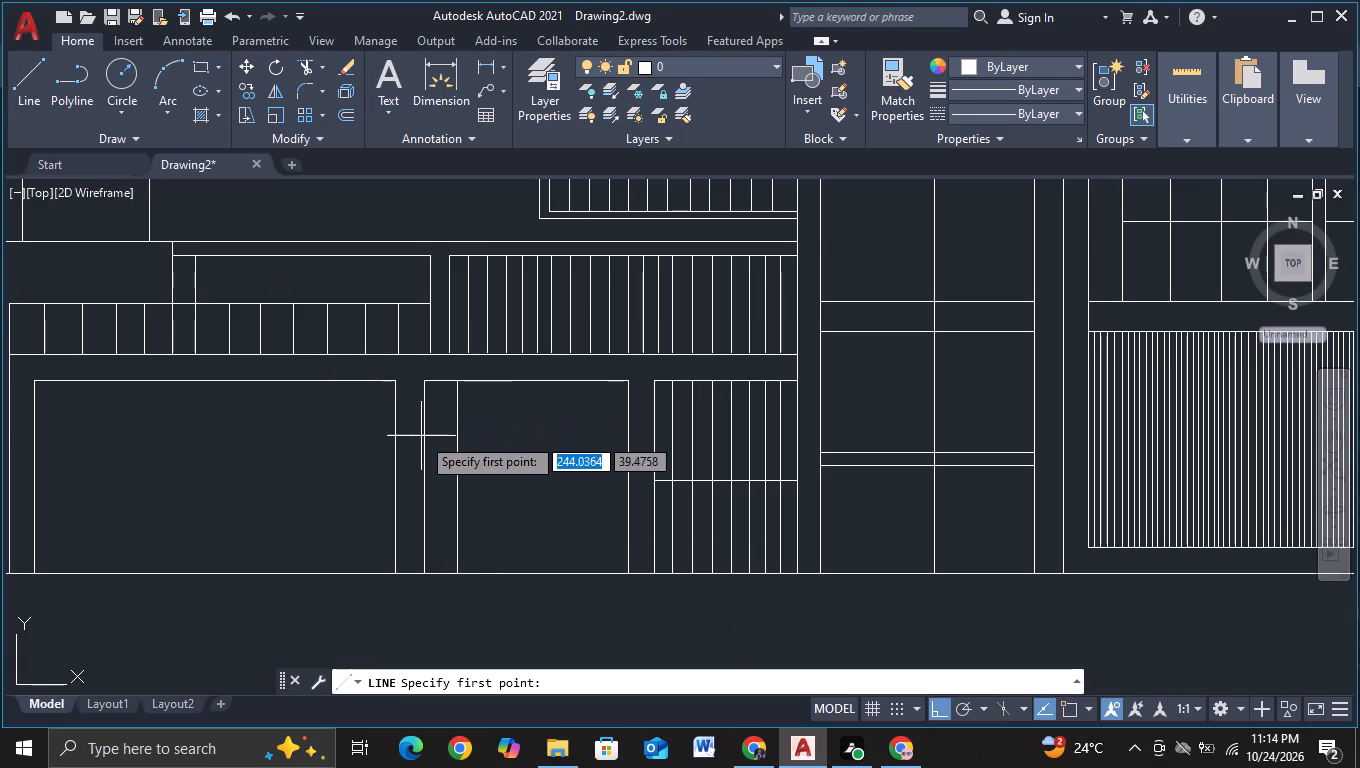
{"action": "left_click", "coordinate": [415, 444]}
{"action": "scroll", "coordinate": [607, 466], "scroll_direction": "up", "scroll_amount": 1}
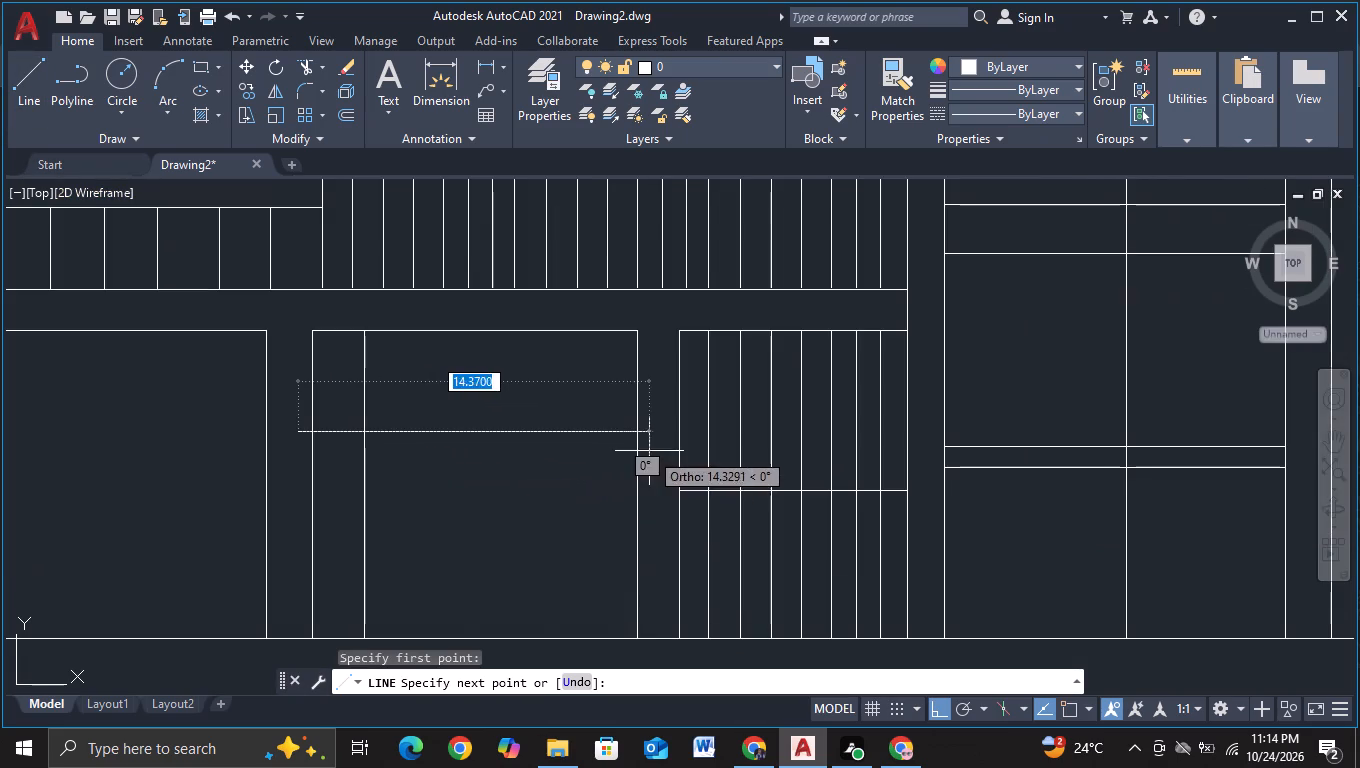
{"action": "left_click", "coordinate": [652, 450]}
{"action": "key", "text": "Escape"}
Trim the horizontal line's two overshooting ends back to the middle opening's side verticals.
{"action": "left_click", "coordinate": [299, 64]}
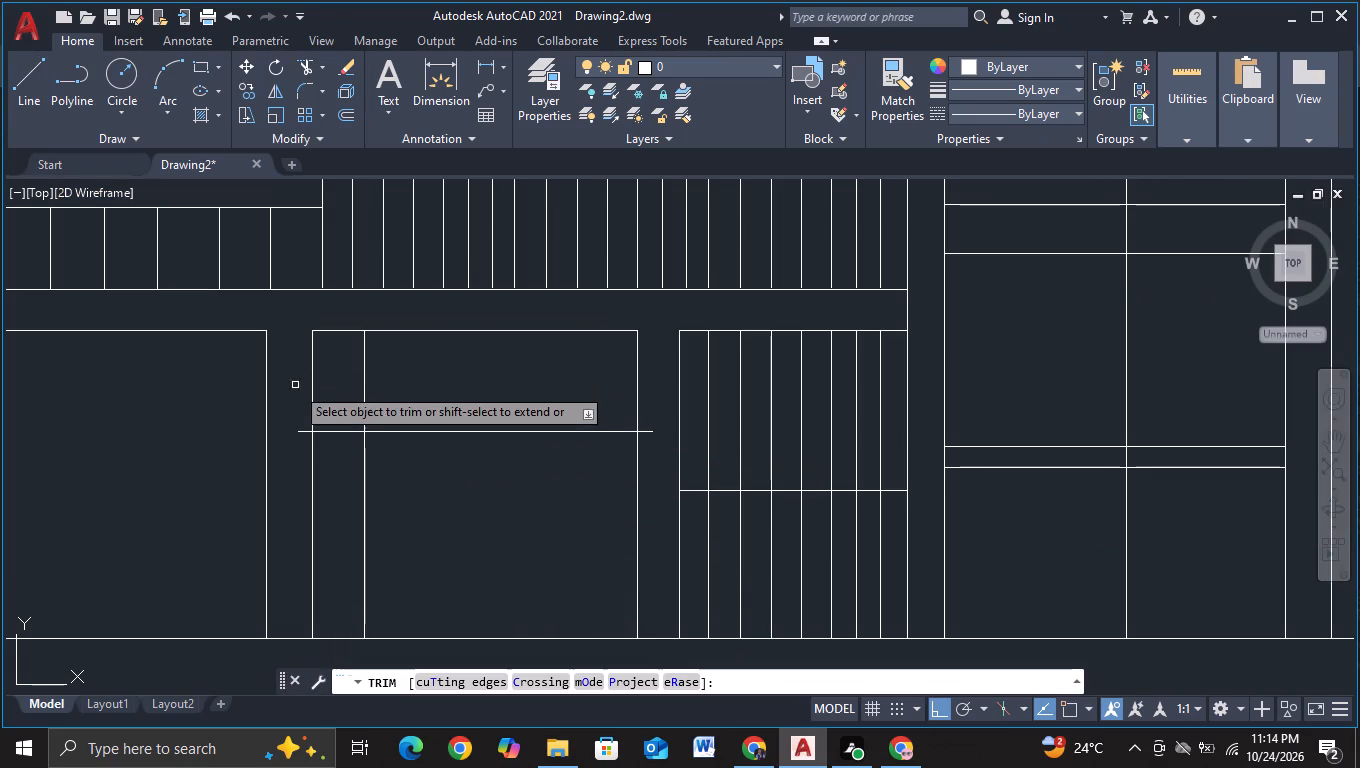
{"action": "left_click", "coordinate": [302, 435]}
{"action": "left_click", "coordinate": [300, 420]}
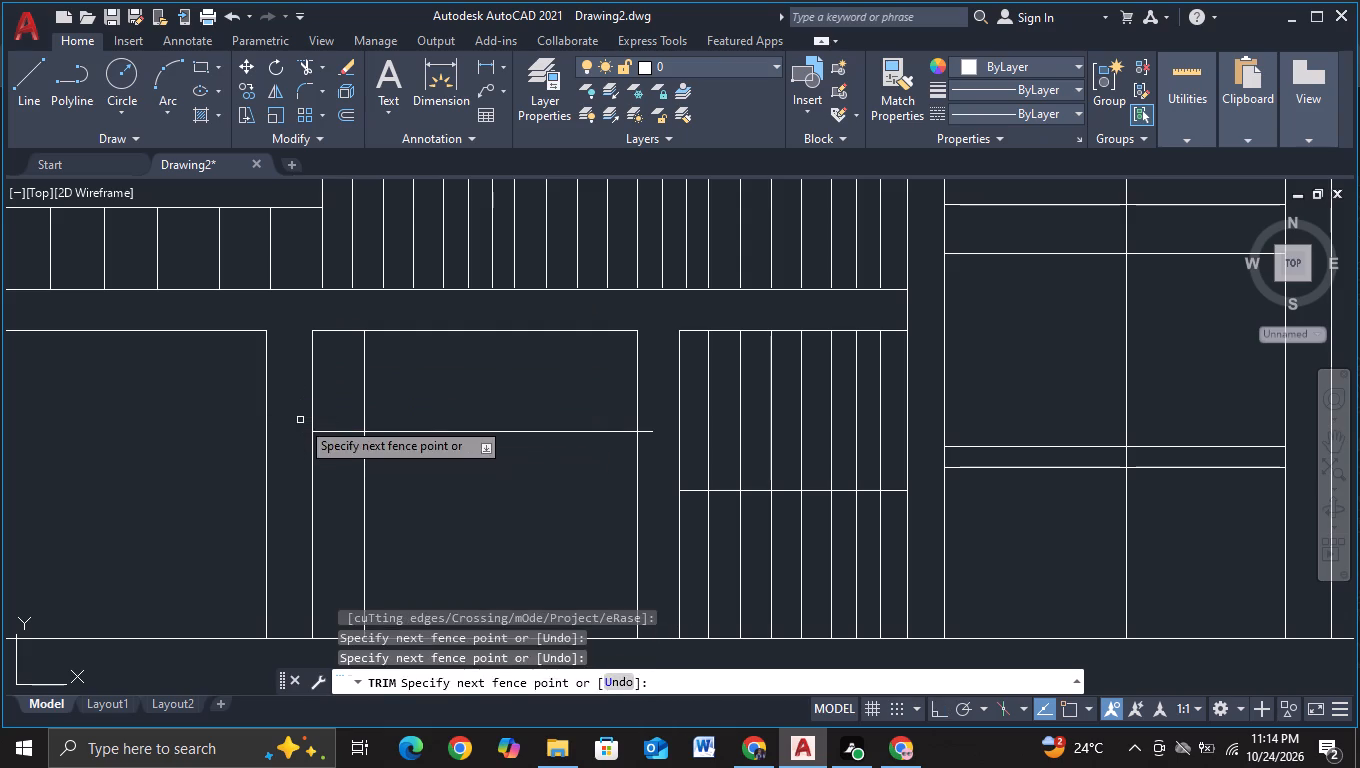
{"action": "left_click", "coordinate": [646, 415]}
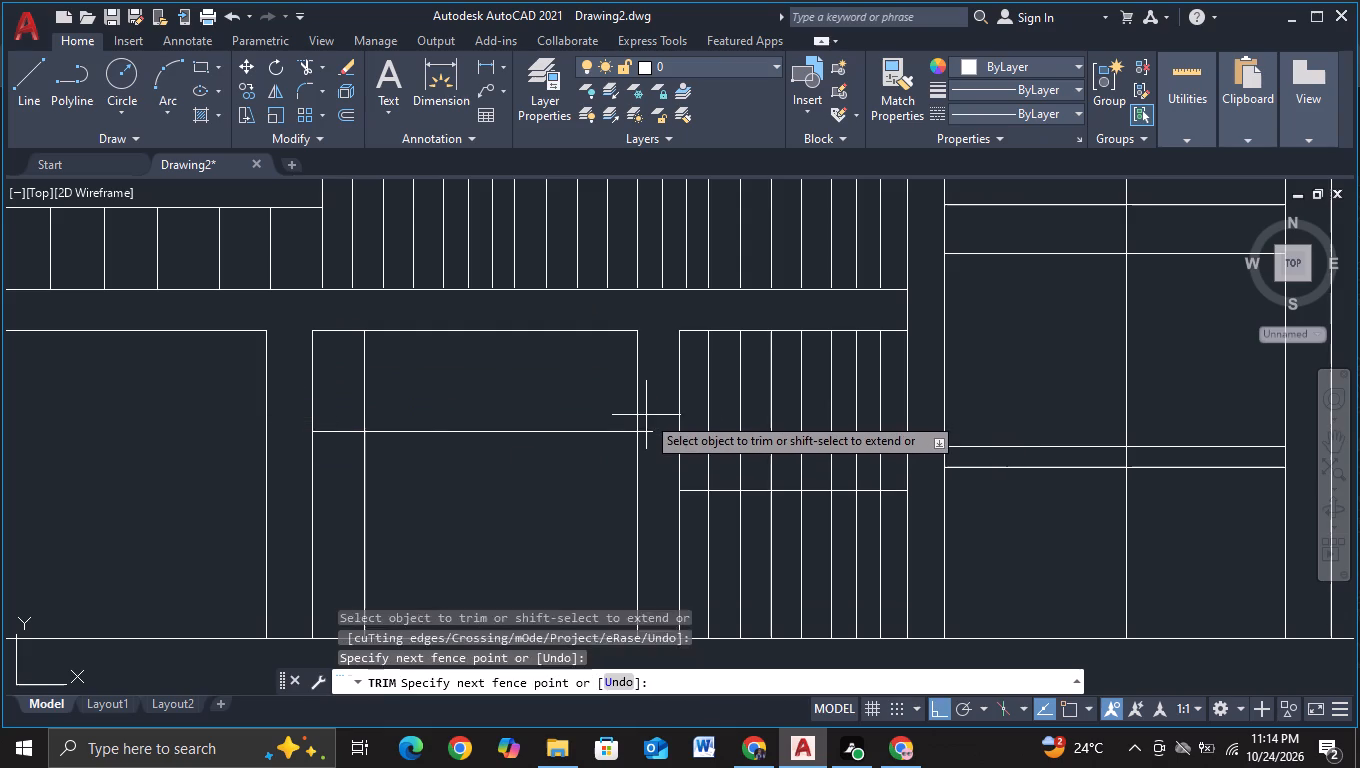
{"action": "left_click", "coordinate": [643, 437]}
{"action": "key", "text": "Escape"}
Draw a low box outline in the wide left opening: a vertical up from below the ground line and a 10.1-unit top line running right.
{"action": "scroll", "coordinate": [536, 481], "scroll_direction": "down", "scroll_amount": 1}
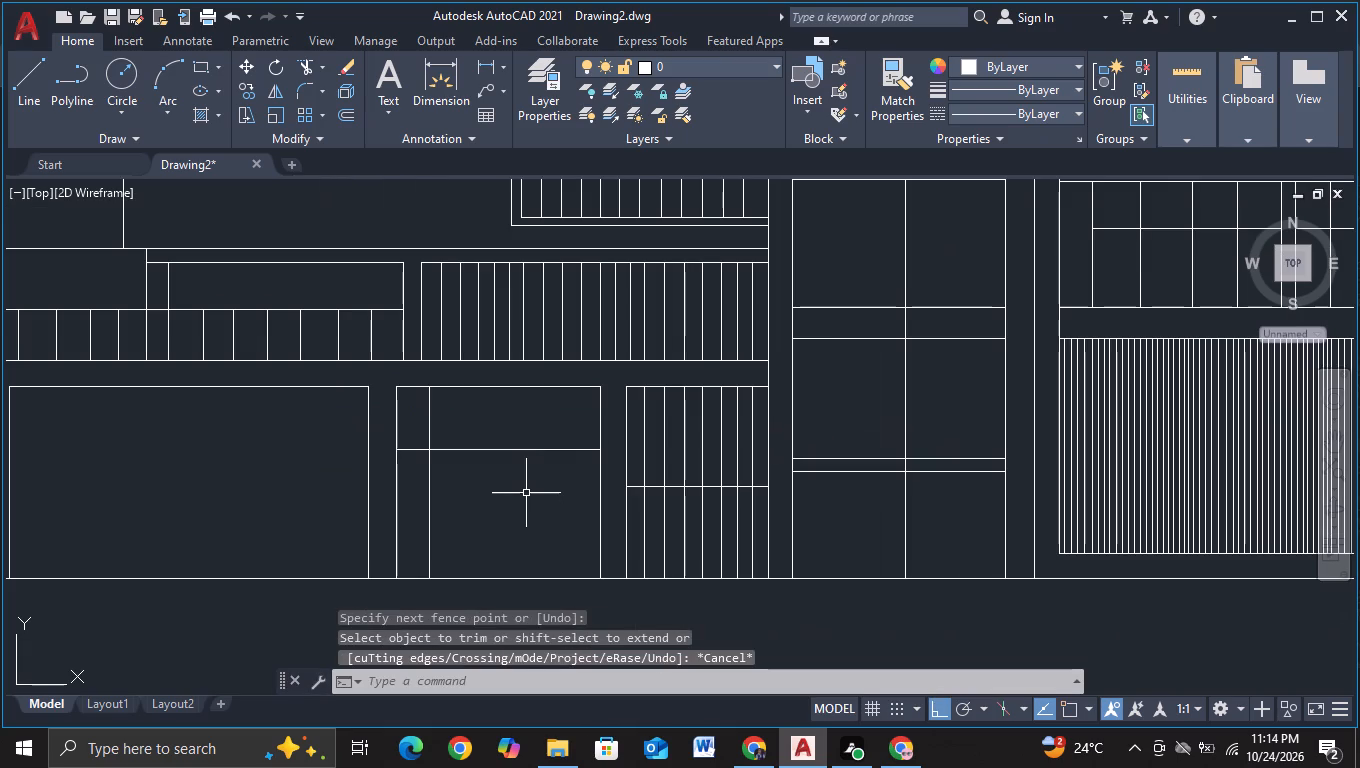
{"action": "left_click", "coordinate": [13, 100]}
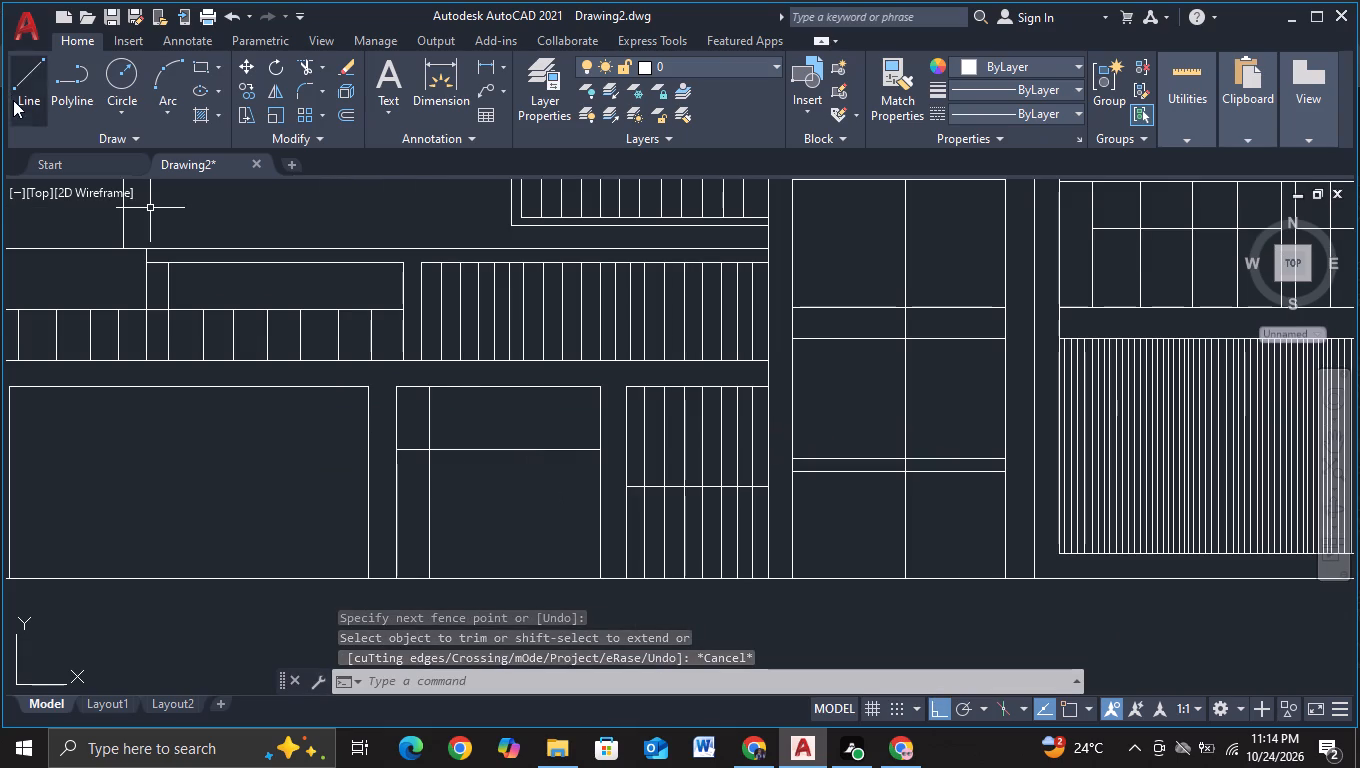
{"action": "middle_click_drag", "start_coordinate": [213, 487], "coordinate": [296, 426]}
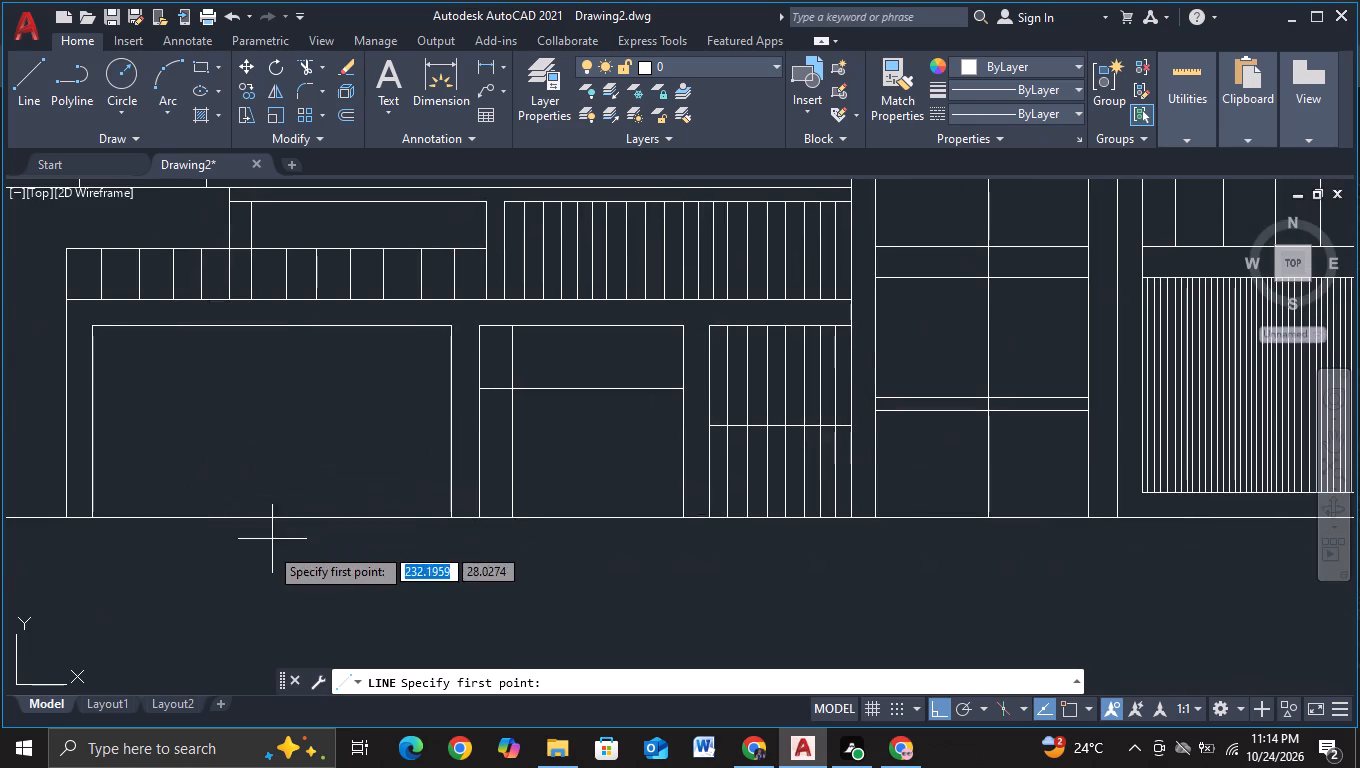
{"action": "left_click", "coordinate": [316, 531]}
{"action": "left_click", "coordinate": [343, 439]}
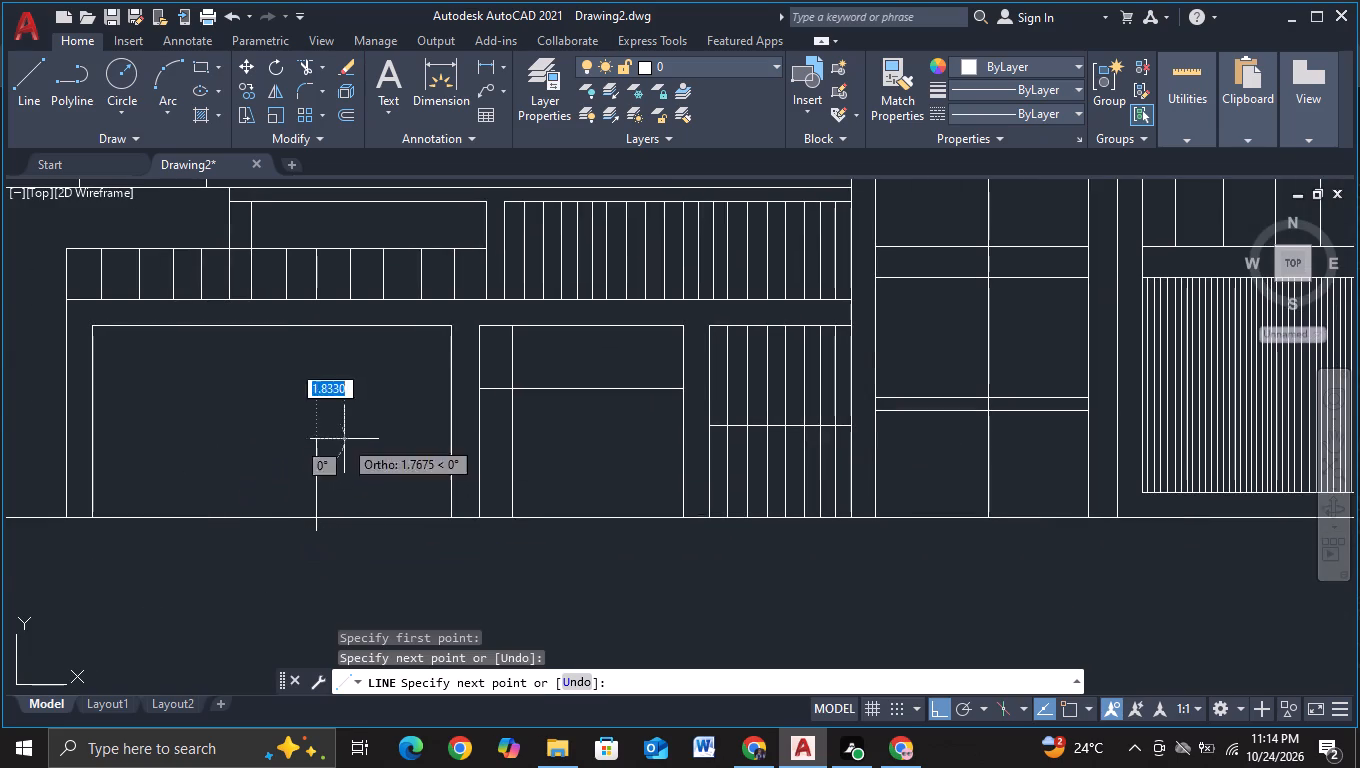
{"action": "left_click", "coordinate": [471, 456]}
{"action": "key", "text": "Escape"}
Trim the low box outline's ends below the ground line and beyond the wide opening's right side.
{"action": "left_click", "coordinate": [303, 65]}
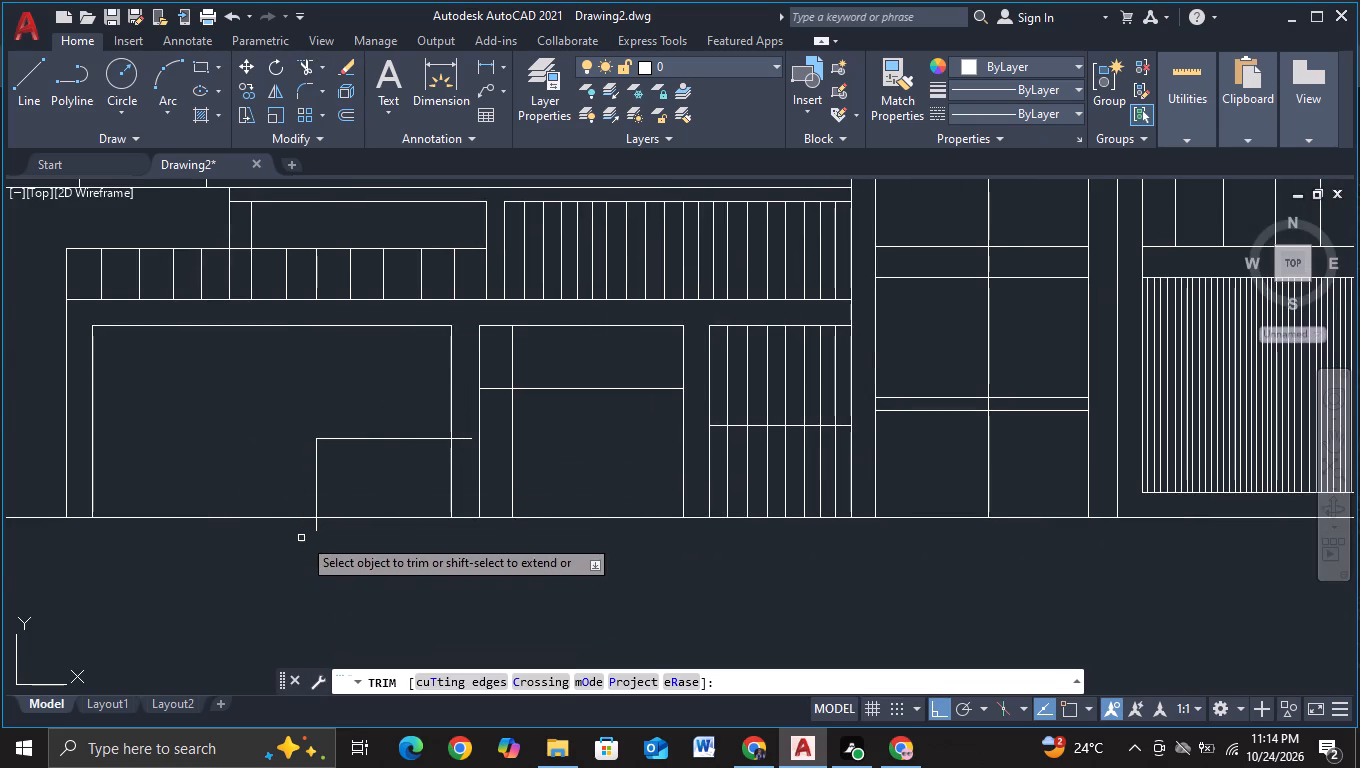
{"action": "left_click", "coordinate": [315, 526]}
{"action": "left_click", "coordinate": [464, 433]}
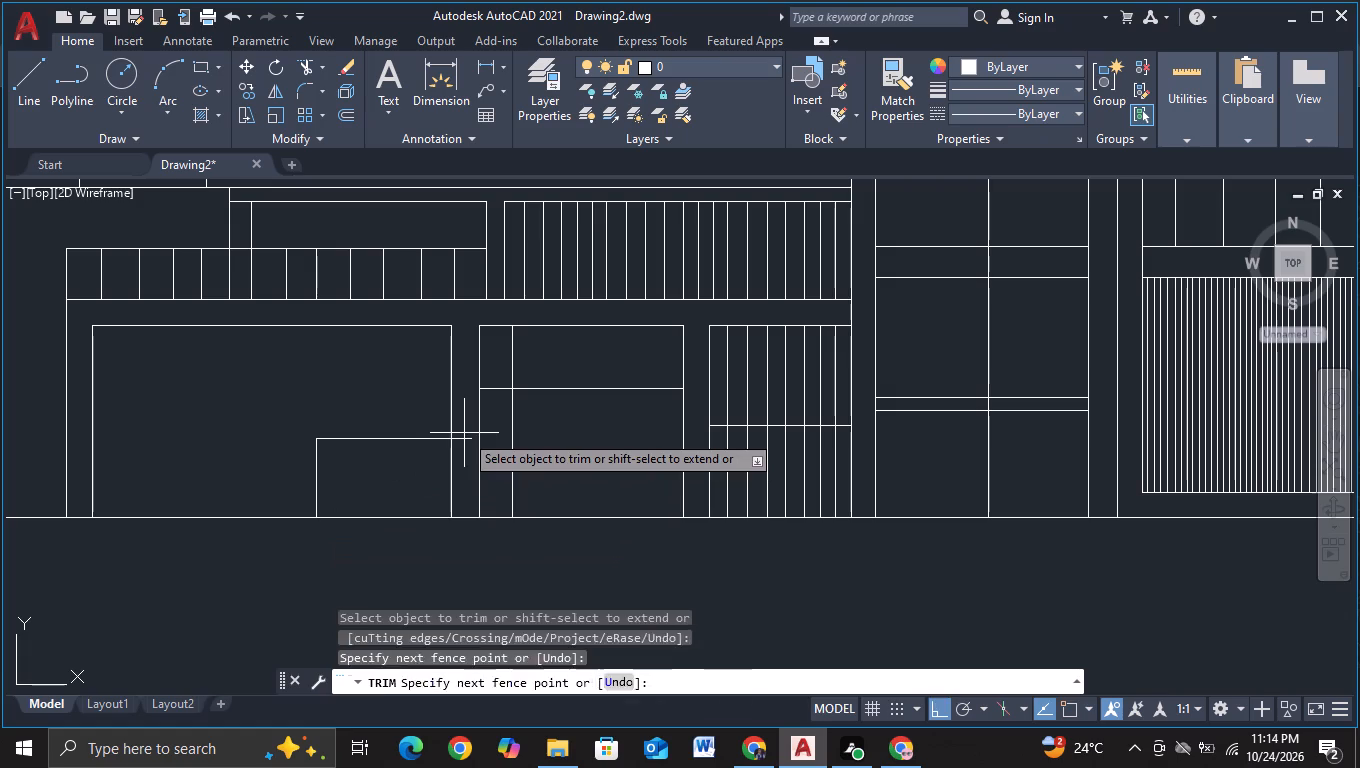
{"action": "left_click", "coordinate": [462, 463]}
{"action": "key", "text": "Escape"}
Copy the low box's left vertical twice to the right, placing one near each end, the farther at about 7 units.
{"action": "left_click", "coordinate": [317, 490]}
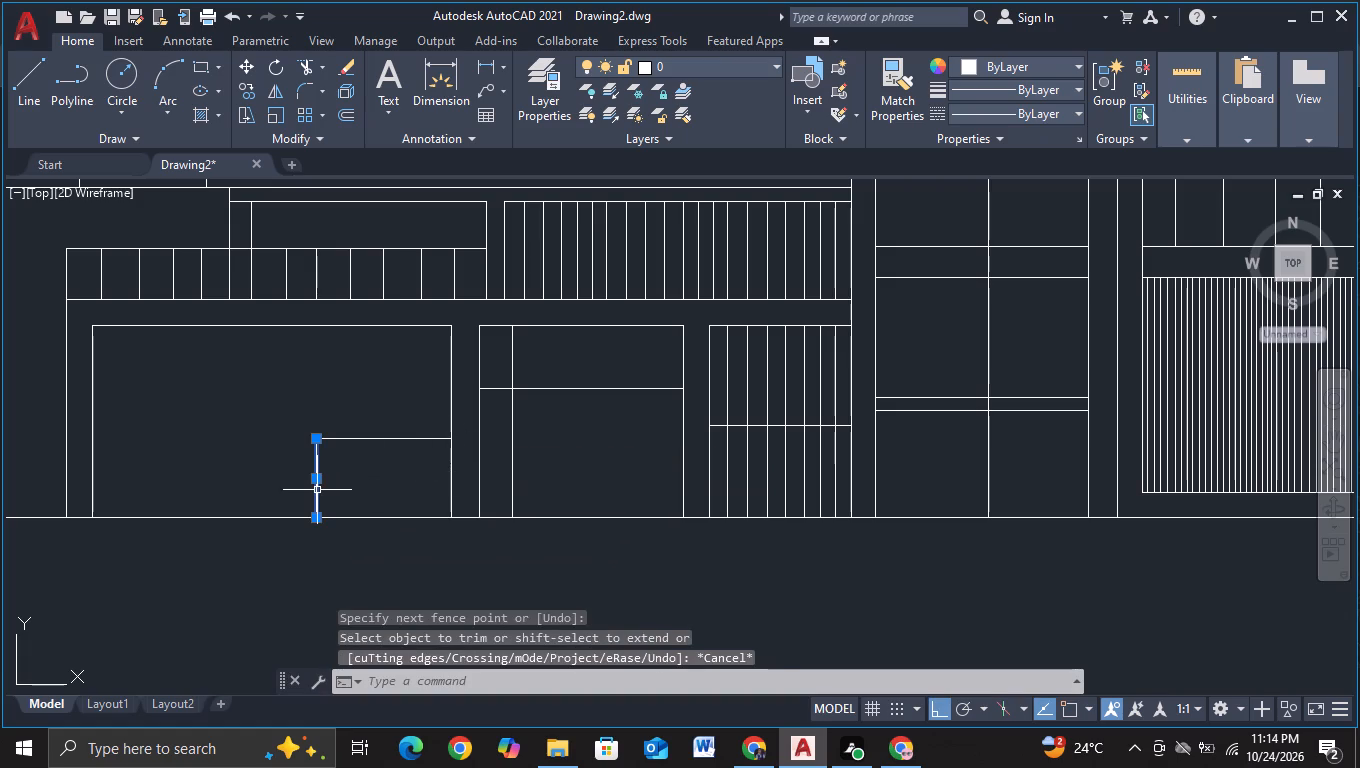
{"action": "key", "text": "c"}
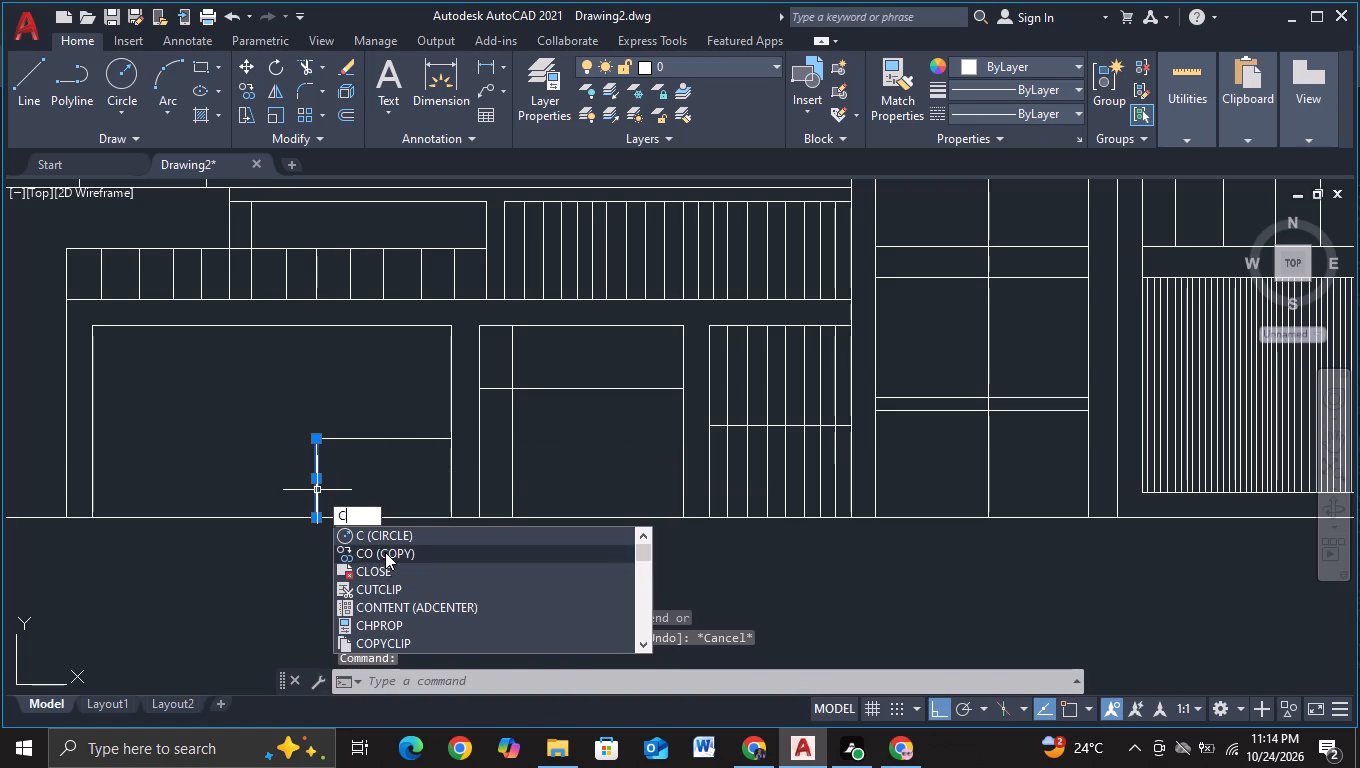
{"action": "left_click", "coordinate": [385, 552]}
{"action": "left_click", "coordinate": [381, 558]}
{"action": "left_click", "coordinate": [408, 558]}
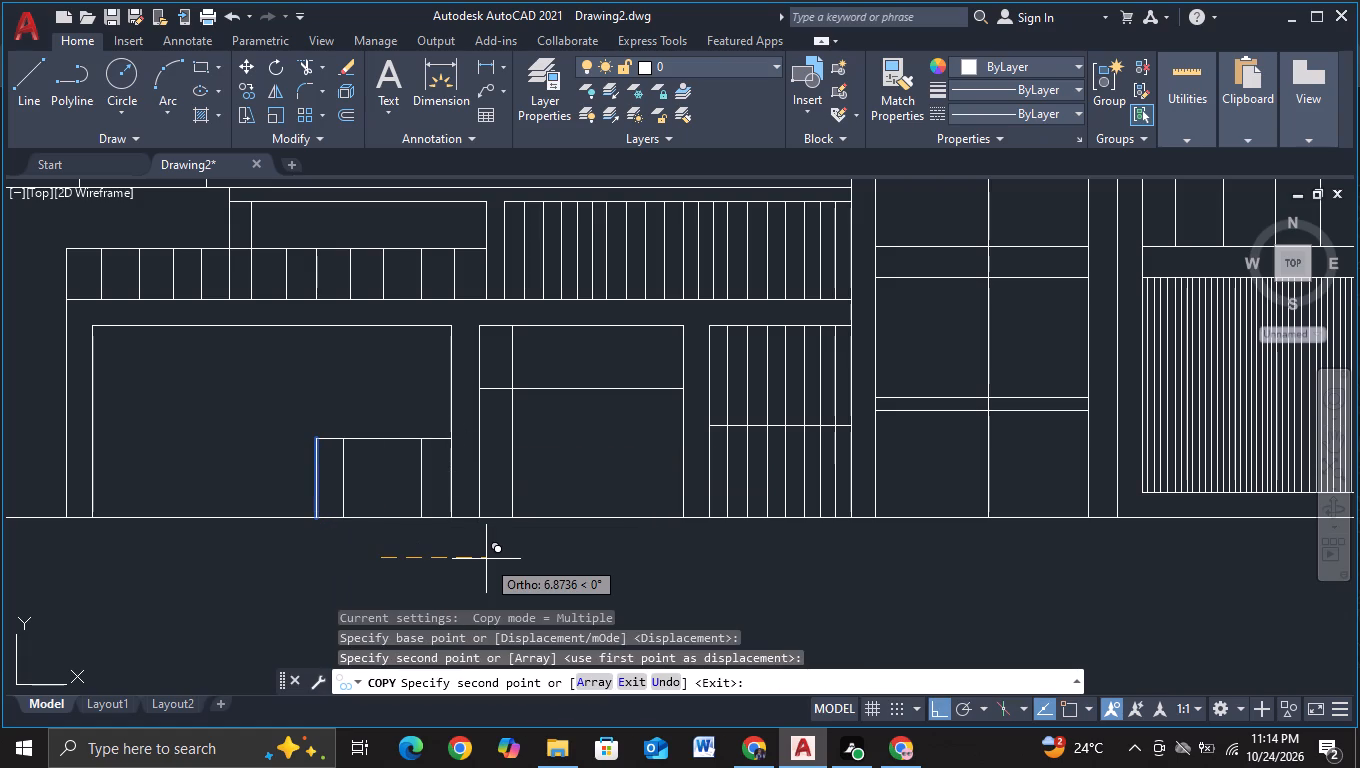
{"action": "left_click", "coordinate": [490, 559]}
{"action": "key", "text": "Escape"}
Trim the tops of the two right-hand verticals inside the thin strip beneath the left overhanging block.
{"action": "scroll", "coordinate": [474, 549], "scroll_direction": "down", "scroll_amount": 1}
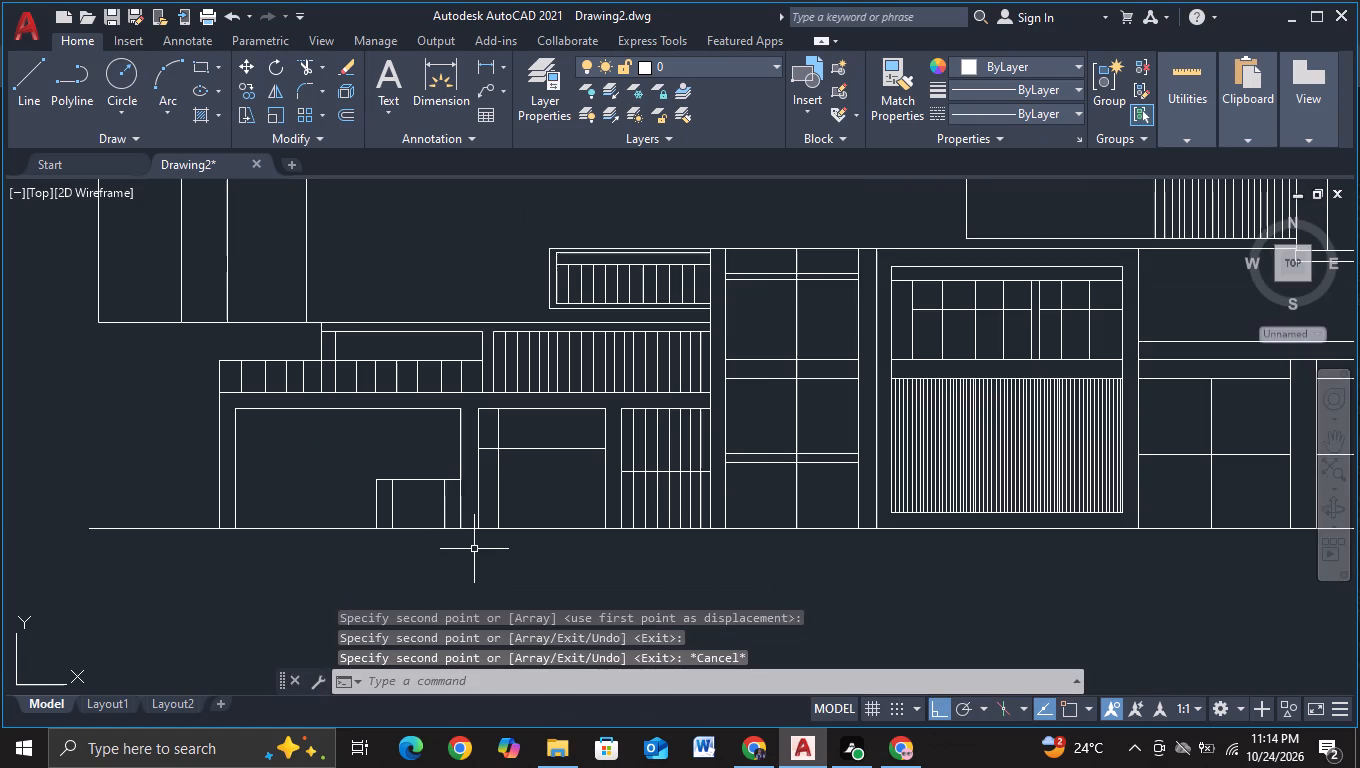
{"action": "scroll", "coordinate": [345, 458], "scroll_direction": "down", "scroll_amount": 1}
{"action": "middle_click_drag", "start_coordinate": [346, 458], "coordinate": [302, 522]}
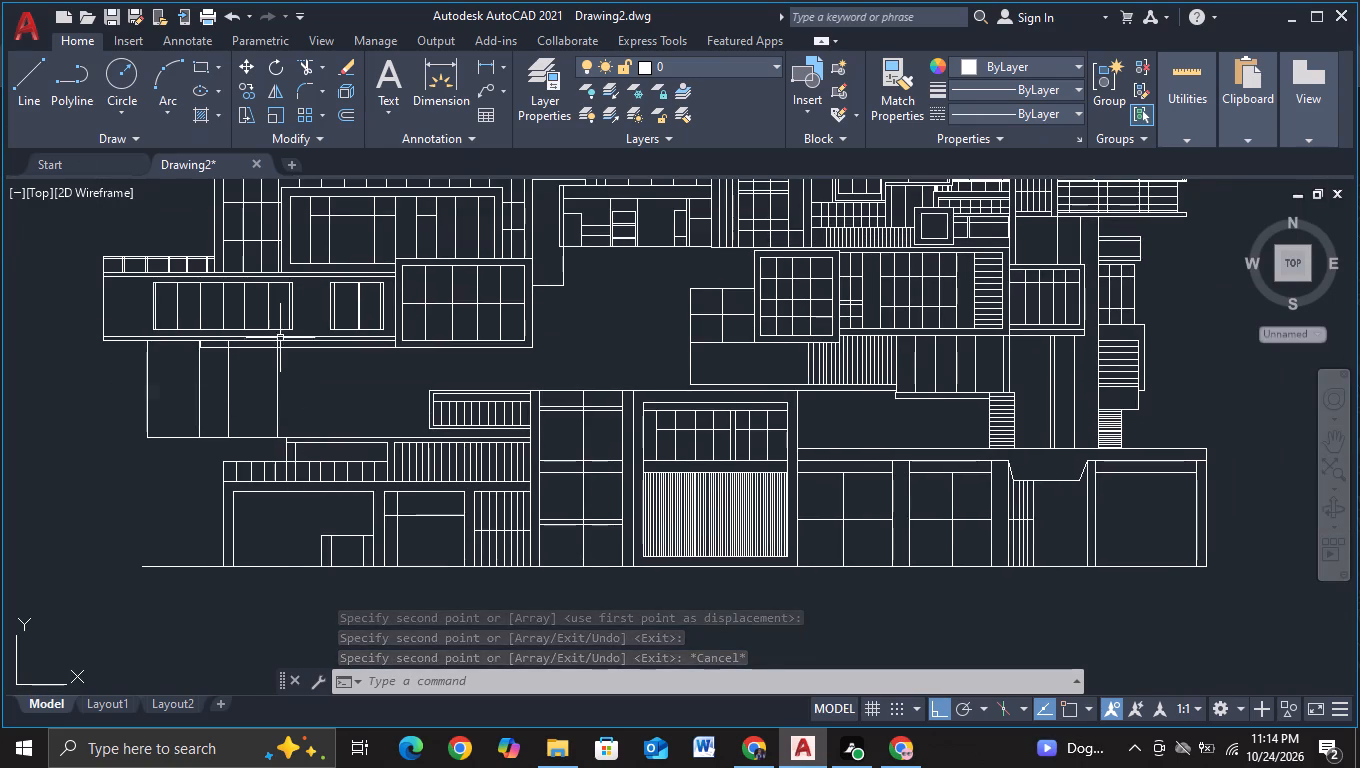
{"action": "scroll", "coordinate": [280, 341], "scroll_direction": "up", "scroll_amount": 1}
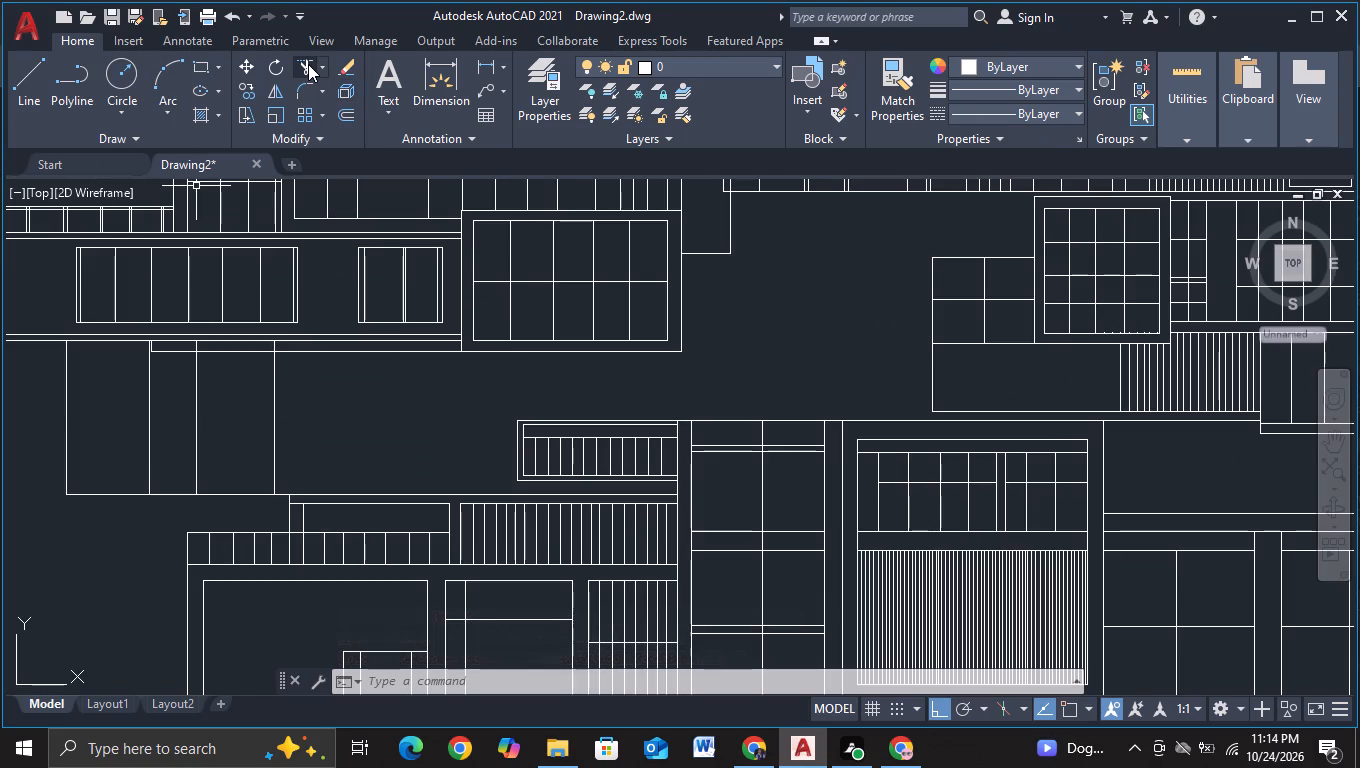
{"action": "left_click", "coordinate": [308, 64]}
{"action": "scroll", "coordinate": [248, 316], "scroll_direction": "up", "scroll_amount": 2}
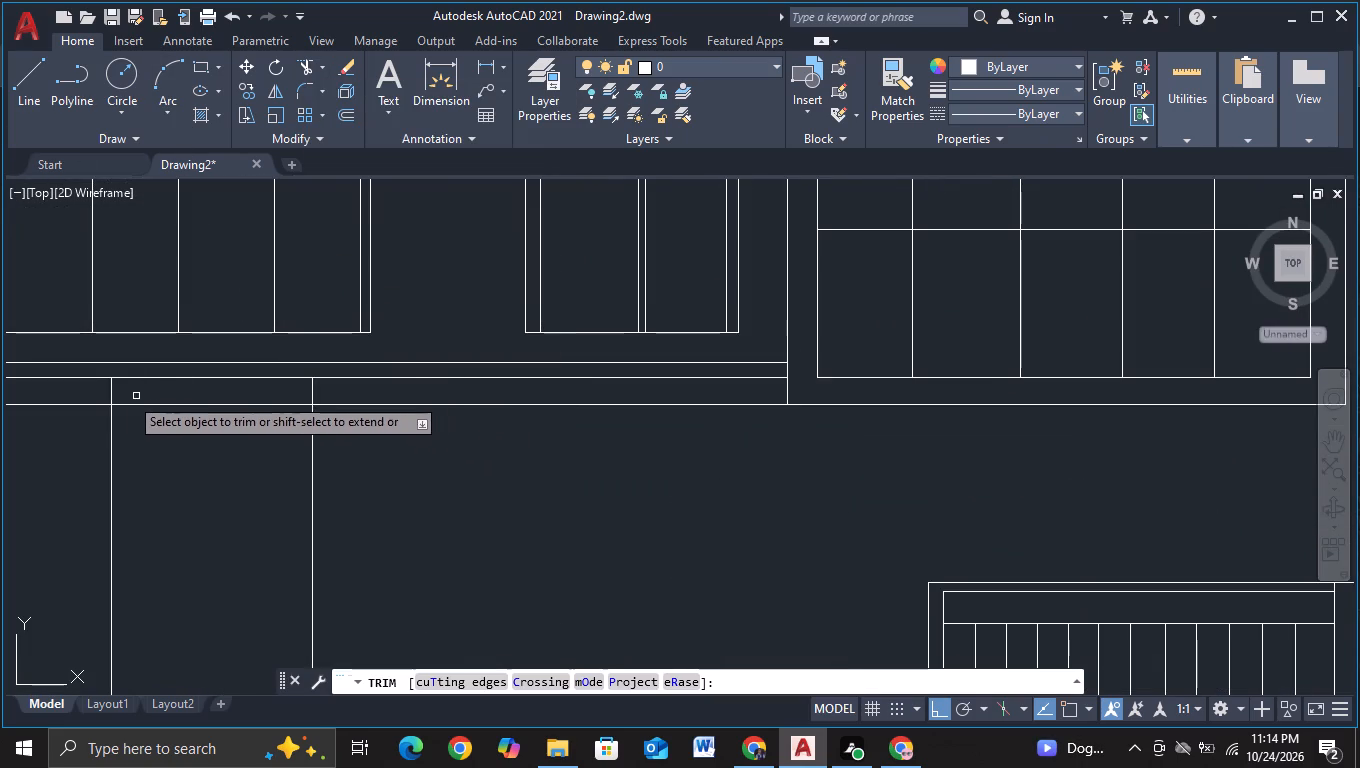
{"action": "left_click", "coordinate": [96, 397]}
{"action": "left_click", "coordinate": [343, 392]}
Draw a rectangle about 6.5 by 5.7 units in the upper part of the leftmost bay beneath the overhanging block, with object snap on.
{"action": "scroll", "coordinate": [365, 476], "scroll_direction": "down", "scroll_amount": 2}
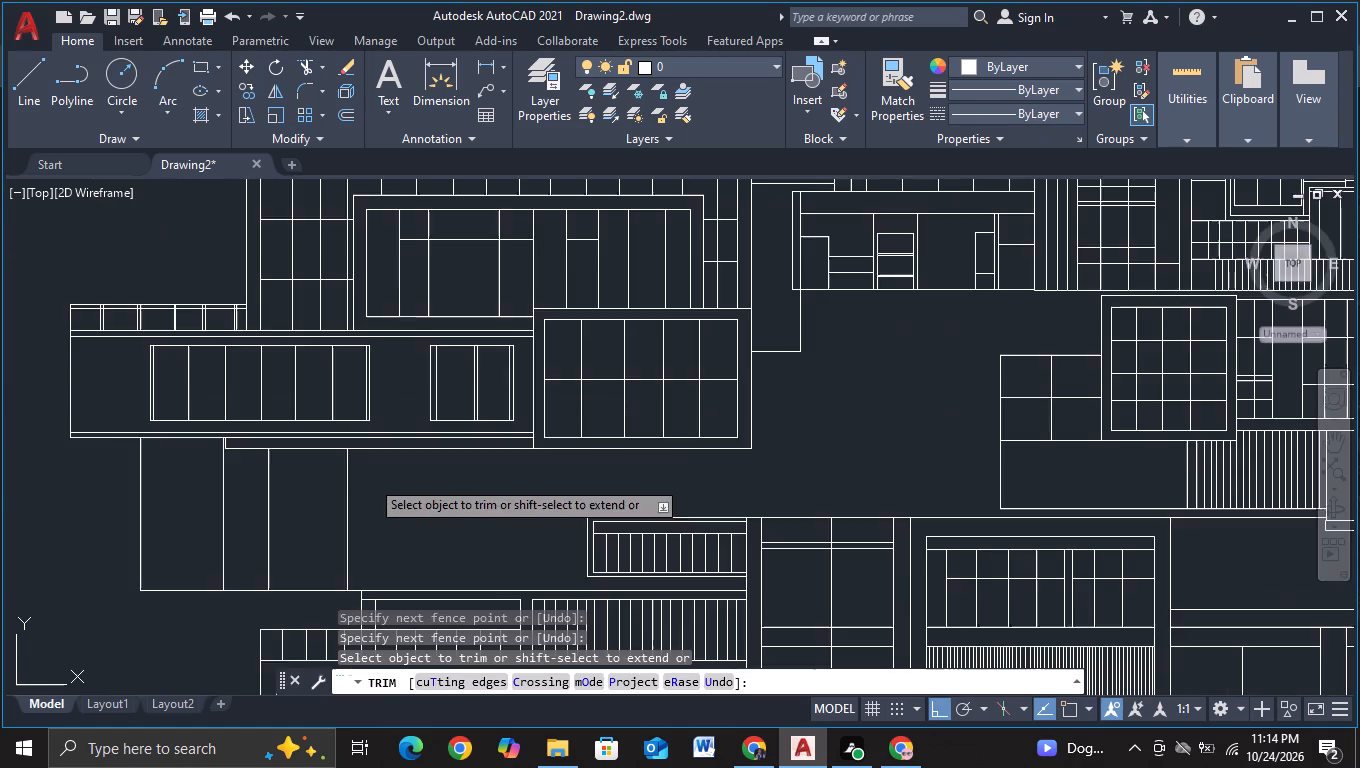
{"action": "middle_click_drag", "start_coordinate": [383, 491], "coordinate": [498, 467]}
{"action": "left_click", "coordinate": [27, 85]}
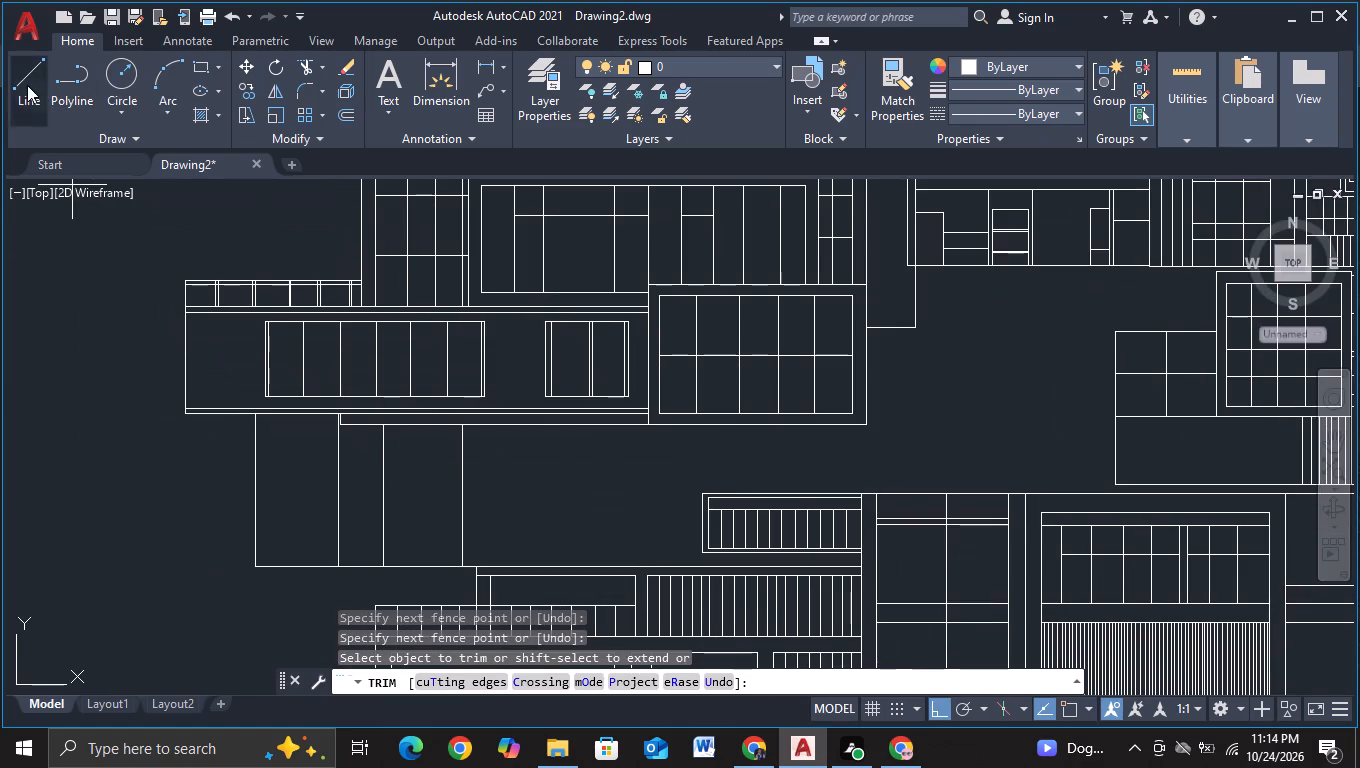
{"action": "scroll", "coordinate": [294, 451], "scroll_direction": "up", "scroll_amount": 1}
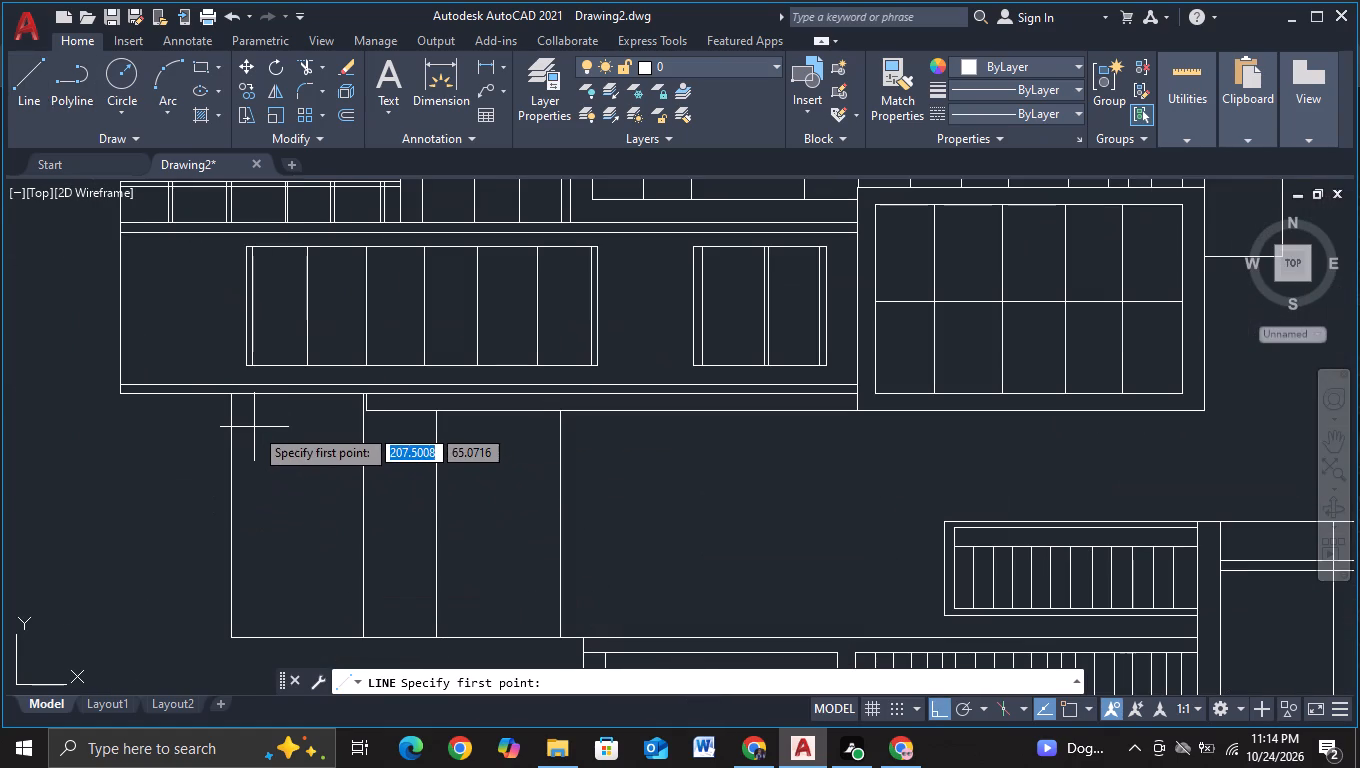
{"action": "left_click", "coordinate": [250, 418]}
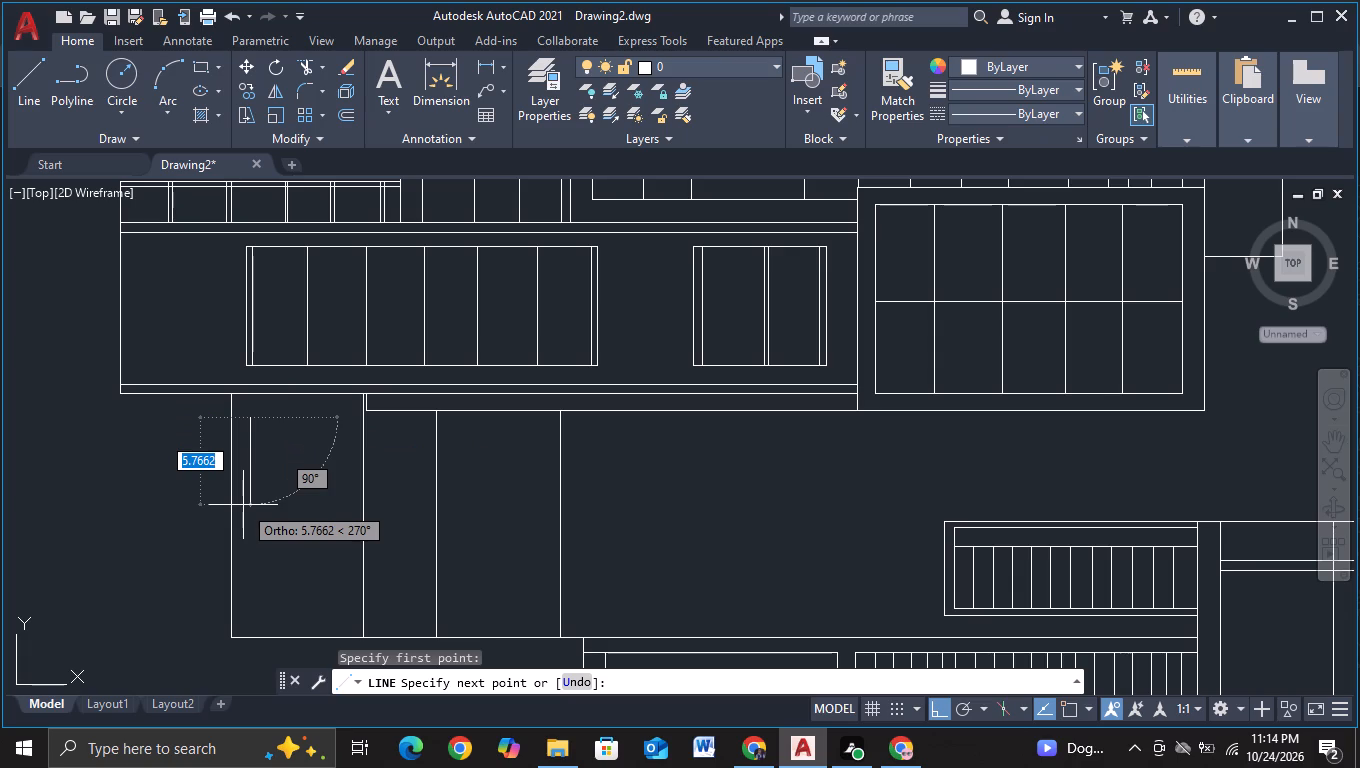
{"action": "left_click", "coordinate": [244, 504]}
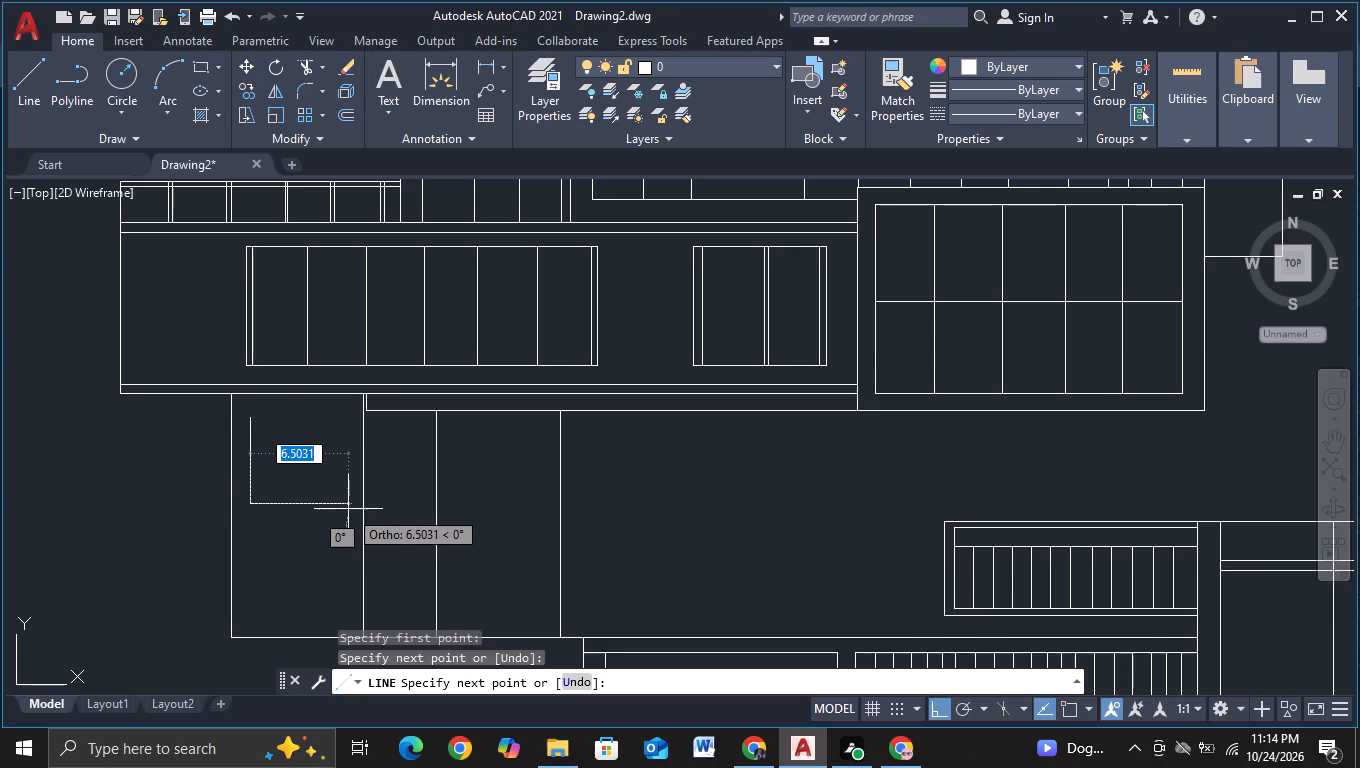
{"action": "left_click", "coordinate": [348, 509]}
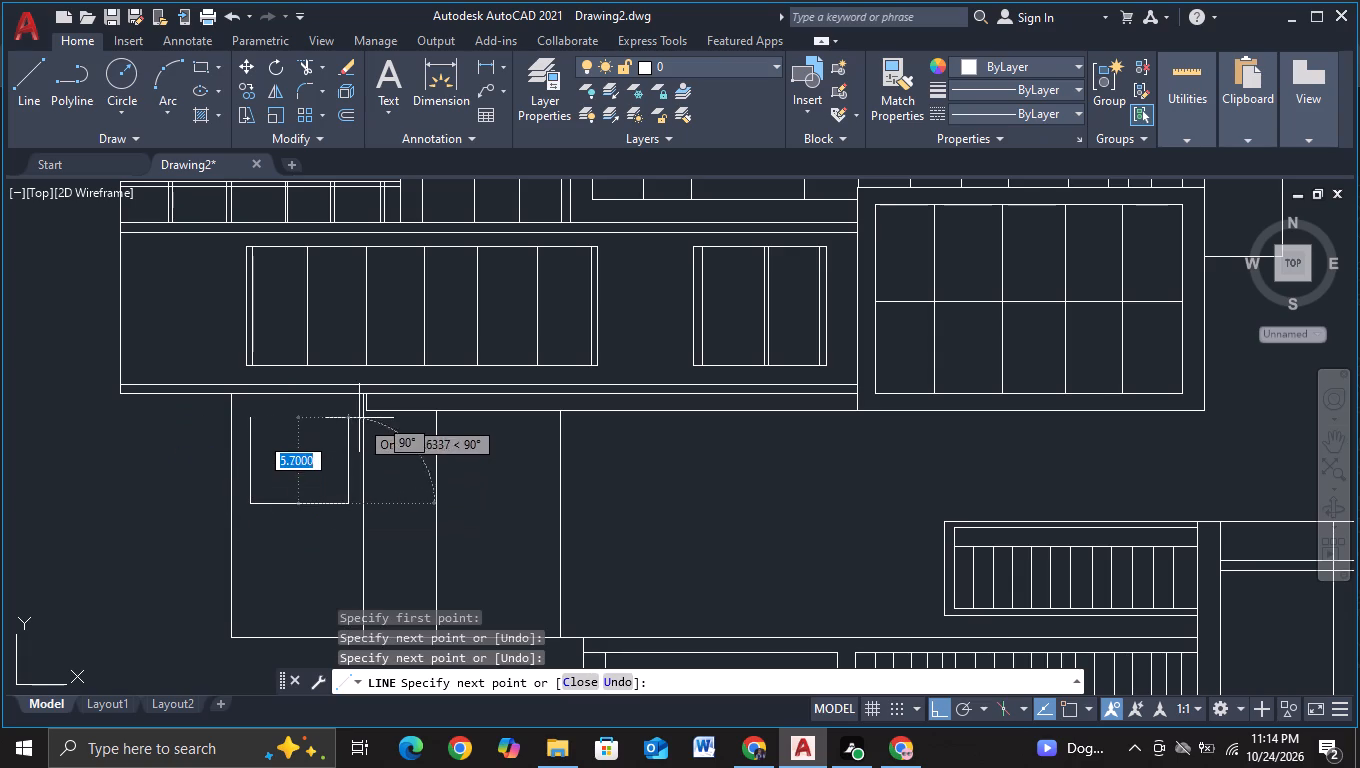
{"action": "key", "text": "F3"}
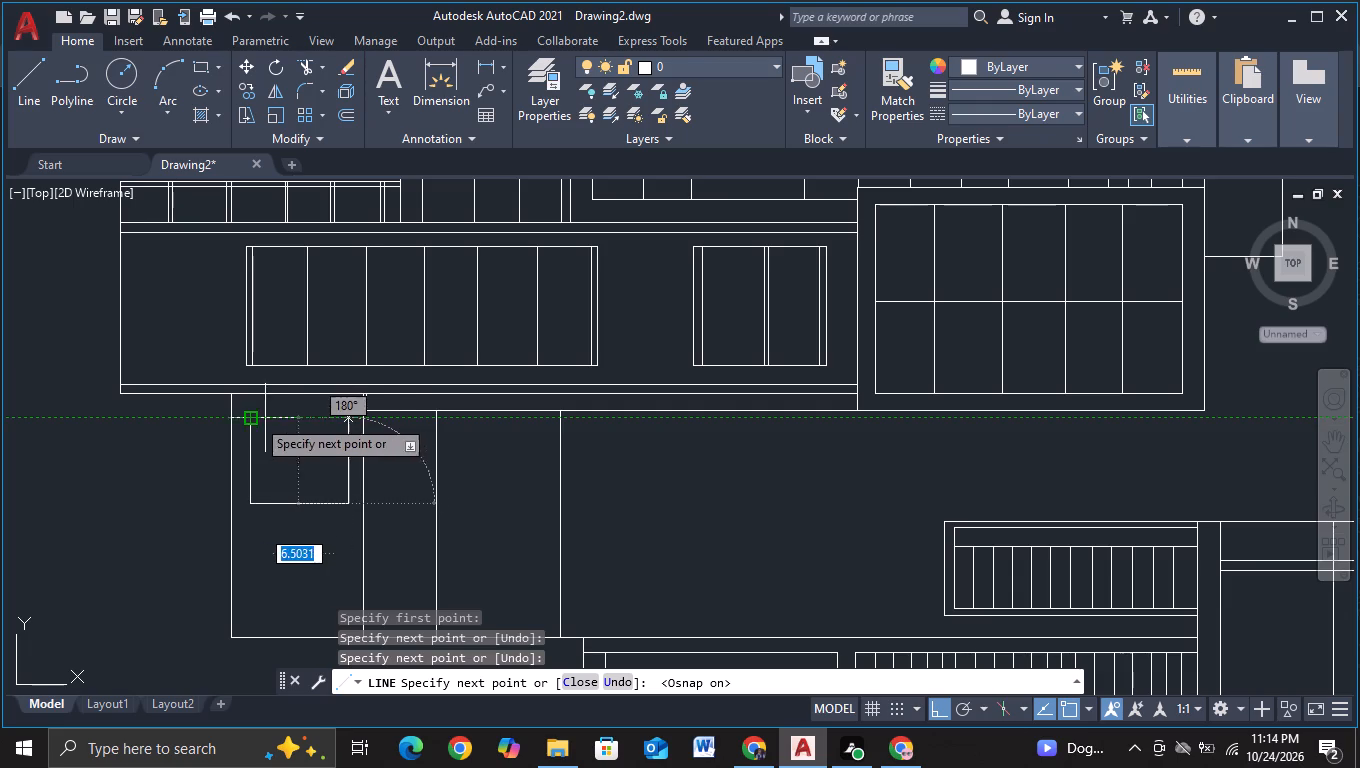
{"action": "left_click", "coordinate": [349, 416]}
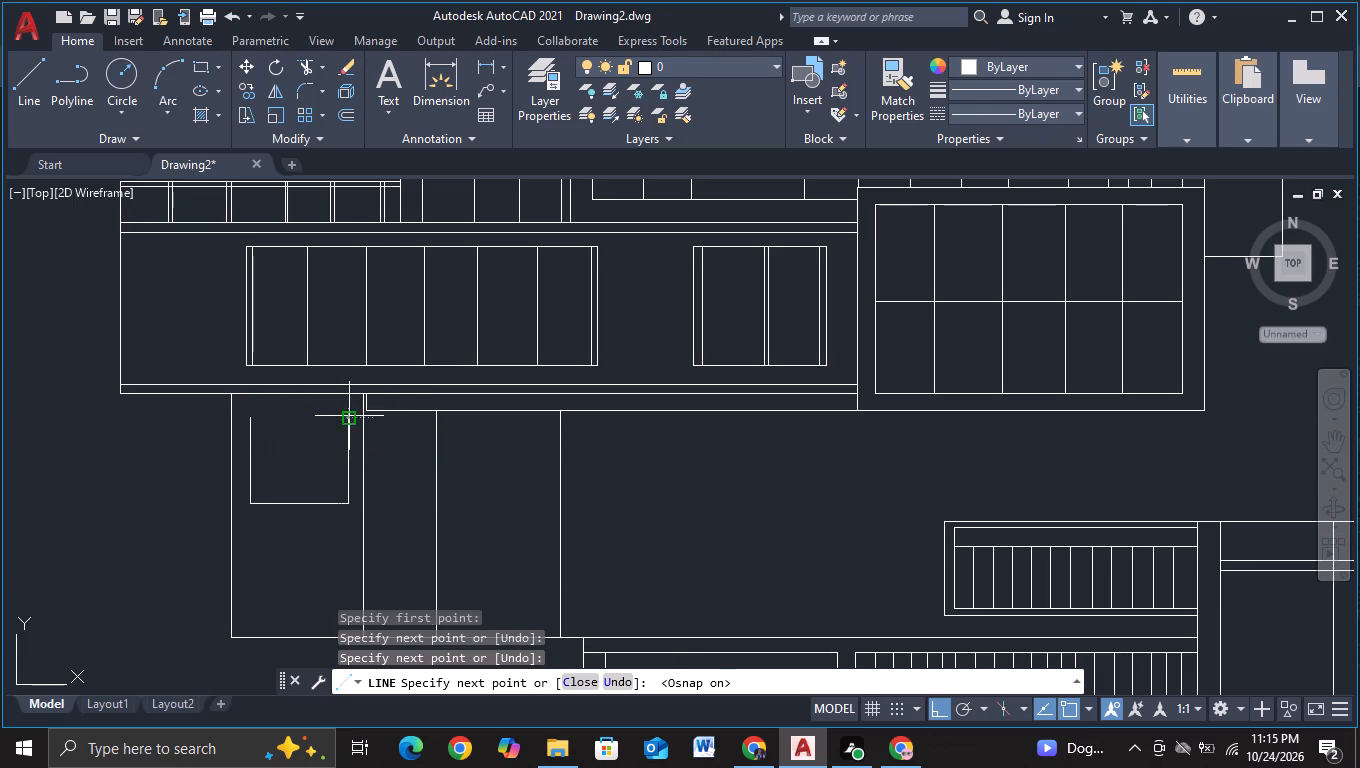
{"action": "left_click", "coordinate": [257, 415]}
{"action": "key", "text": "Escape"}
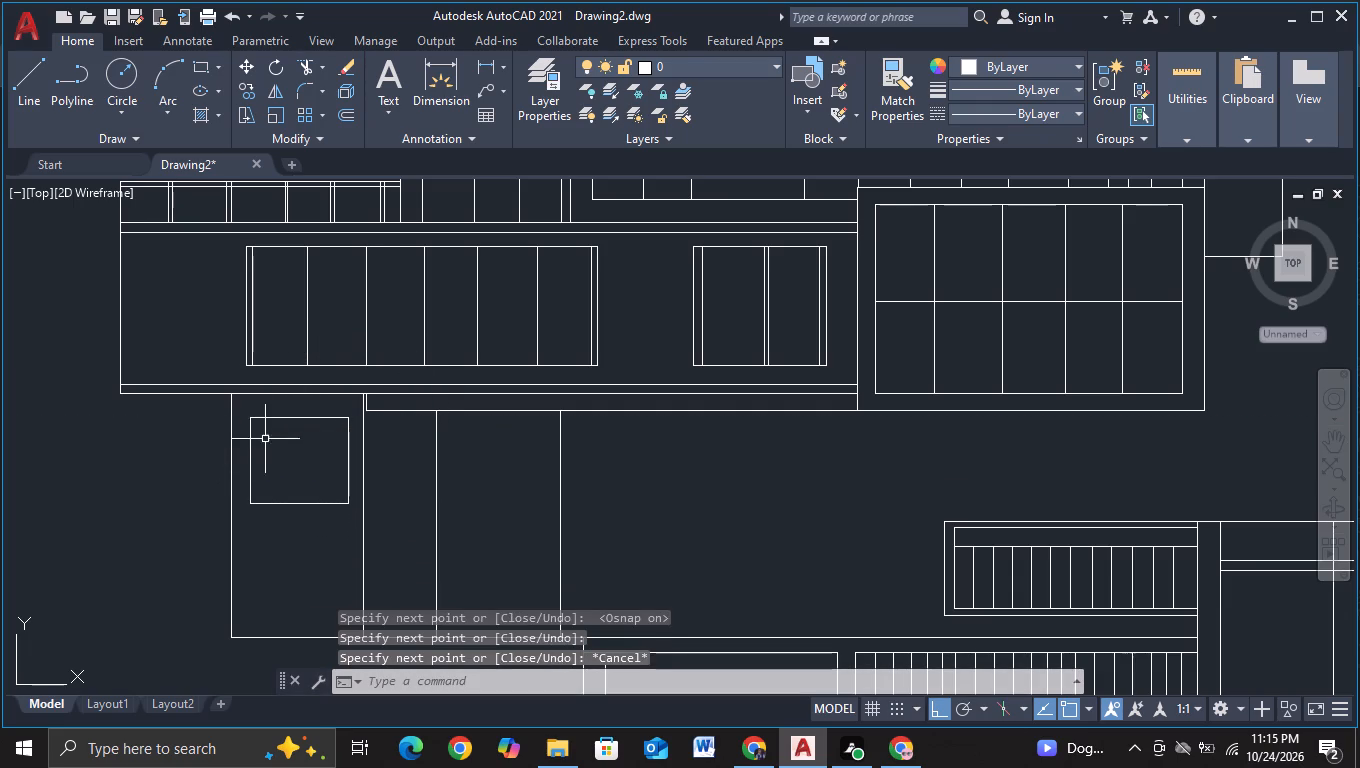
Copy the new rectangle's top edge about 1 unit downward.
{"action": "left_click", "coordinate": [290, 417]}
{"action": "key", "text": "c"}
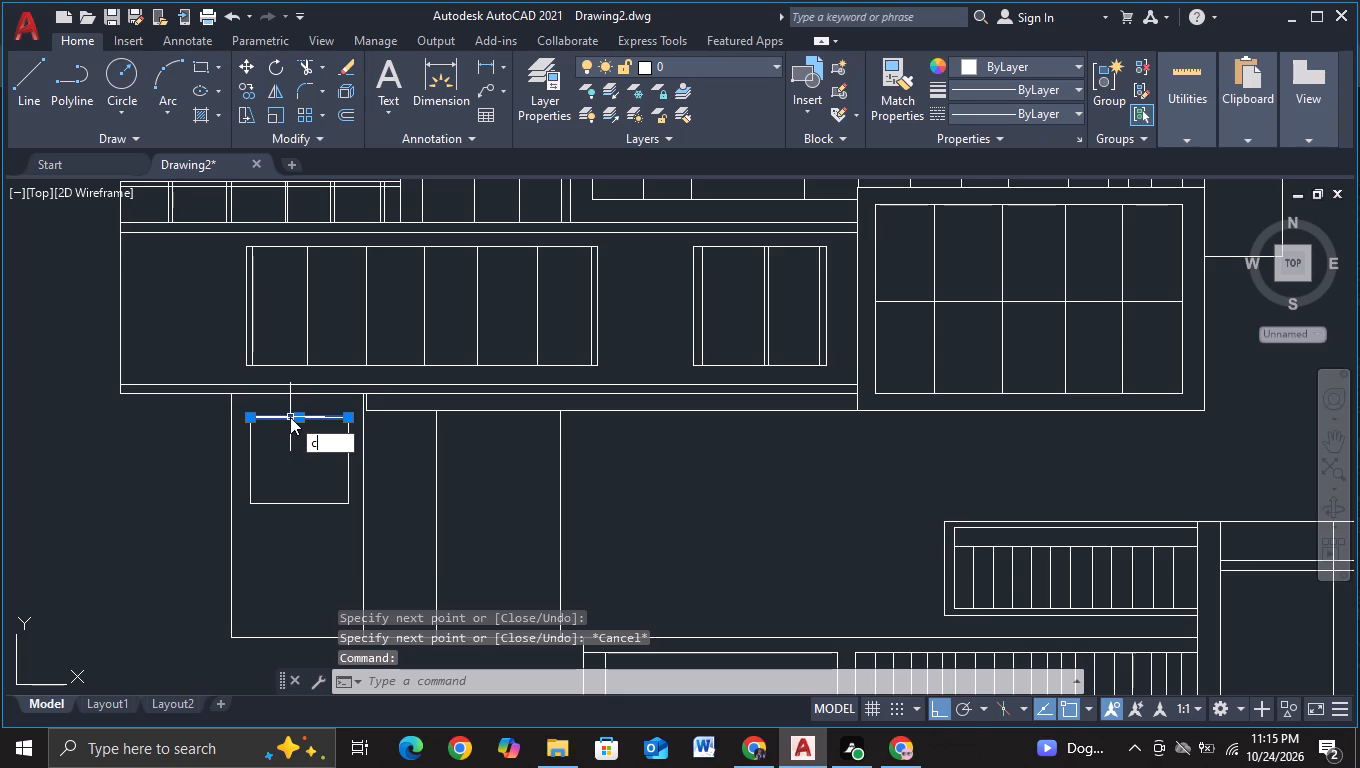
{"action": "left_click", "coordinate": [357, 478]}
{"action": "left_click", "coordinate": [404, 474]}
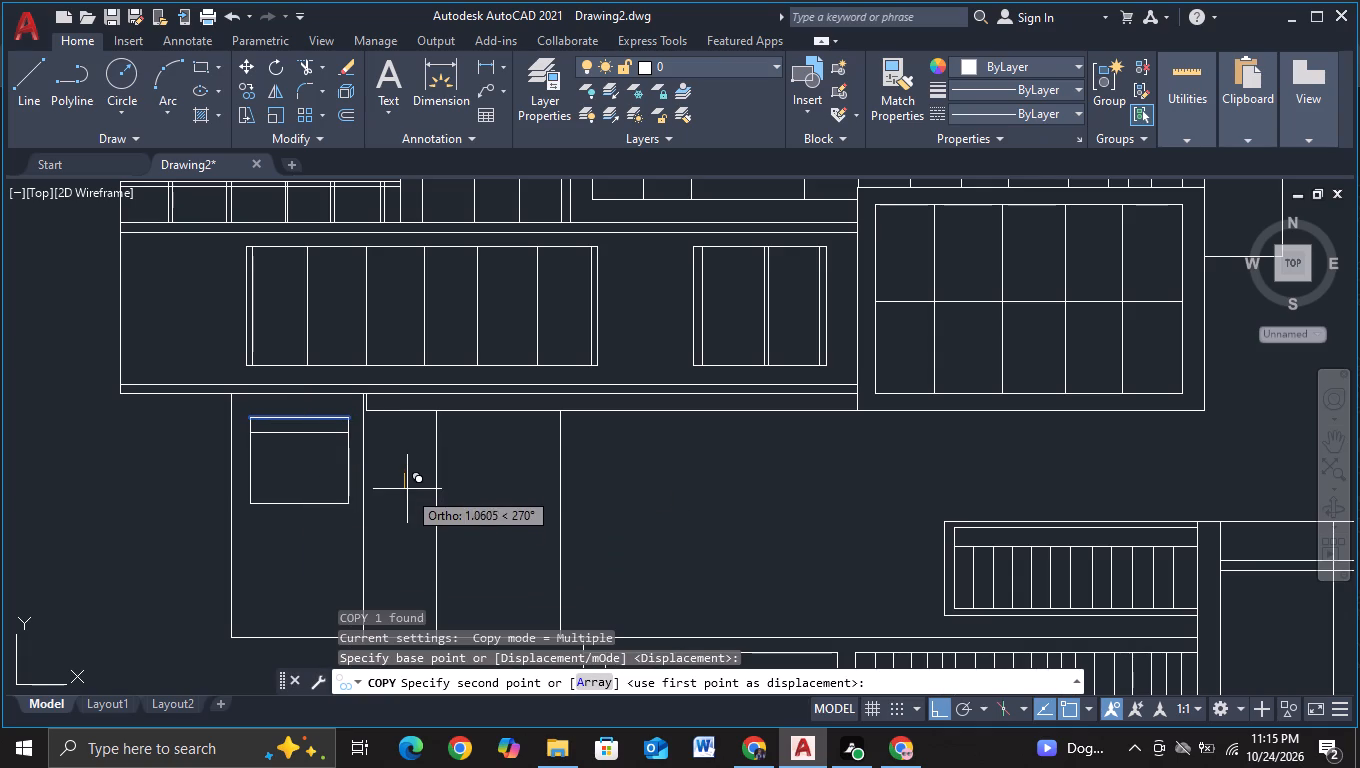
{"action": "left_click", "coordinate": [407, 489]}
{"action": "key", "text": "Escape"}
Copy the small window's right edge leftward three times with object snap off, placing the nearest about 1.6 and the farthest about 5 units away.
{"action": "left_click", "coordinate": [346, 473]}
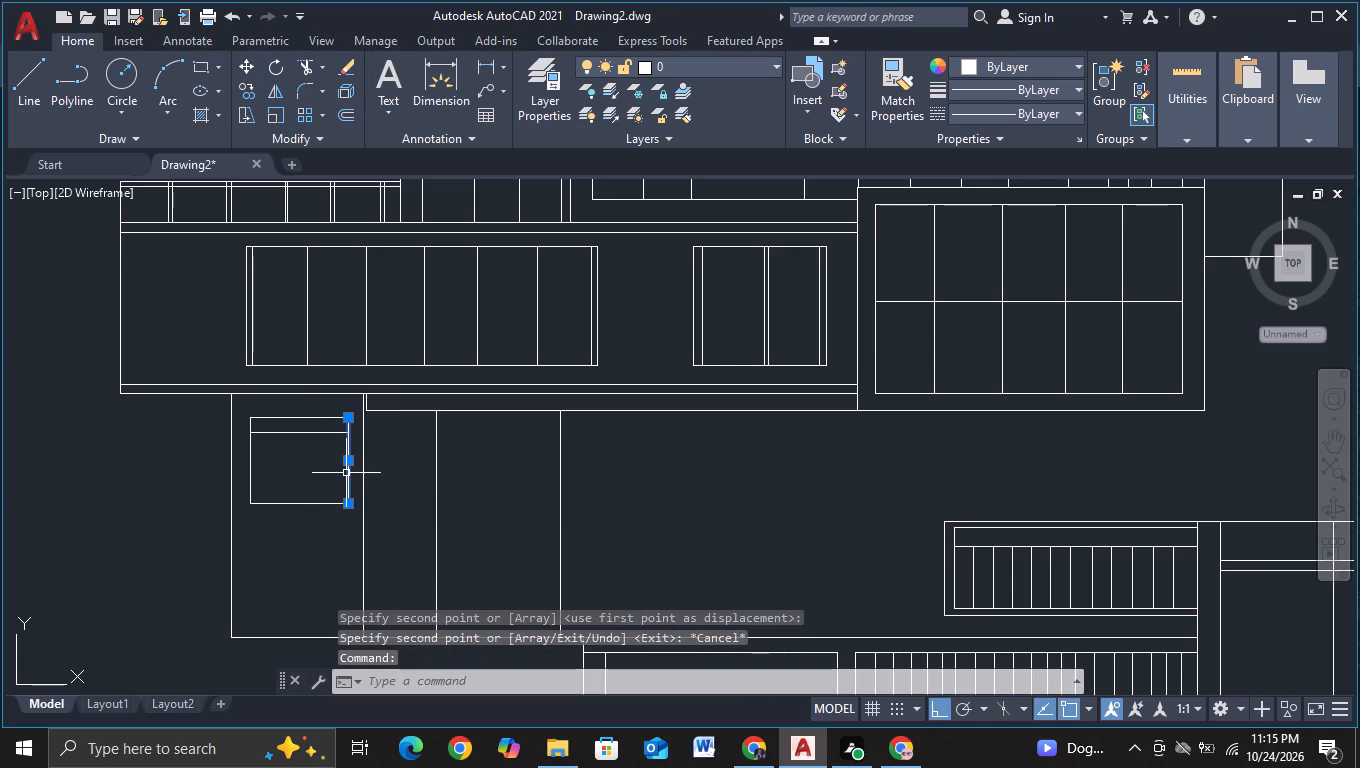
{"action": "key", "text": "c"}
{"action": "left_click", "coordinate": [407, 530]}
{"action": "left_click", "coordinate": [417, 503]}
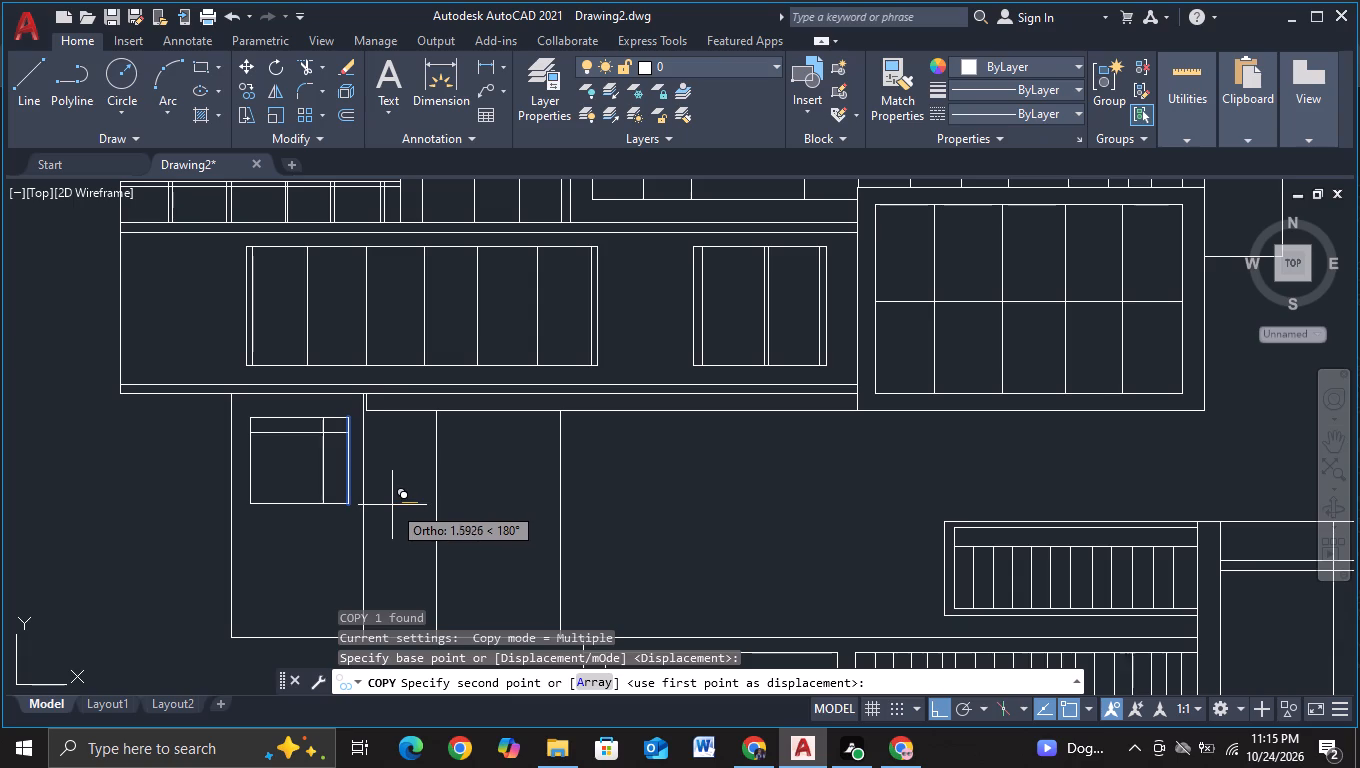
{"action": "left_click", "coordinate": [393, 505]}
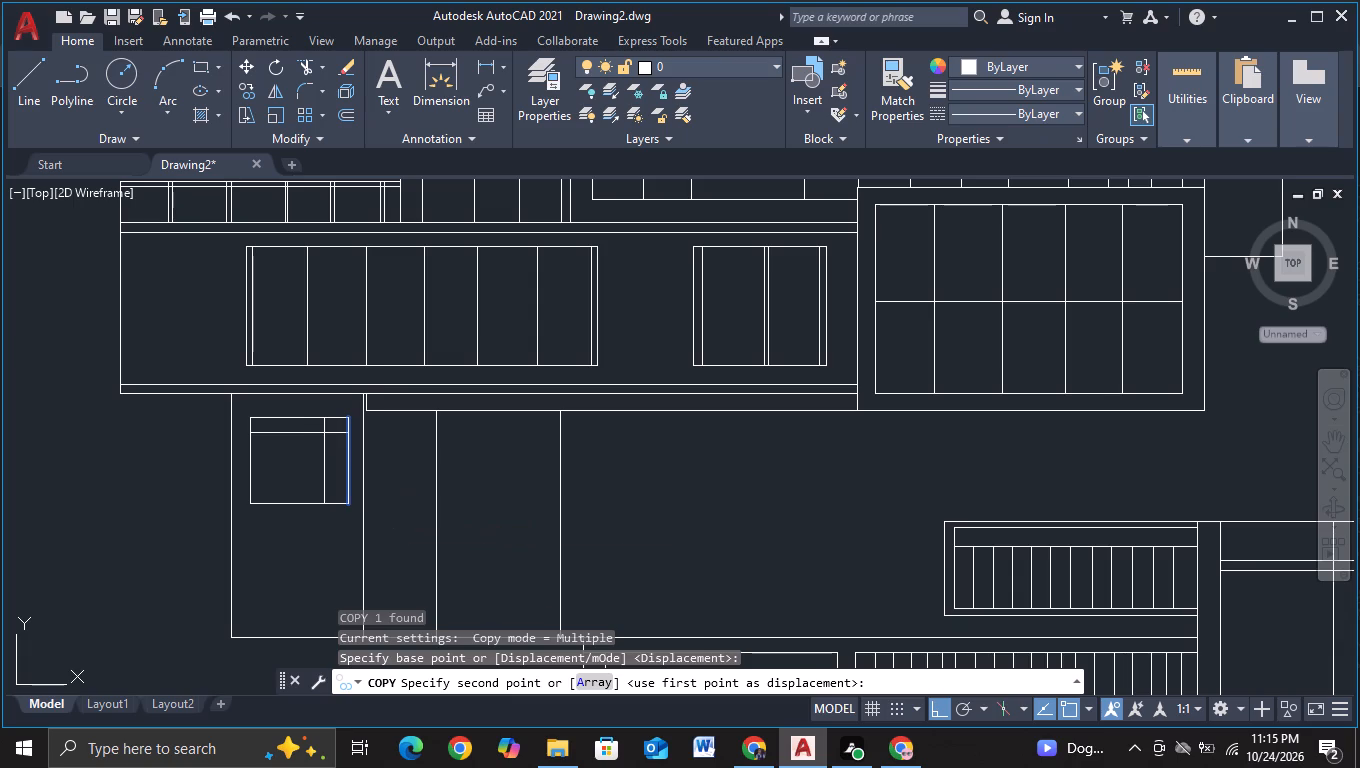
{"action": "left_click", "coordinate": [370, 501]}
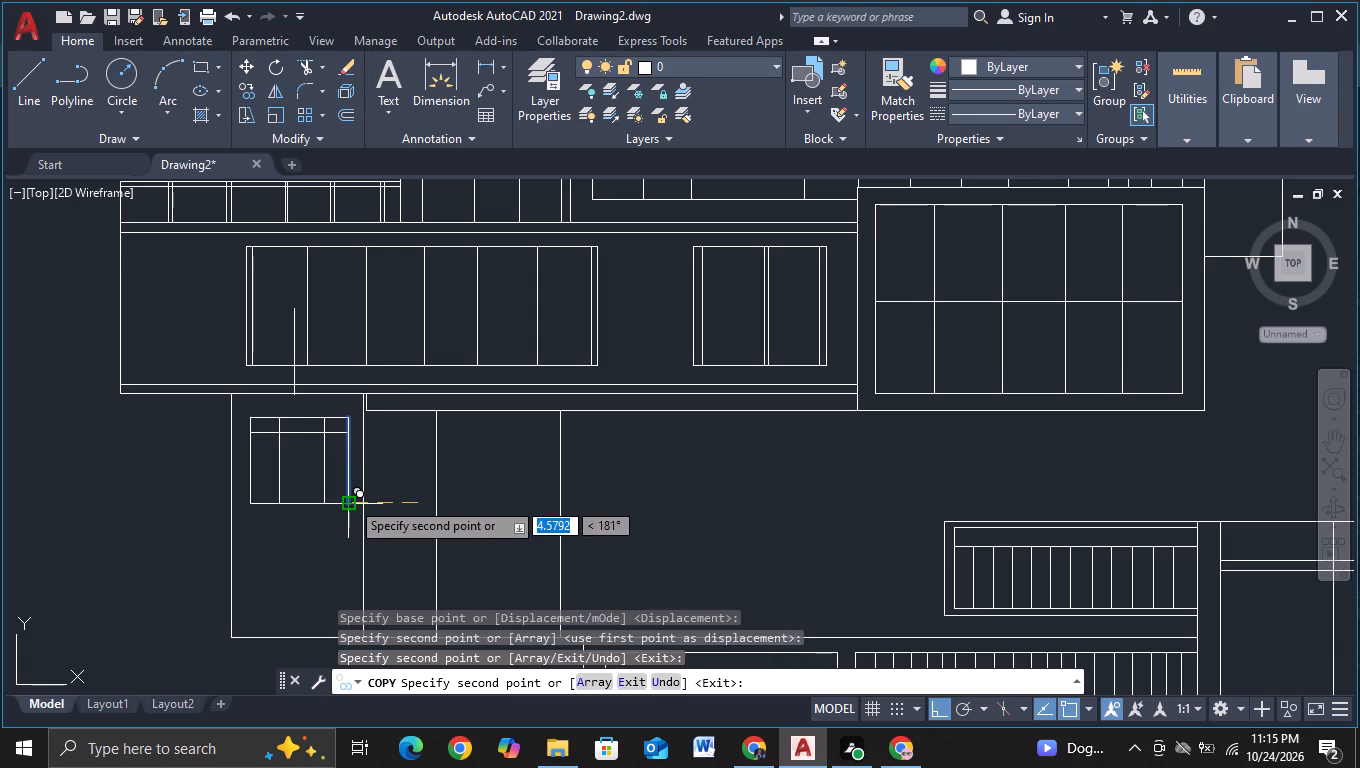
{"action": "key", "text": "ctrl+z"}
{"action": "key", "text": "F3"}
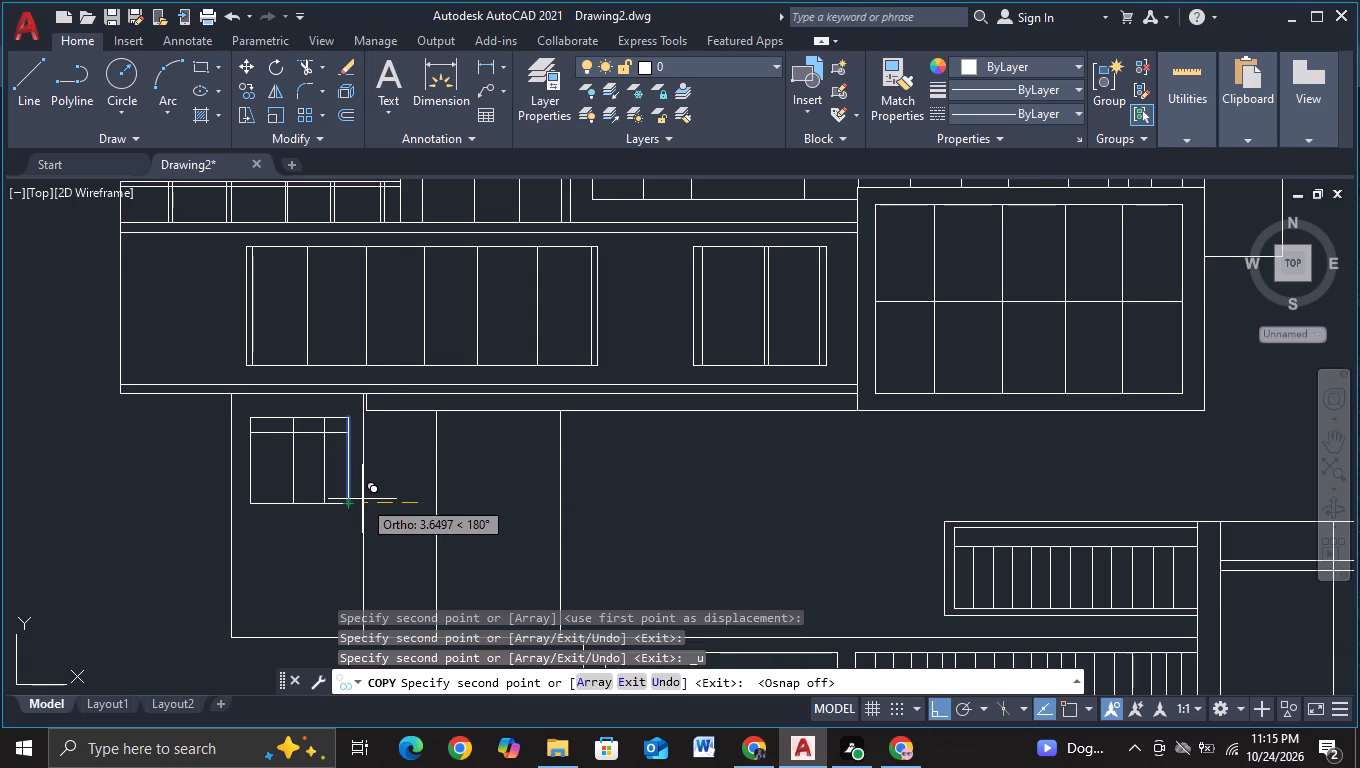
{"action": "left_click", "coordinate": [365, 499]}
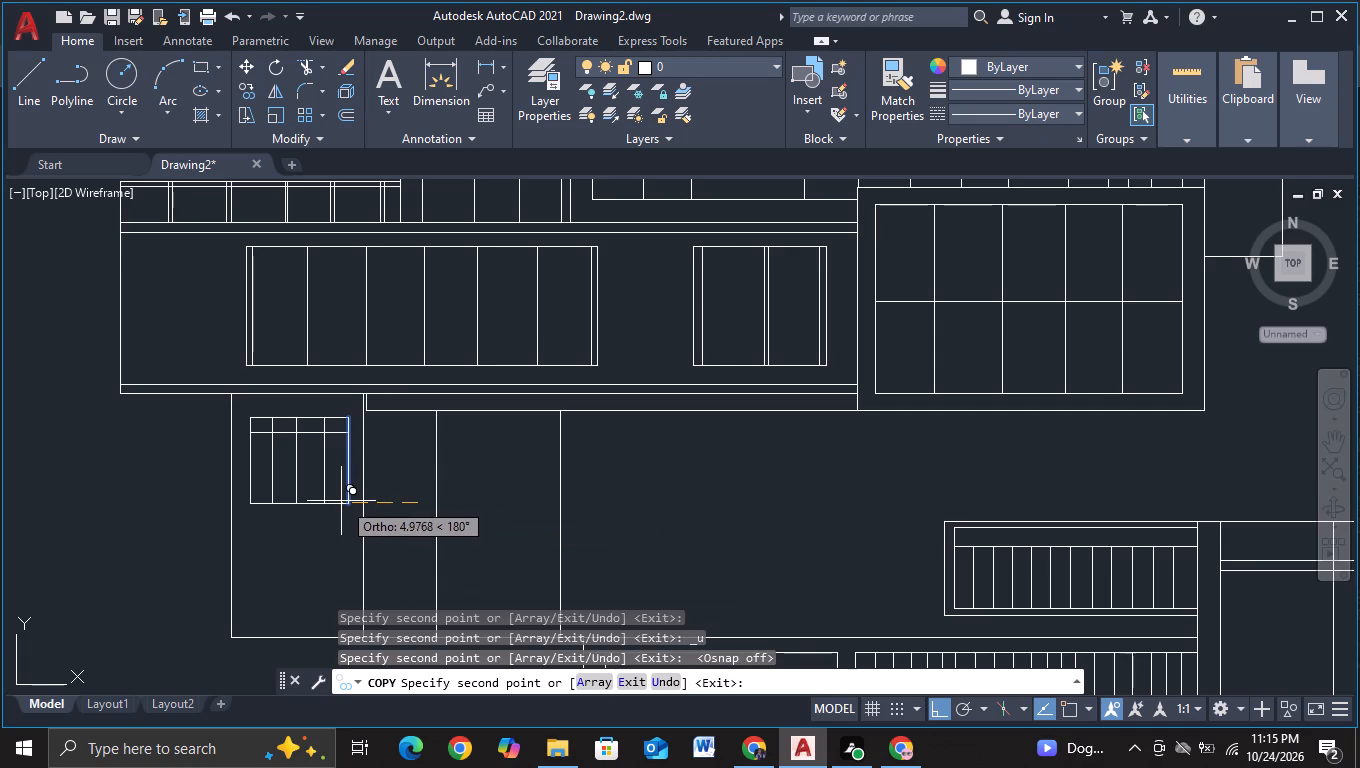
{"action": "left_click", "coordinate": [341, 501]}
{"action": "key", "text": "Escape"}
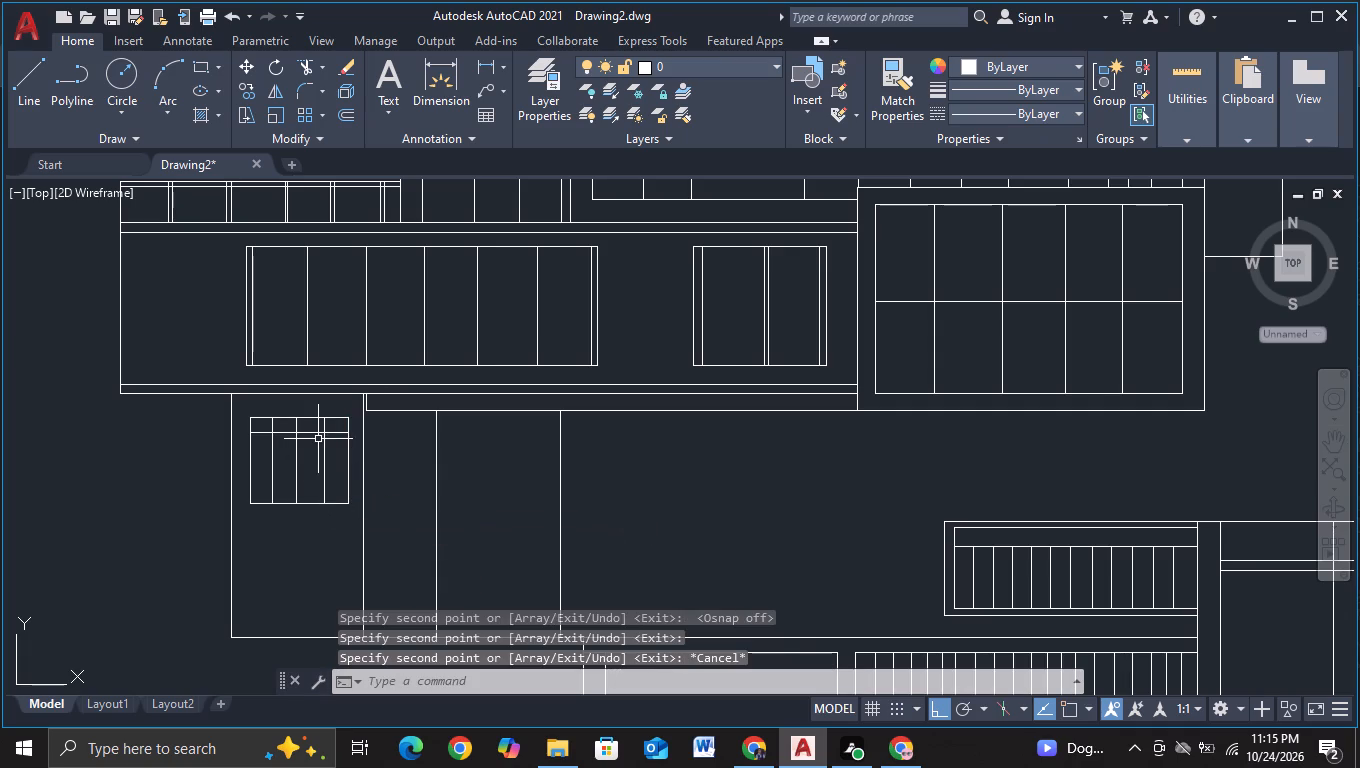
Copy the small window's inner horizontal line downward to split the panes beneath it into two rows.
{"action": "left_click", "coordinate": [316, 433]}
{"action": "key", "text": "c"}
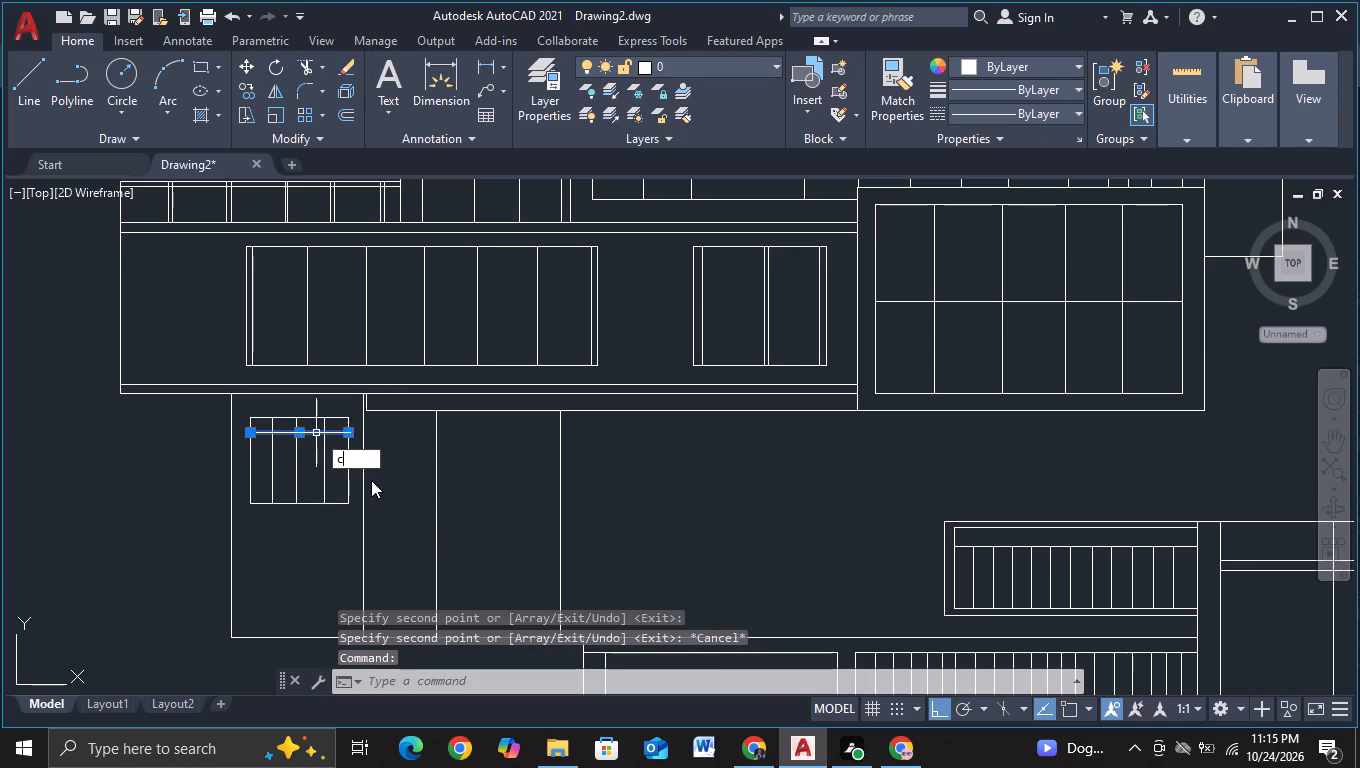
{"action": "left_click", "coordinate": [382, 496]}
{"action": "left_click", "coordinate": [411, 472]}
{"action": "left_click", "coordinate": [411, 506]}
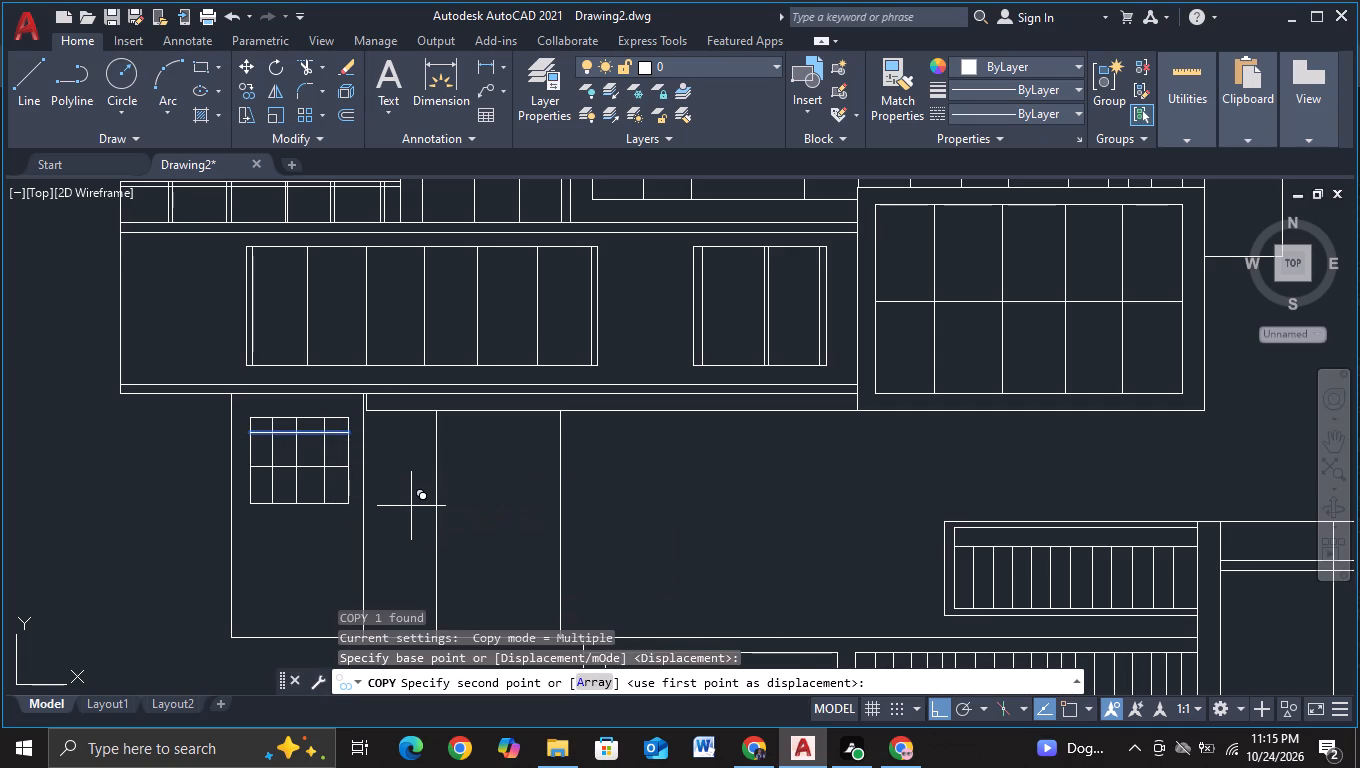
{"action": "key", "text": "Escape"}
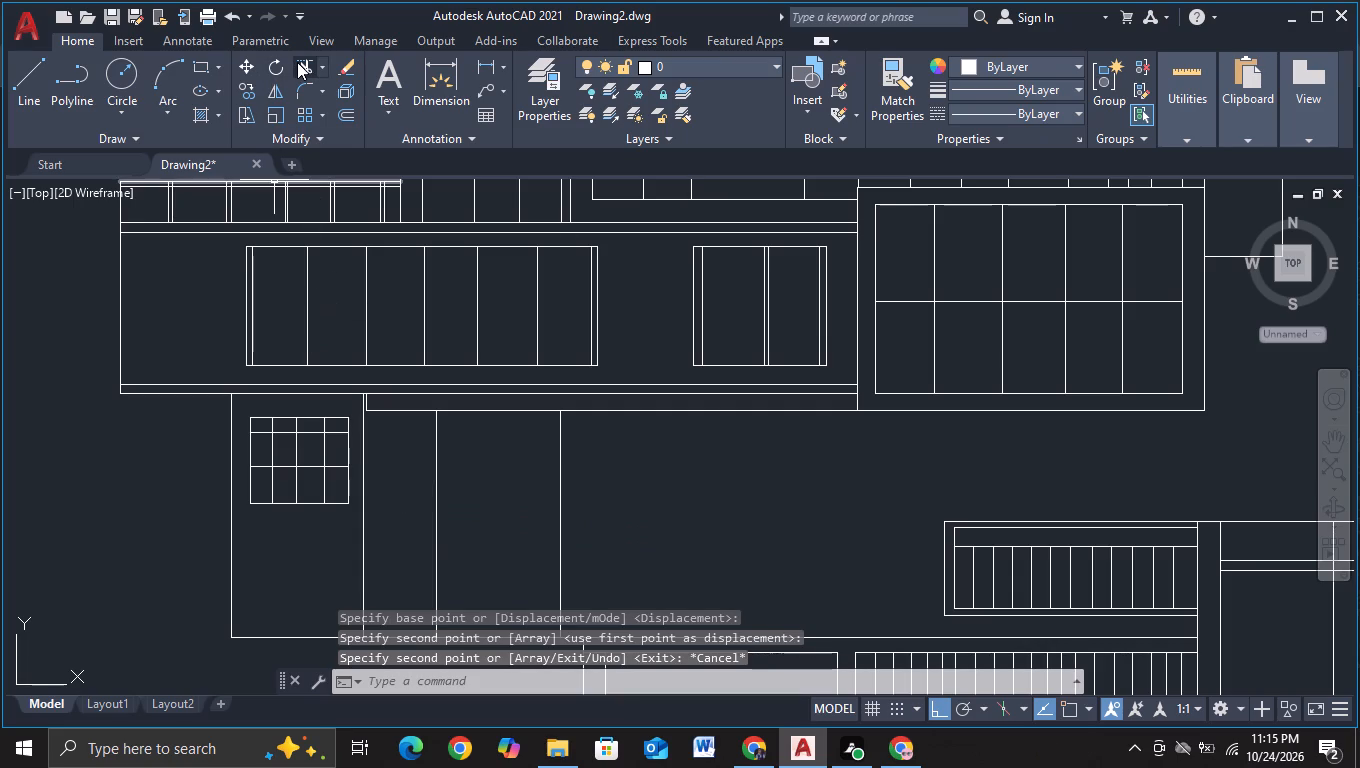
Trim the three inner verticals out of the small window's top strip with a fence across them.
{"action": "left_click", "coordinate": [301, 60]}
{"action": "scroll", "coordinate": [271, 427], "scroll_direction": "up", "scroll_amount": 1}
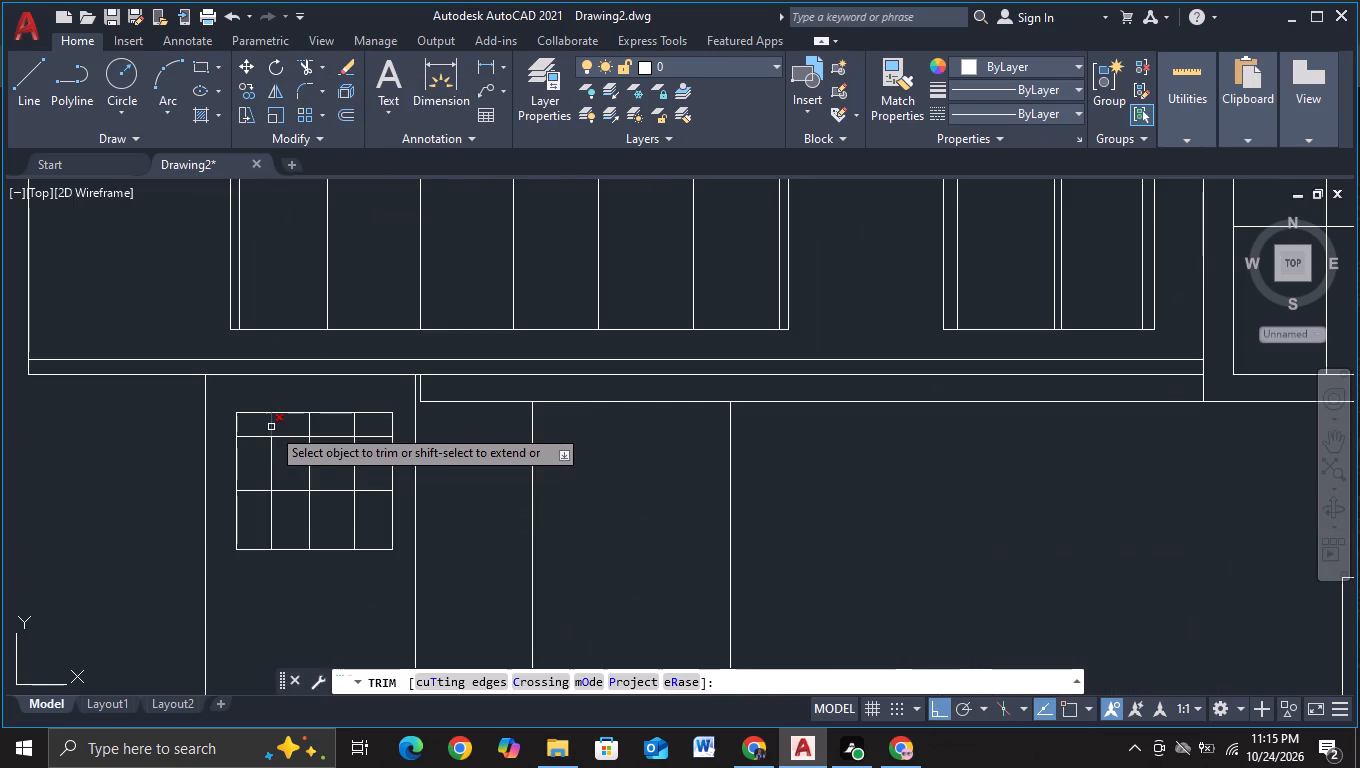
{"action": "left_click", "coordinate": [260, 426]}
{"action": "left_click", "coordinate": [367, 425]}
{"action": "key", "text": "Escape"}
{"action": "scroll", "coordinate": [365, 432], "scroll_direction": "down", "scroll_amount": 1}
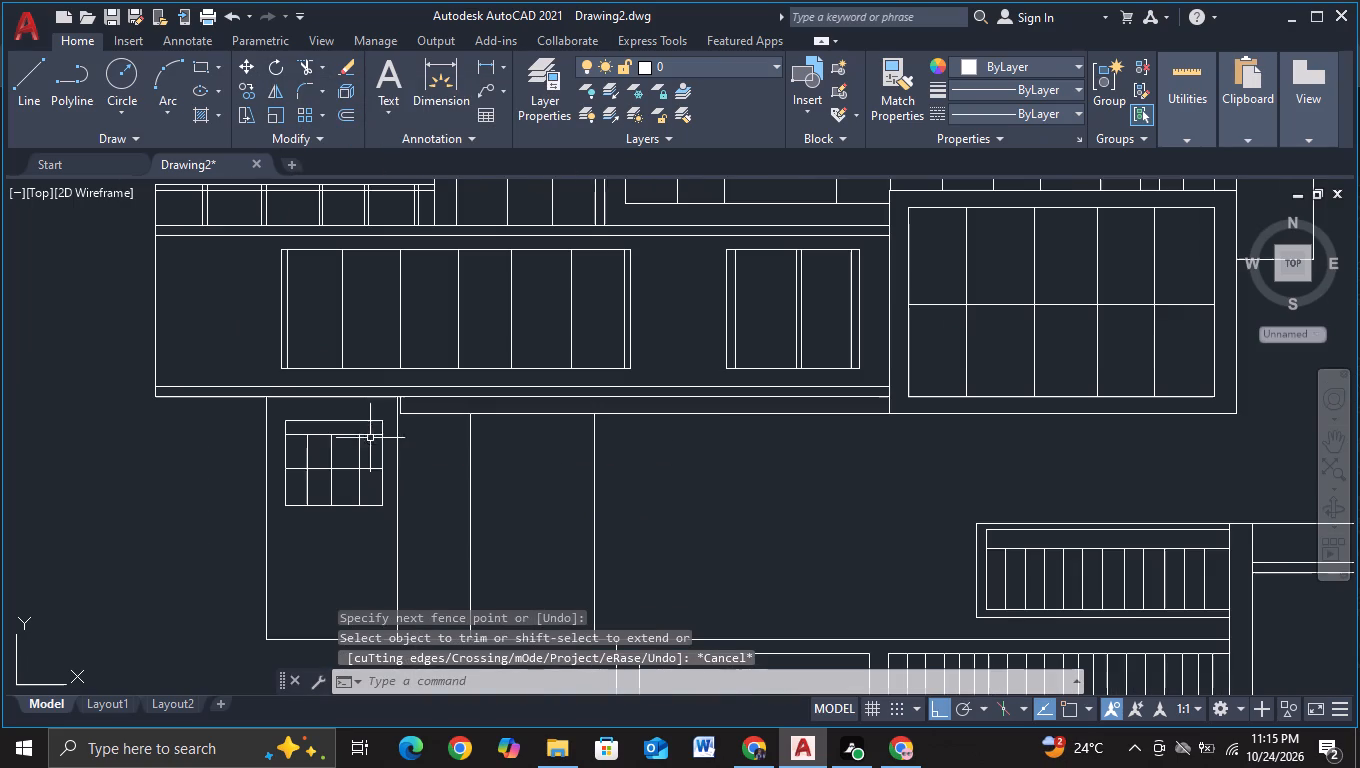
{"action": "left_click", "coordinate": [226, 329]}
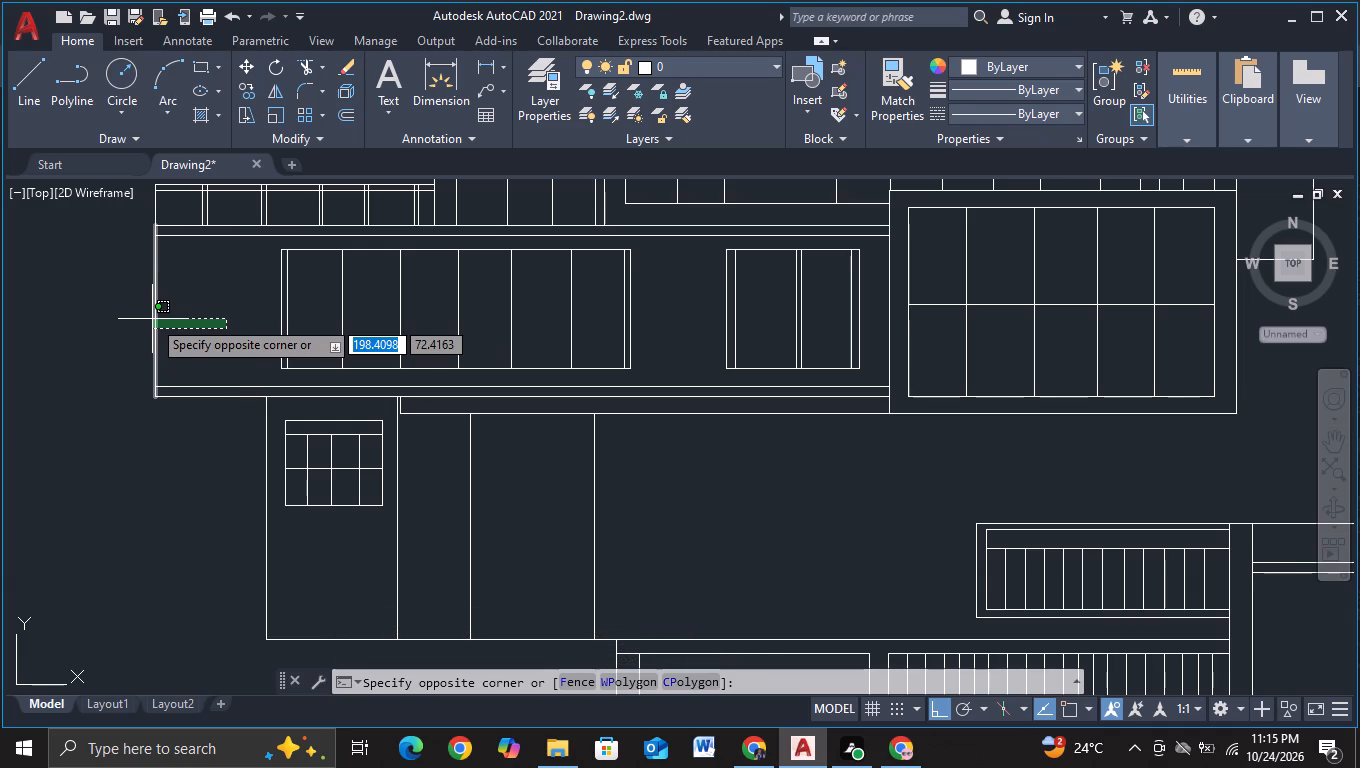
{"action": "key", "text": "Escape"}
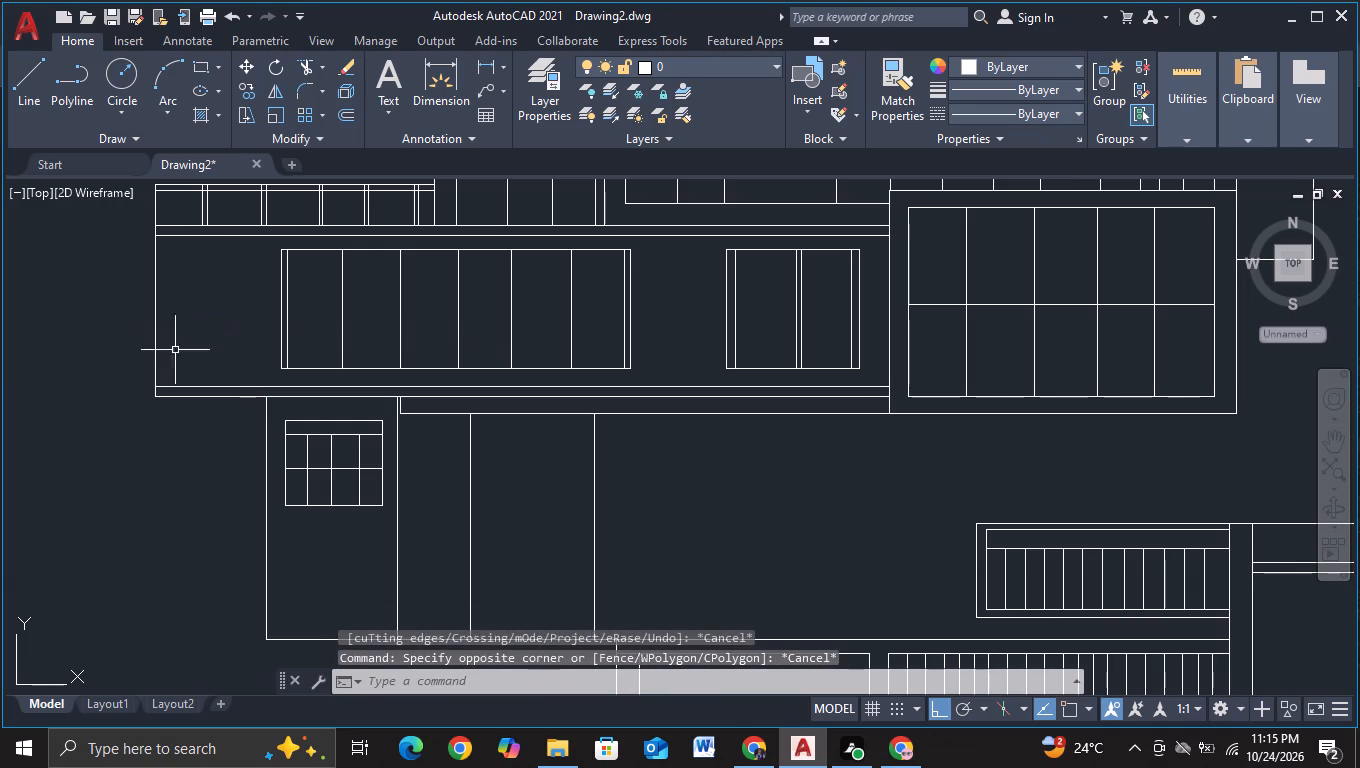
Copy the whole small window about 6.9 units straight down within the same bay.
{"action": "scroll", "coordinate": [224, 486], "scroll_direction": "down", "scroll_amount": 1}
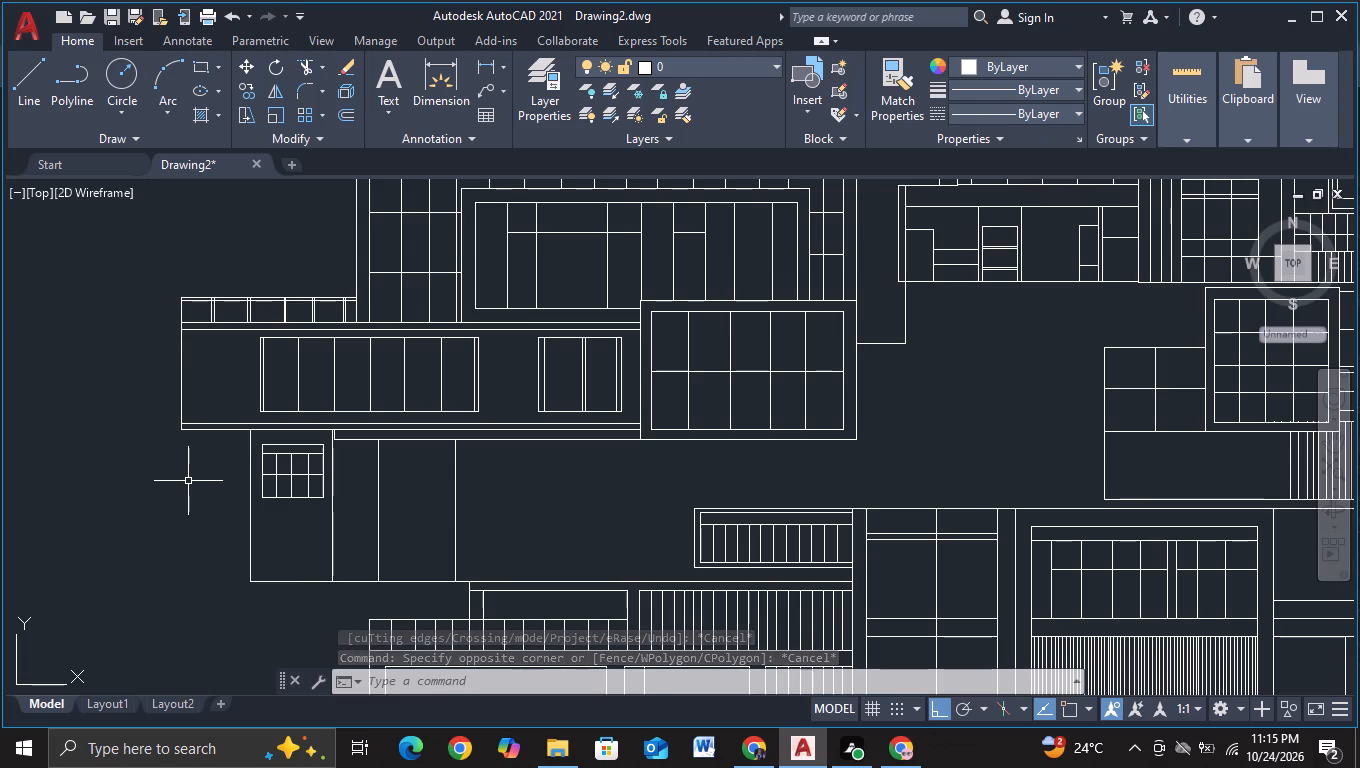
{"action": "middle_click_drag", "start_coordinate": [218, 502], "coordinate": [187, 443]}
{"action": "scroll", "coordinate": [210, 447], "scroll_direction": "up", "scroll_amount": 1}
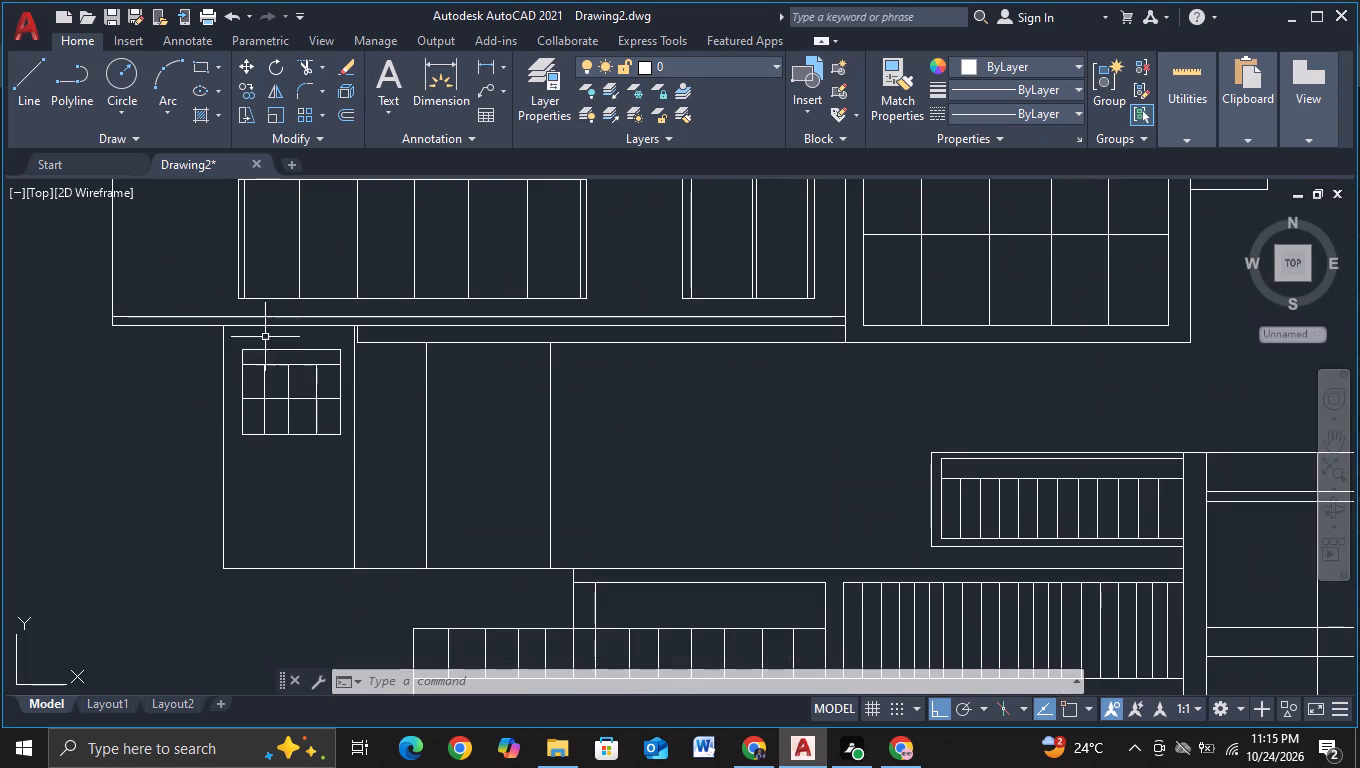
{"action": "left_click", "coordinate": [233, 342]}
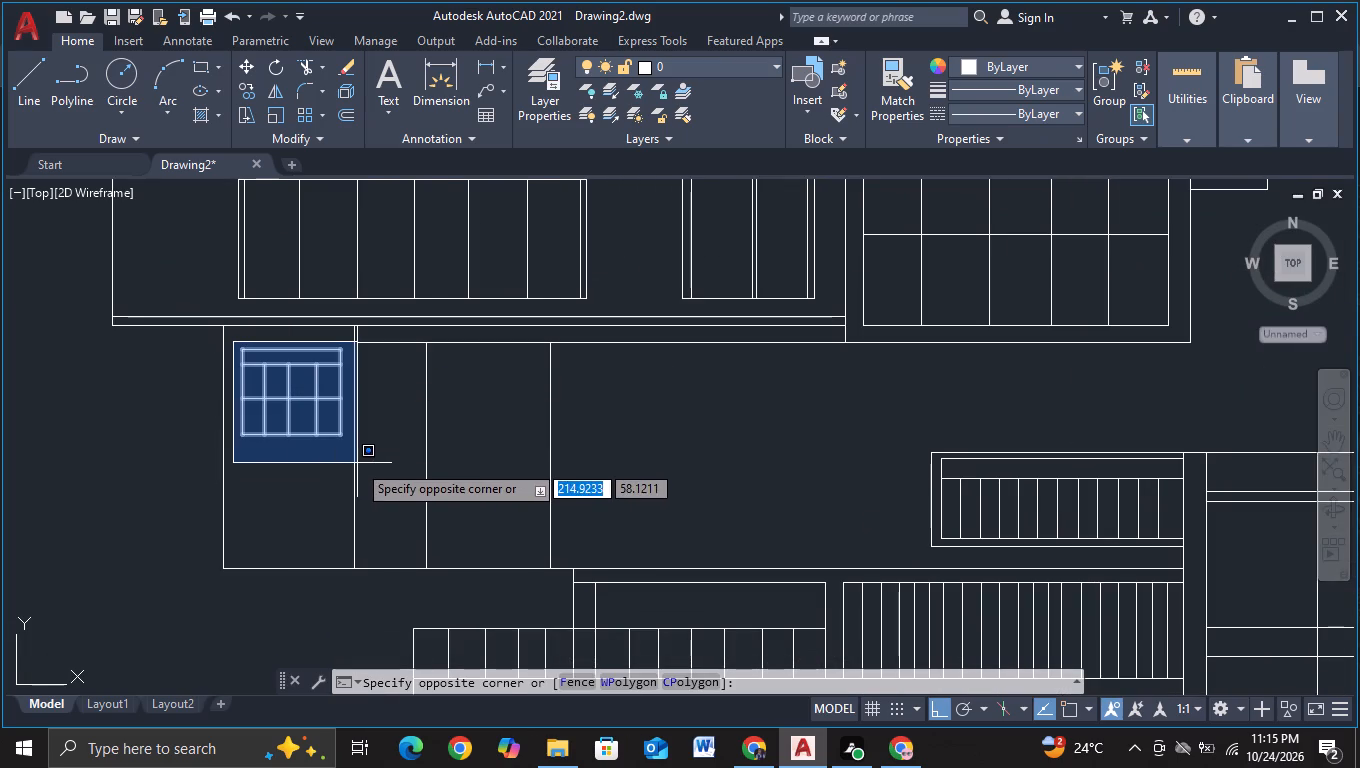
{"action": "left_click", "coordinate": [345, 452]}
{"action": "key", "text": "c"}
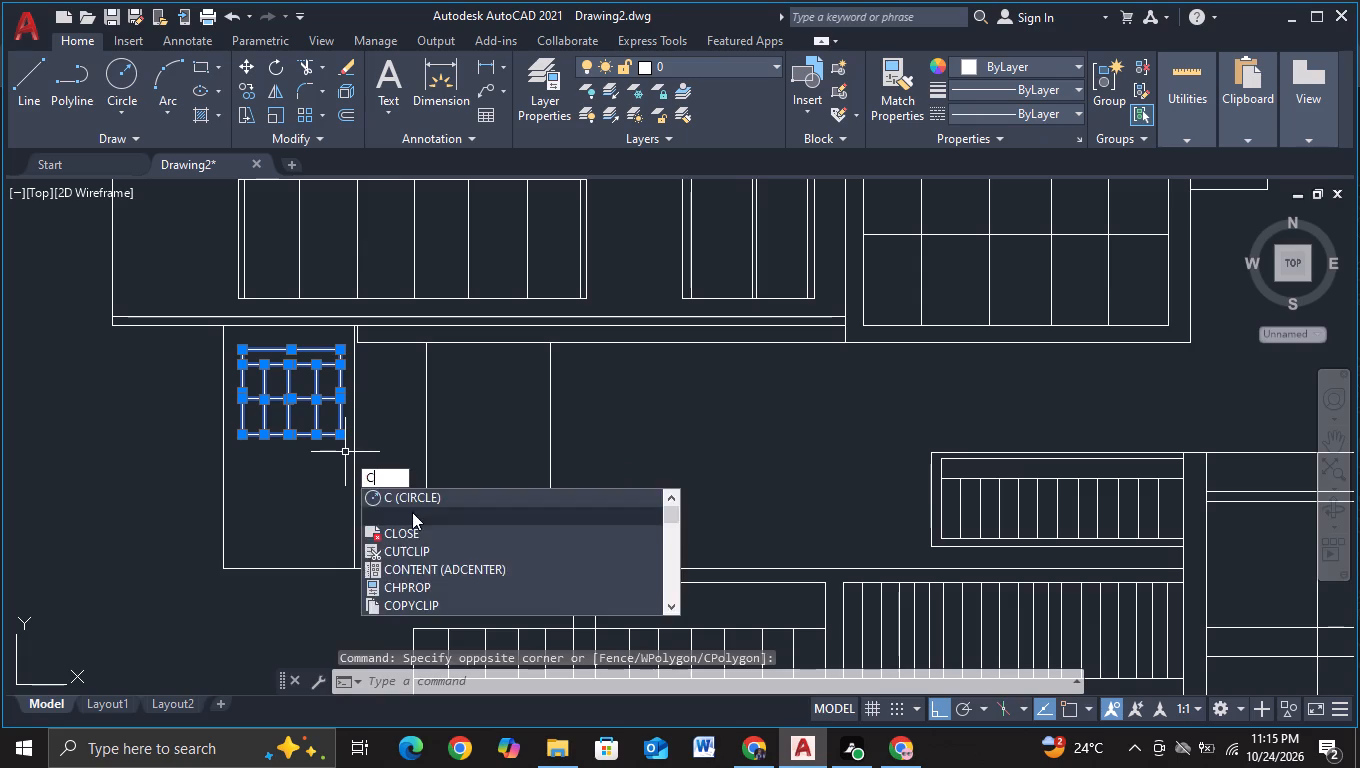
{"action": "left_click", "coordinate": [412, 512]}
{"action": "left_click", "coordinate": [407, 443]}
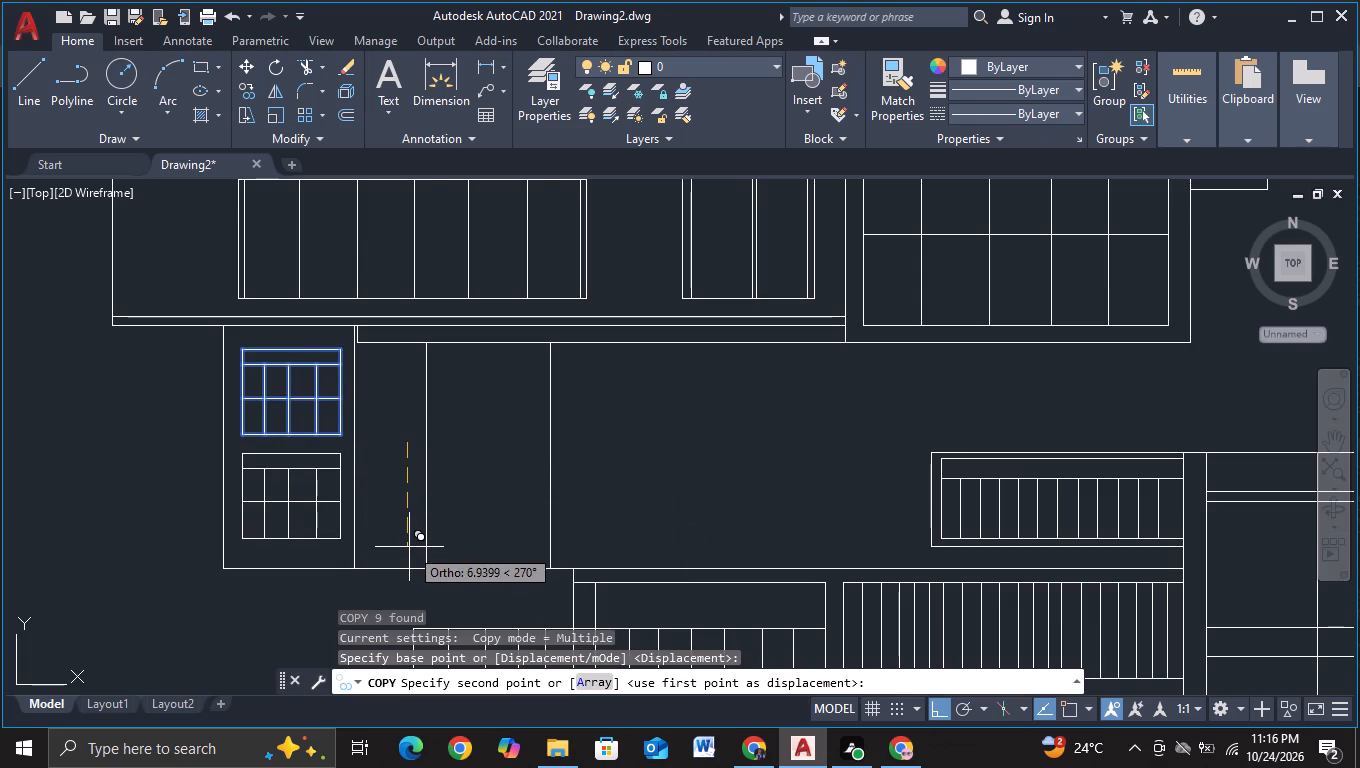
{"action": "left_click", "coordinate": [409, 547]}
{"action": "key", "text": "Escape"}
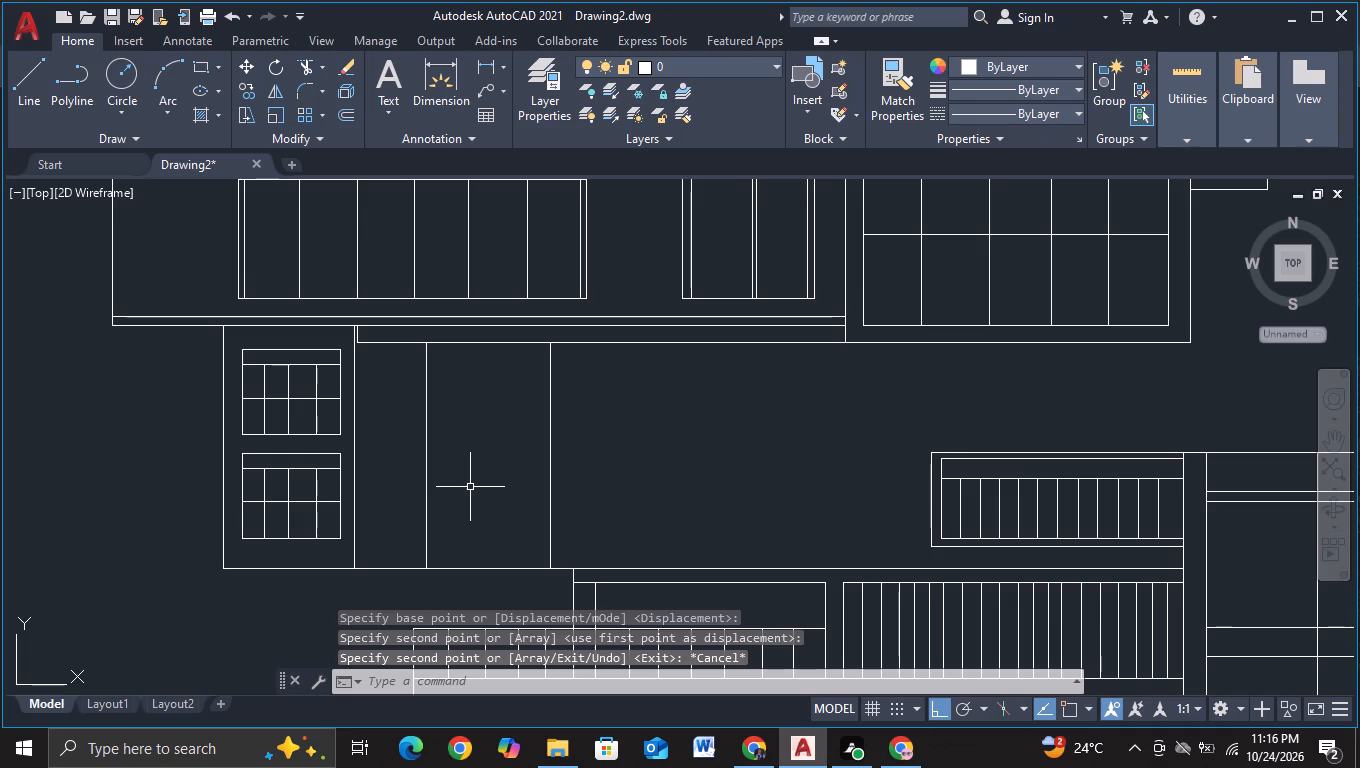
Draw a horizontal line across the top of the narrow second bay, extending slightly past both of its verticals.
{"action": "left_click", "coordinate": [16, 83]}
{"action": "left_click", "coordinate": [23, 84]}
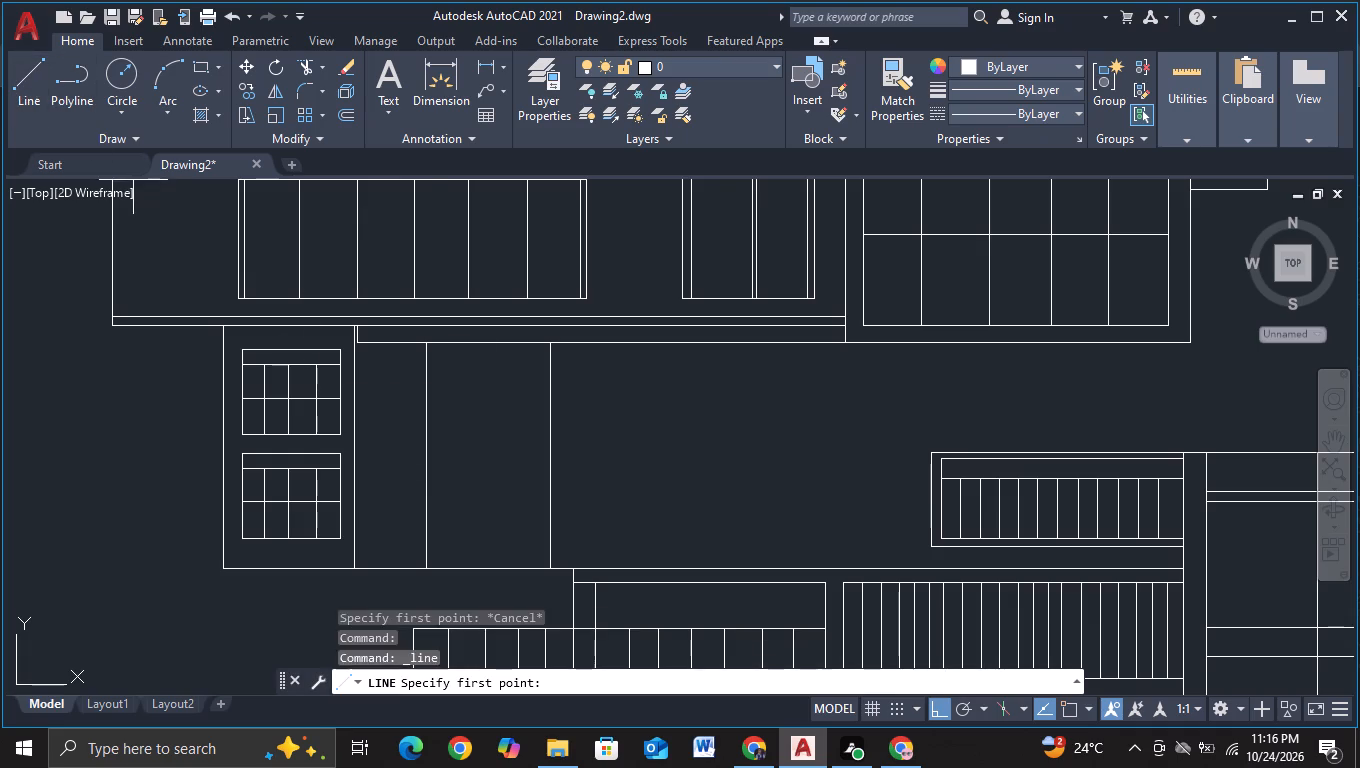
{"action": "scroll", "coordinate": [360, 414], "scroll_direction": "up", "scroll_amount": 2}
{"action": "middle_click_drag", "start_coordinate": [408, 410], "coordinate": [409, 481]}
{"action": "left_click", "coordinate": [329, 348]}
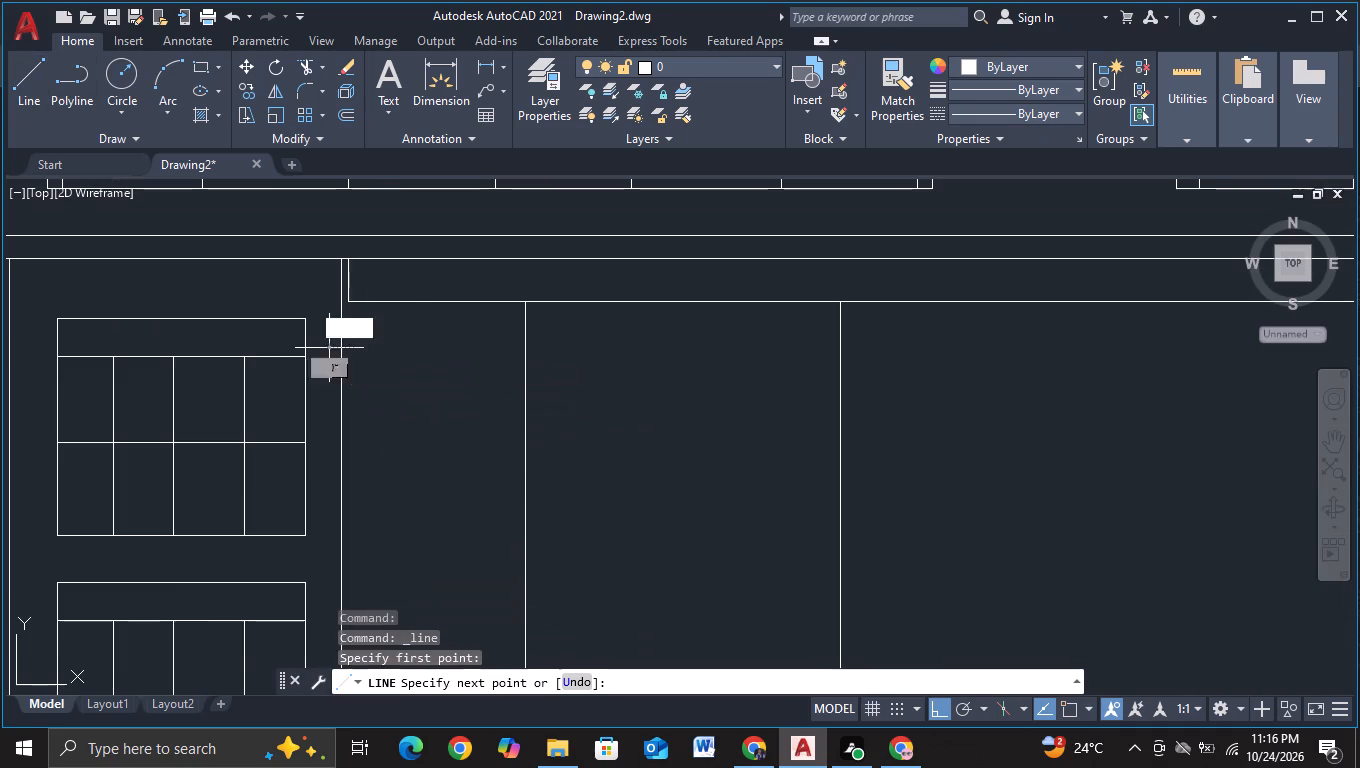
{"action": "left_click", "coordinate": [561, 350]}
{"action": "key", "text": "Escape"}
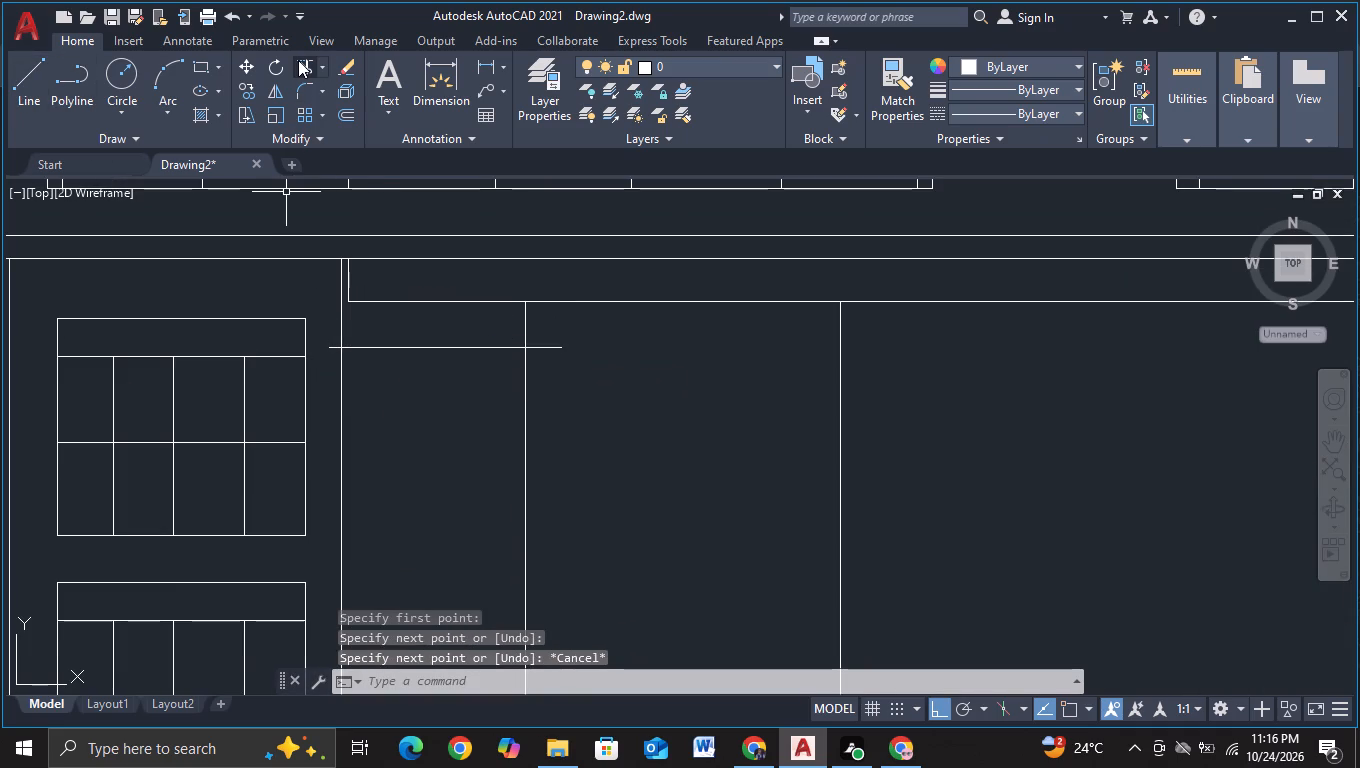
Trim the new horizontal line's overhanging ends back to the narrow second bay's verticals.
{"action": "left_click", "coordinate": [299, 60]}
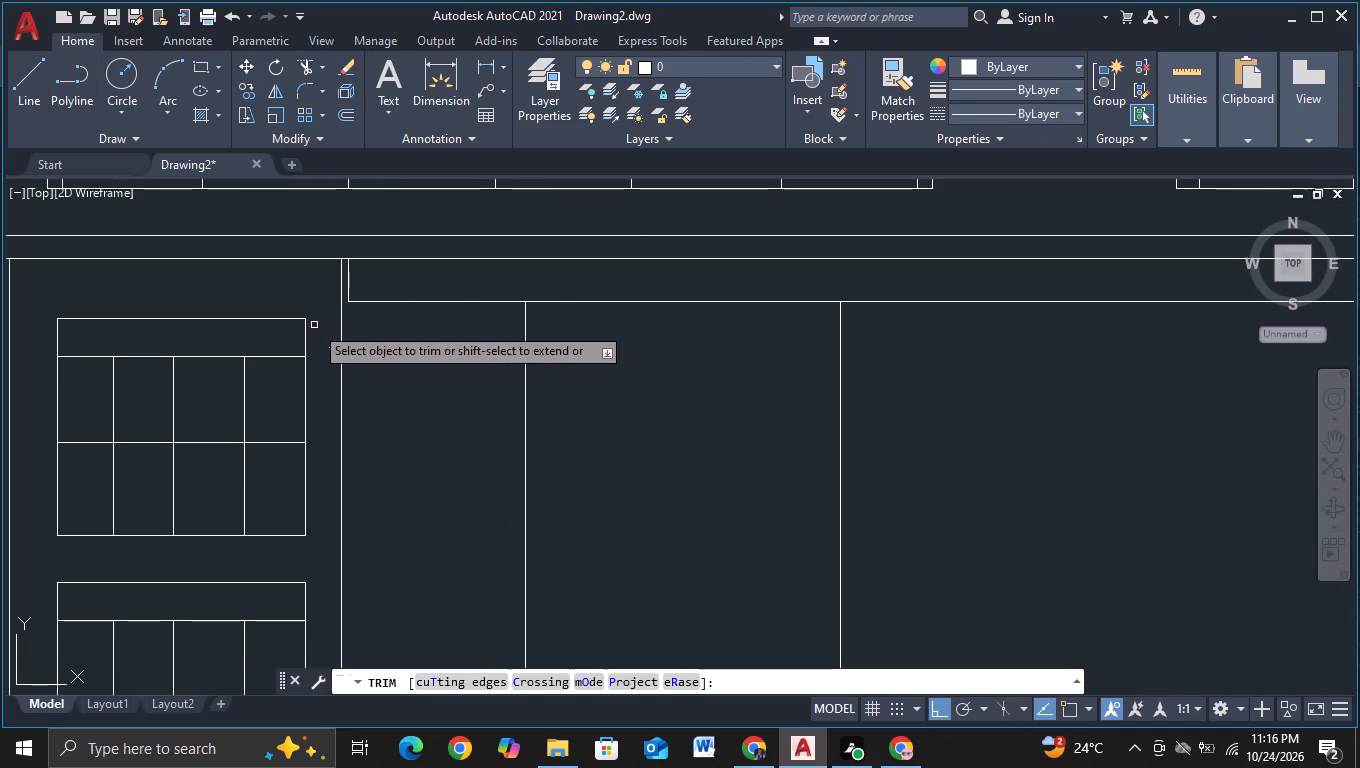
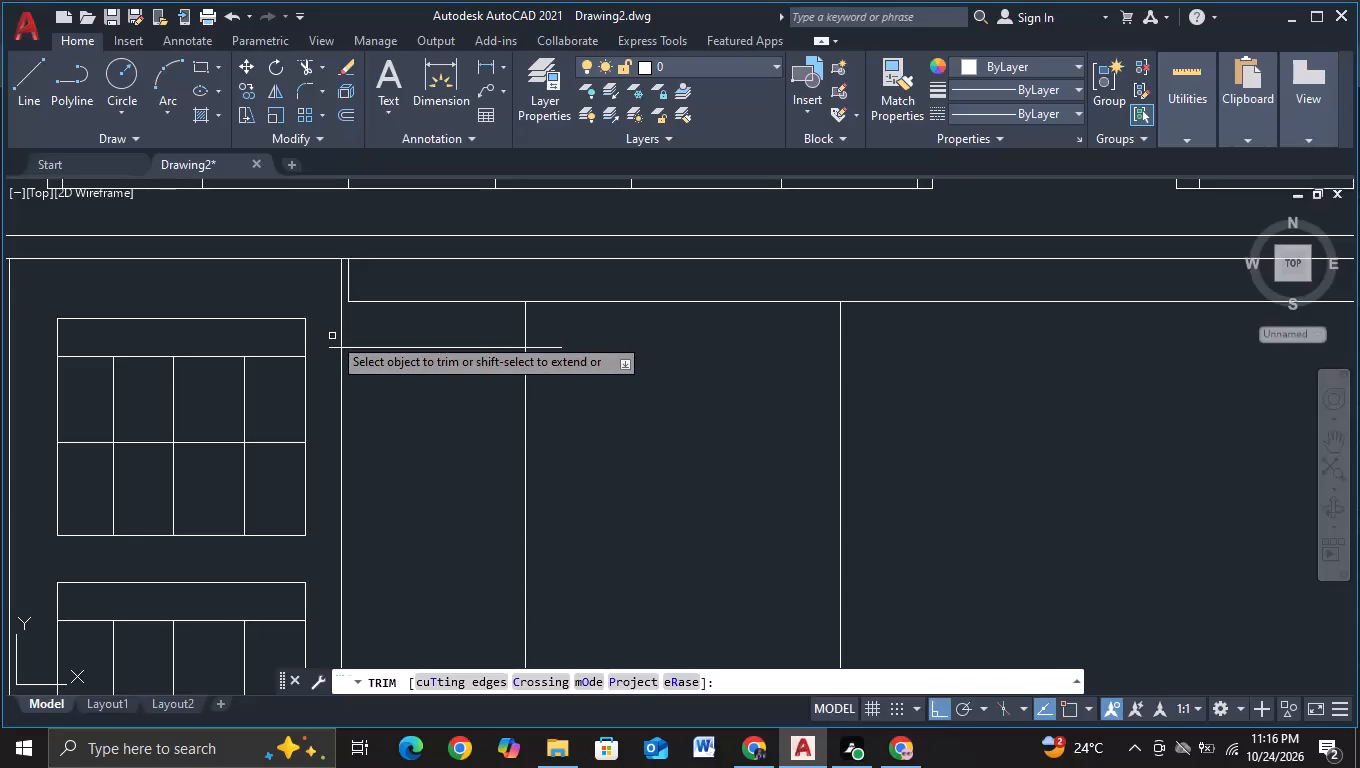
Trim the horizontal line's overhanging ends to the narrow second bay's verticals, and trim the right vertical's stub above that line.
{"action": "left_click", "coordinate": [332, 336]}
{"action": "left_click", "coordinate": [332, 387]}
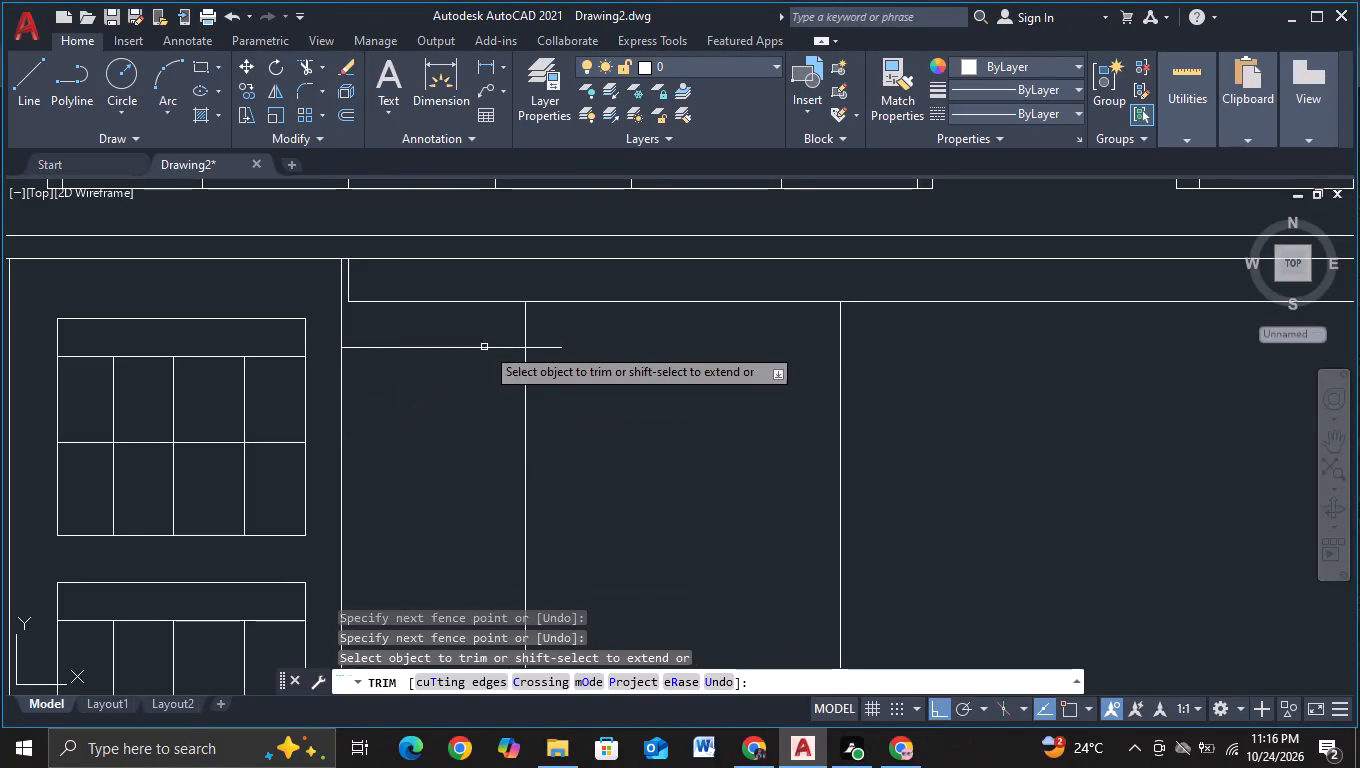
{"action": "left_click", "coordinate": [536, 332]}
{"action": "left_click", "coordinate": [543, 378]}
{"action": "left_click", "coordinate": [489, 322]}
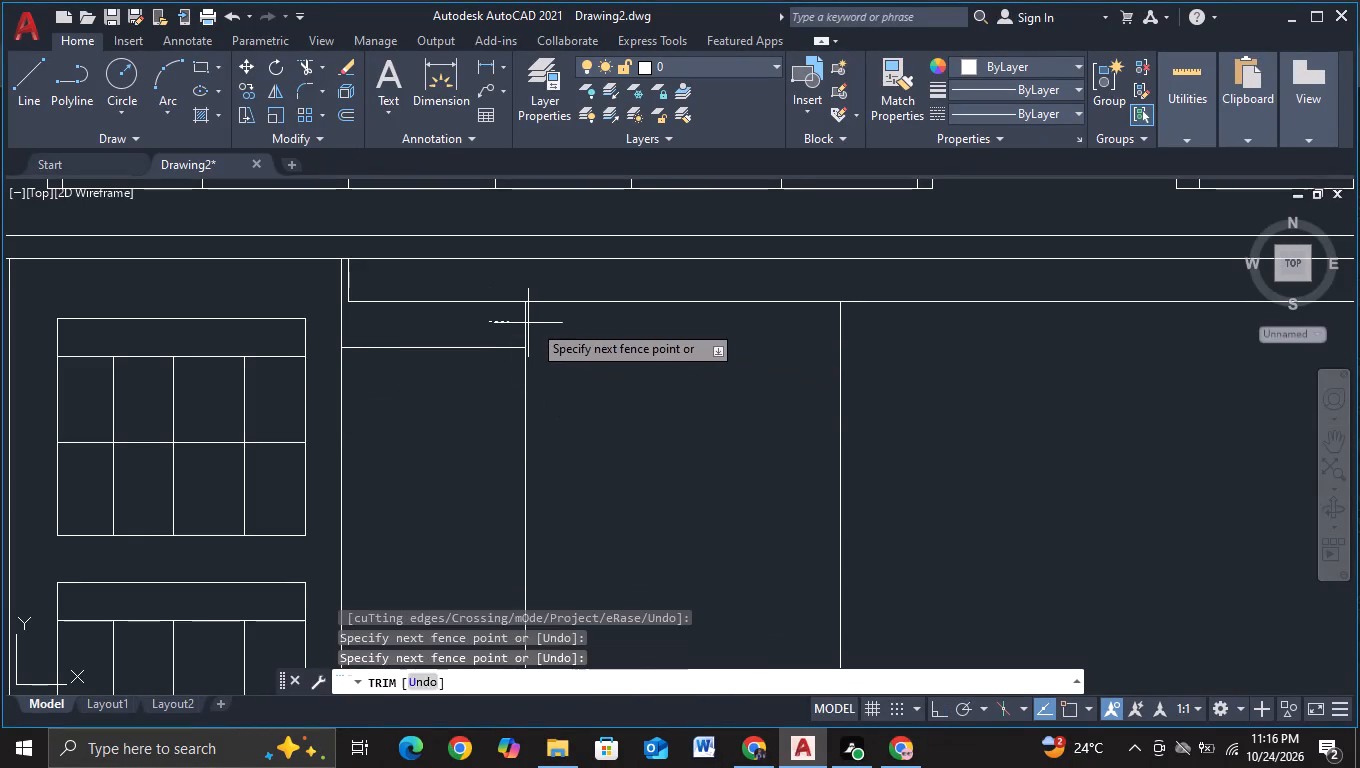
{"action": "left_click", "coordinate": [535, 322]}
{"action": "scroll", "coordinate": [551, 362], "scroll_direction": "down", "scroll_amount": 1}
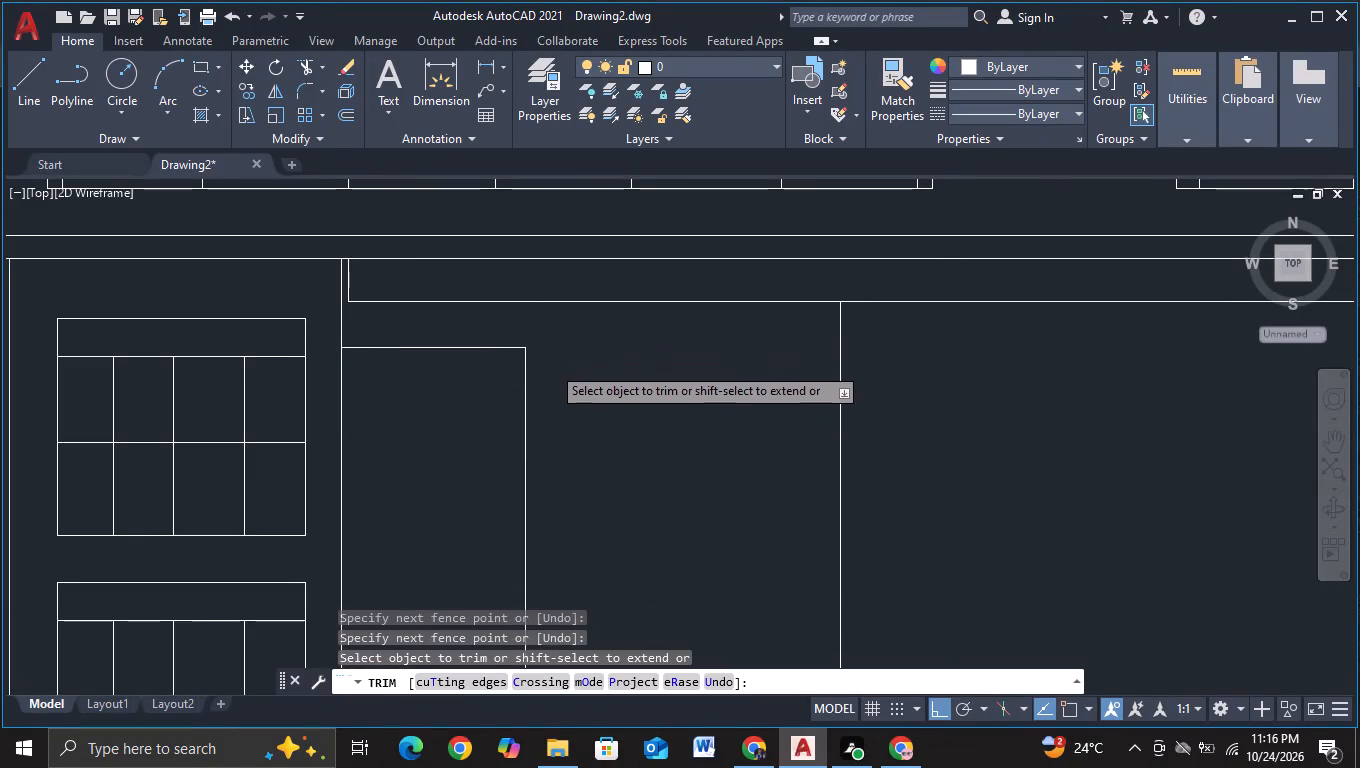
{"action": "middle_click_drag", "start_coordinate": [562, 424], "coordinate": [566, 362]}
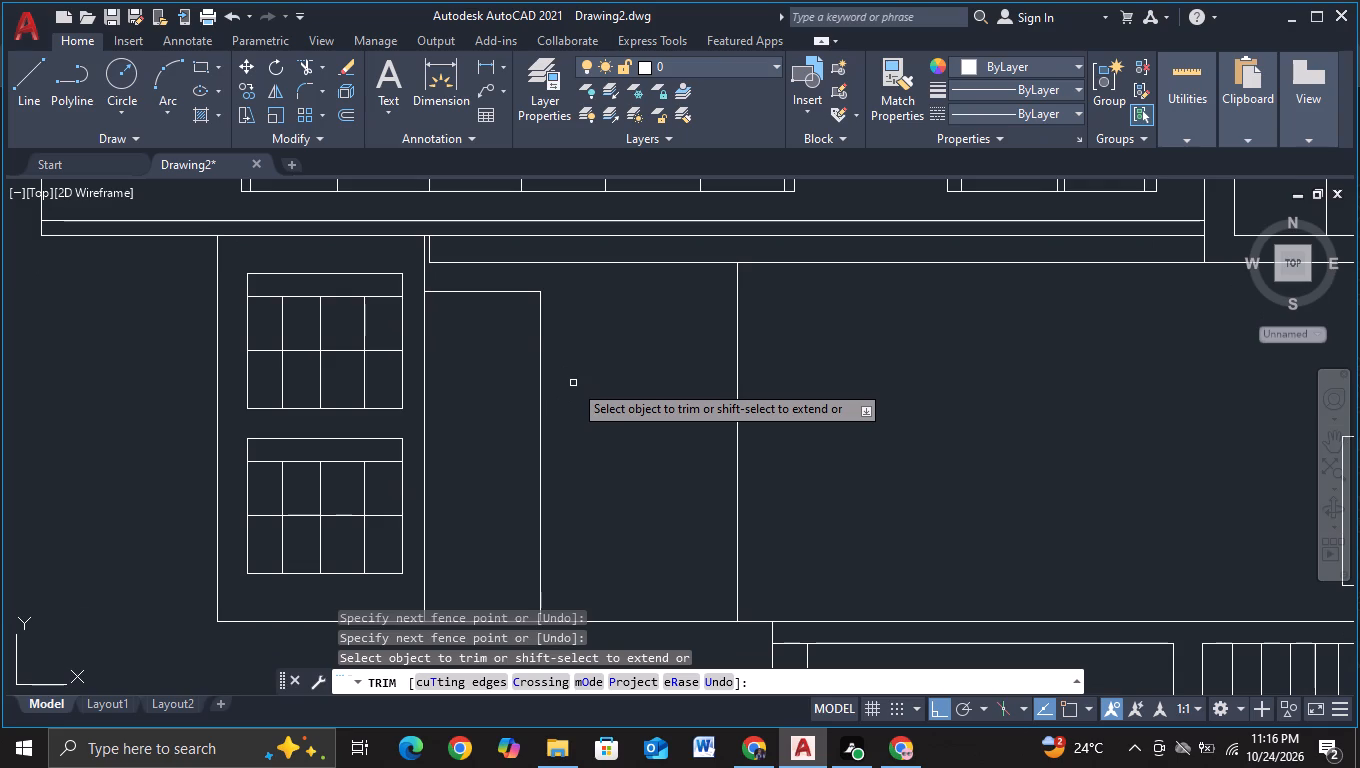
{"action": "key", "text": "Escape"}
Copy the narrow bay's top horizontal line straight down fourteen times, spacing the copies about 0.6 units apart.
{"action": "left_click", "coordinate": [494, 292]}
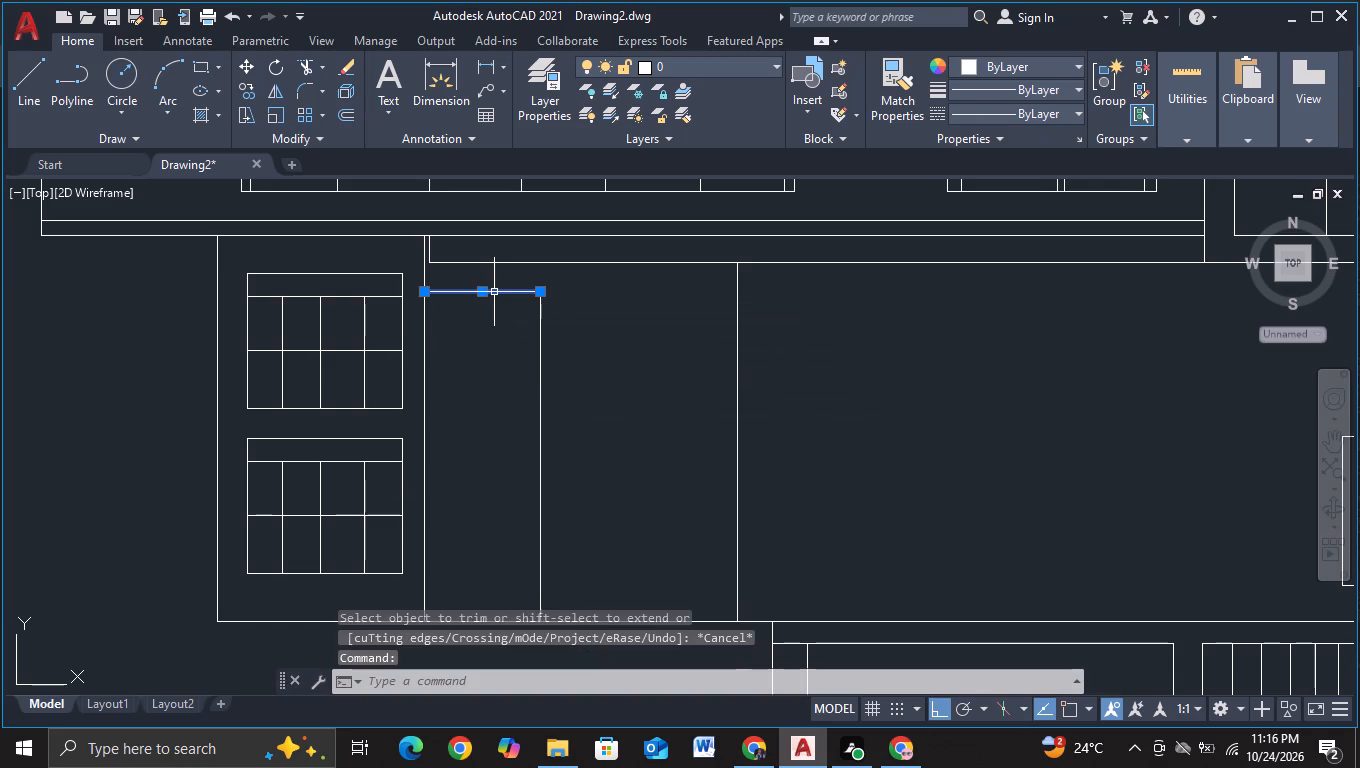
{"action": "key", "text": "c"}
{"action": "left_click", "coordinate": [571, 348]}
{"action": "left_click", "coordinate": [595, 338]}
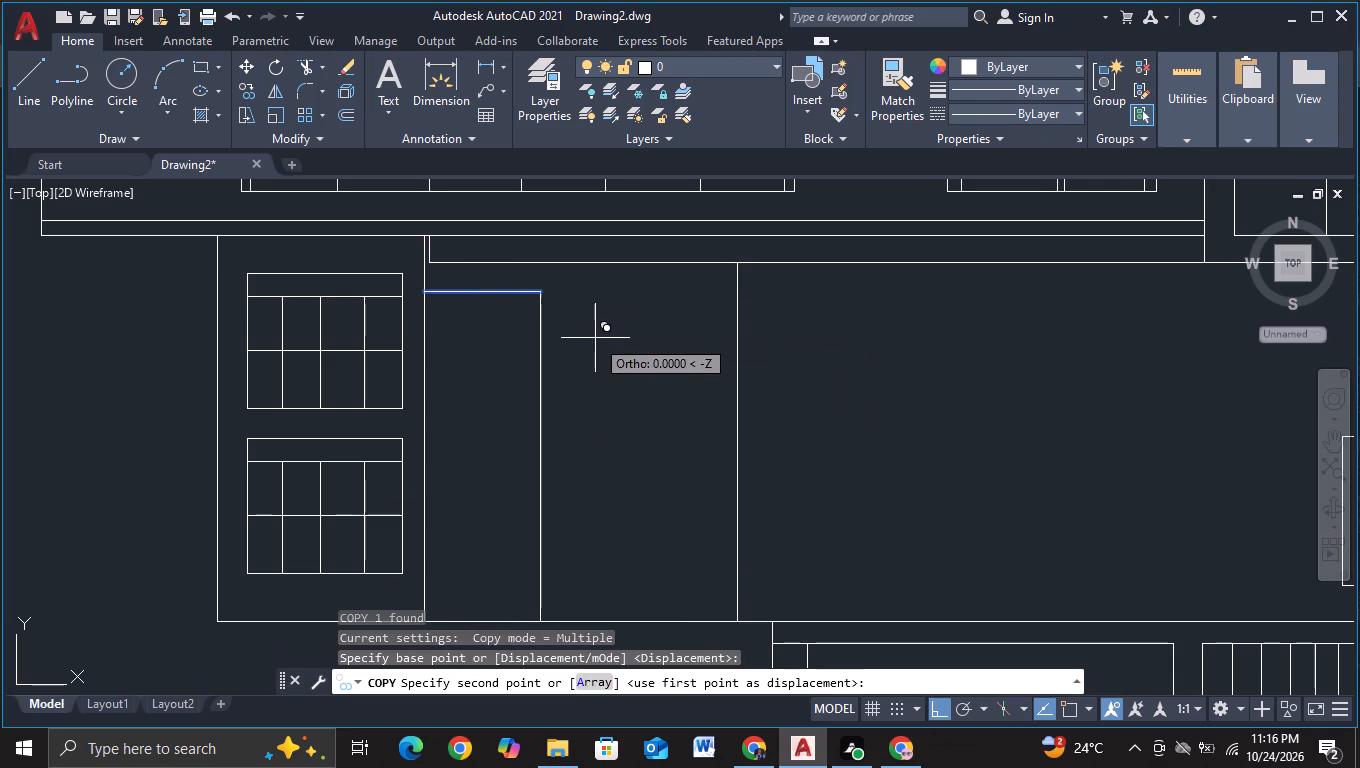
{"action": "left_click", "coordinate": [595, 353]}
{"action": "left_click", "coordinate": [596, 366]}
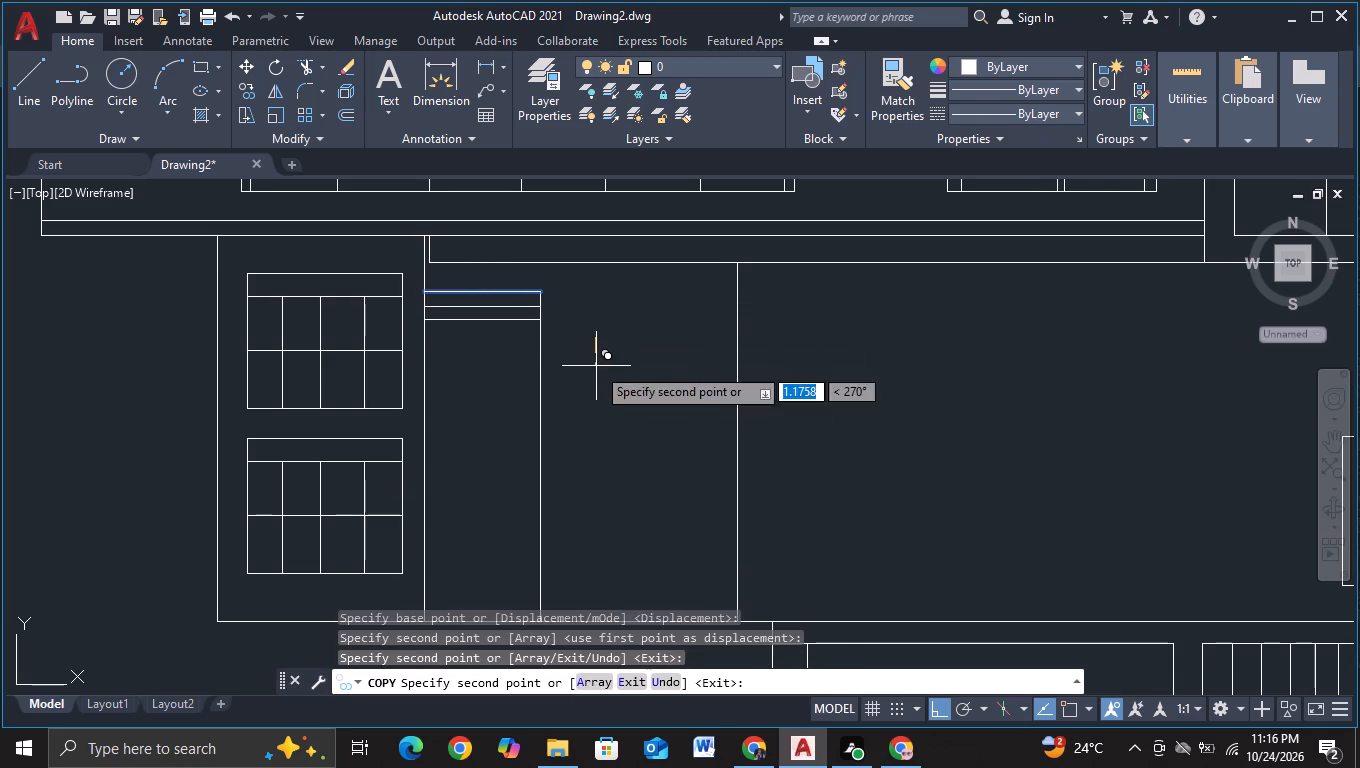
{"action": "left_click", "coordinate": [596, 381]}
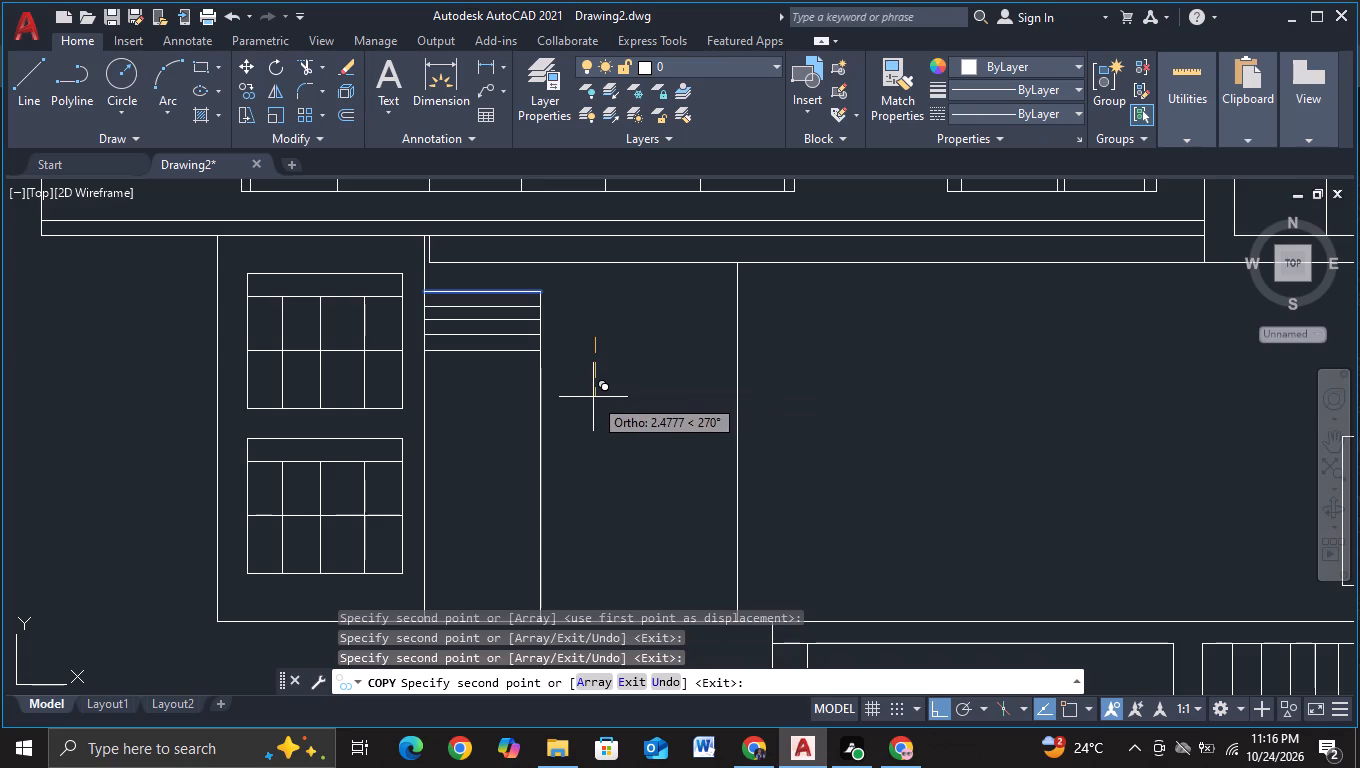
{"action": "left_click", "coordinate": [593, 397]}
{"action": "left_click", "coordinate": [593, 409]}
{"action": "left_click", "coordinate": [593, 424]}
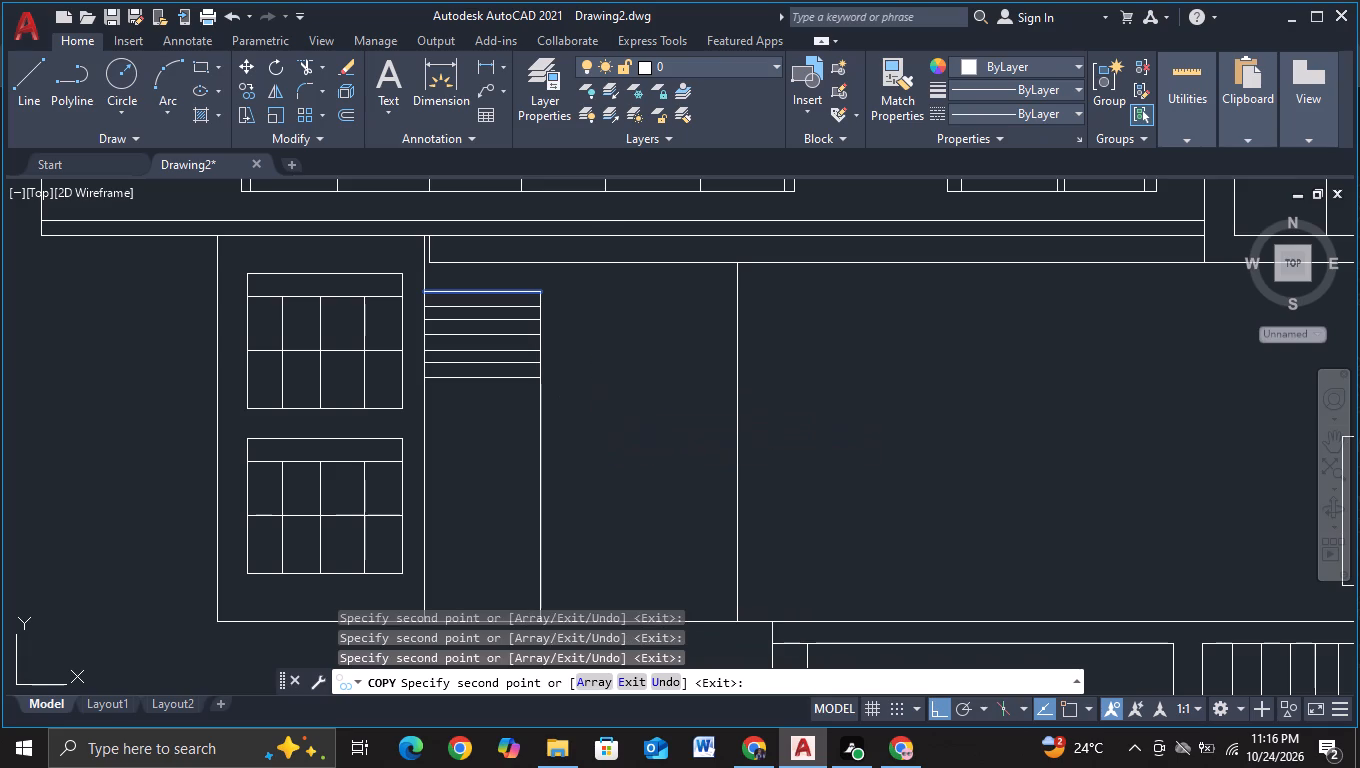
{"action": "left_click", "coordinate": [593, 438]}
{"action": "left_click", "coordinate": [590, 454]}
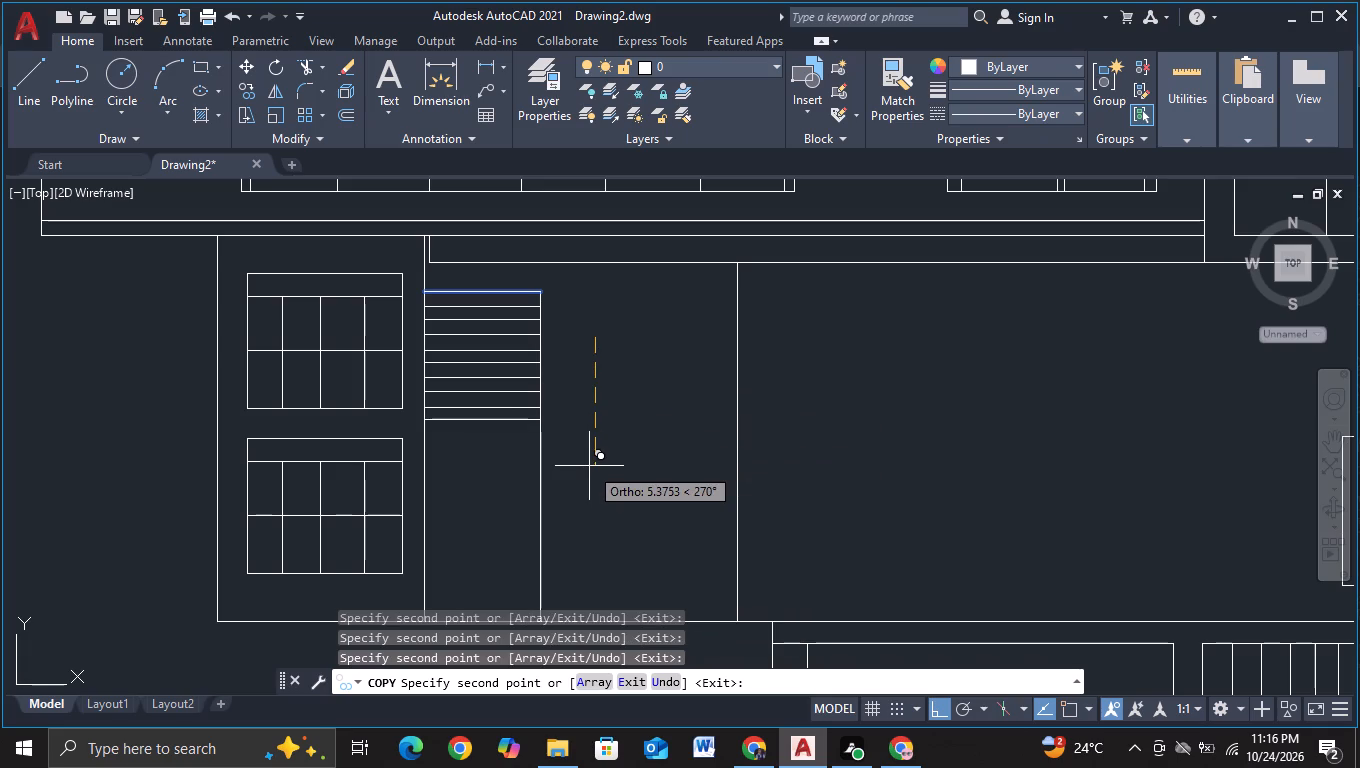
{"action": "left_click", "coordinate": [589, 469]}
{"action": "left_click", "coordinate": [588, 483]}
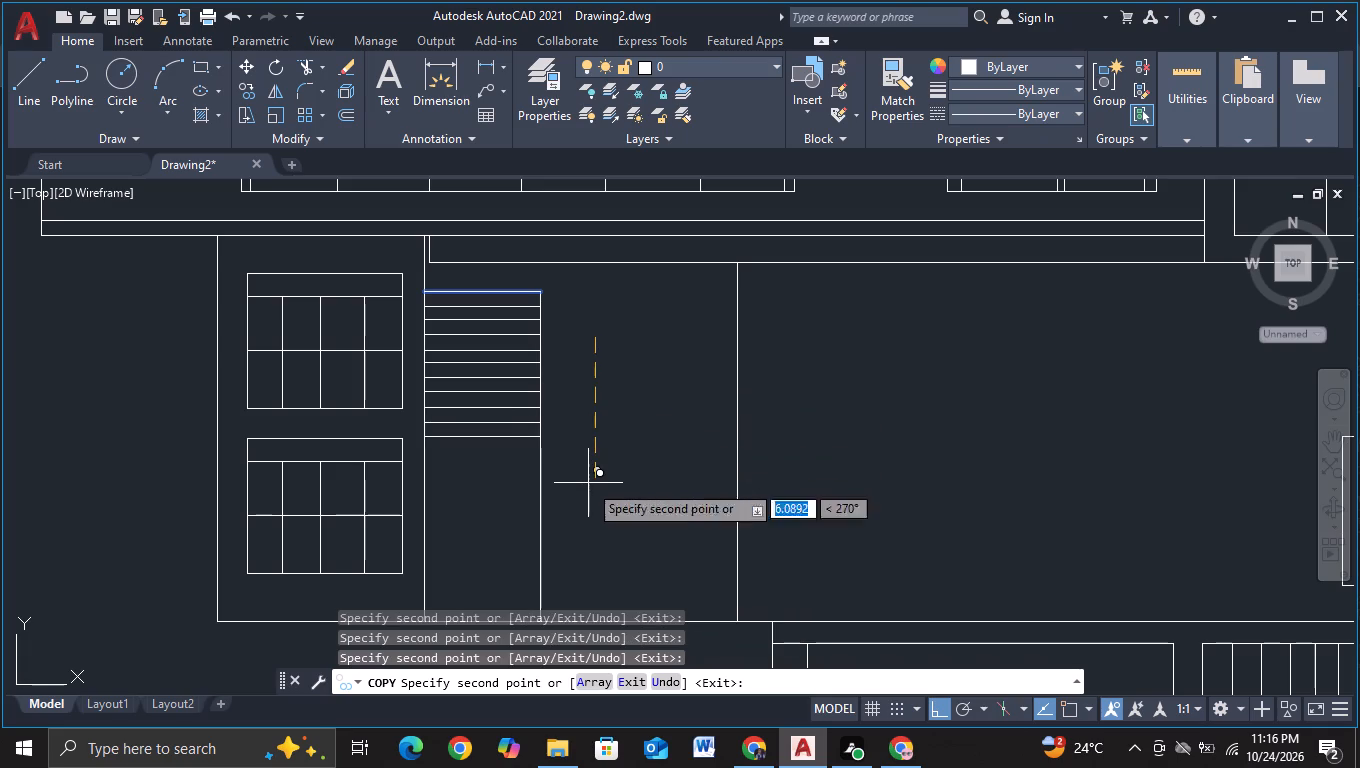
{"action": "left_click", "coordinate": [583, 496]}
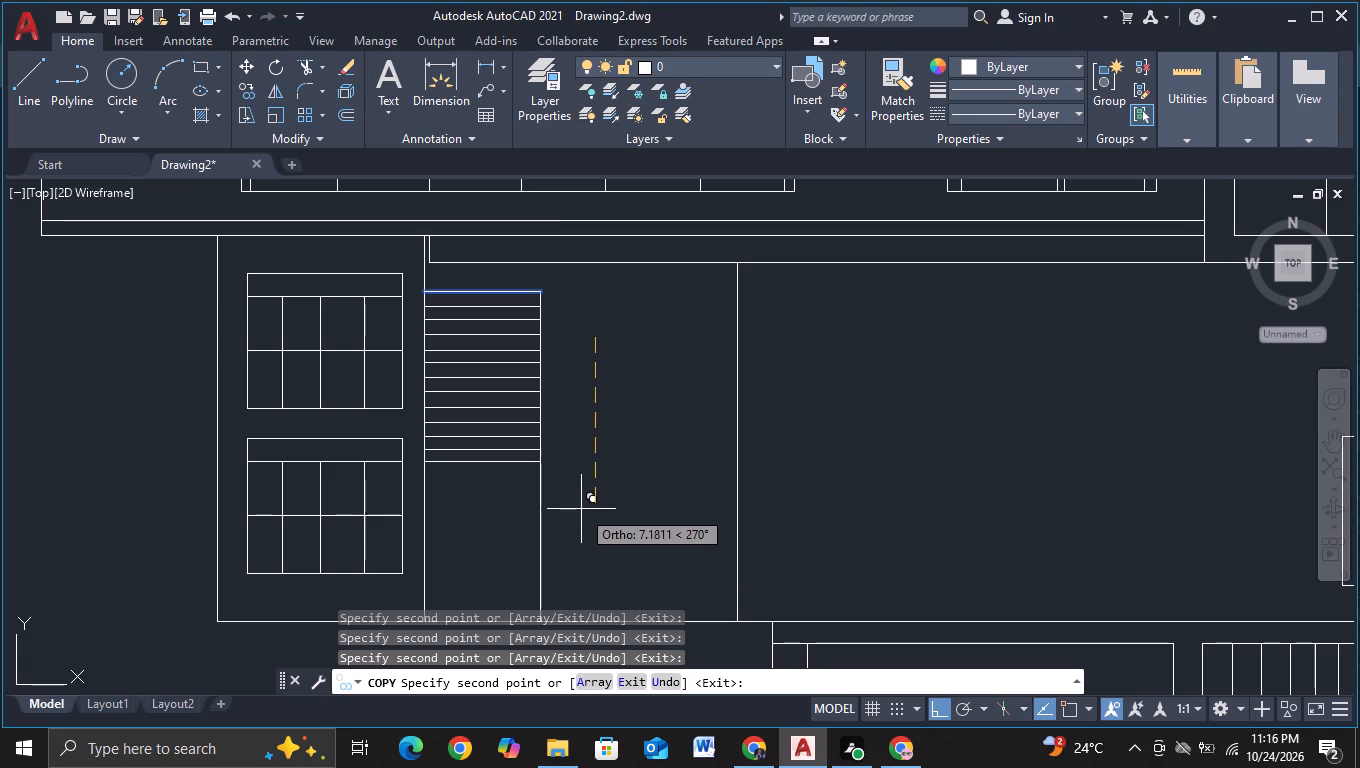
{"action": "left_click", "coordinate": [581, 512]}
{"action": "left_click", "coordinate": [577, 529]}
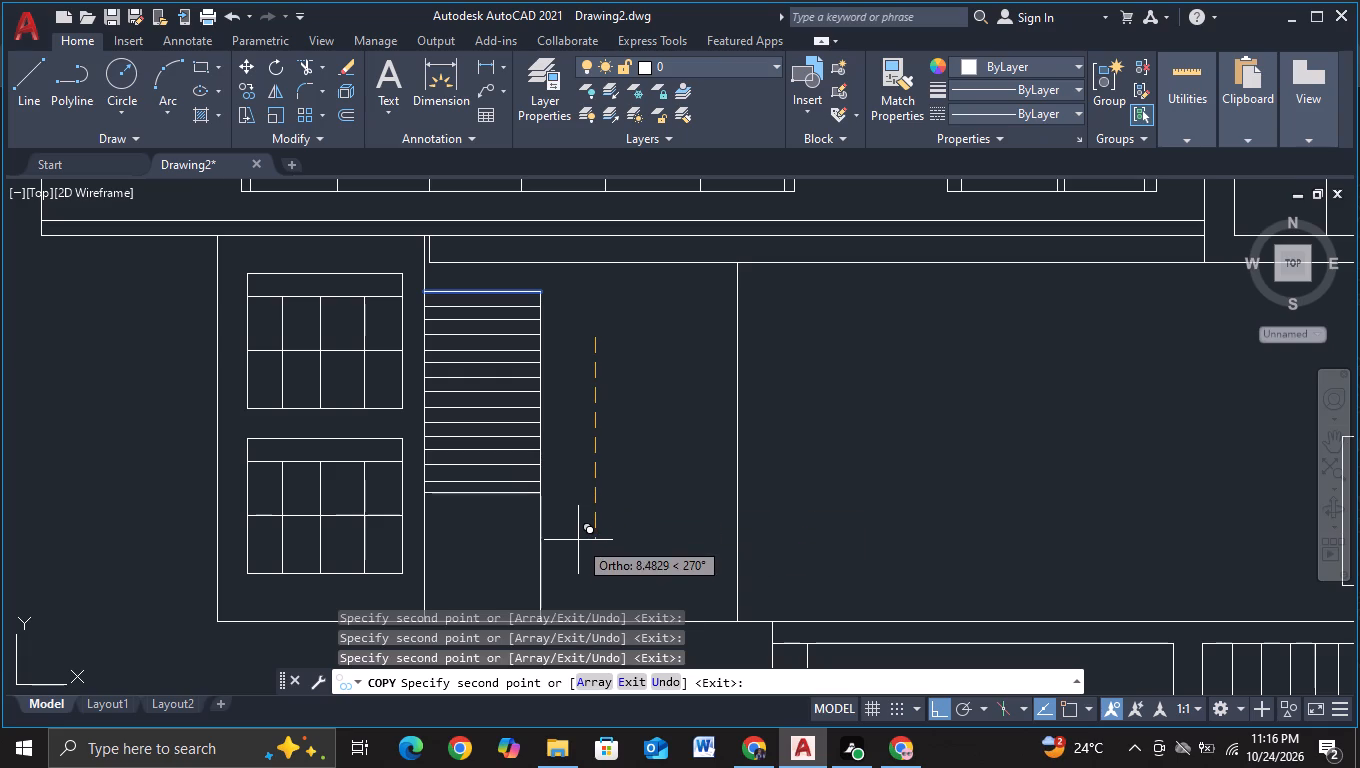
{"action": "left_click", "coordinate": [578, 545]}
Continue the copies down to the bay's base with eight more lines about 0.6 units apart, undoing and re-placing one misplaced copy.
{"action": "middle_click_drag", "start_coordinate": [578, 553], "coordinate": [589, 432]}
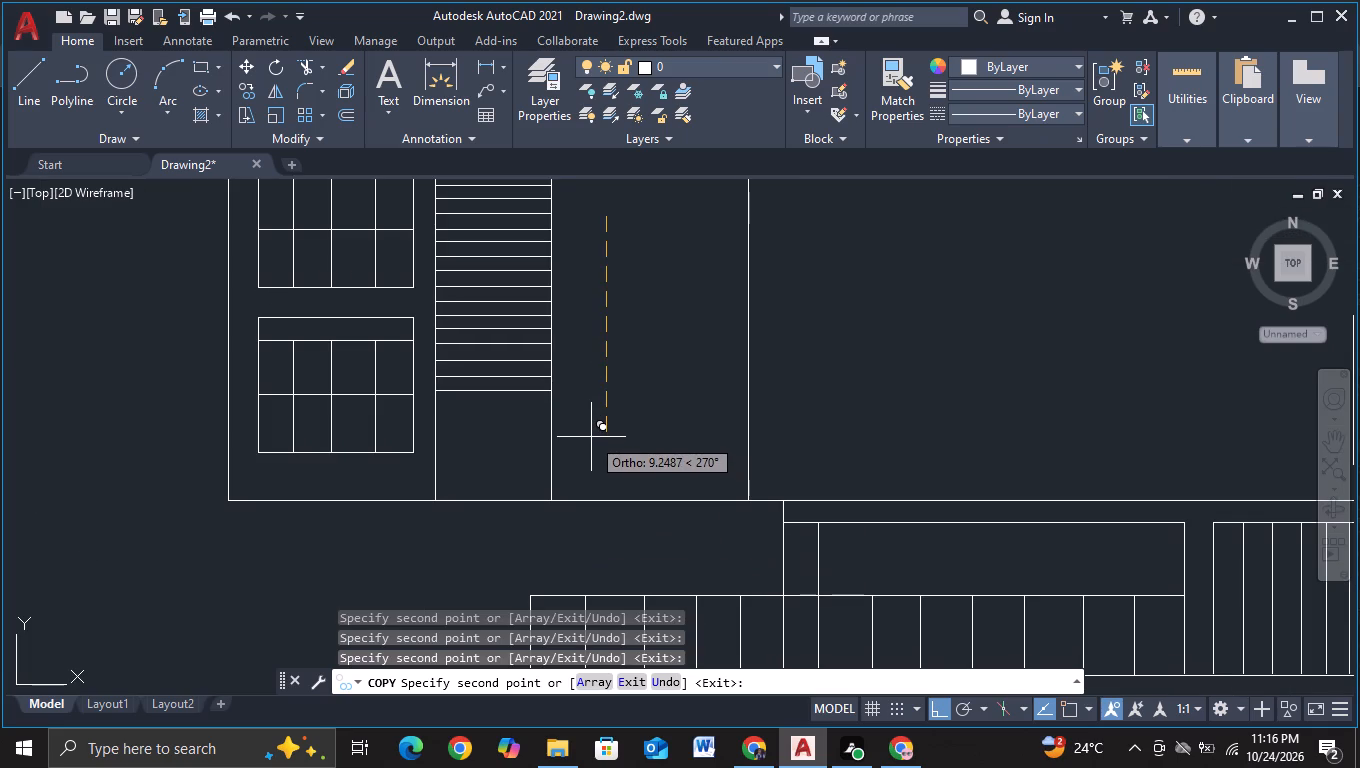
{"action": "left_click", "coordinate": [591, 437]}
{"action": "left_click", "coordinate": [591, 452]}
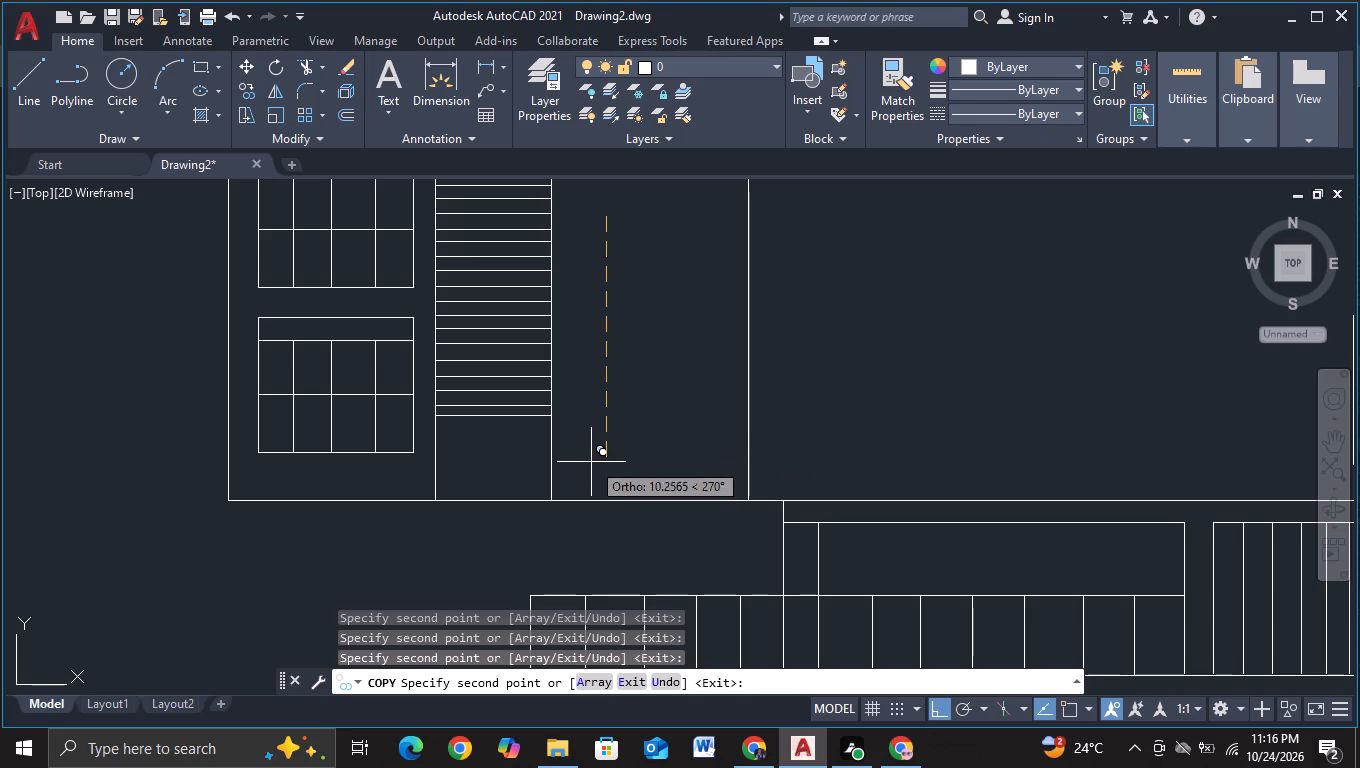
{"action": "left_click", "coordinate": [591, 467]}
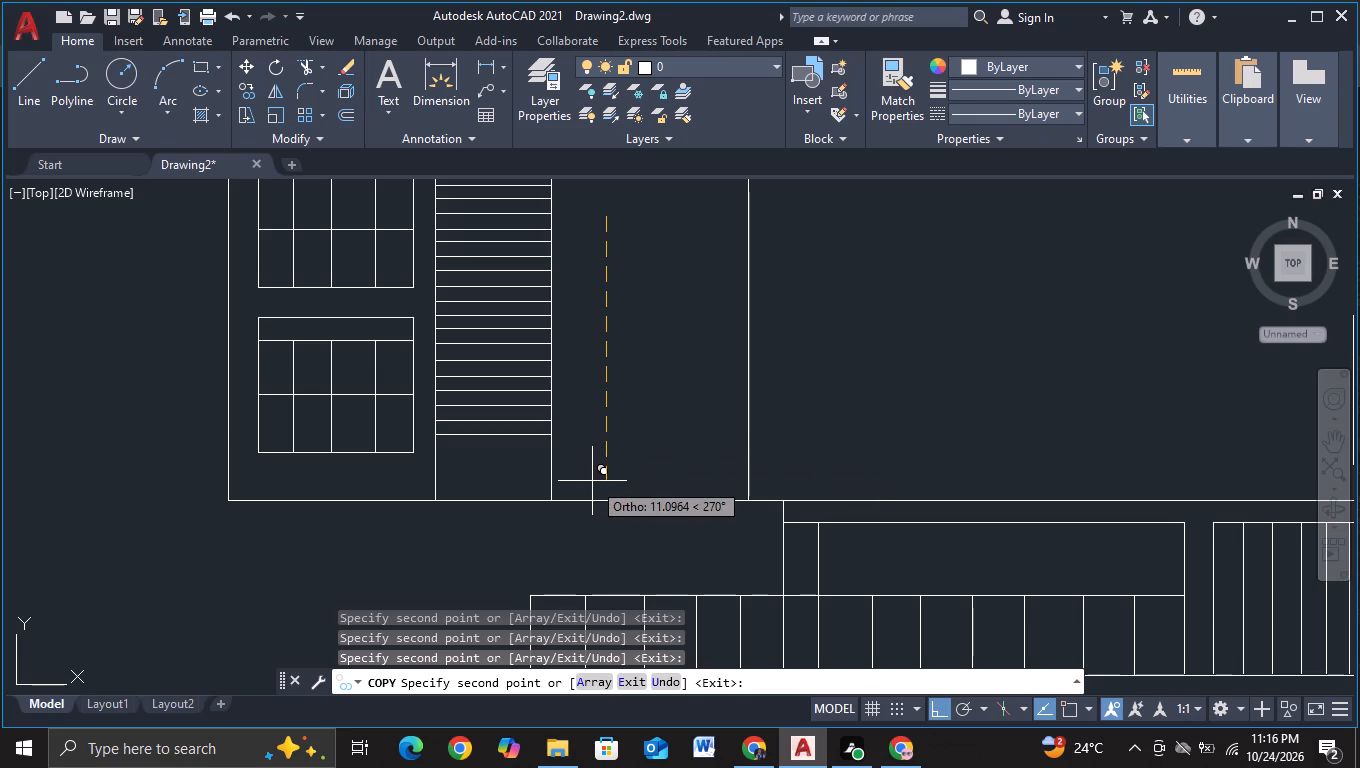
{"action": "left_click", "coordinate": [592, 481]}
{"action": "left_click", "coordinate": [592, 496]}
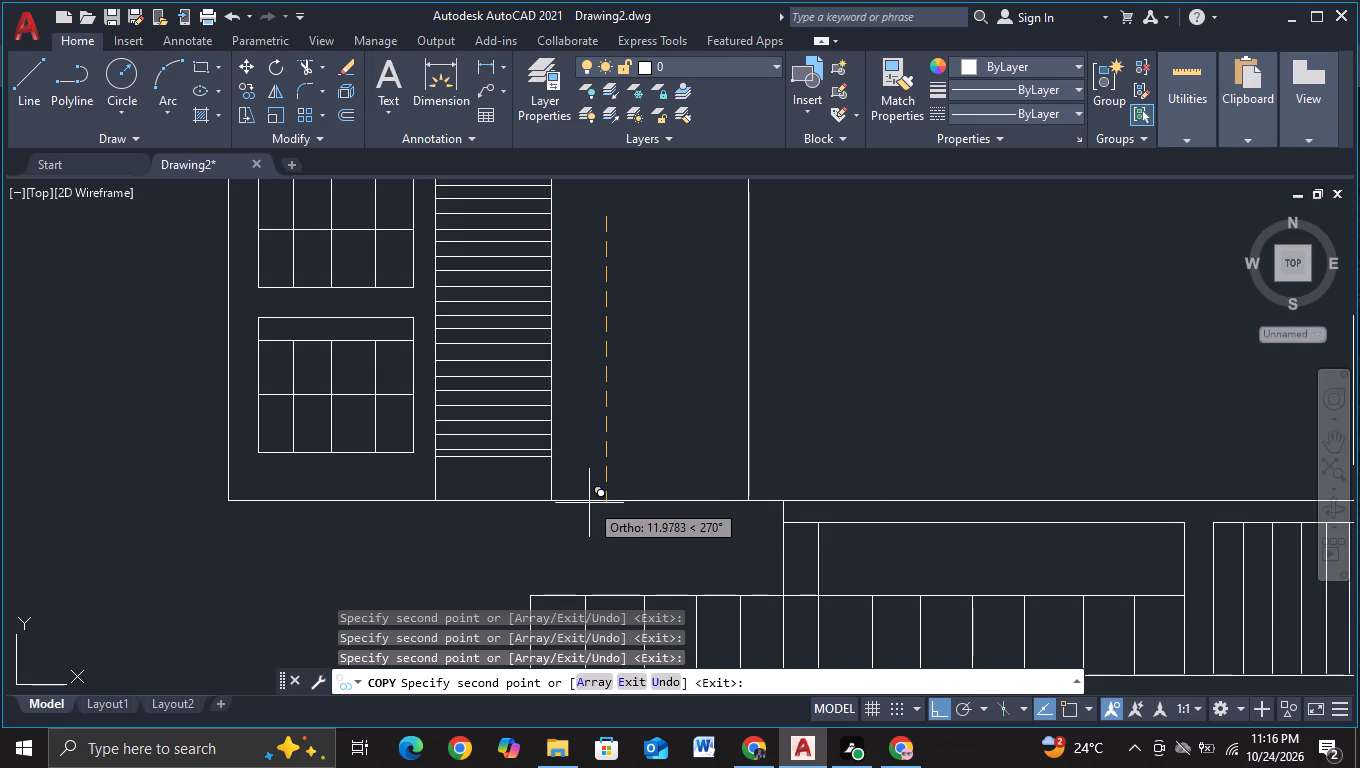
{"action": "left_click", "coordinate": [588, 508]}
{"action": "left_click", "coordinate": [588, 525]}
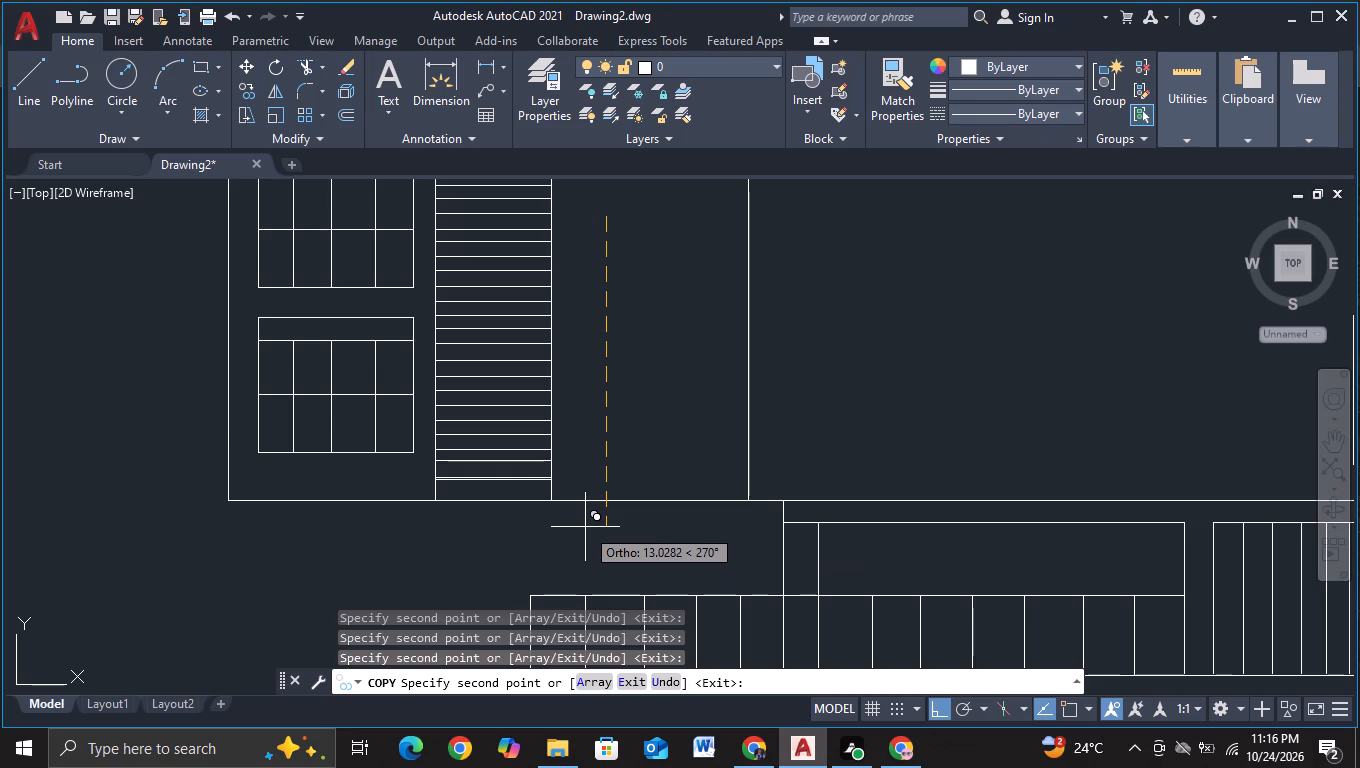
{"action": "key", "text": "ctrl+z"}
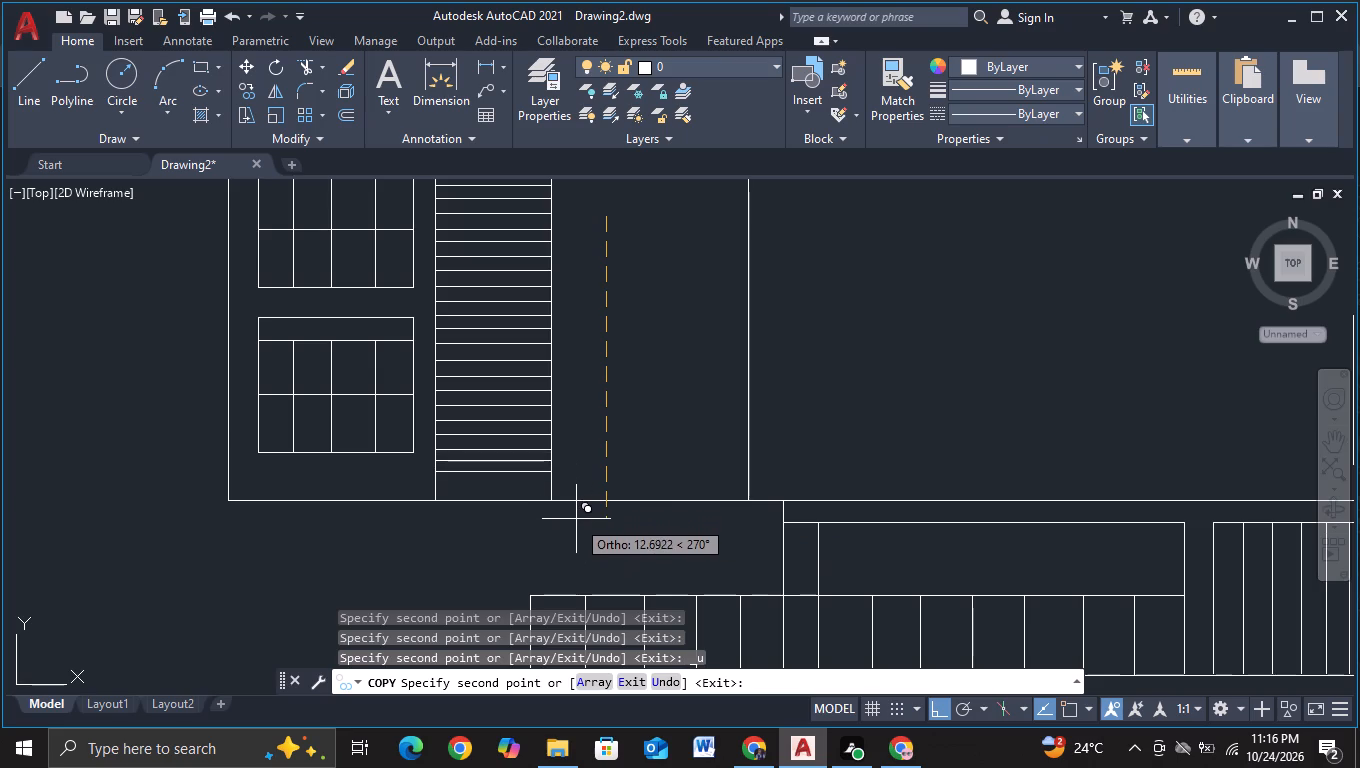
{"action": "left_click", "coordinate": [576, 521]}
{"action": "left_click", "coordinate": [576, 534]}
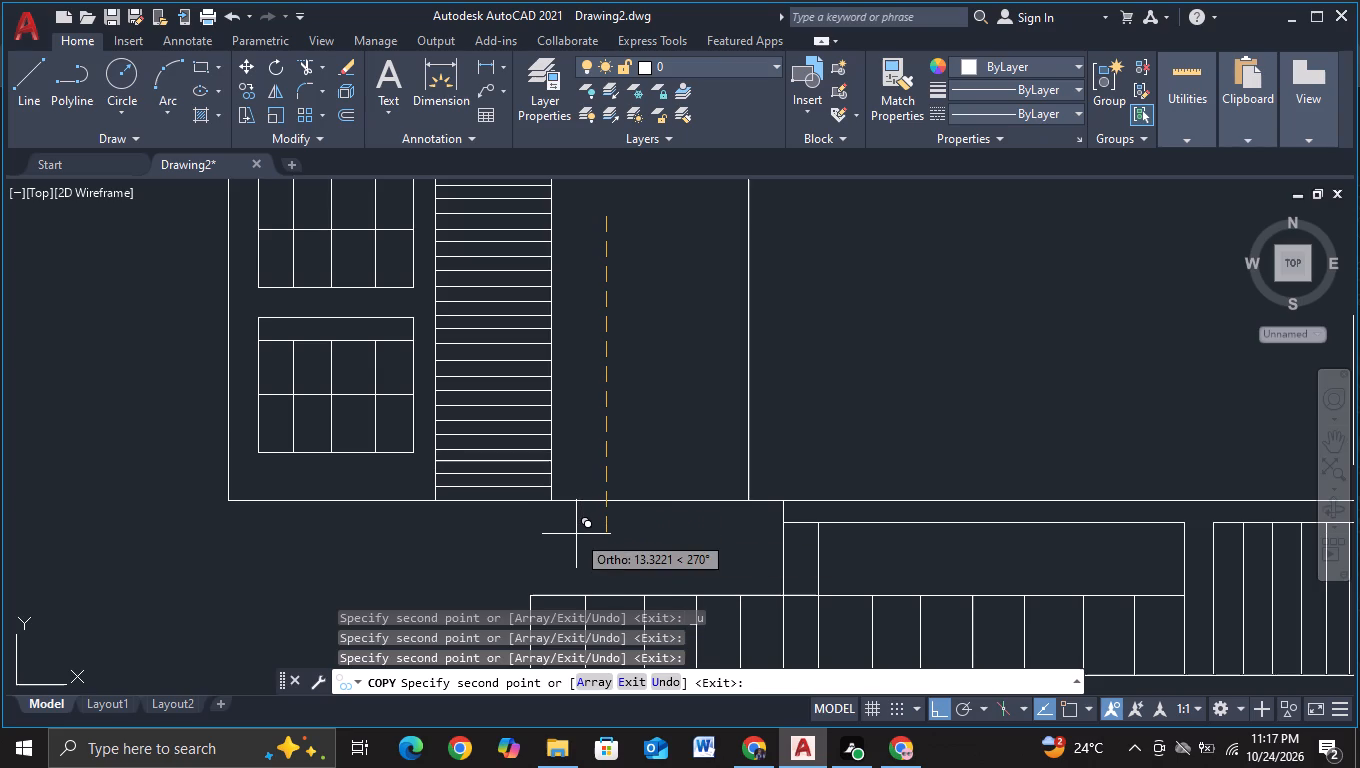
{"action": "key", "text": "Escape"}
Copy the slatted bay's right vertical to the right twice, at about 0.7 and 7.6 units, within the adjacent empty bay.
{"action": "scroll", "coordinate": [607, 398], "scroll_direction": "down", "scroll_amount": 3}
{"action": "middle_click_drag", "start_coordinate": [629, 380], "coordinate": [579, 435]}
{"action": "scroll", "coordinate": [566, 423], "scroll_direction": "up", "scroll_amount": 2}
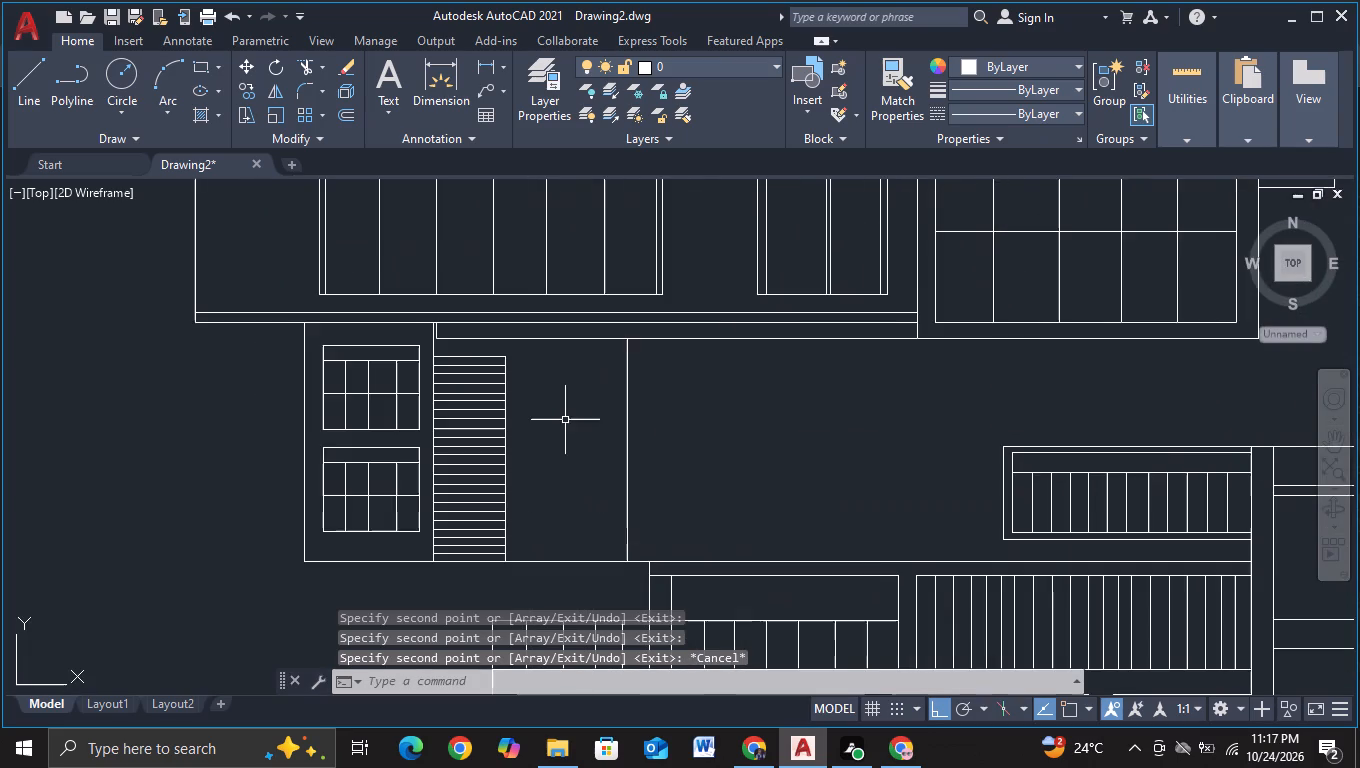
{"action": "middle_click_drag", "start_coordinate": [570, 422], "coordinate": [542, 385]}
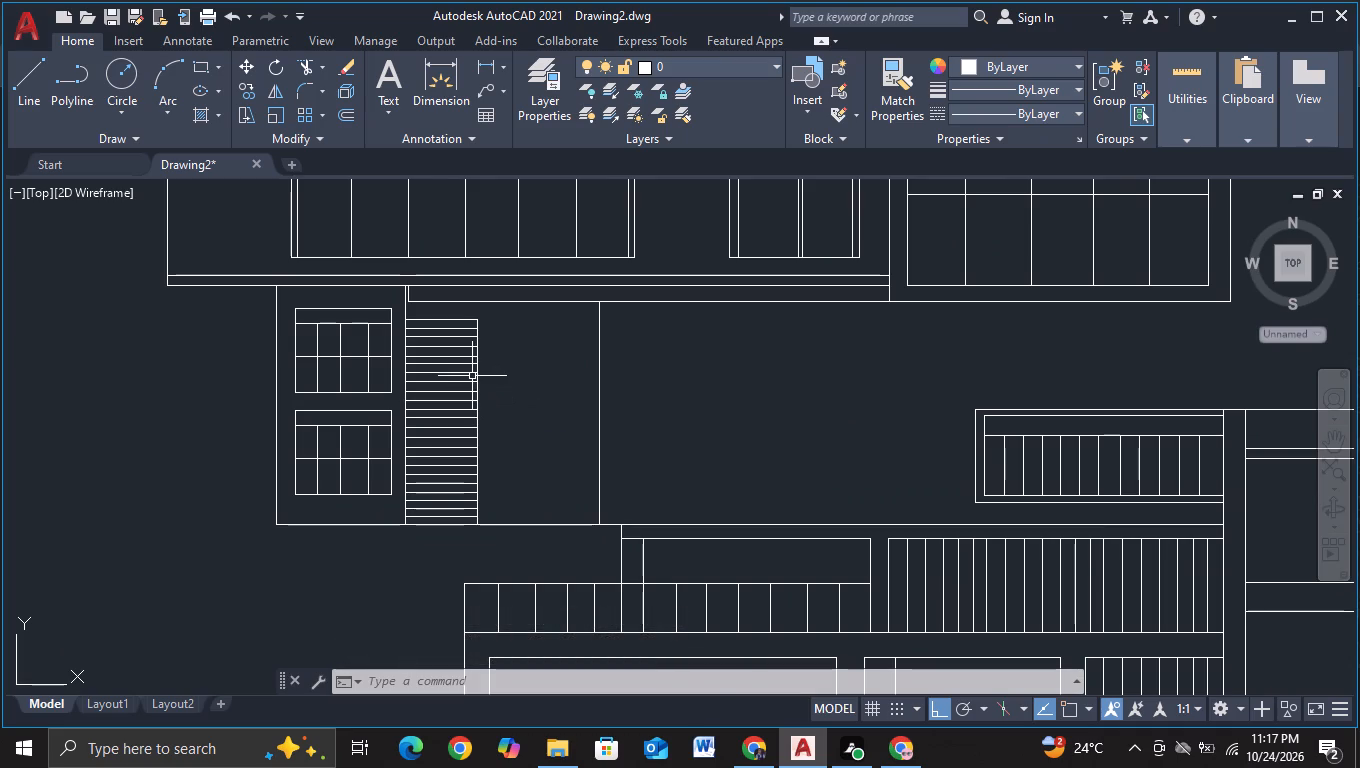
{"action": "scroll", "coordinate": [477, 370], "scroll_direction": "up", "scroll_amount": 2}
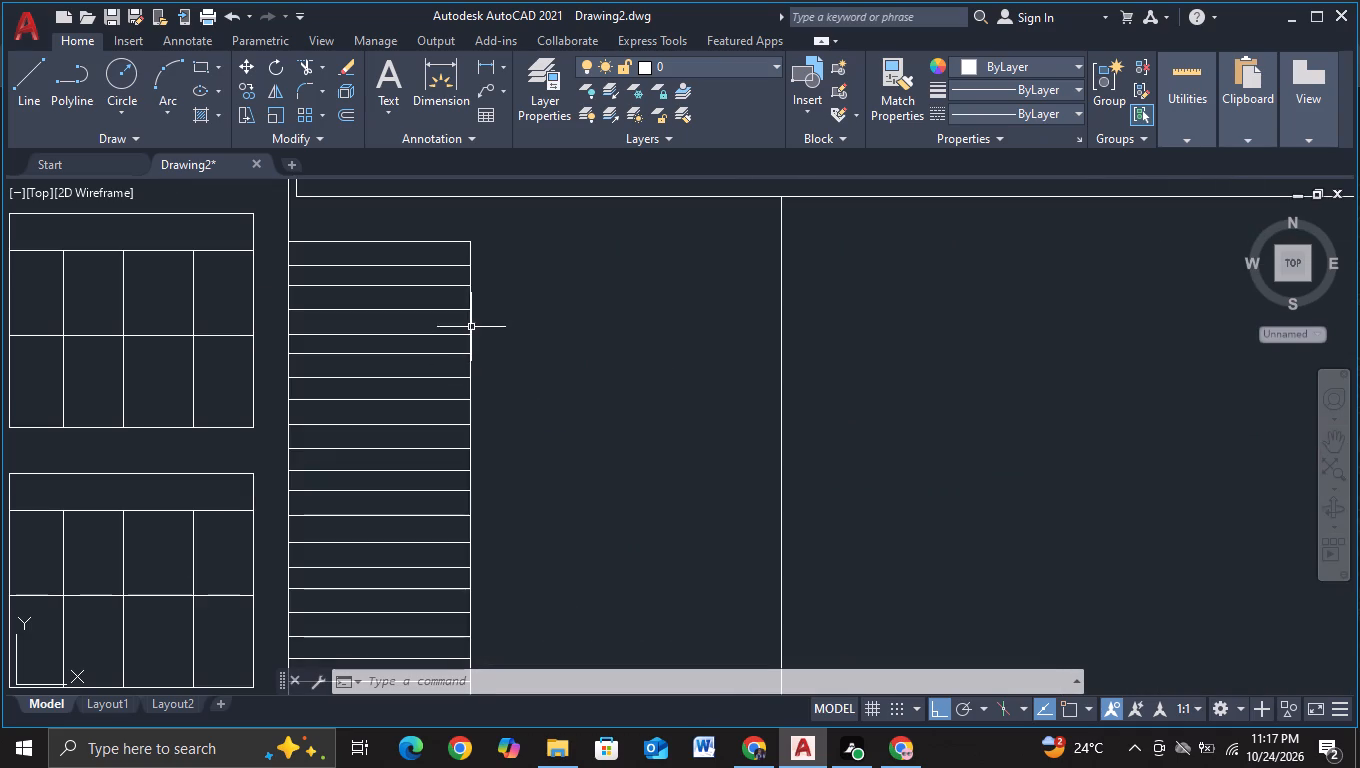
{"action": "left_click", "coordinate": [470, 305]}
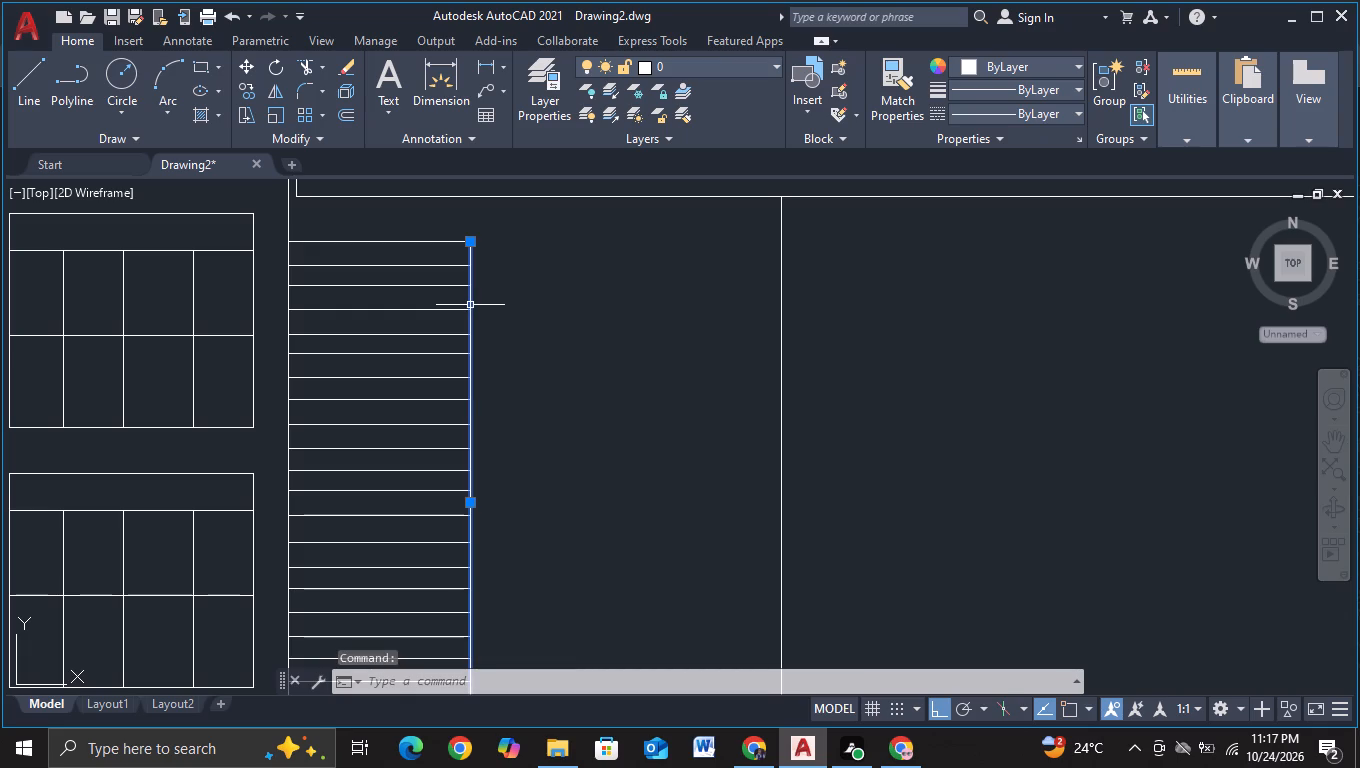
{"action": "key", "text": "c"}
{"action": "double_click", "coordinate": [564, 372]}
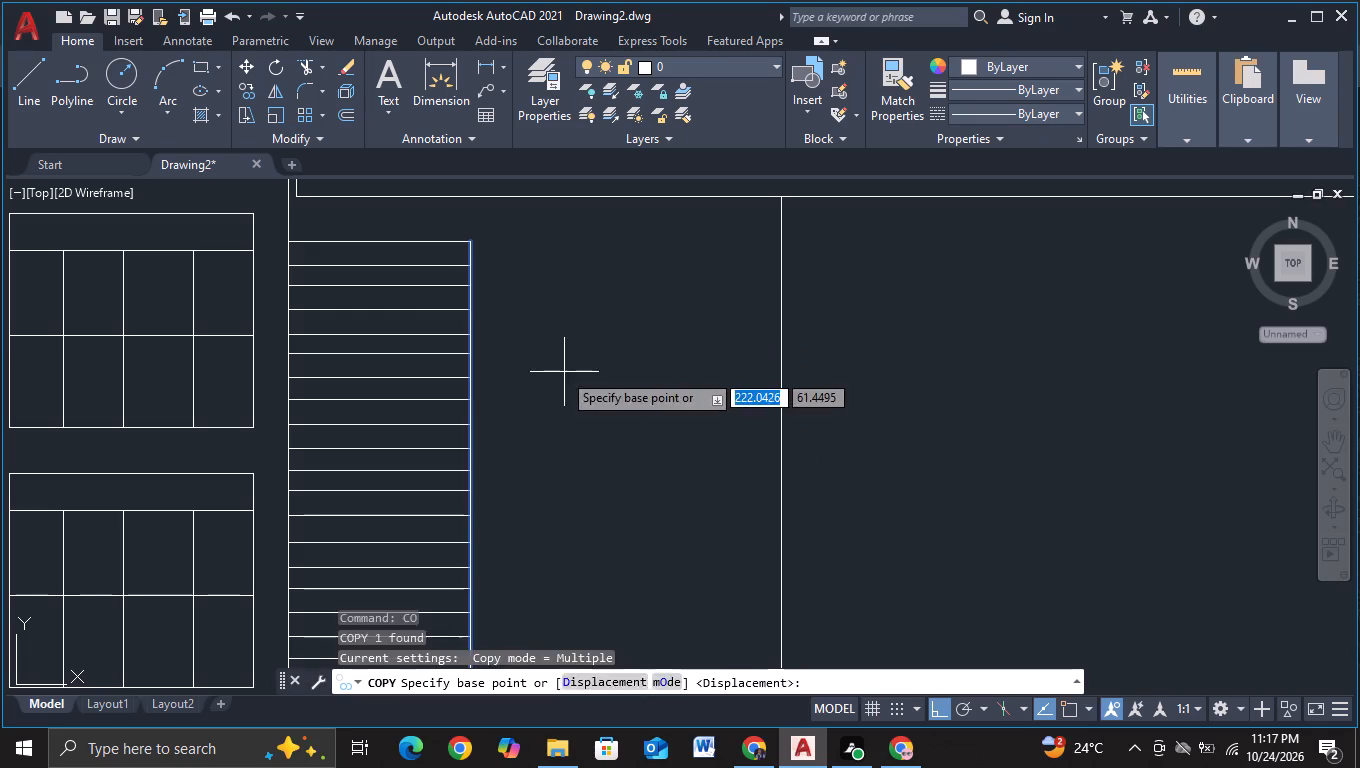
{"action": "left_click", "coordinate": [590, 376]}
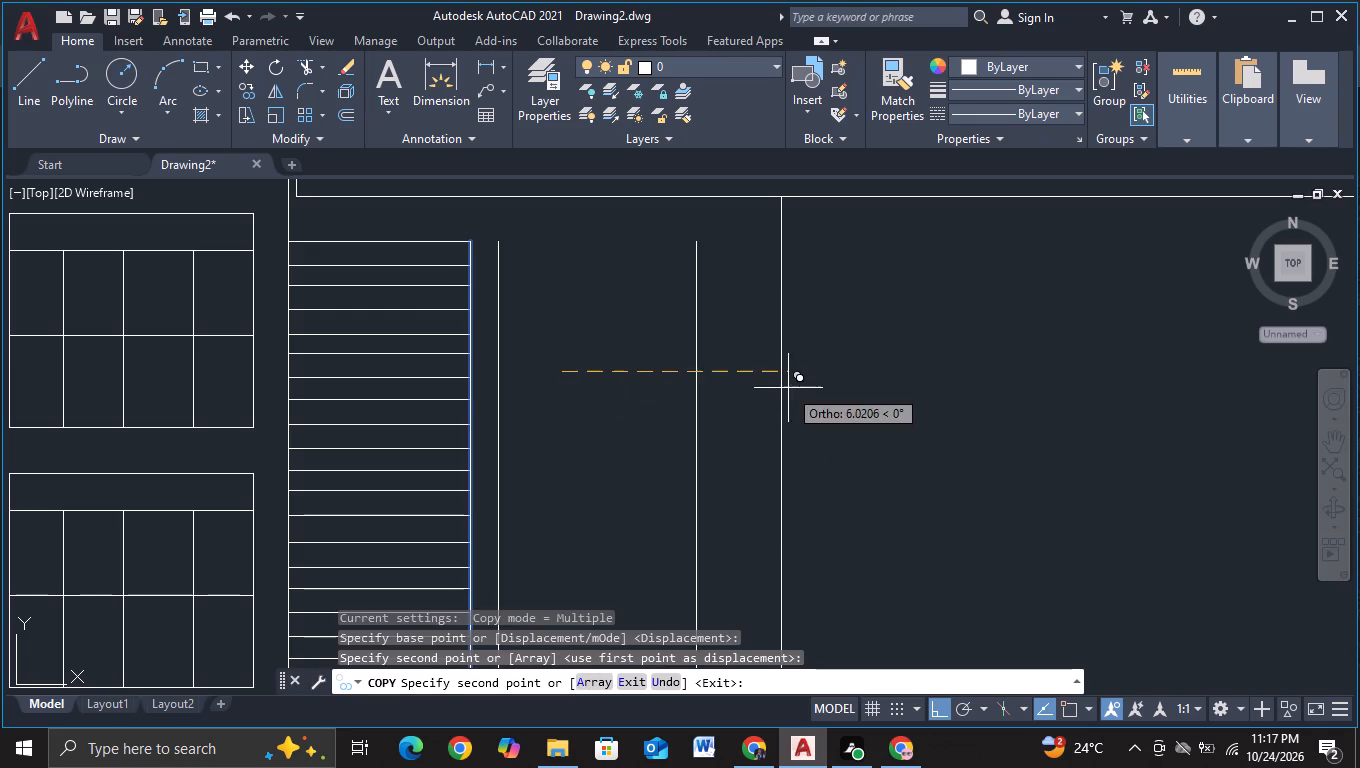
{"action": "left_click", "coordinate": [847, 385]}
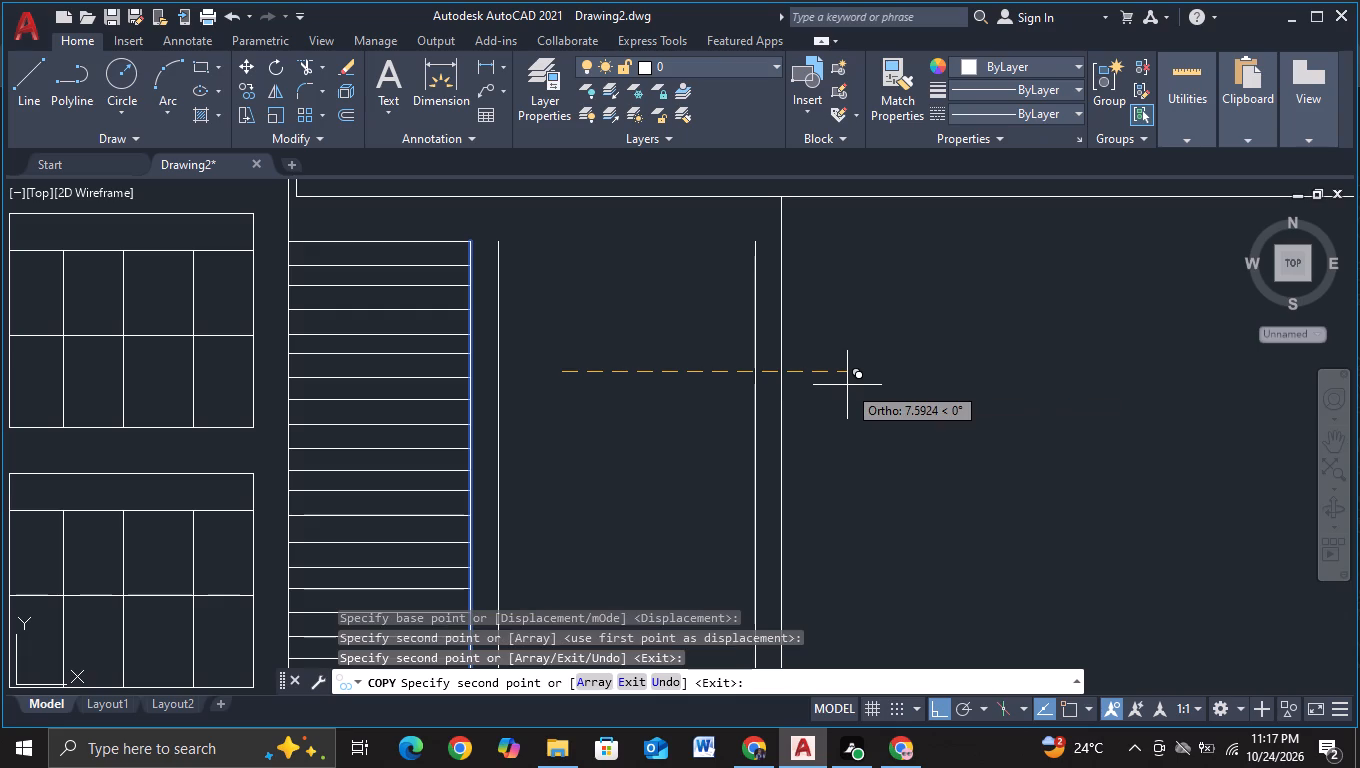
{"action": "key", "text": "Escape"}
With object snap turned on, draw a horizontal line joining the top ends of the two copied verticals.
{"action": "left_click", "coordinate": [35, 84]}
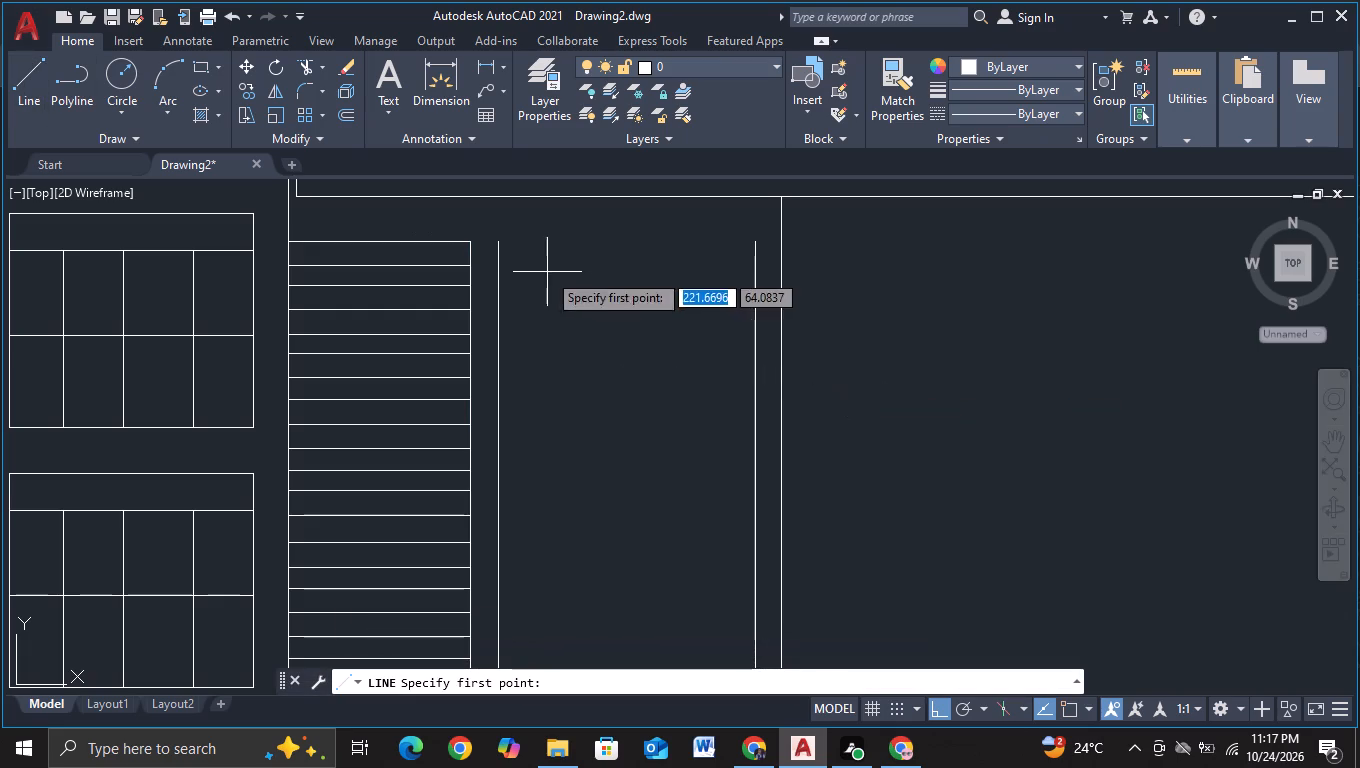
{"action": "key", "text": "F3"}
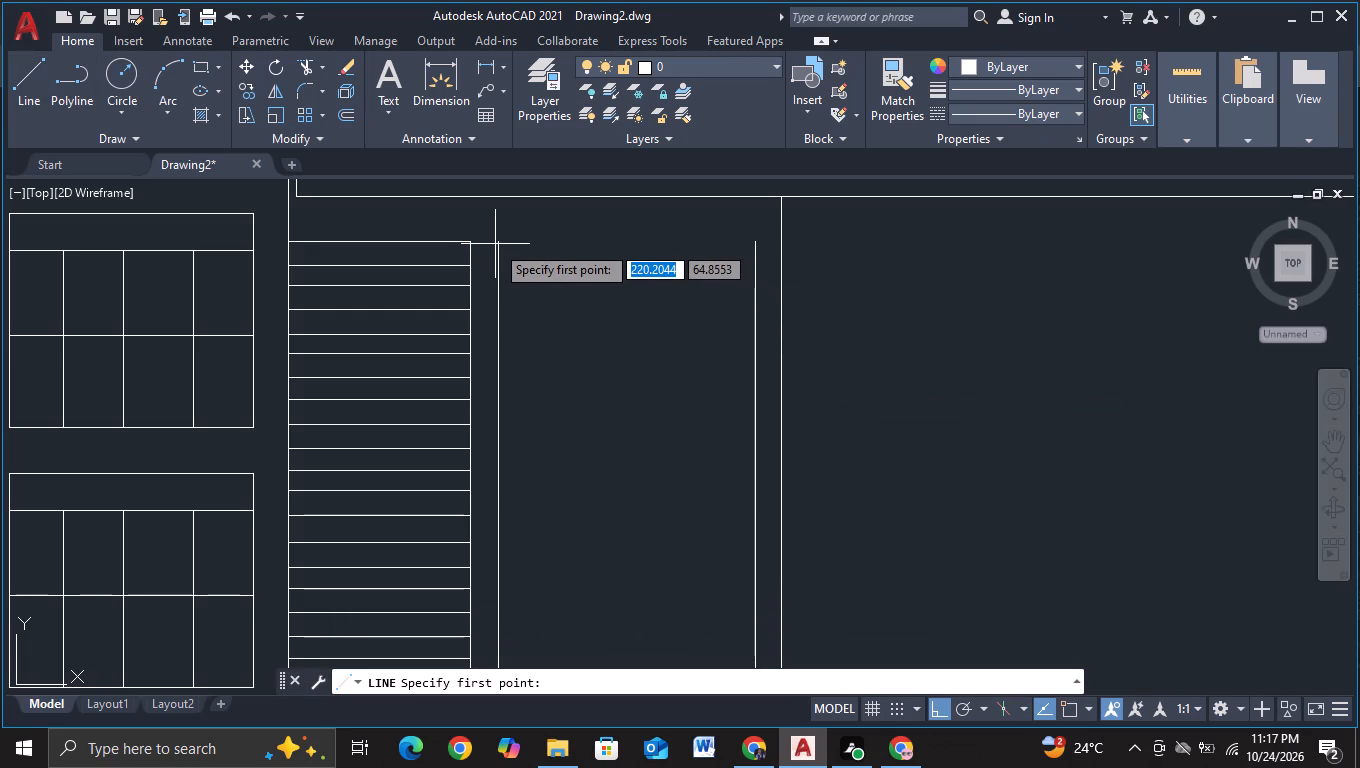
{"action": "left_click", "coordinate": [495, 244]}
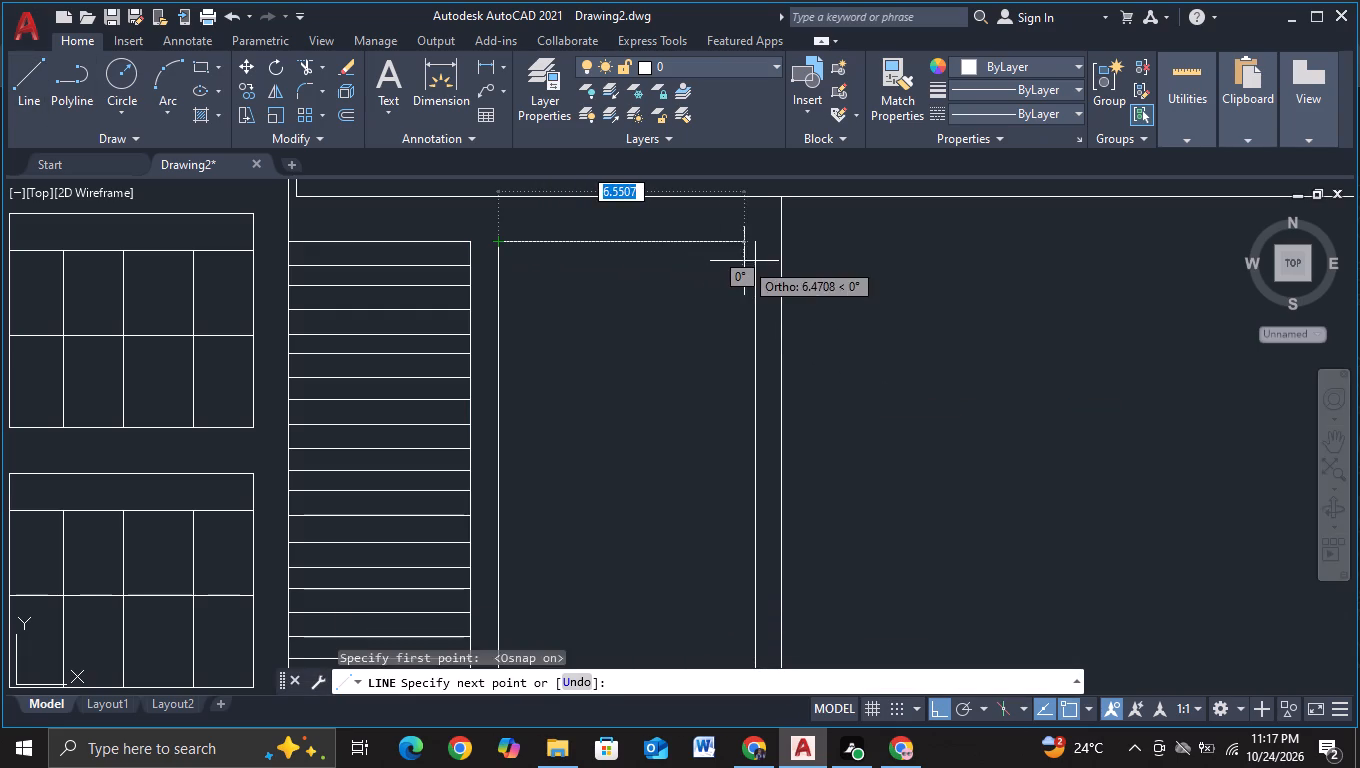
{"action": "left_click", "coordinate": [751, 253]}
{"action": "key", "text": "Escape"}
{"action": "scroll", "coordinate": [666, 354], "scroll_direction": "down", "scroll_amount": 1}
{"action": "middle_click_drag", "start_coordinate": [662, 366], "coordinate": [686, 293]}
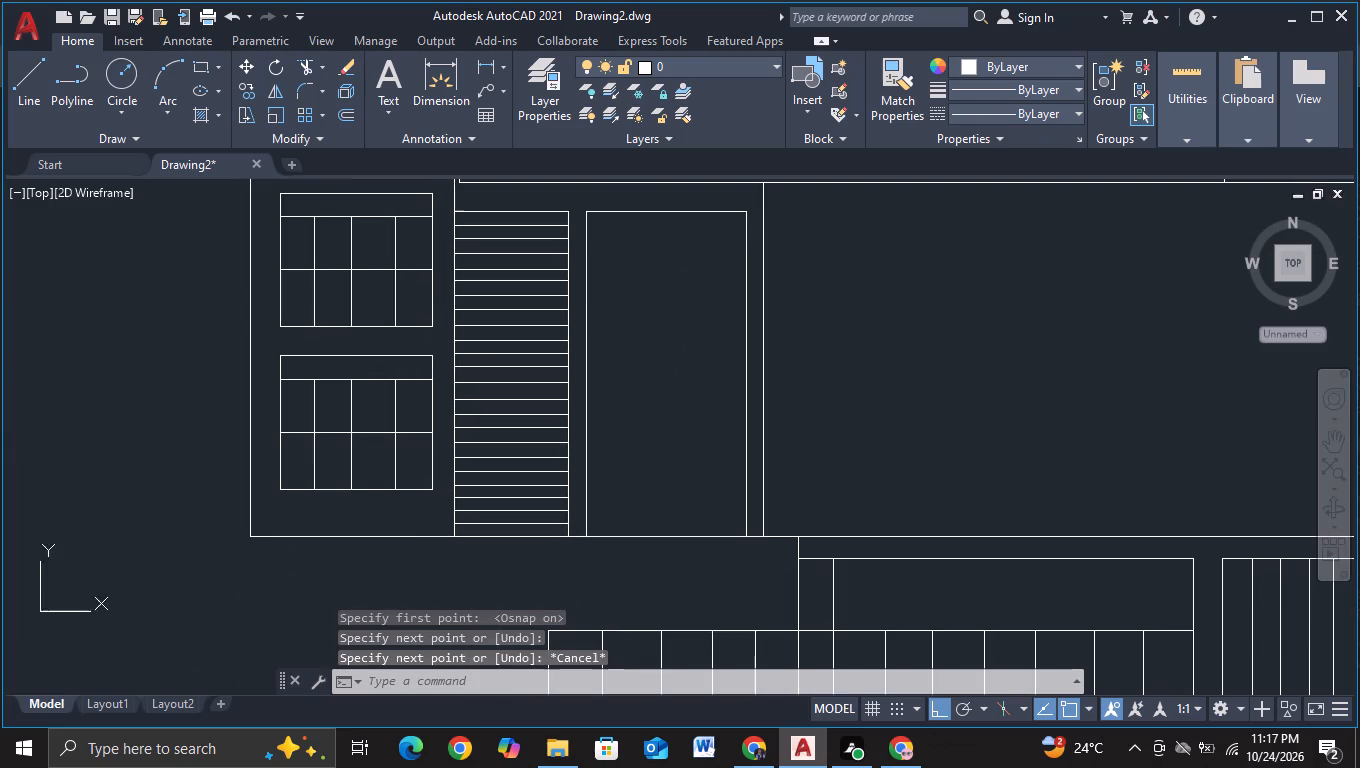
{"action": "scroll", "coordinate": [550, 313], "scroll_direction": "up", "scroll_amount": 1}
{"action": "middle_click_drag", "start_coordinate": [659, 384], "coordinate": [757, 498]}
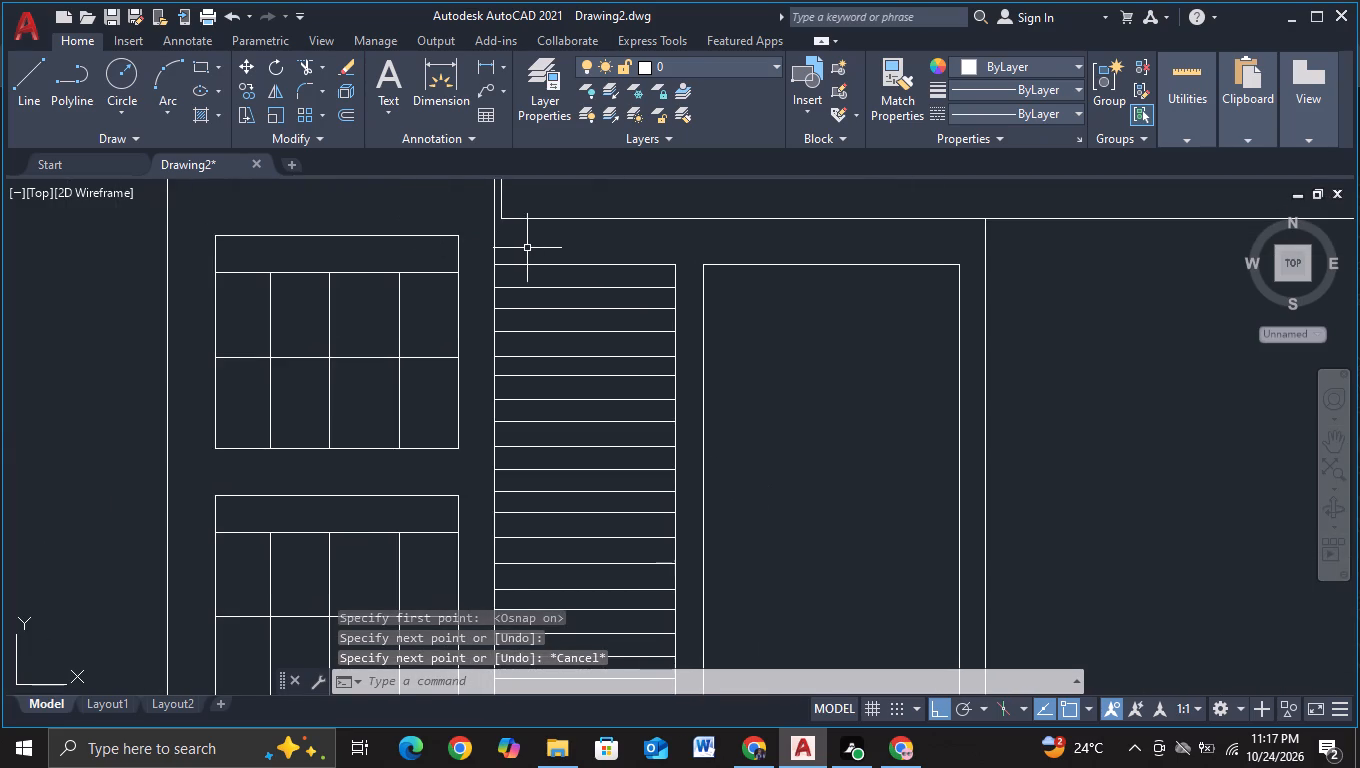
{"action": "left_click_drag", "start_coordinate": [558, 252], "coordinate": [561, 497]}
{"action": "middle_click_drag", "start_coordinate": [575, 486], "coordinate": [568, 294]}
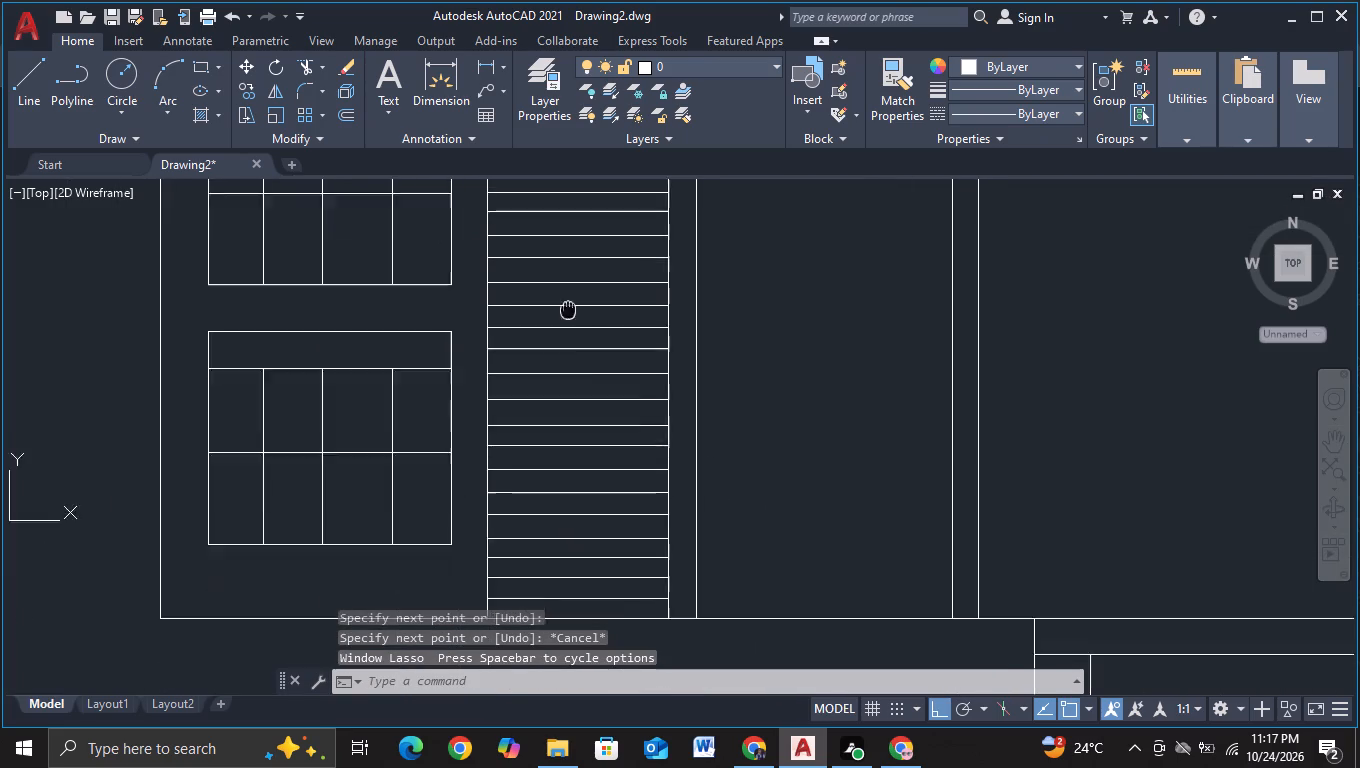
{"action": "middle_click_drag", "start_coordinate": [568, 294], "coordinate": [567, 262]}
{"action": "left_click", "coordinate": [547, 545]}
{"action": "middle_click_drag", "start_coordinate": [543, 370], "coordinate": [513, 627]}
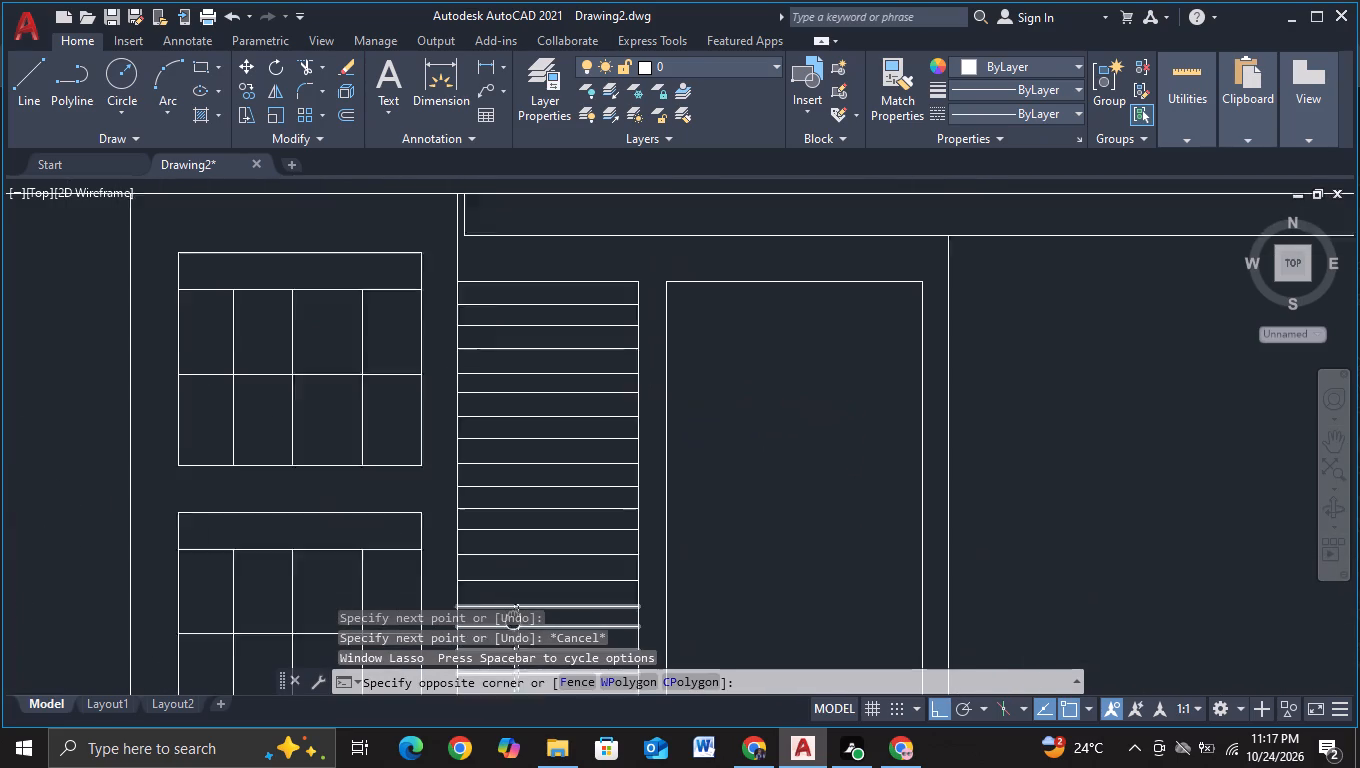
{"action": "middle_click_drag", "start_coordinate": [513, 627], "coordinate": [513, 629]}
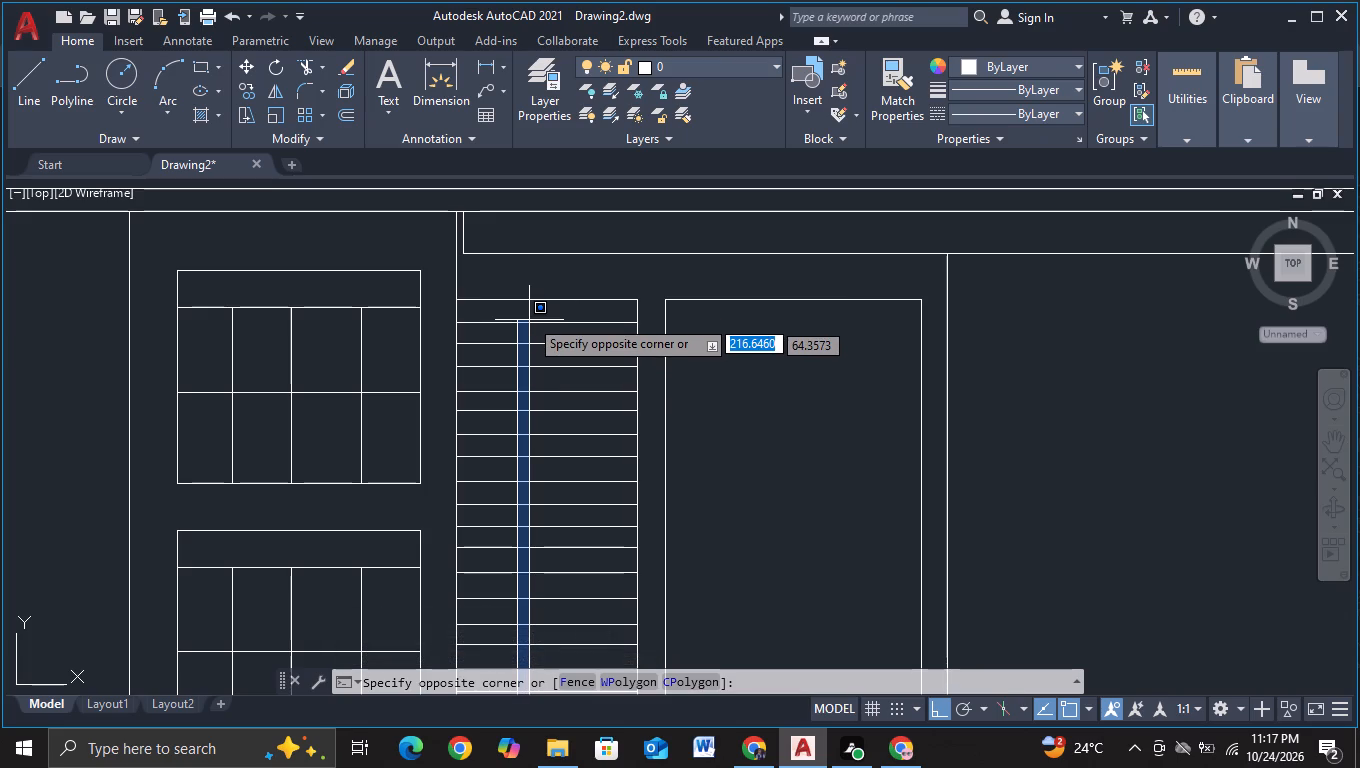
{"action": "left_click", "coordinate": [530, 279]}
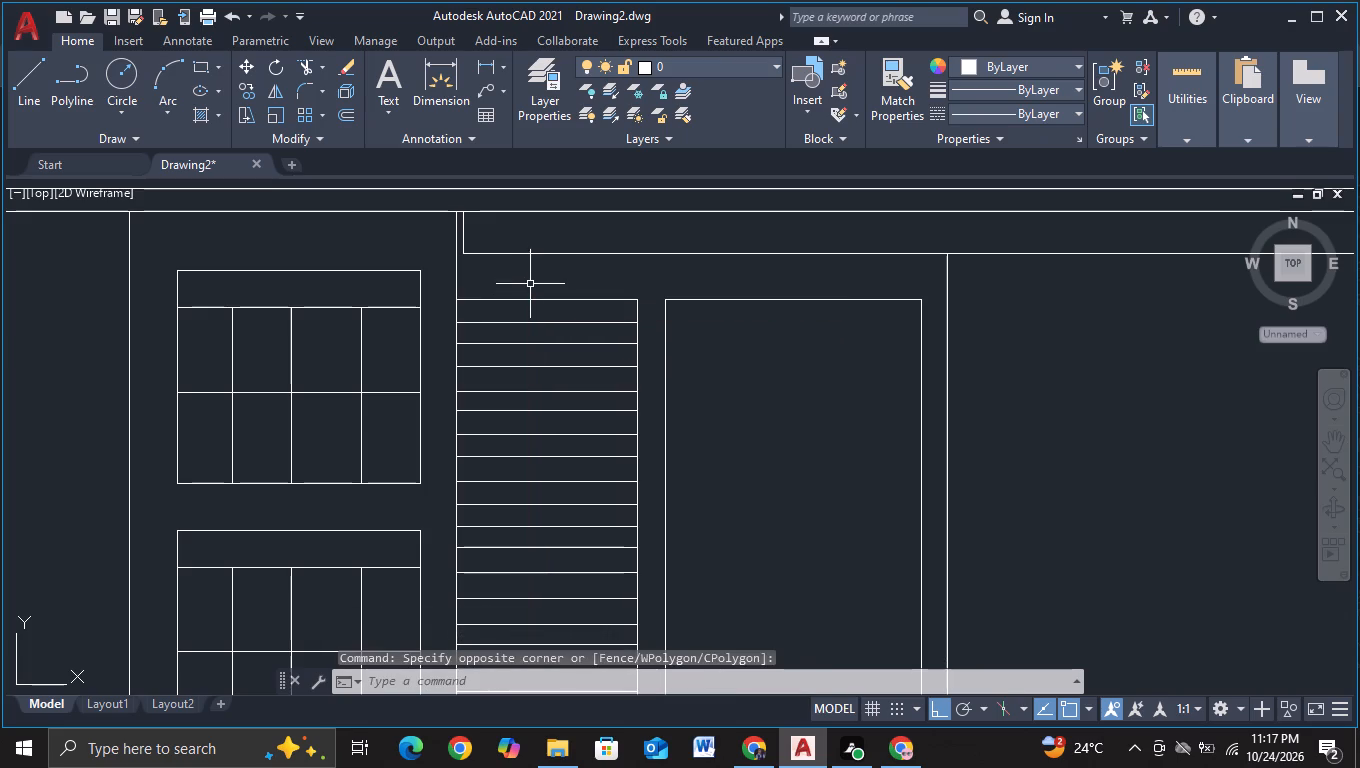
Copy the narrow bay's 23 horizontal slat lines into the adjacent framed opening, centred with gaps at its top and sides, with object snap off.
{"action": "scroll", "coordinate": [549, 452], "scroll_direction": "down", "scroll_amount": 2}
{"action": "middle_click_drag", "start_coordinate": [551, 464], "coordinate": [538, 366]}
{"action": "scroll", "coordinate": [538, 426], "scroll_direction": "up", "scroll_amount": 2}
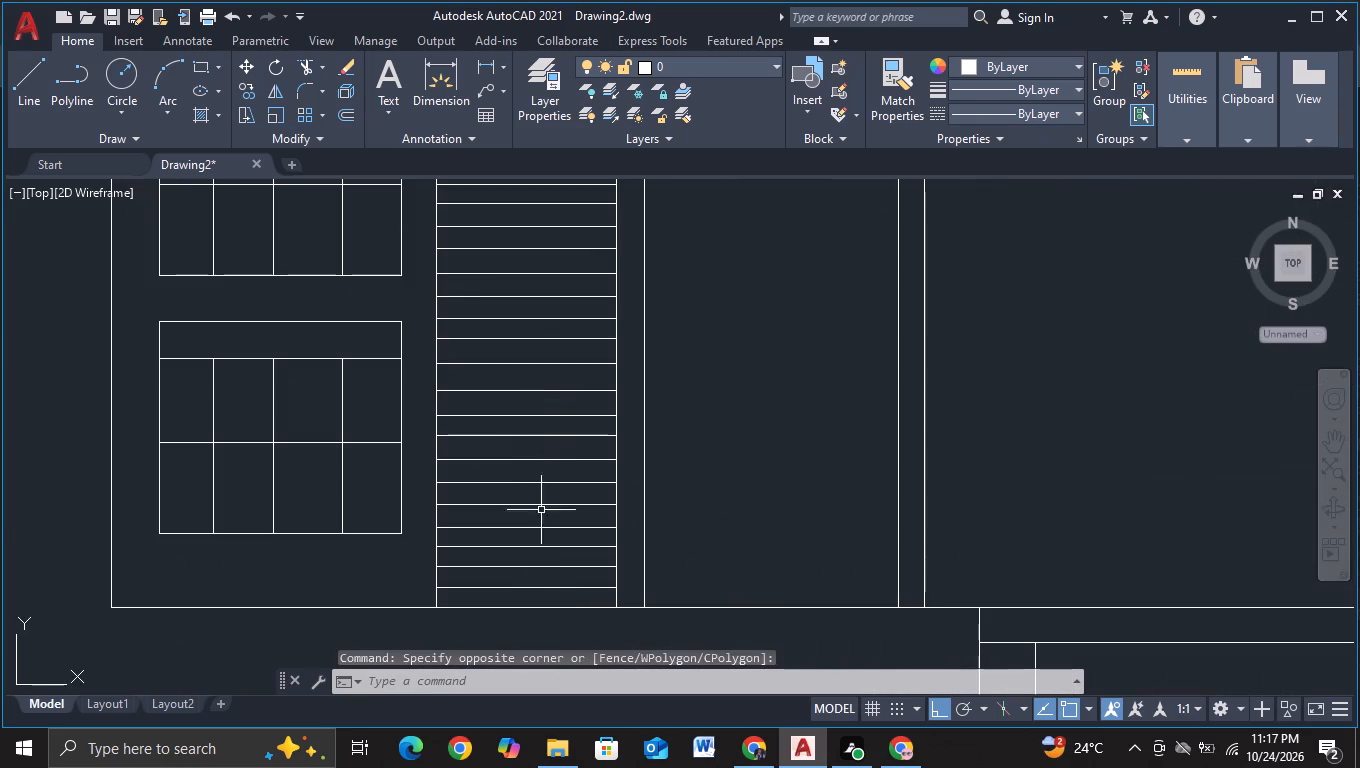
{"action": "left_click", "coordinate": [527, 594]}
{"action": "middle_click_drag", "start_coordinate": [538, 362], "coordinate": [536, 462]}
{"action": "middle_click_drag", "start_coordinate": [518, 317], "coordinate": [511, 550]}
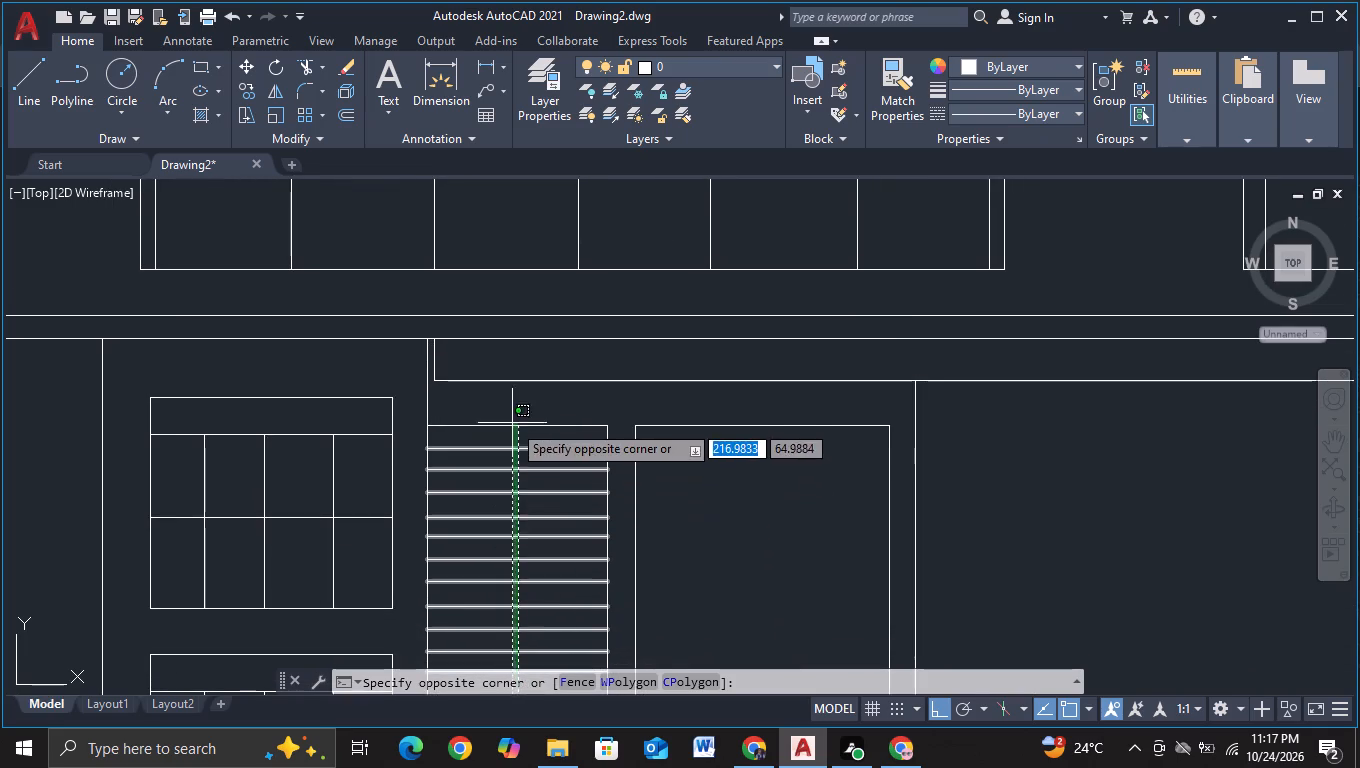
{"action": "left_click", "coordinate": [512, 414]}
{"action": "key", "text": "c"}
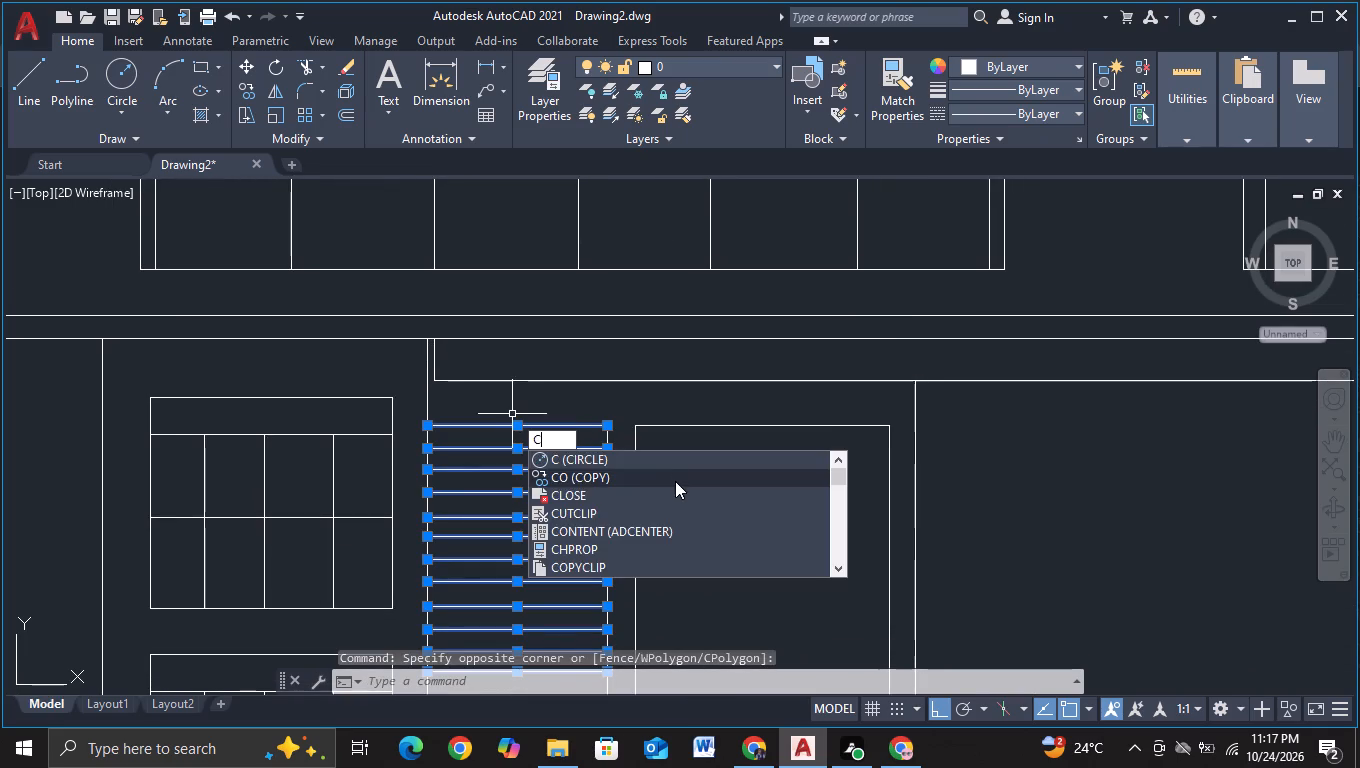
{"action": "left_click", "coordinate": [655, 481]}
{"action": "left_click_drag", "start_coordinate": [663, 488], "coordinate": [696, 493]}
{"action": "scroll", "coordinate": [780, 487], "scroll_direction": "down", "scroll_amount": 1}
{"action": "middle_click_drag", "start_coordinate": [795, 487], "coordinate": [379, 407]}
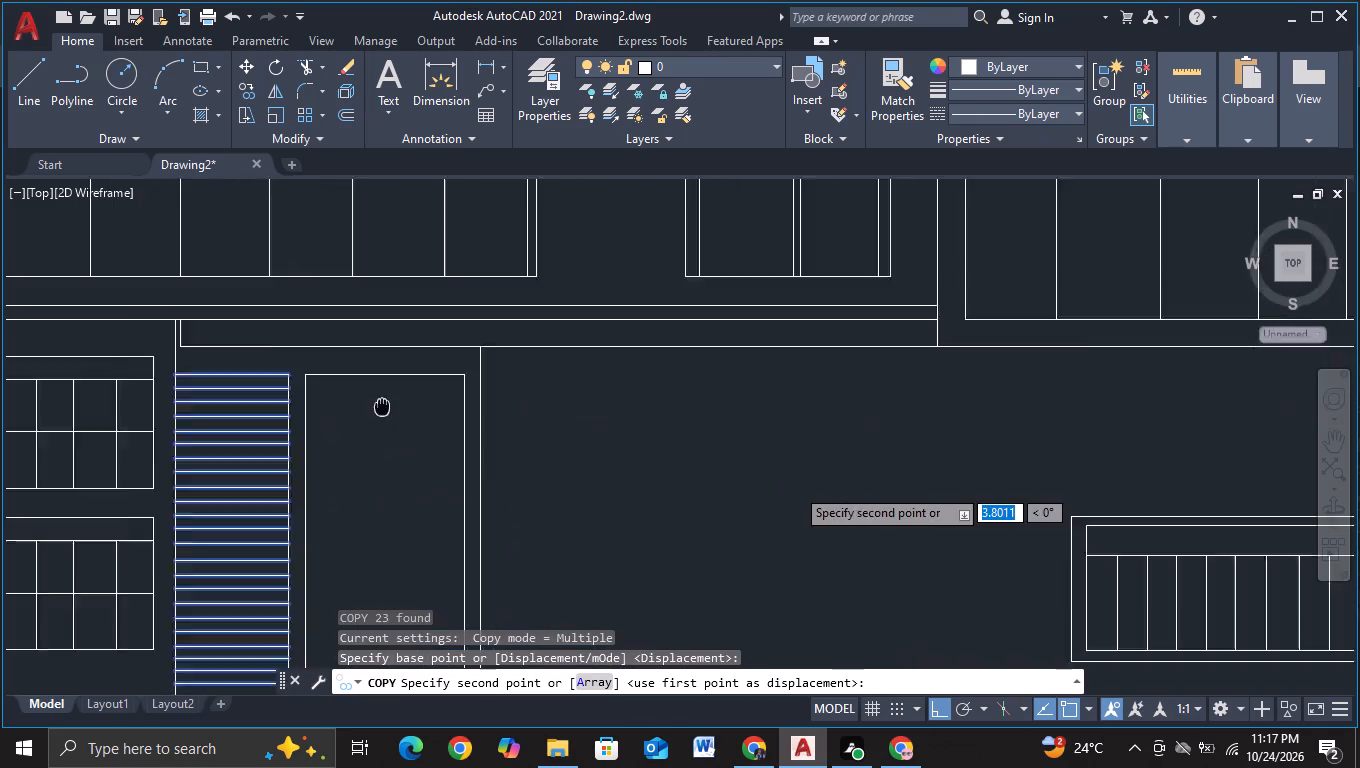
{"action": "middle_click_drag", "start_coordinate": [379, 407], "coordinate": [360, 400]}
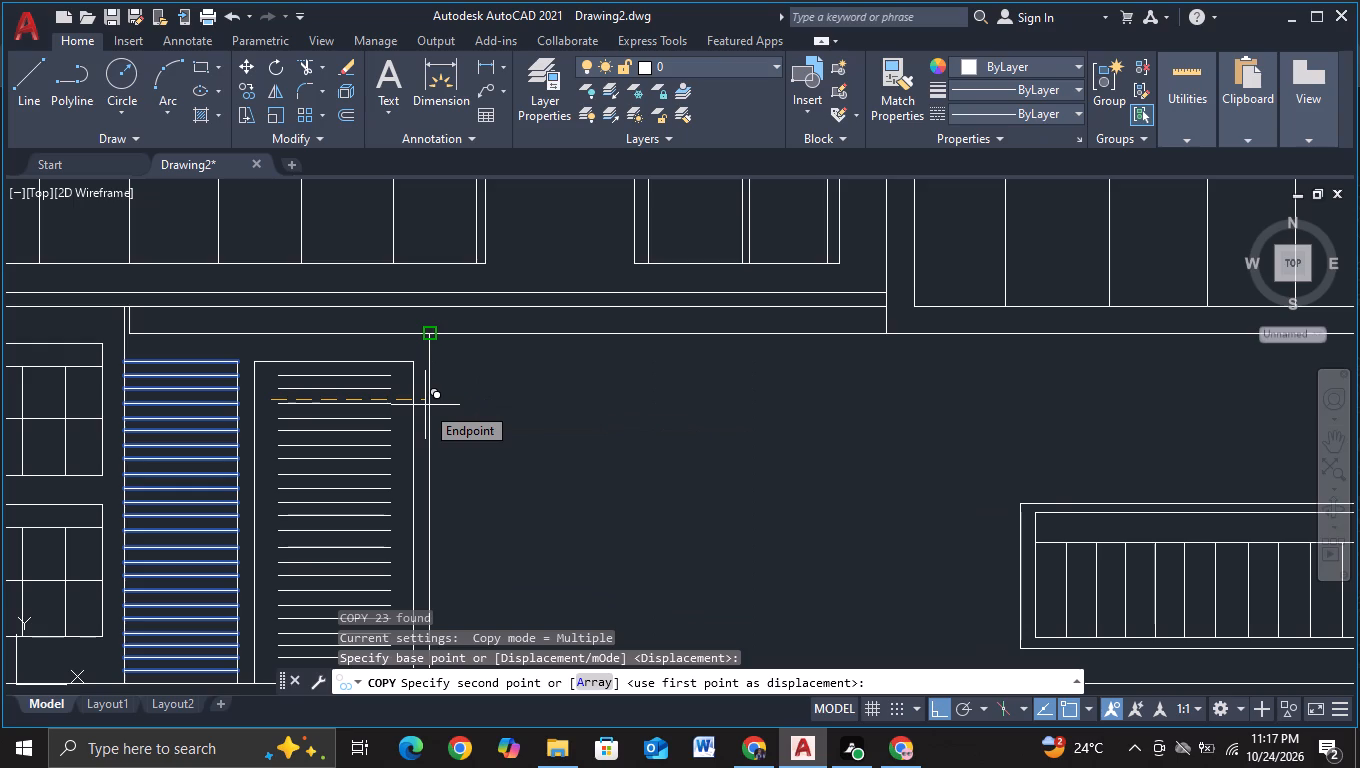
{"action": "key", "text": "F3"}
{"action": "left_click", "coordinate": [425, 405]}
{"action": "key", "text": "Escape"}
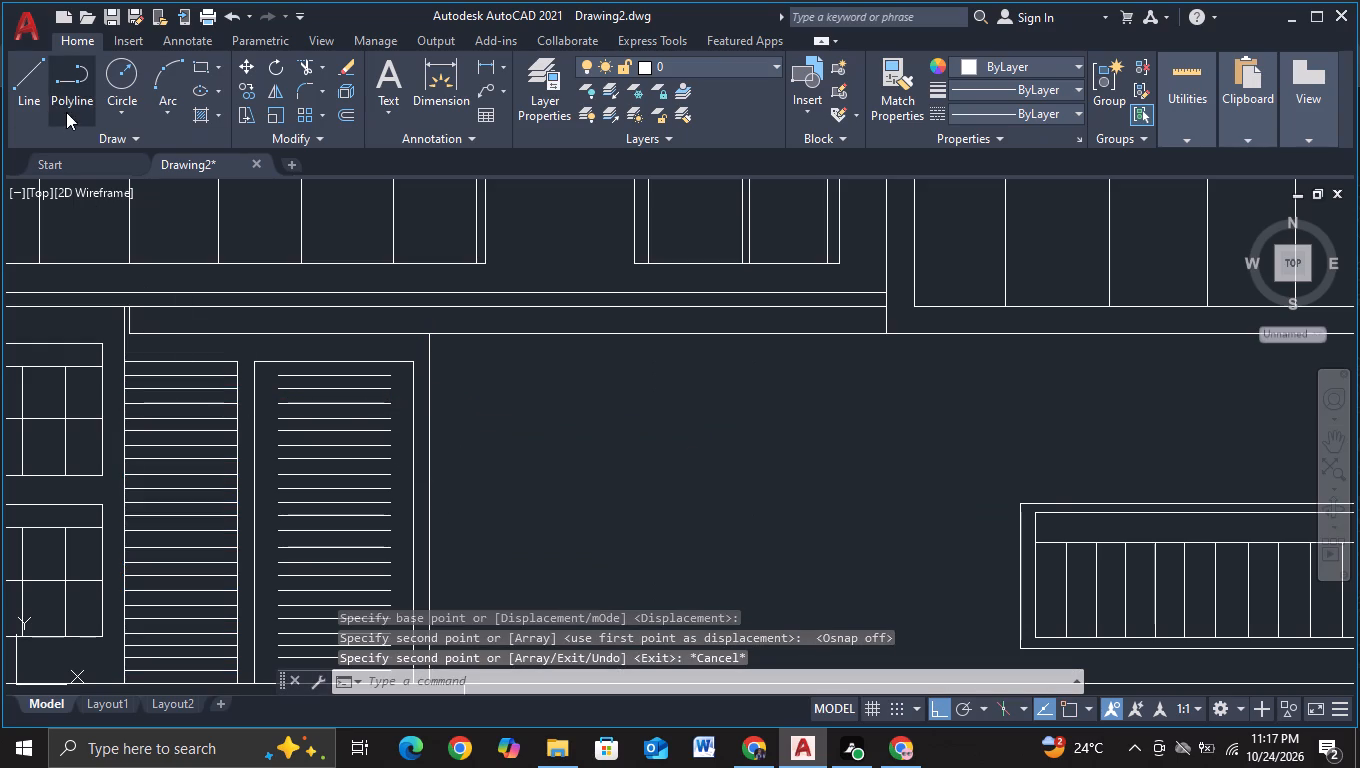
With object snap on, draw verticals from both ends of the copied slats' top line down past the bay's base line.
{"action": "left_click", "coordinate": [27, 84]}
{"action": "scroll", "coordinate": [271, 369], "scroll_direction": "up", "scroll_amount": 1}
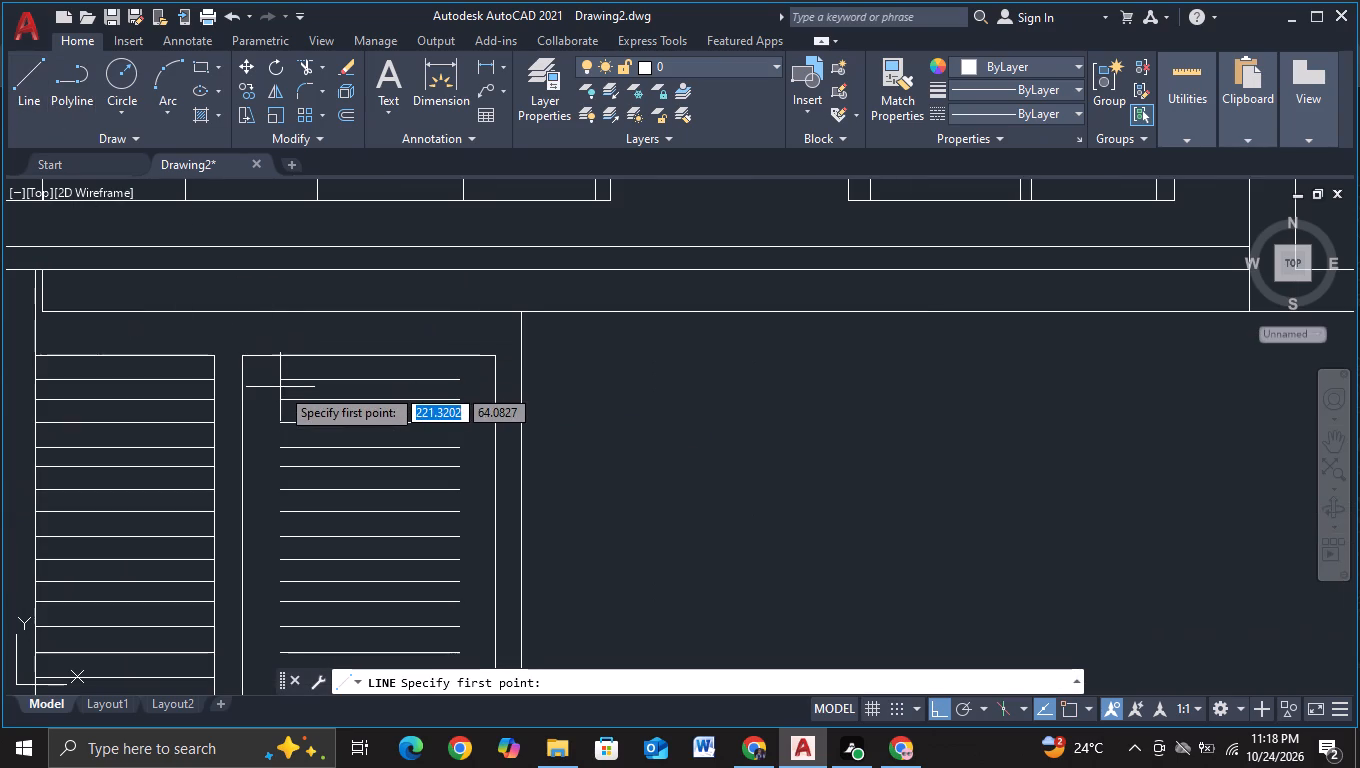
{"action": "key", "text": "F3"}
{"action": "left_click", "coordinate": [275, 380]}
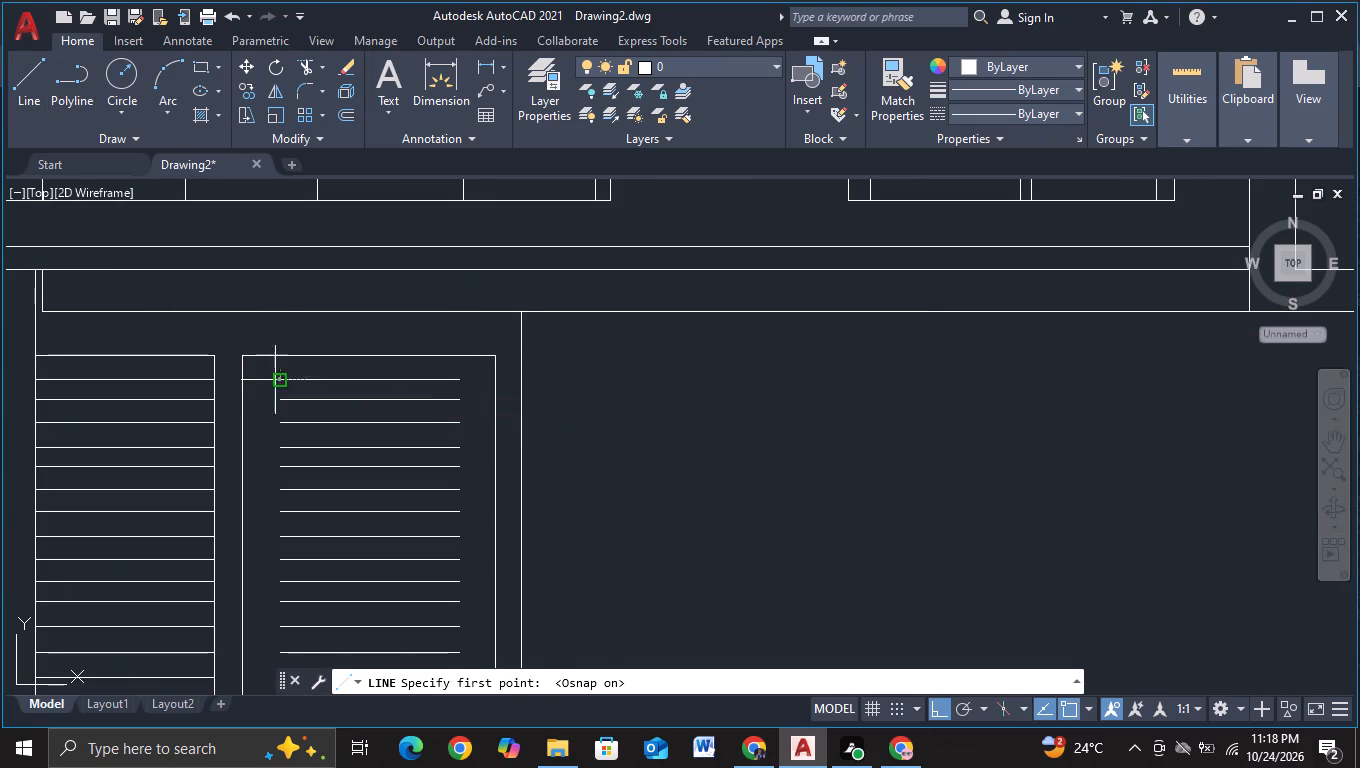
{"action": "scroll", "coordinate": [281, 553], "scroll_direction": "down", "scroll_amount": 1}
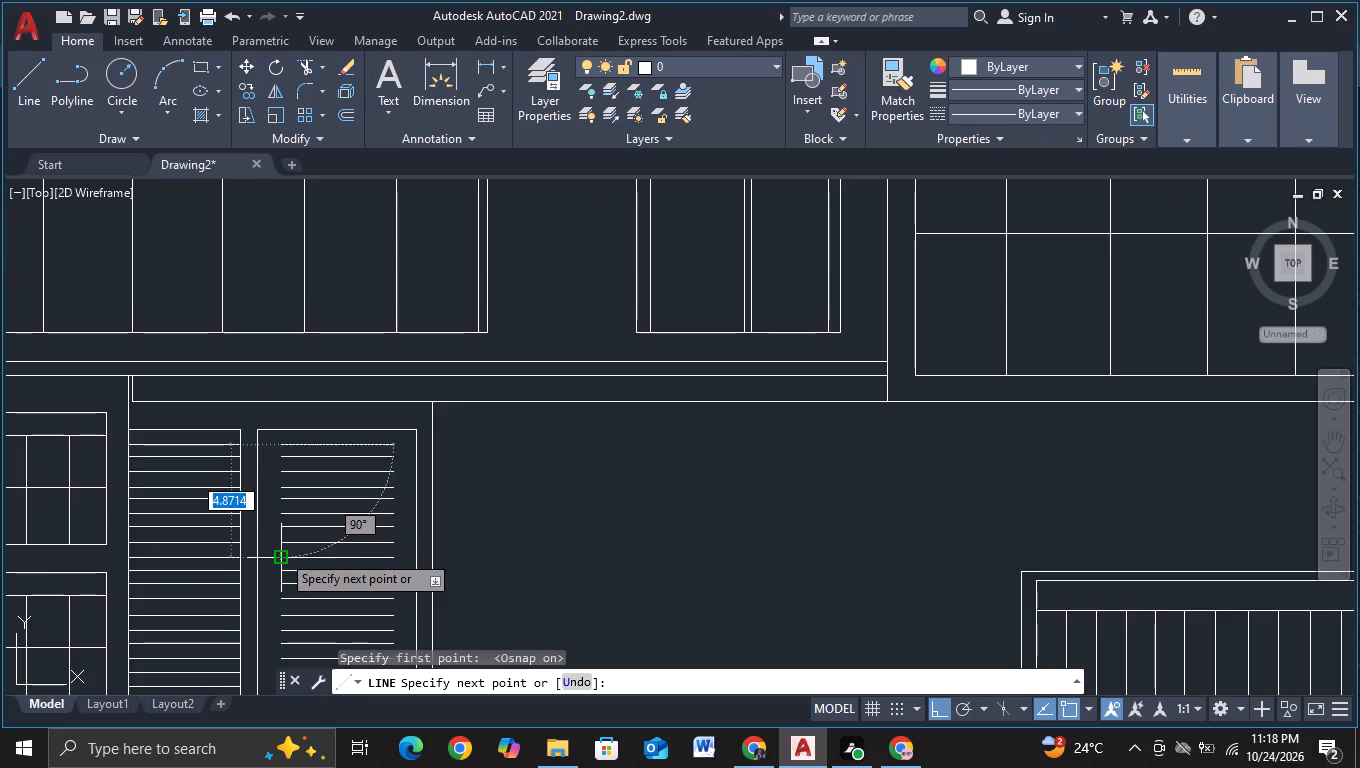
{"action": "middle_click_drag", "start_coordinate": [281, 553], "coordinate": [276, 370]}
{"action": "left_click", "coordinate": [256, 586]}
{"action": "key", "text": "Escape"}
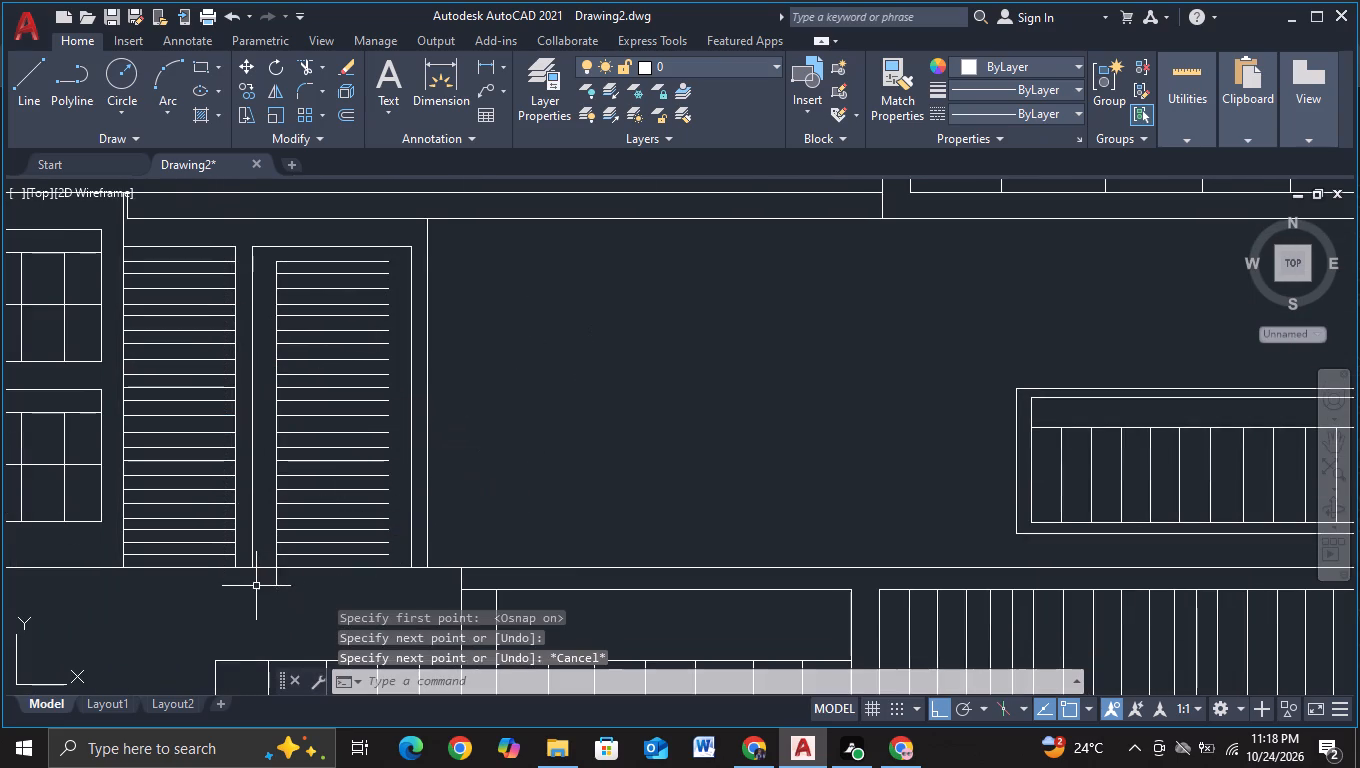
{"action": "left_click", "coordinate": [38, 86]}
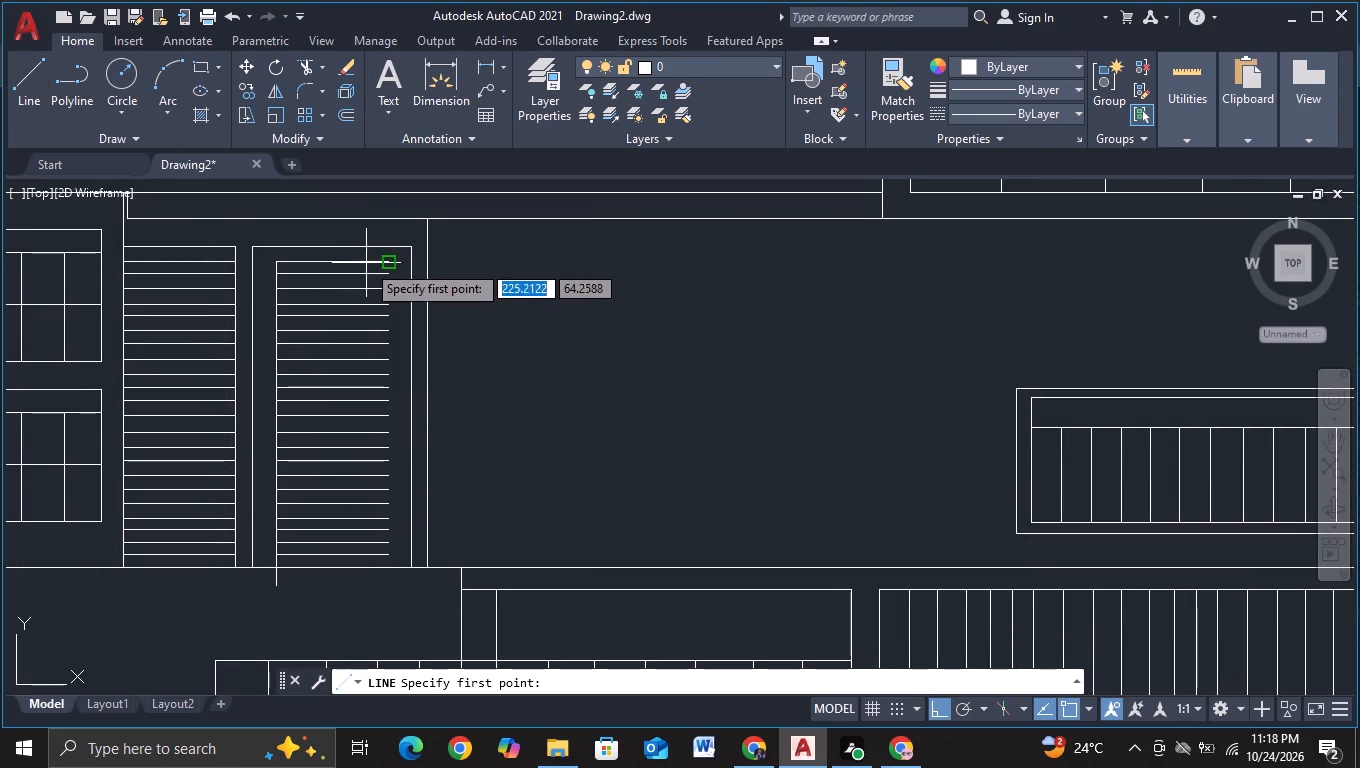
{"action": "left_click", "coordinate": [388, 265]}
{"action": "left_click", "coordinate": [321, 623]}
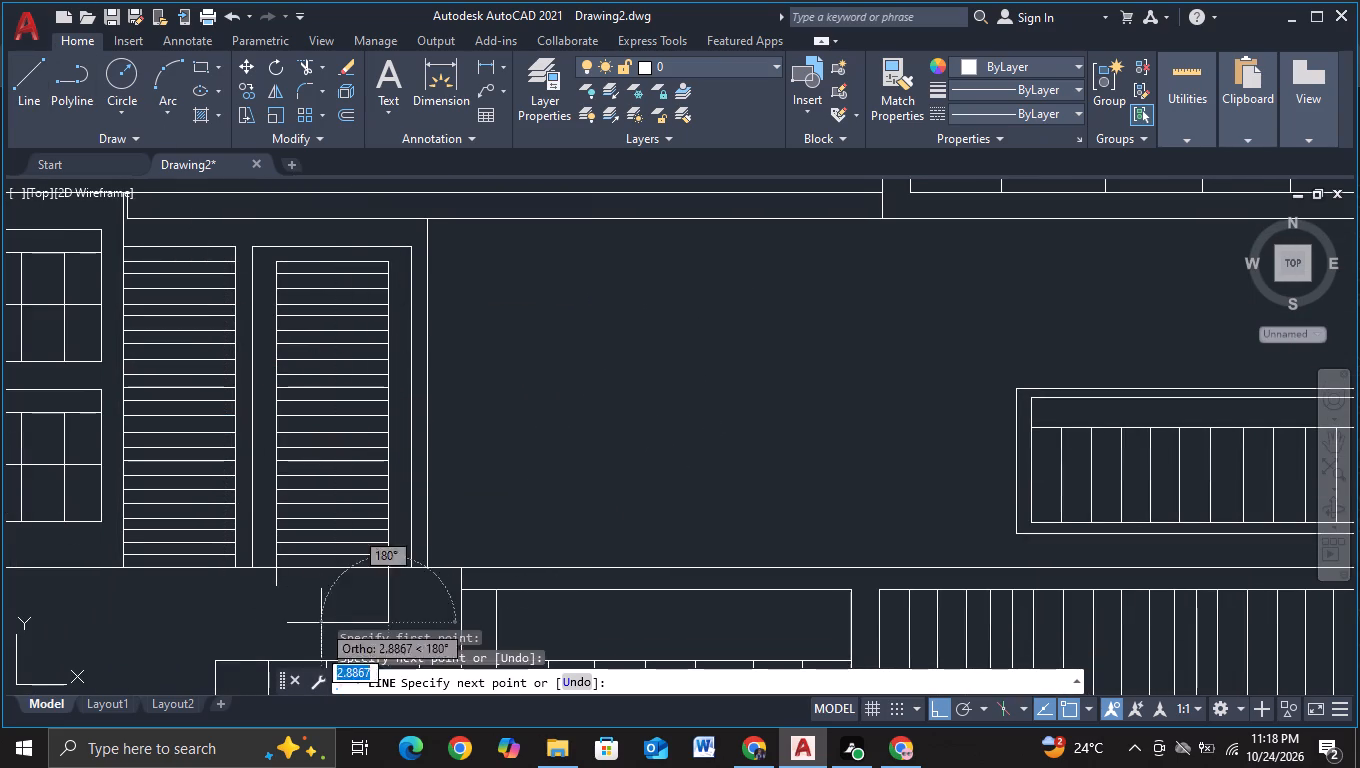
{"action": "key", "text": "Escape"}
Trim the ends of the two new verticals that extend below the bay's base line.
{"action": "left_click", "coordinate": [303, 68]}
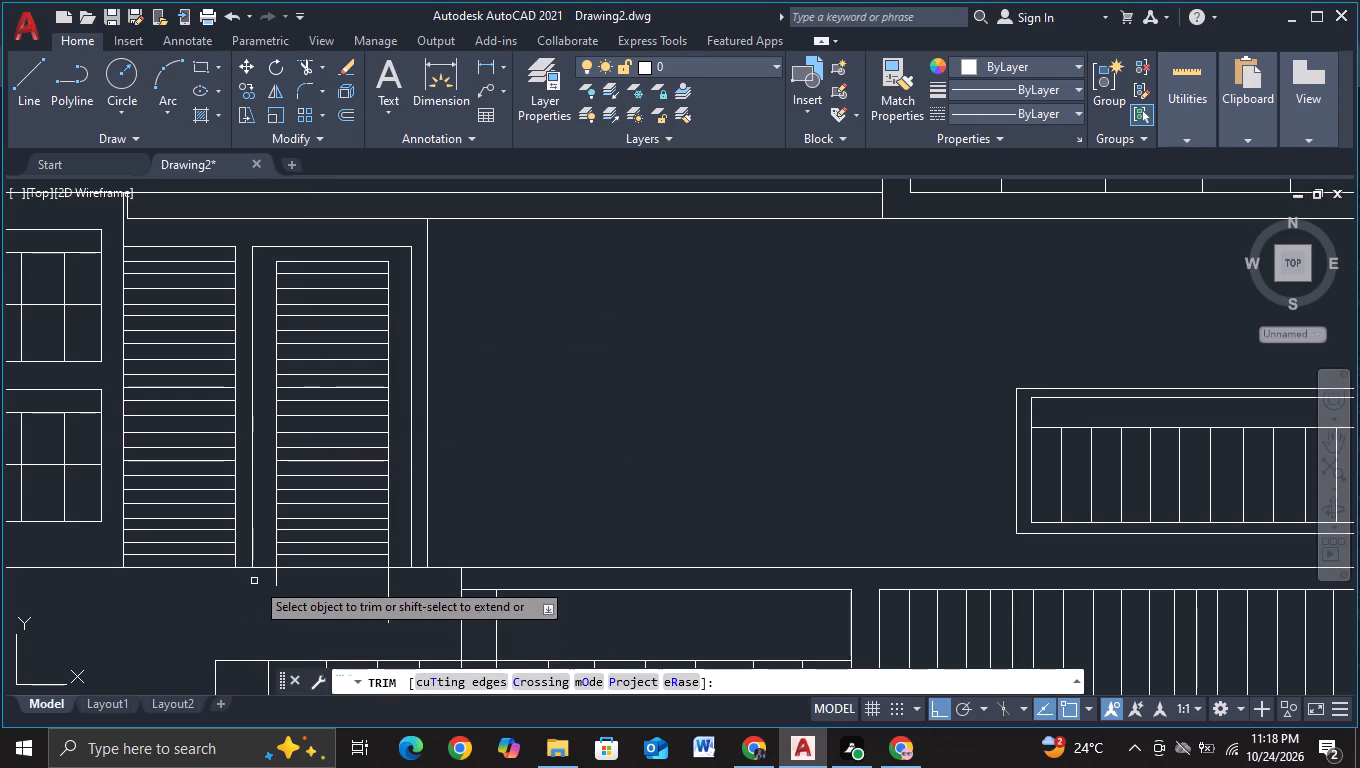
{"action": "left_click", "coordinate": [265, 581]}
{"action": "left_click", "coordinate": [398, 586]}
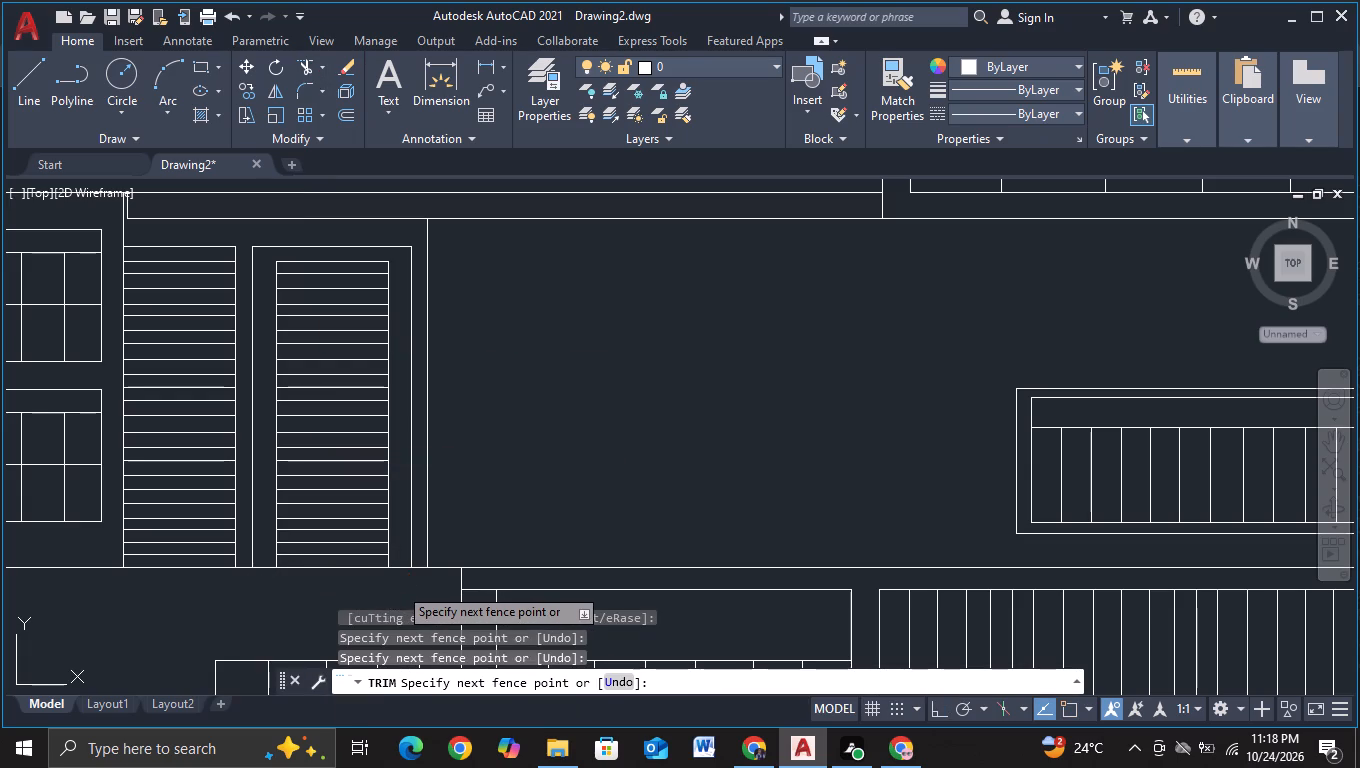
{"action": "key", "text": "Escape"}
Draw a three-sided outline about 18 units wide and 14 units tall, leftward from the central four-pane block's upper-left corner, overrunning its lower-right side.
{"action": "scroll", "coordinate": [549, 401], "scroll_direction": "down", "scroll_amount": 1}
{"action": "middle_click_drag", "start_coordinate": [549, 401], "coordinate": [495, 414]}
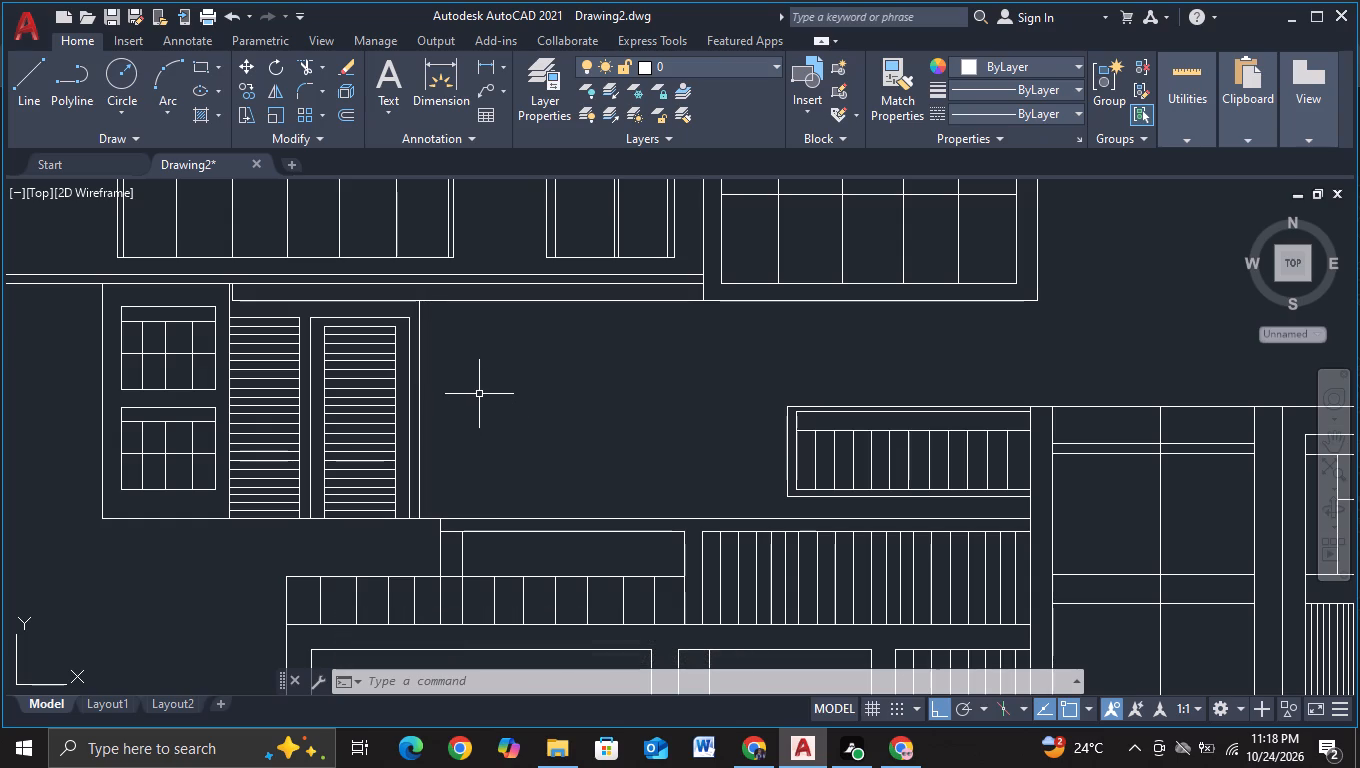
{"action": "scroll", "coordinate": [515, 409], "scroll_direction": "down", "scroll_amount": 1}
{"action": "middle_click_drag", "start_coordinate": [546, 423], "coordinate": [474, 448]}
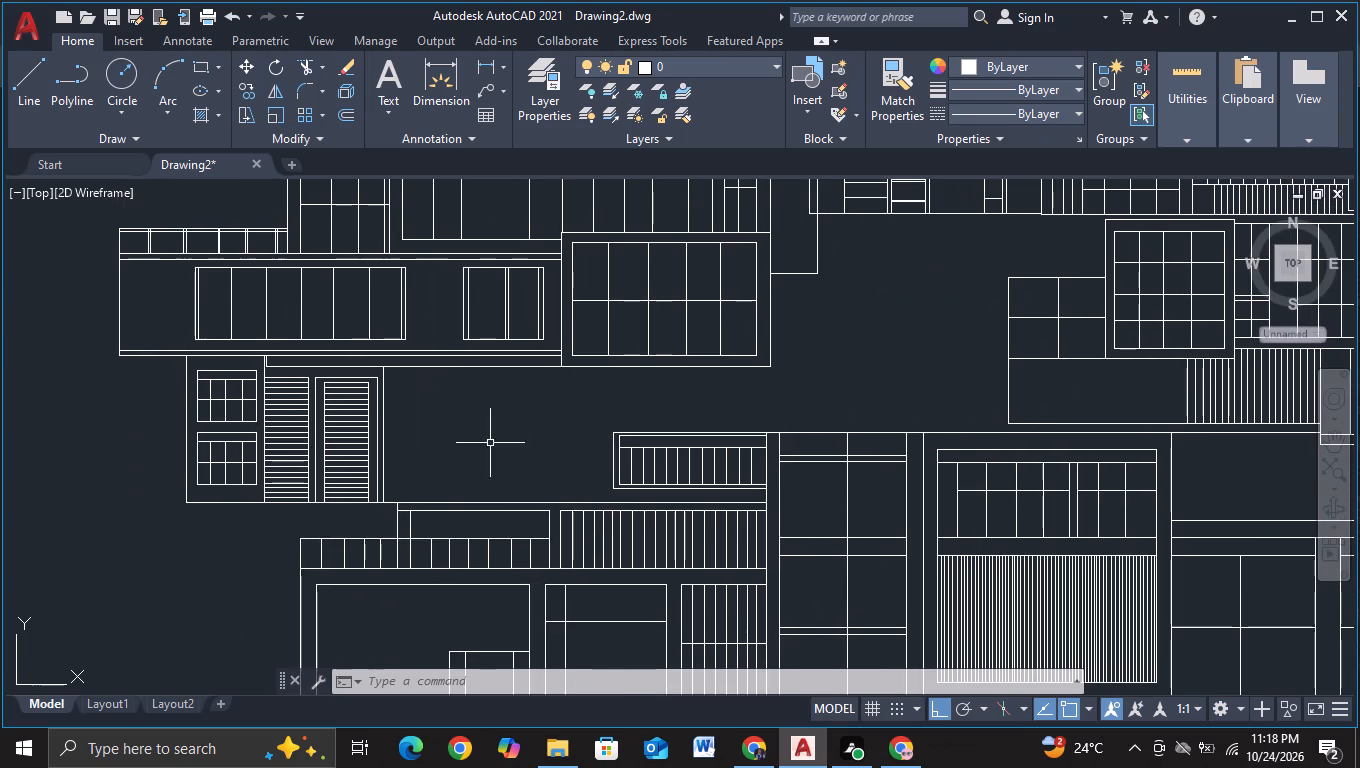
{"action": "middle_click_drag", "start_coordinate": [492, 443], "coordinate": [472, 479]}
{"action": "middle_click_drag", "start_coordinate": [485, 465], "coordinate": [351, 500]}
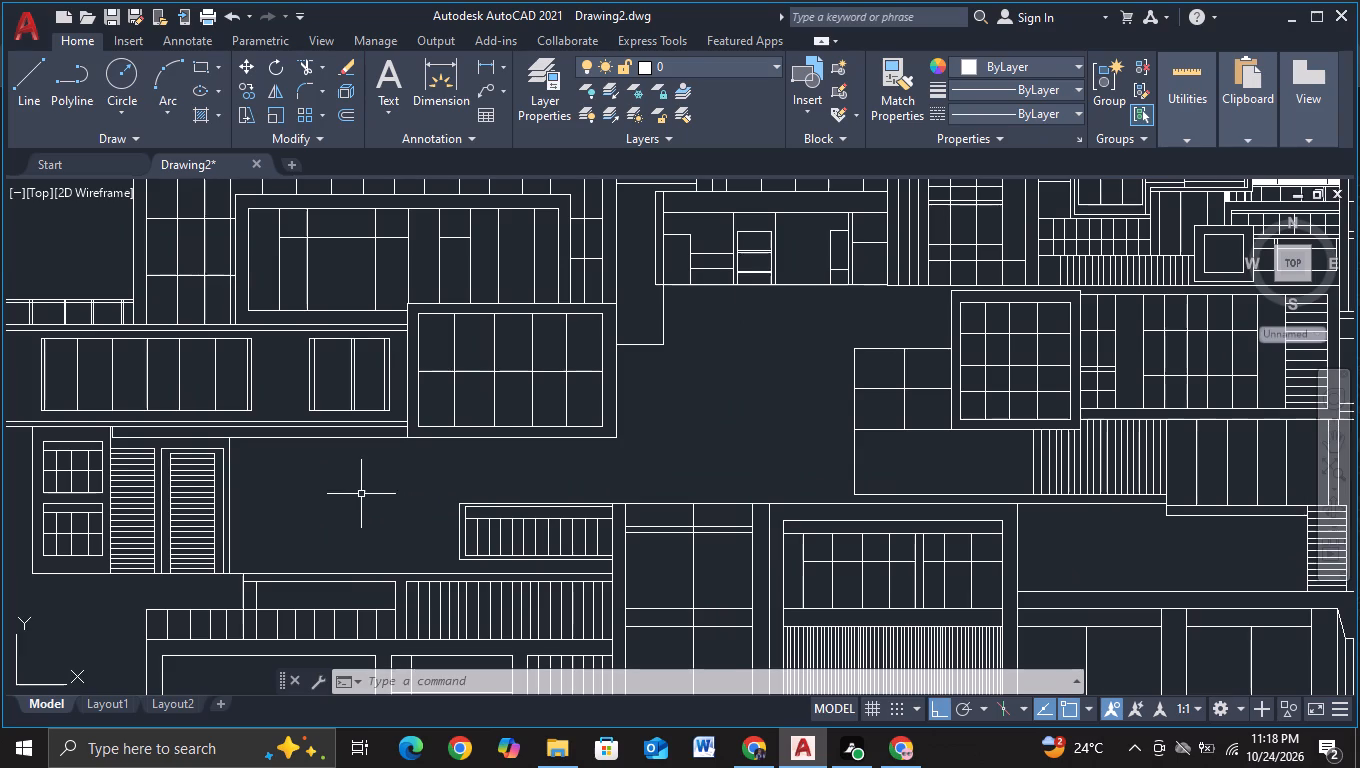
{"action": "middle_click_drag", "start_coordinate": [362, 494], "coordinate": [277, 529]}
{"action": "middle_click_drag", "start_coordinate": [581, 509], "coordinate": [484, 536]}
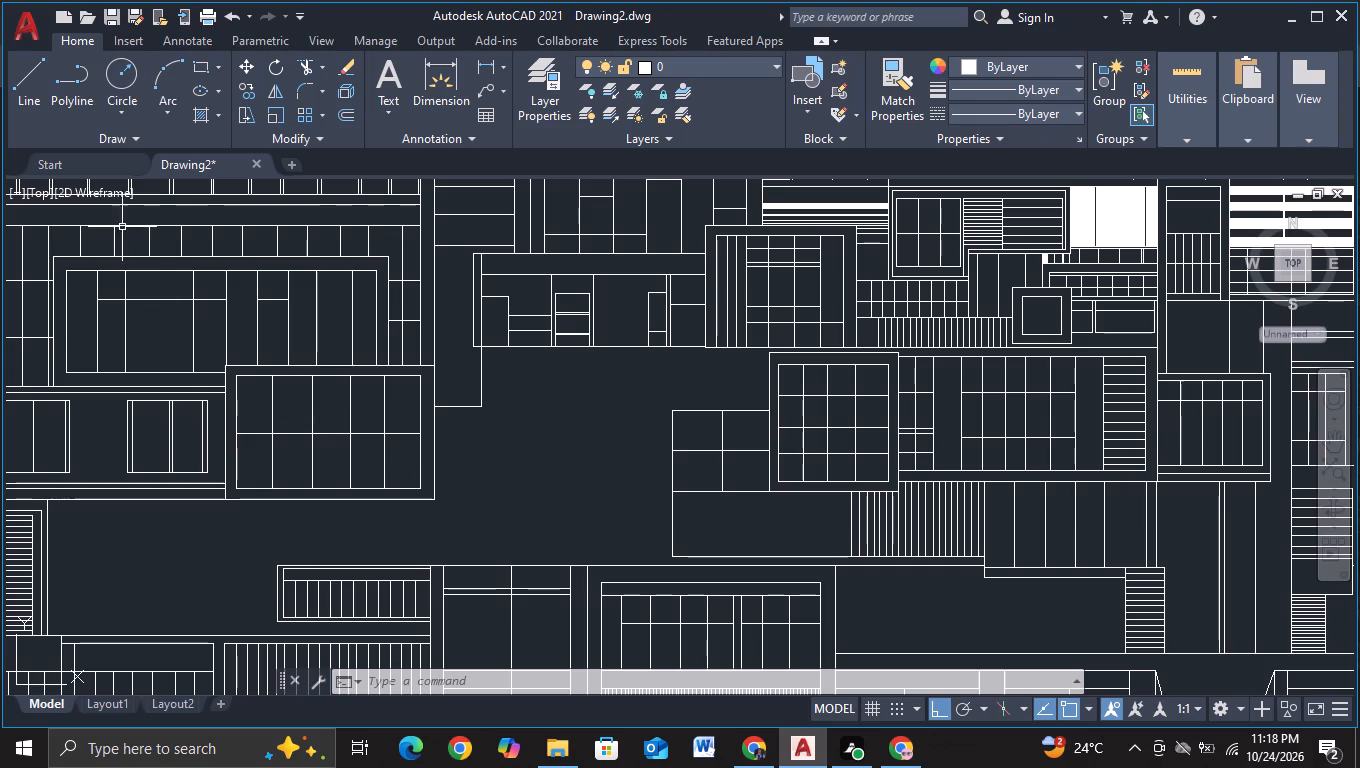
{"action": "left_click", "coordinate": [35, 114]}
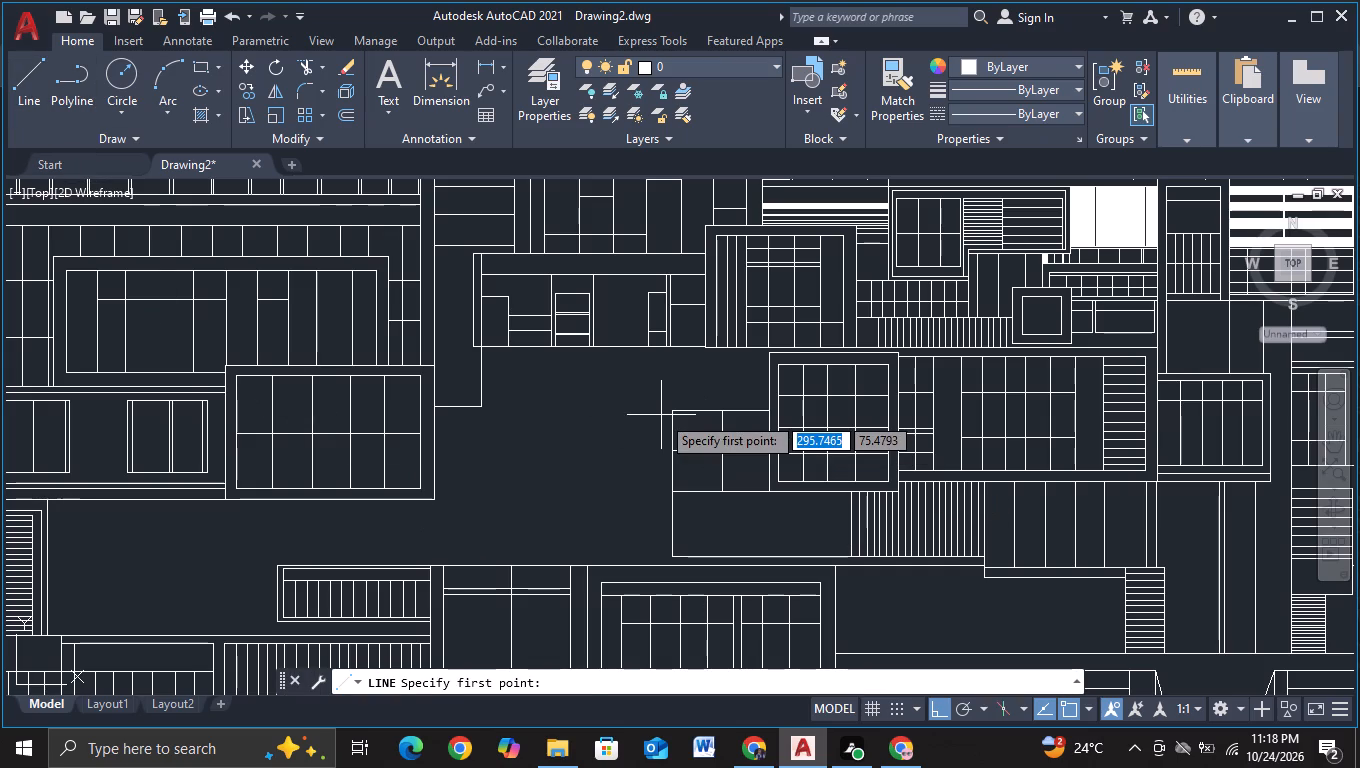
{"action": "key", "text": "F3"}
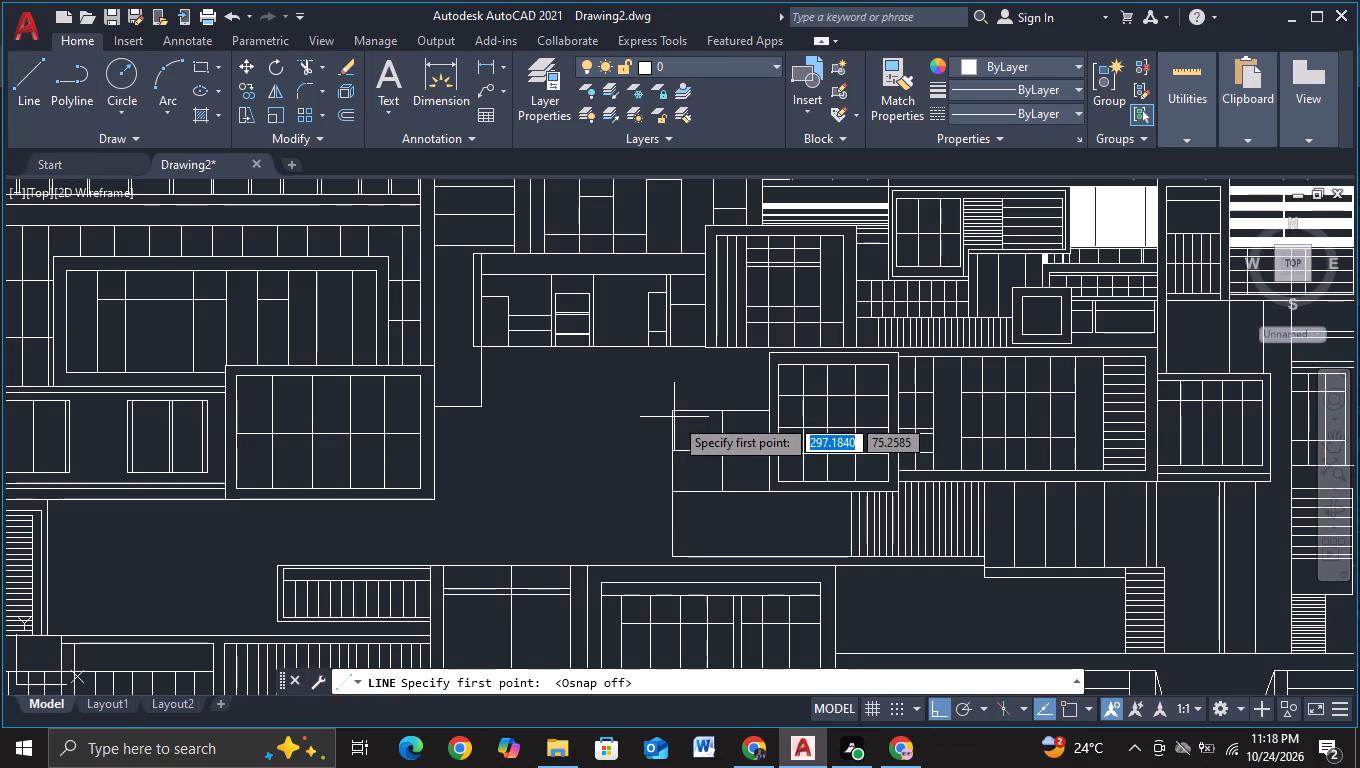
{"action": "key", "text": "F3"}
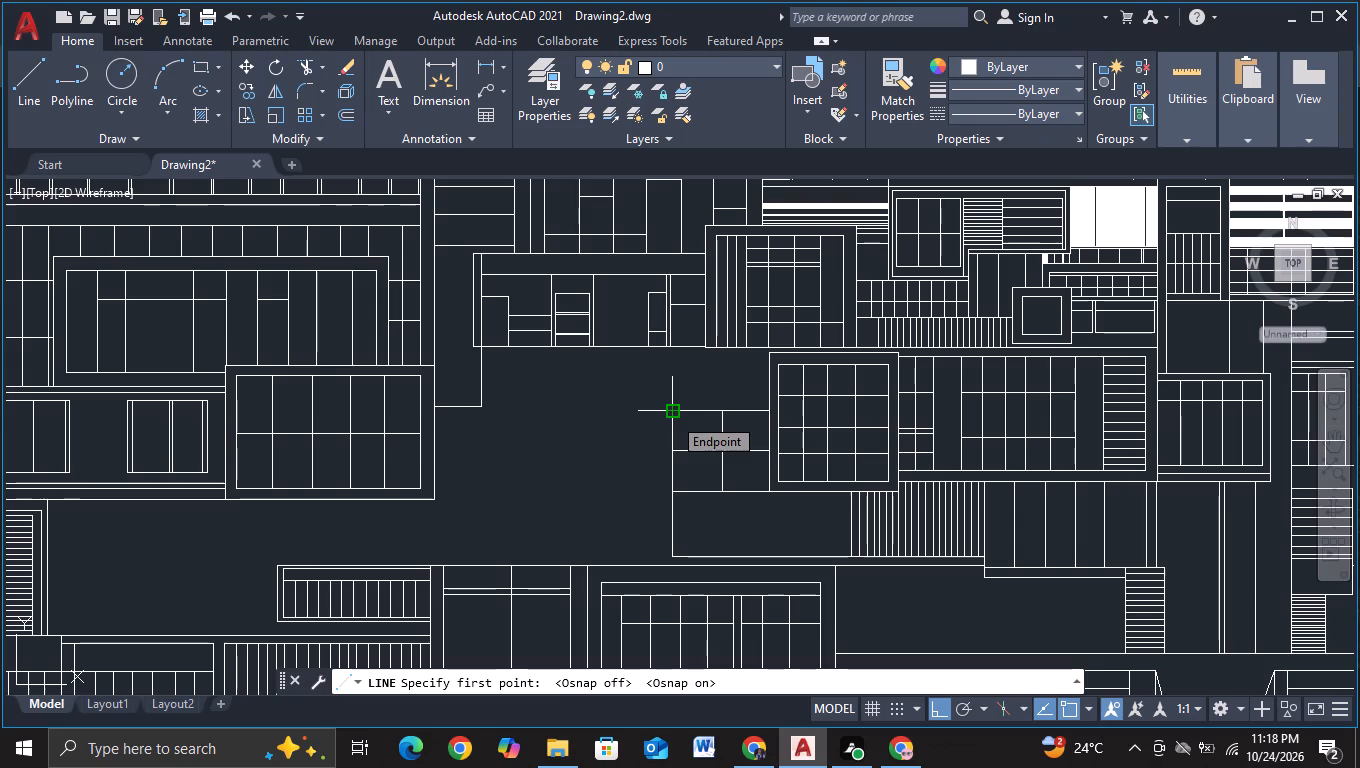
{"action": "left_click", "coordinate": [672, 416]}
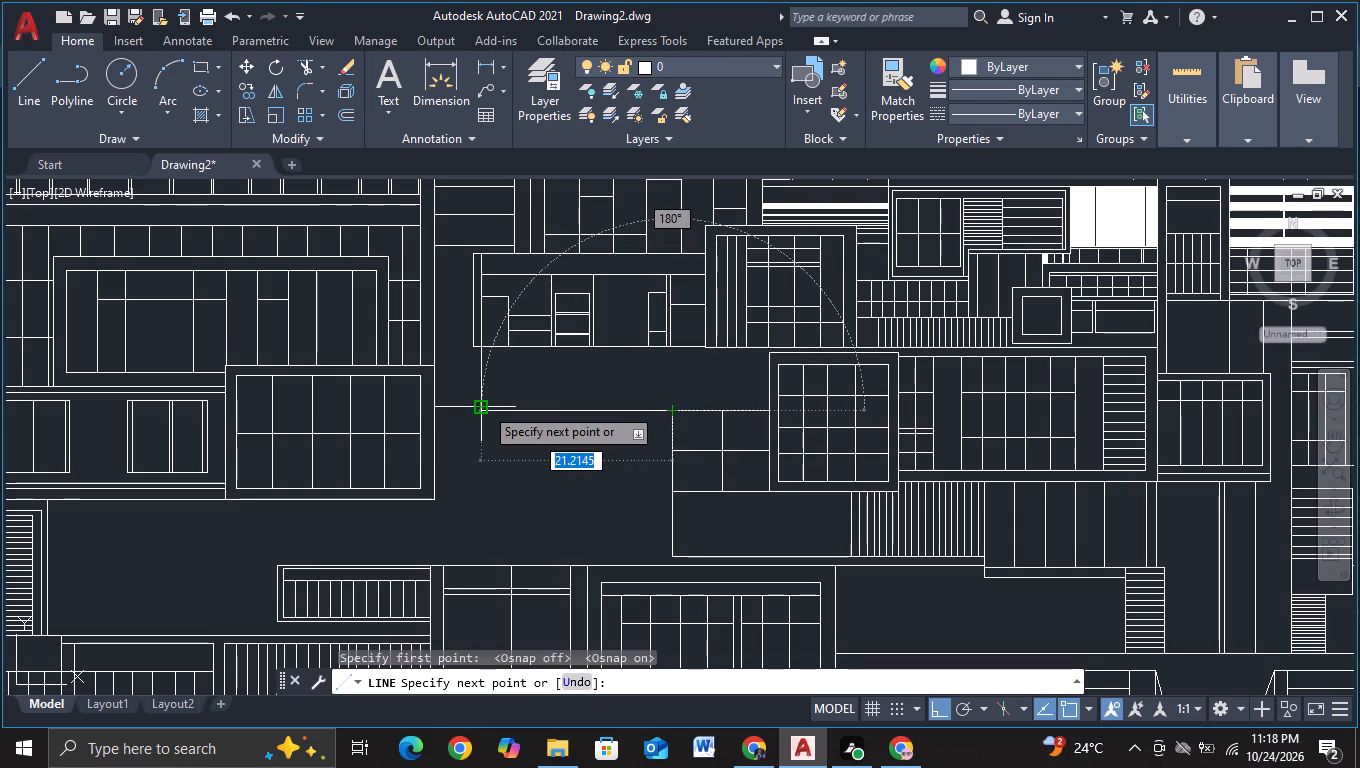
{"action": "scroll", "coordinate": [484, 406], "scroll_direction": "up", "scroll_amount": 2}
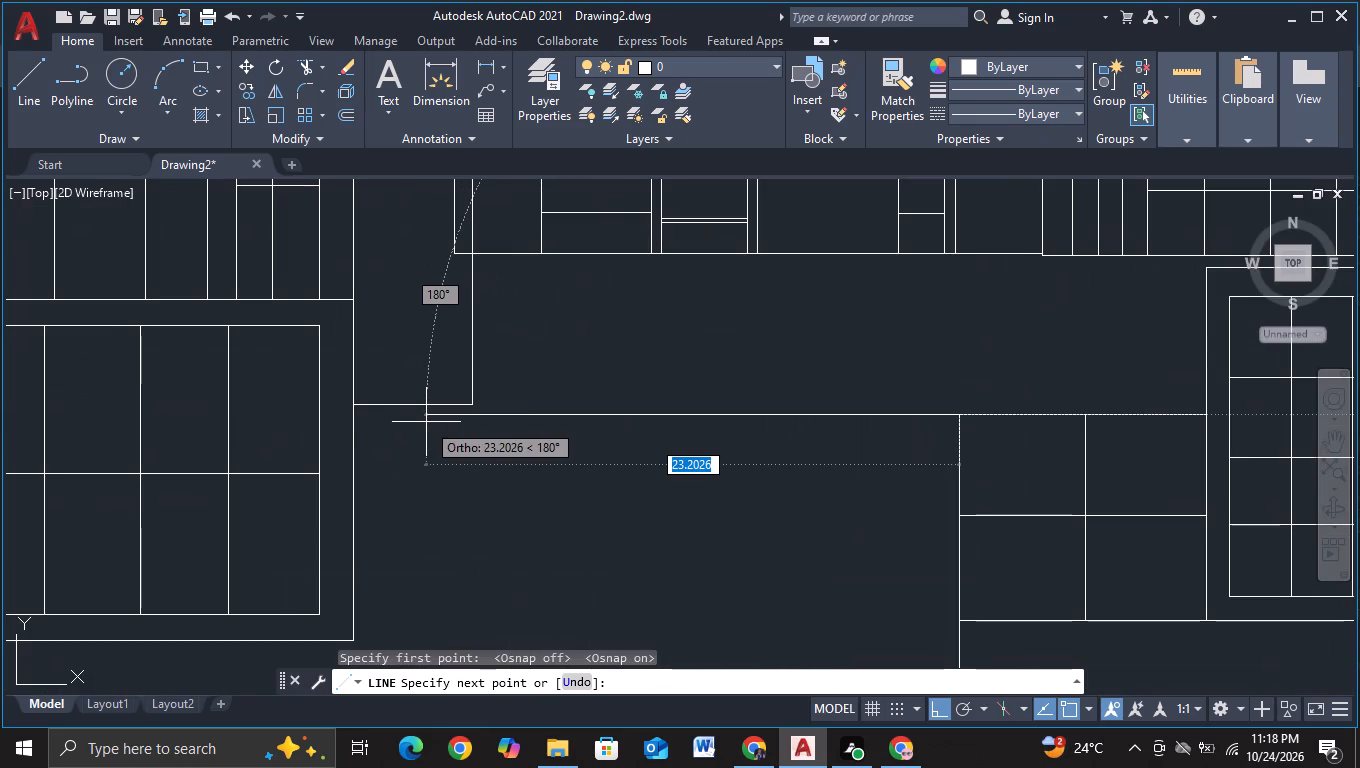
{"action": "left_click", "coordinate": [552, 459]}
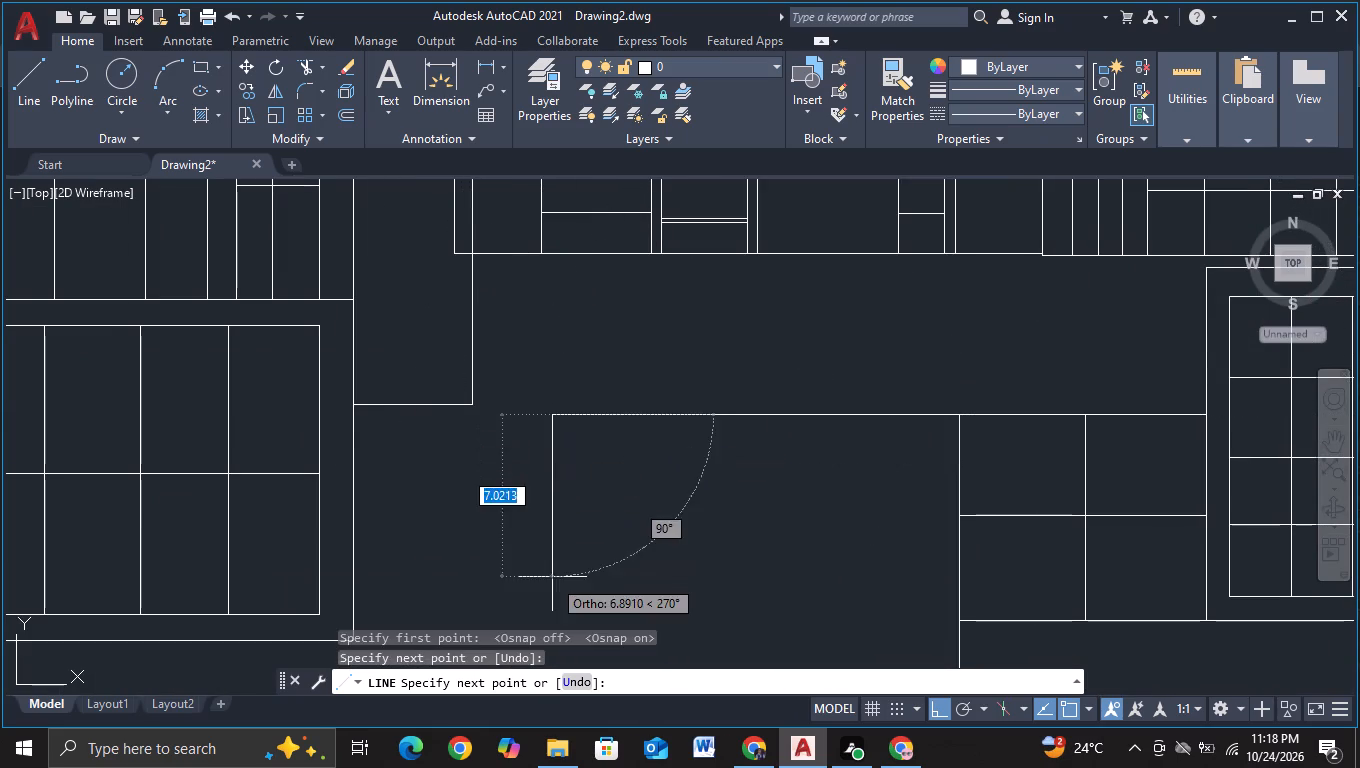
{"action": "middle_click_drag", "start_coordinate": [552, 578], "coordinate": [567, 343]}
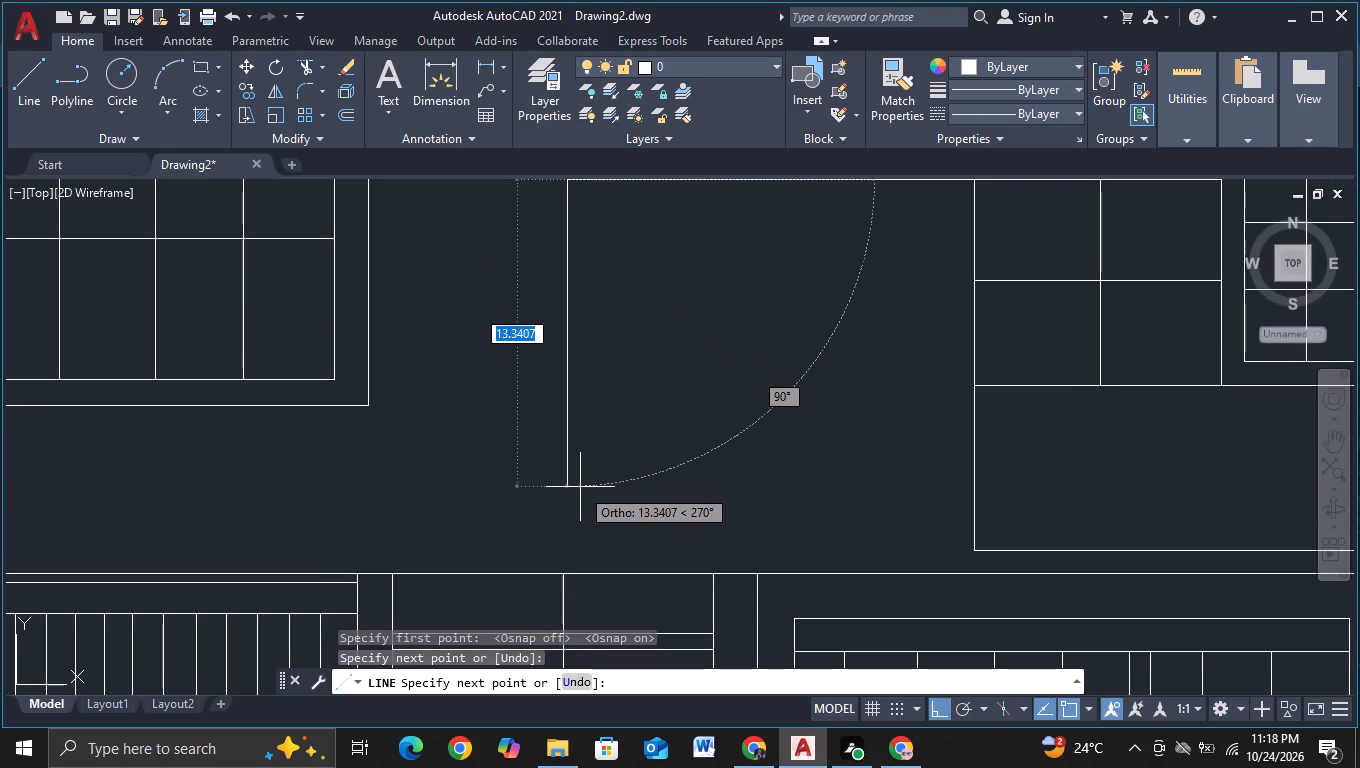
{"action": "left_click", "coordinate": [573, 509]}
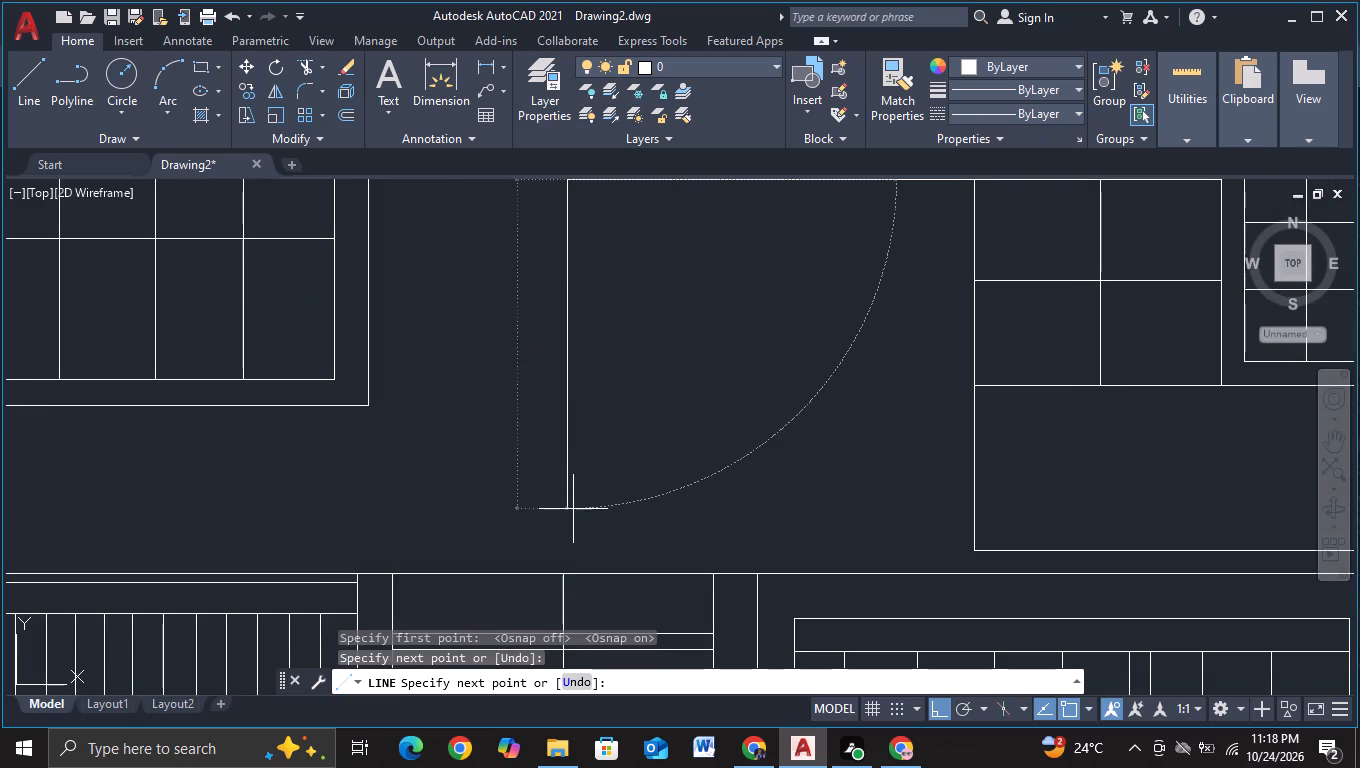
{"action": "left_click", "coordinate": [1031, 503]}
{"action": "key", "text": "Escape"}
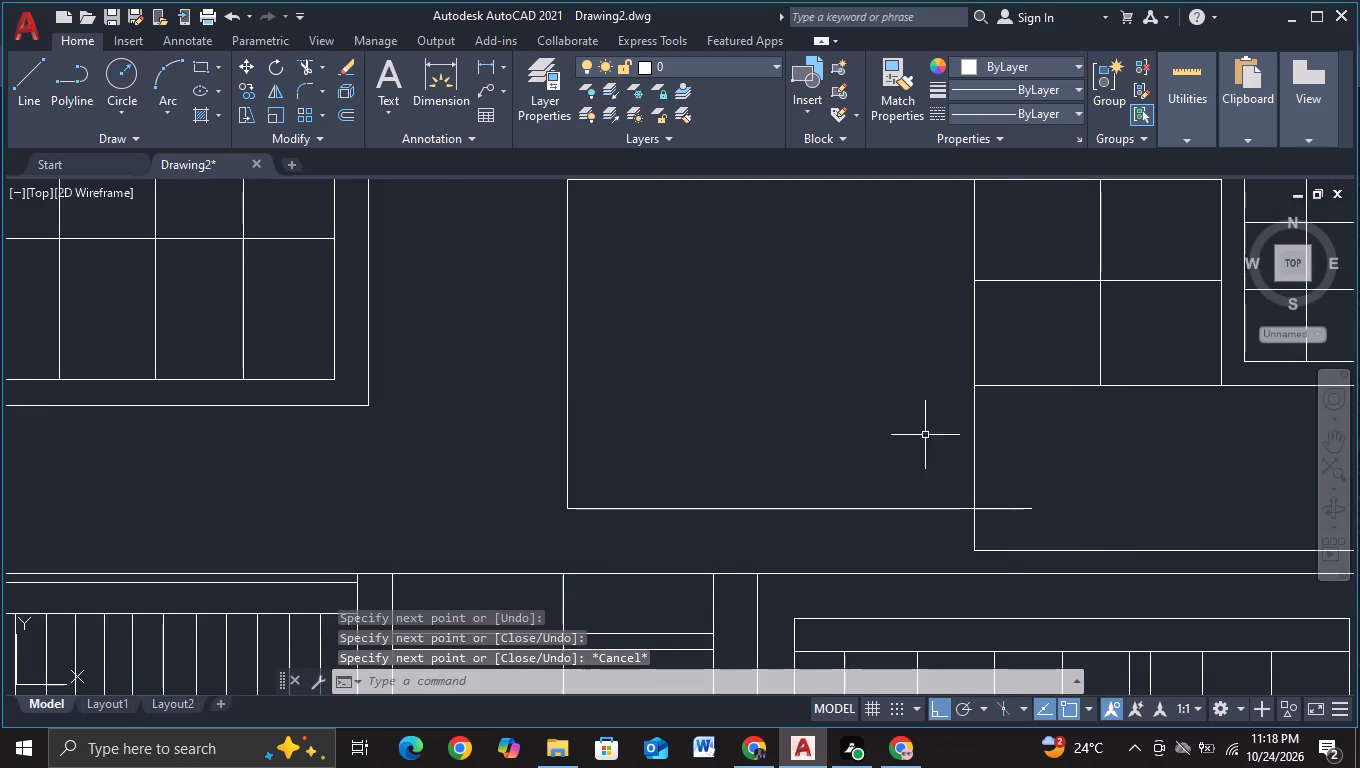
Trim the end of the new outline's bottom line where it overruns into the block below the four-pane window.
{"action": "left_click", "coordinate": [309, 74]}
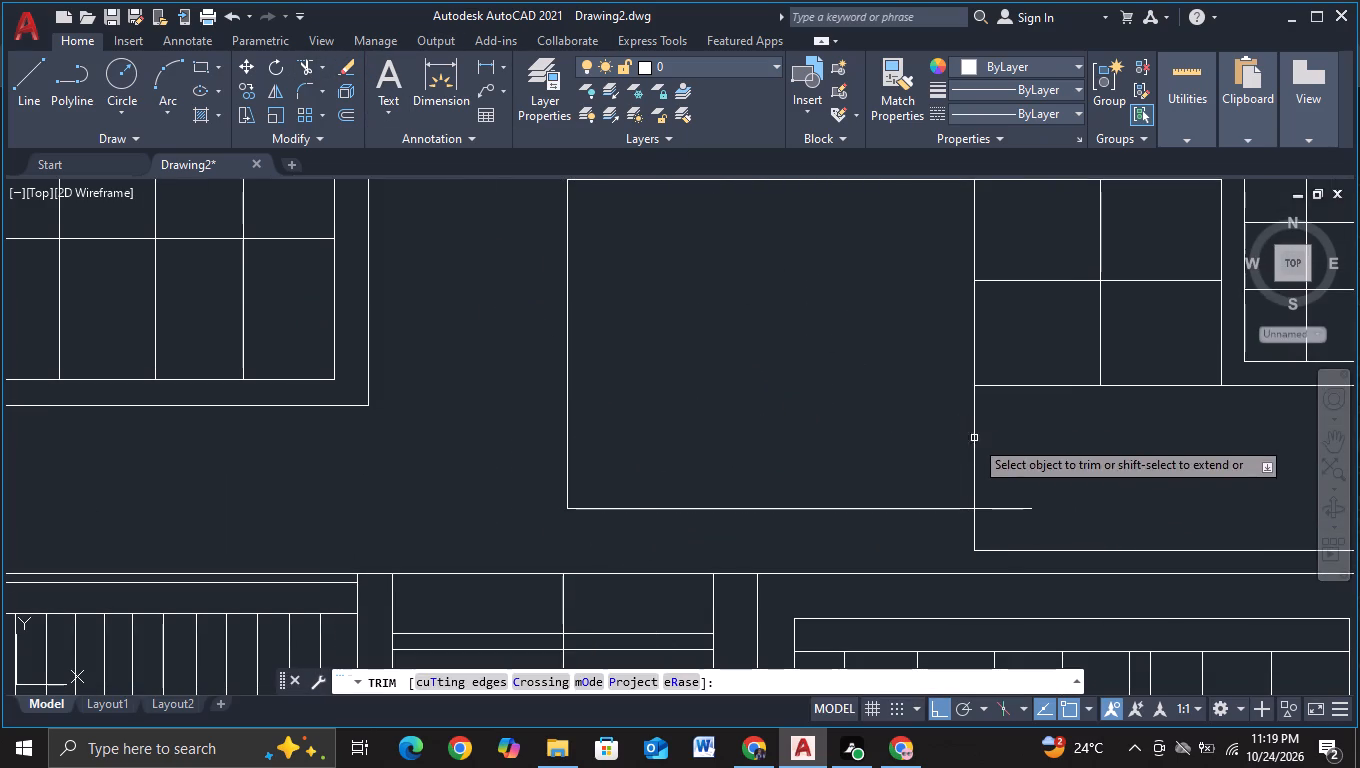
{"action": "left_click_drag", "start_coordinate": [1007, 455], "coordinate": [1007, 465]}
{"action": "left_click", "coordinate": [1006, 525]}
{"action": "key", "text": "Escape"}
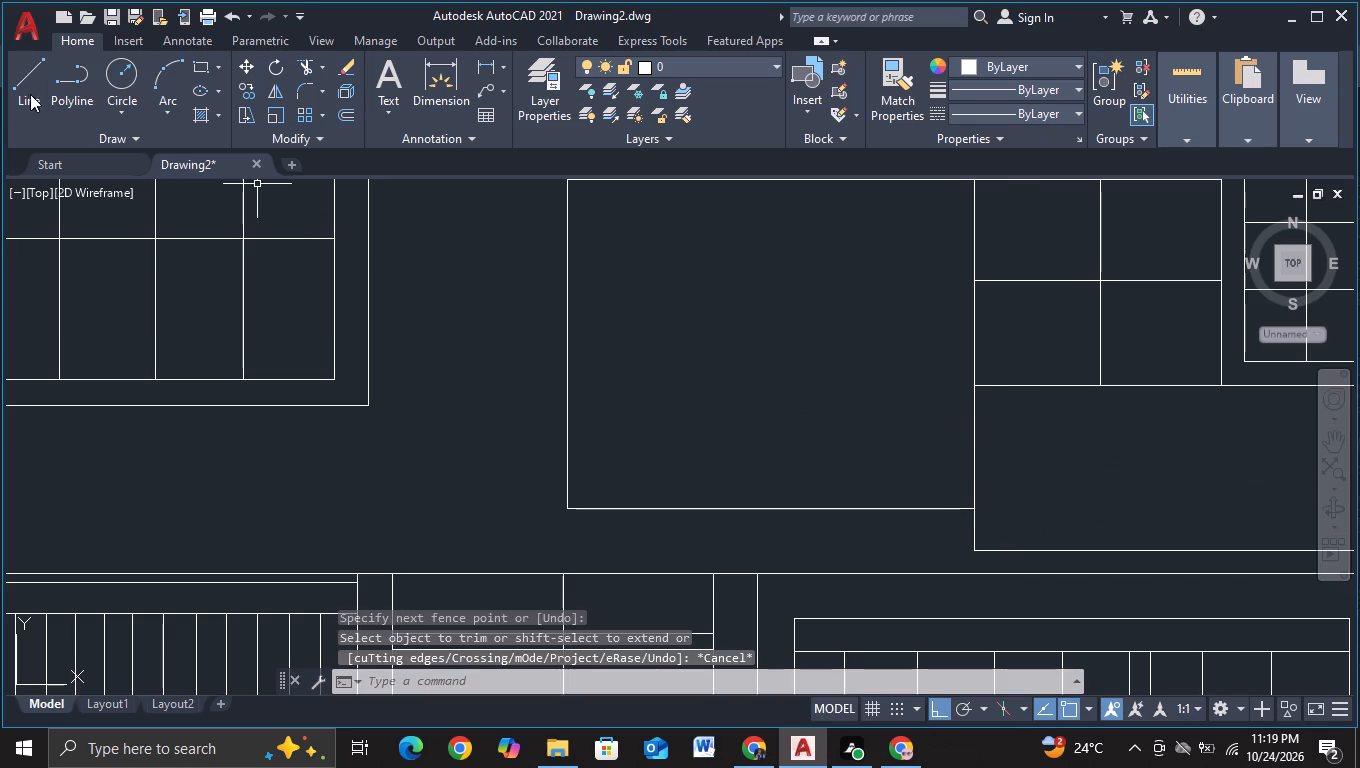
With object snap off, draw an inner rectangular frame about 16 units wide and 12 units tall, inset evenly within the new block.
{"action": "left_click", "coordinate": [32, 93]}
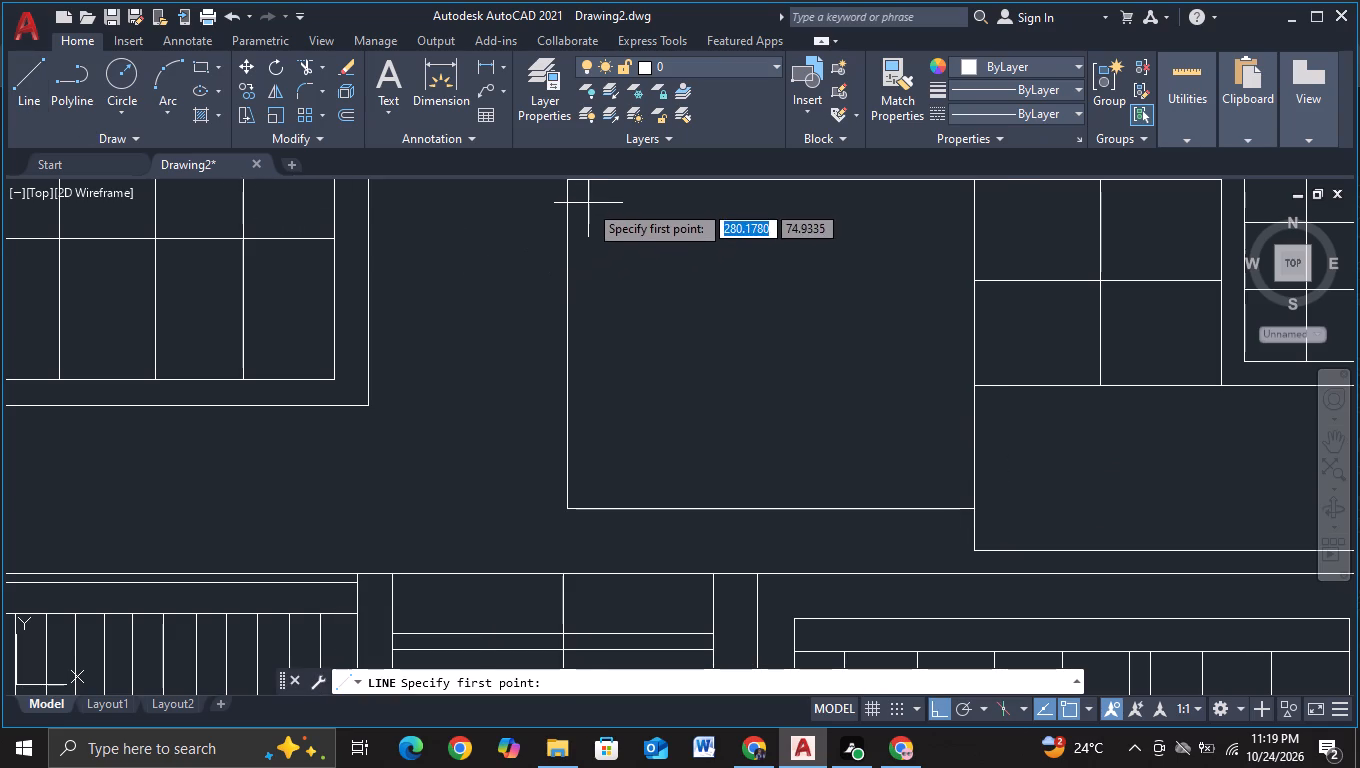
{"action": "left_click", "coordinate": [588, 203]}
{"action": "key", "text": "F3"}
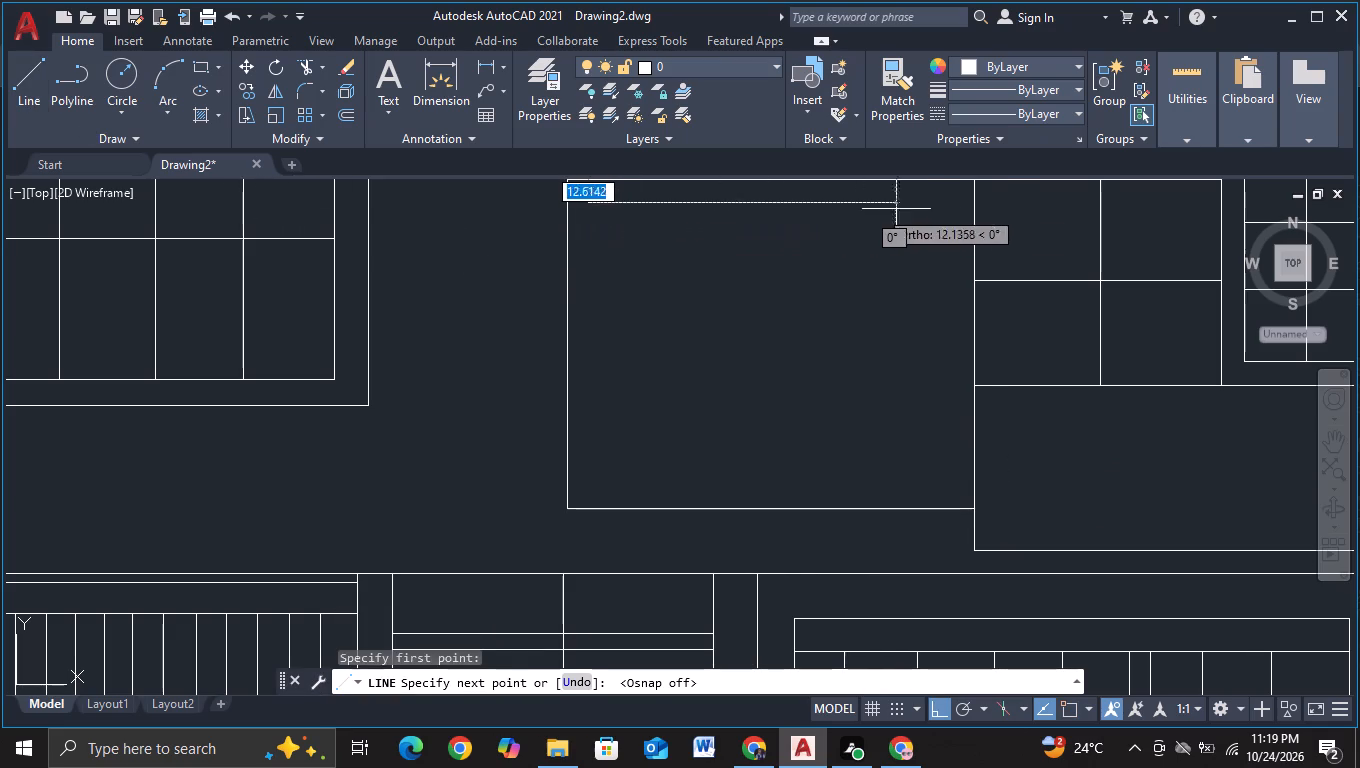
{"action": "left_click", "coordinate": [951, 214]}
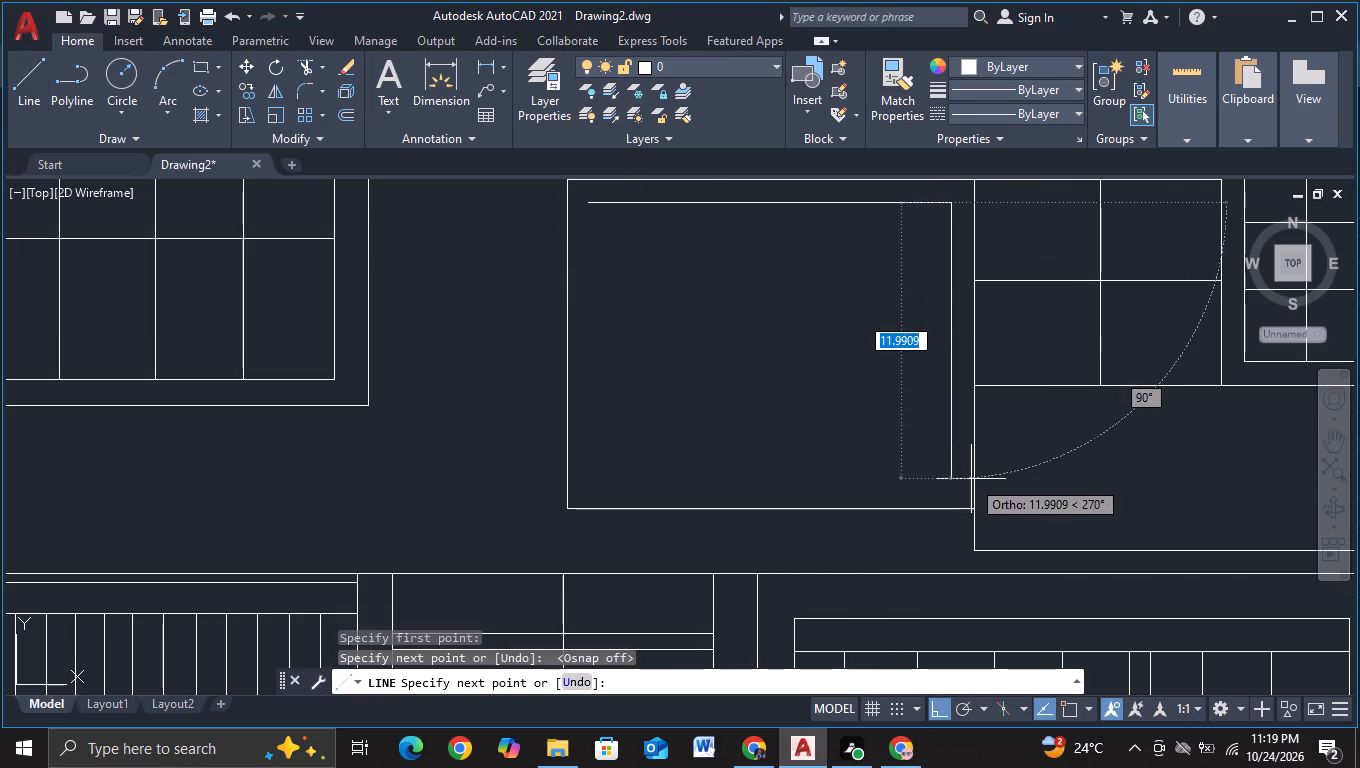
{"action": "left_click", "coordinate": [965, 489]}
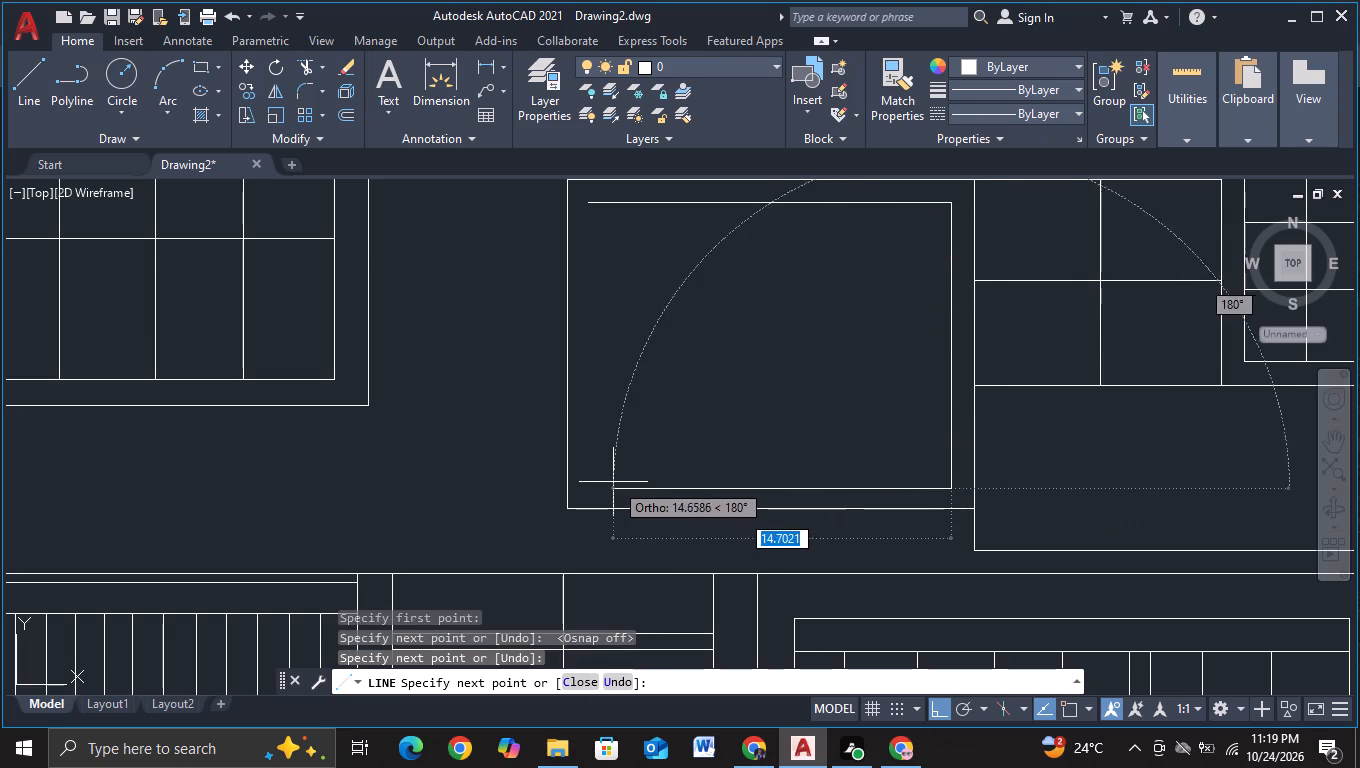
{"action": "left_click", "coordinate": [590, 482]}
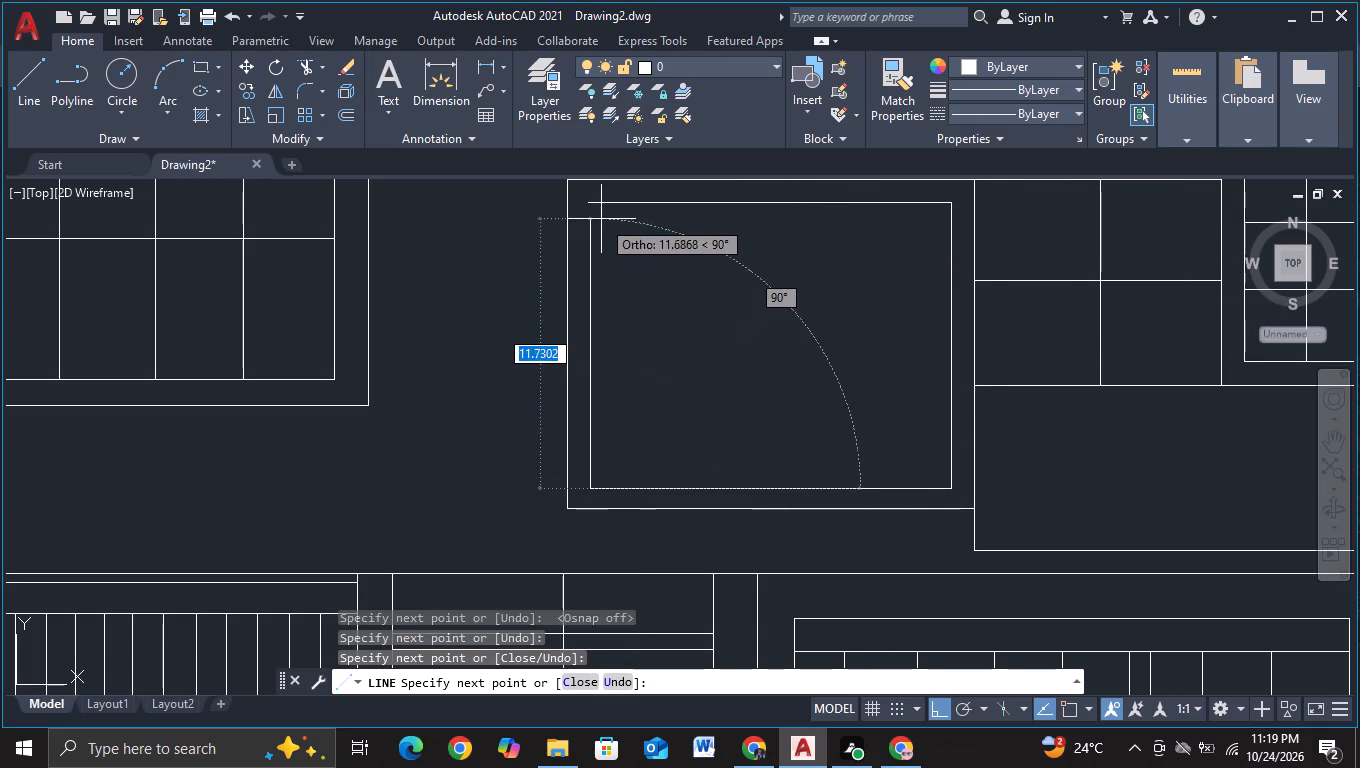
{"action": "left_click", "coordinate": [600, 193]}
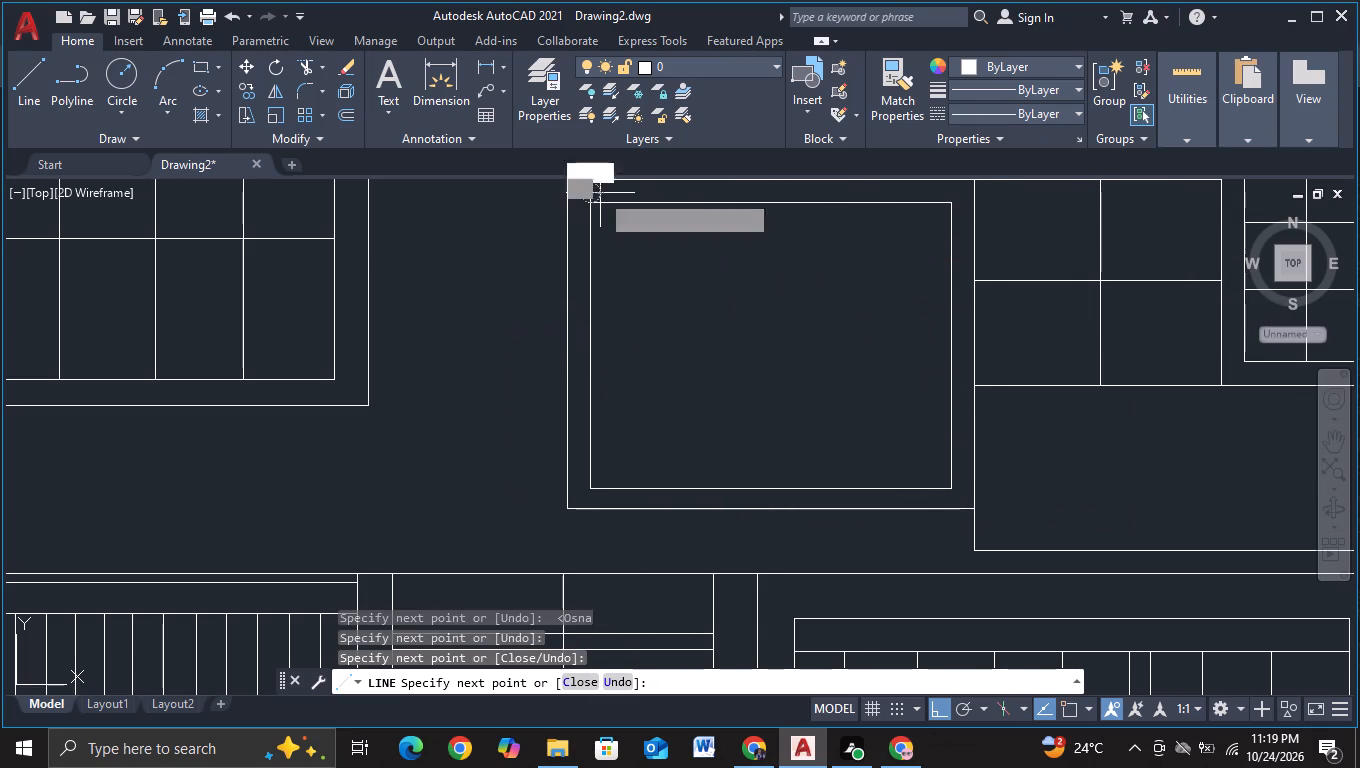
{"action": "key", "text": "Escape"}
Trim the overrunning line ends at the inner frame's upper-left corner.
{"action": "left_click", "coordinate": [305, 64]}
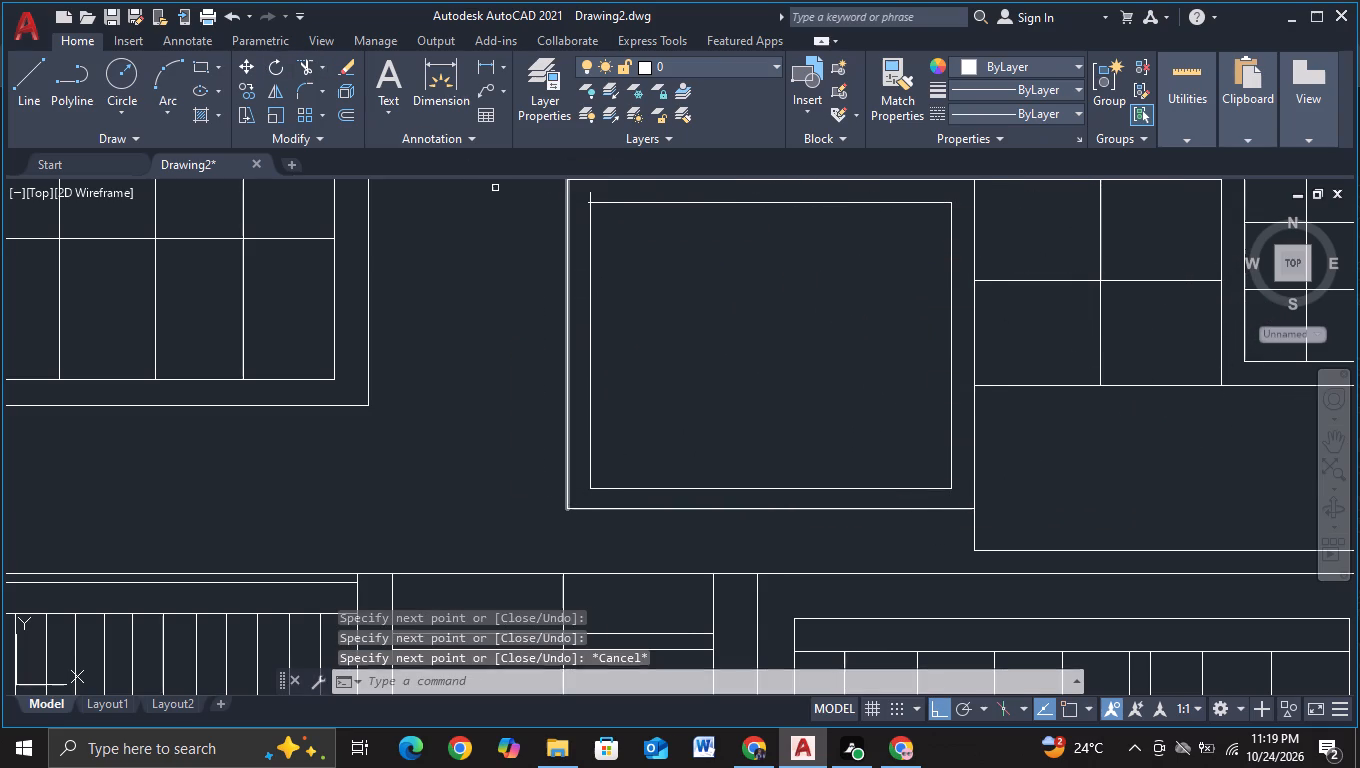
{"action": "scroll", "coordinate": [521, 234], "scroll_direction": "up", "scroll_amount": 2}
{"action": "middle_click_drag", "start_coordinate": [659, 261], "coordinate": [654, 407]}
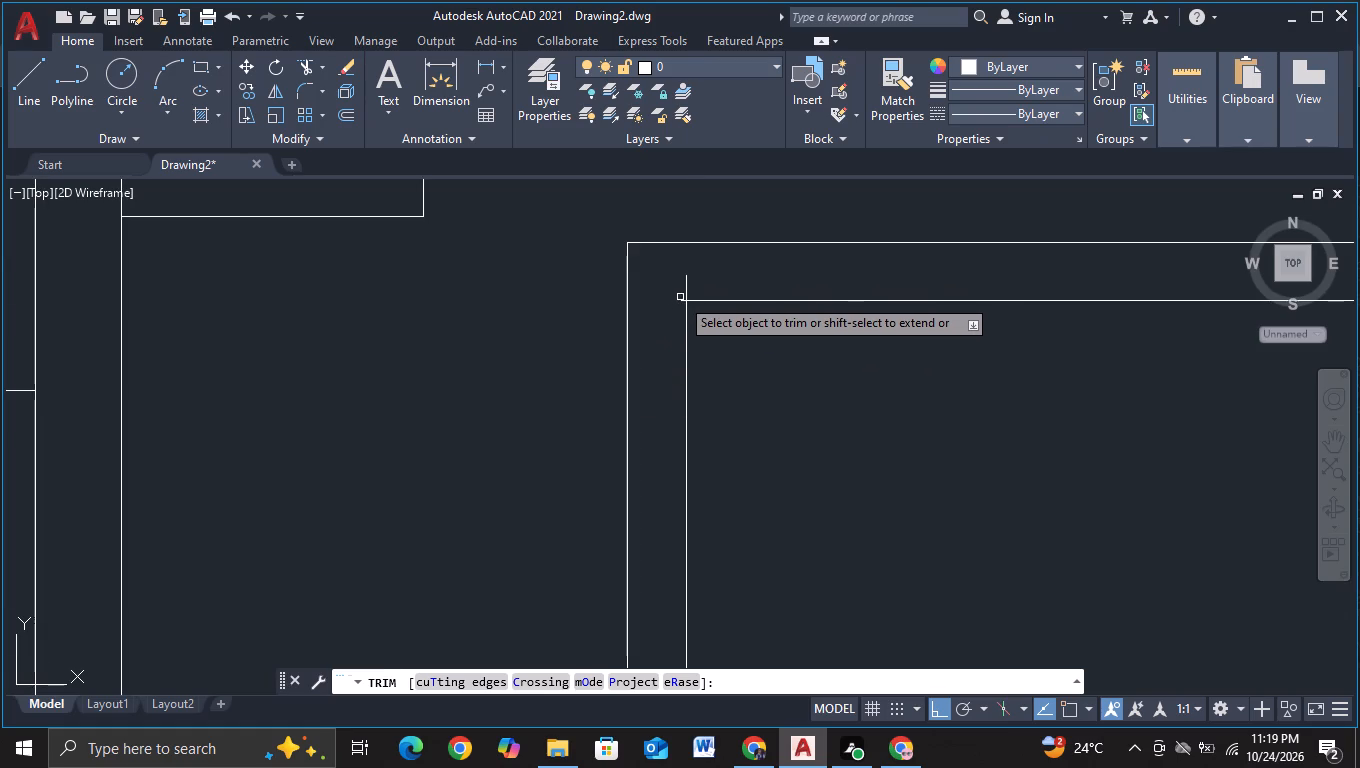
{"action": "left_click", "coordinate": [680, 297]}
{"action": "left_click", "coordinate": [700, 288]}
{"action": "left_click", "coordinate": [682, 304]}
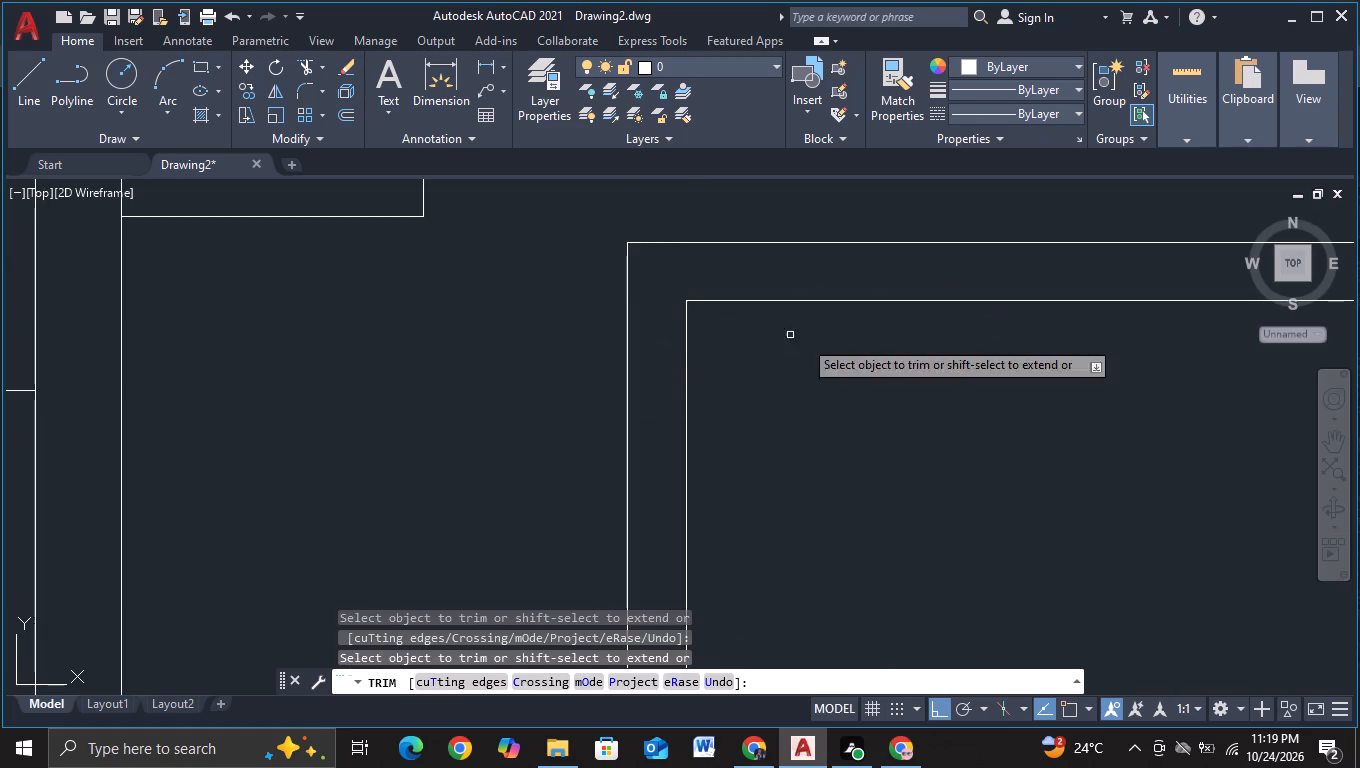
{"action": "scroll", "coordinate": [845, 362], "scroll_direction": "down", "scroll_amount": 2}
{"action": "middle_click_drag", "start_coordinate": [883, 428], "coordinate": [593, 380]}
{"action": "key", "text": "Escape"}
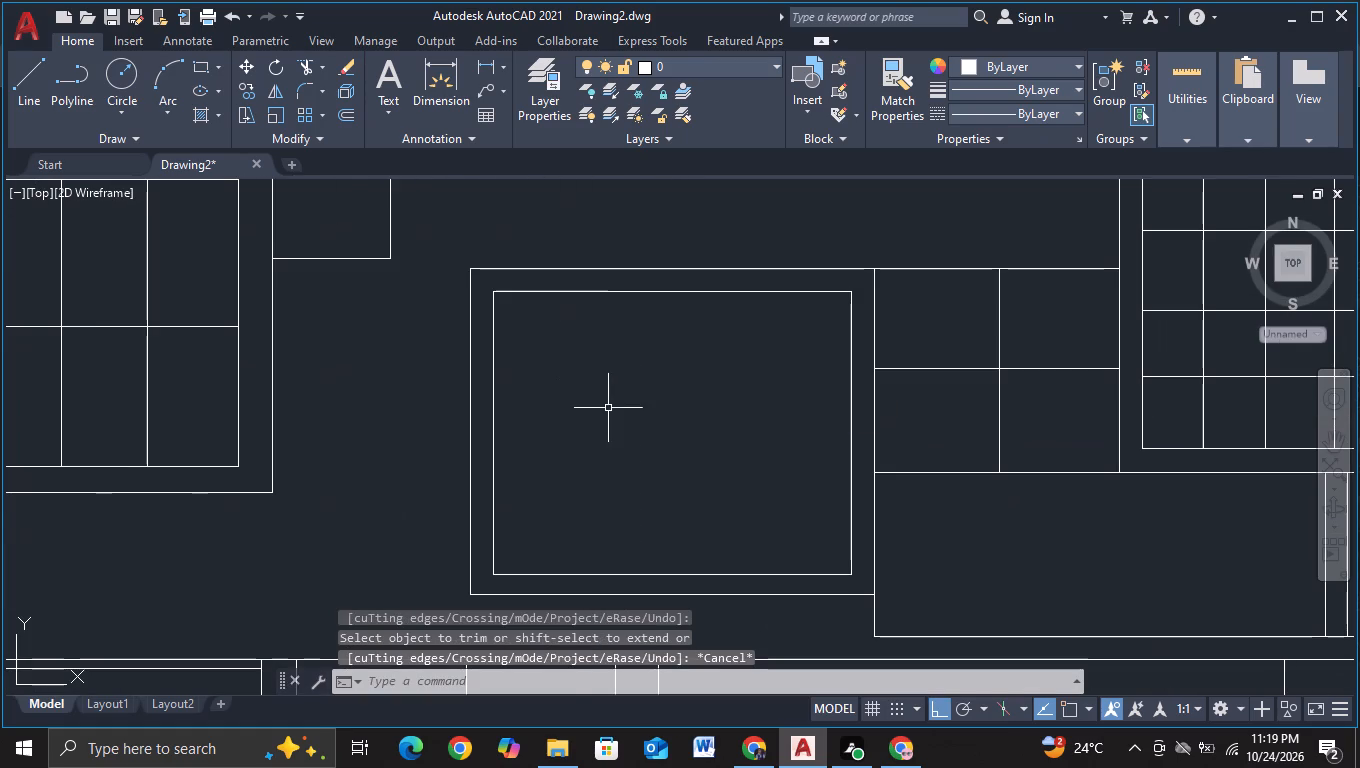
Copy the inner frame's top line straight down twice, about 3.7 and 5.6 units below the original.
{"action": "middle_click_drag", "start_coordinate": [609, 410], "coordinate": [569, 354]}
{"action": "left_click", "coordinate": [606, 238]}
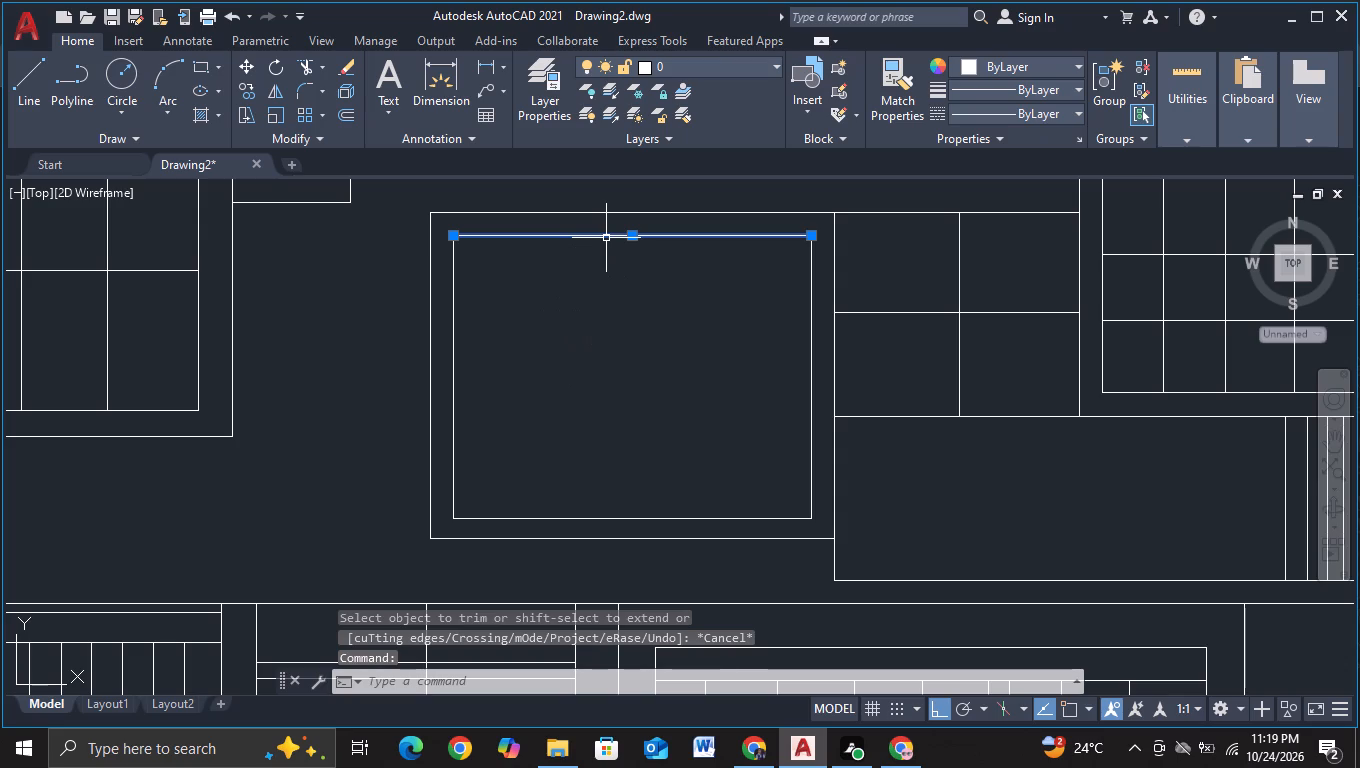
{"action": "key", "text": "c"}
{"action": "left_click", "coordinate": [742, 304]}
{"action": "left_click", "coordinate": [683, 345]}
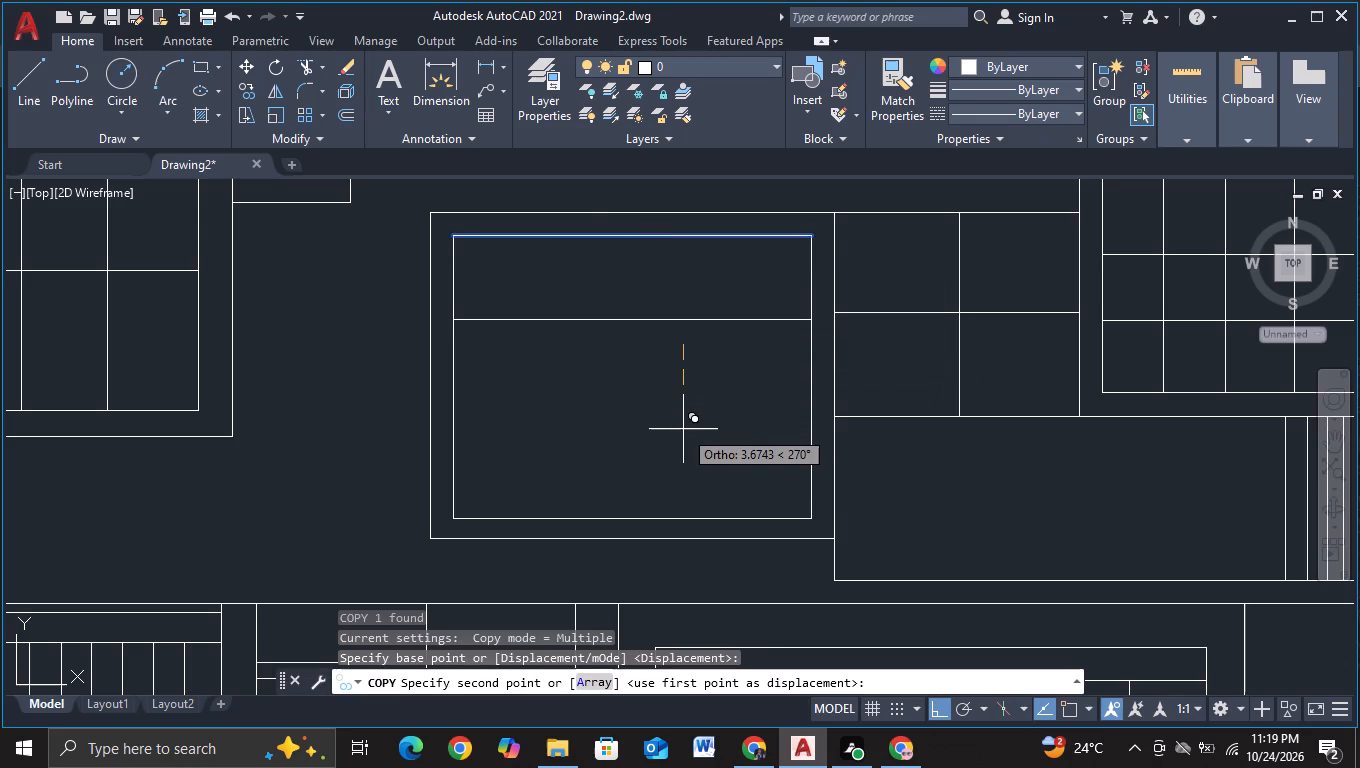
{"action": "left_click", "coordinate": [683, 429]}
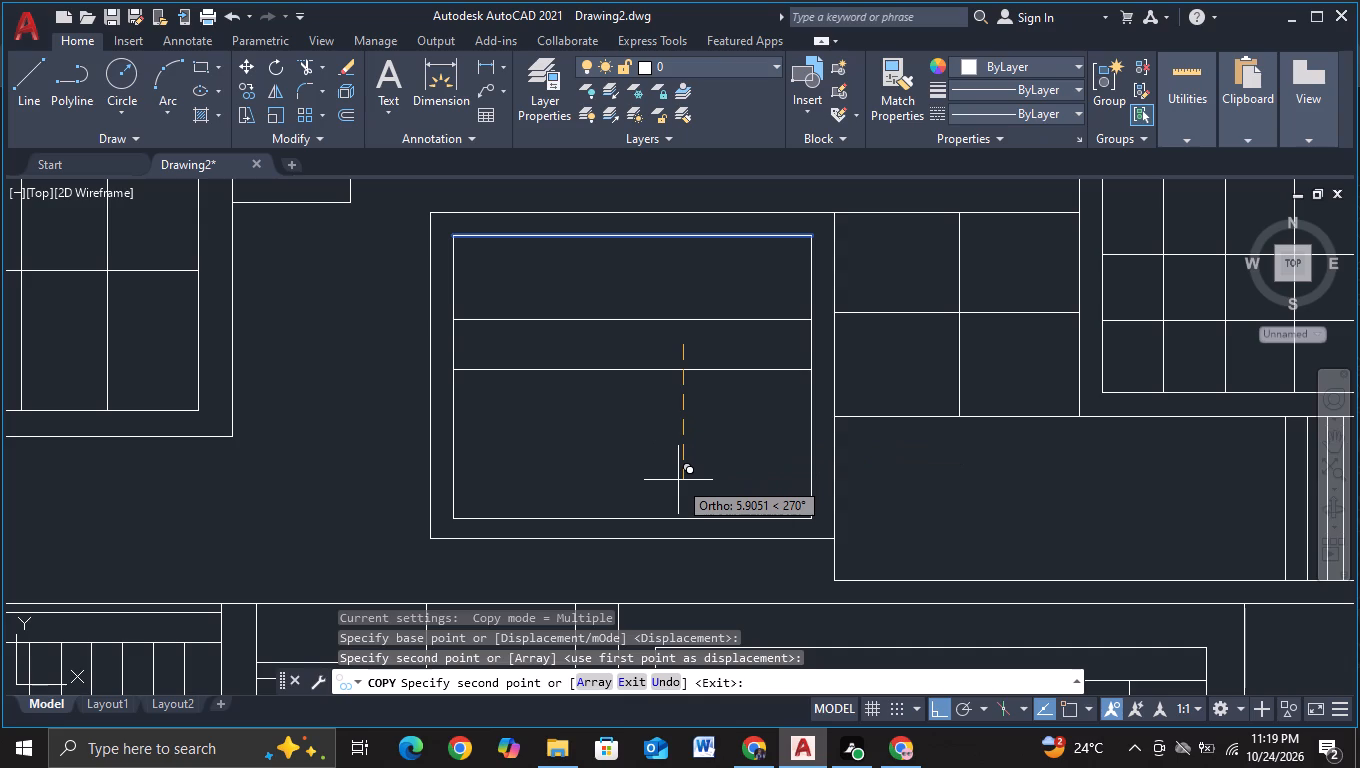
{"action": "left_click", "coordinate": [679, 473]}
{"action": "key", "text": "Escape"}
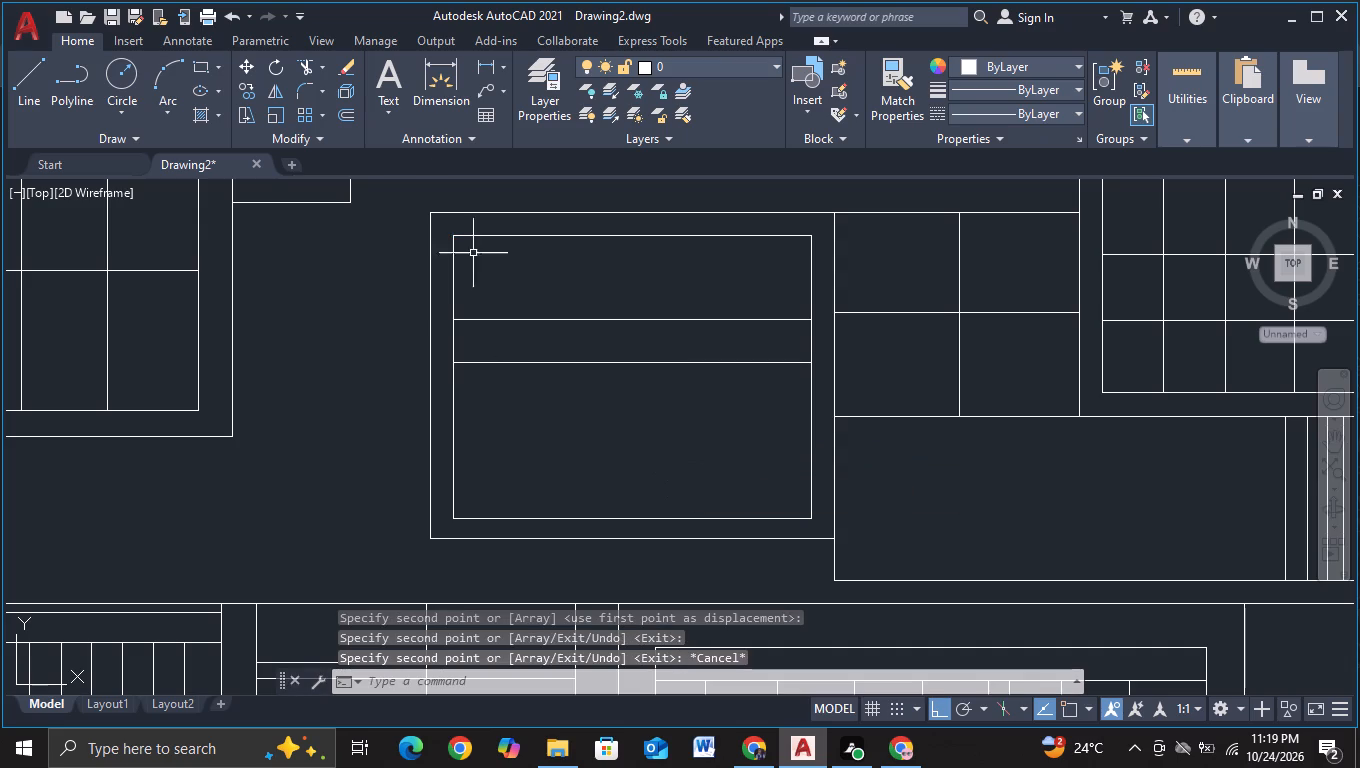
Trim both sides of the inner frame between the two copied lines, splitting it into an upper and a lower window.
{"action": "left_click", "coordinate": [306, 70]}
{"action": "left_click", "coordinate": [449, 343]}
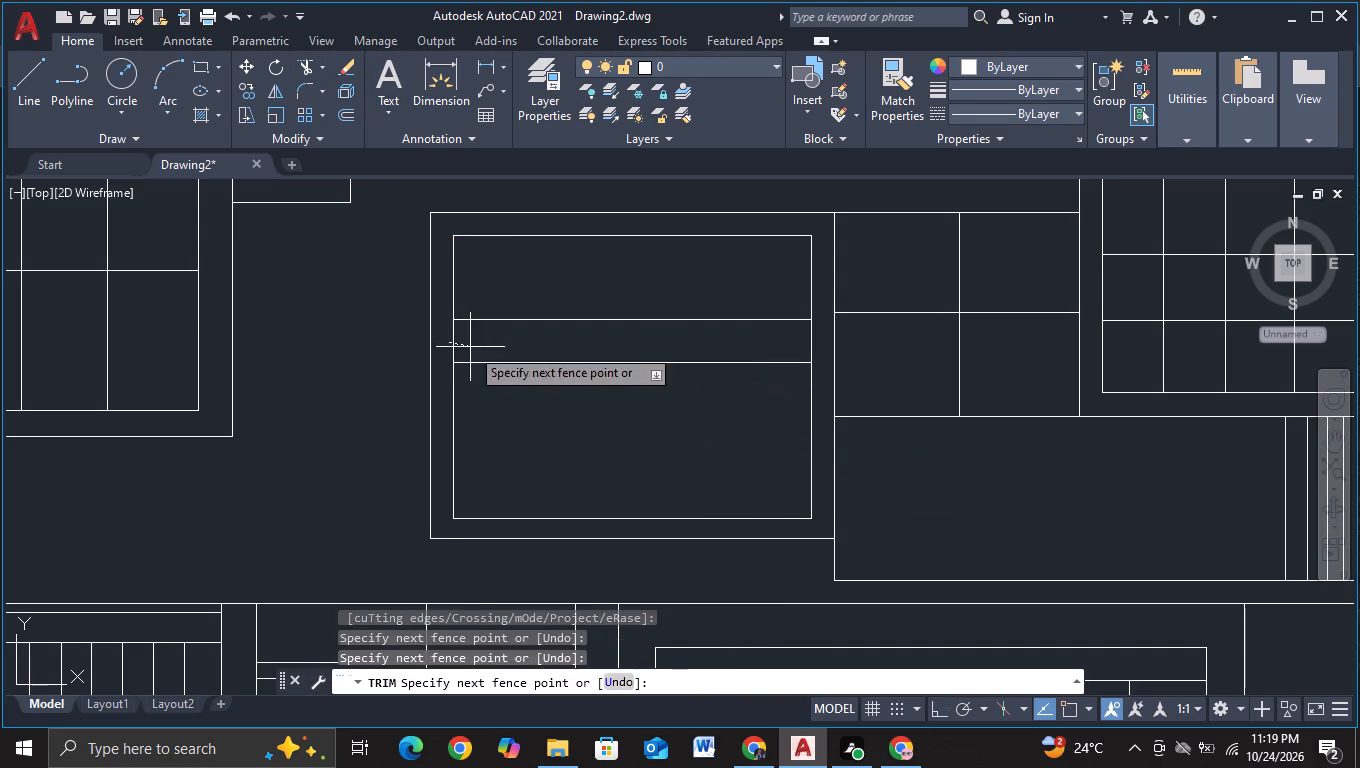
{"action": "left_click", "coordinate": [475, 347]}
{"action": "left_click", "coordinate": [818, 343]}
{"action": "left_click", "coordinate": [811, 346]}
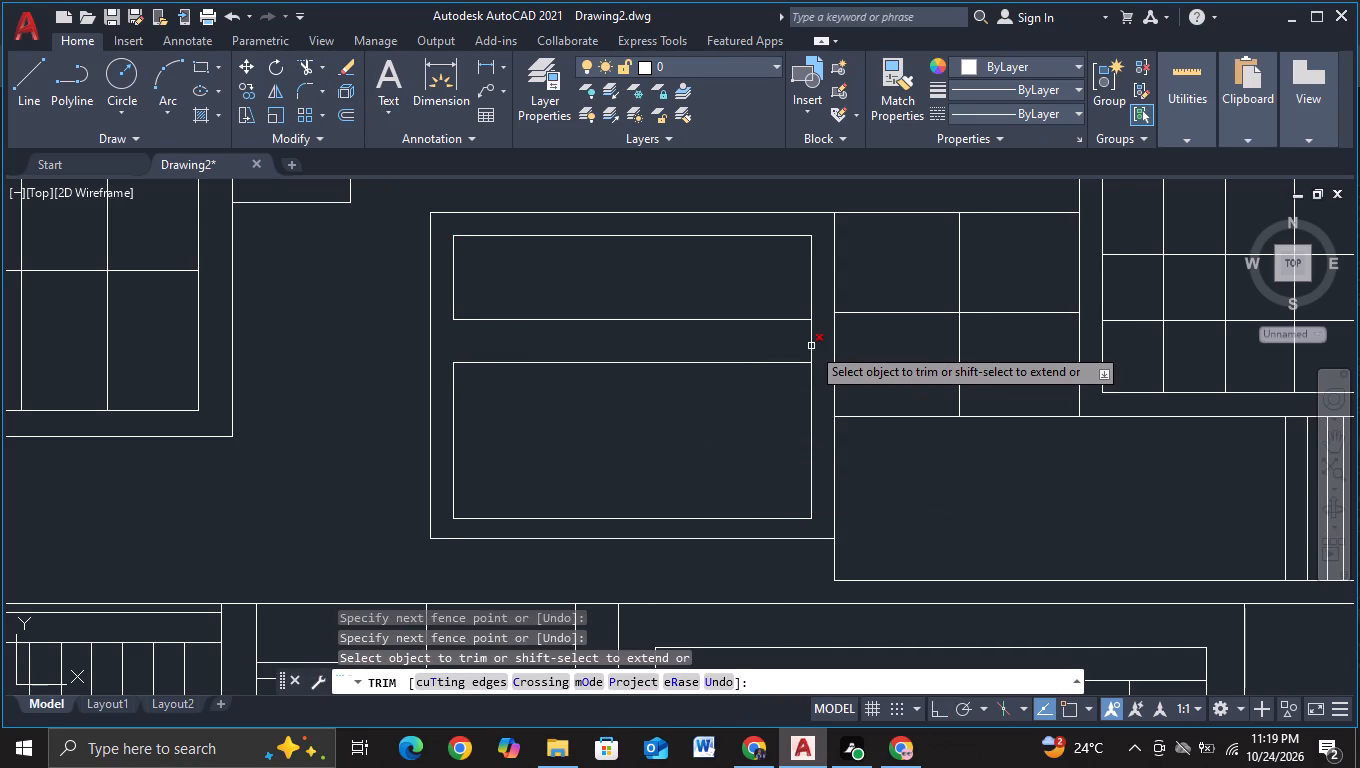
{"action": "left_click", "coordinate": [802, 348]}
{"action": "left_click", "coordinate": [813, 342]}
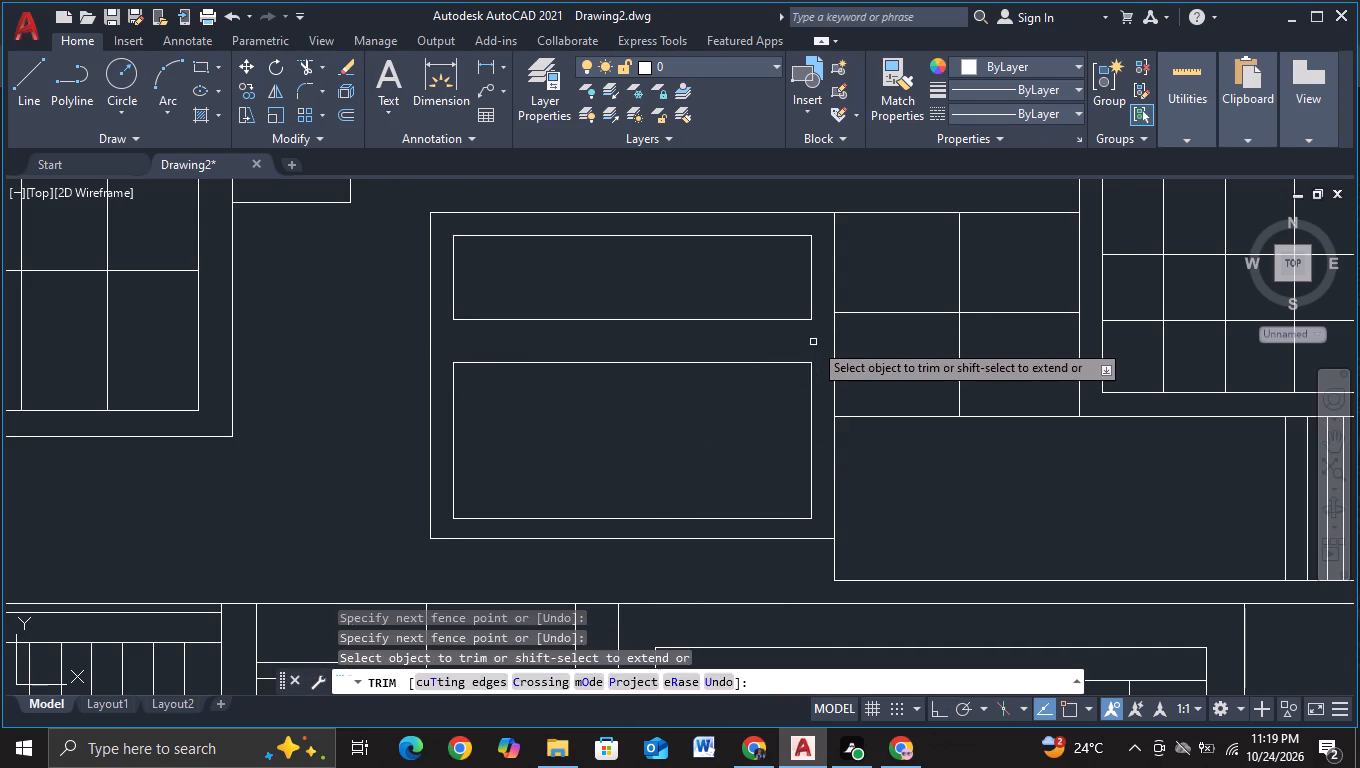
{"action": "key", "text": "Escape"}
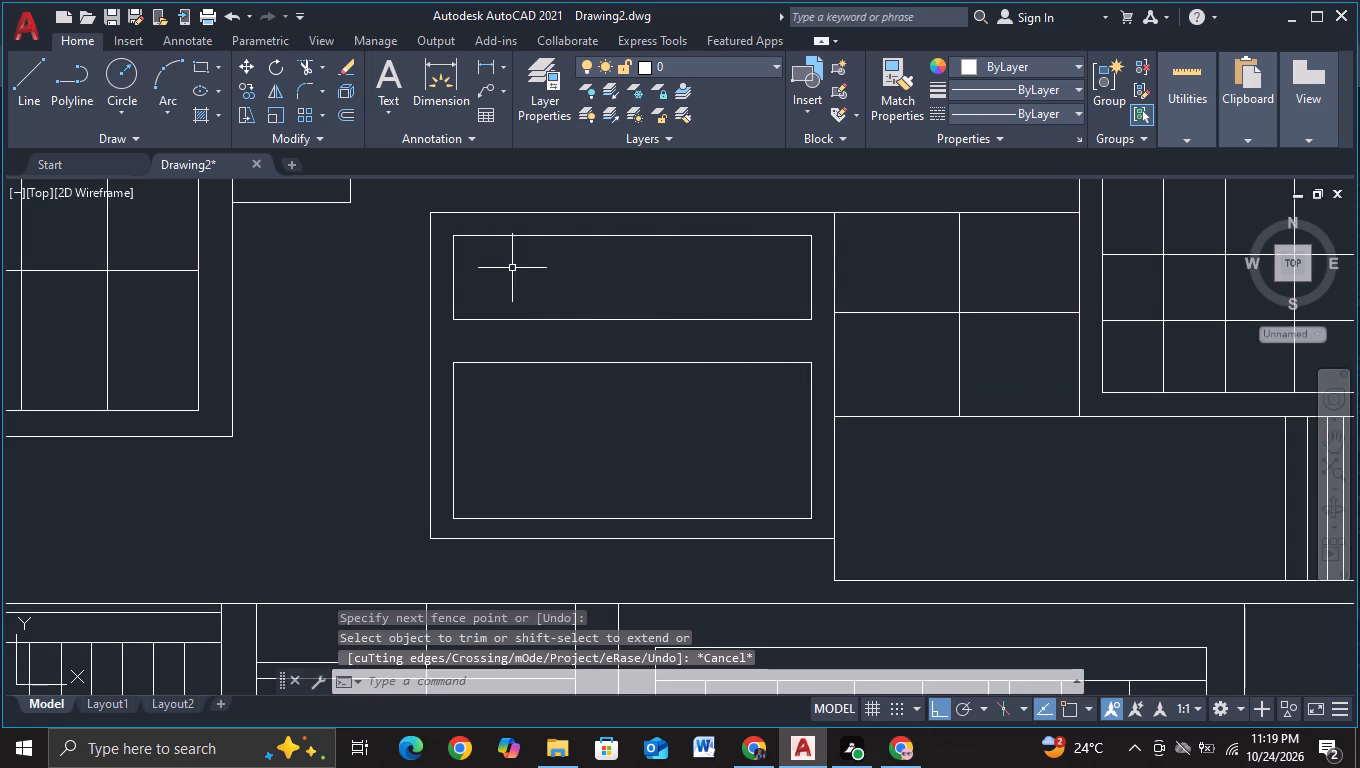
Copy the upper window's left side rightward four times, about 3 units apart, dividing it into five panes.
{"action": "left_click", "coordinate": [453, 274]}
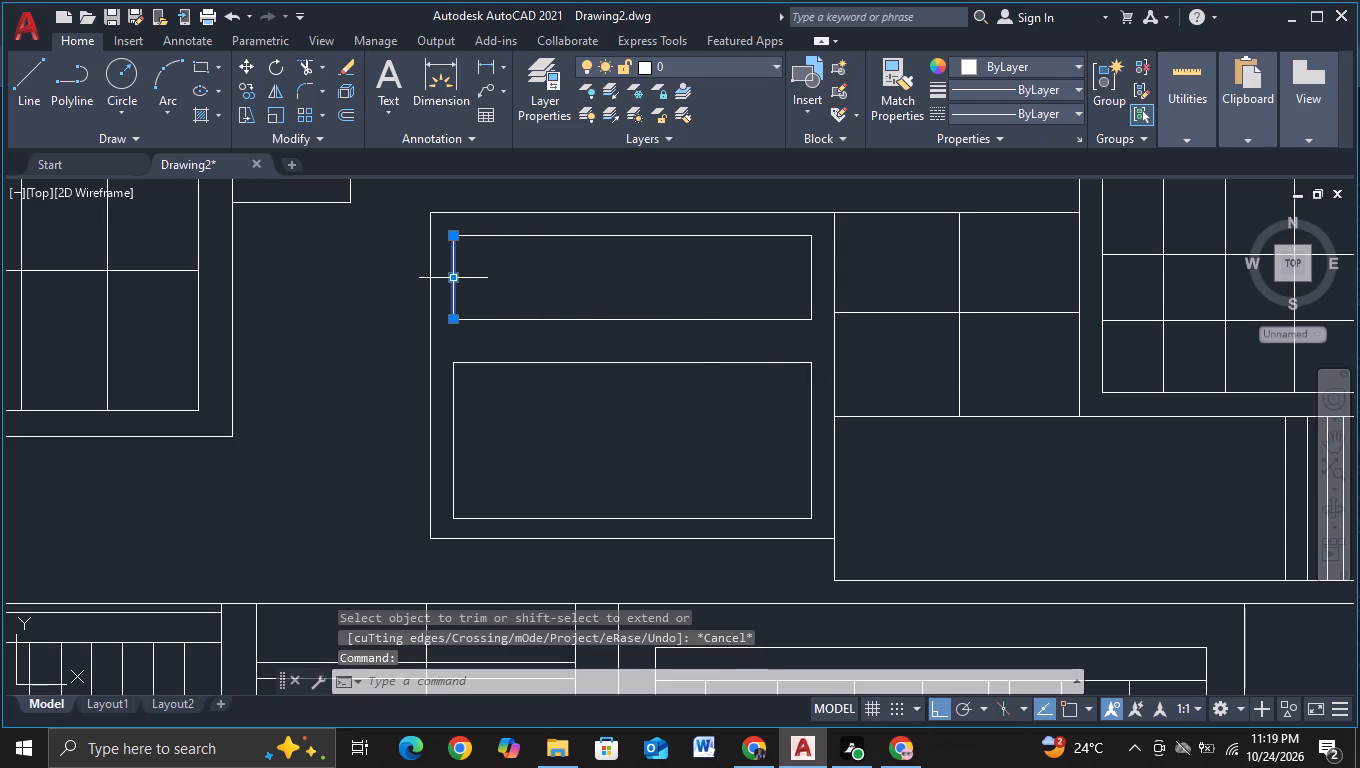
{"action": "key", "text": "c"}
{"action": "double_click", "coordinate": [555, 344]}
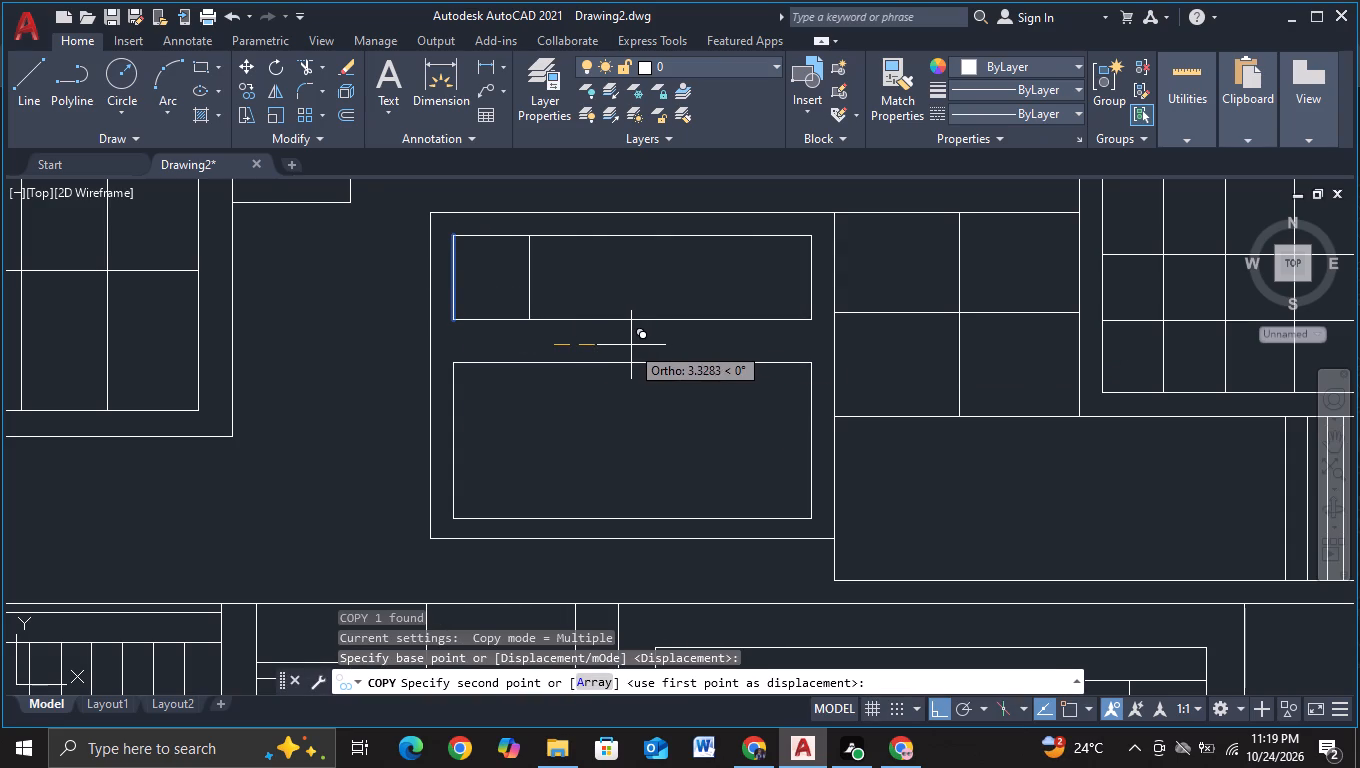
{"action": "left_click", "coordinate": [622, 345]}
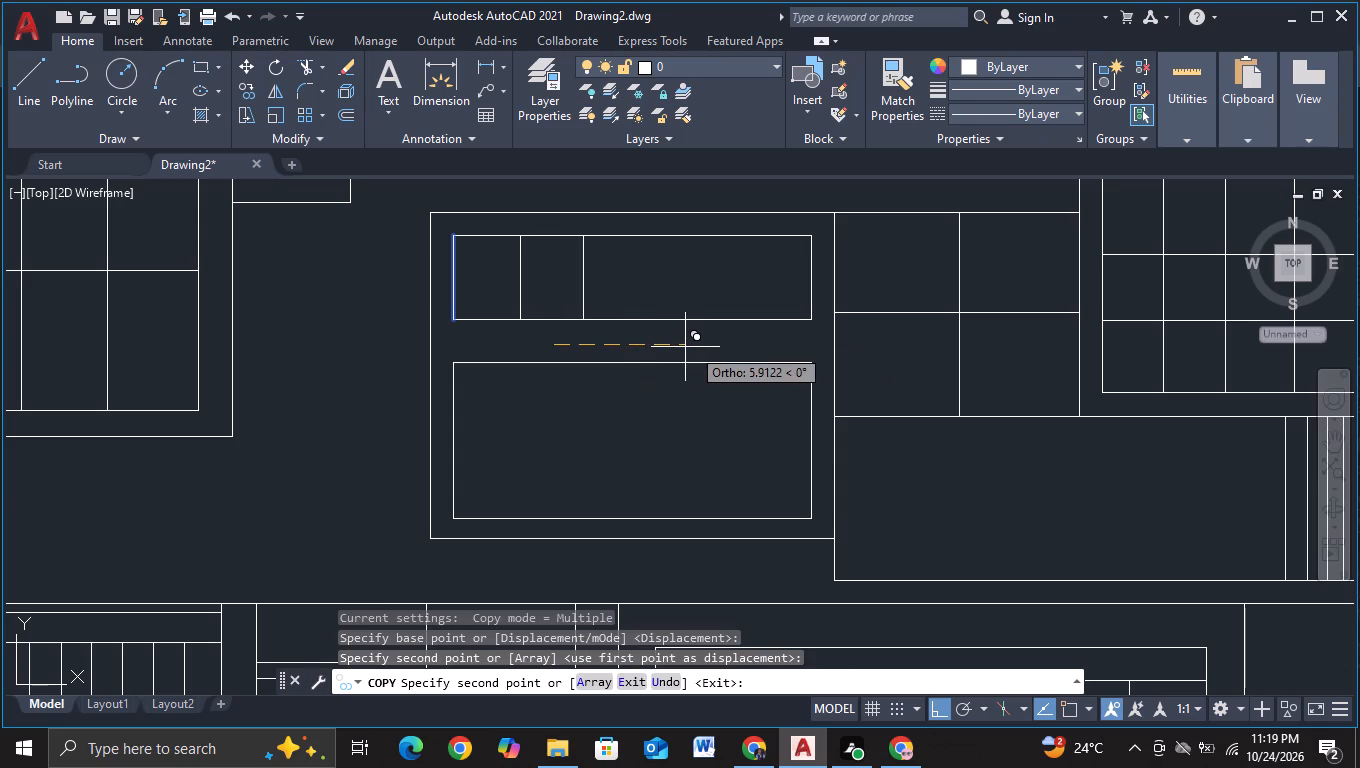
{"action": "left_click", "coordinate": [692, 349]}
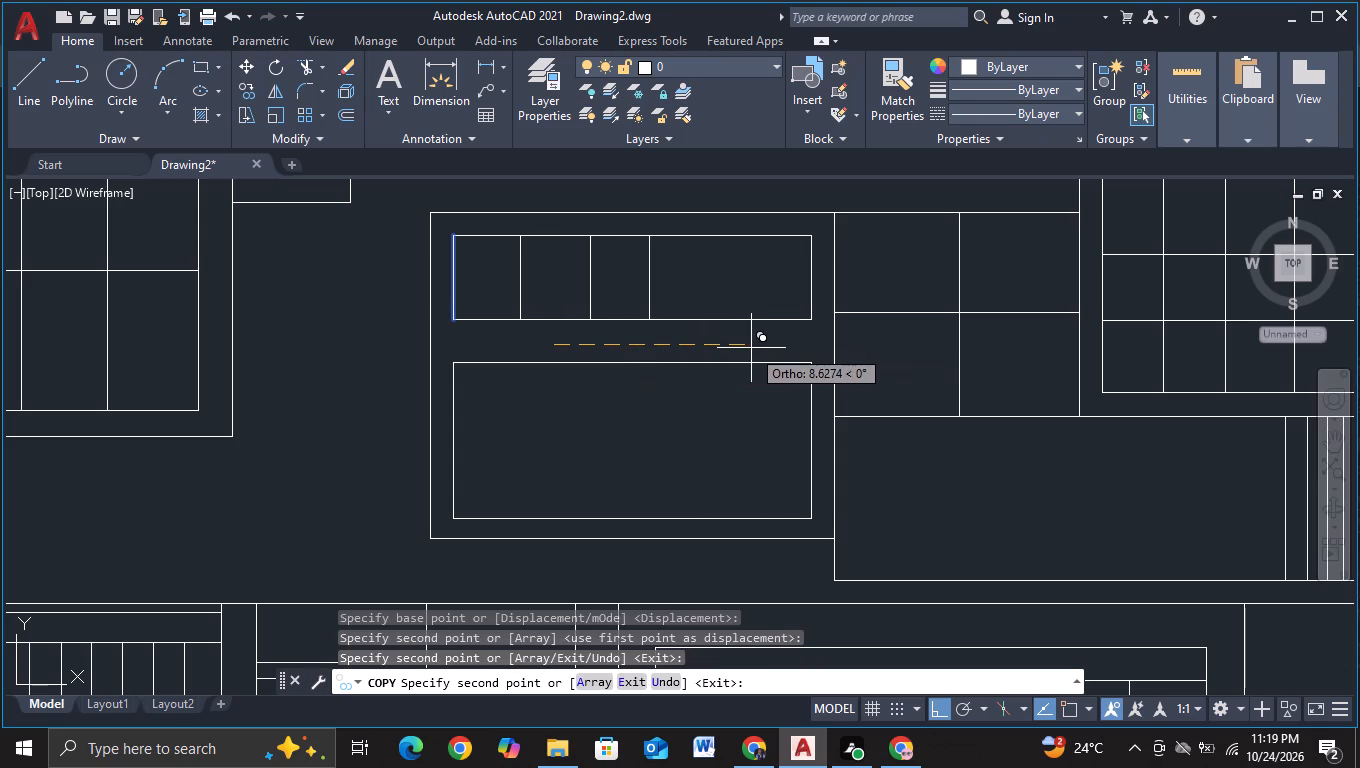
{"action": "left_click", "coordinate": [759, 352]}
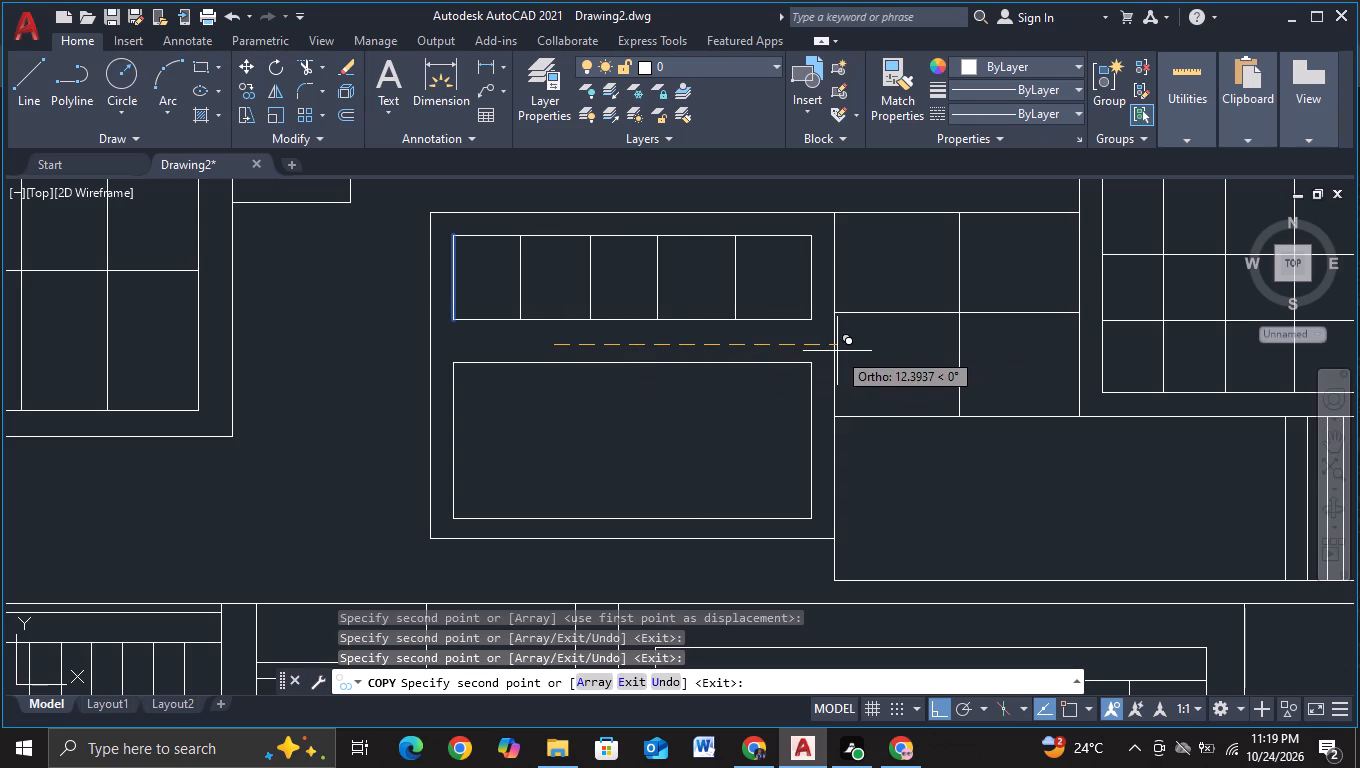
{"action": "left_click", "coordinate": [834, 352]}
{"action": "key", "text": "Escape"}
Copy the lower window's left side rightward four times, about 3 units apart, dividing it into five panes.
{"action": "middle_click_drag", "start_coordinate": [682, 427], "coordinate": [685, 396]}
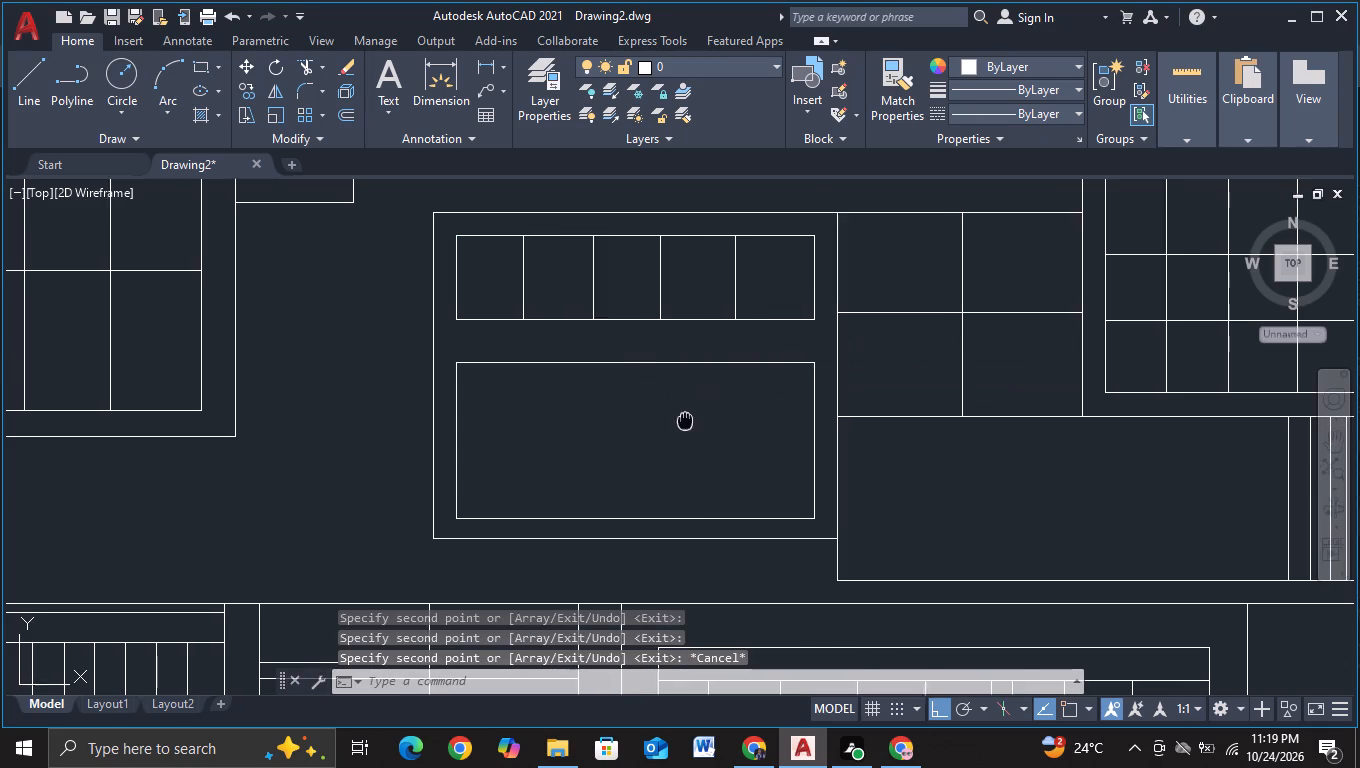
{"action": "middle_click_drag", "start_coordinate": [685, 396], "coordinate": [687, 358]}
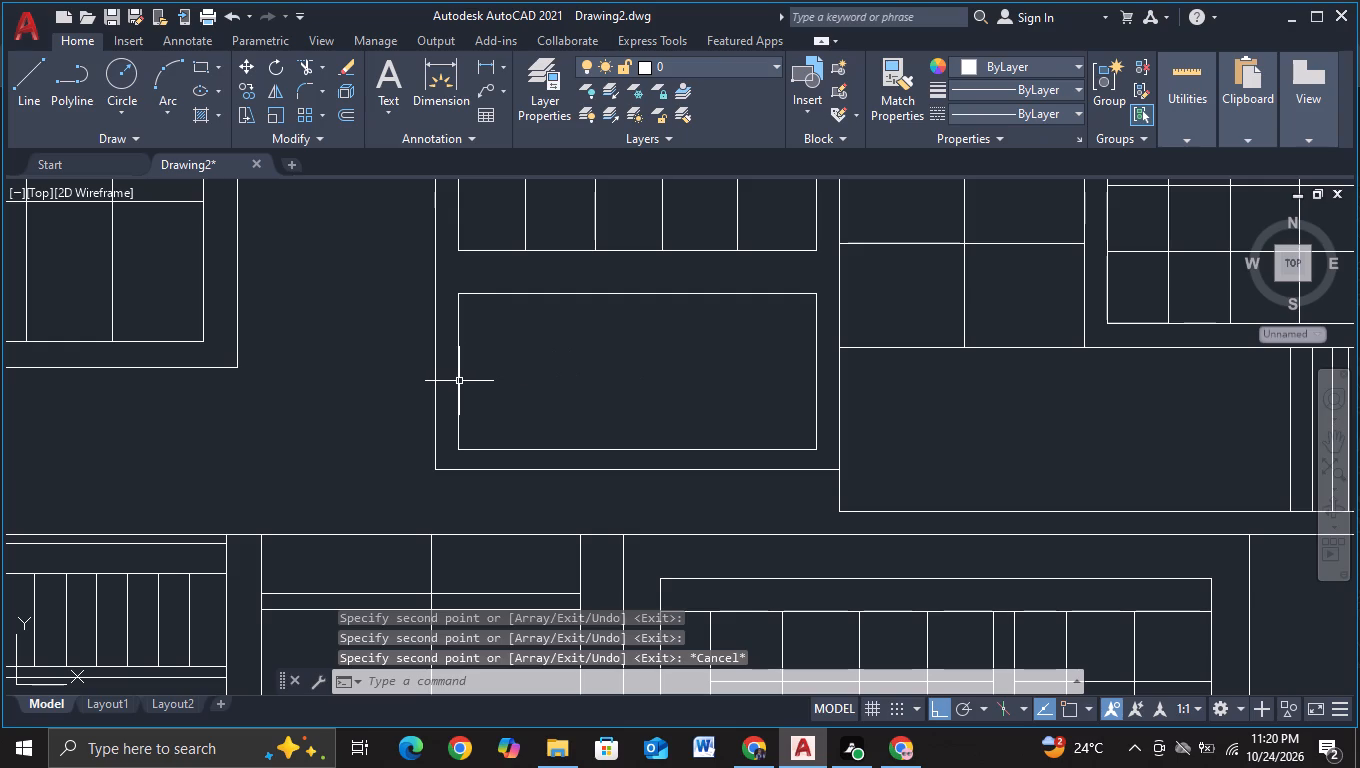
{"action": "left_click", "coordinate": [458, 382]}
{"action": "key", "text": "c"}
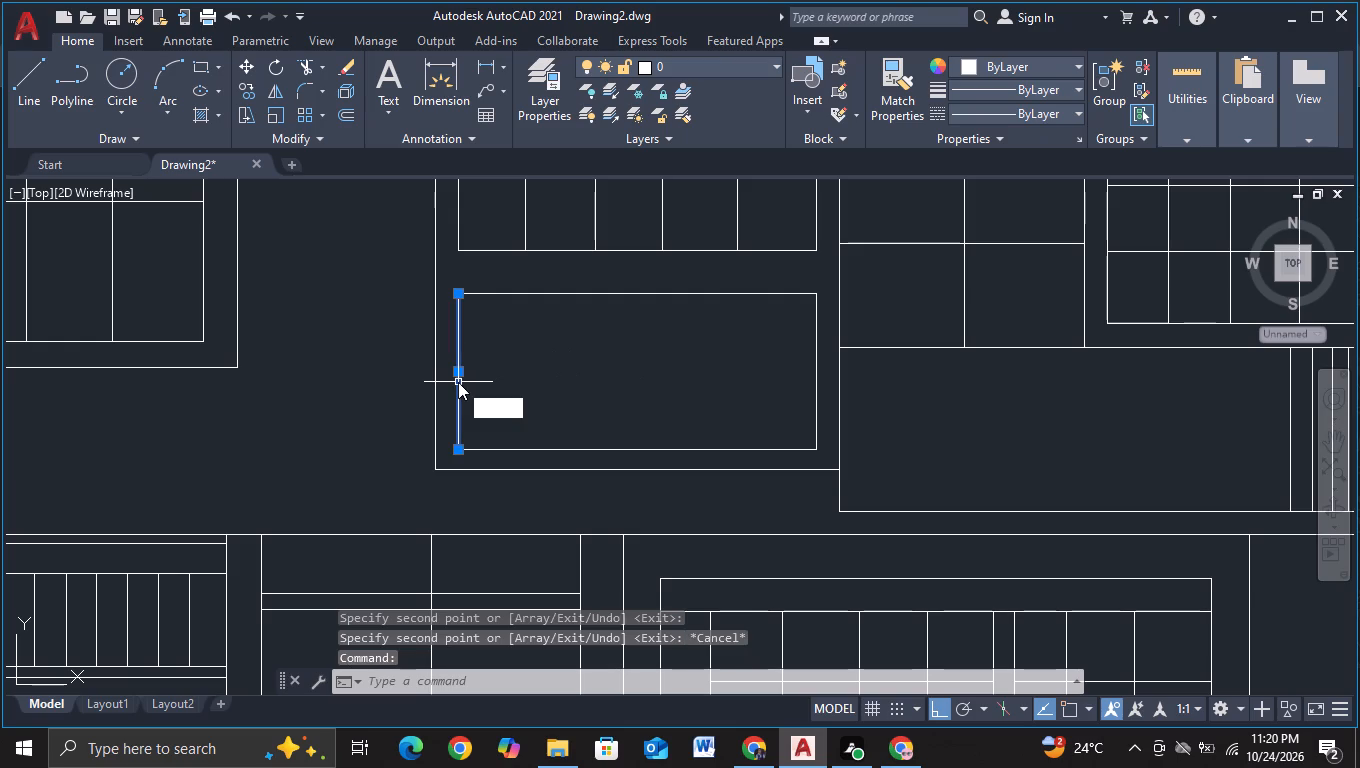
{"action": "left_click", "coordinate": [572, 445]}
{"action": "left_click", "coordinate": [607, 376]}
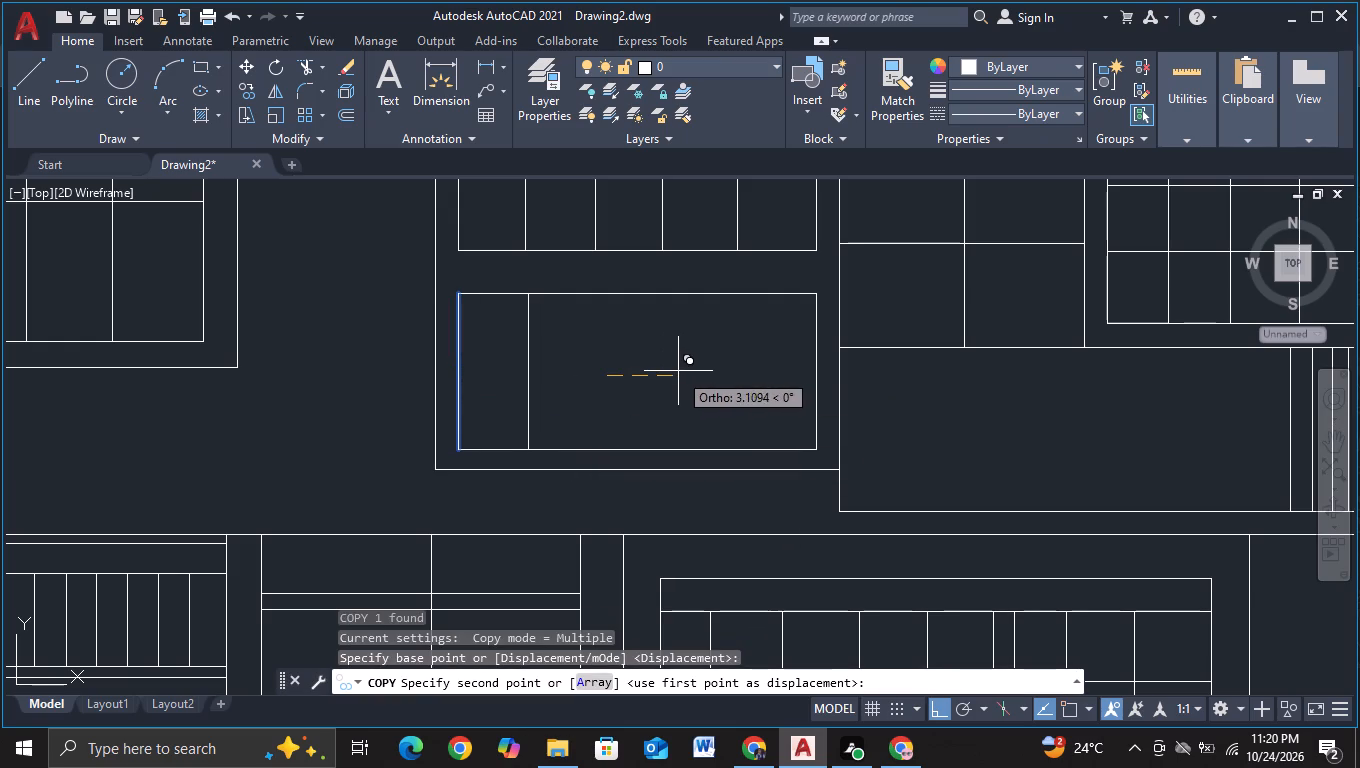
{"action": "left_click", "coordinate": [674, 374]}
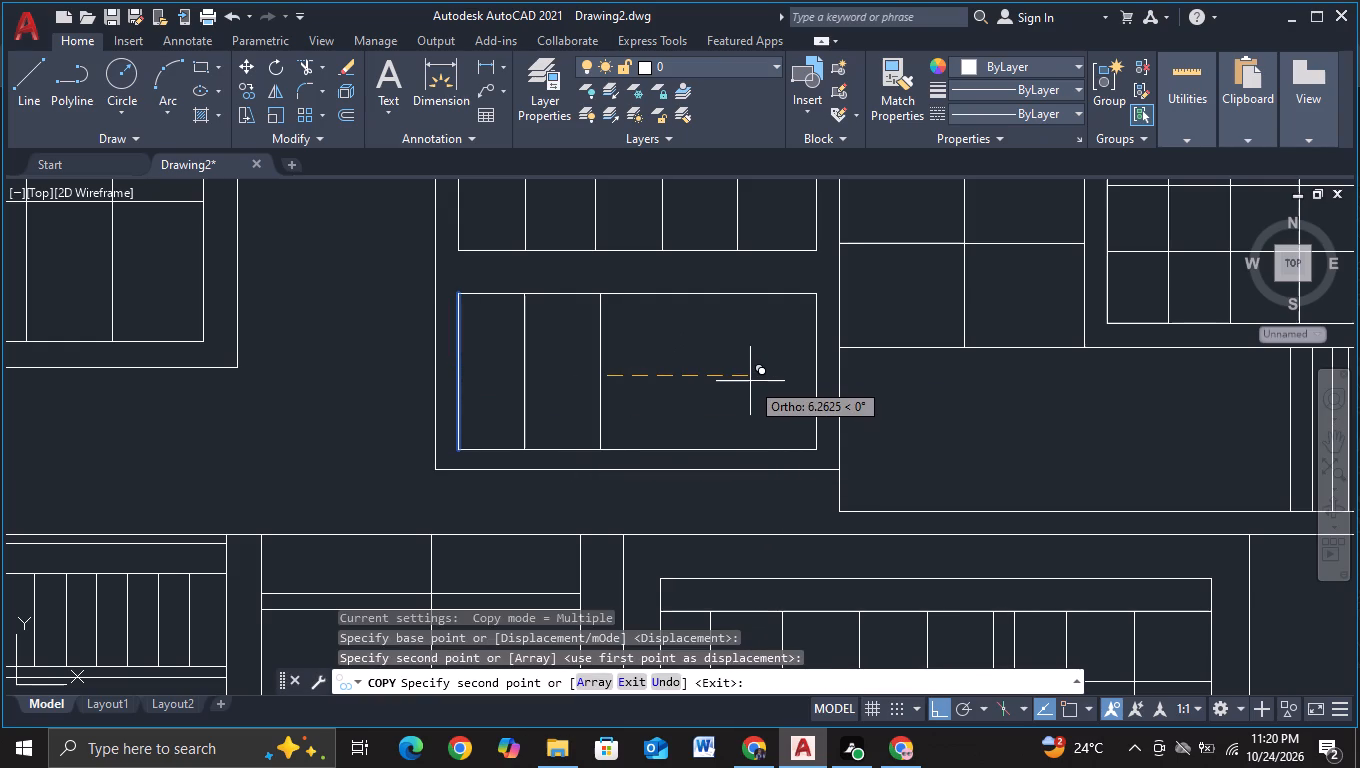
{"action": "left_click", "coordinate": [750, 381]}
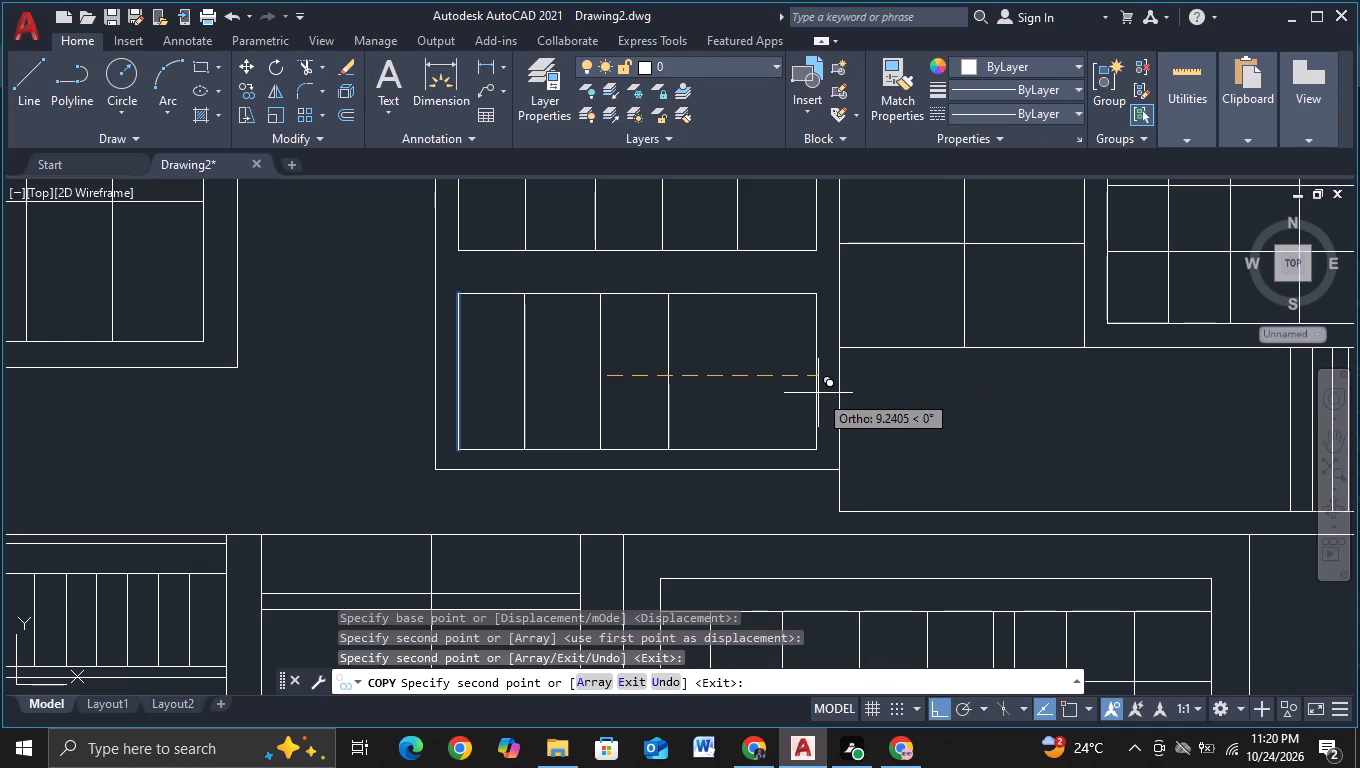
{"action": "left_click", "coordinate": [818, 393]}
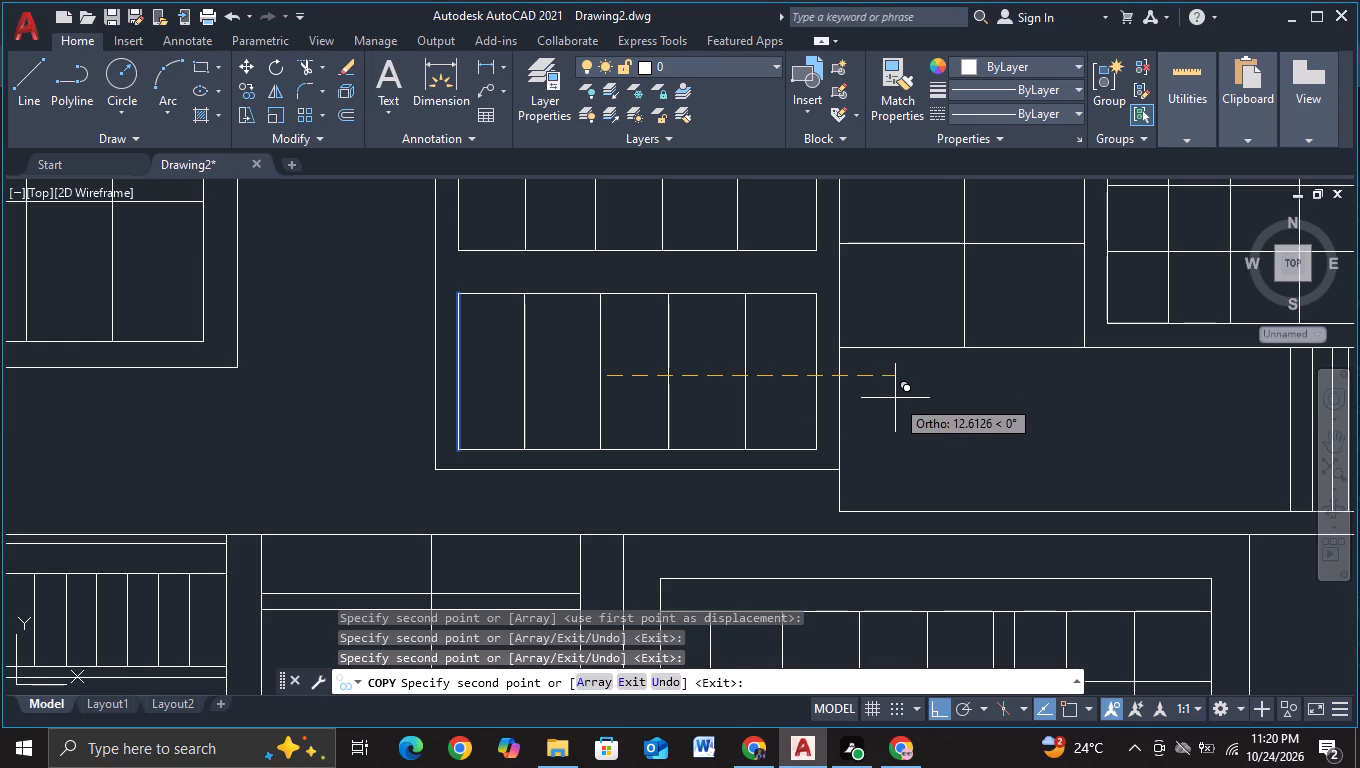
{"action": "left_click", "coordinate": [895, 398]}
{"action": "key", "text": "Escape"}
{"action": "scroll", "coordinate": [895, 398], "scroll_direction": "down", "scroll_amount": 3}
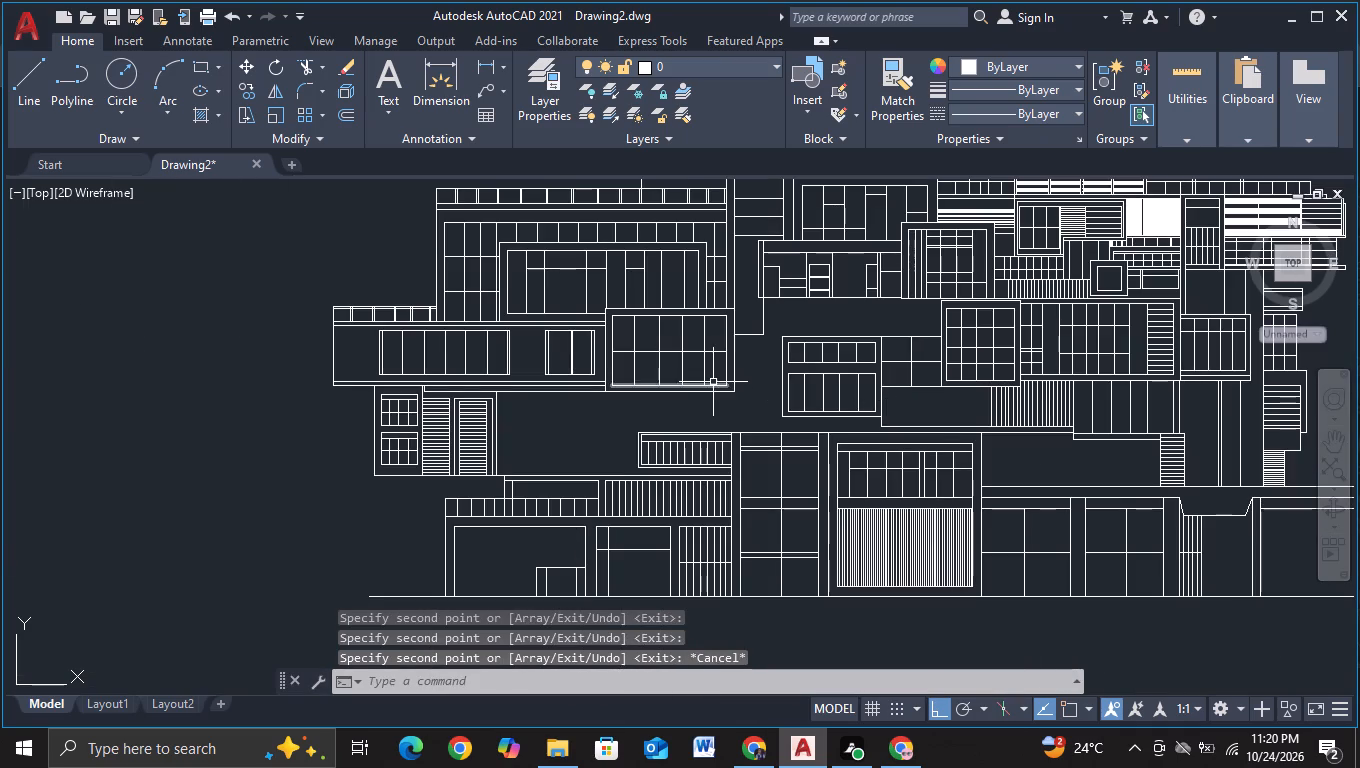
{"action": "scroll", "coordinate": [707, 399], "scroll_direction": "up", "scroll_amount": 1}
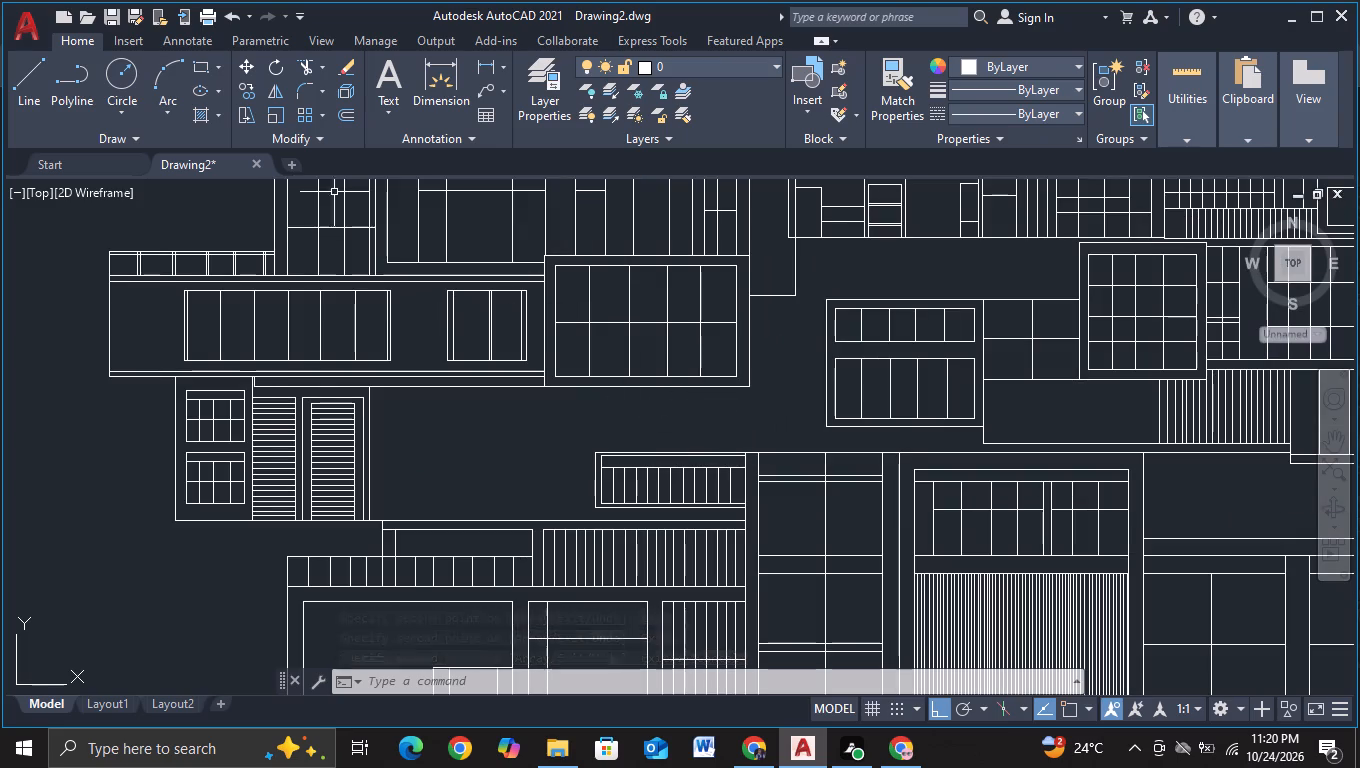
Draw a vertical line from the ten-pane window block's lower-right corner down to the long horizontal line below, trimming the overshoot.
{"action": "left_click", "coordinate": [15, 102]}
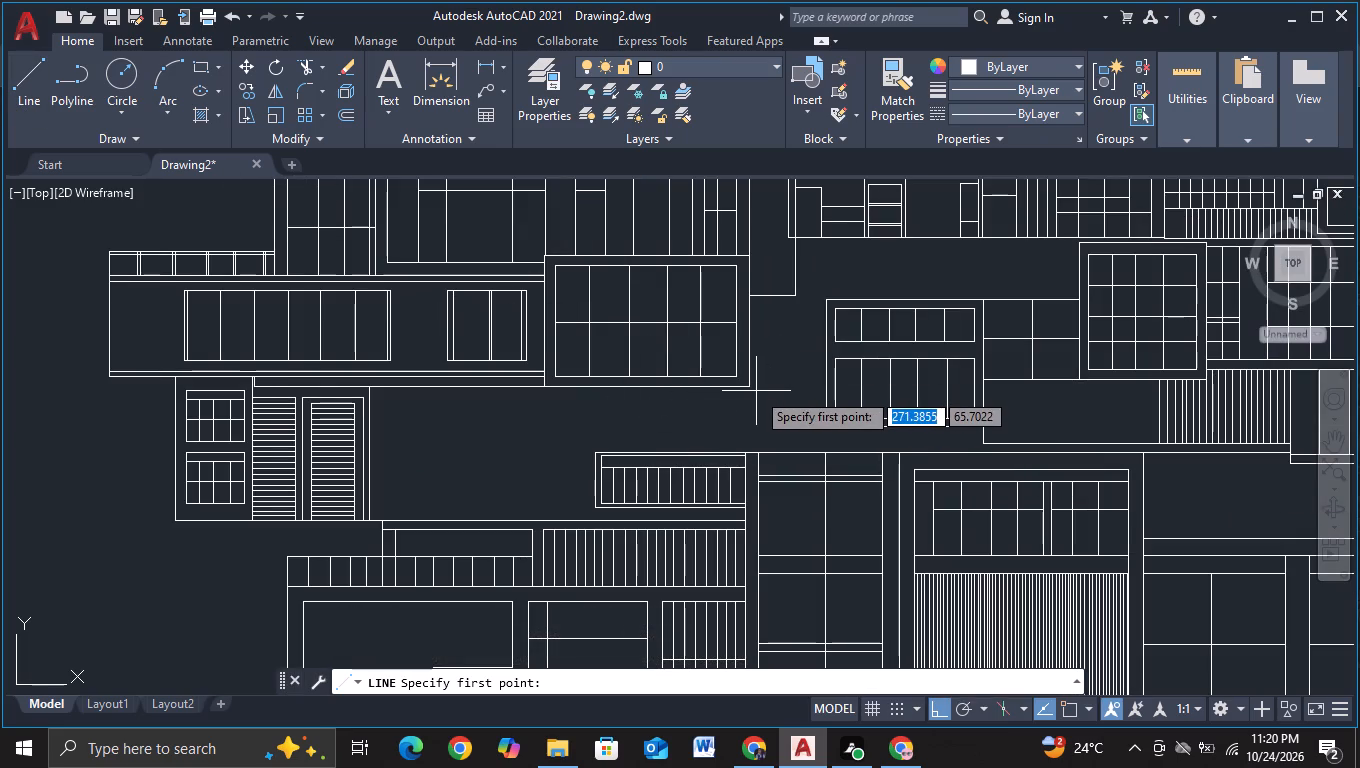
{"action": "key", "text": "F3"}
{"action": "left_click", "coordinate": [756, 391]}
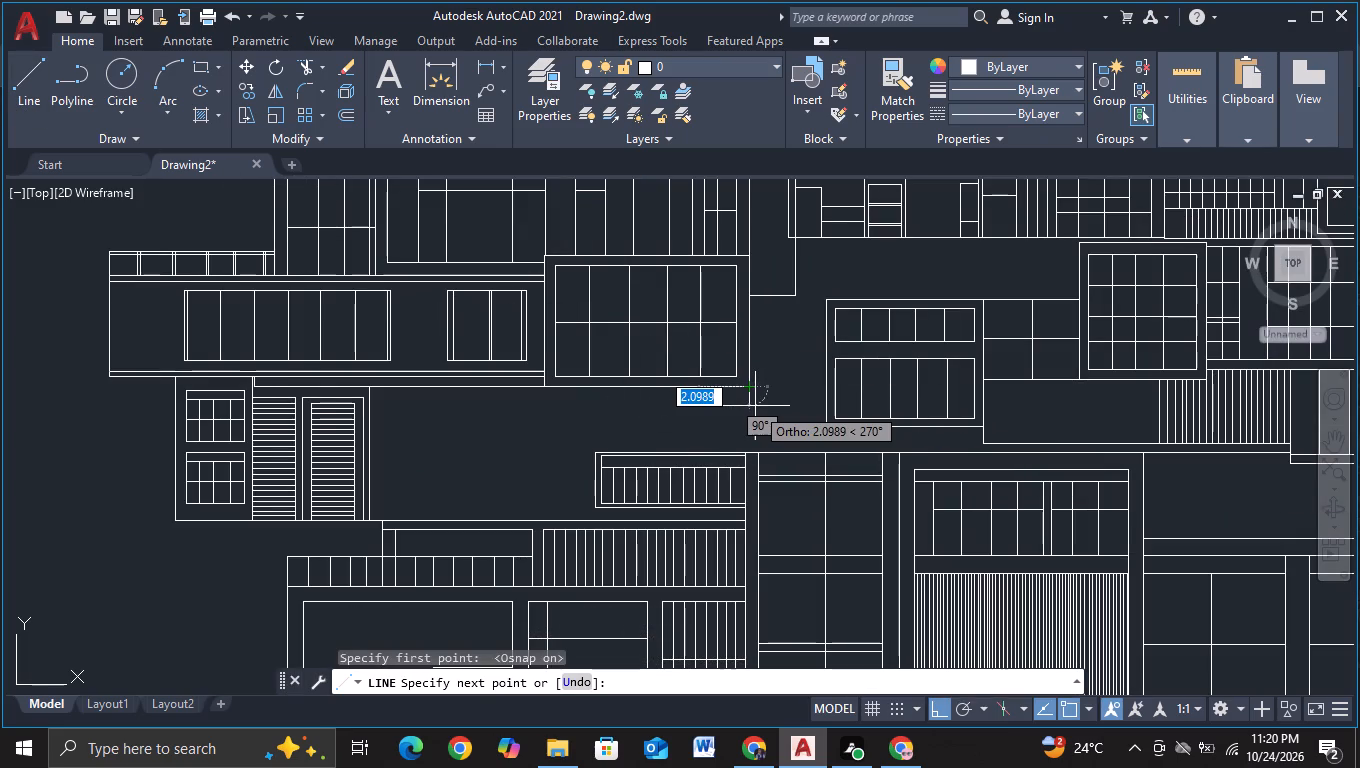
{"action": "scroll", "coordinate": [754, 429], "scroll_direction": "up", "scroll_amount": 1}
{"action": "middle_click_drag", "start_coordinate": [754, 429], "coordinate": [741, 390]}
{"action": "scroll", "coordinate": [739, 383], "scroll_direction": "up", "scroll_amount": 2}
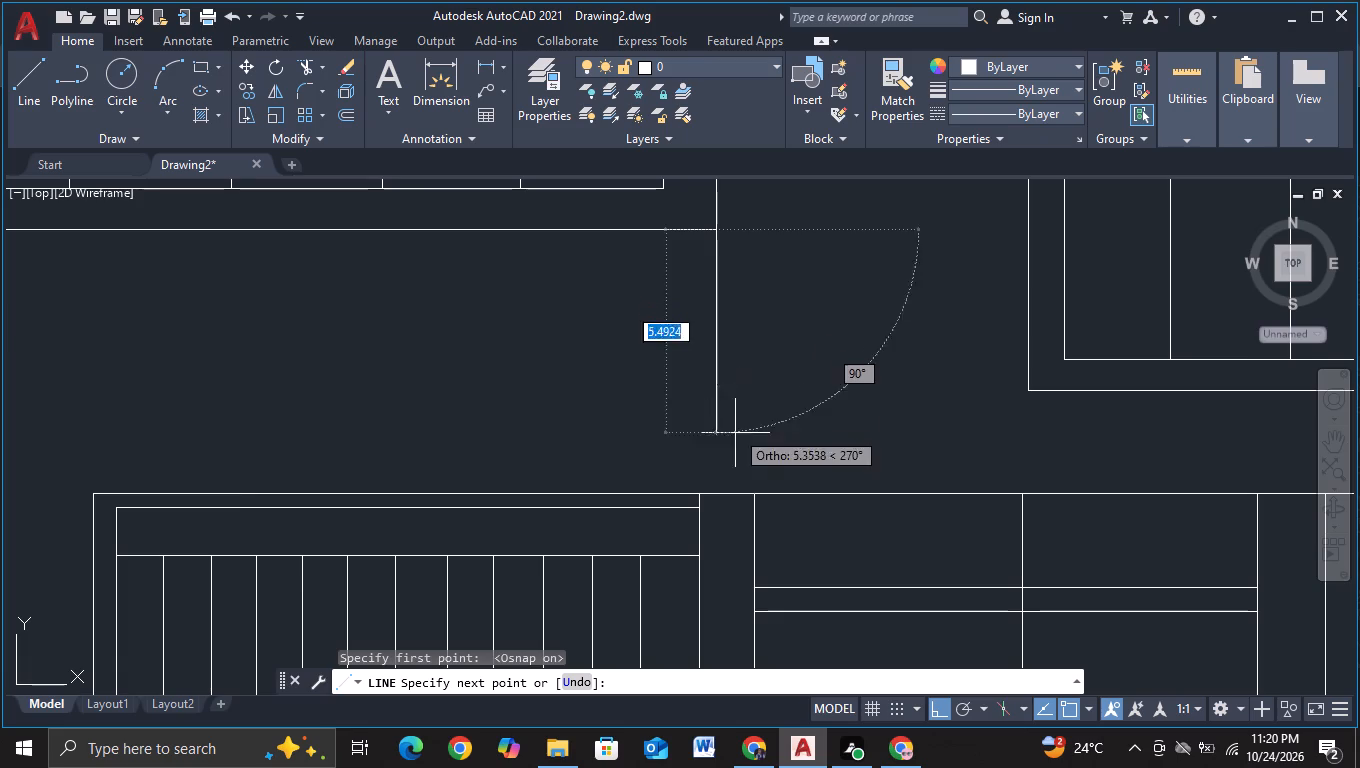
{"action": "left_click", "coordinate": [715, 527]}
{"action": "key", "text": "Escape"}
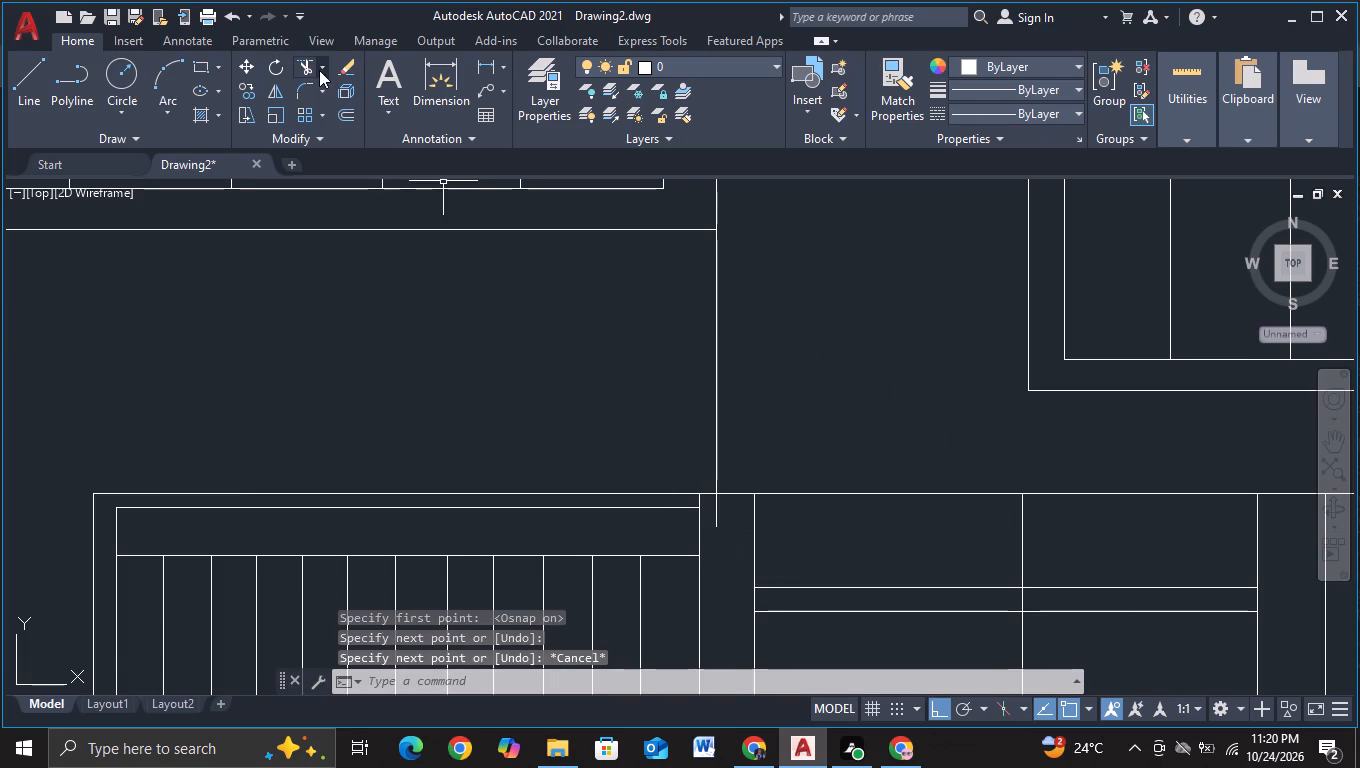
{"action": "left_click", "coordinate": [304, 65]}
{"action": "left_click", "coordinate": [717, 511]}
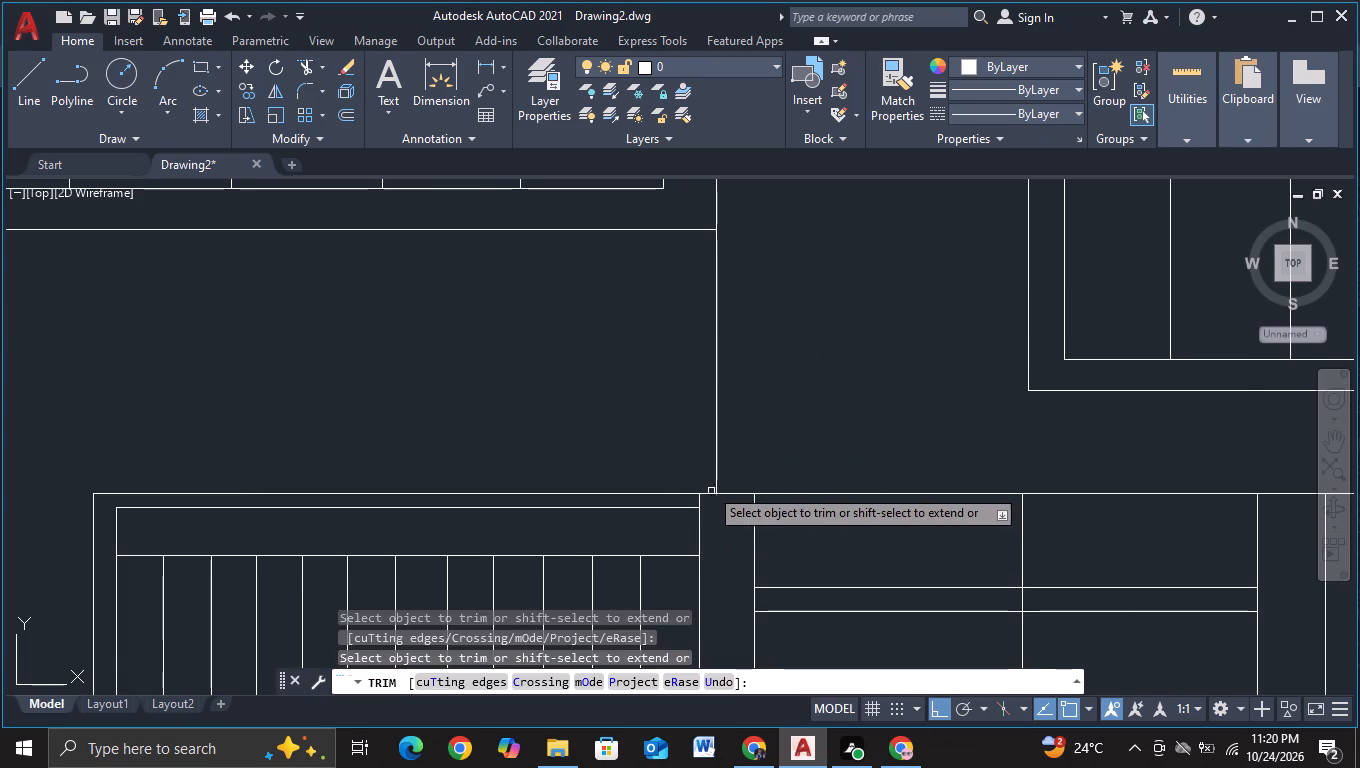
{"action": "key", "text": "Escape"}
Draw a vertical line from the two-window block's lower-left corner down to the same horizontal line, trimming the overshoot.
{"action": "left_click", "coordinate": [12, 97]}
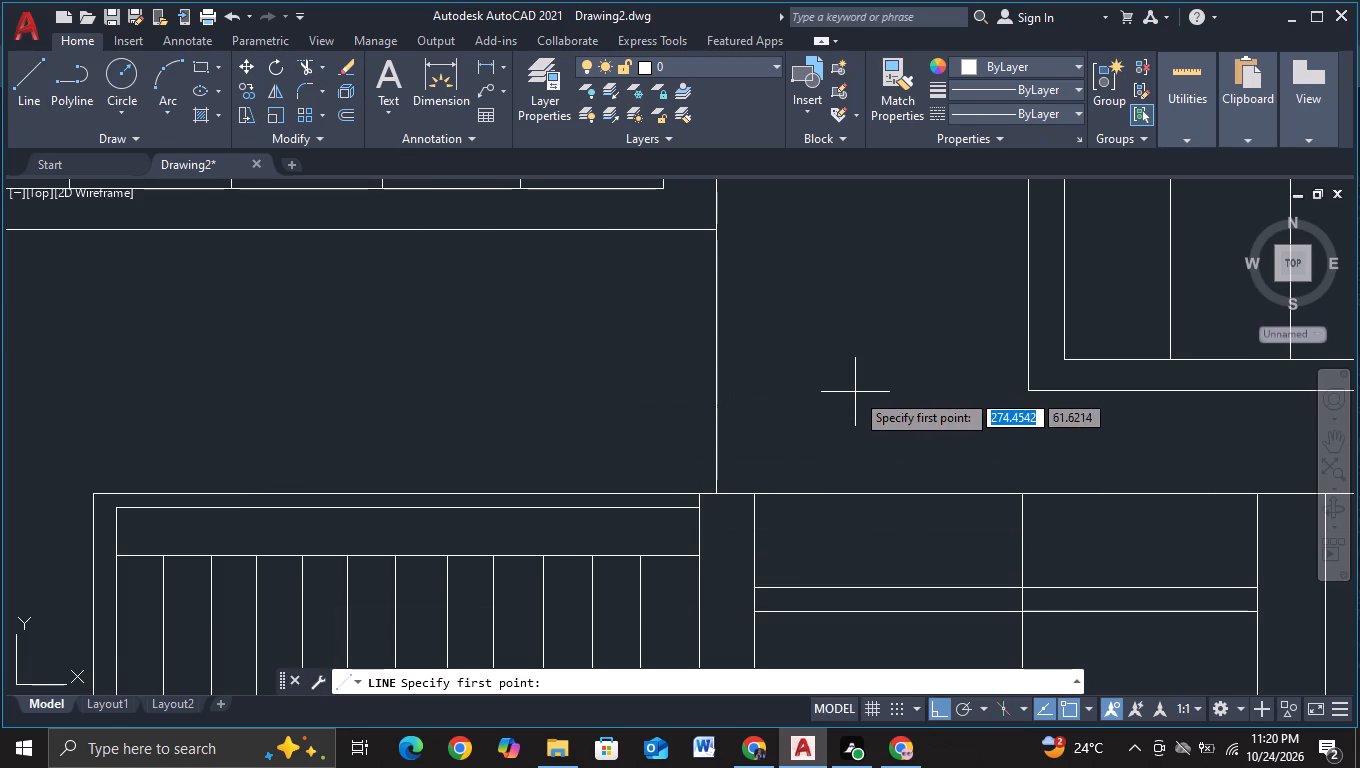
{"action": "middle_click_drag", "start_coordinate": [855, 392], "coordinate": [677, 419]}
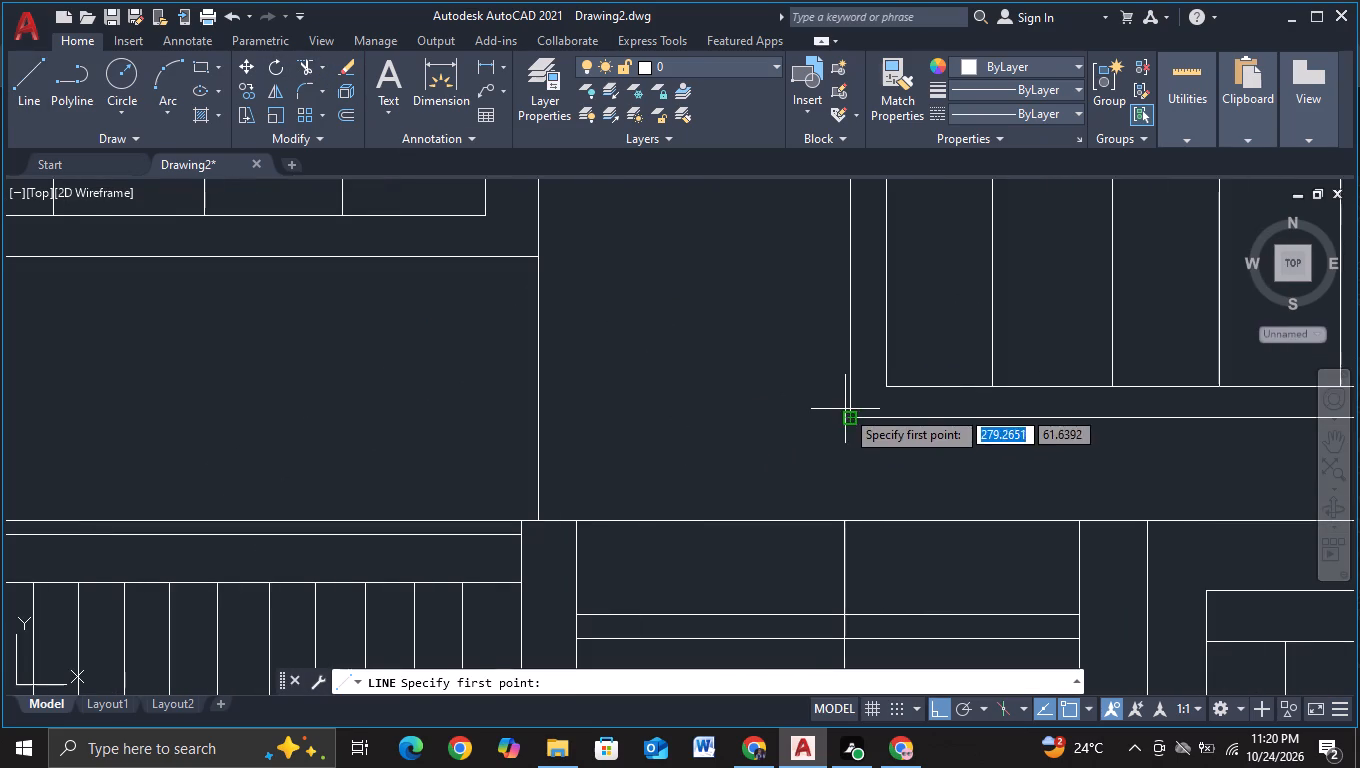
{"action": "left_click", "coordinate": [848, 415]}
{"action": "left_click", "coordinate": [866, 563]}
{"action": "key", "text": "Escape"}
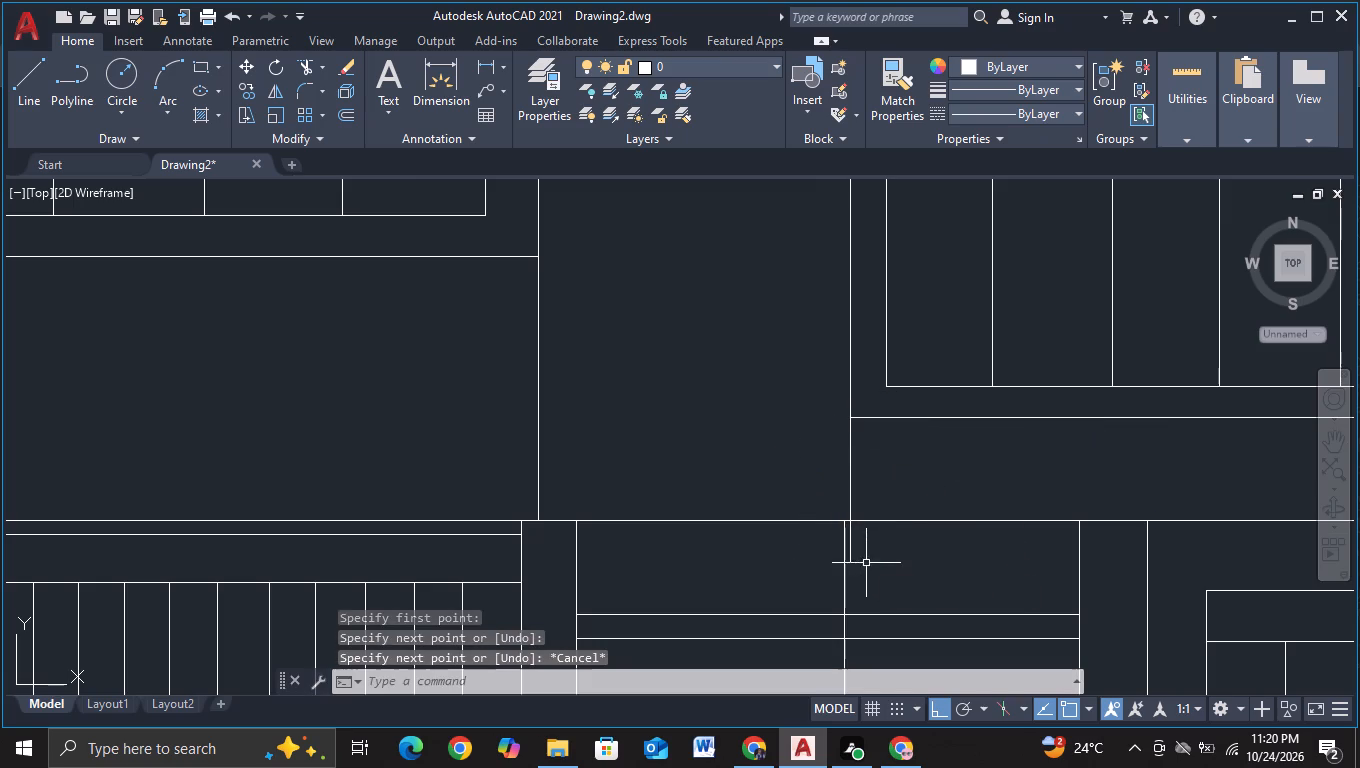
{"action": "left_click", "coordinate": [309, 71]}
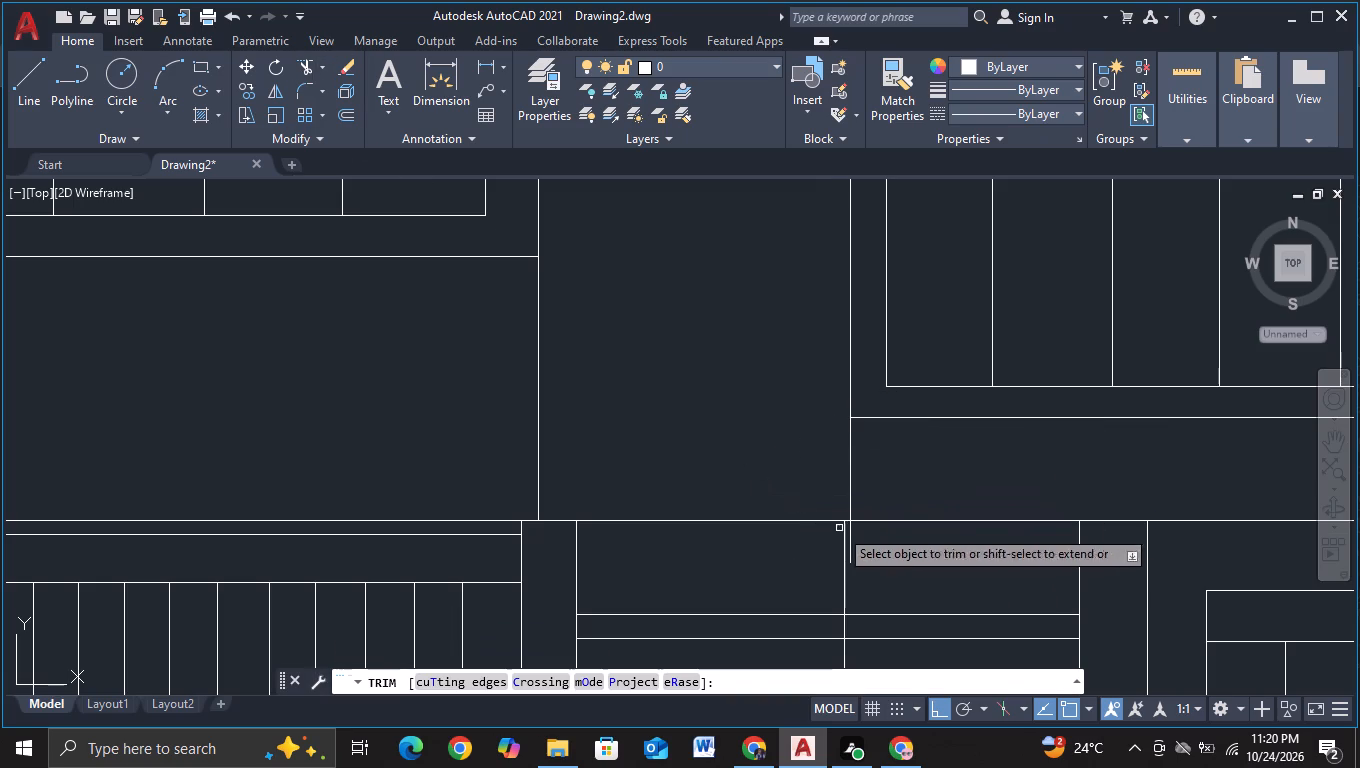
{"action": "left_click", "coordinate": [852, 544]}
{"action": "scroll", "coordinate": [761, 422], "scroll_direction": "down", "scroll_amount": 2}
{"action": "middle_click_drag", "start_coordinate": [760, 420], "coordinate": [708, 466]}
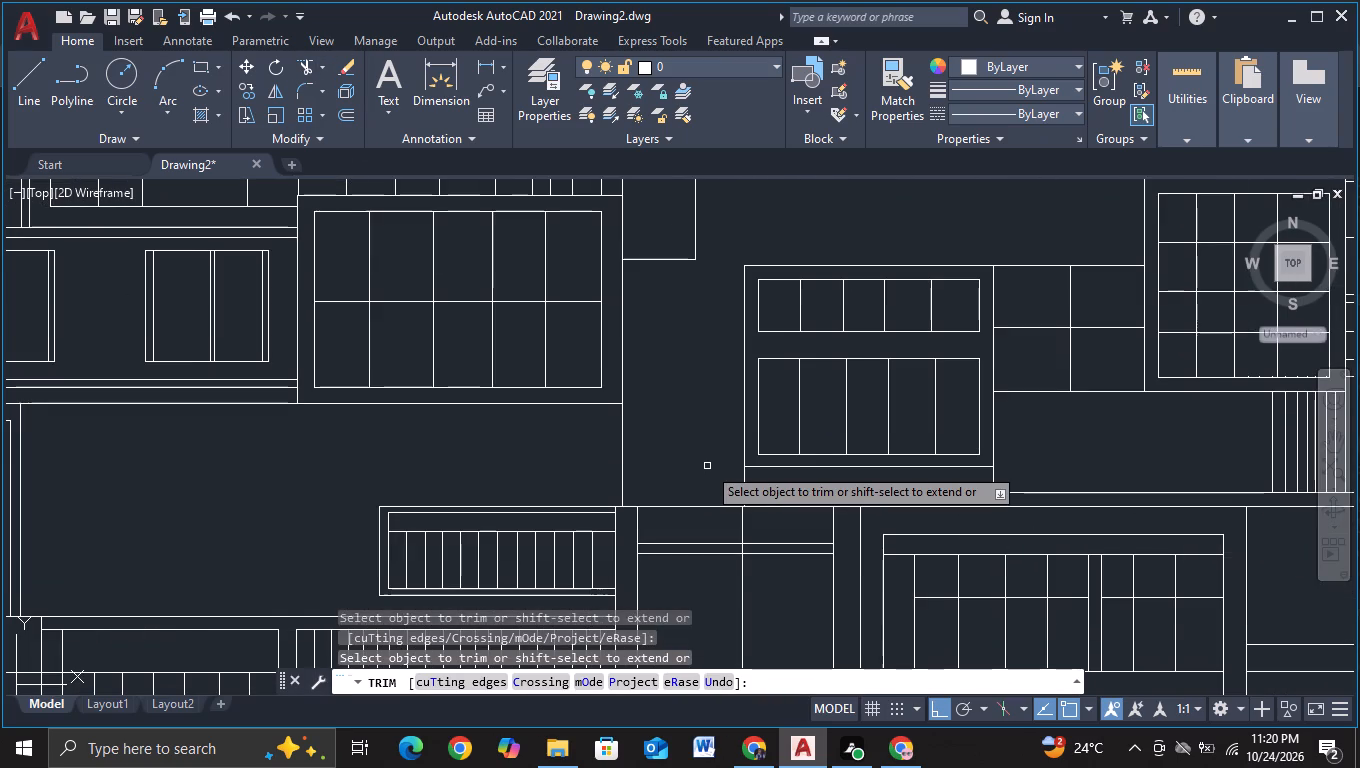
{"action": "key", "text": "Escape"}
Close the gap's top with a line about 3.5 units rightward from the small box's lower-right corner, stepping down to the two-window block's upper-left corner.
{"action": "left_click", "coordinate": [34, 67]}
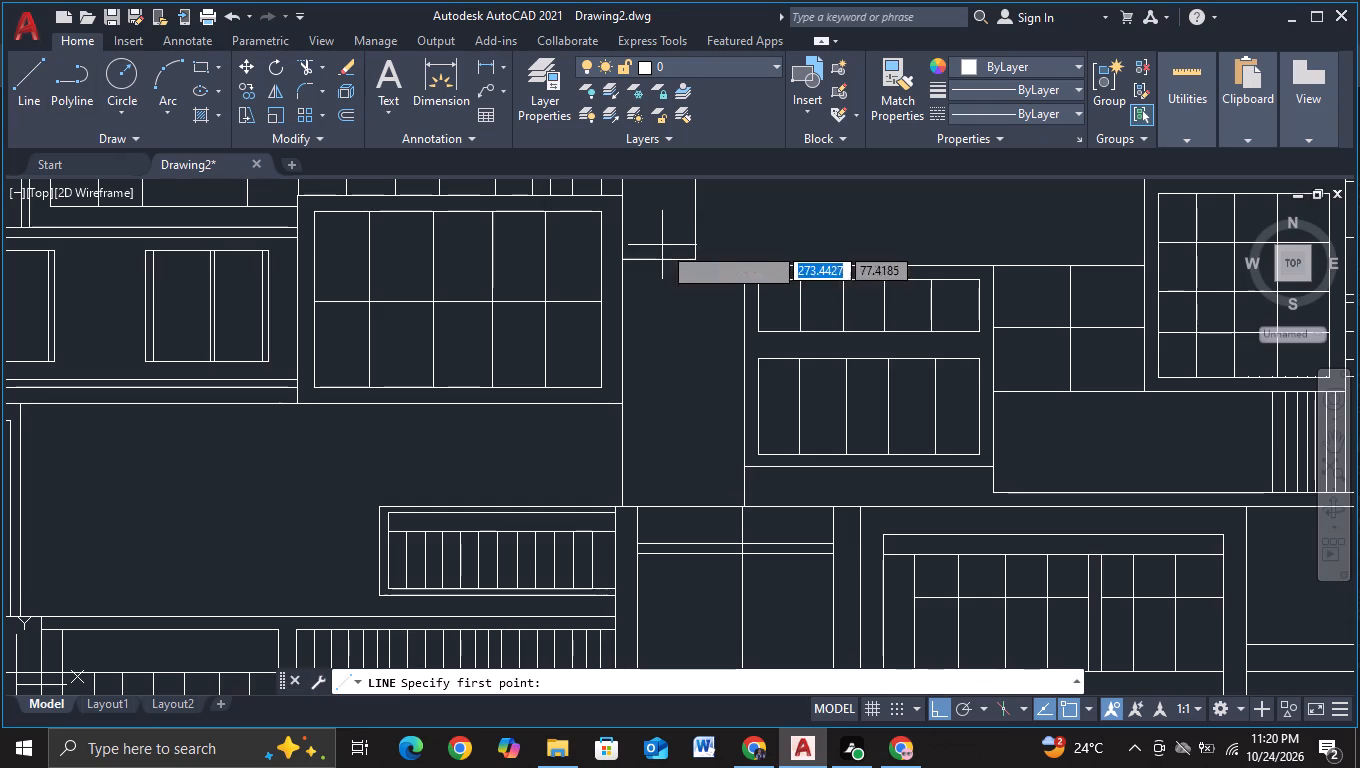
{"action": "left_click", "coordinate": [696, 261]}
{"action": "scroll", "coordinate": [733, 265], "scroll_direction": "up", "scroll_amount": 2}
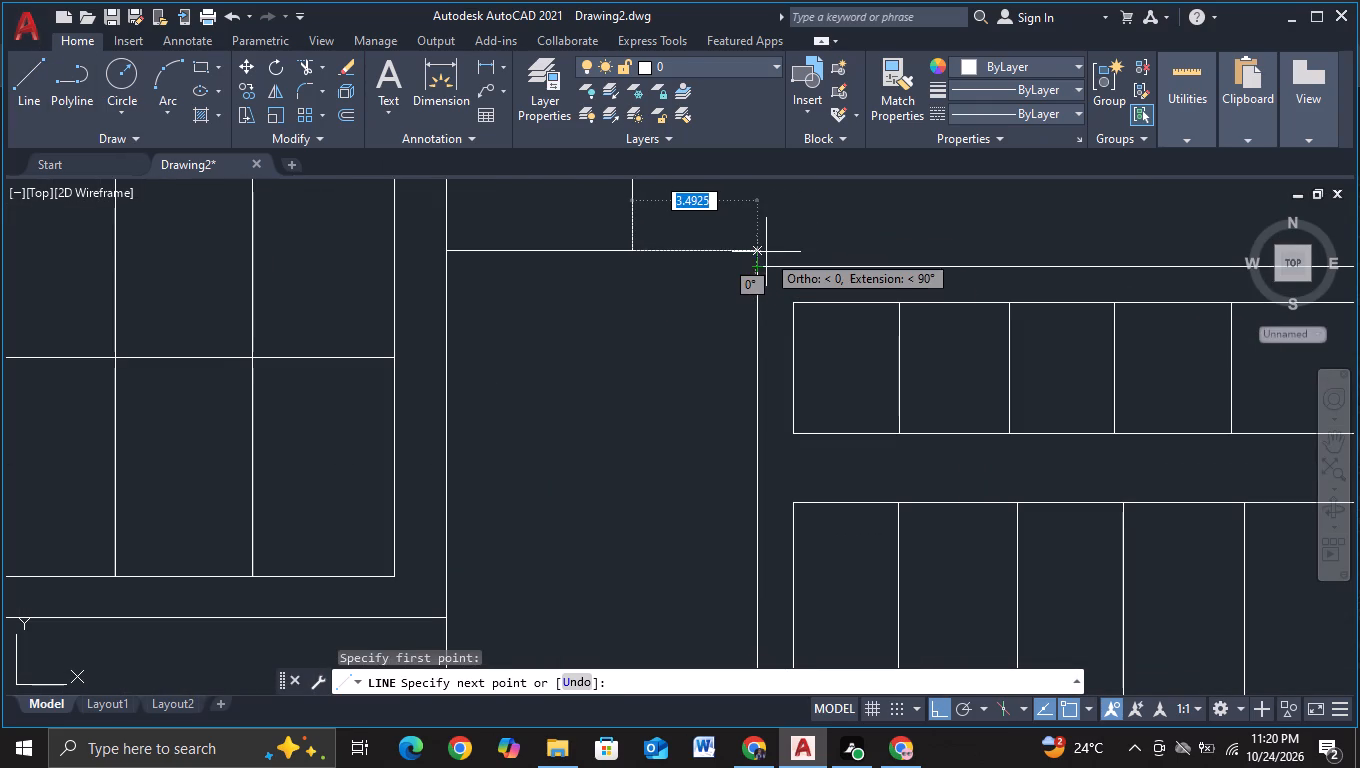
{"action": "left_click", "coordinate": [756, 252]}
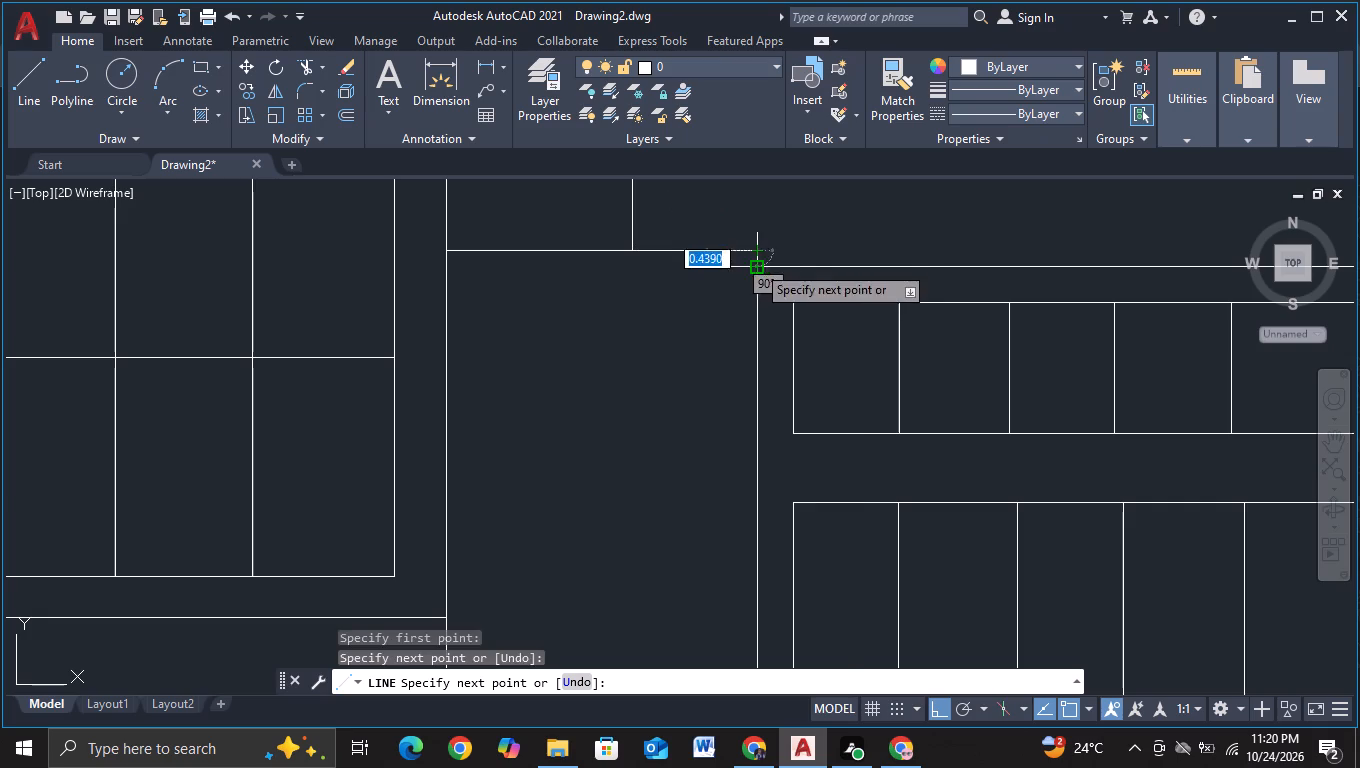
{"action": "left_click", "coordinate": [756, 264]}
{"action": "key", "text": "Escape"}
{"action": "key", "text": "Escape"}
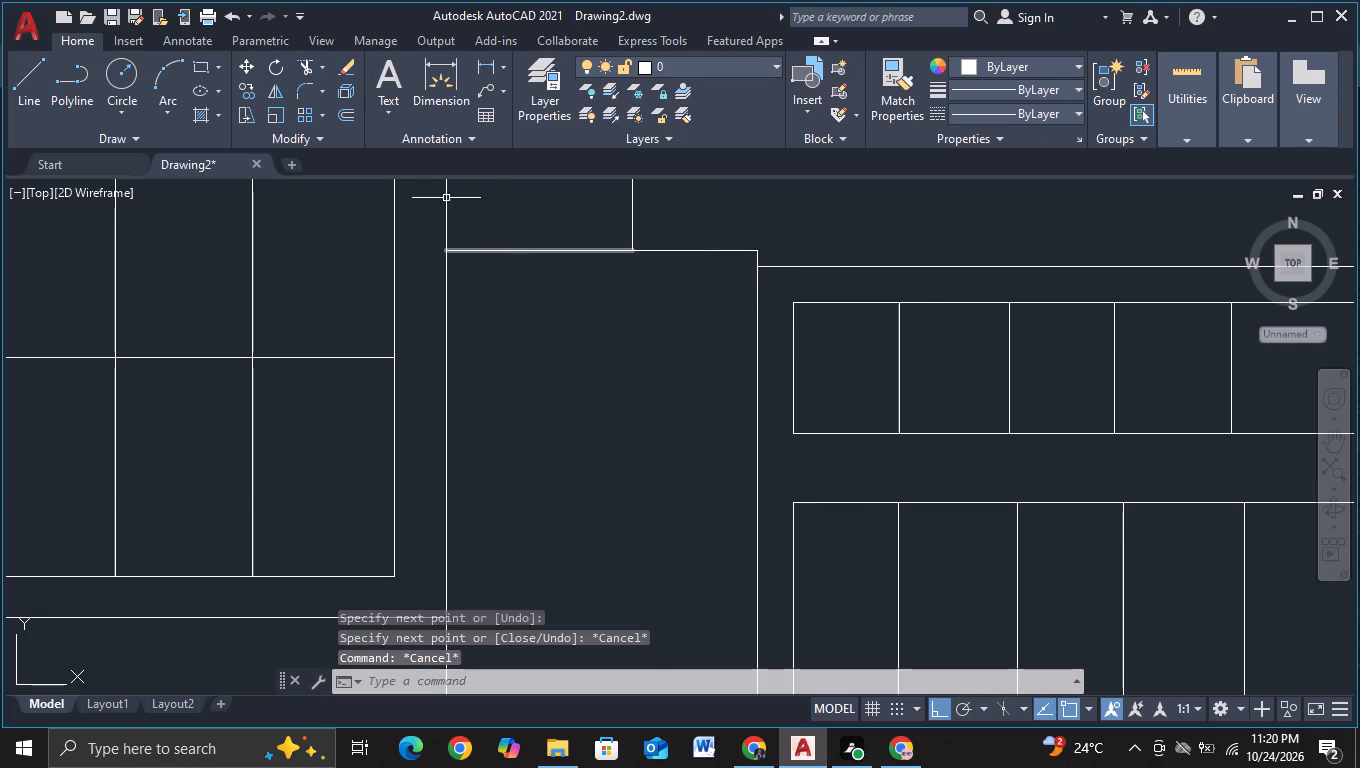
{"action": "key", "text": "Escape"}
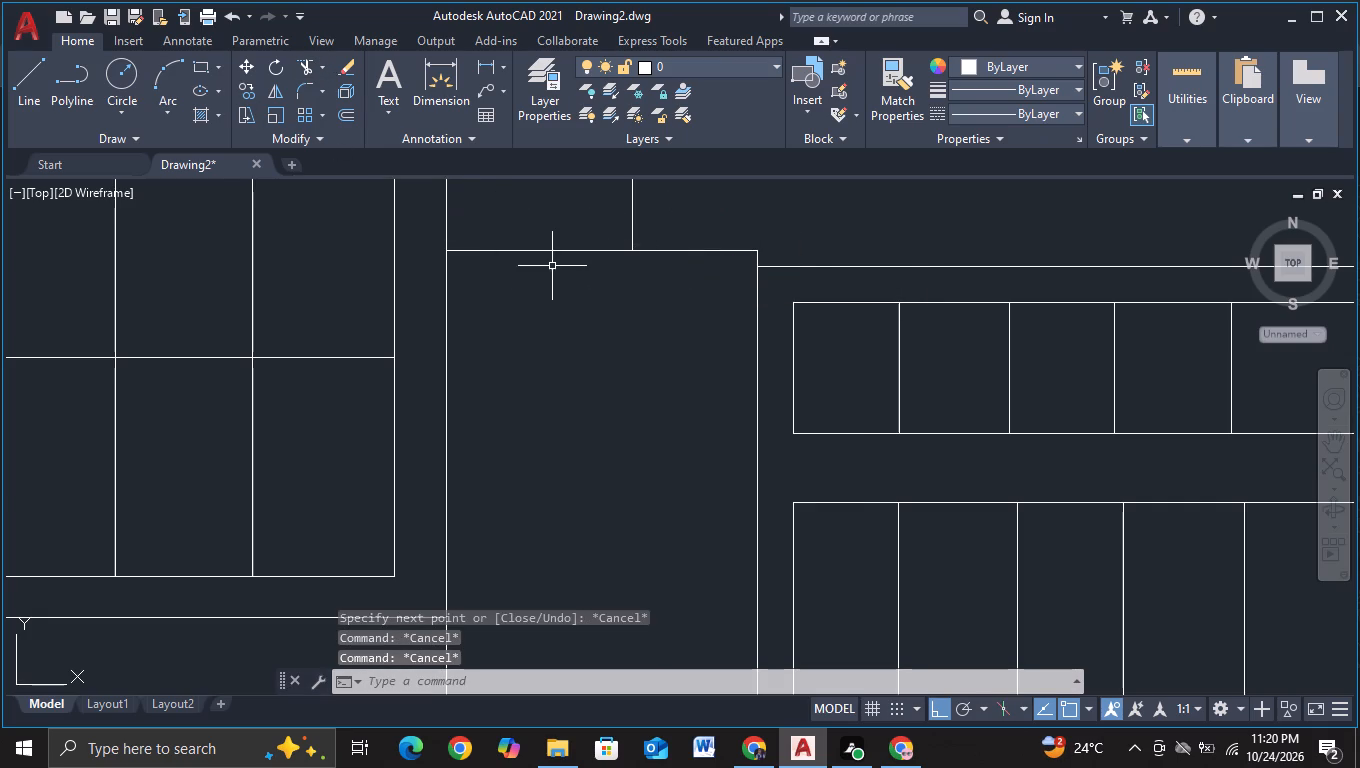
{"action": "left_click", "coordinate": [547, 249]}
{"action": "left_click", "coordinate": [669, 251]}
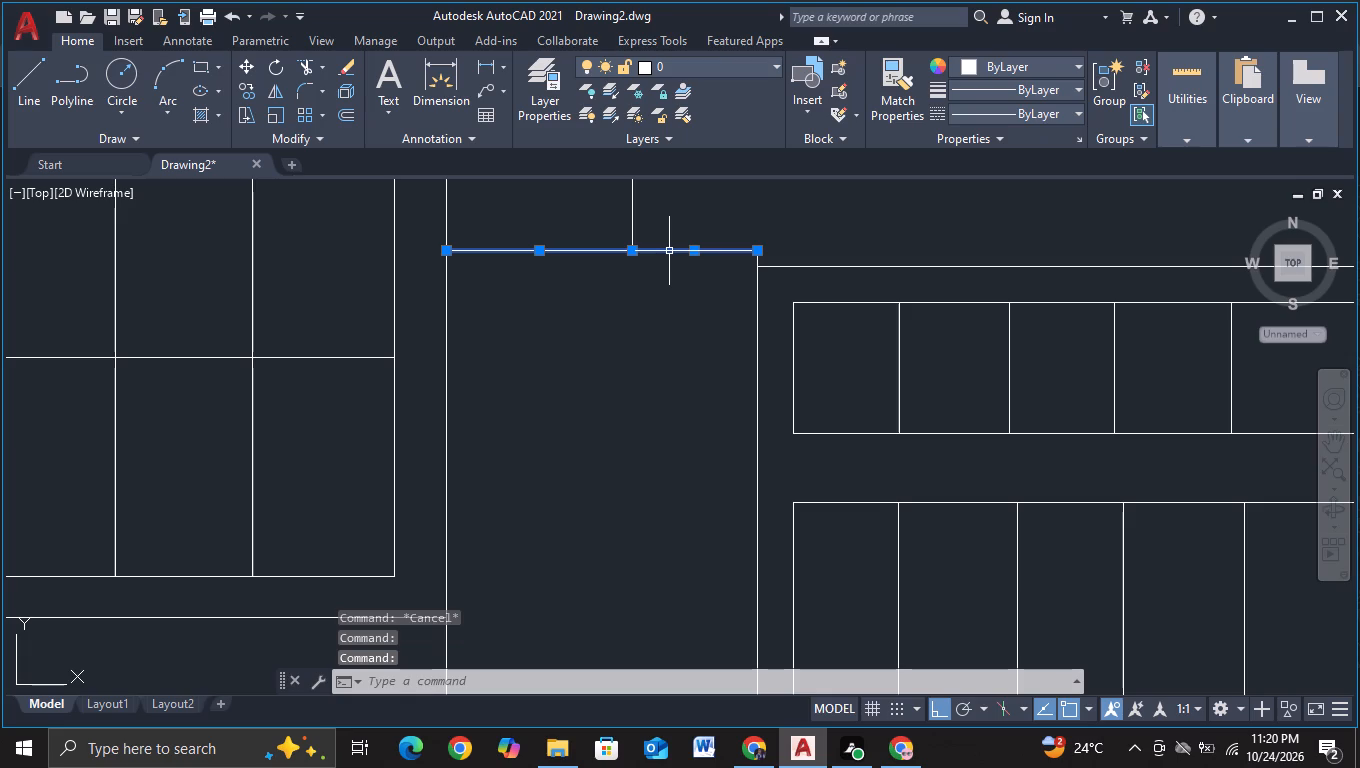
{"action": "key", "text": "Escape"}
Draw an inner frame's top line, about 7 units long, and its right side running down past the horizontal line, inside the narrow opening.
{"action": "left_click", "coordinate": [28, 89]}
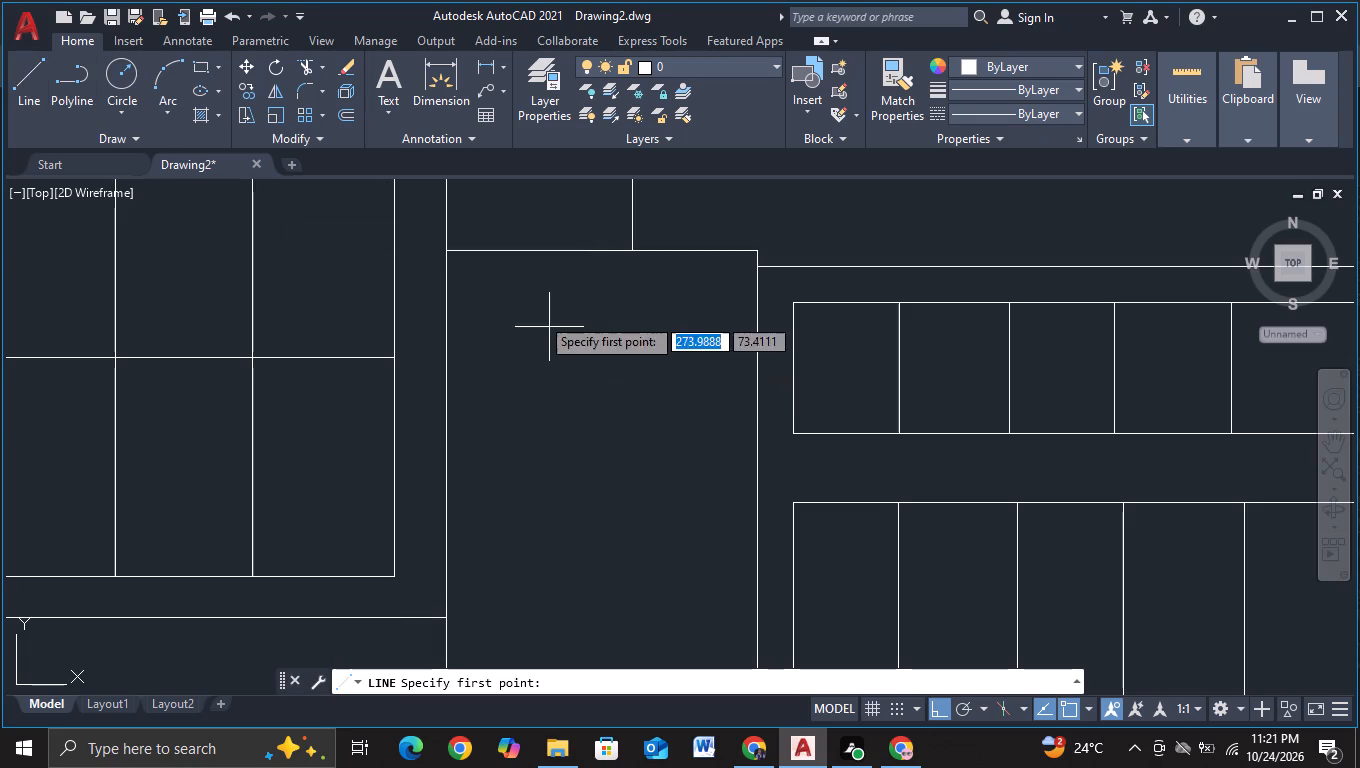
{"action": "left_click", "coordinate": [469, 275]}
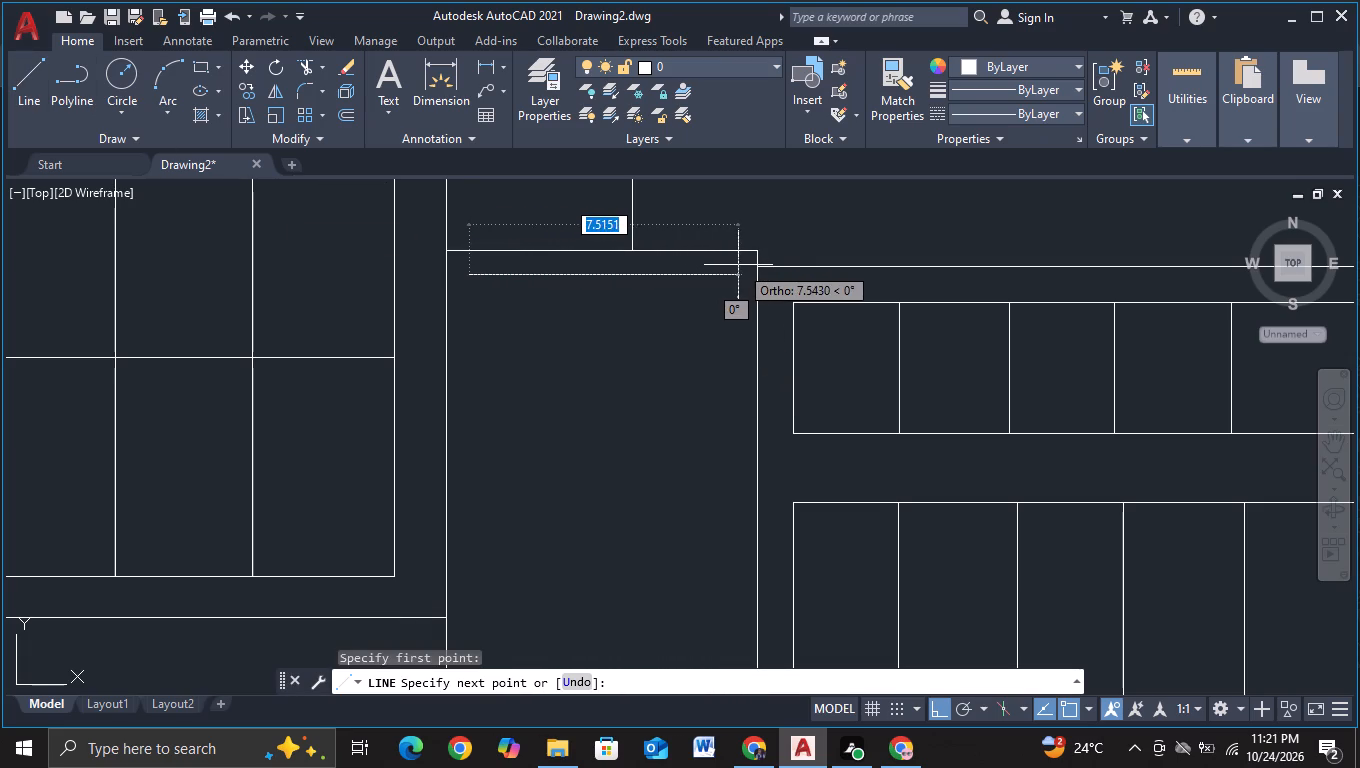
{"action": "left_click", "coordinate": [732, 268]}
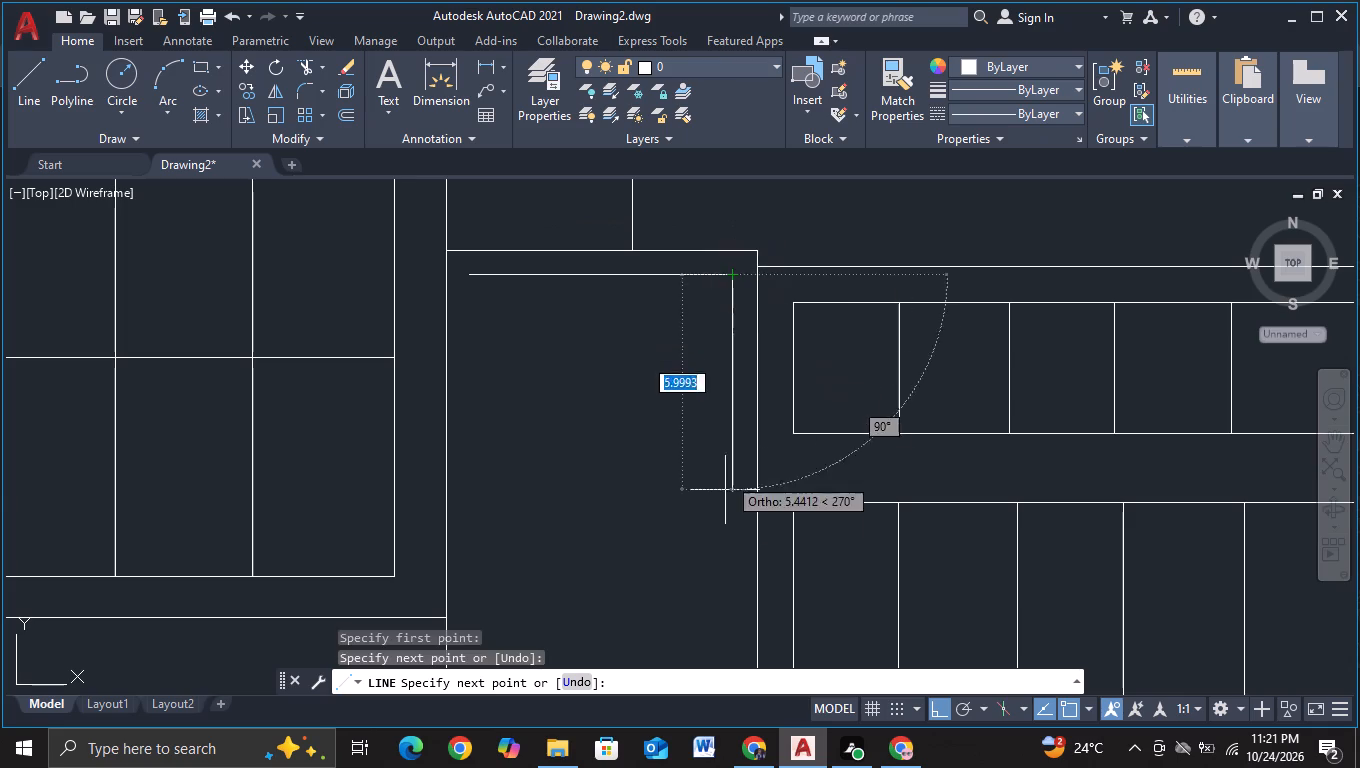
{"action": "middle_click_drag", "start_coordinate": [722, 504], "coordinate": [737, 293]}
{"action": "scroll", "coordinate": [727, 568], "scroll_direction": "down", "scroll_amount": 1}
{"action": "middle_click_drag", "start_coordinate": [727, 568], "coordinate": [674, 457]}
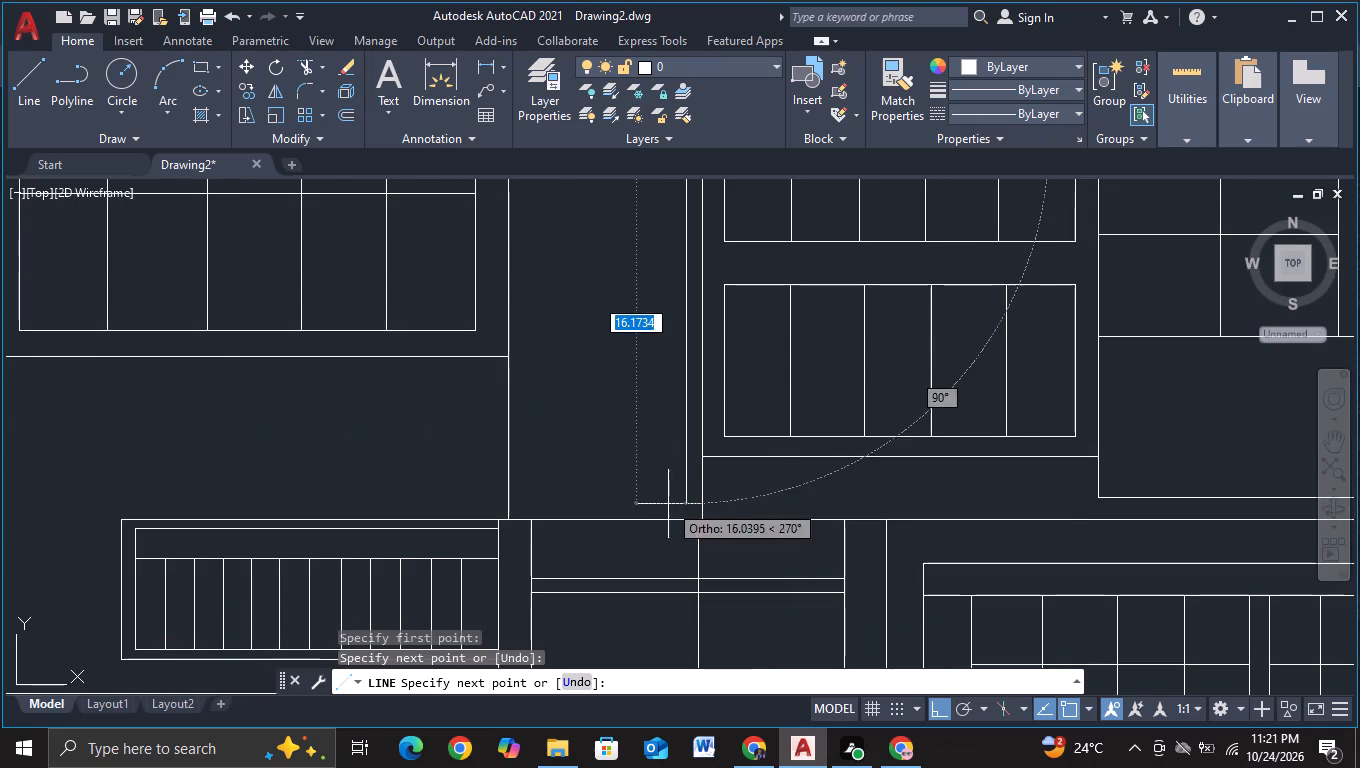
{"action": "left_click", "coordinate": [680, 534]}
{"action": "key", "text": "Escape"}
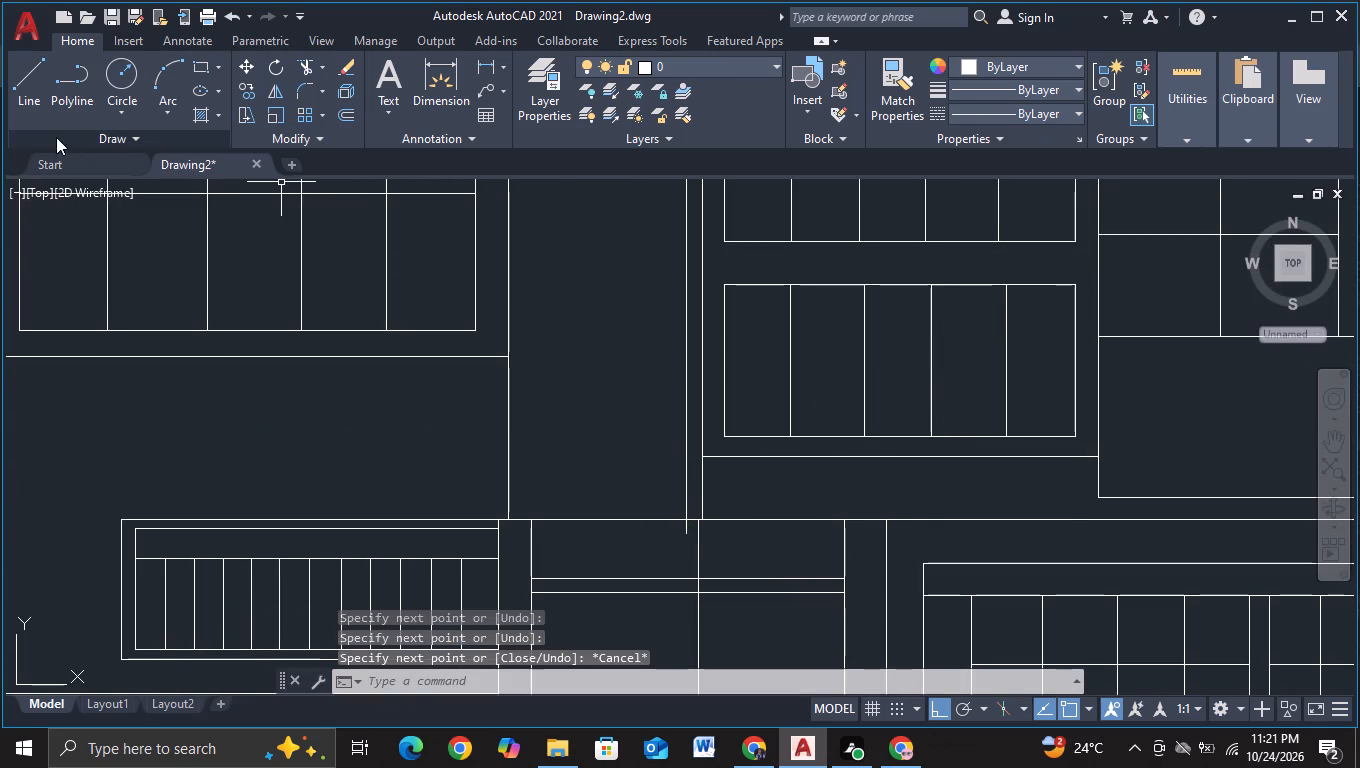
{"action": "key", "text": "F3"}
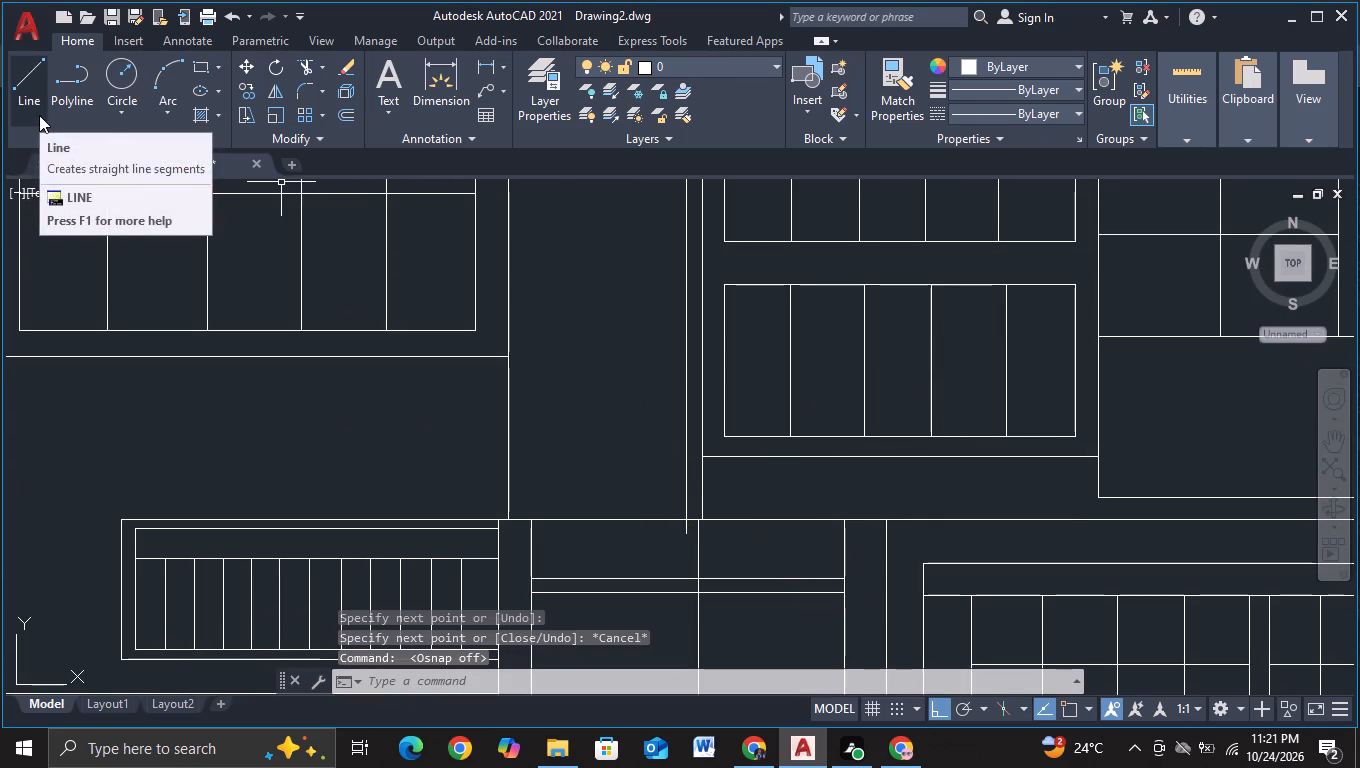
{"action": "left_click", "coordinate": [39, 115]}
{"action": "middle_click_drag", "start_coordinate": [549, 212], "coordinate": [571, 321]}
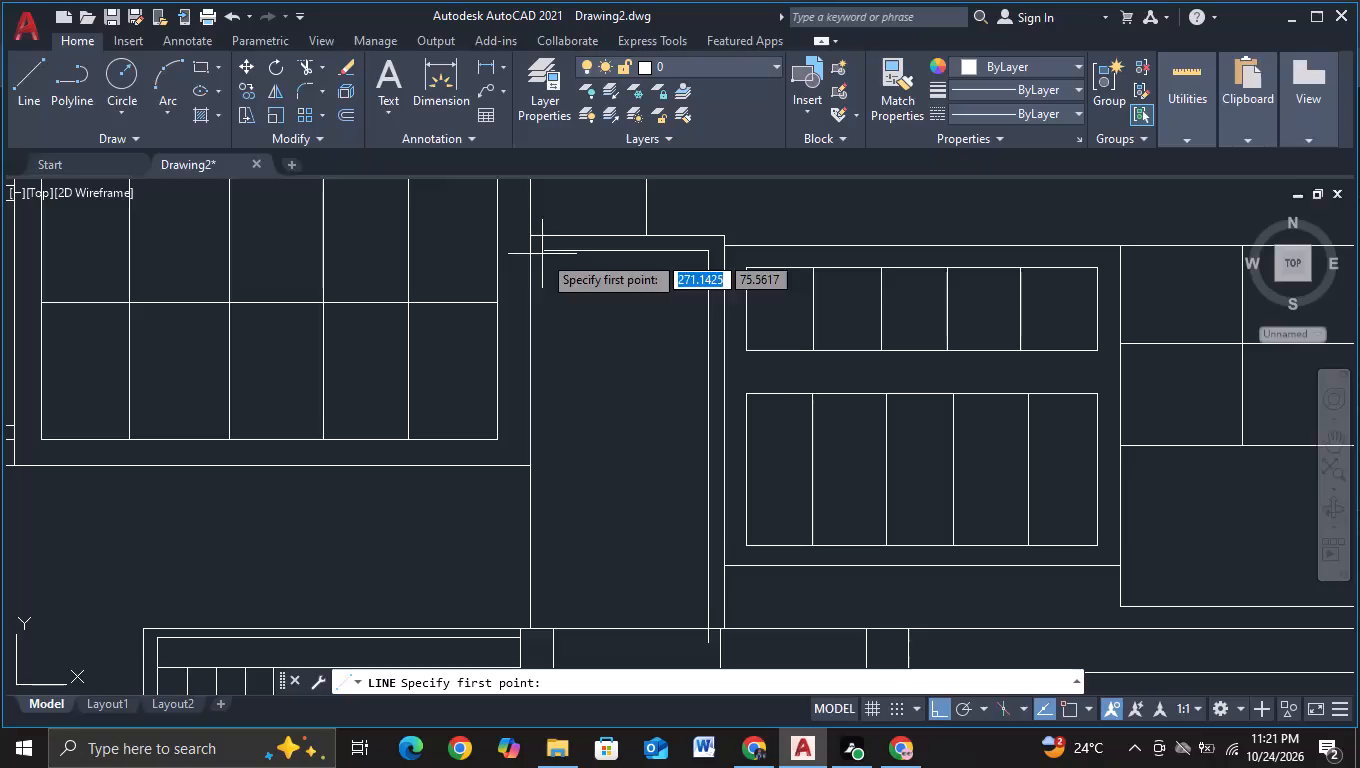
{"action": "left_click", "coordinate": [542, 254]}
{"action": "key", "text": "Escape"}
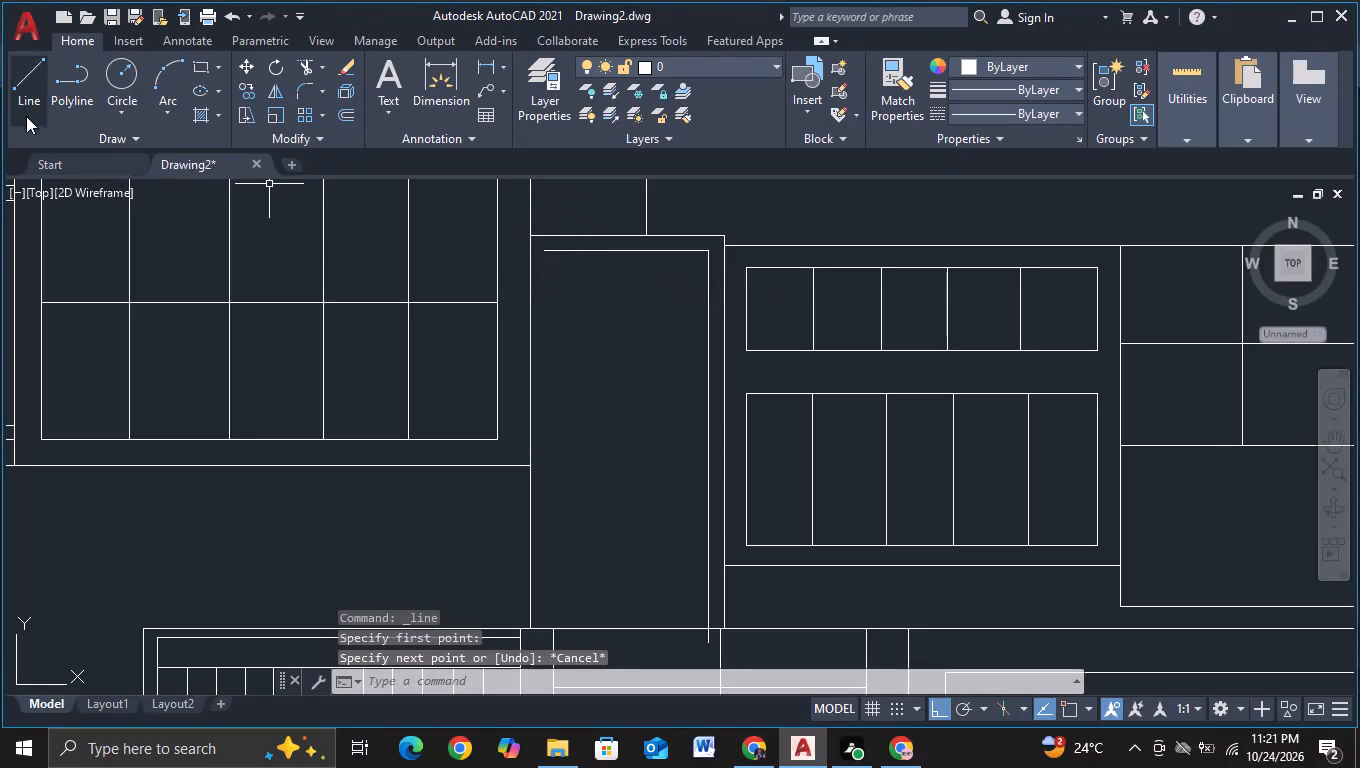
Draw the inner frame's left side from the top line's left end straight down past the long horizontal line.
{"action": "left_click", "coordinate": [32, 112]}
{"action": "key", "text": "F3"}
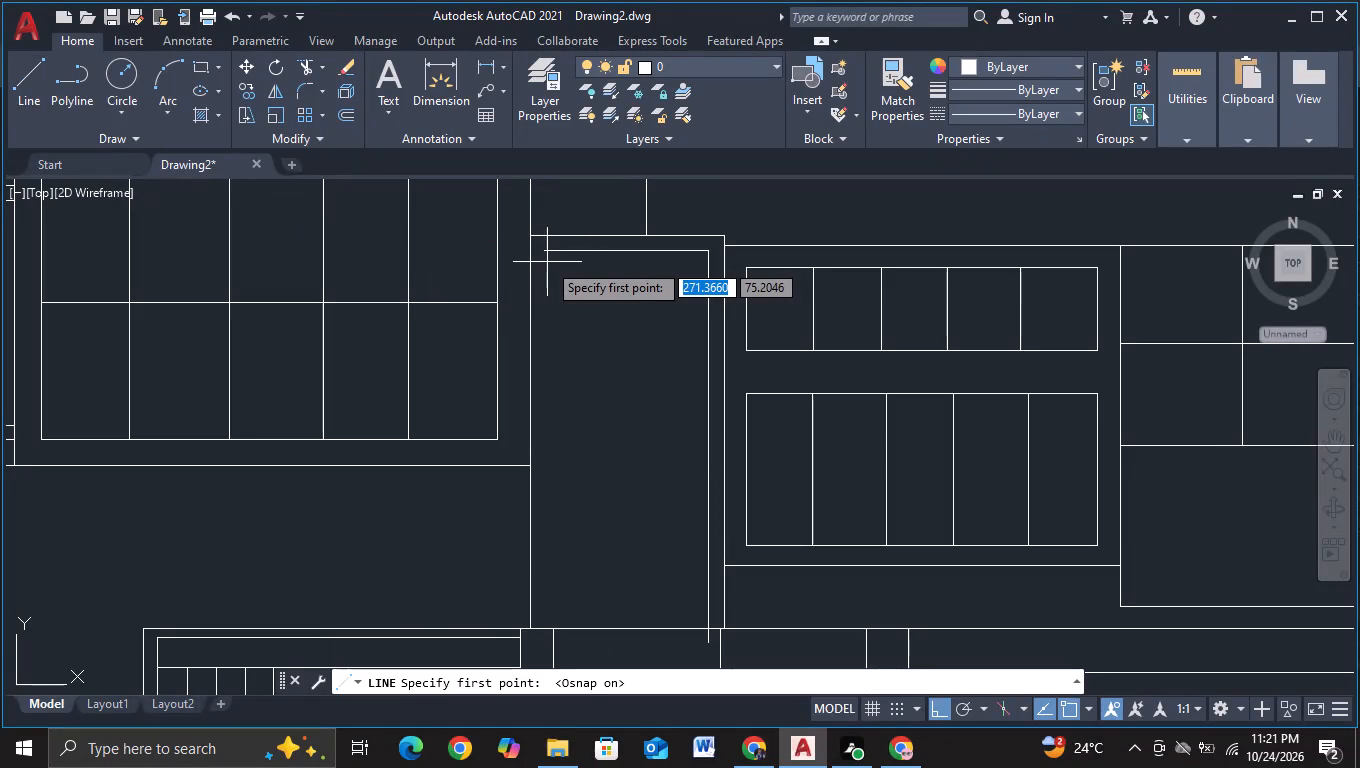
{"action": "left_click", "coordinate": [547, 256]}
{"action": "middle_click_drag", "start_coordinate": [564, 503], "coordinate": [565, 360]}
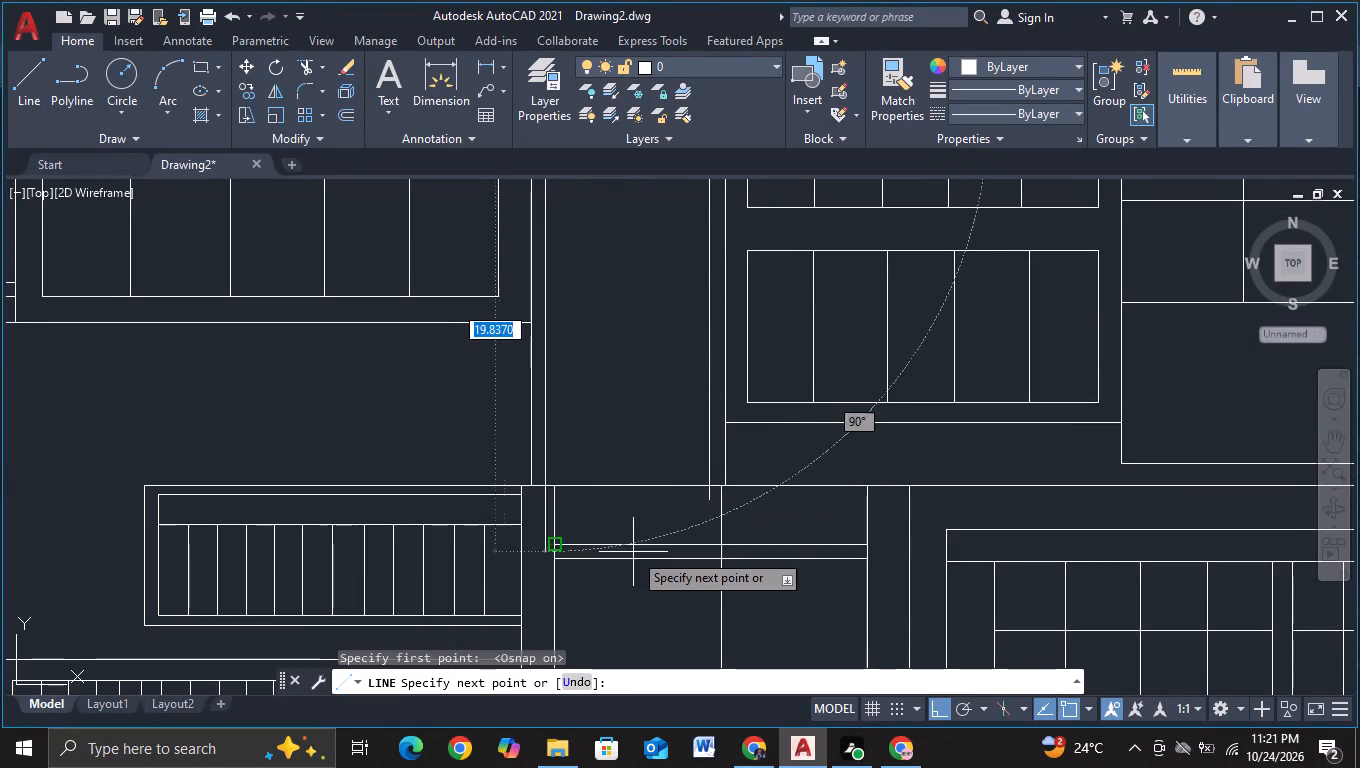
{"action": "scroll", "coordinate": [633, 530], "scroll_direction": "up", "scroll_amount": 2}
{"action": "left_click", "coordinate": [594, 509]}
{"action": "key", "text": "Escape"}
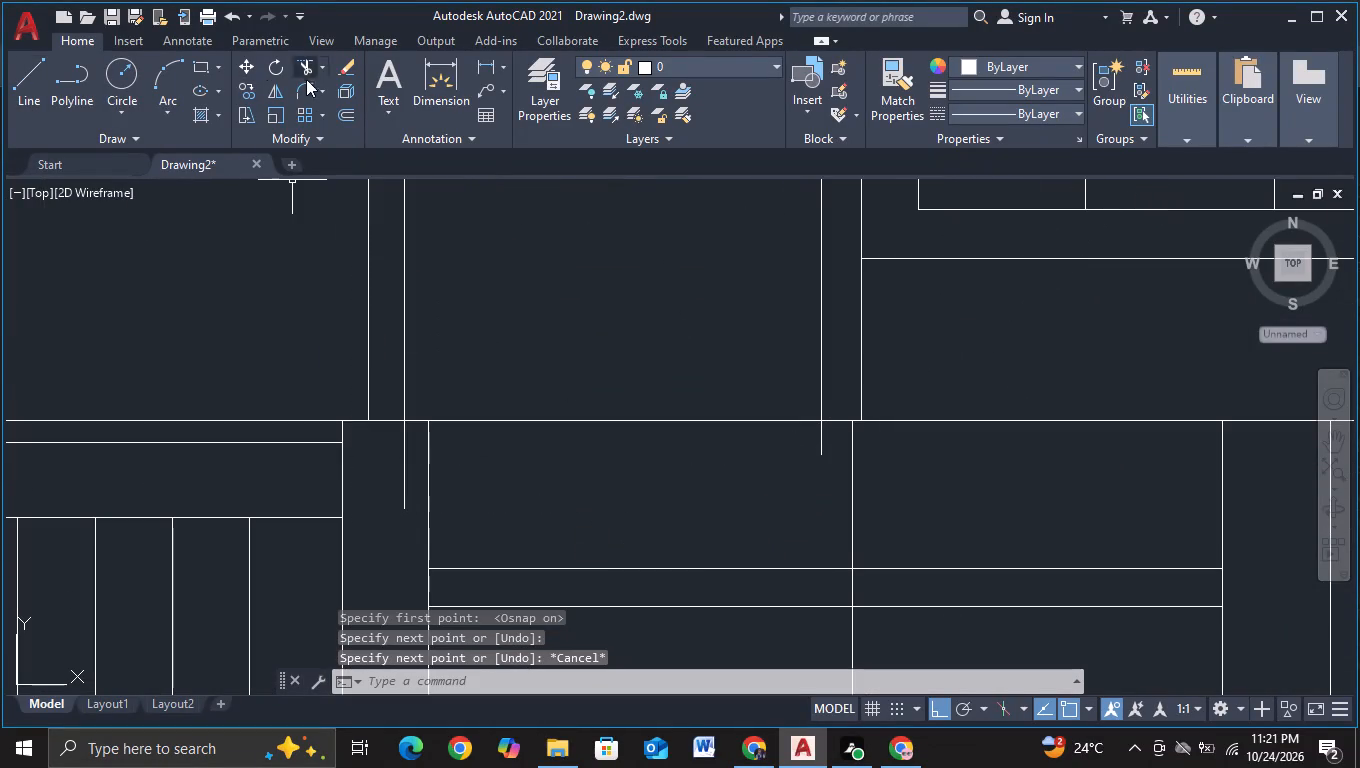
Trim the ends of both inner frame sides that extend below the long horizontal line.
{"action": "left_click", "coordinate": [306, 69]}
{"action": "left_click", "coordinate": [409, 467]}
{"action": "left_click", "coordinate": [397, 467]}
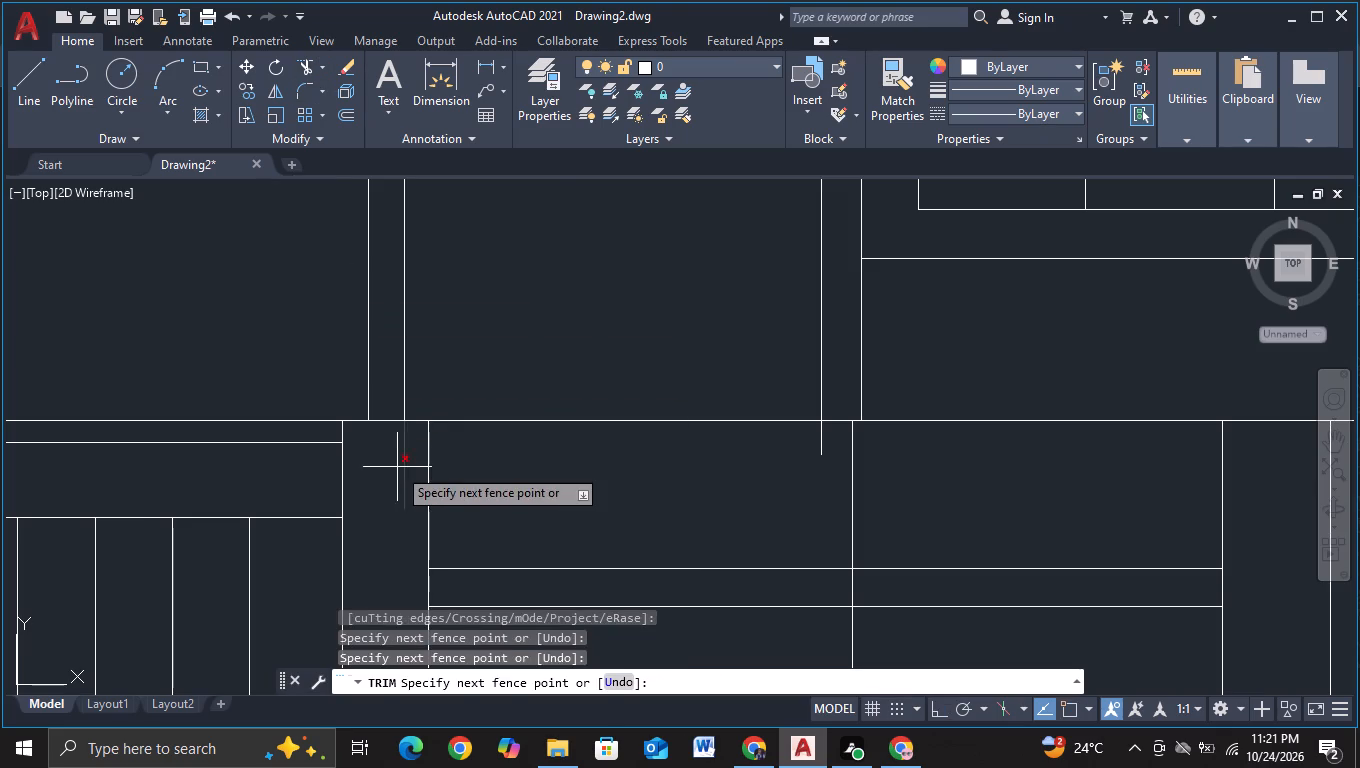
{"action": "left_click", "coordinate": [808, 438]}
{"action": "left_click", "coordinate": [850, 446]}
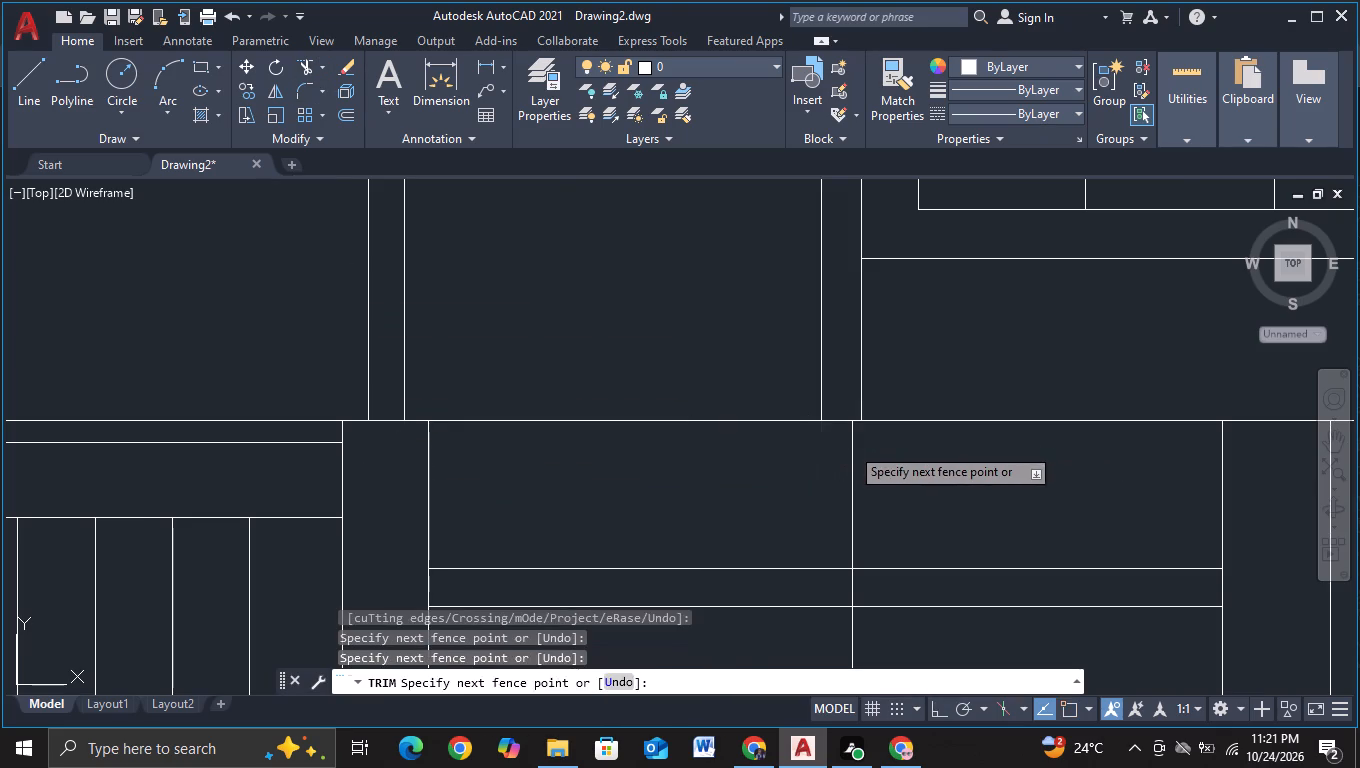
{"action": "key", "text": "Escape"}
Copy the inner frame's top line straight down about 12.5 units, with object snap off, inside the narrow opening.
{"action": "scroll", "coordinate": [745, 436], "scroll_direction": "down", "scroll_amount": 2}
{"action": "middle_click_drag", "start_coordinate": [700, 306], "coordinate": [696, 471]}
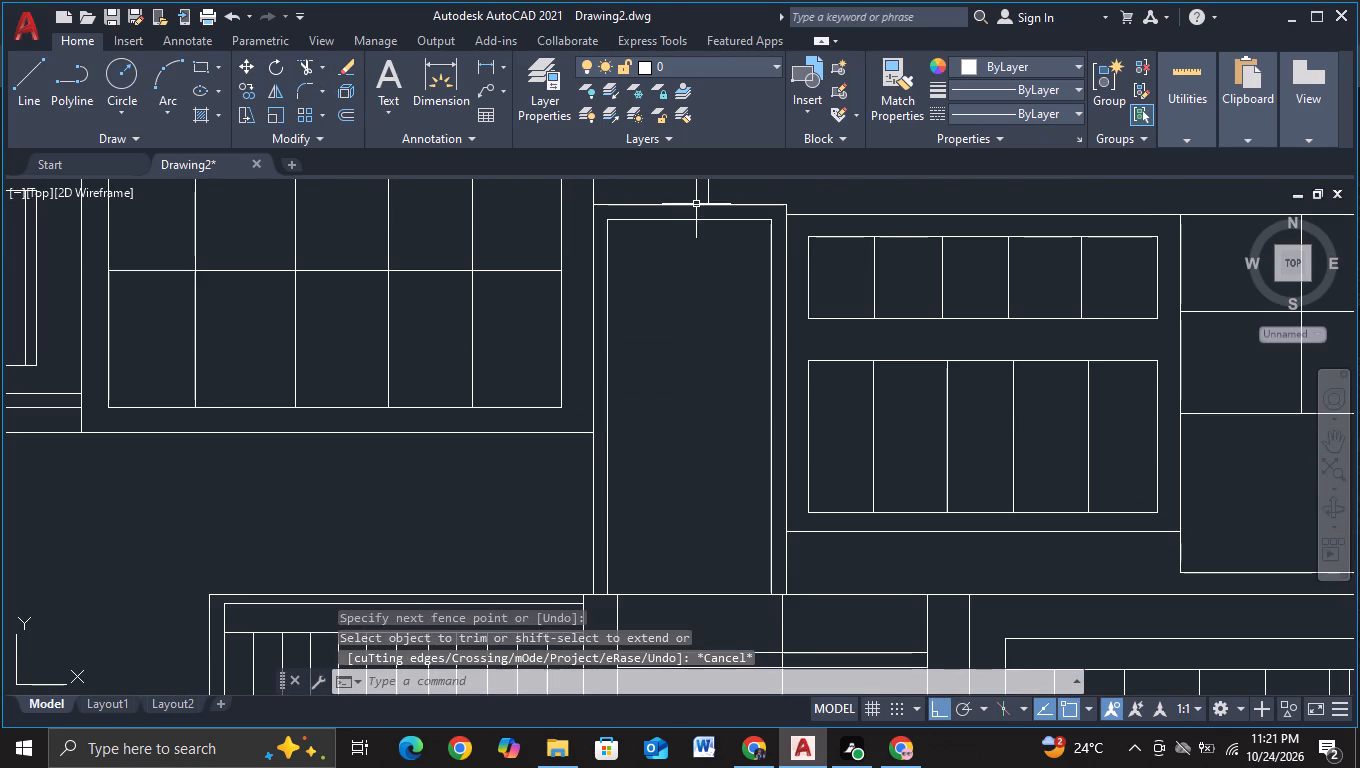
{"action": "left_click", "coordinate": [696, 217]}
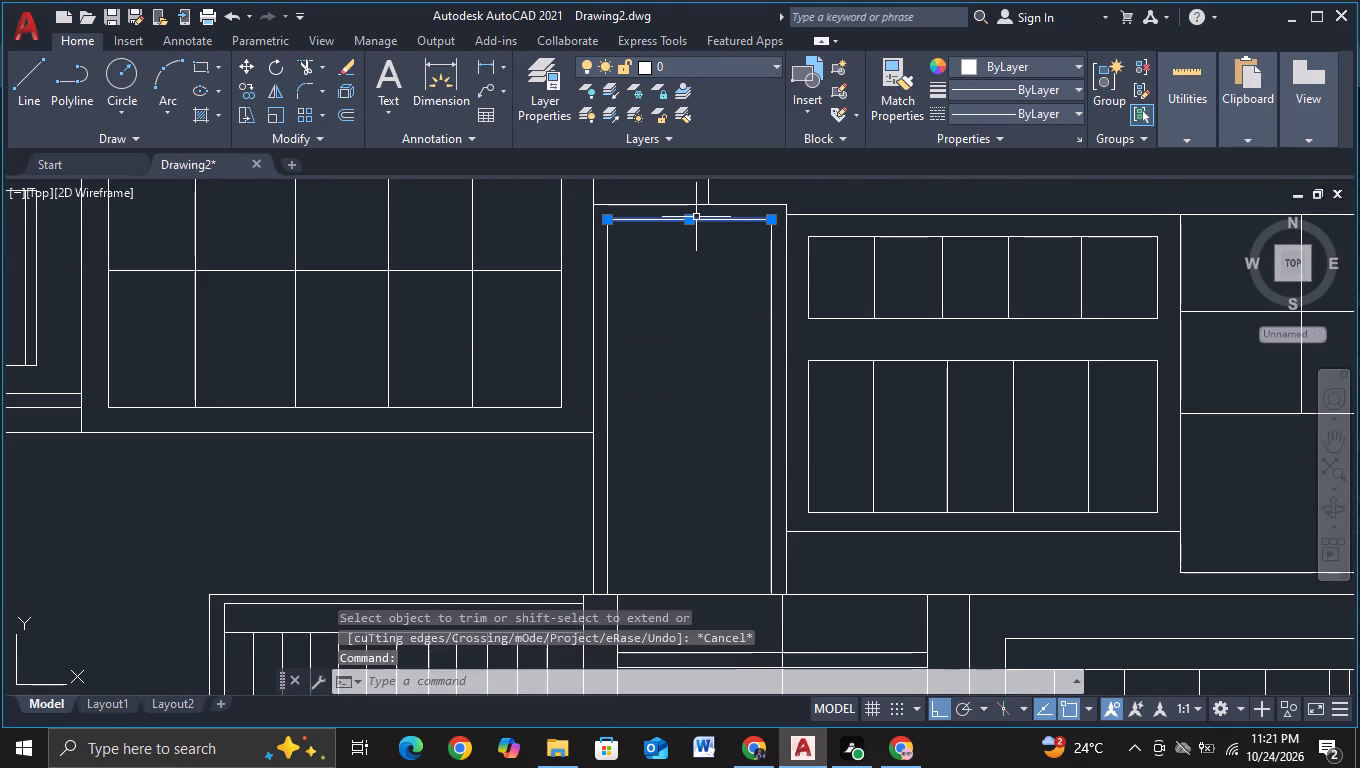
{"action": "key", "text": "Escape"}
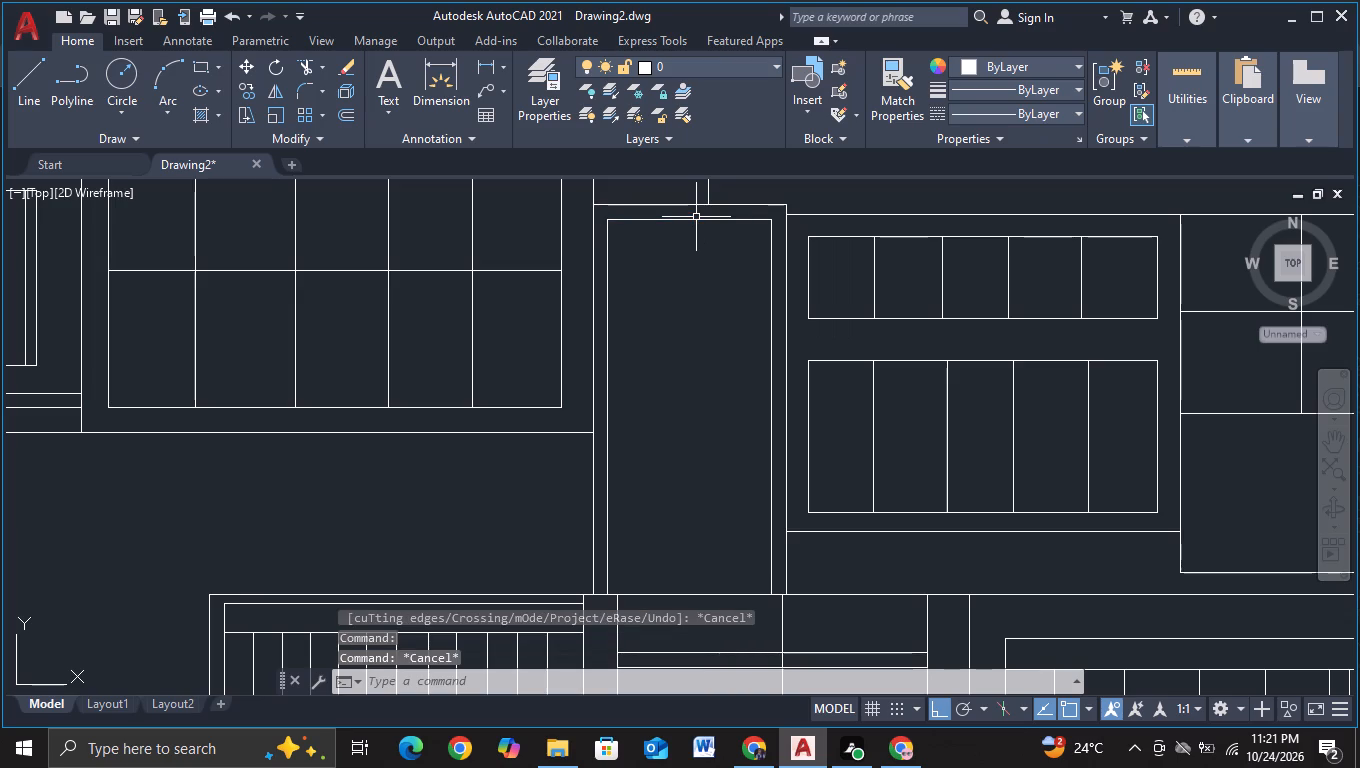
{"action": "left_click", "coordinate": [695, 220]}
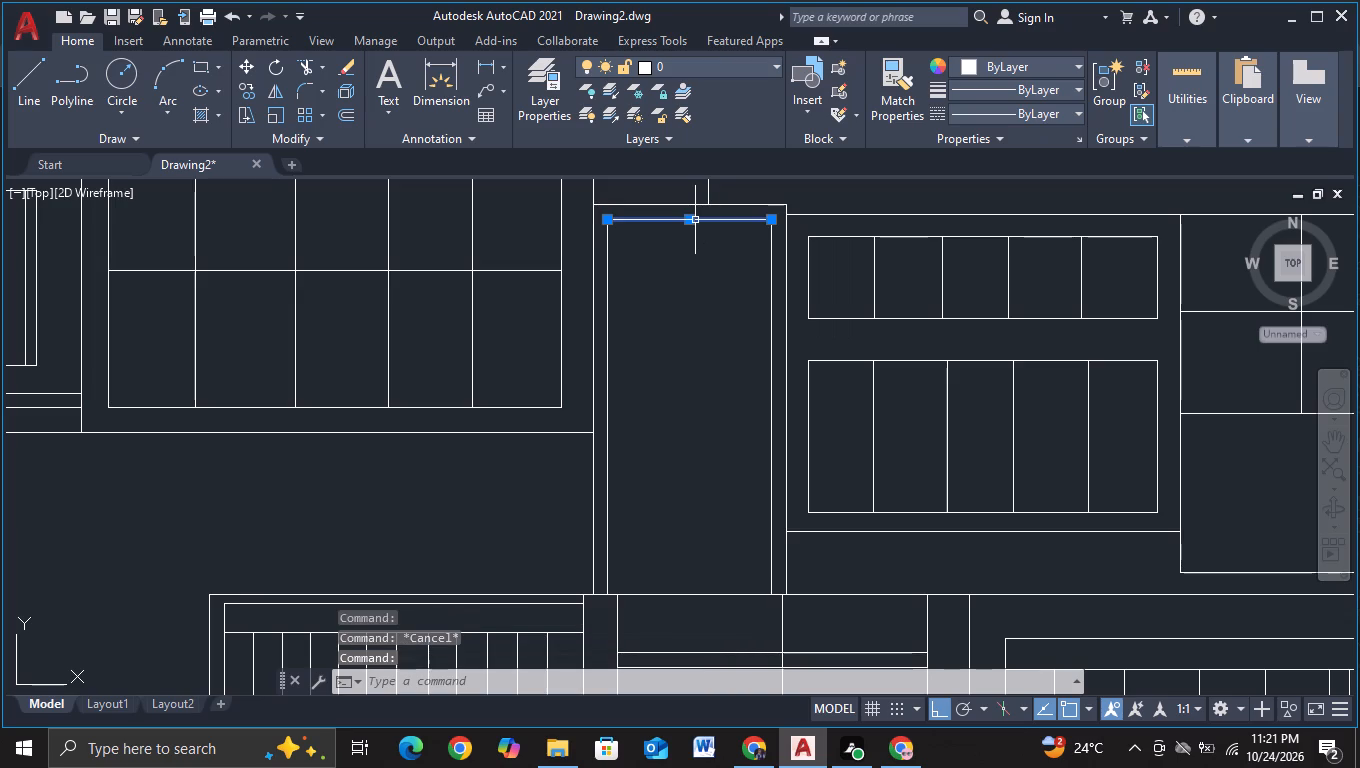
{"action": "key", "text": "c"}
{"action": "left_click", "coordinate": [727, 287]}
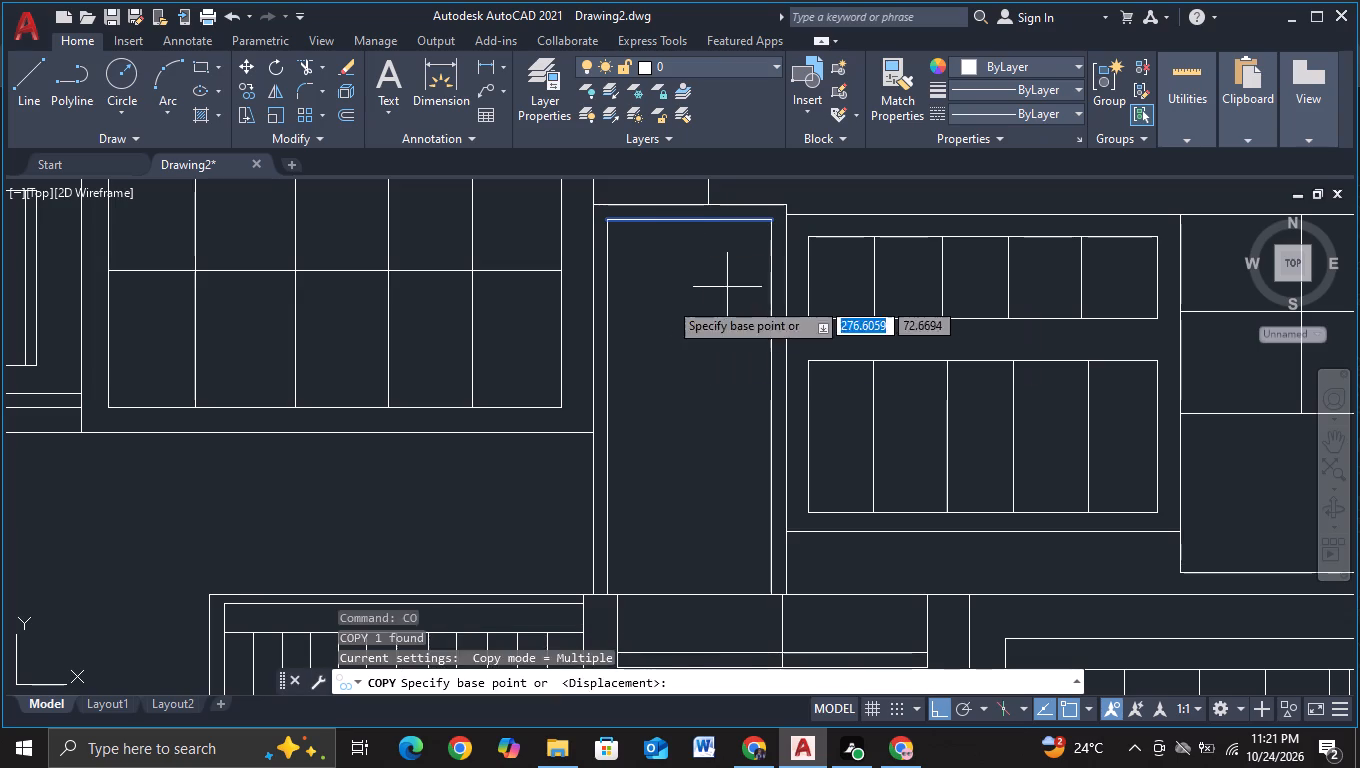
{"action": "left_click", "coordinate": [668, 300]}
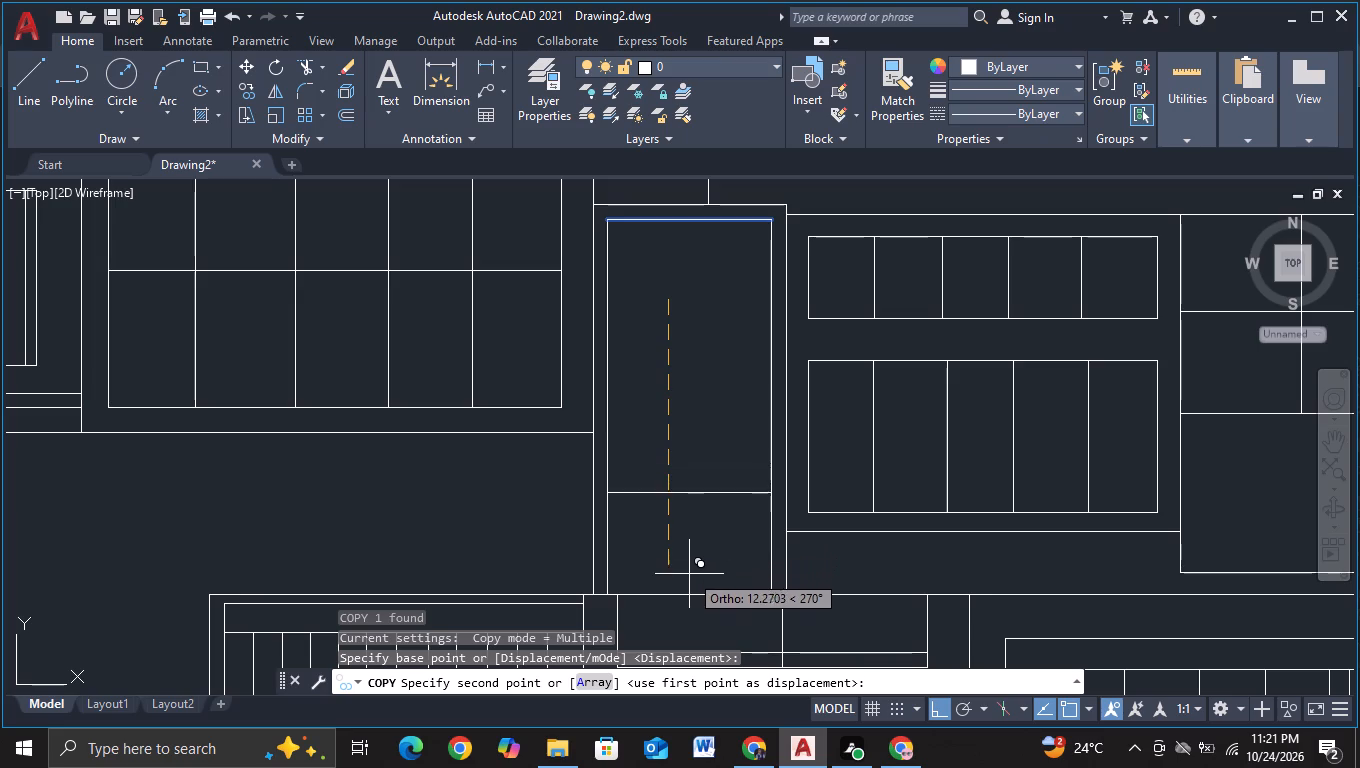
{"action": "key", "text": "F3"}
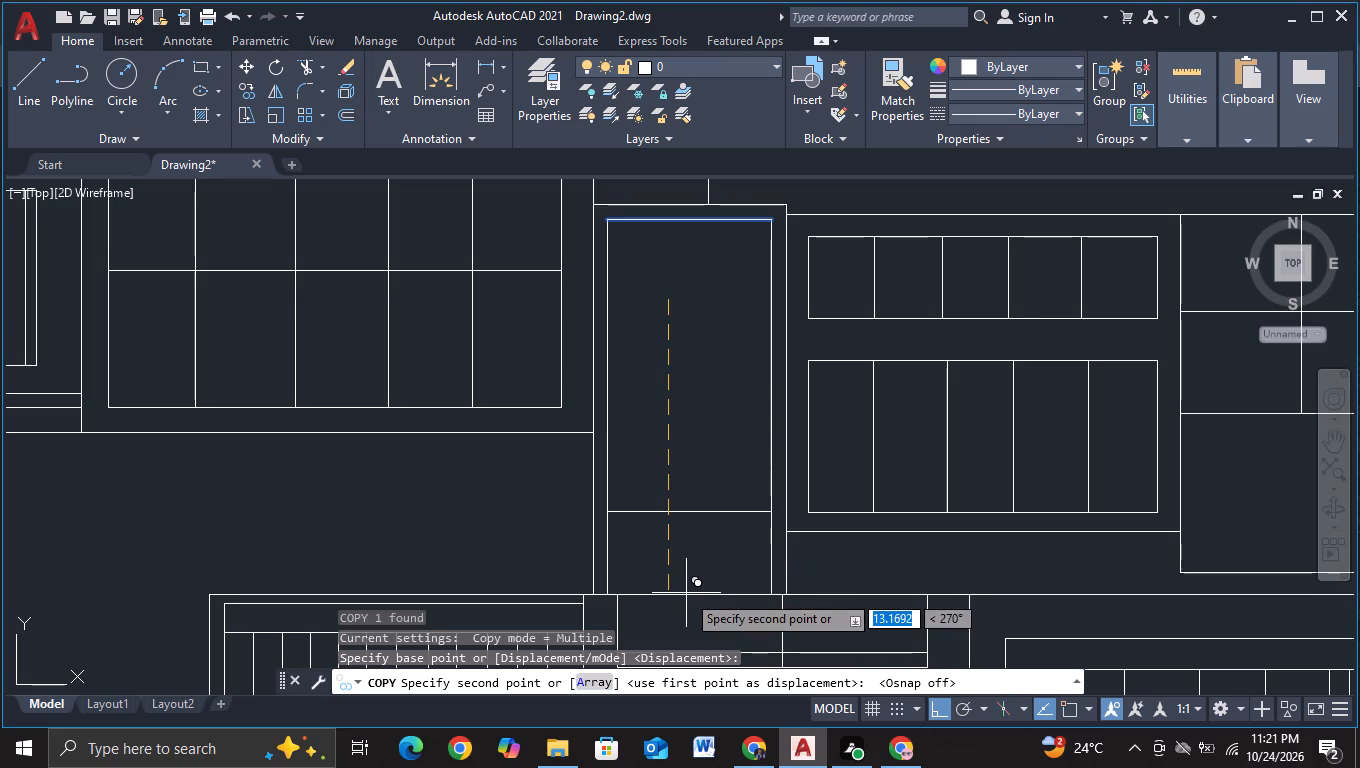
{"action": "middle_click_drag", "start_coordinate": [686, 593], "coordinate": [699, 511]}
{"action": "left_click", "coordinate": [698, 500]}
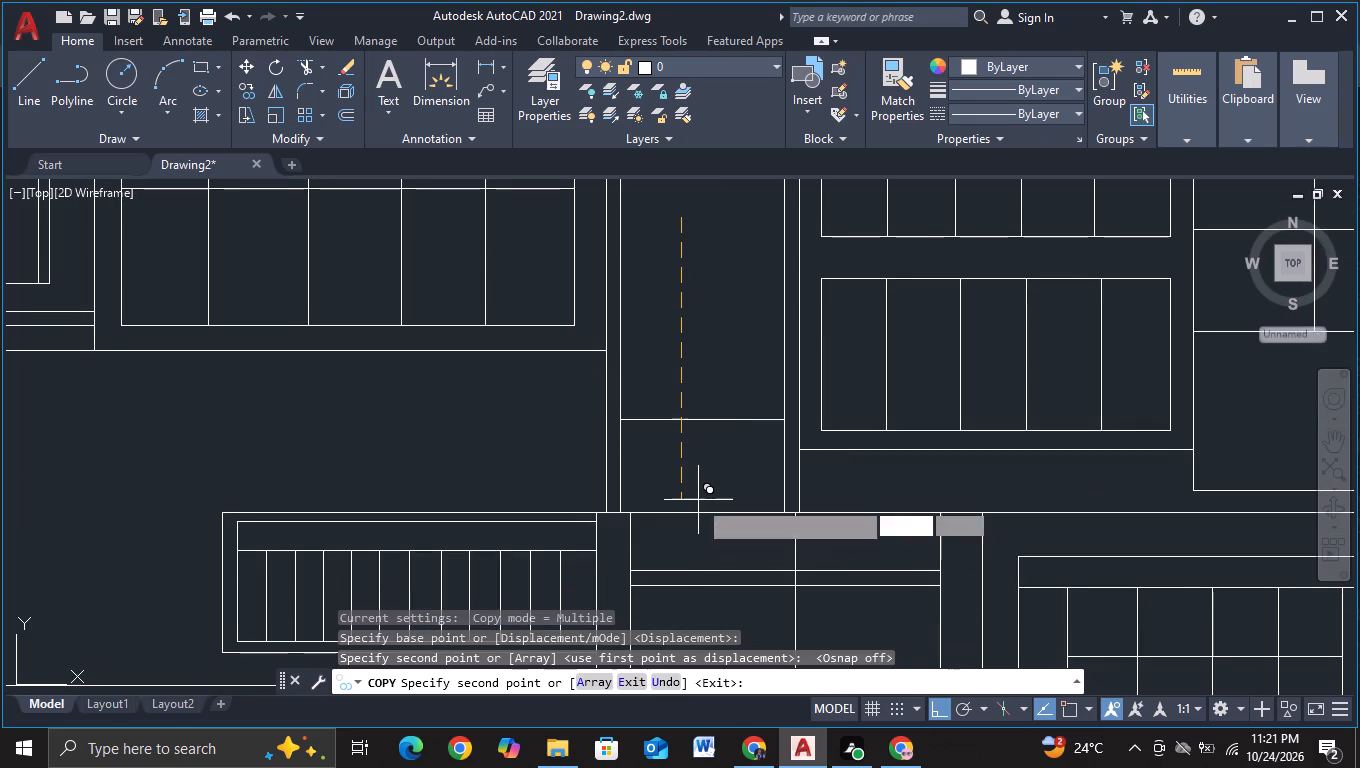
{"action": "key", "text": "Escape"}
Copy the inner frame's left side about 1 unit rightward as the first vertical slat.
{"action": "middle_click_drag", "start_coordinate": [704, 452], "coordinate": [648, 593]}
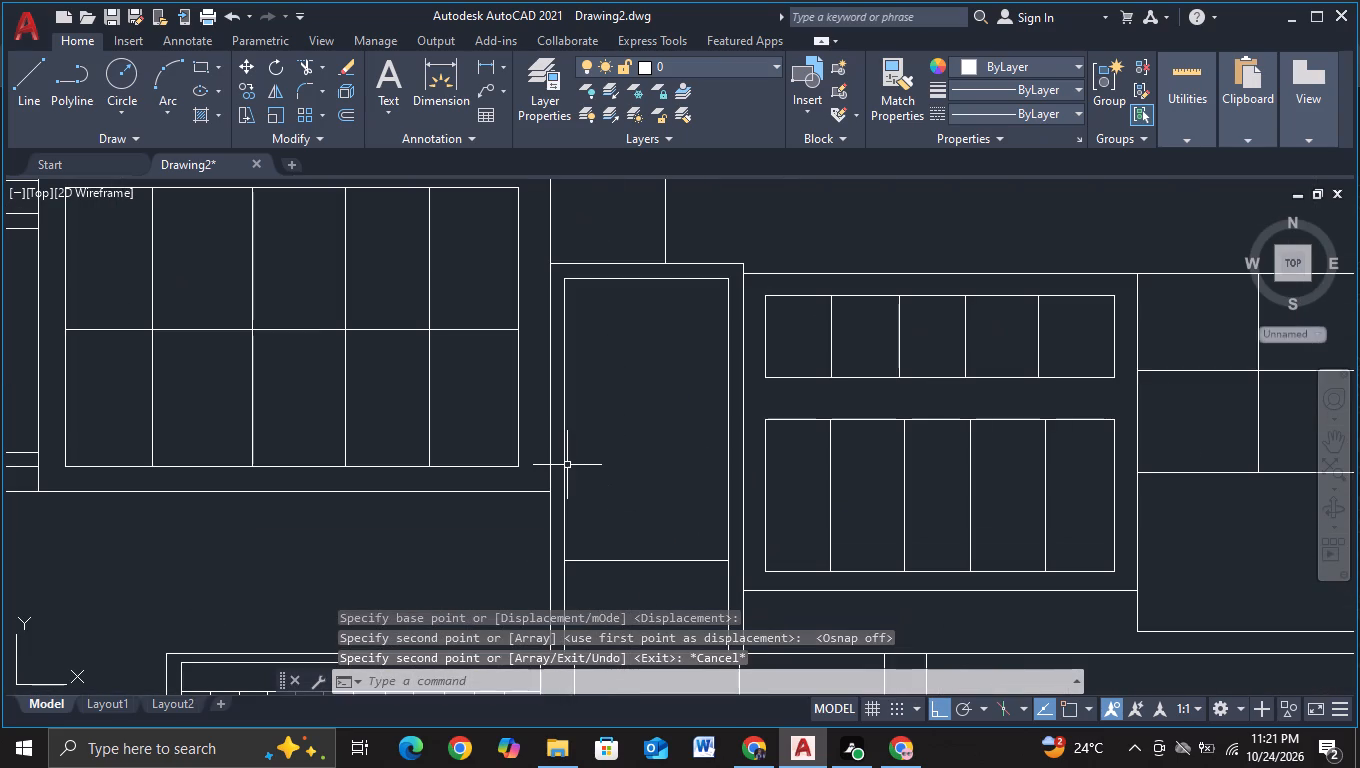
{"action": "left_click", "coordinate": [564, 465]}
{"action": "key", "text": "c"}
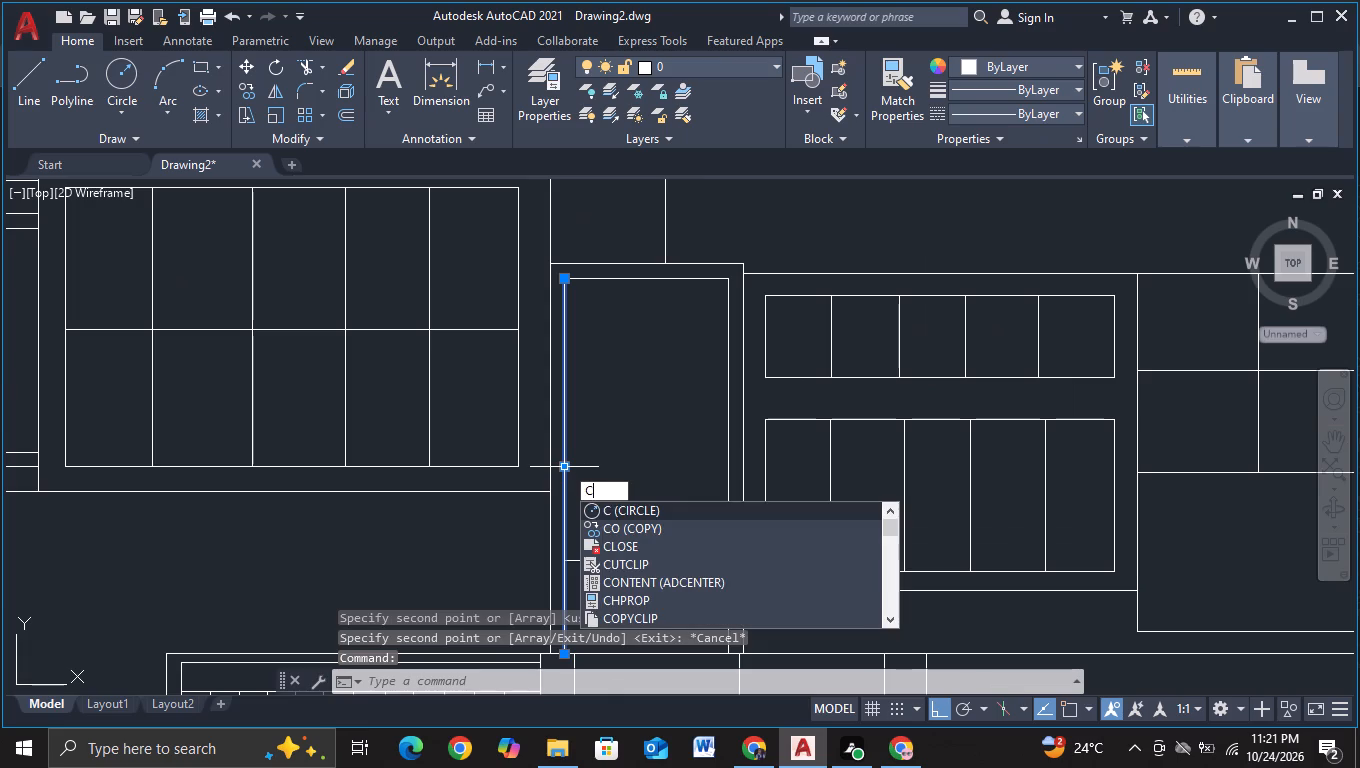
{"action": "left_click", "coordinate": [620, 528]}
{"action": "left_click", "coordinate": [620, 498]}
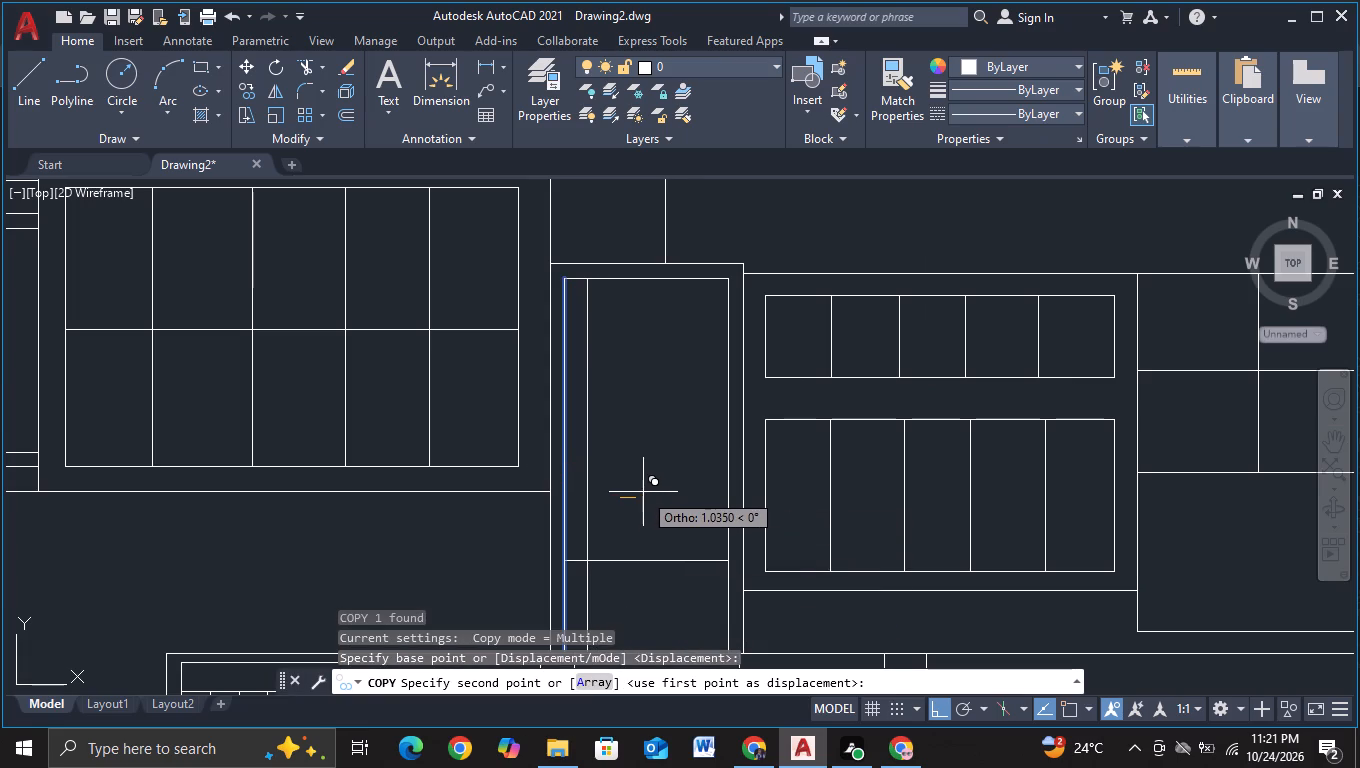
{"action": "left_click", "coordinate": [640, 492]}
{"action": "key", "text": "Escape"}
Trim the part of the new slat that runs below the copied horizontal line.
{"action": "middle_click_drag", "start_coordinate": [640, 492], "coordinate": [631, 356]}
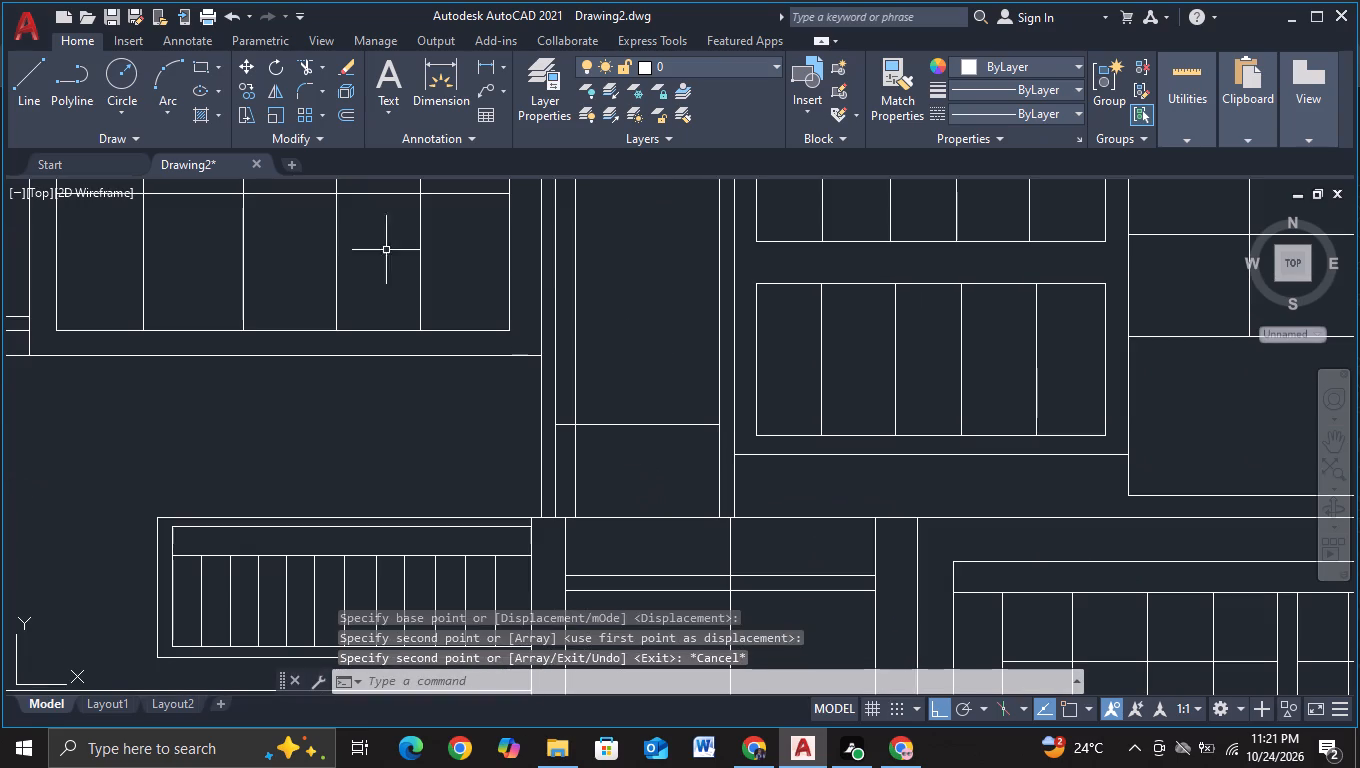
{"action": "left_click", "coordinate": [307, 67]}
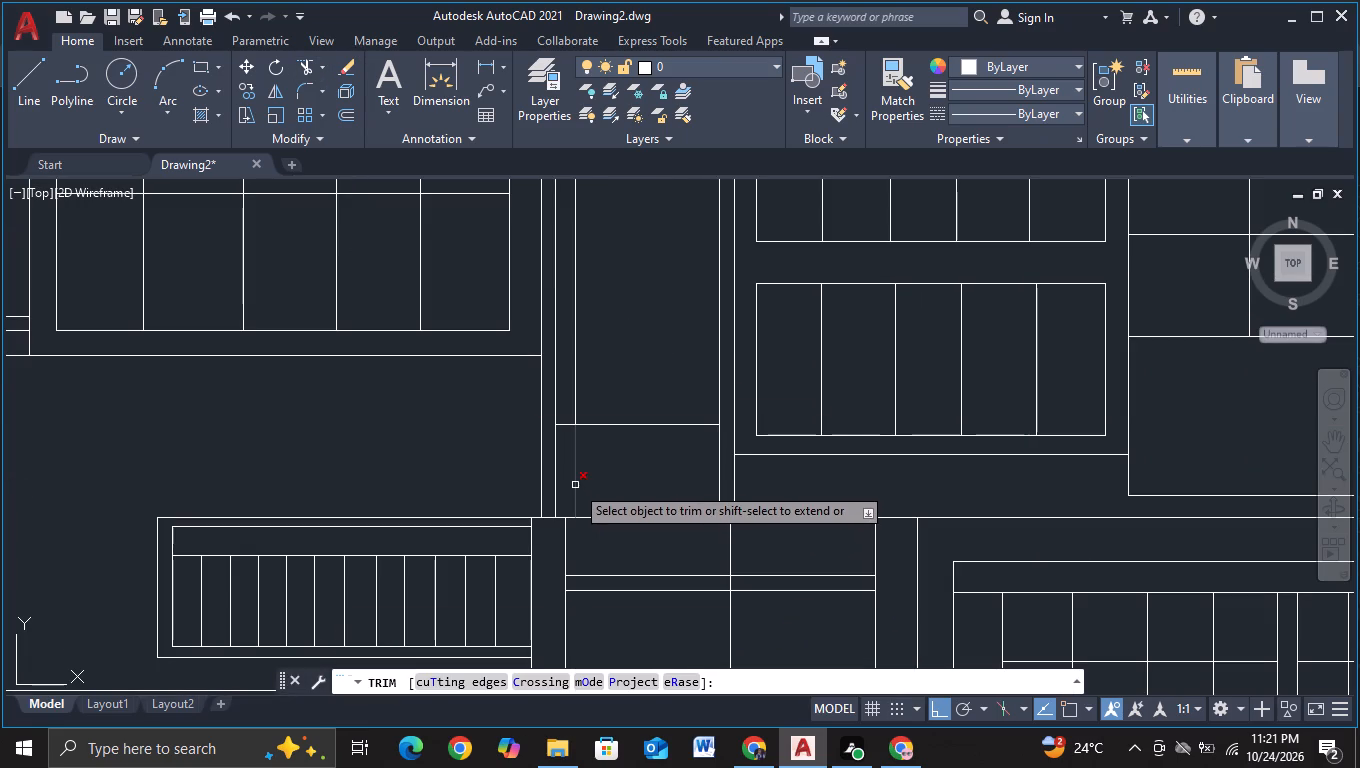
{"action": "left_click", "coordinate": [575, 485]}
{"action": "key", "text": "Escape"}
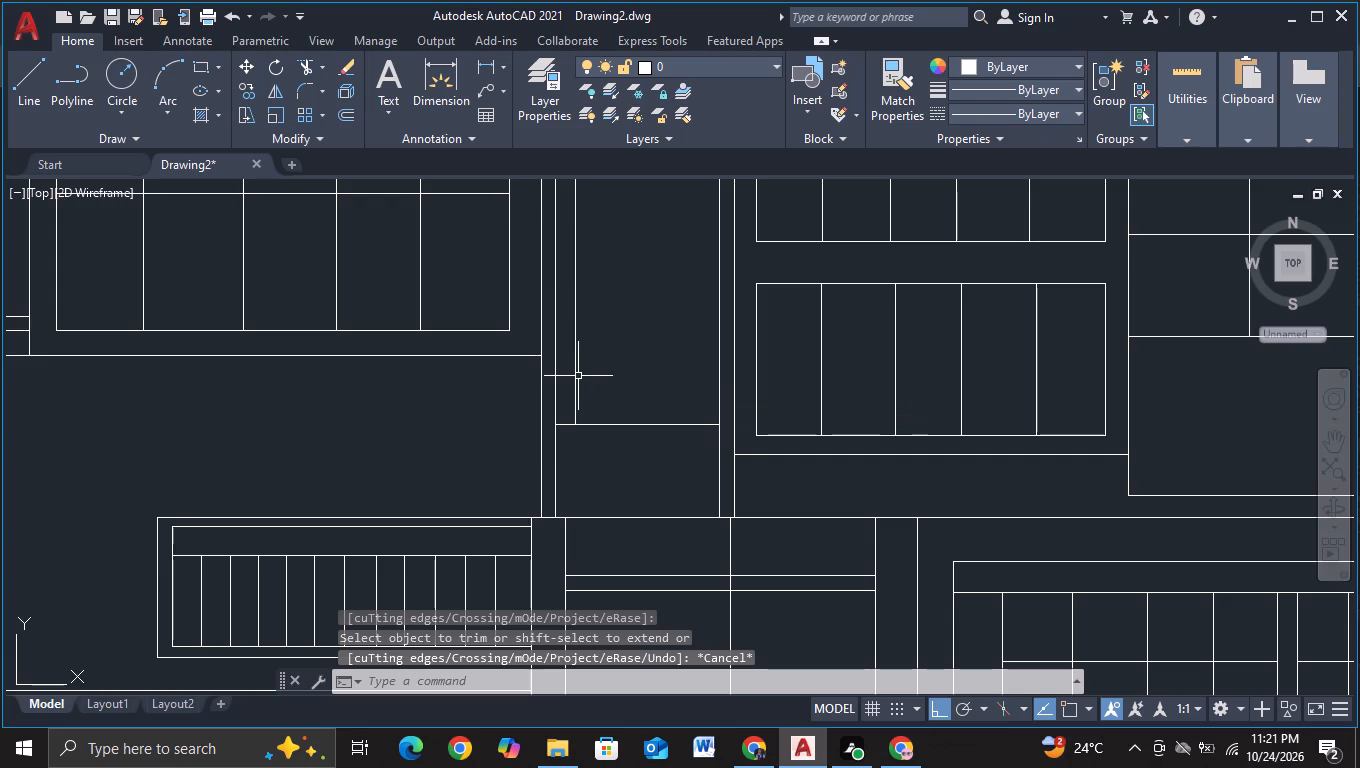
Copy the trimmed slat six times rightward at roughly 1 unit spacing, with the sixth copy just left of the fifth.
{"action": "left_click", "coordinate": [573, 377]}
{"action": "key", "text": "c"}
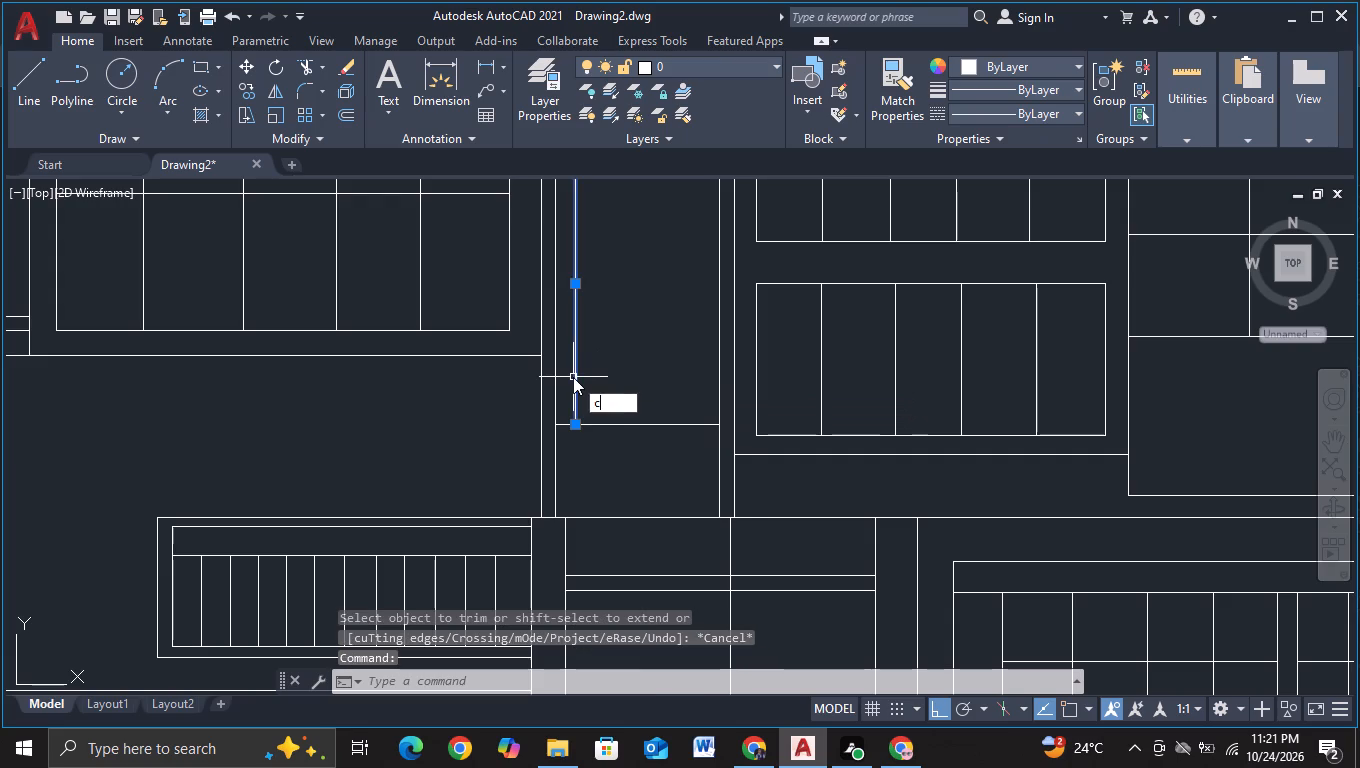
{"action": "left_click", "coordinate": [671, 445]}
{"action": "left_click", "coordinate": [621, 448]}
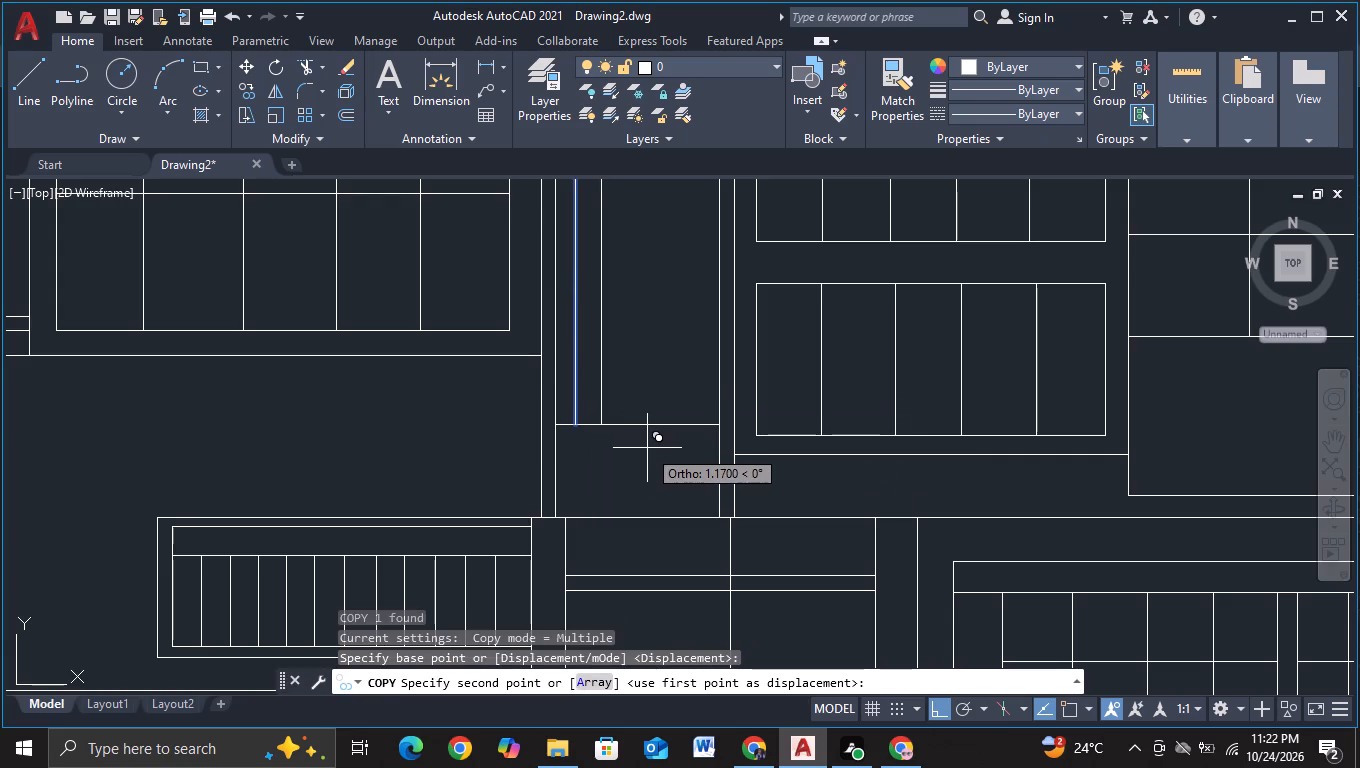
{"action": "left_click", "coordinate": [645, 449]}
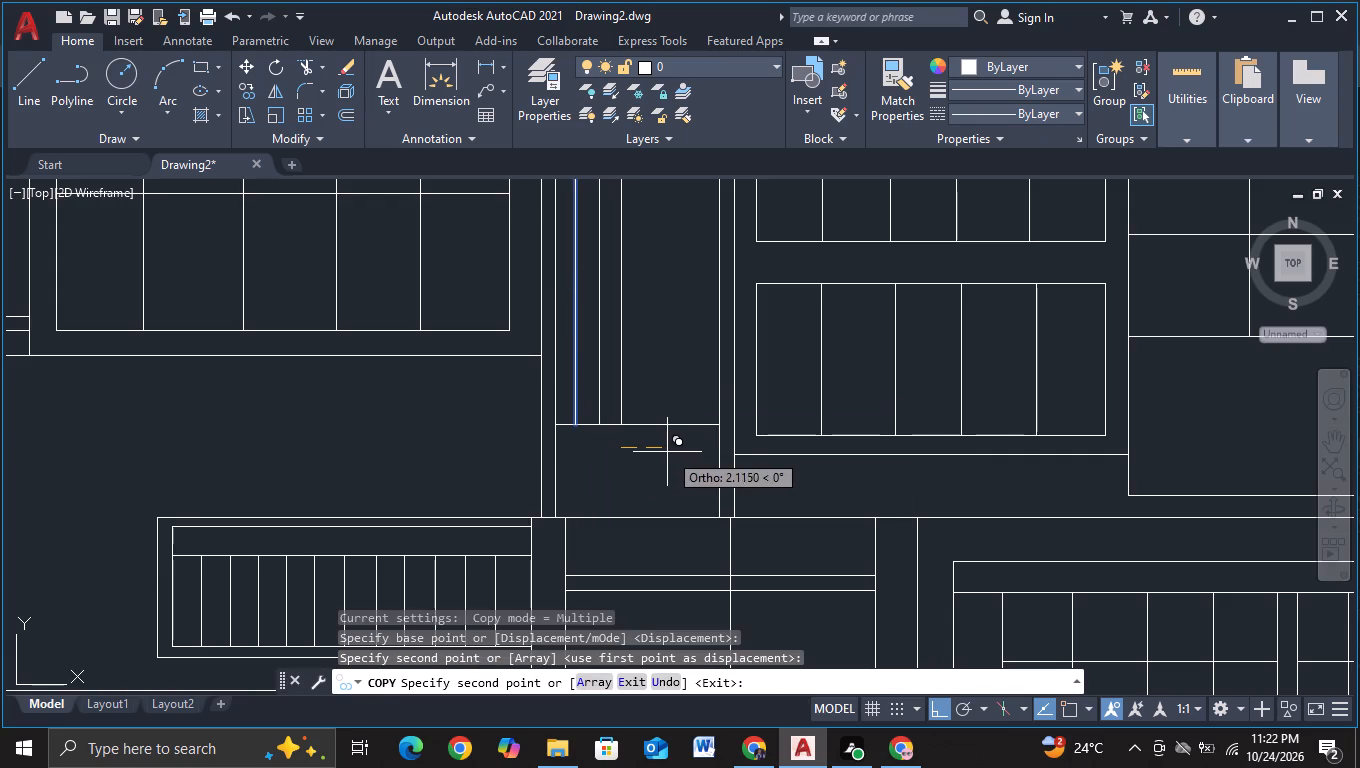
{"action": "left_click", "coordinate": [667, 452]}
{"action": "left_click", "coordinate": [691, 454]}
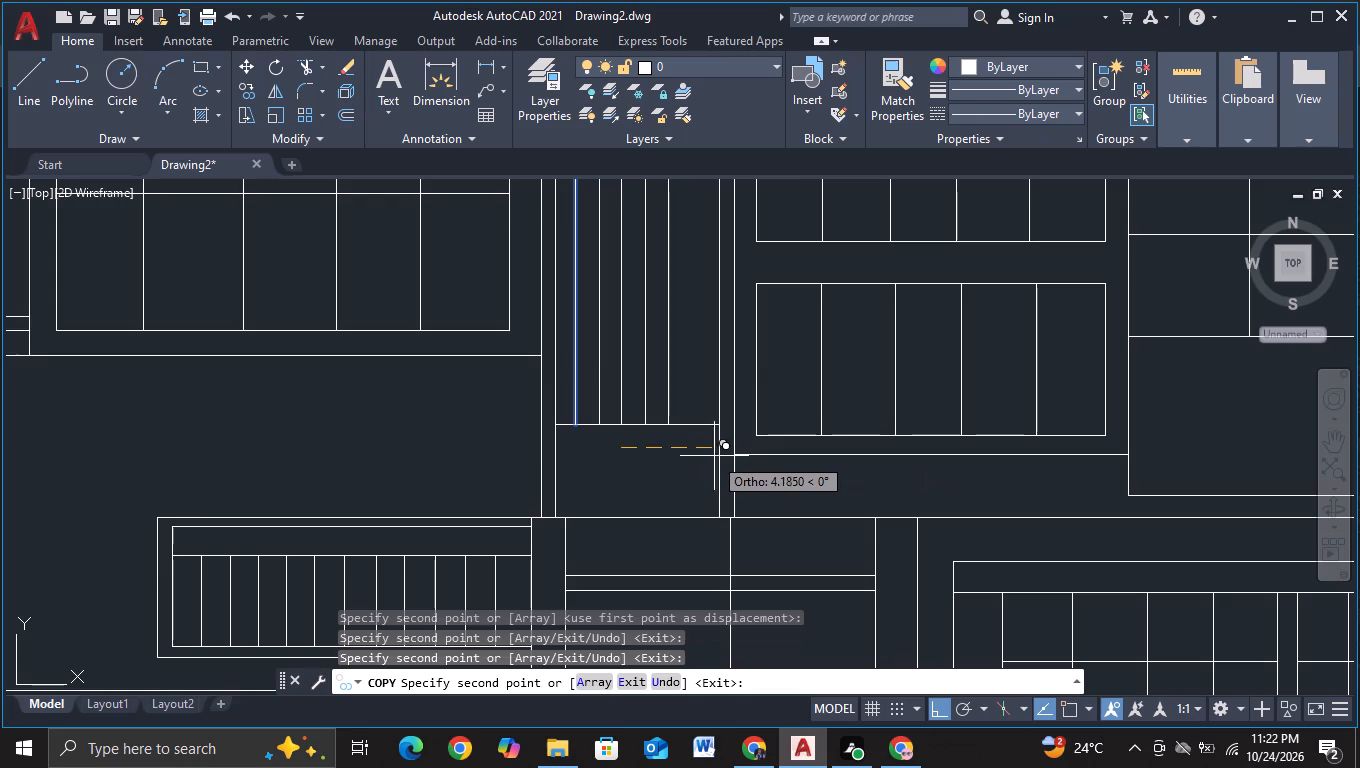
{"action": "left_click", "coordinate": [711, 456]}
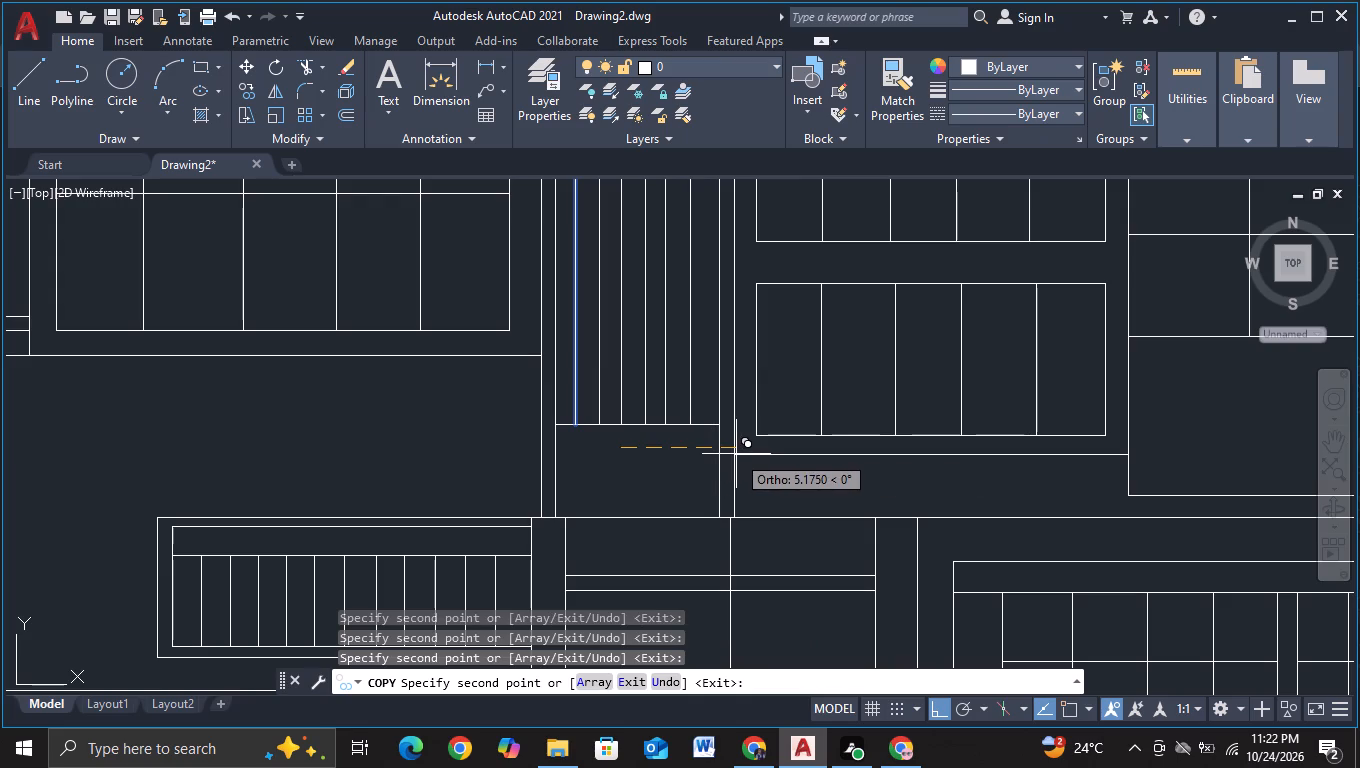
{"action": "left_click", "coordinate": [736, 454]}
{"action": "left_click", "coordinate": [730, 455]}
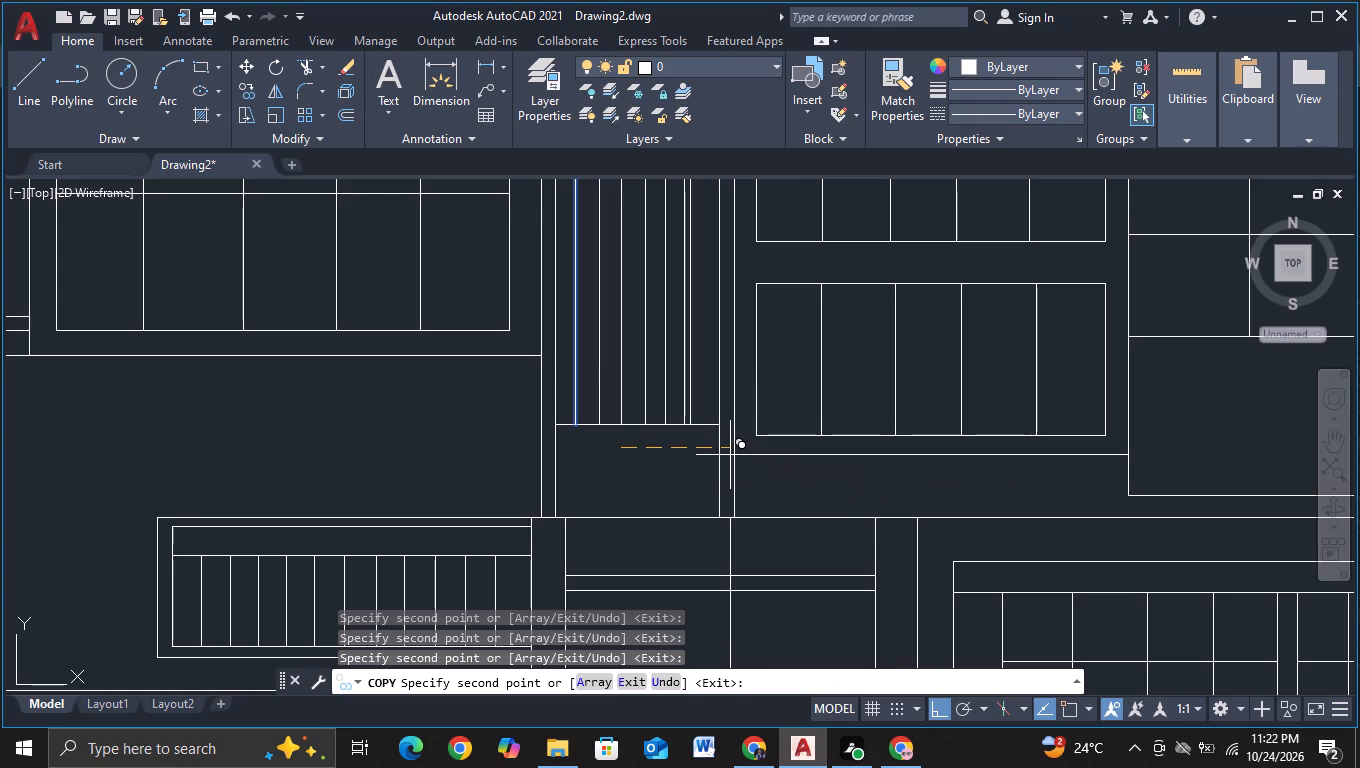
{"action": "key", "text": "Escape"}
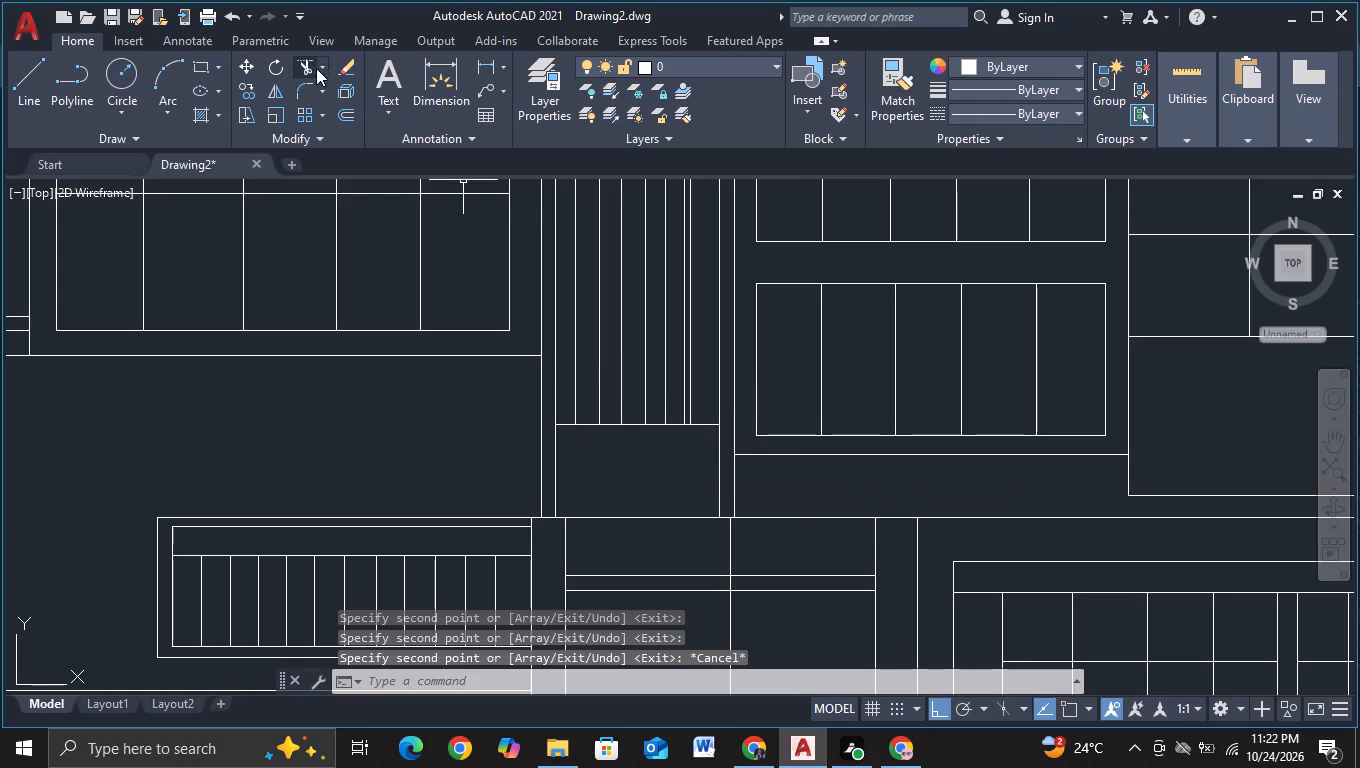
Trim the lower horizontal line between the last slat and the inner frame's right side.
{"action": "left_click", "coordinate": [303, 68]}
{"action": "left_click", "coordinate": [710, 409]}
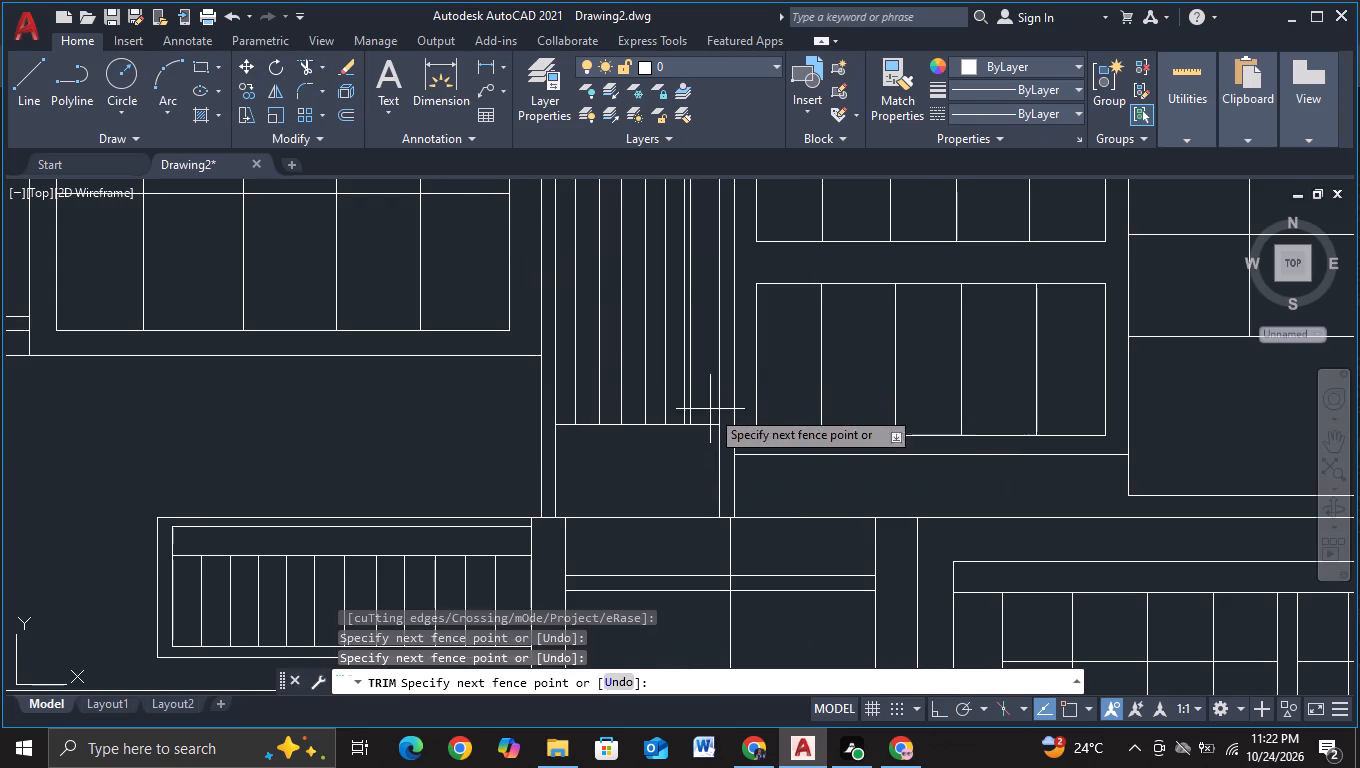
{"action": "left_click", "coordinate": [698, 433]}
{"action": "scroll", "coordinate": [698, 433], "scroll_direction": "down", "scroll_amount": 2}
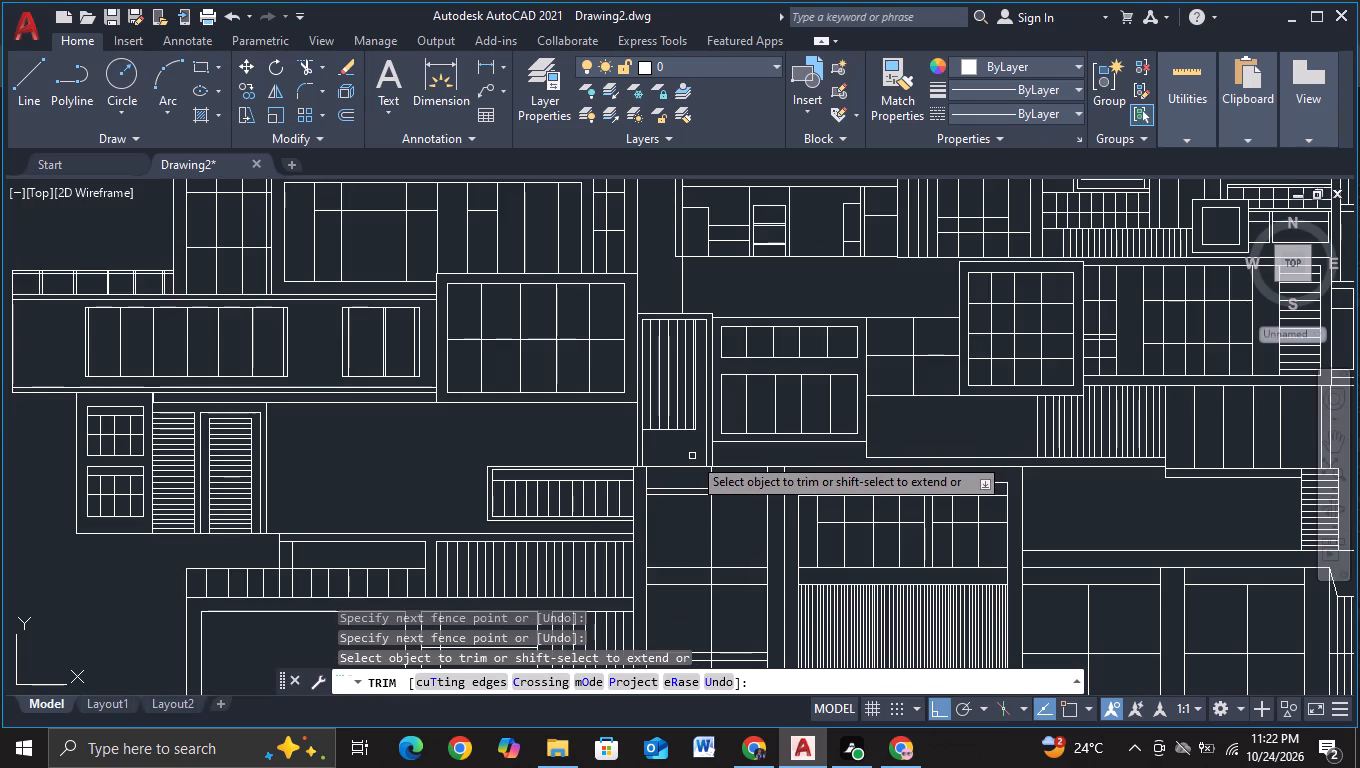
{"action": "key", "text": "Escape"}
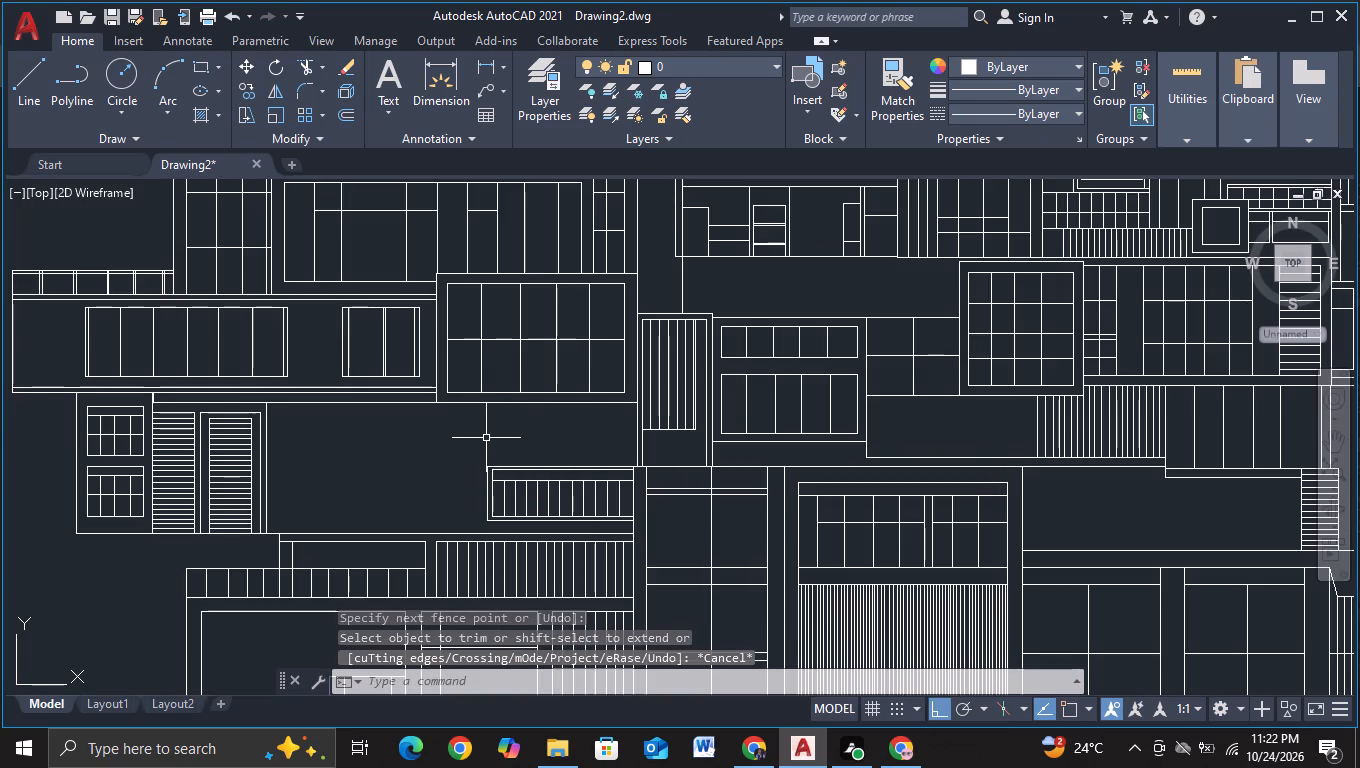
Draw a vertical line about 8.7 units up from inside the slatted railing's top band, past the large window block's bottom line.
{"action": "middle_click_drag", "start_coordinate": [386, 461], "coordinate": [436, 443]}
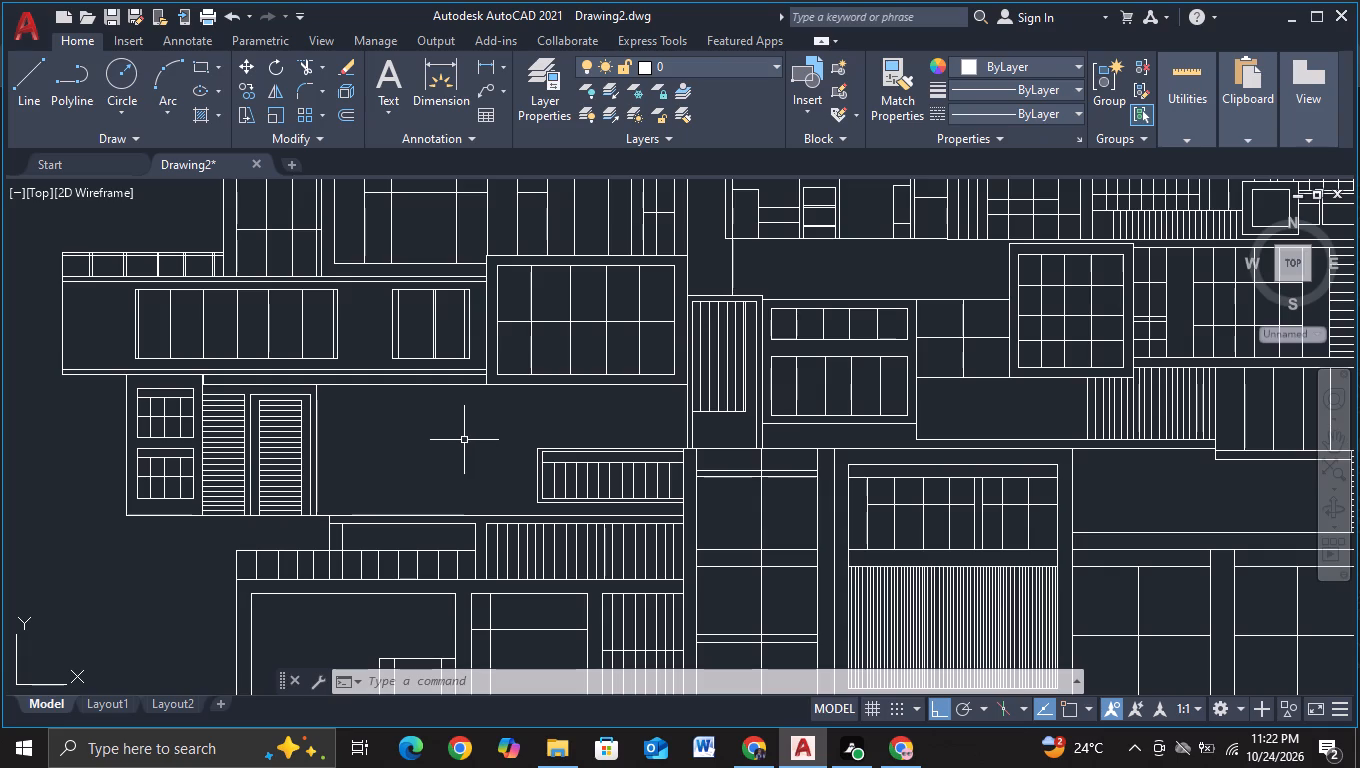
{"action": "left_click", "coordinate": [35, 85]}
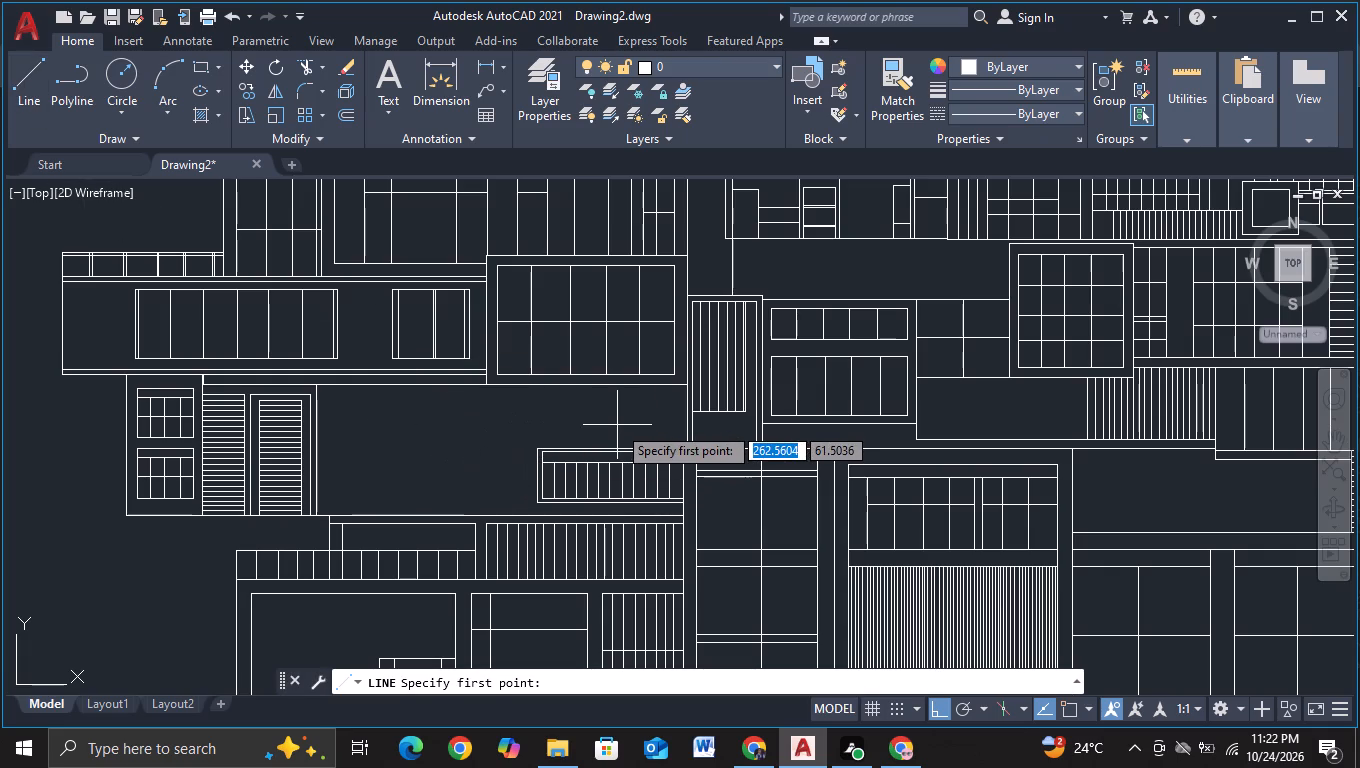
{"action": "scroll", "coordinate": [622, 438], "scroll_direction": "down", "scroll_amount": 1}
{"action": "scroll", "coordinate": [622, 438], "scroll_direction": "up", "scroll_amount": 3}
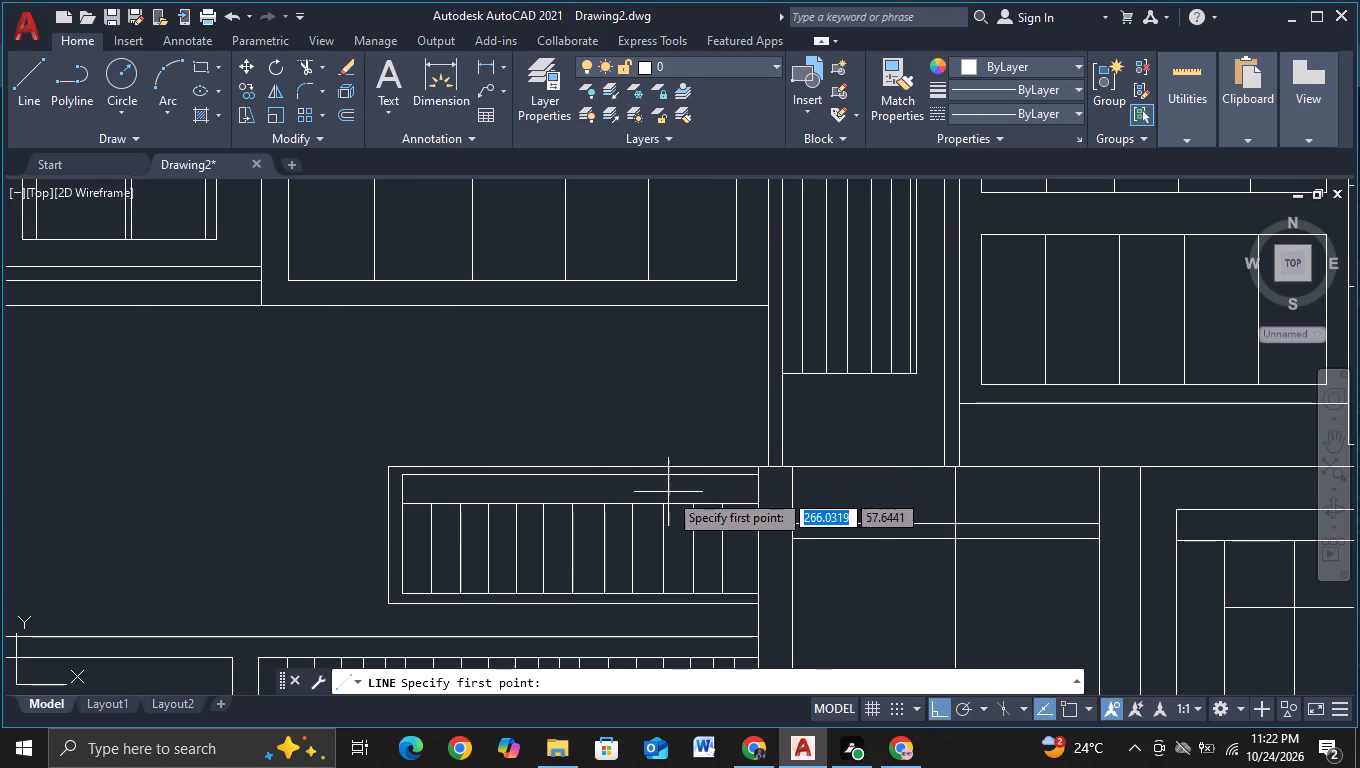
{"action": "left_click", "coordinate": [637, 486]}
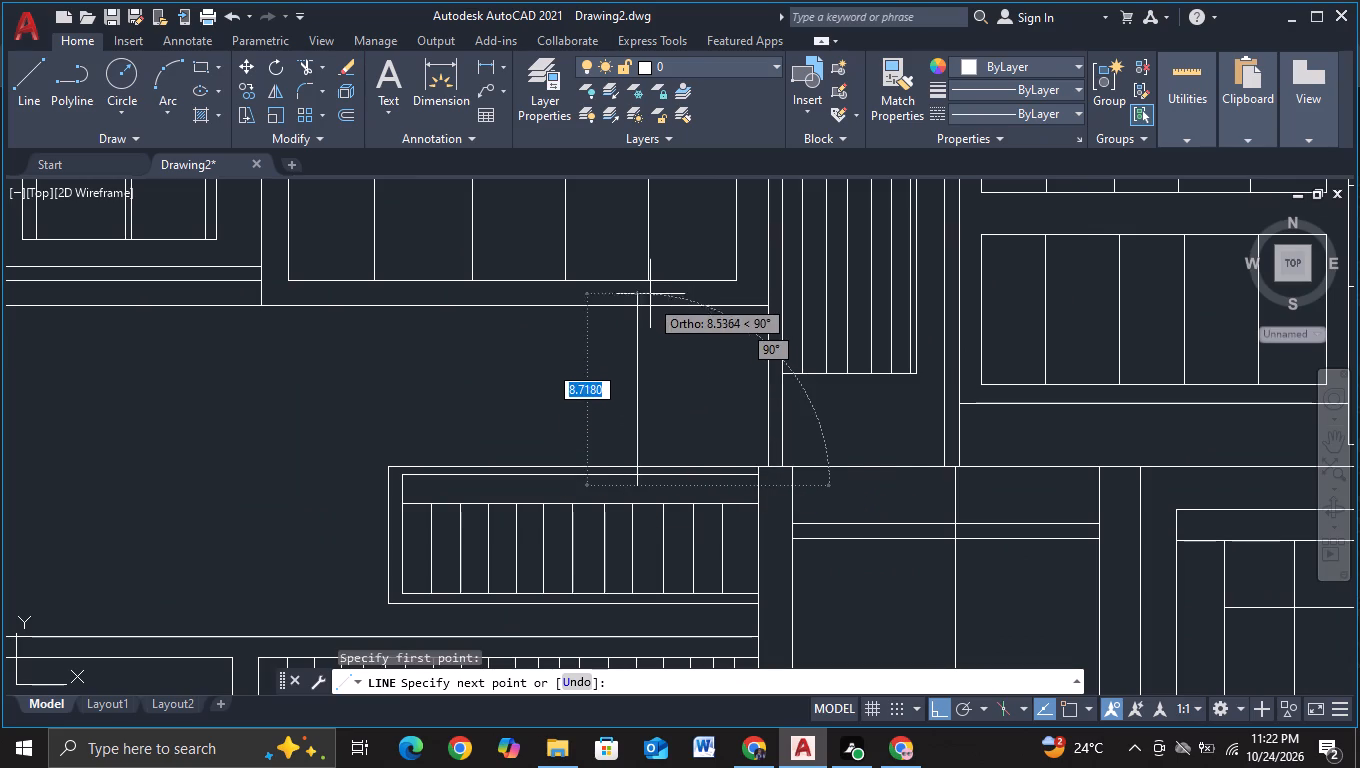
{"action": "left_click", "coordinate": [650, 291]}
{"action": "key", "text": "Escape"}
Trim both ends of the new vertical line back to the window block's bottom line and the railing's outer top line.
{"action": "left_click", "coordinate": [309, 70]}
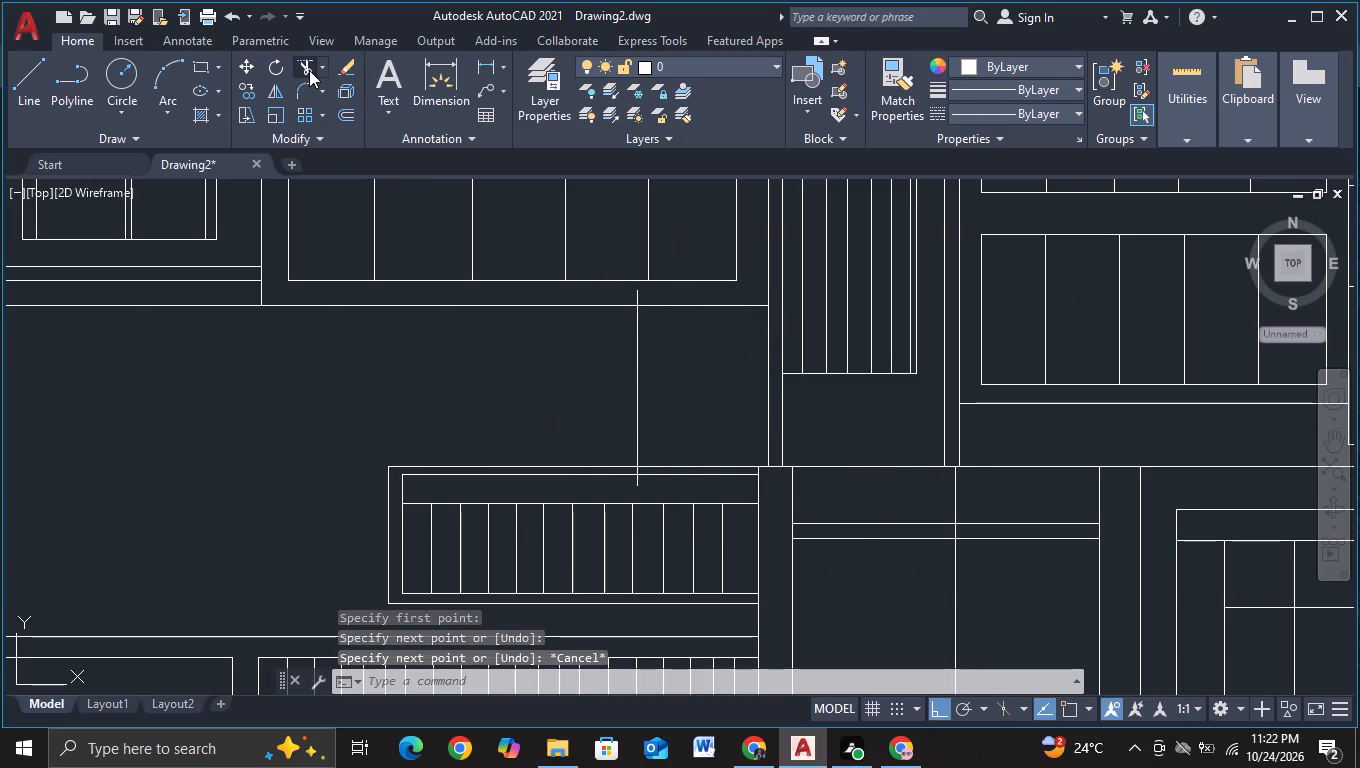
{"action": "left_click", "coordinate": [638, 295]}
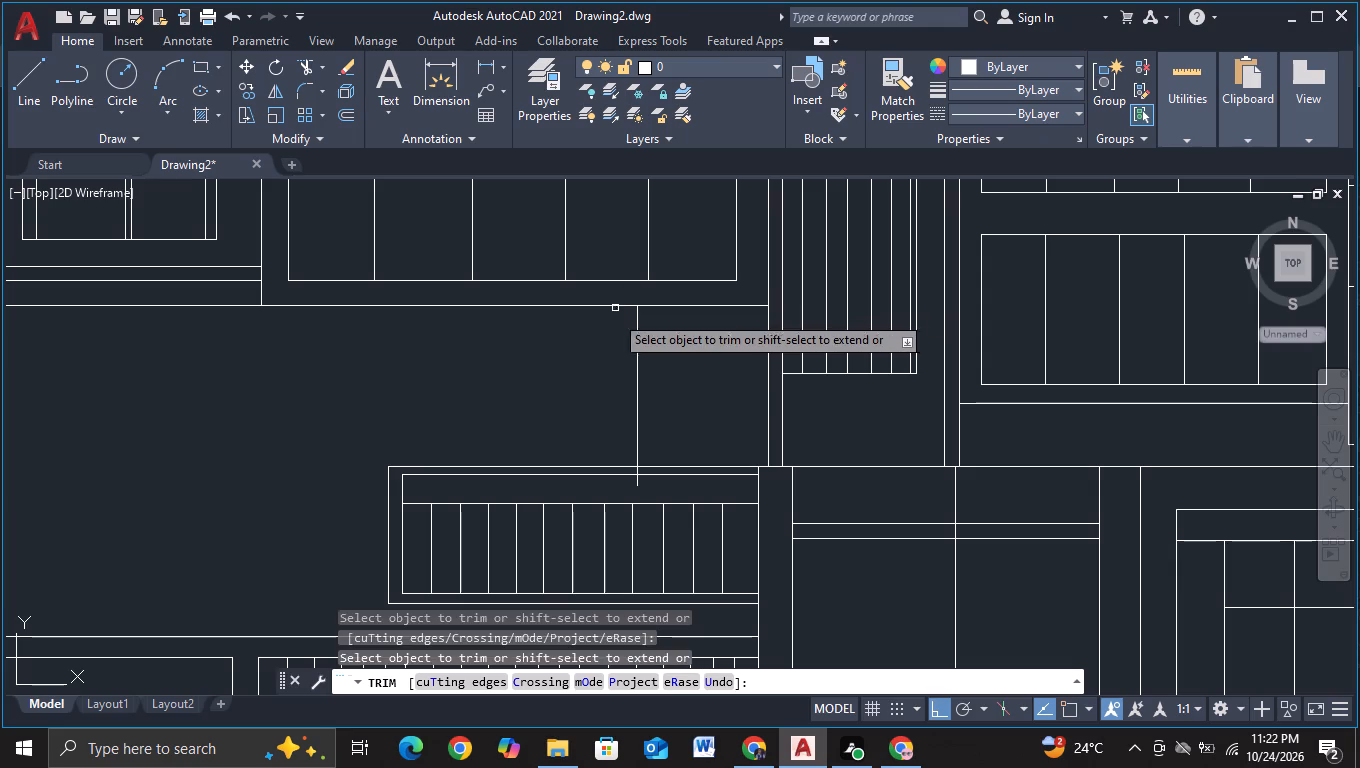
{"action": "left_click", "coordinate": [634, 485]}
{"action": "scroll", "coordinate": [634, 484], "scroll_direction": "up", "scroll_amount": 2}
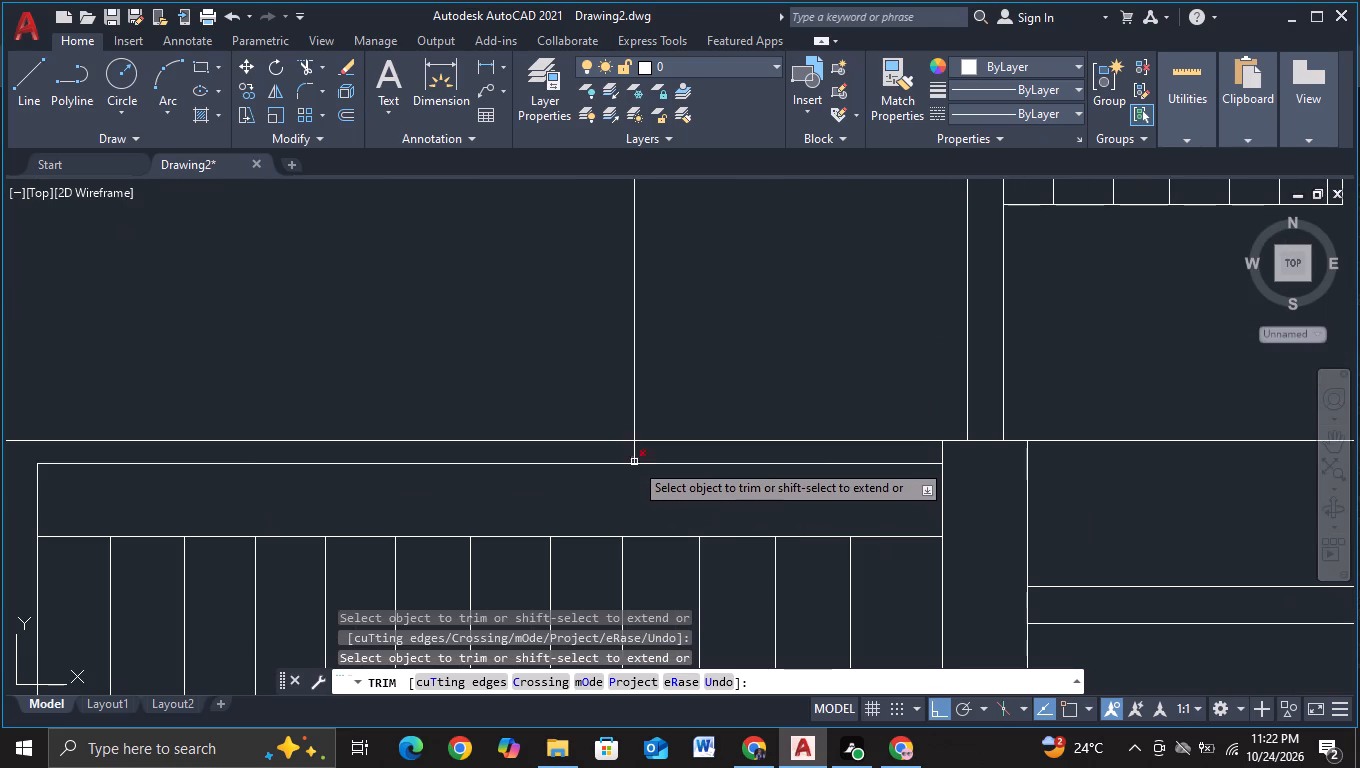
{"action": "left_click", "coordinate": [634, 459]}
{"action": "key", "text": "Escape"}
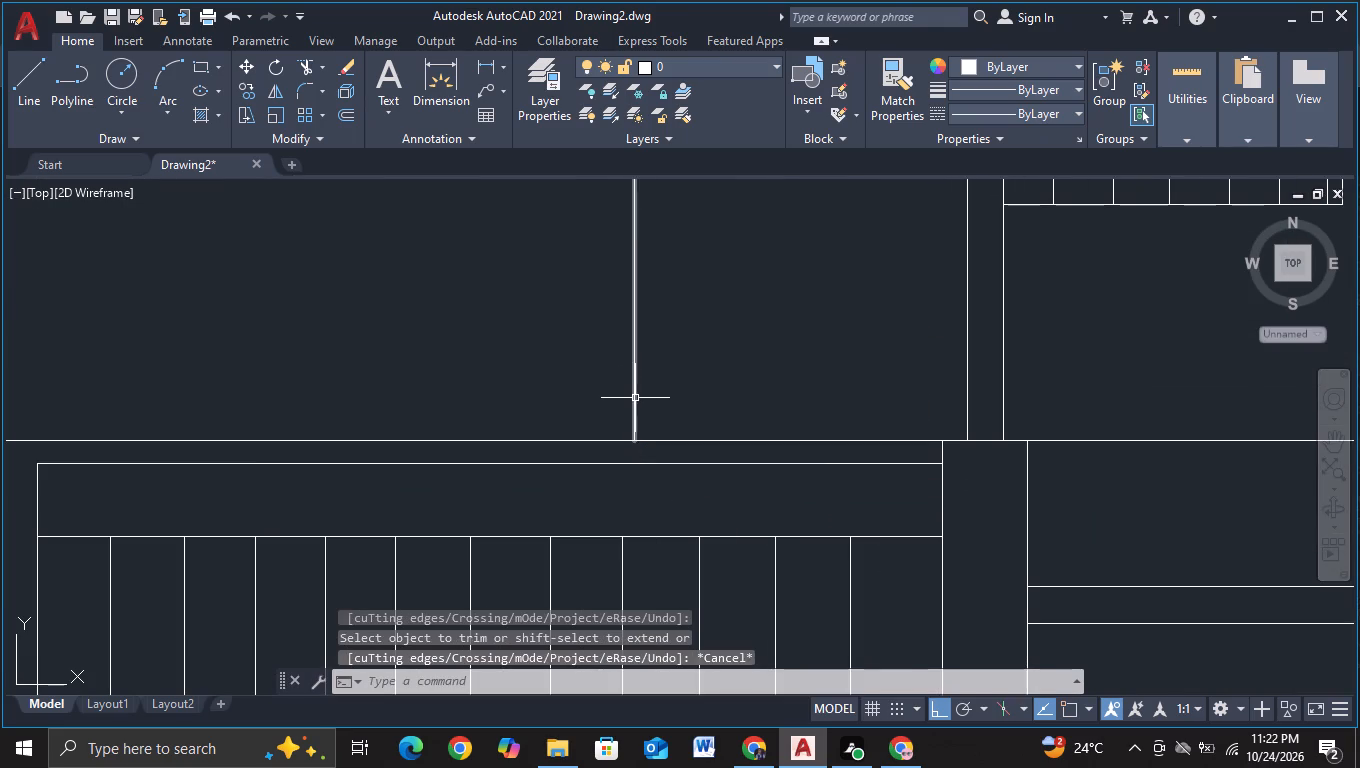
Copy the trimmed vertical line twice rightward, first about 0.6 units away and the second just beyond it.
{"action": "left_click", "coordinate": [635, 398]}
{"action": "key", "text": "c"}
{"action": "left_click", "coordinate": [679, 462]}
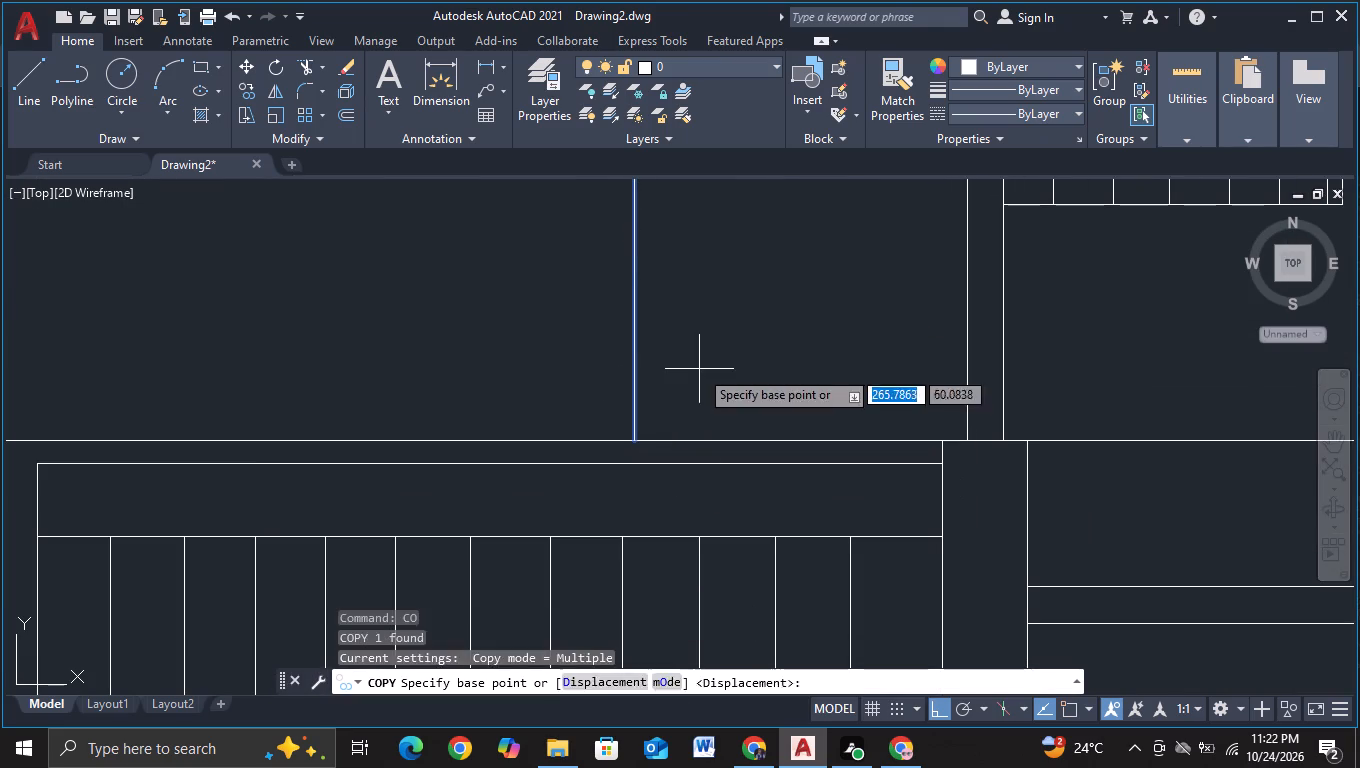
{"action": "left_click", "coordinate": [699, 369]}
{"action": "scroll", "coordinate": [731, 365], "scroll_direction": "down", "scroll_amount": 2}
{"action": "middle_click_drag", "start_coordinate": [731, 365], "coordinate": [679, 377]}
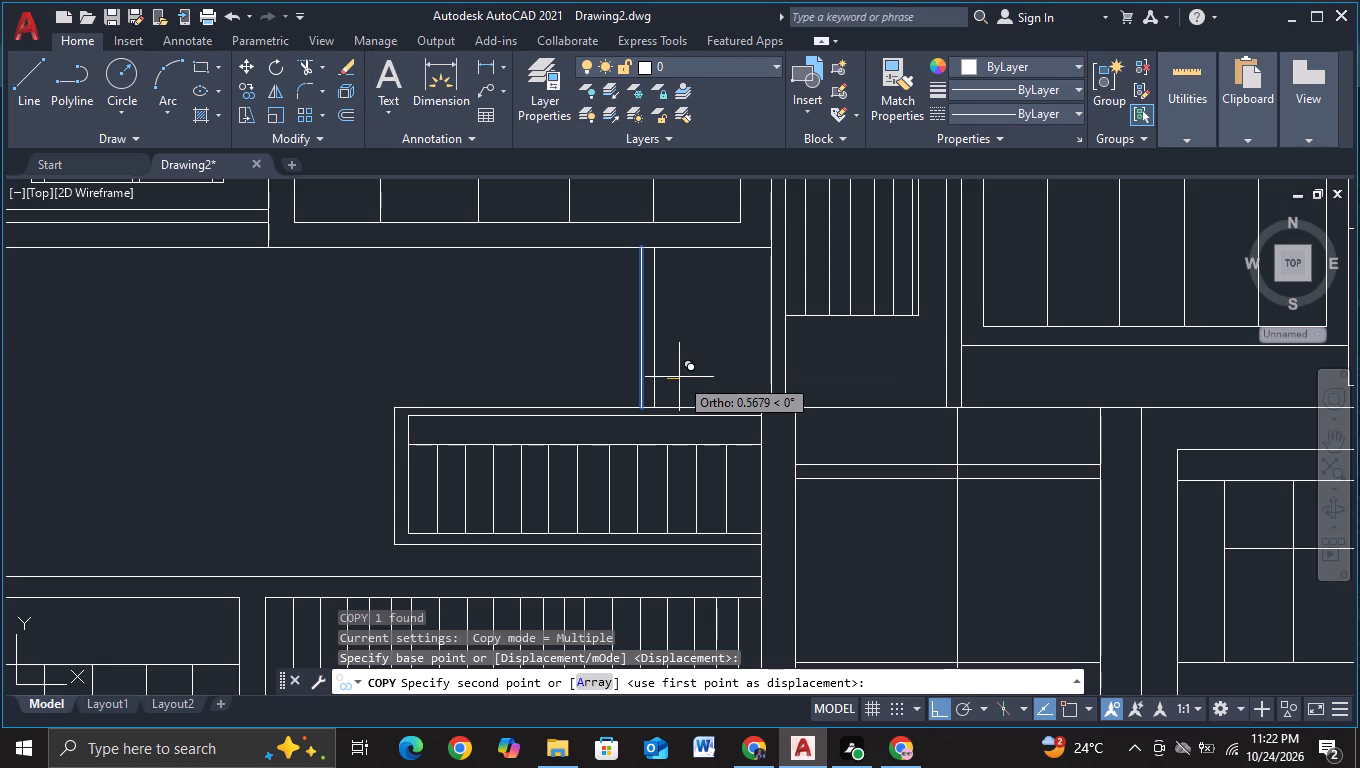
{"action": "left_click", "coordinate": [679, 377]}
{"action": "left_click", "coordinate": [682, 375]}
{"action": "key", "text": "Escape"}
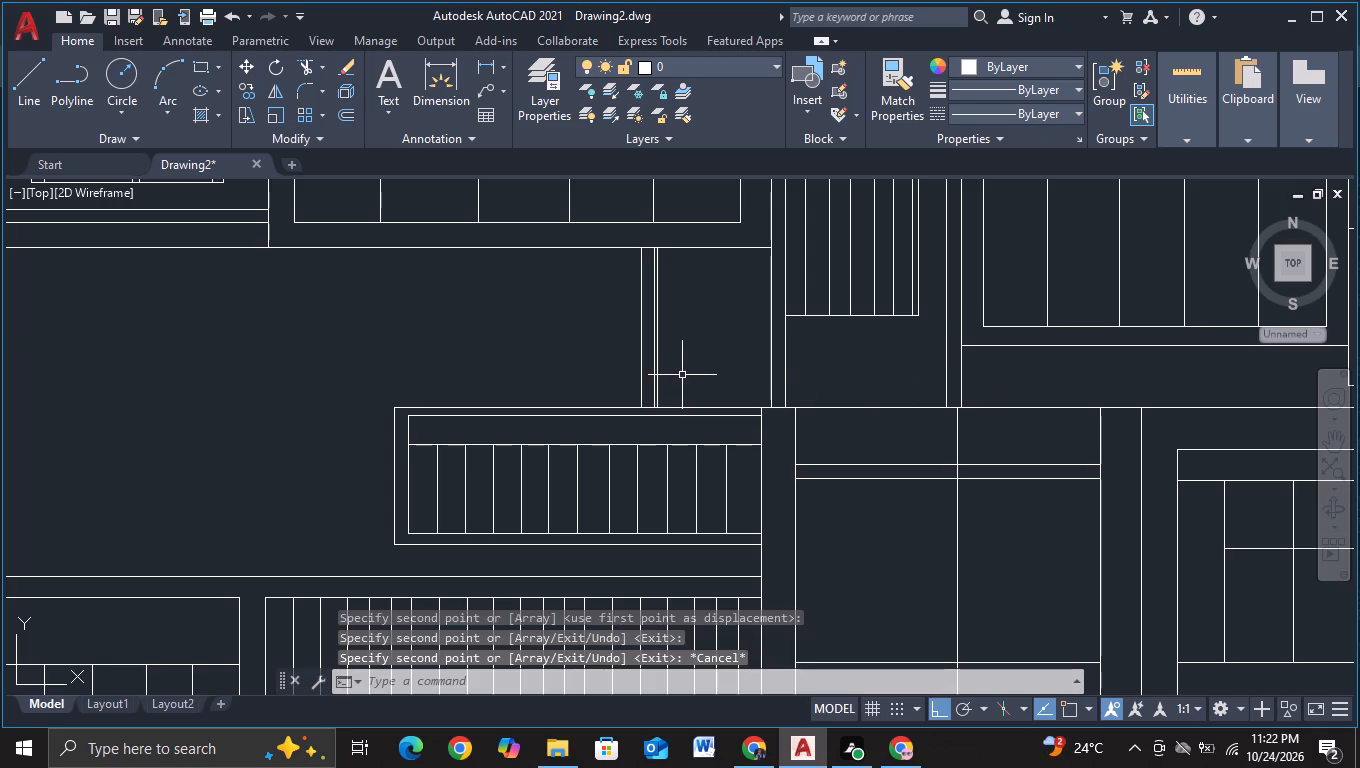
Draw a horizontal line just below the large window block's bottom line, crossing the three new vertical lines and the wall edge beyond.
{"action": "left_click", "coordinate": [36, 84]}
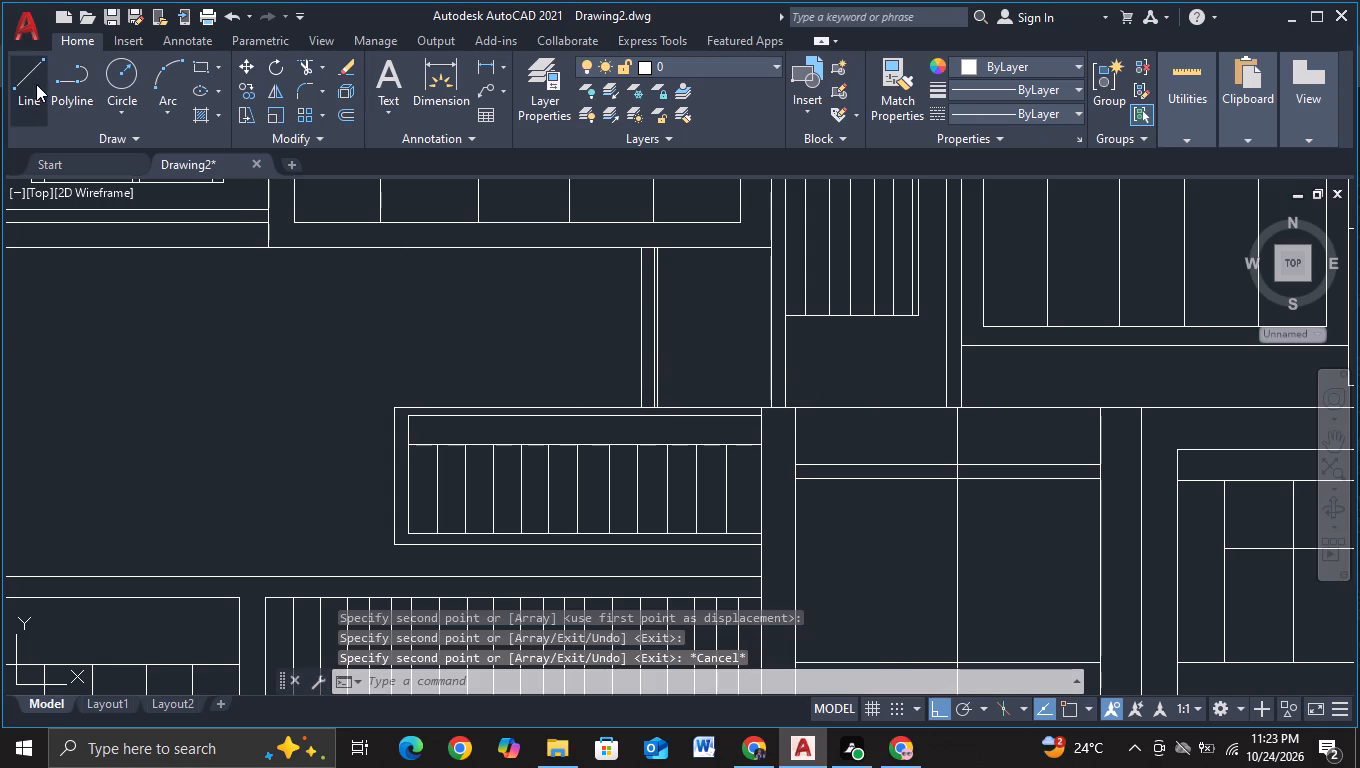
{"action": "left_click", "coordinate": [624, 270]}
{"action": "scroll", "coordinate": [797, 259], "scroll_direction": "up", "scroll_amount": 1}
{"action": "left_click", "coordinate": [768, 261]}
{"action": "key", "text": "Escape"}
{"action": "scroll", "coordinate": [768, 261], "scroll_direction": "up", "scroll_amount": 1}
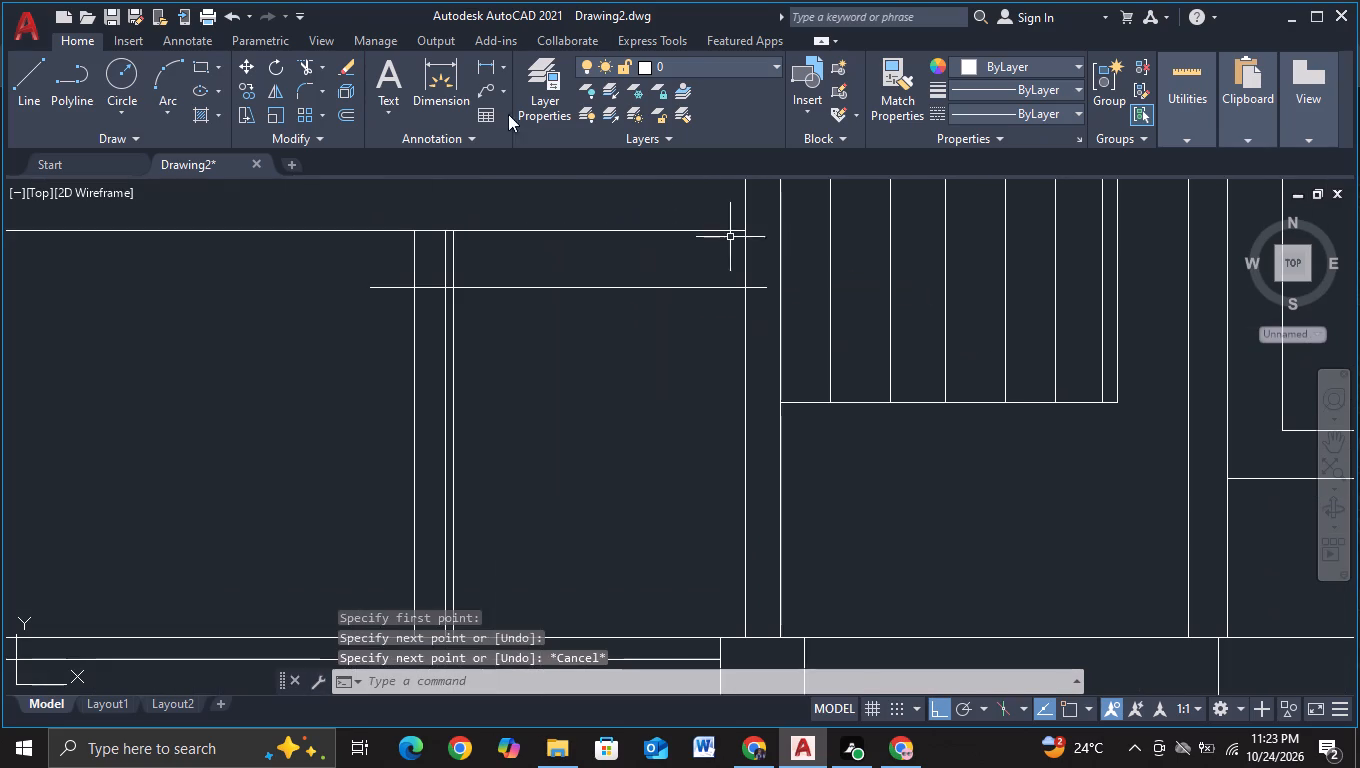
Trim the new horizontal line so it spans only from the third vertical line to the wall edge.
{"action": "left_click", "coordinate": [303, 63]}
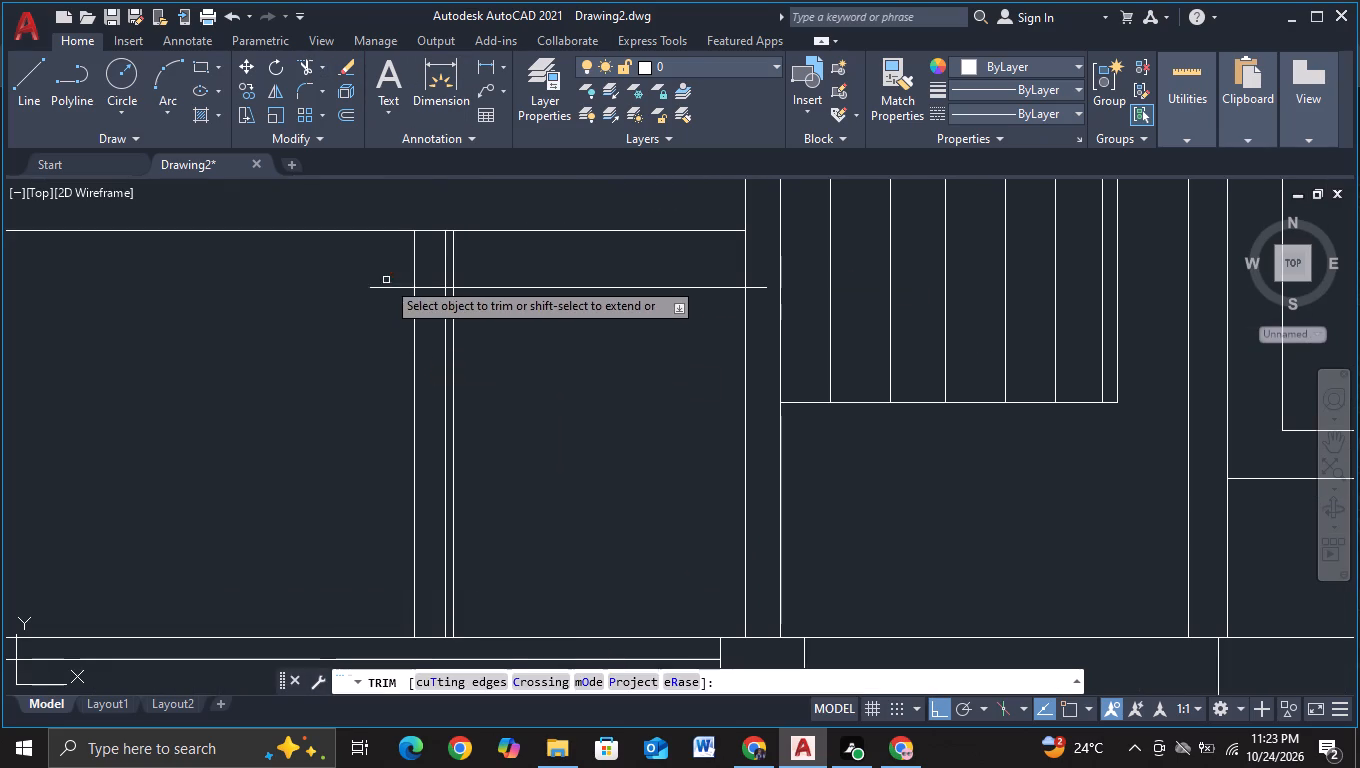
{"action": "left_click", "coordinate": [386, 280]}
{"action": "left_click", "coordinate": [388, 313]}
{"action": "left_click", "coordinate": [435, 271]}
{"action": "left_click", "coordinate": [425, 299]}
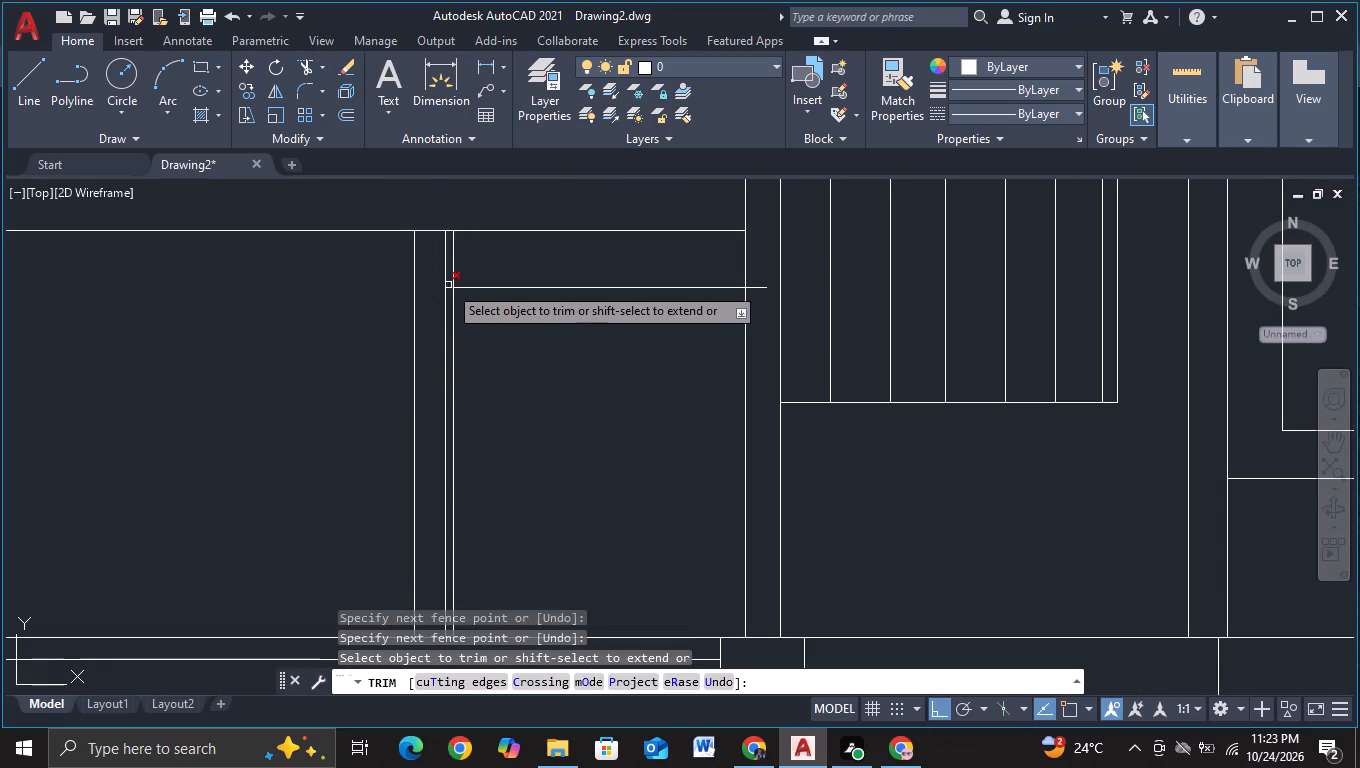
{"action": "left_click", "coordinate": [450, 288]}
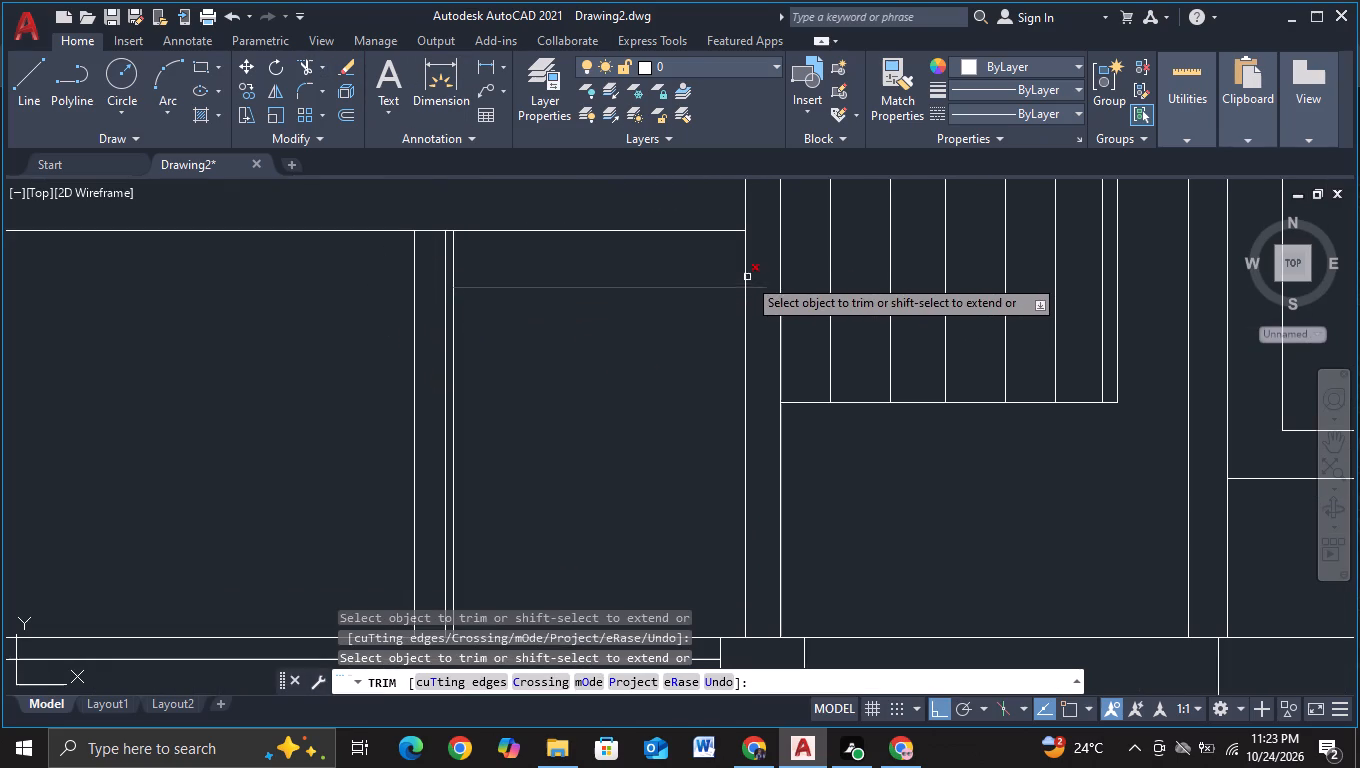
{"action": "left_click", "coordinate": [758, 283]}
{"action": "left_click", "coordinate": [758, 301]}
{"action": "key", "text": "Escape"}
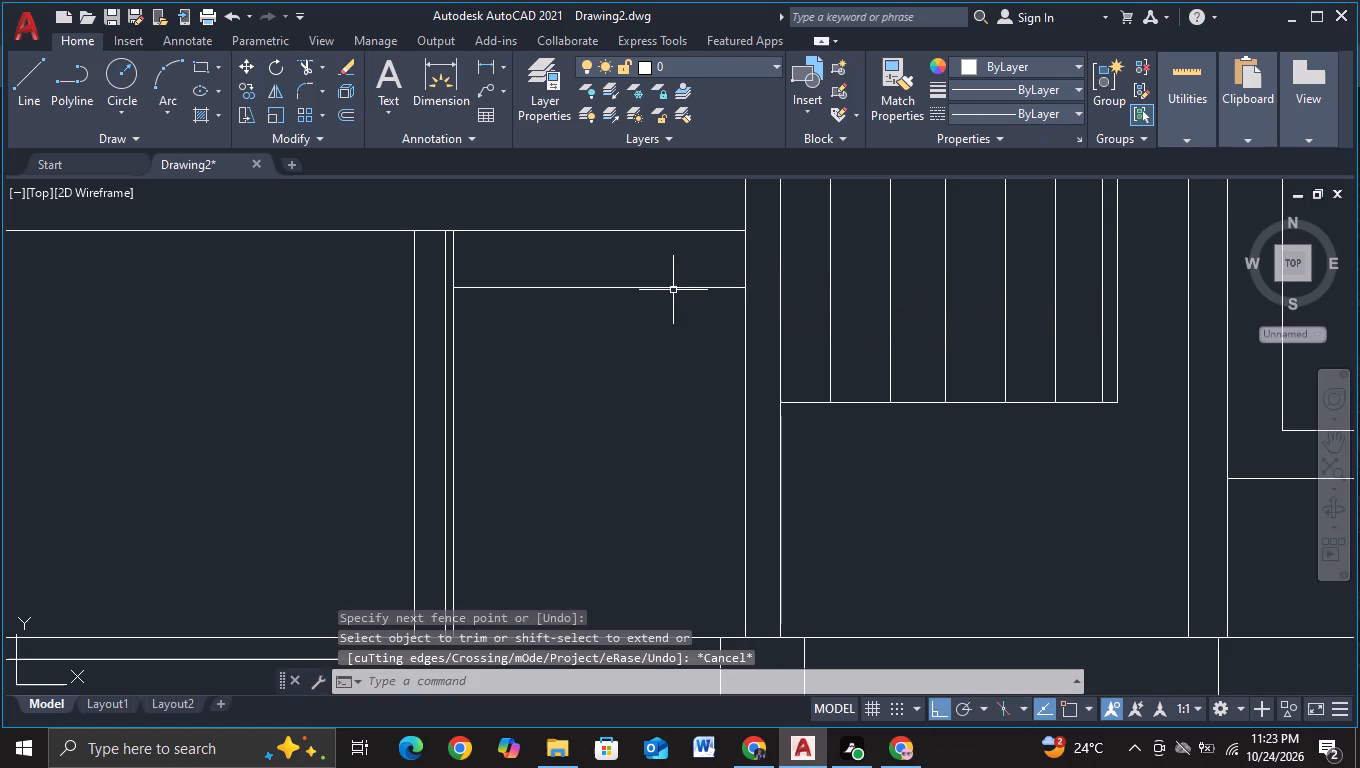
Copy the trimmed horizontal line six times downward at about 1-unit spacing to form slats above the railing.
{"action": "left_click", "coordinate": [671, 286]}
{"action": "key", "text": "c"}
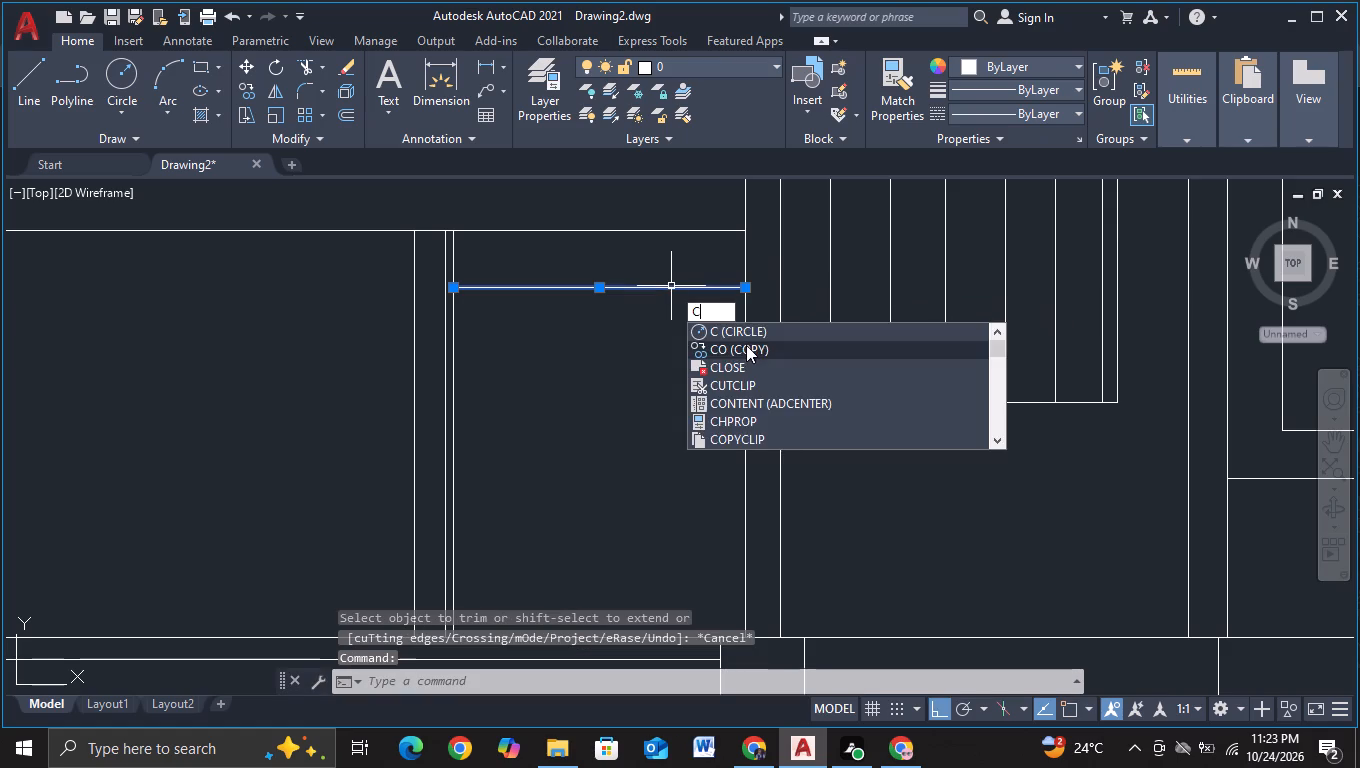
{"action": "left_click", "coordinate": [746, 345]}
{"action": "left_click", "coordinate": [613, 361]}
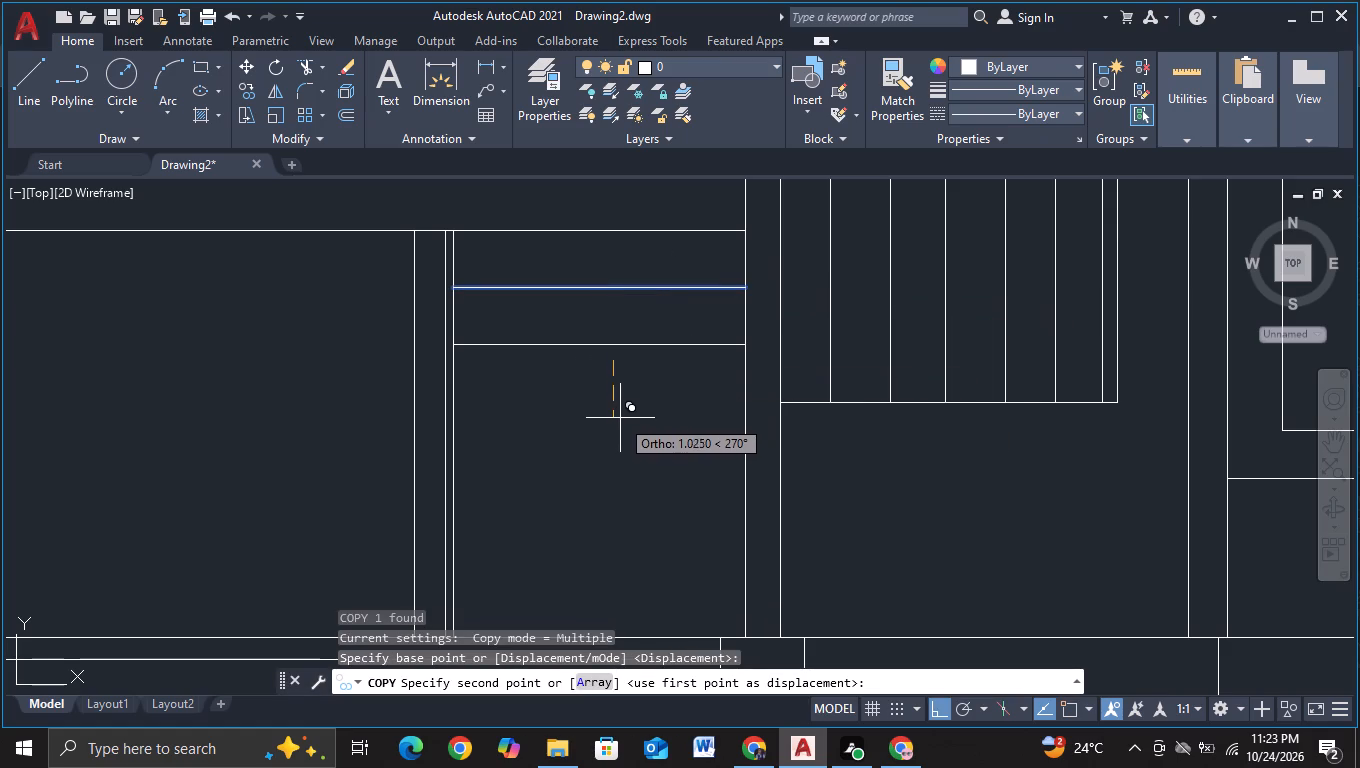
{"action": "left_click", "coordinate": [620, 415]}
{"action": "left_click", "coordinate": [617, 472]}
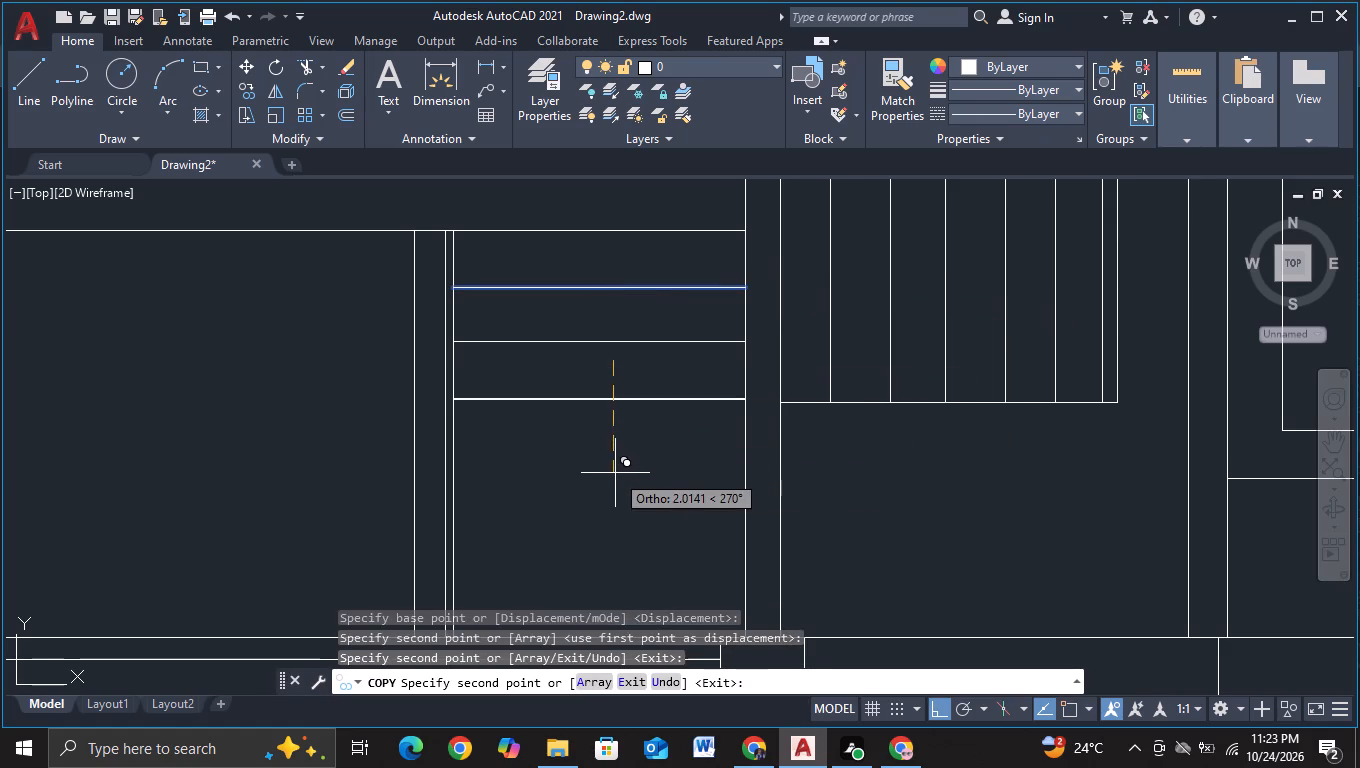
{"action": "middle_click_drag", "start_coordinate": [615, 473], "coordinate": [622, 360]}
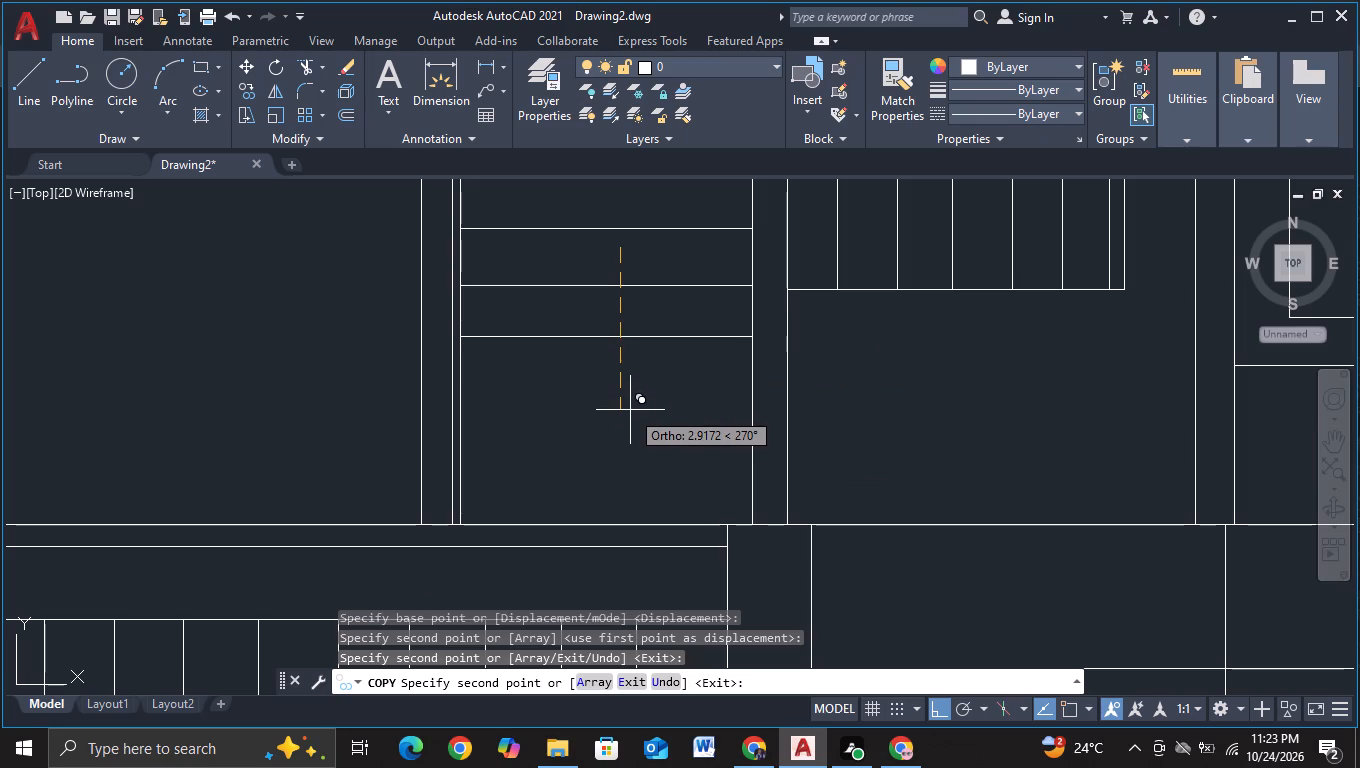
{"action": "left_click", "coordinate": [629, 417]}
{"action": "left_click", "coordinate": [620, 473]}
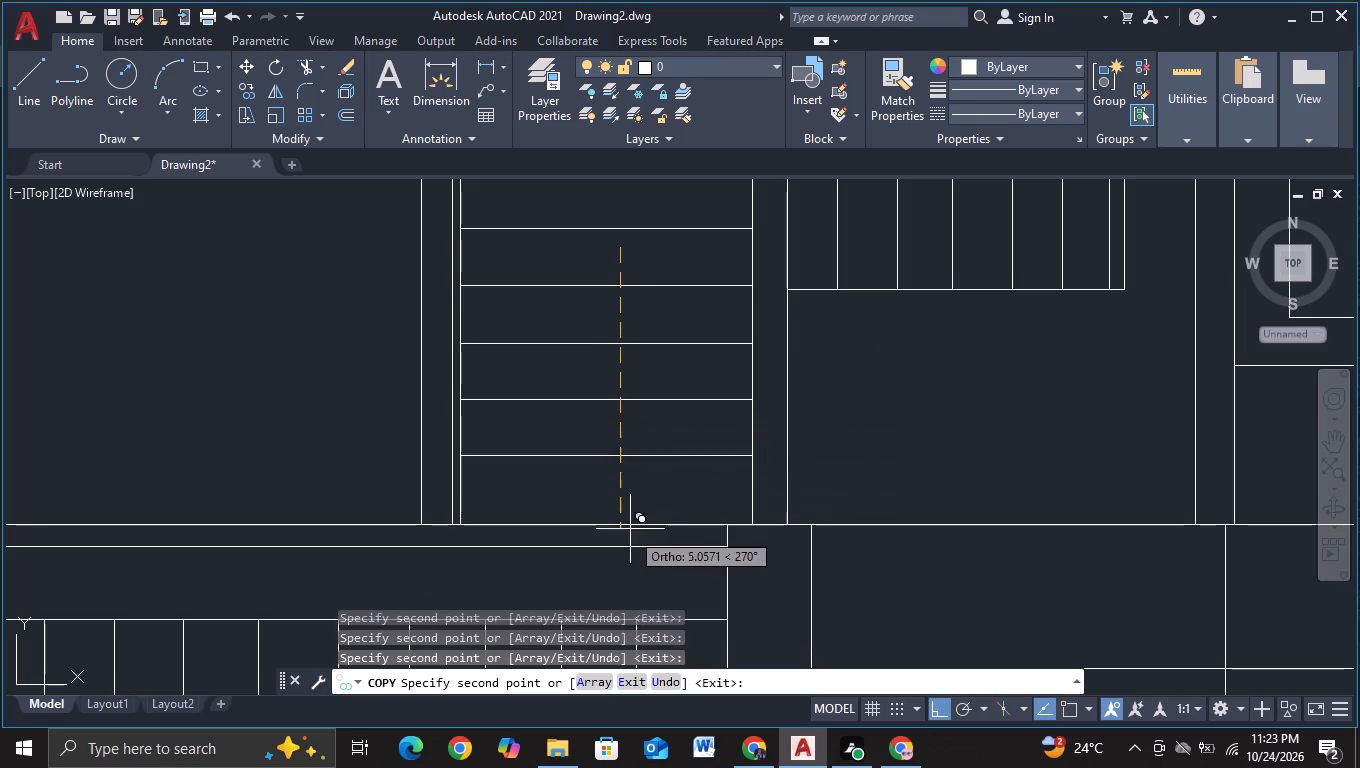
{"action": "left_click", "coordinate": [635, 527]}
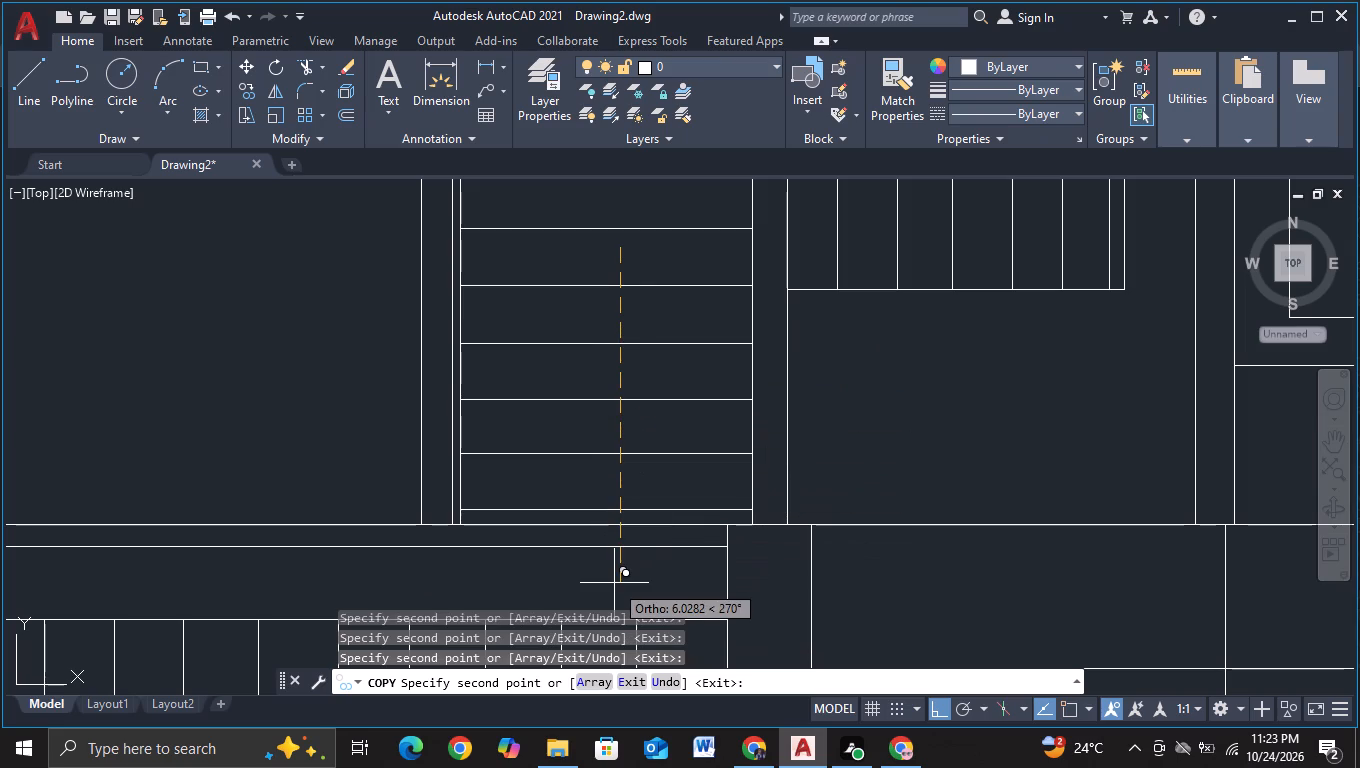
{"action": "left_click", "coordinate": [614, 583]}
{"action": "key", "text": "Escape"}
Trim away the vertical line segment between the wide window band's bottom line and the slatted frame's top line.
{"action": "scroll", "coordinate": [614, 583], "scroll_direction": "down", "scroll_amount": 2}
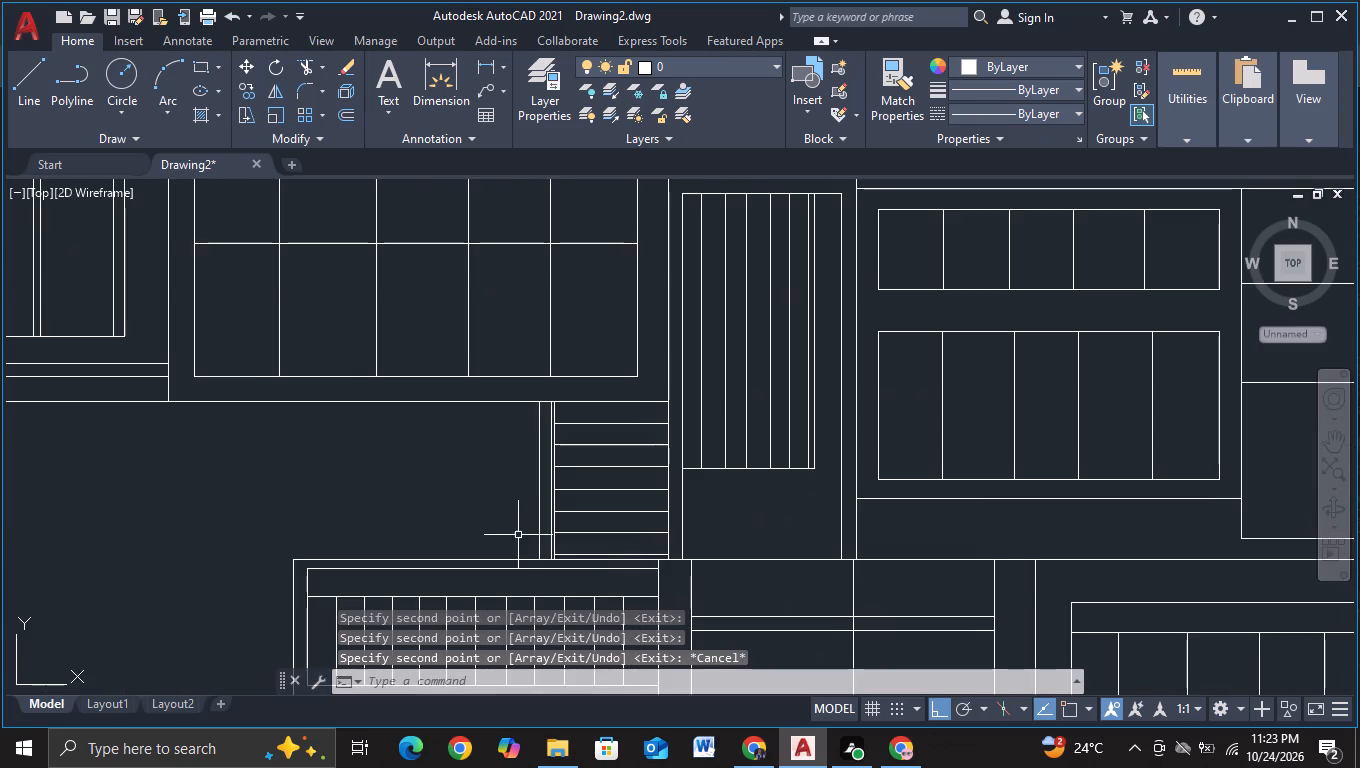
{"action": "middle_click_drag", "start_coordinate": [513, 530], "coordinate": [554, 481]}
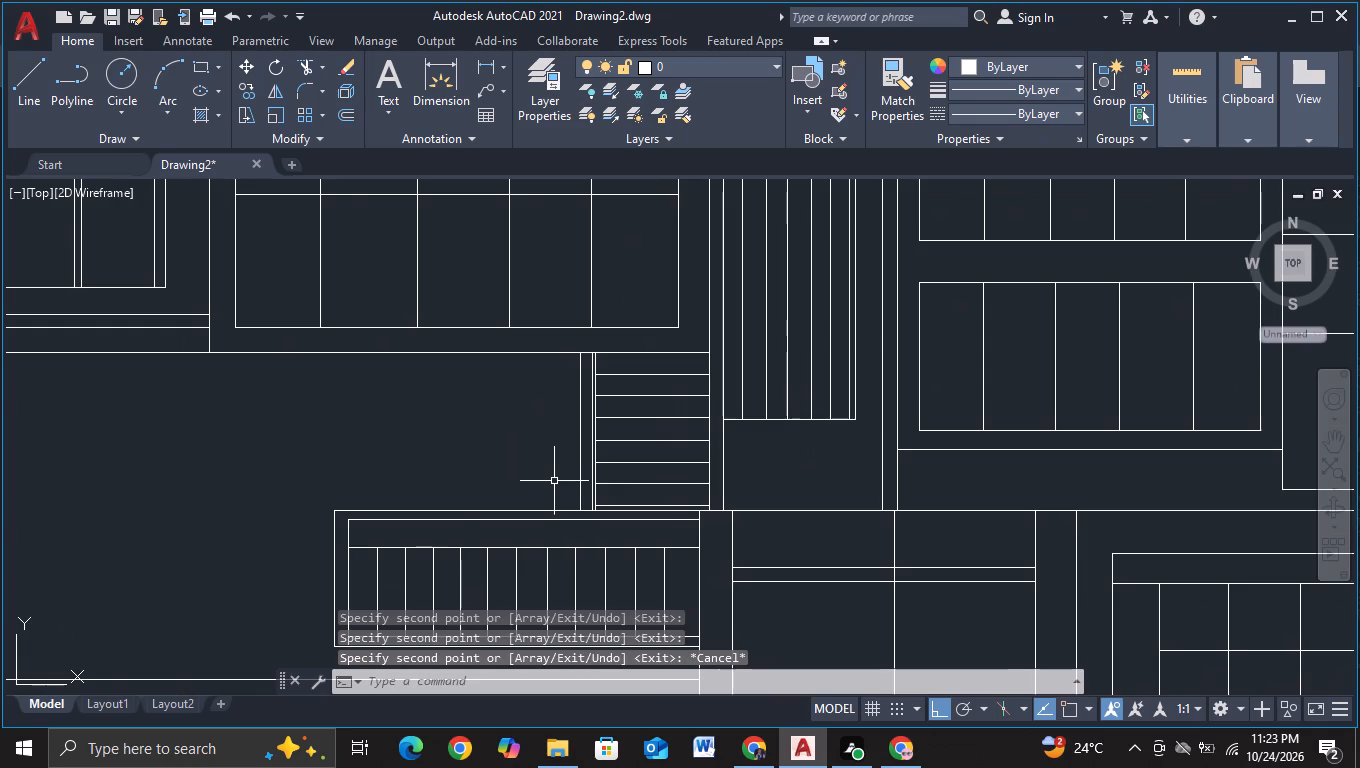
{"action": "scroll", "coordinate": [557, 454], "scroll_direction": "down", "scroll_amount": 2}
{"action": "middle_click_drag", "start_coordinate": [554, 456], "coordinate": [607, 453]}
{"action": "scroll", "coordinate": [607, 453], "scroll_direction": "down", "scroll_amount": 1}
{"action": "middle_click_drag", "start_coordinate": [607, 453], "coordinate": [430, 493]}
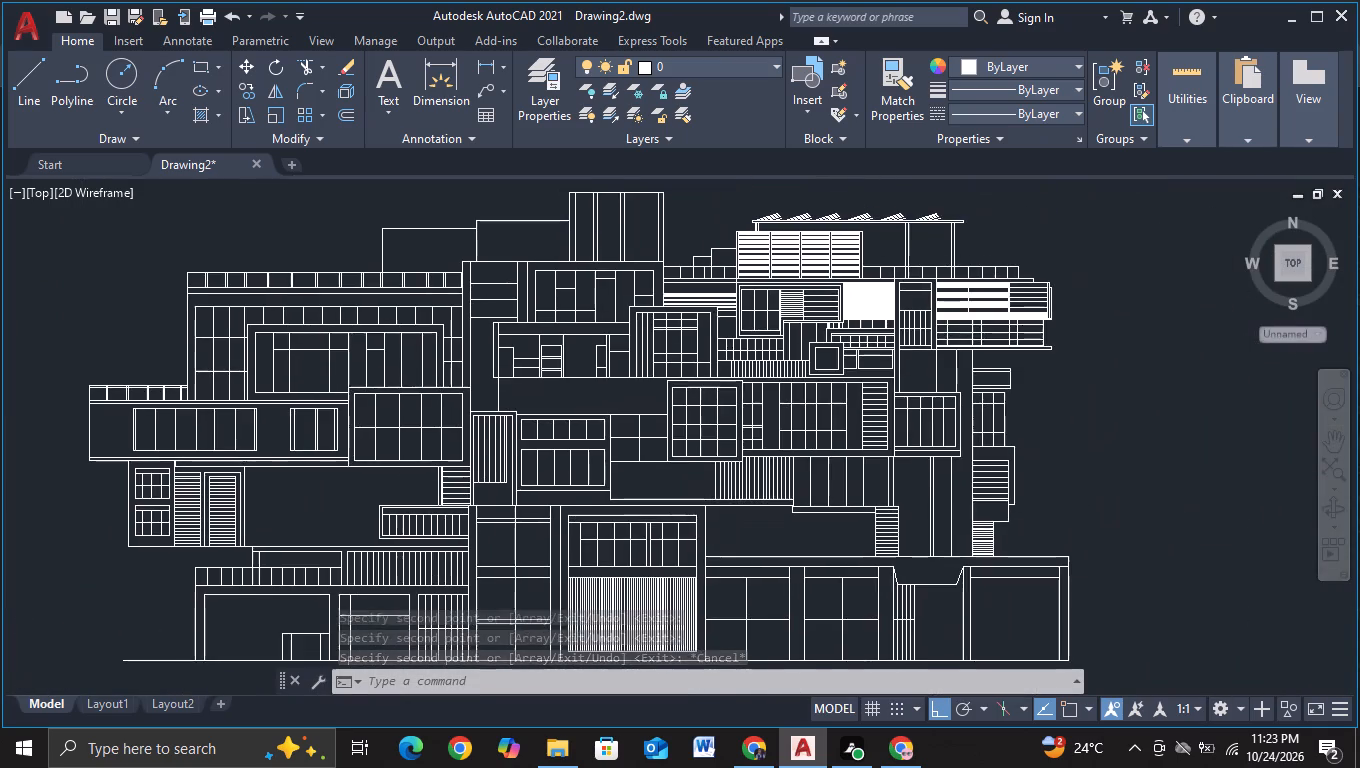
{"action": "scroll", "coordinate": [605, 347], "scroll_direction": "up", "scroll_amount": 1}
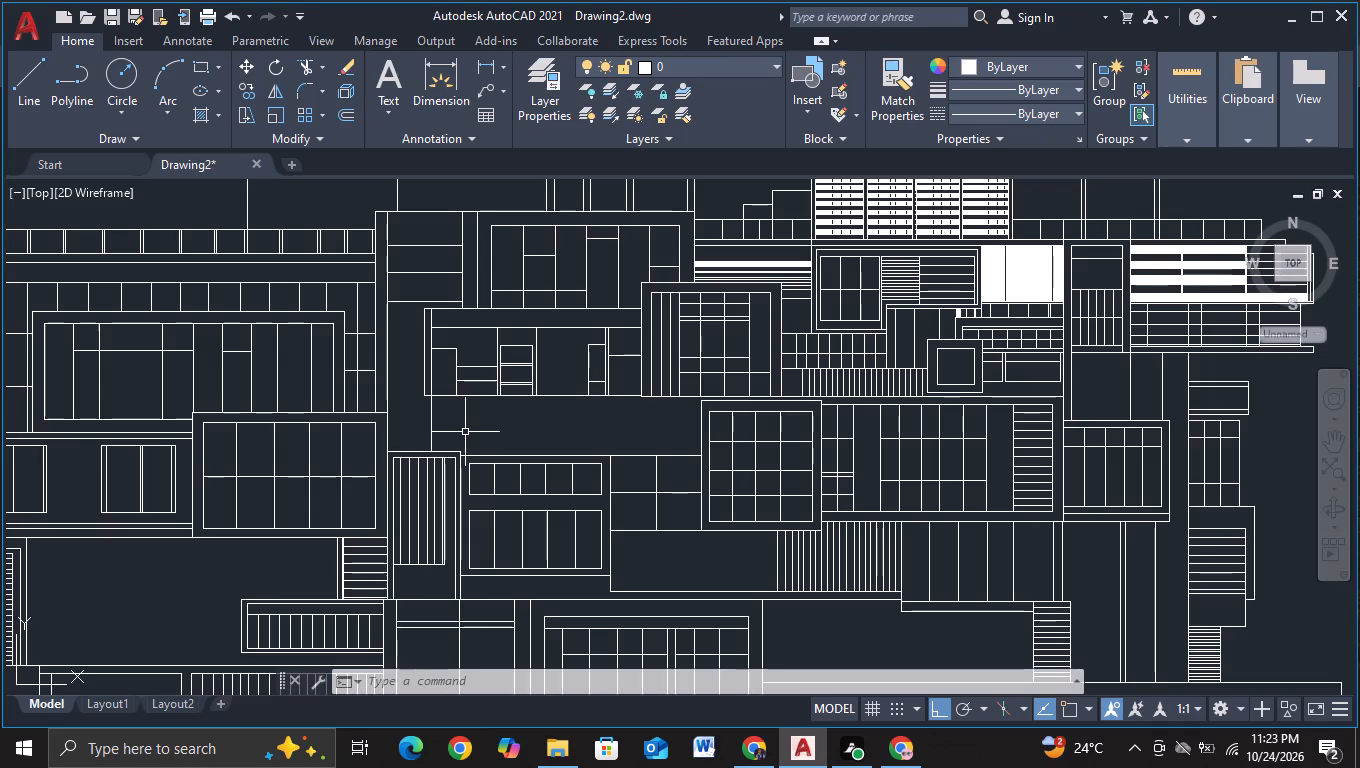
{"action": "scroll", "coordinate": [466, 432], "scroll_direction": "up", "scroll_amount": 1}
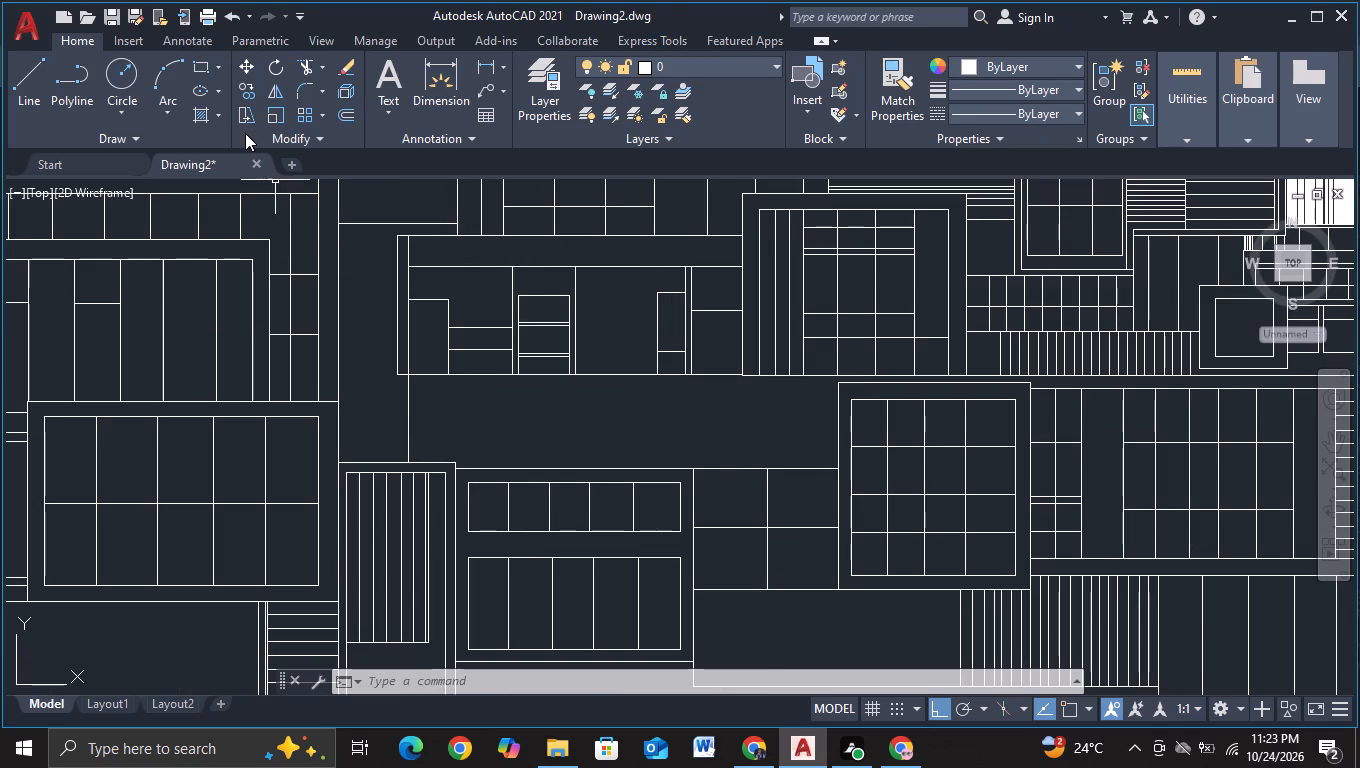
{"action": "left_click", "coordinate": [301, 66]}
{"action": "left_click", "coordinate": [451, 401]}
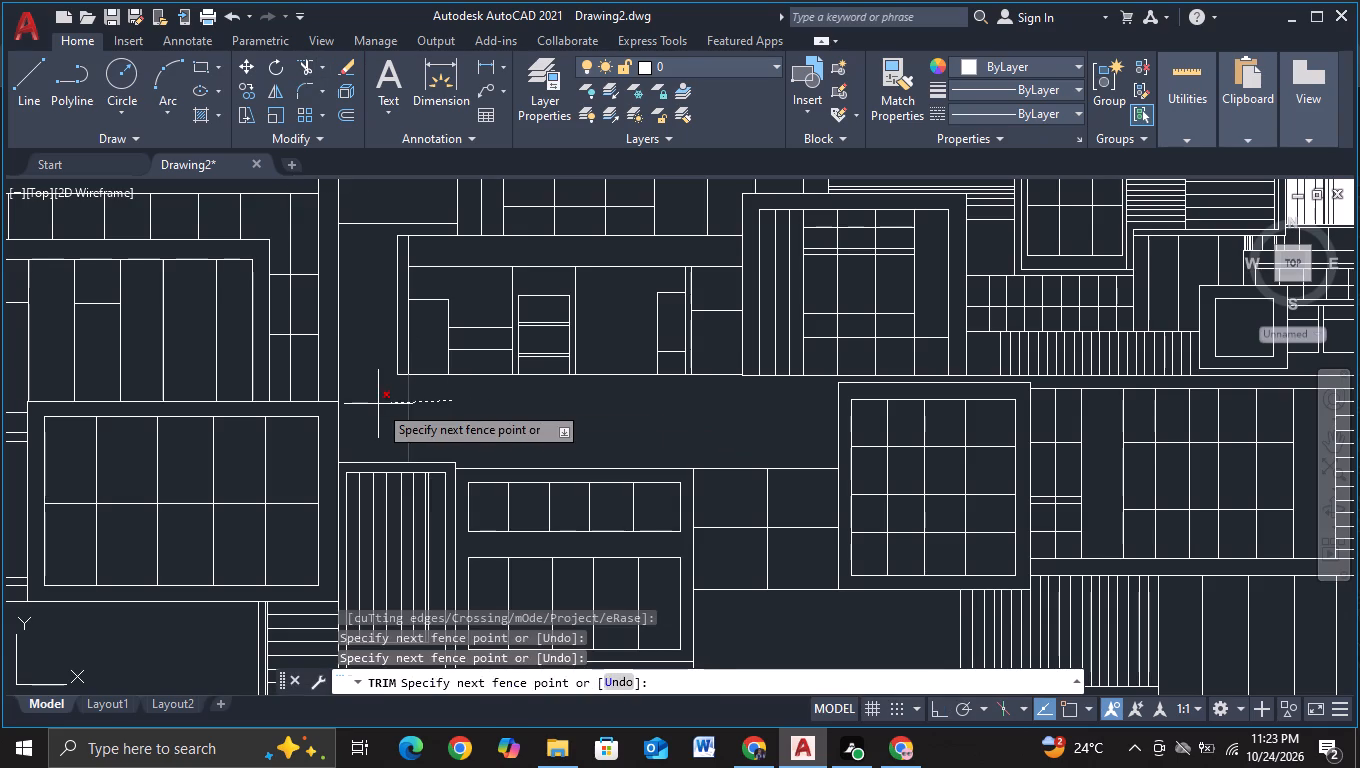
{"action": "left_click", "coordinate": [378, 404]}
Draw a vertical line about 7 units down from the wide window band's lower-left corner, past the slatted frame's top edge.
{"action": "left_click", "coordinate": [24, 117]}
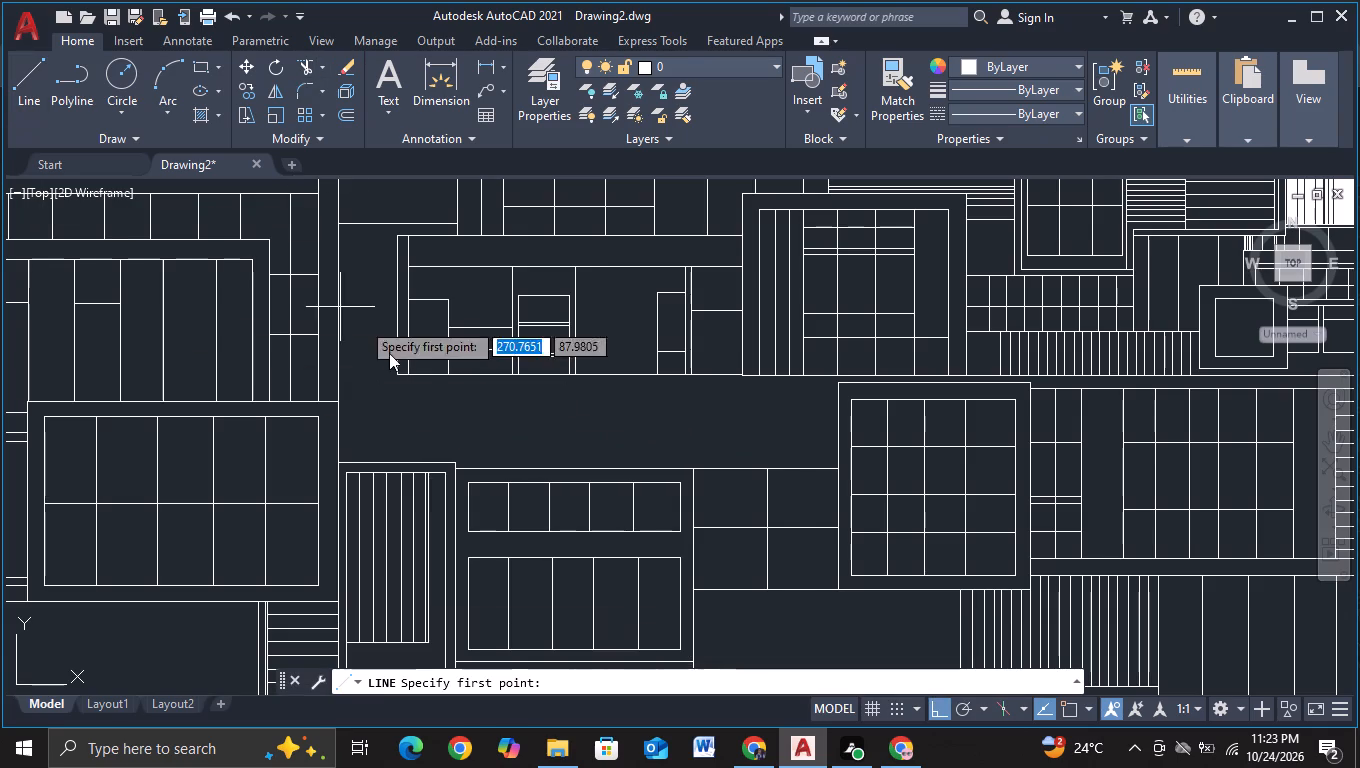
{"action": "key", "text": "F3"}
{"action": "left_click", "coordinate": [398, 377]}
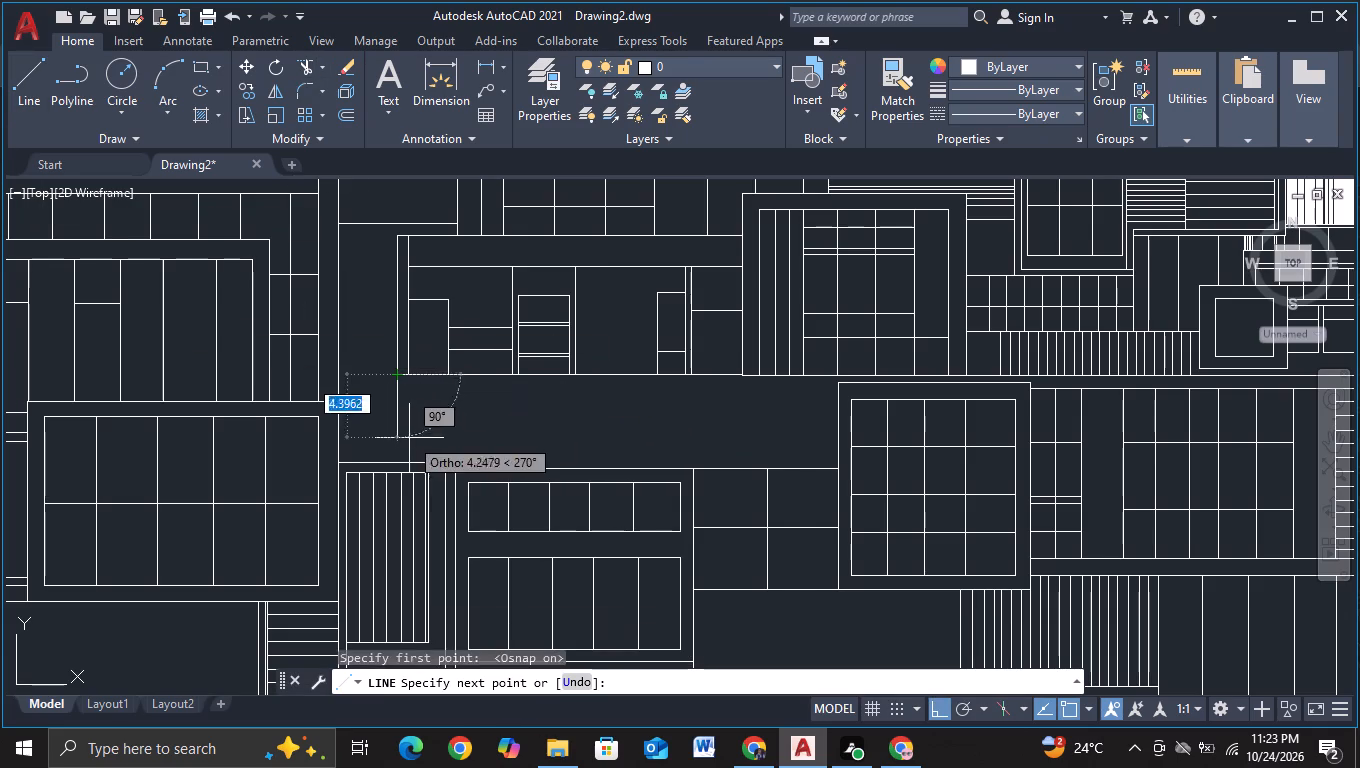
{"action": "scroll", "coordinate": [410, 445], "scroll_direction": "up", "scroll_amount": 2}
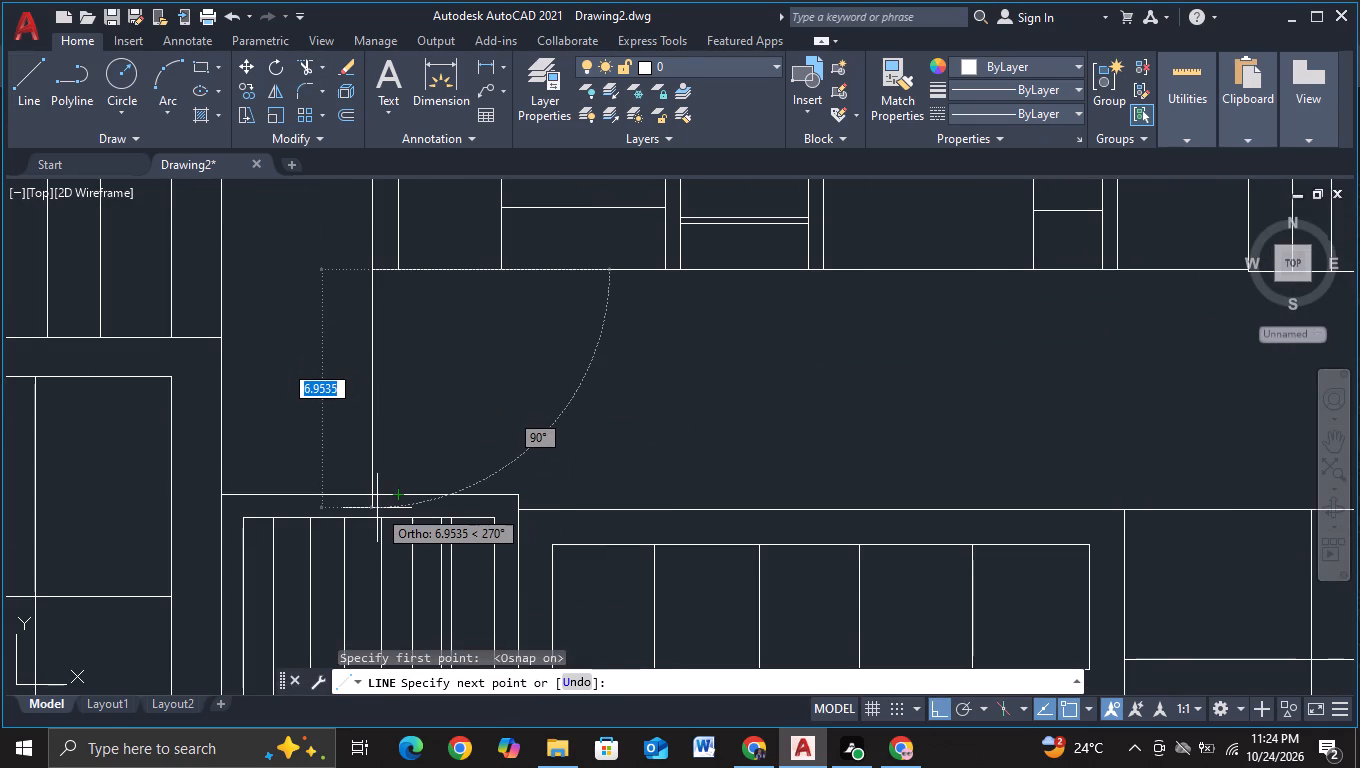
{"action": "key", "text": "F3"}
{"action": "left_click", "coordinate": [377, 508]}
{"action": "key", "text": "Escape"}
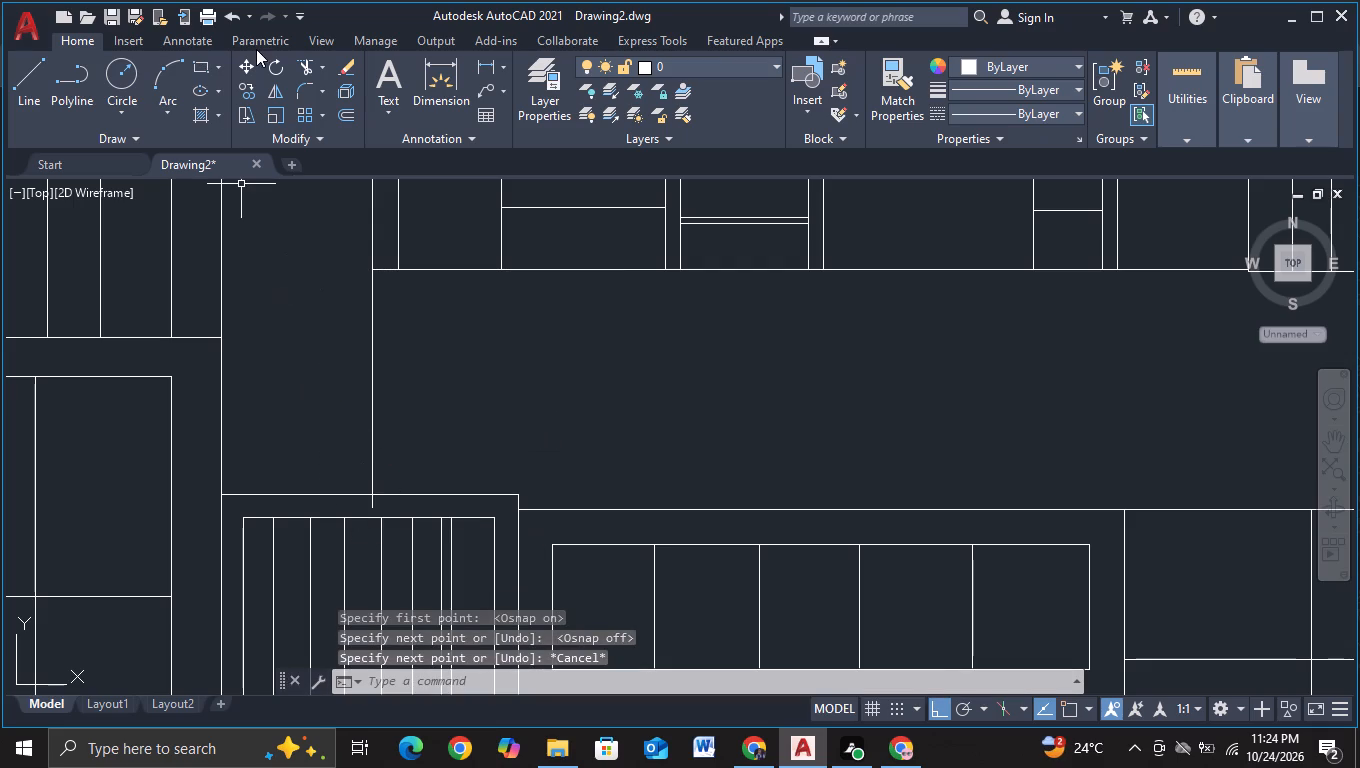
Trim the end of the new vertical line that extends below the slatted frame's top edge.
{"action": "left_click", "coordinate": [299, 62]}
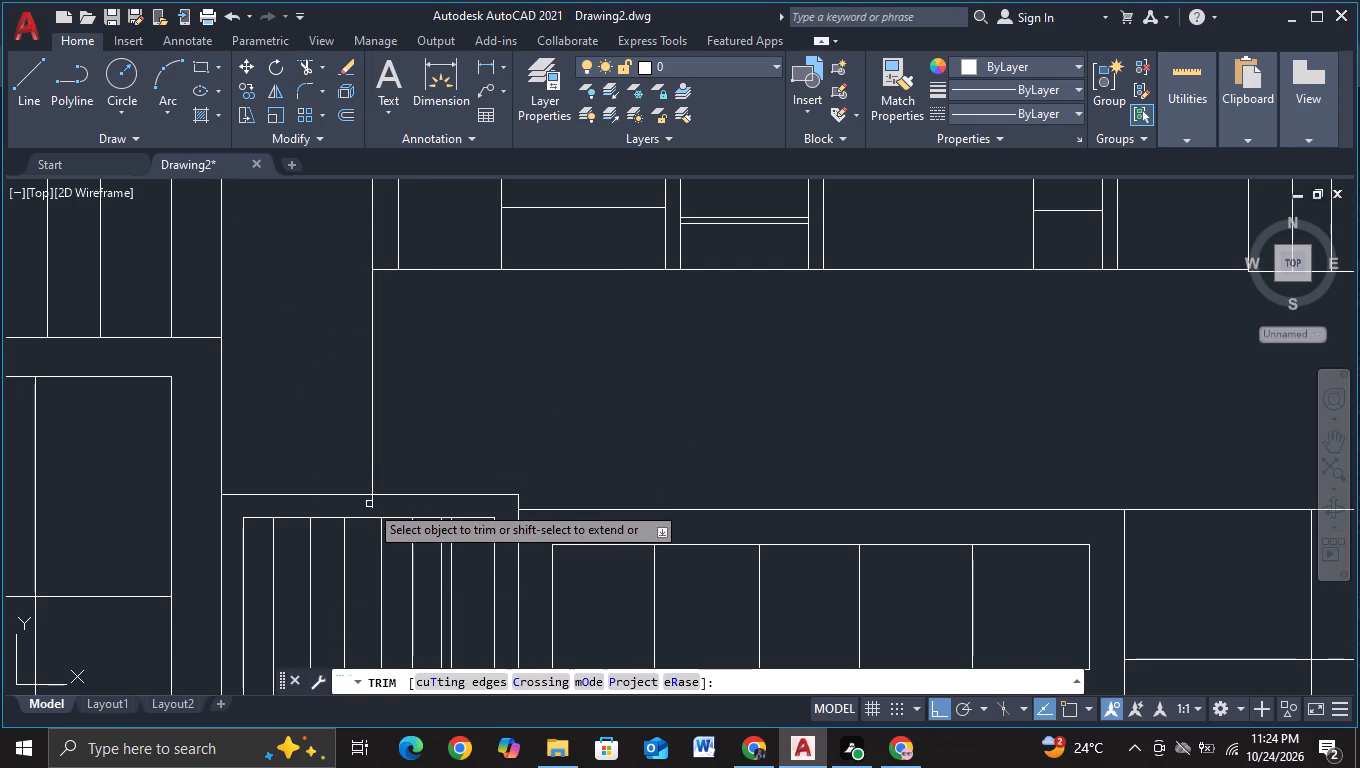
{"action": "left_click", "coordinate": [371, 504]}
{"action": "scroll", "coordinate": [442, 445], "scroll_direction": "down", "scroll_amount": 2}
{"action": "key", "text": "Escape"}
Copy the lowest horizontal line of the narrow wall column about 3.5 units downward.
{"action": "scroll", "coordinate": [474, 426], "scroll_direction": "down", "scroll_amount": 1}
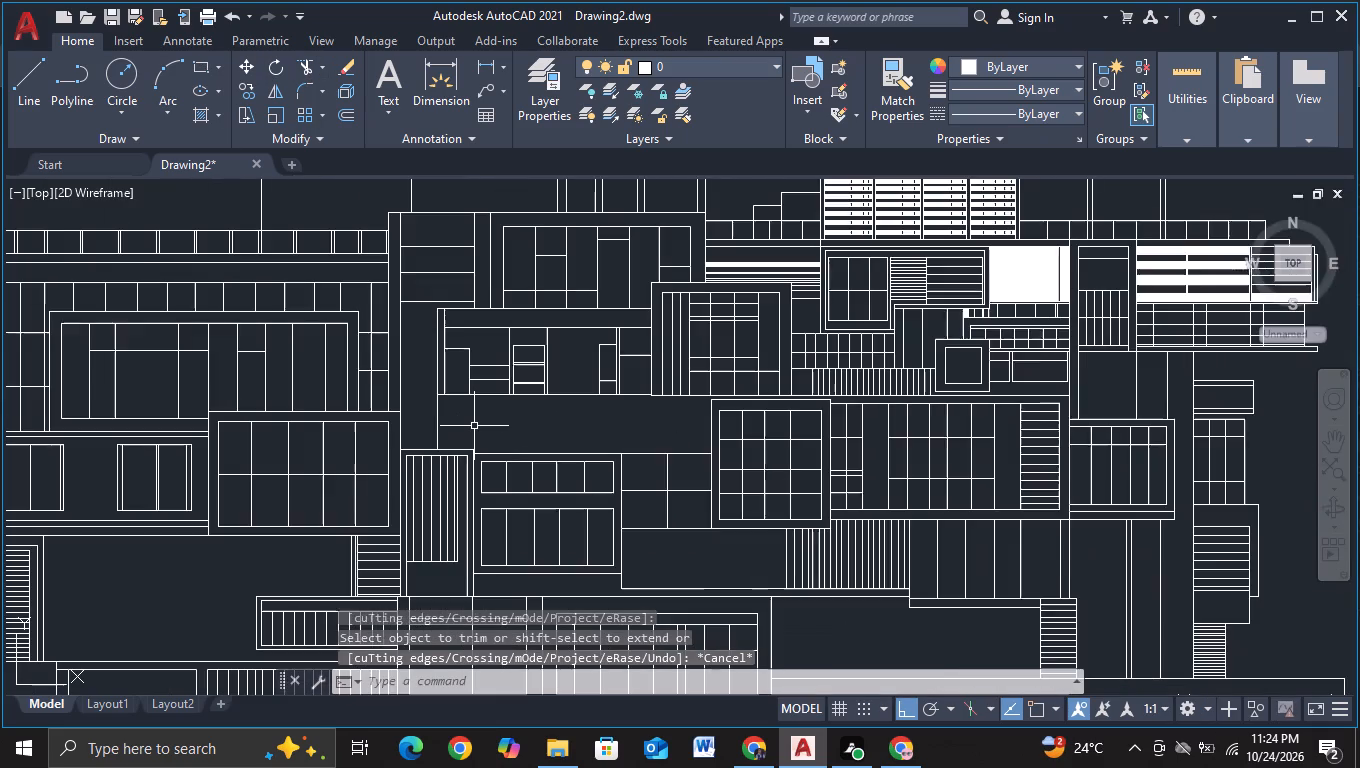
{"action": "middle_click_drag", "start_coordinate": [474, 426], "coordinate": [508, 374]}
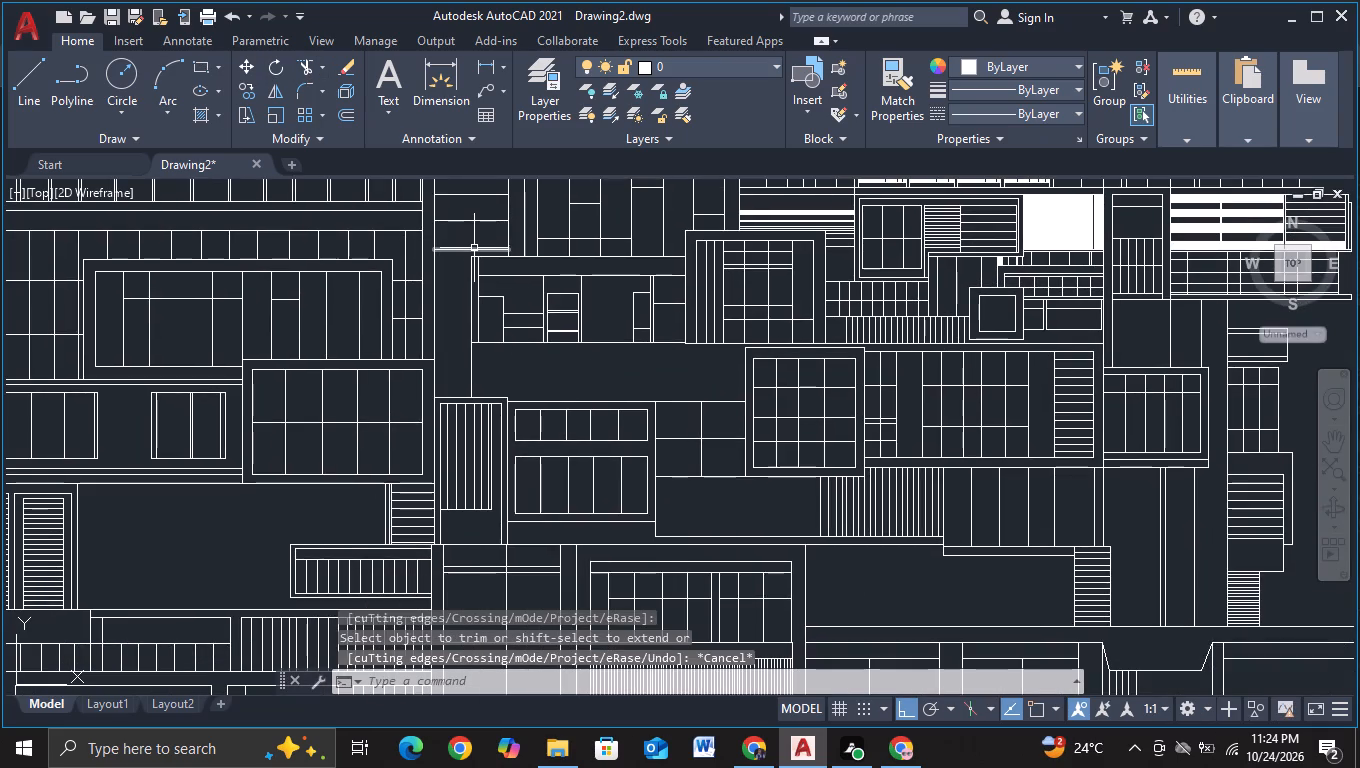
{"action": "left_click", "coordinate": [474, 248]}
{"action": "key", "text": "c"}
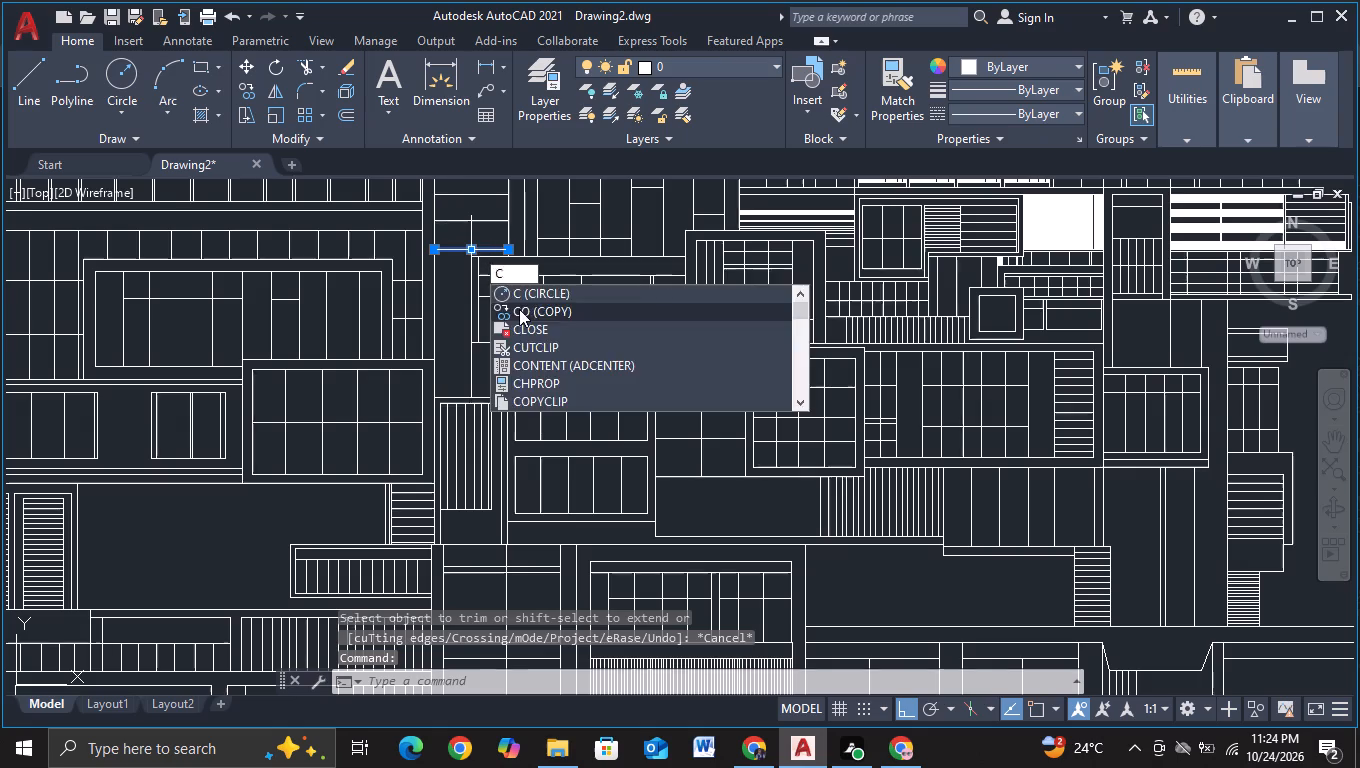
{"action": "left_click", "coordinate": [519, 309]}
{"action": "left_click", "coordinate": [509, 287]}
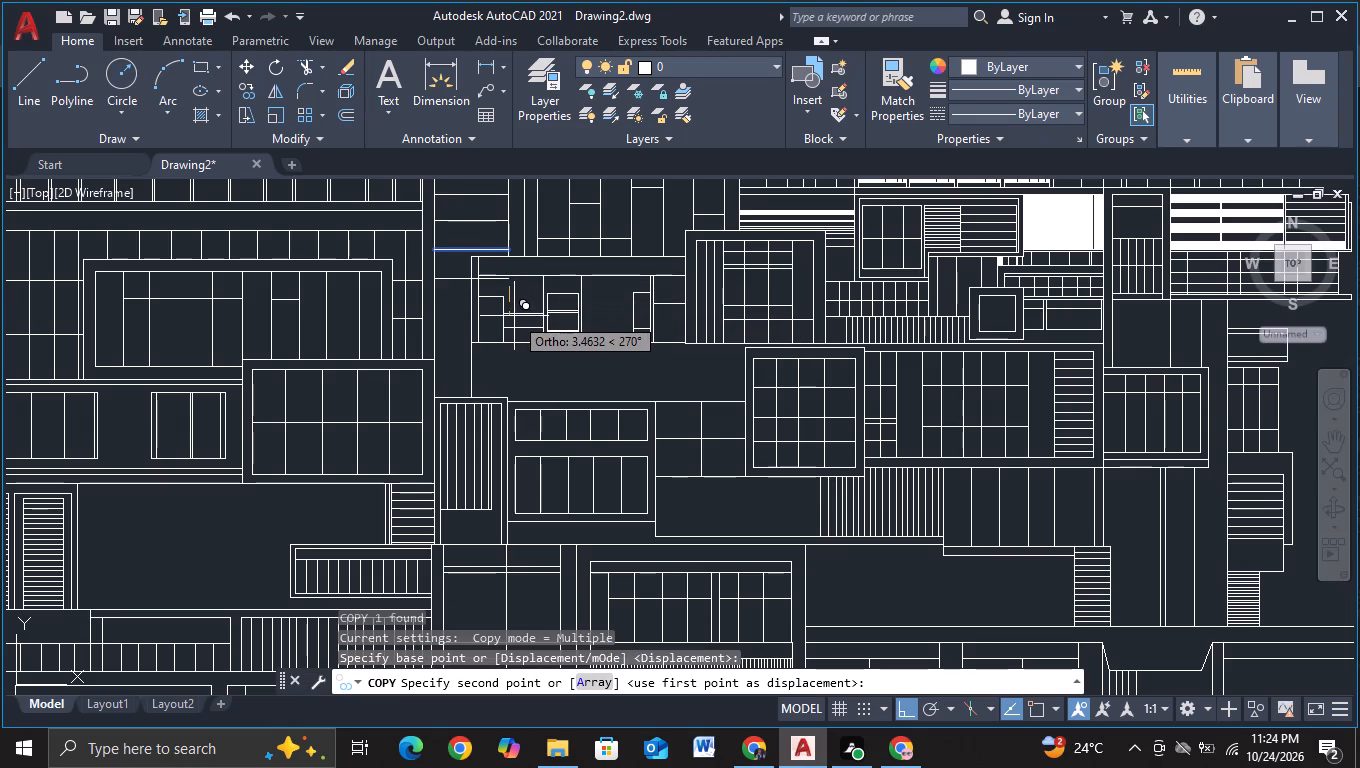
{"action": "left_click", "coordinate": [514, 316]}
{"action": "key", "text": "Escape"}
Trim the copied horizontal line where it runs into the wide window band, back to the band's outer left edge.
{"action": "left_click", "coordinate": [307, 65]}
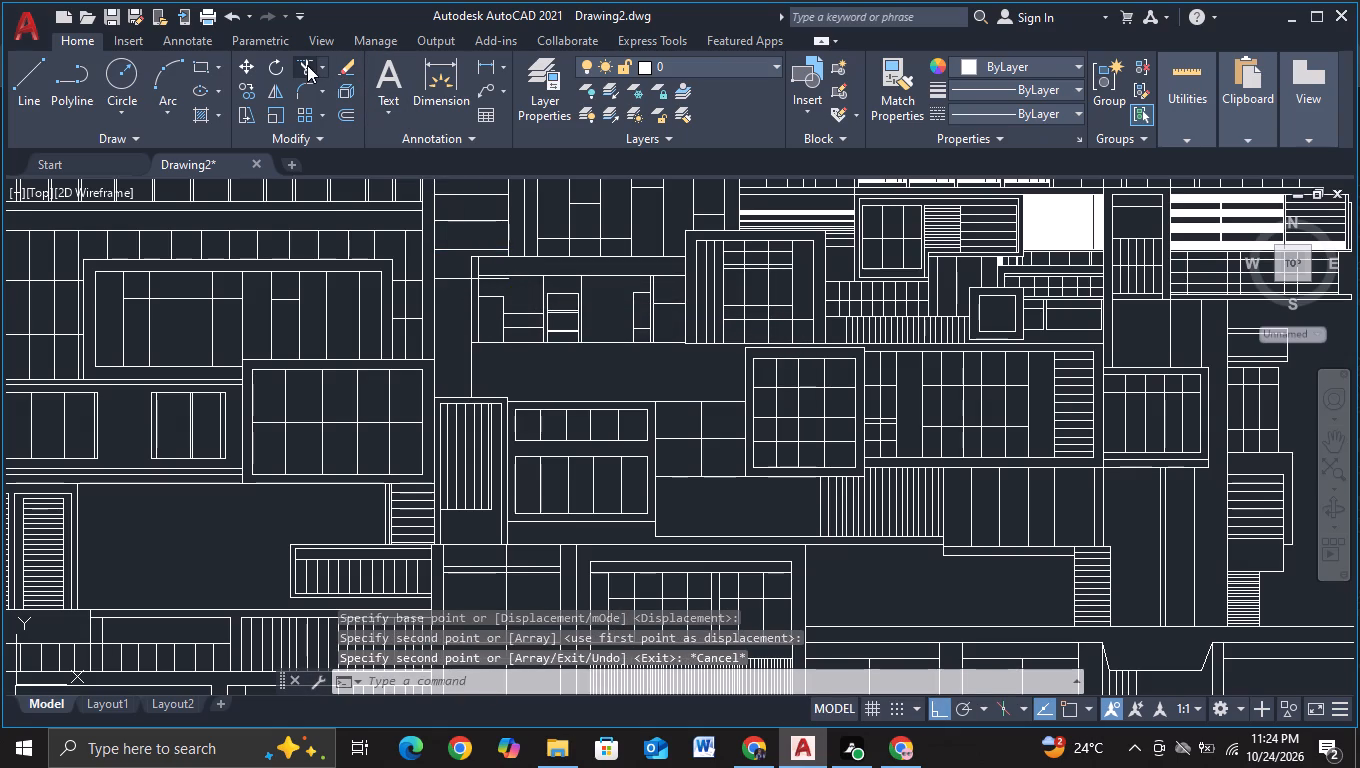
{"action": "scroll", "coordinate": [493, 268], "scroll_direction": "up", "scroll_amount": 1}
{"action": "left_click", "coordinate": [497, 287]}
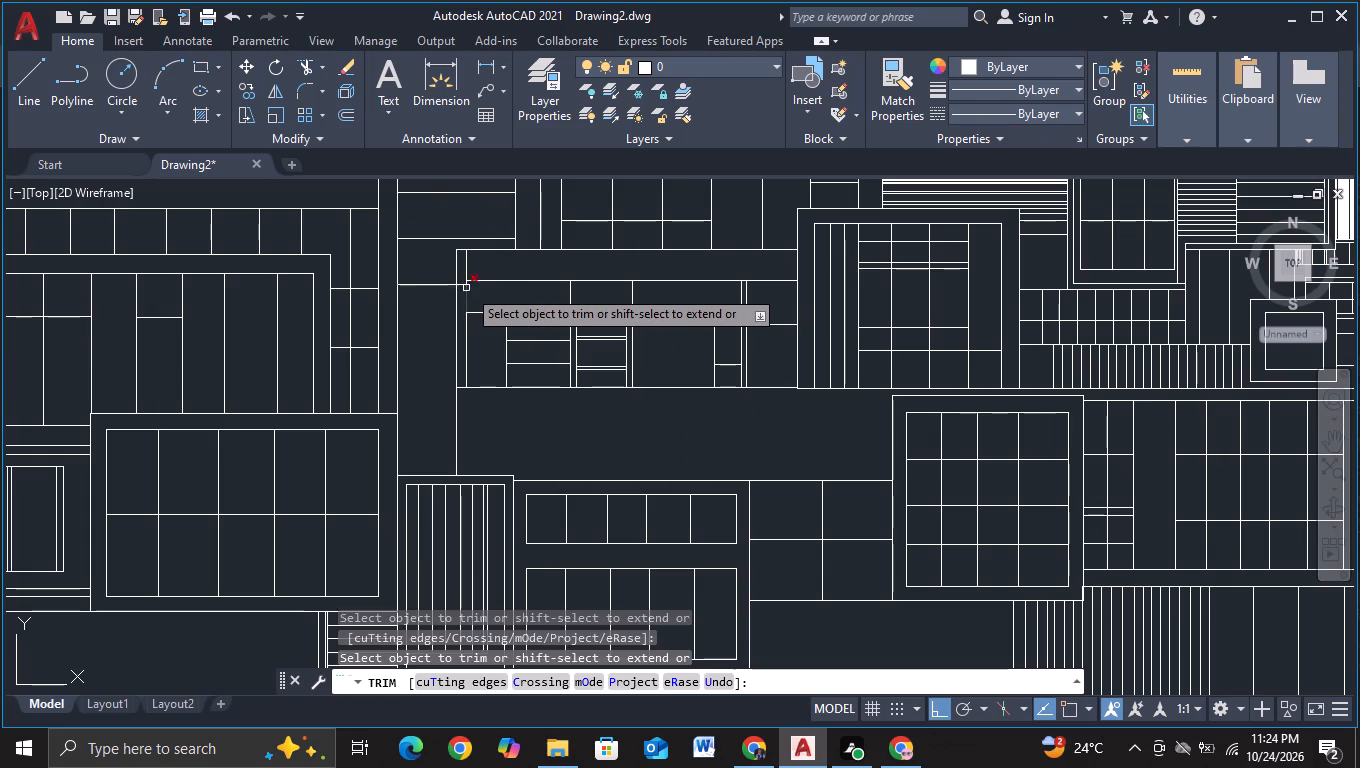
{"action": "scroll", "coordinate": [466, 286], "scroll_direction": "up", "scroll_amount": 2}
{"action": "left_click", "coordinate": [456, 280]}
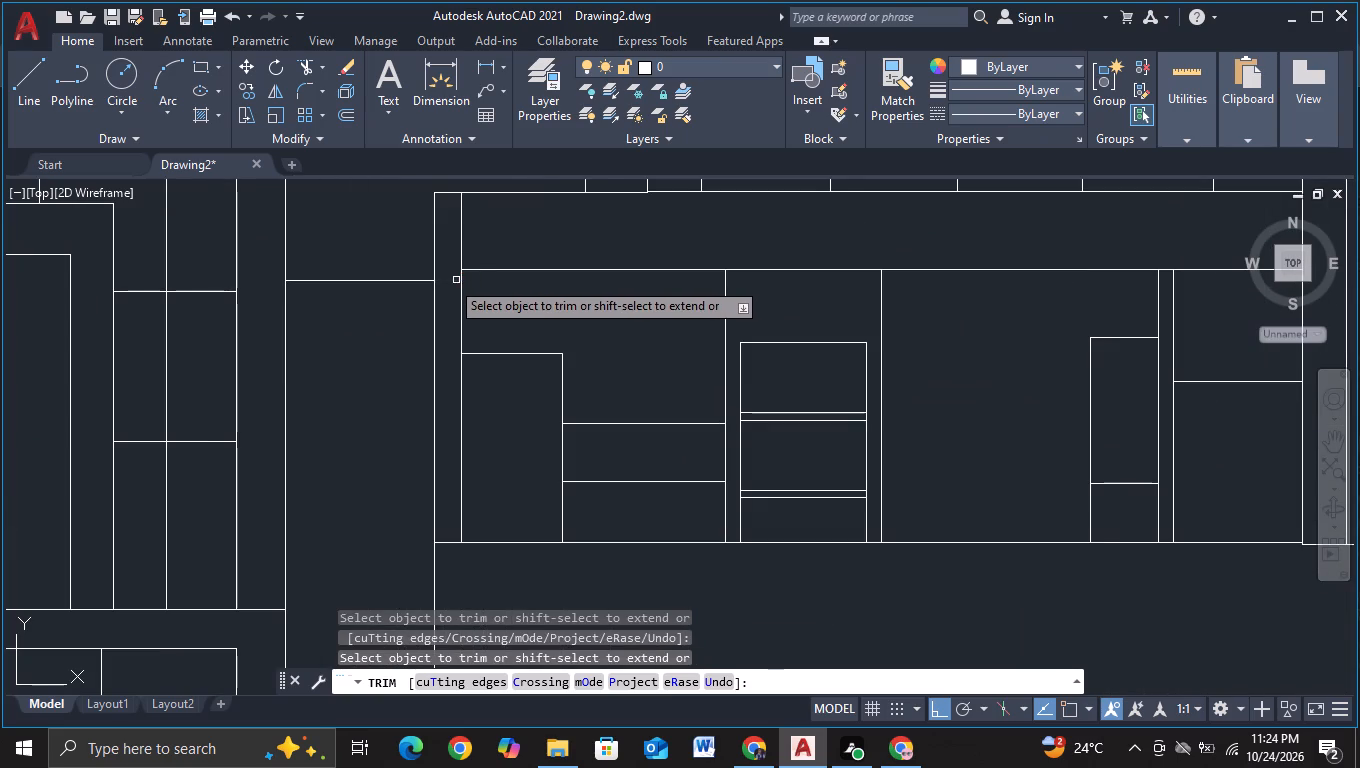
{"action": "key", "text": "Escape"}
Copy the narrow wall column's lowest horizontal line downward four times, about 3.2, 6.6, 10.4 and 13.5 units below it.
{"action": "left_click", "coordinate": [412, 260]}
{"action": "left_click", "coordinate": [387, 315]}
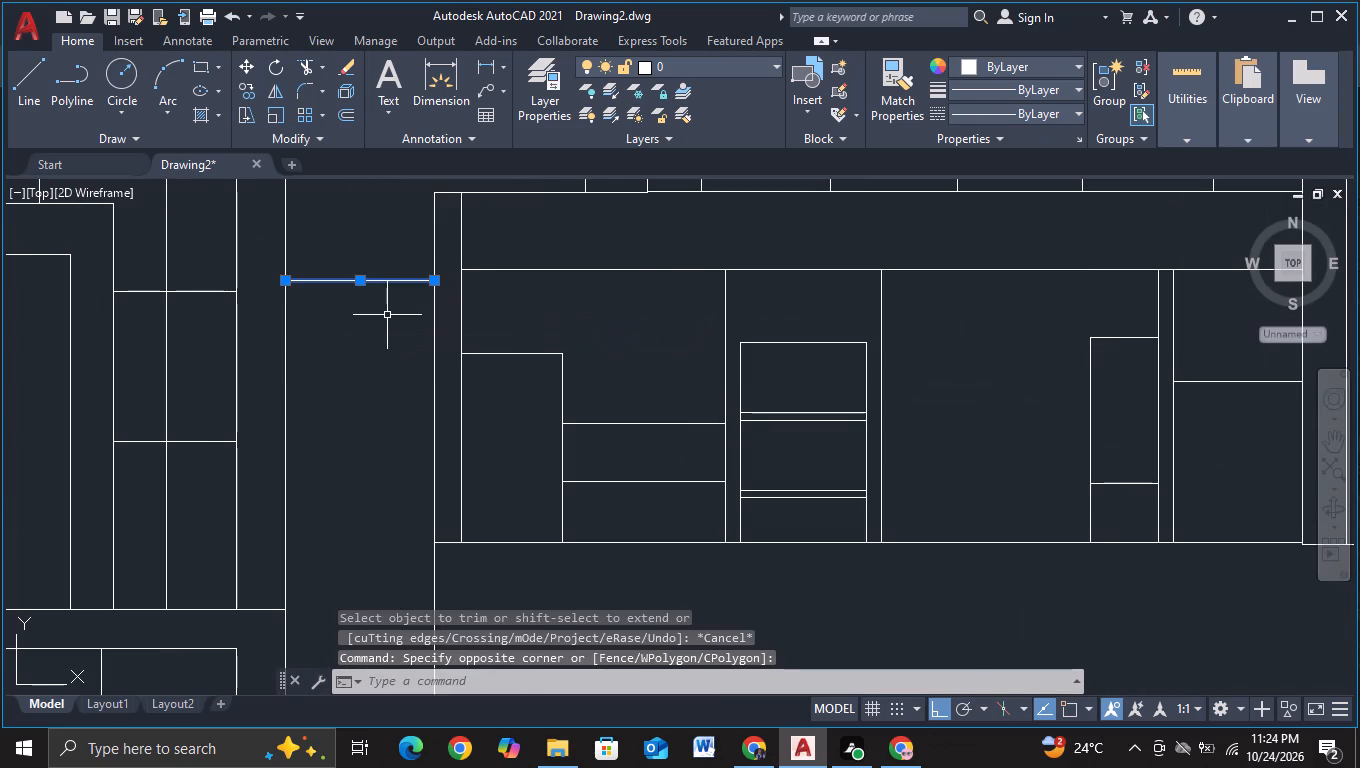
{"action": "key", "text": "c"}
{"action": "left_click", "coordinate": [446, 383]}
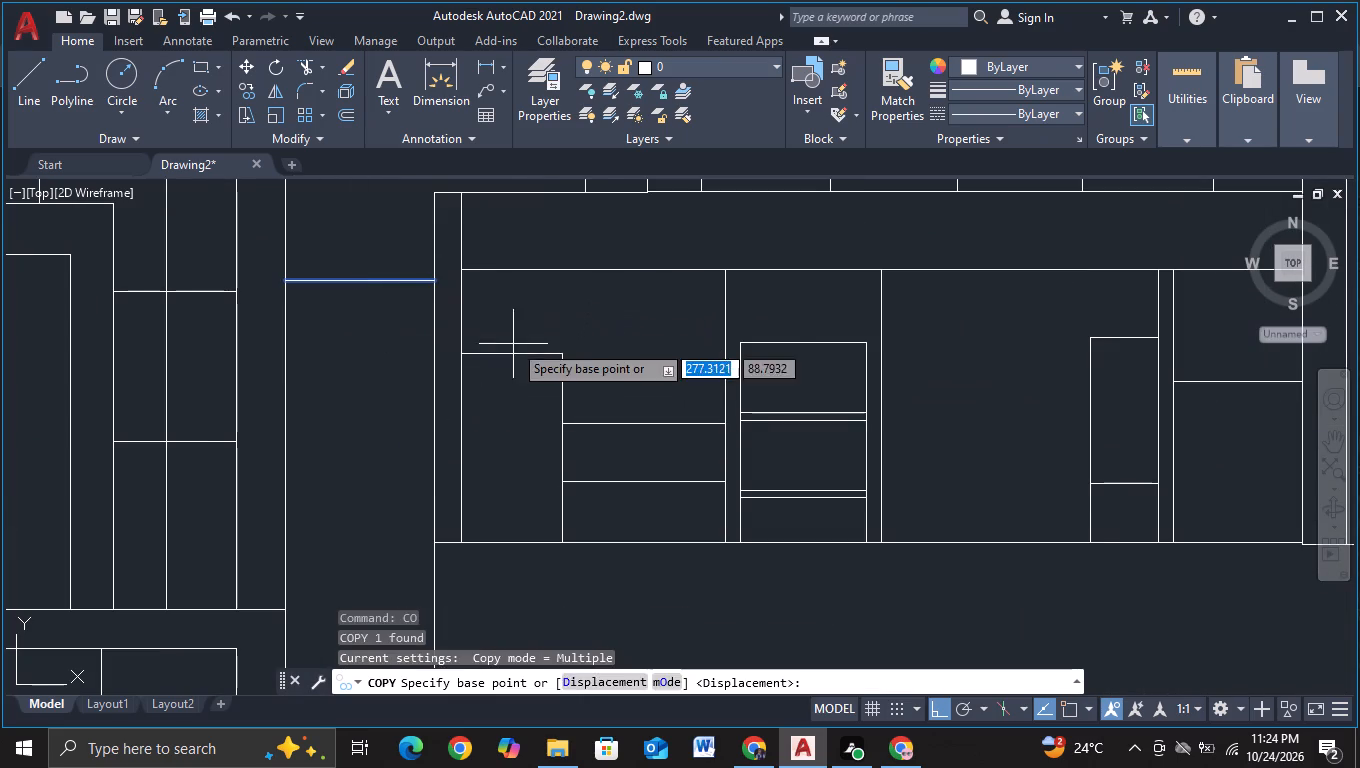
{"action": "left_click", "coordinate": [520, 319]}
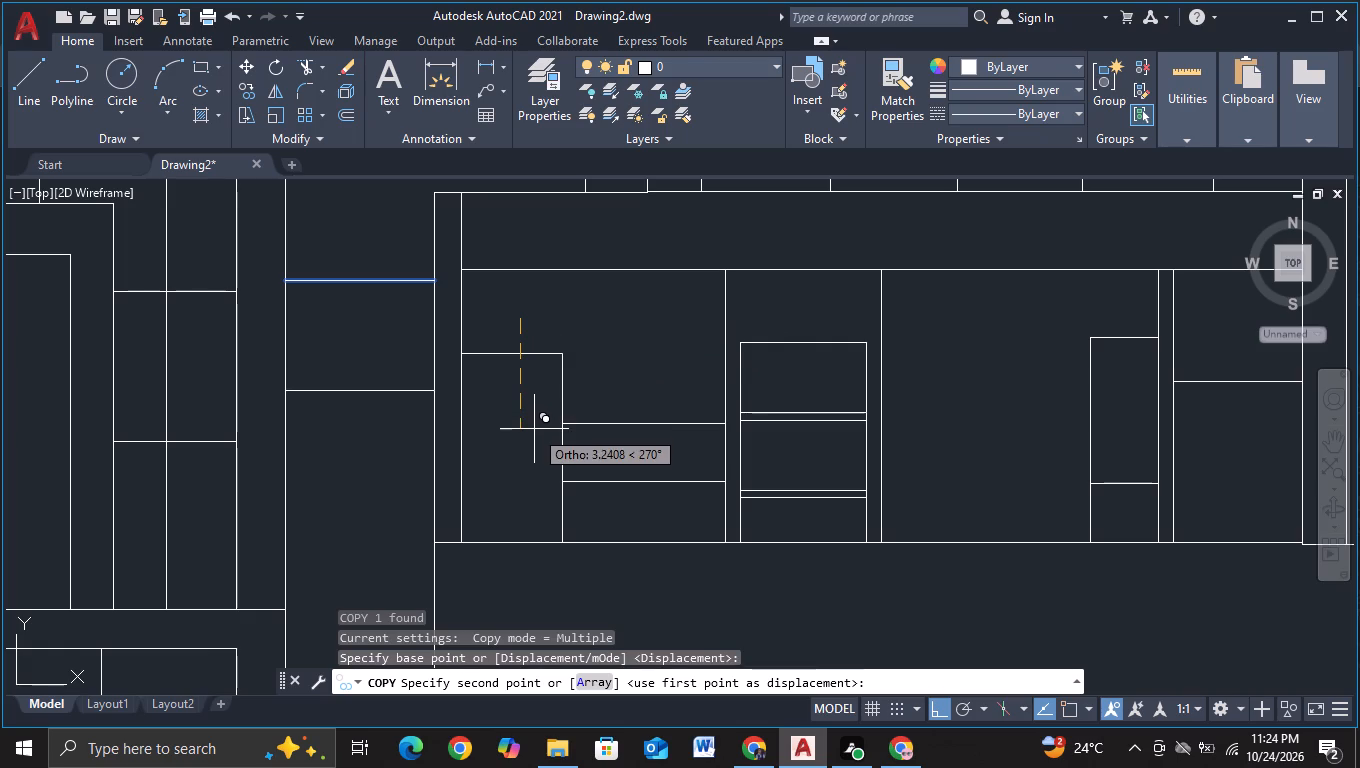
{"action": "left_click", "coordinate": [534, 429]}
{"action": "scroll", "coordinate": [534, 429], "scroll_direction": "down", "scroll_amount": 2}
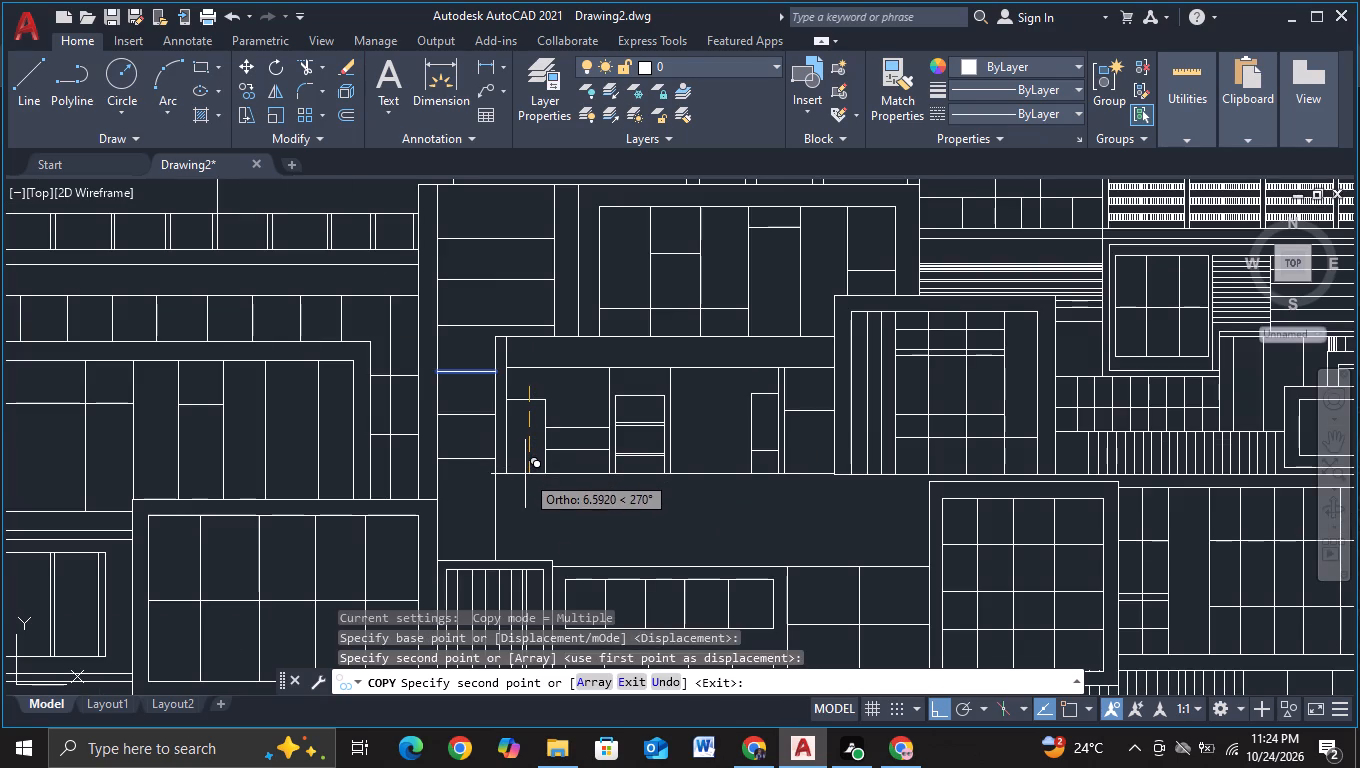
{"action": "left_click", "coordinate": [525, 474]}
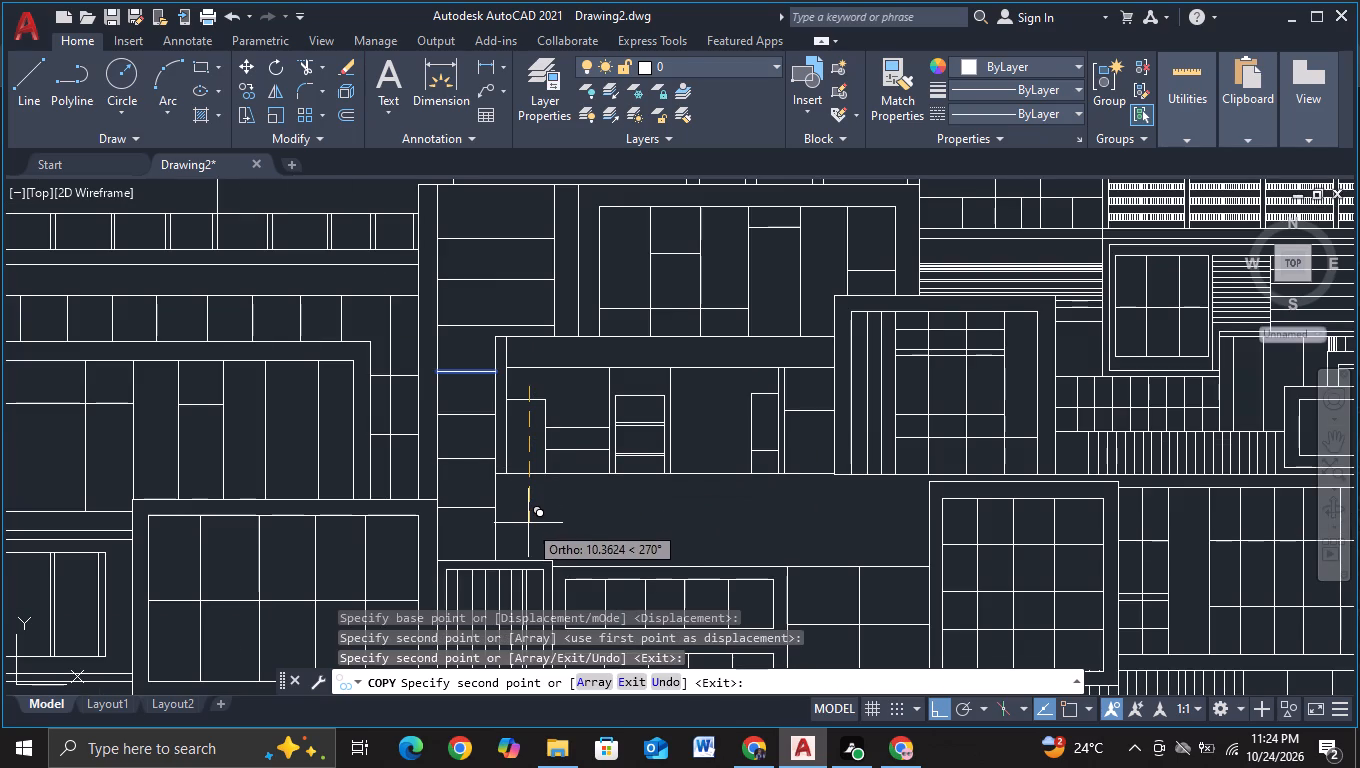
{"action": "left_click", "coordinate": [528, 523]}
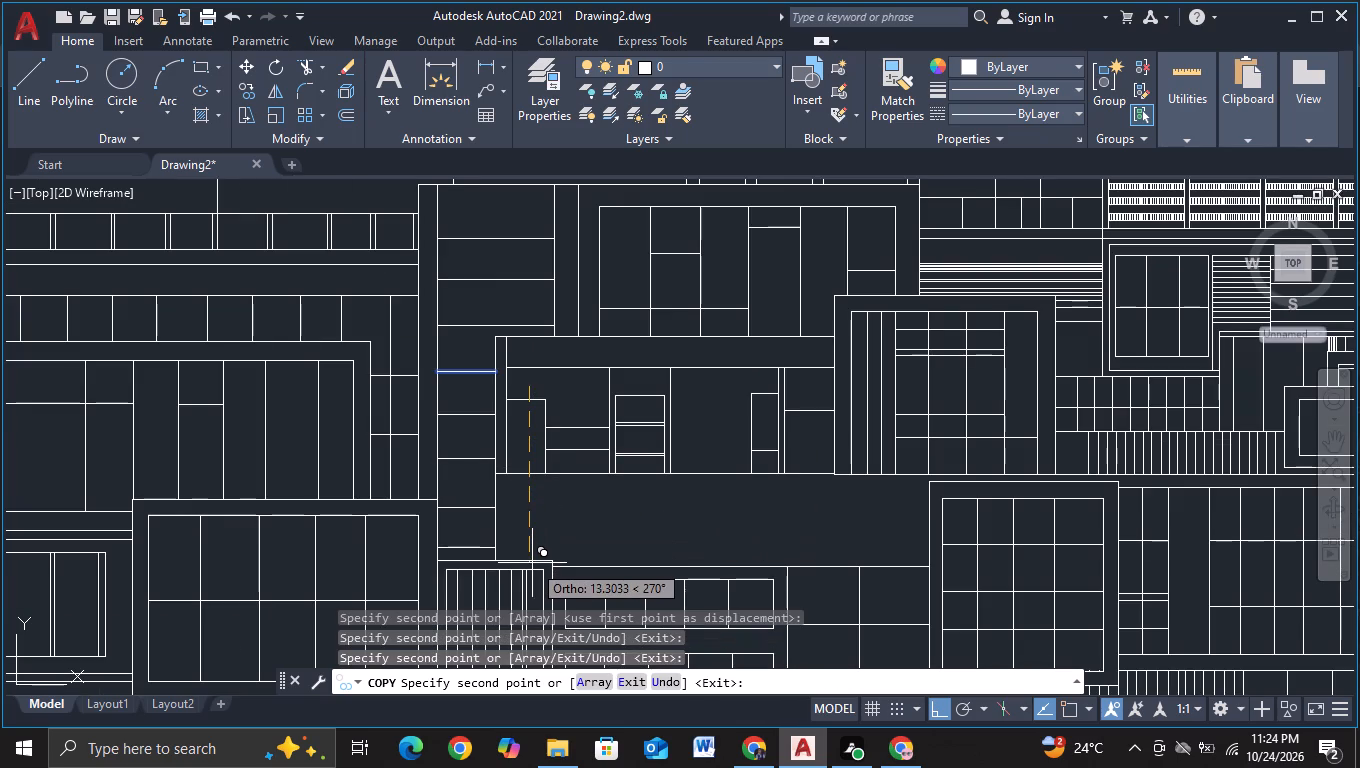
{"action": "left_click", "coordinate": [532, 567]}
{"action": "key", "text": "Escape"}
{"action": "scroll", "coordinate": [548, 523], "scroll_direction": "down", "scroll_amount": 1}
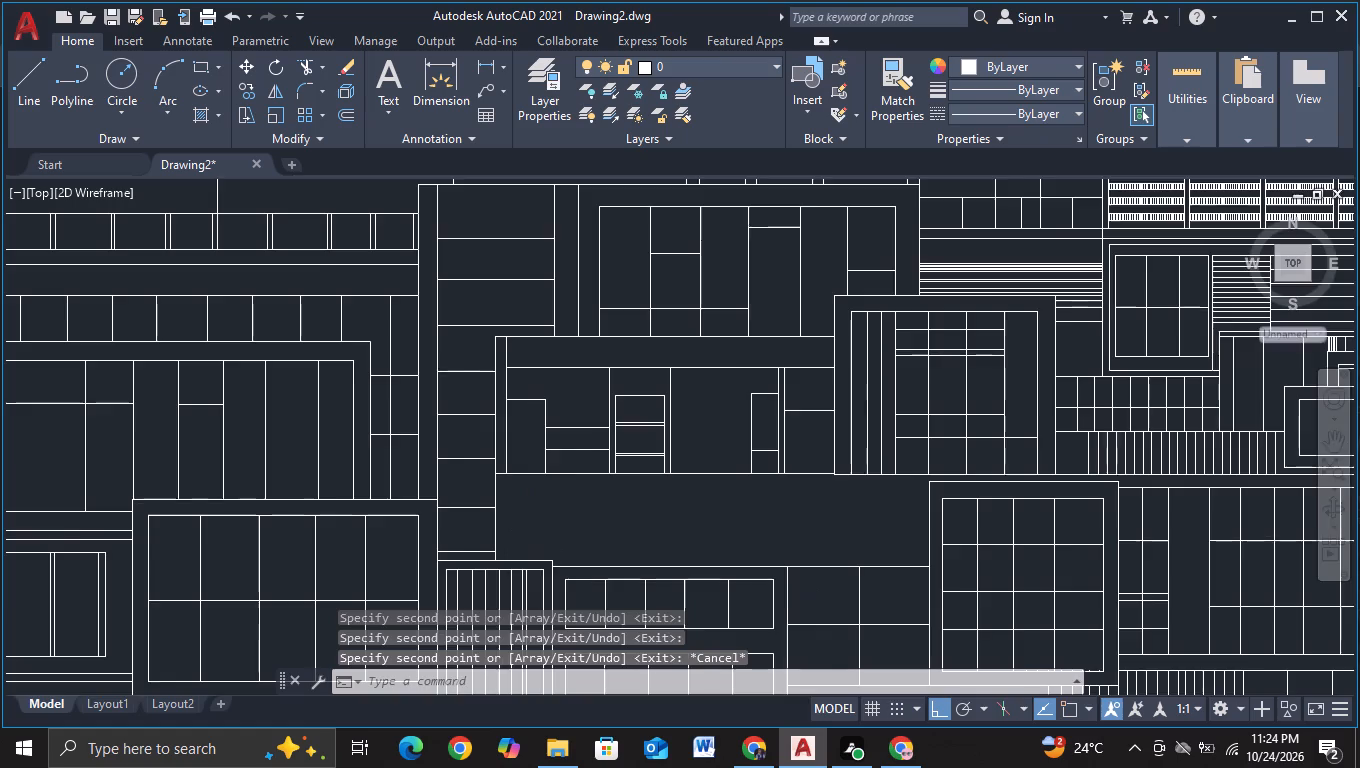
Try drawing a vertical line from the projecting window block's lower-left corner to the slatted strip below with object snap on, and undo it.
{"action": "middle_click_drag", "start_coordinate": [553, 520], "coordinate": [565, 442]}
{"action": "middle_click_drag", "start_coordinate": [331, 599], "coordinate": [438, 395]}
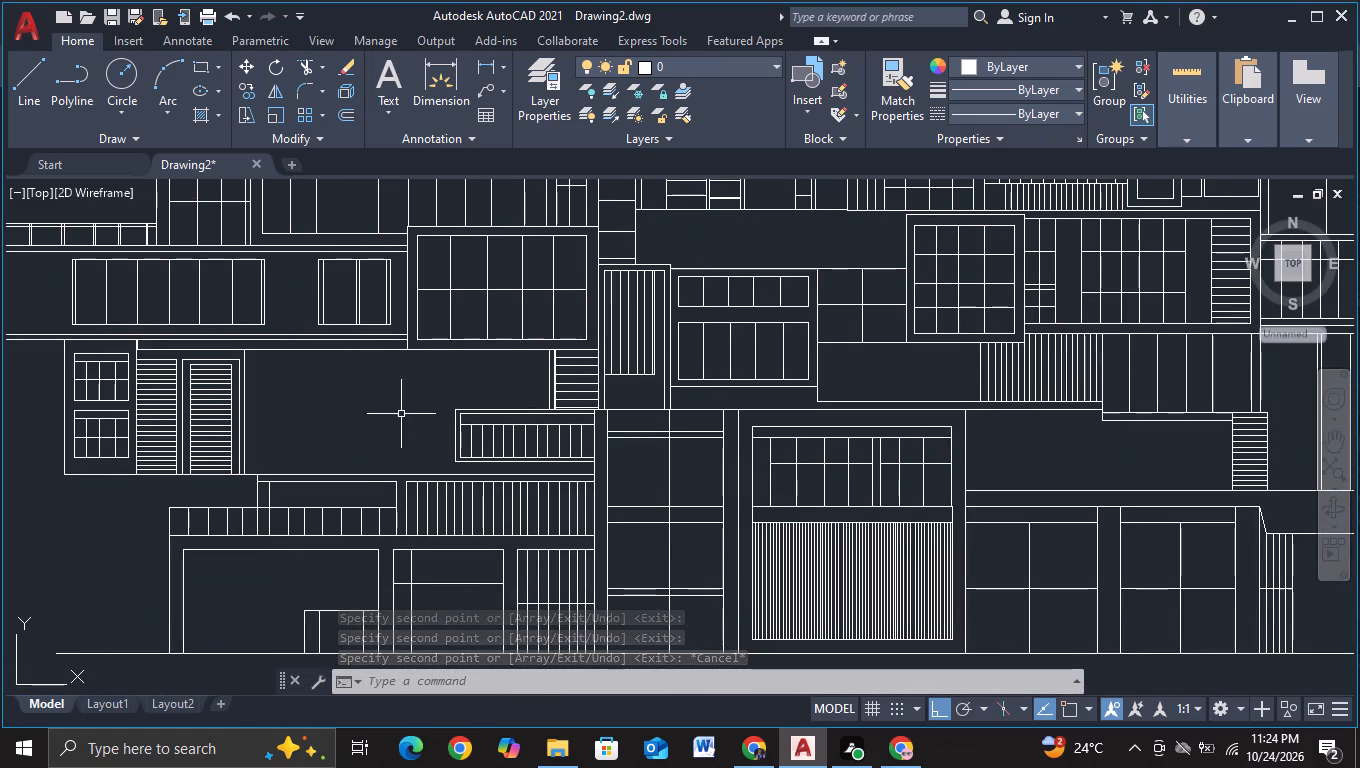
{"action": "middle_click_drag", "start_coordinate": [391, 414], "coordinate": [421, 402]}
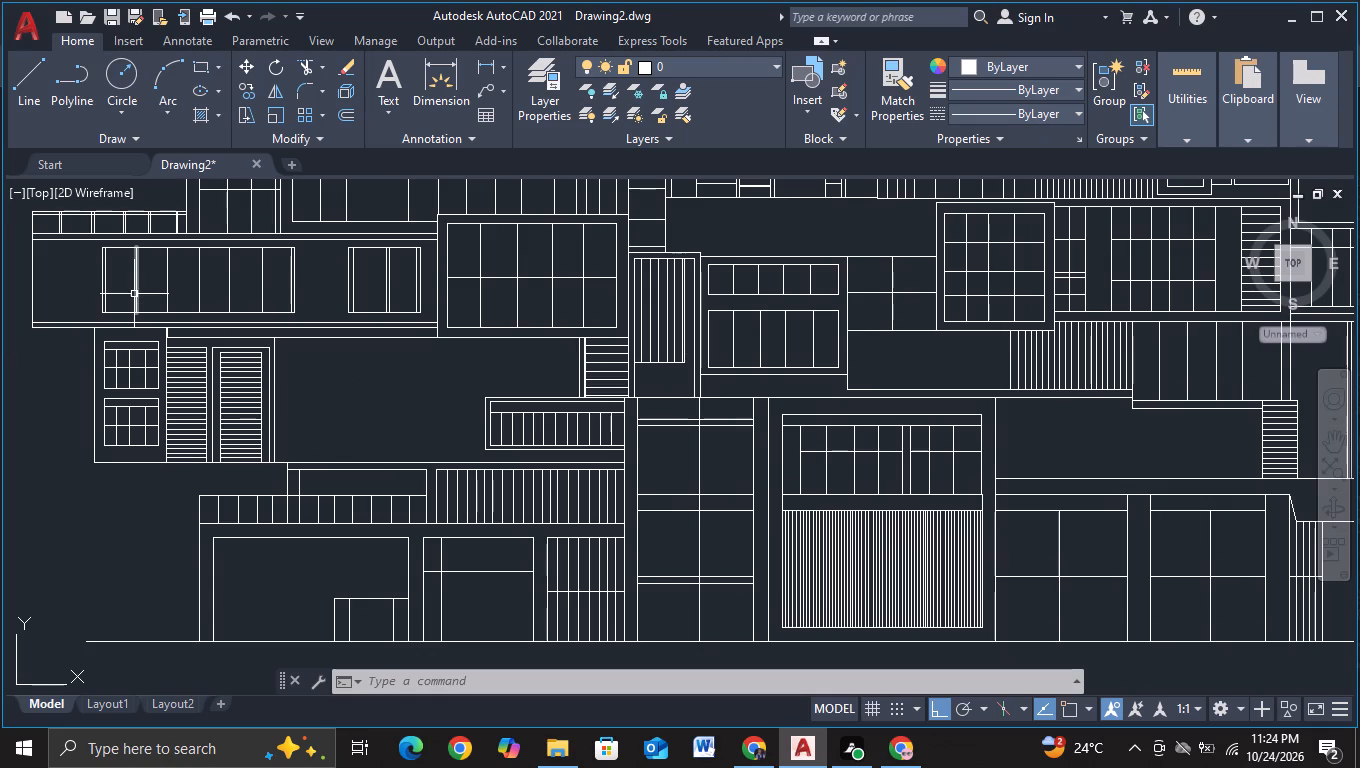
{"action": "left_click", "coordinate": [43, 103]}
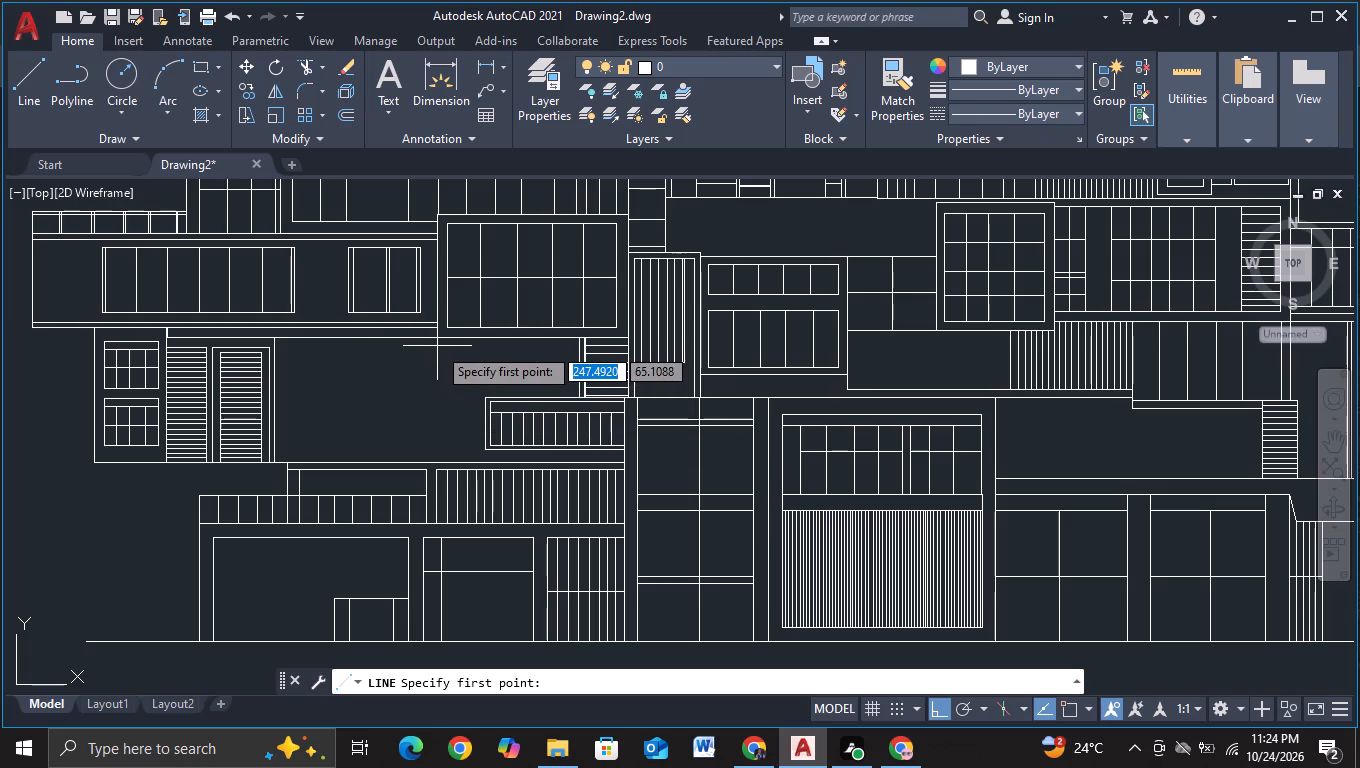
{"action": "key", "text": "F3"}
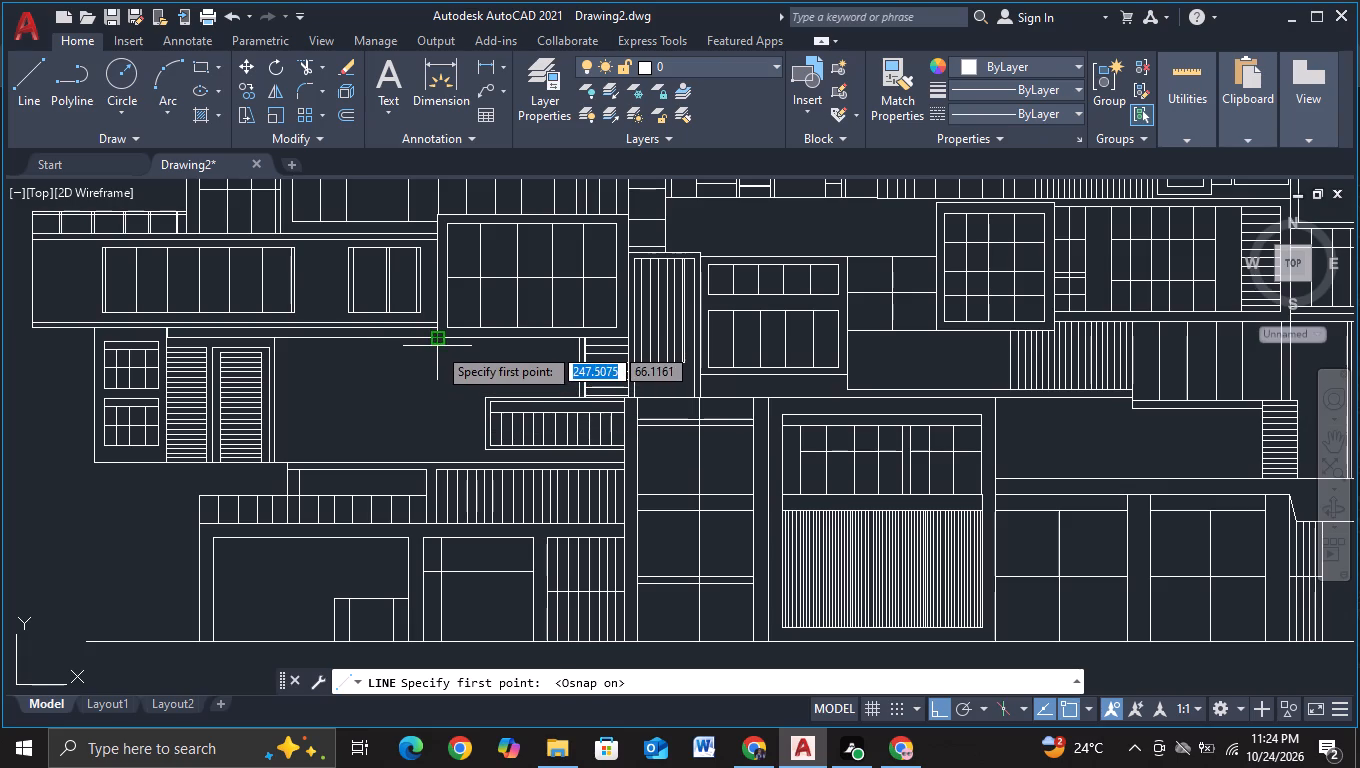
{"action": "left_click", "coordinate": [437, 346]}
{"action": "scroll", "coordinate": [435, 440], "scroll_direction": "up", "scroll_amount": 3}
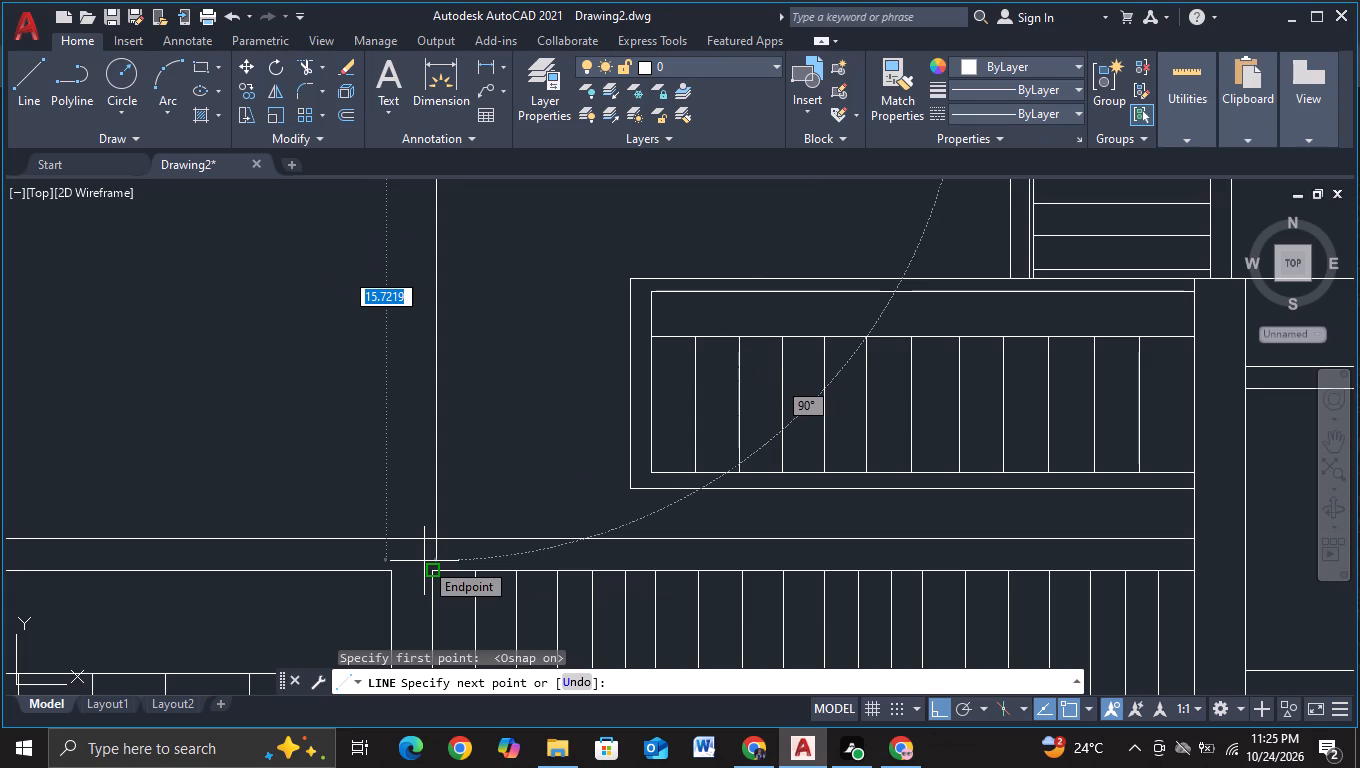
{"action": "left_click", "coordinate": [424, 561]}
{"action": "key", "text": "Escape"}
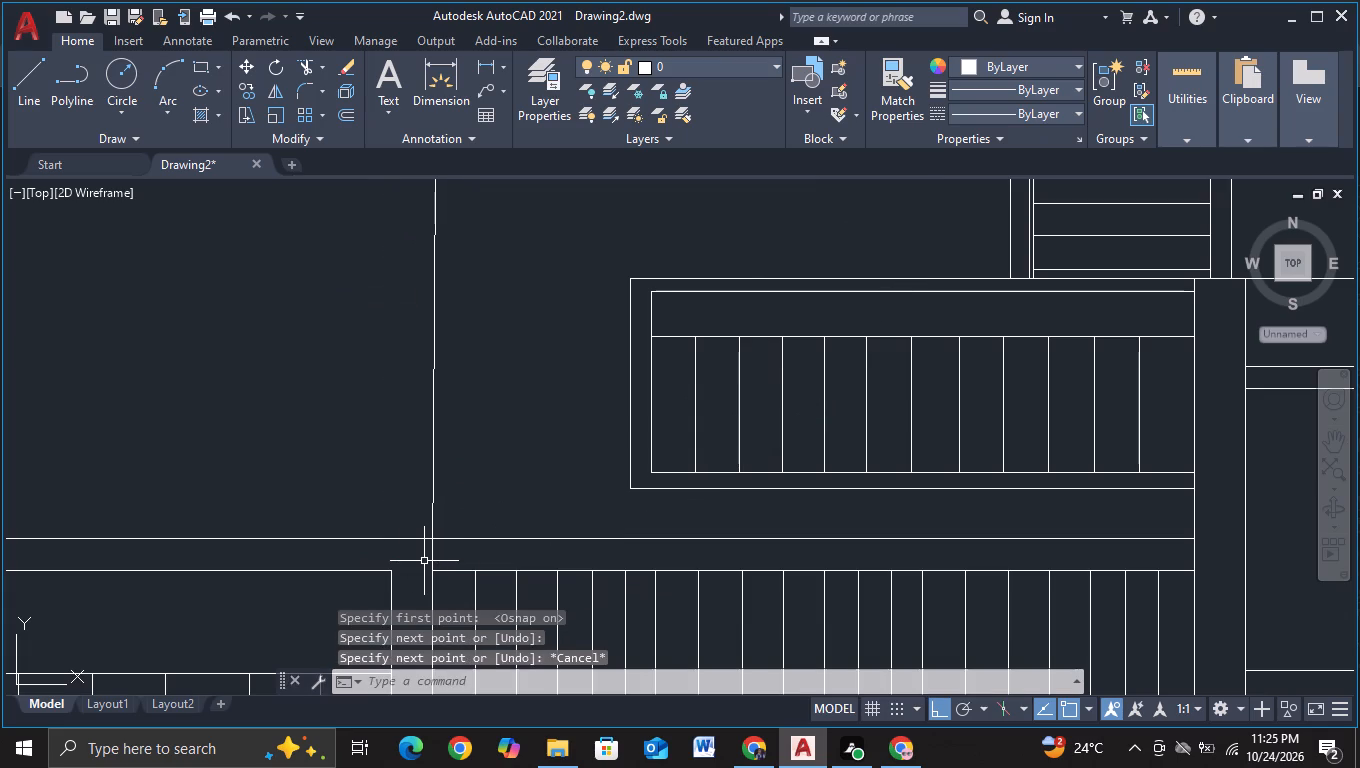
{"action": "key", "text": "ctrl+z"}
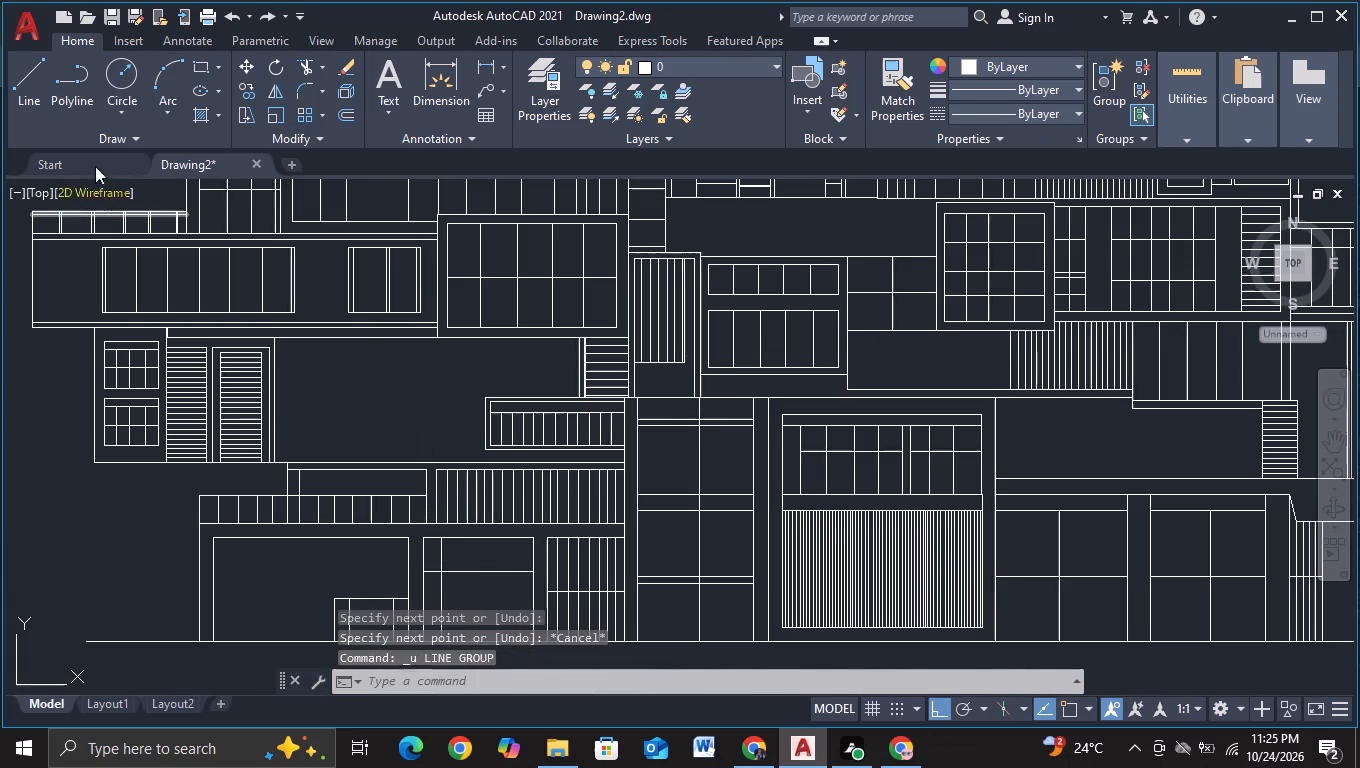
Draw a vertical line about 15 units down from below the projecting window block's lower-left corner, past the ledge line above the slatted strip.
{"action": "left_click", "coordinate": [34, 82]}
{"action": "scroll", "coordinate": [454, 416], "scroll_direction": "up", "scroll_amount": 1}
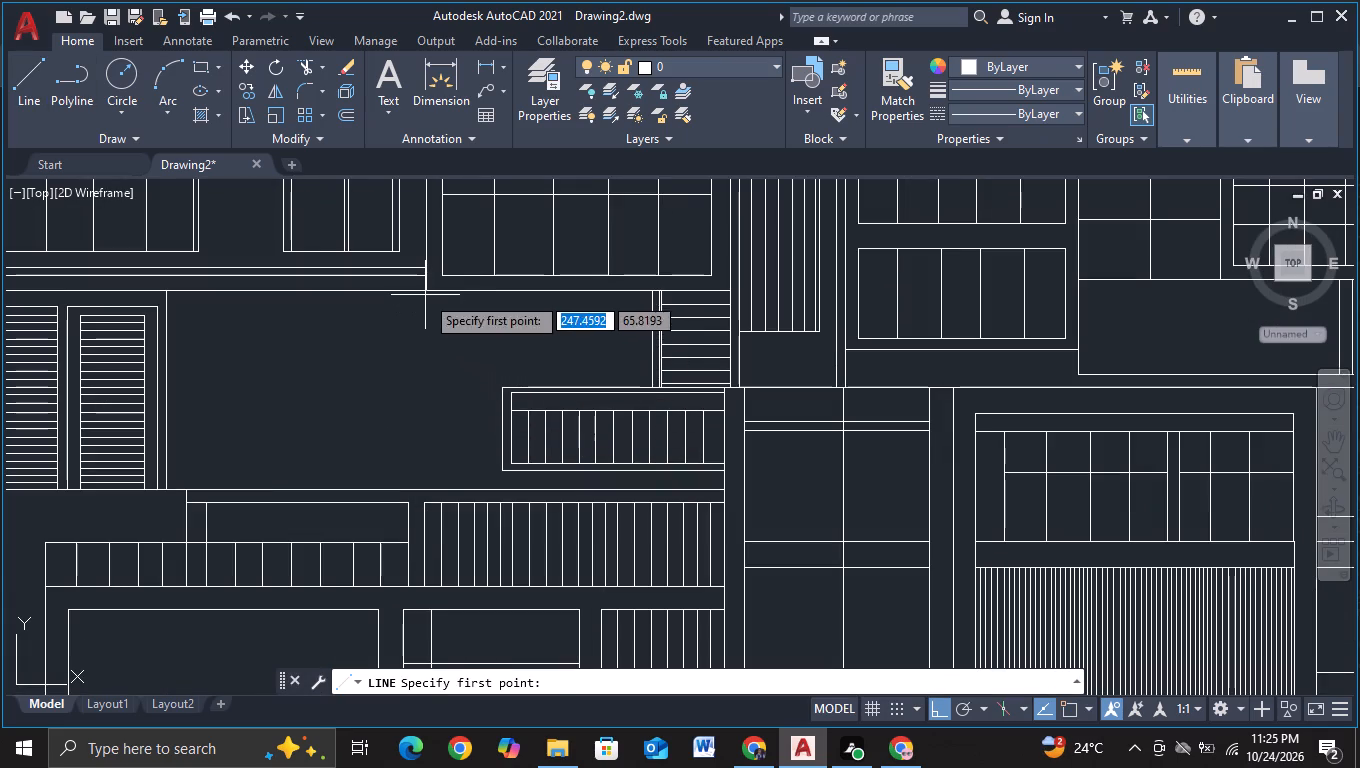
{"action": "left_click", "coordinate": [425, 295]}
{"action": "scroll", "coordinate": [430, 491], "scroll_direction": "up", "scroll_amount": 2}
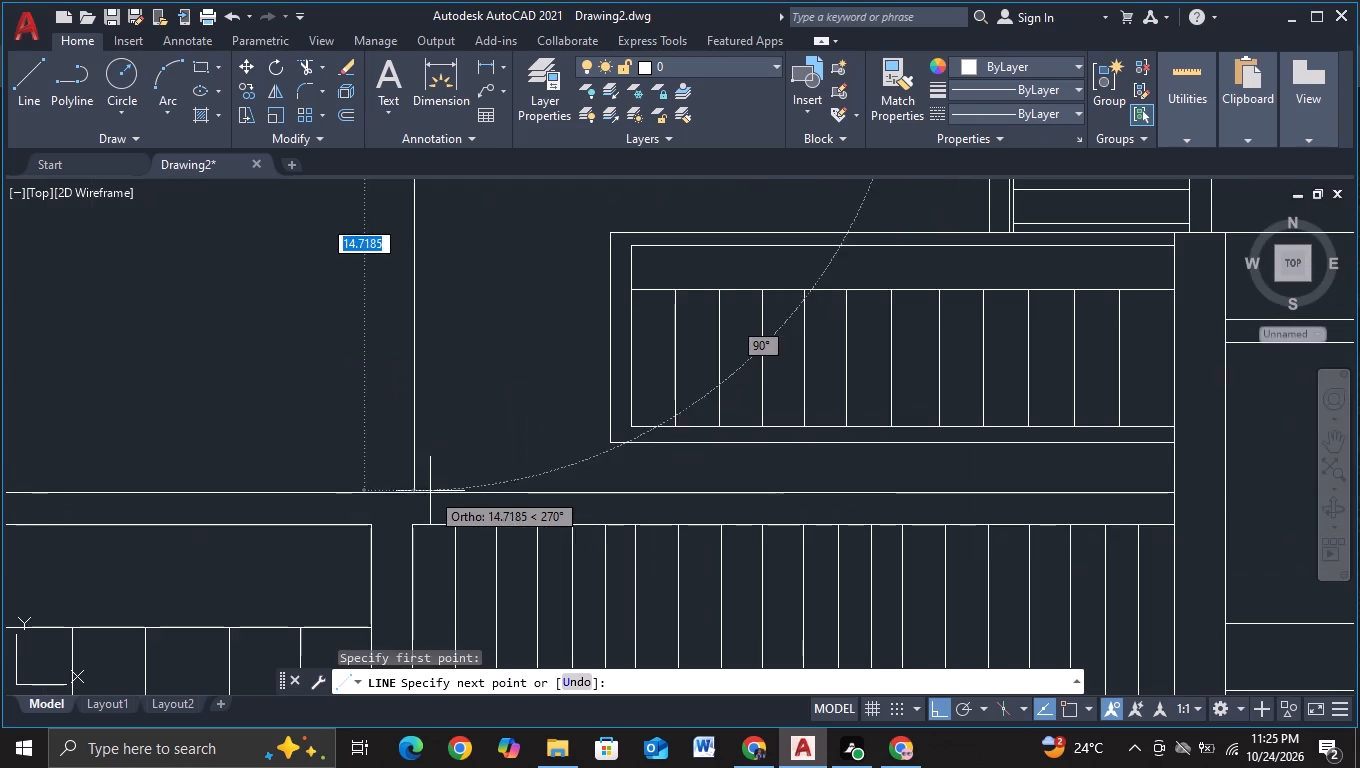
{"action": "left_click", "coordinate": [426, 503]}
{"action": "key", "text": "Escape"}
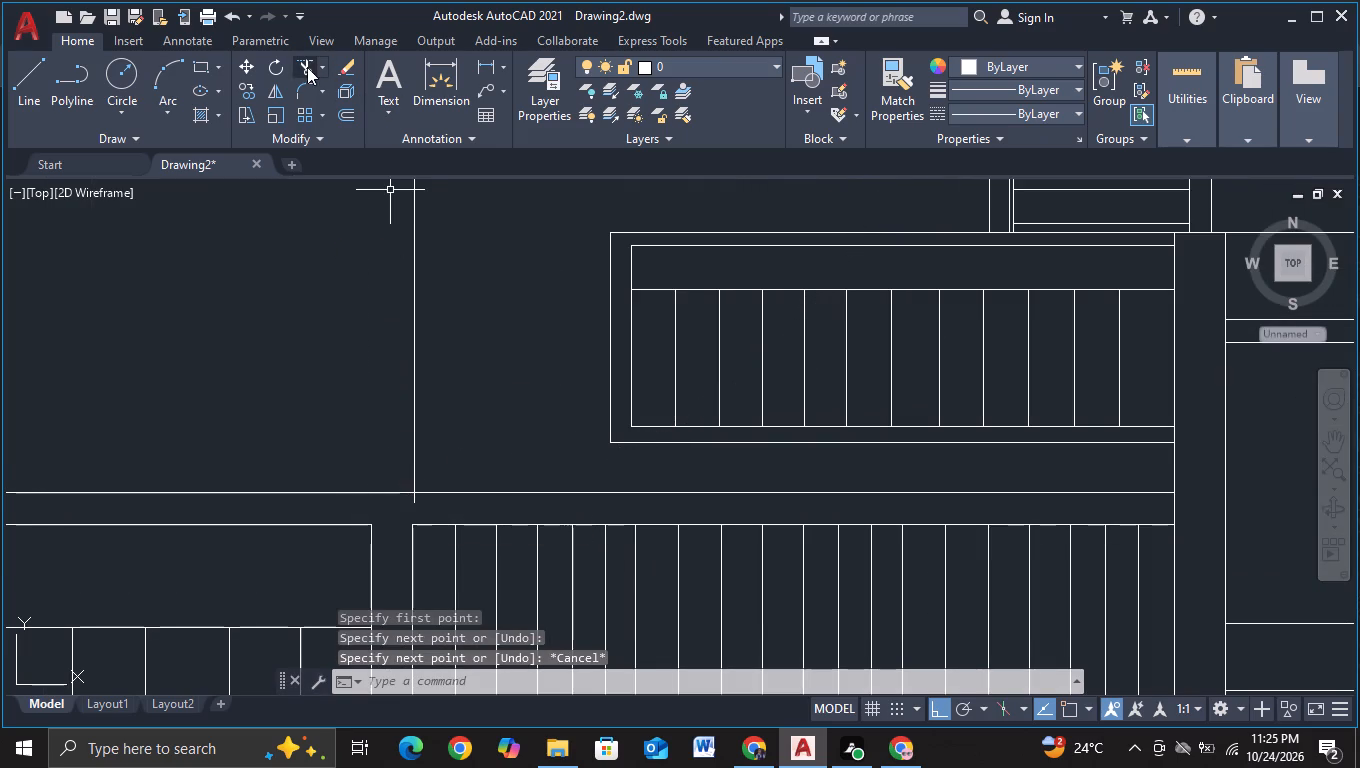
Trim the end of the new vertical line that extends below the ledge line above the slatted strip.
{"action": "left_click", "coordinate": [307, 67]}
{"action": "left_click", "coordinate": [415, 502]}
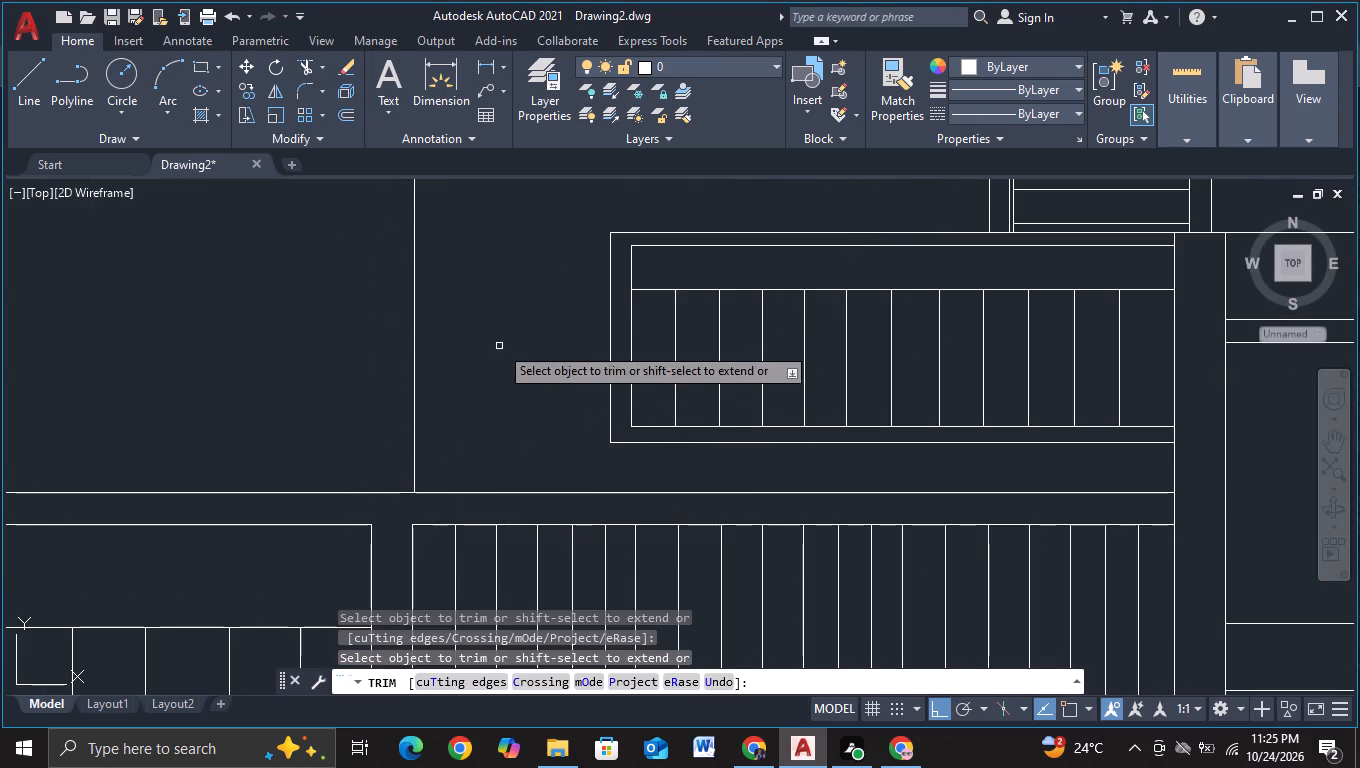
{"action": "middle_click_drag", "start_coordinate": [499, 345], "coordinate": [479, 641]}
{"action": "key", "text": "Escape"}
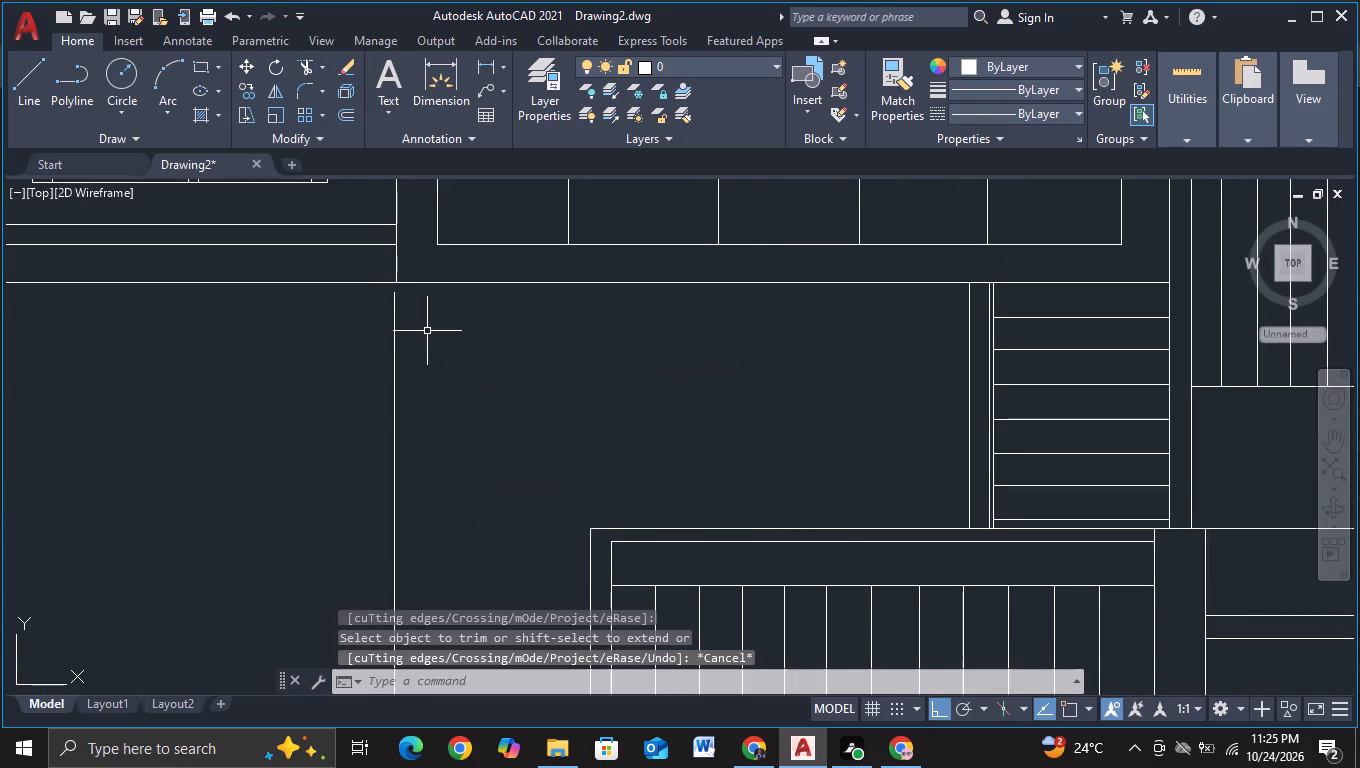
Extend the upper end of the new vertical line to the bottom edge of the projecting window block.
{"action": "key", "text": "e"}
{"action": "left_click", "coordinate": [488, 397]}
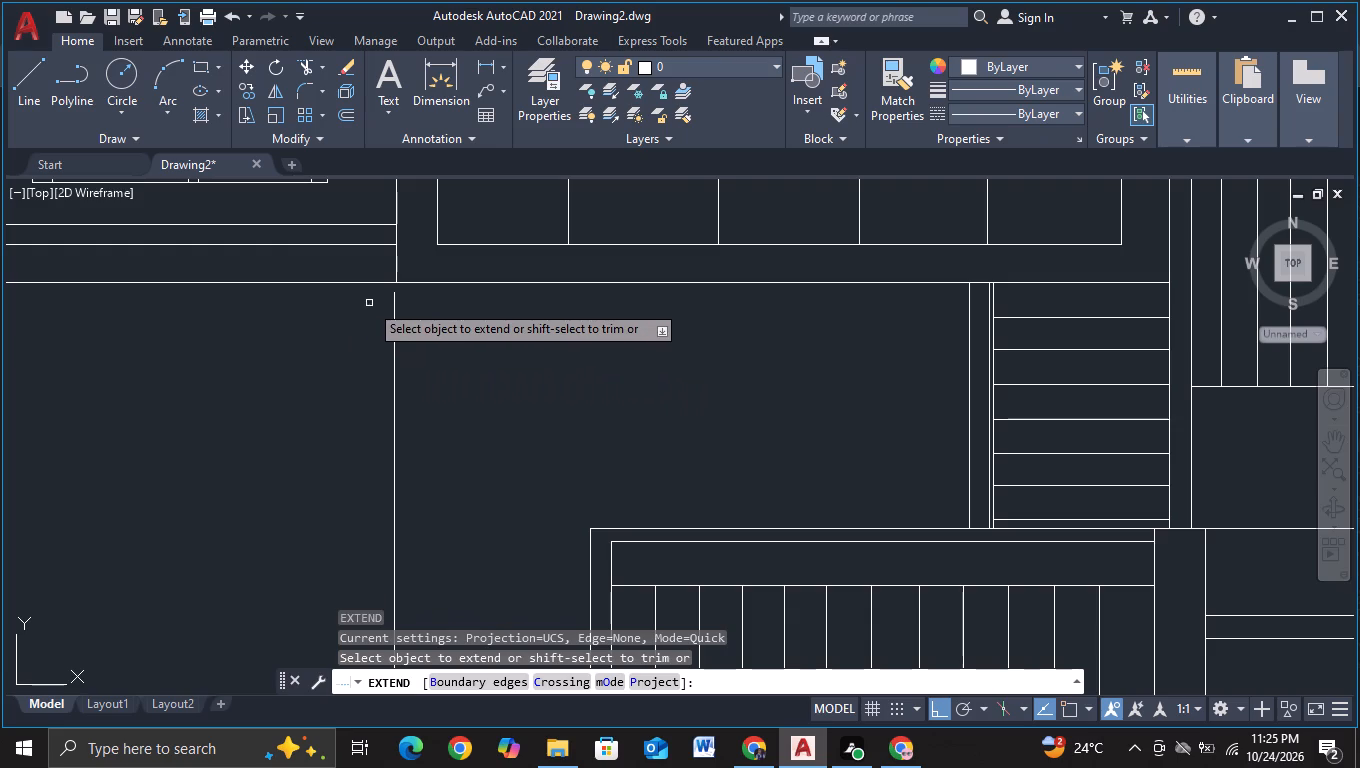
{"action": "left_click", "coordinate": [392, 302]}
{"action": "key", "text": "Escape"}
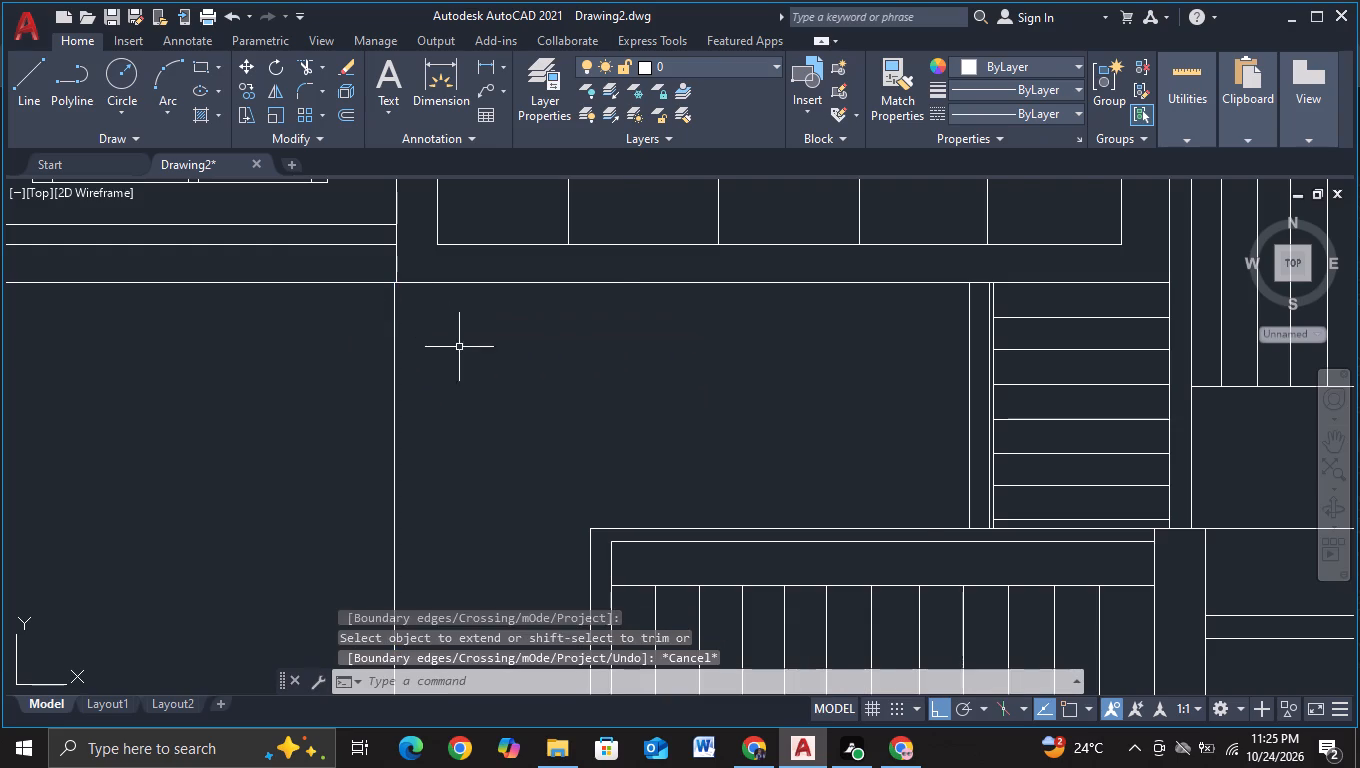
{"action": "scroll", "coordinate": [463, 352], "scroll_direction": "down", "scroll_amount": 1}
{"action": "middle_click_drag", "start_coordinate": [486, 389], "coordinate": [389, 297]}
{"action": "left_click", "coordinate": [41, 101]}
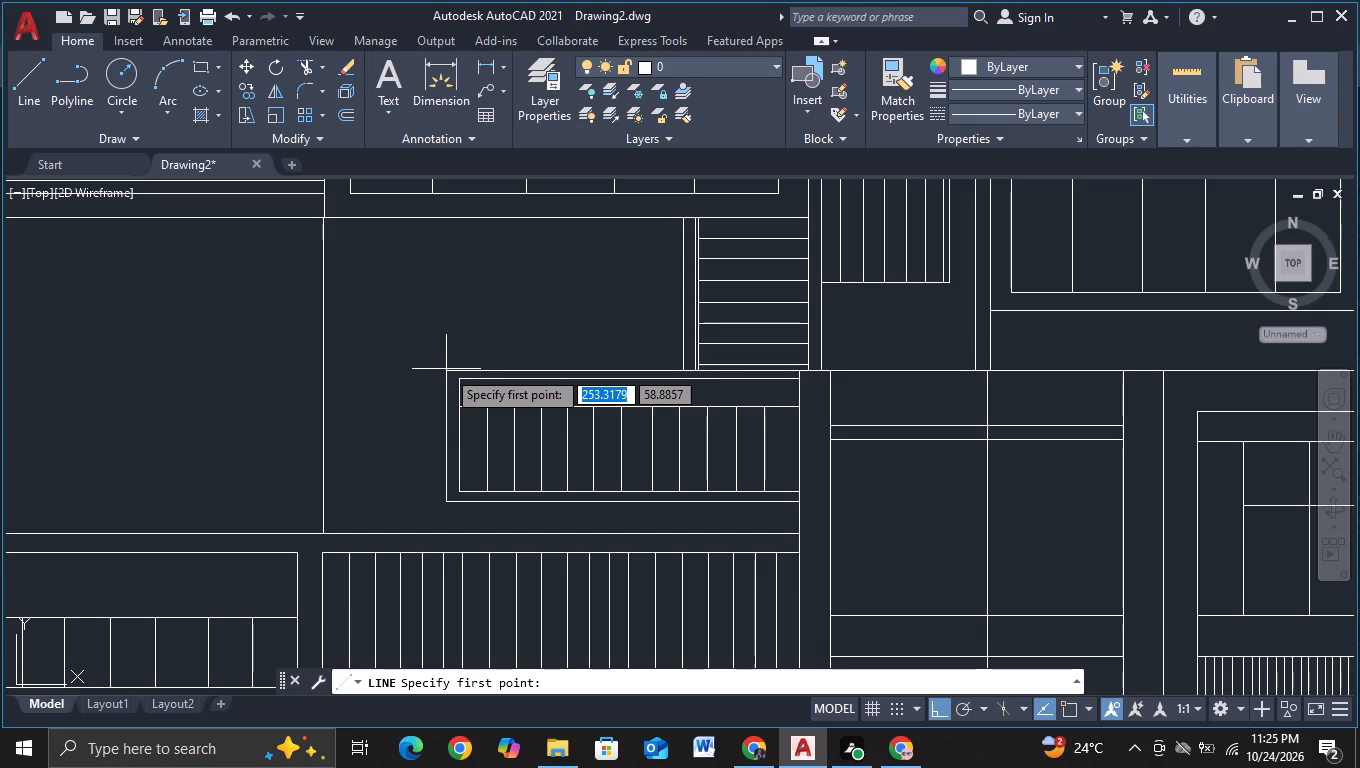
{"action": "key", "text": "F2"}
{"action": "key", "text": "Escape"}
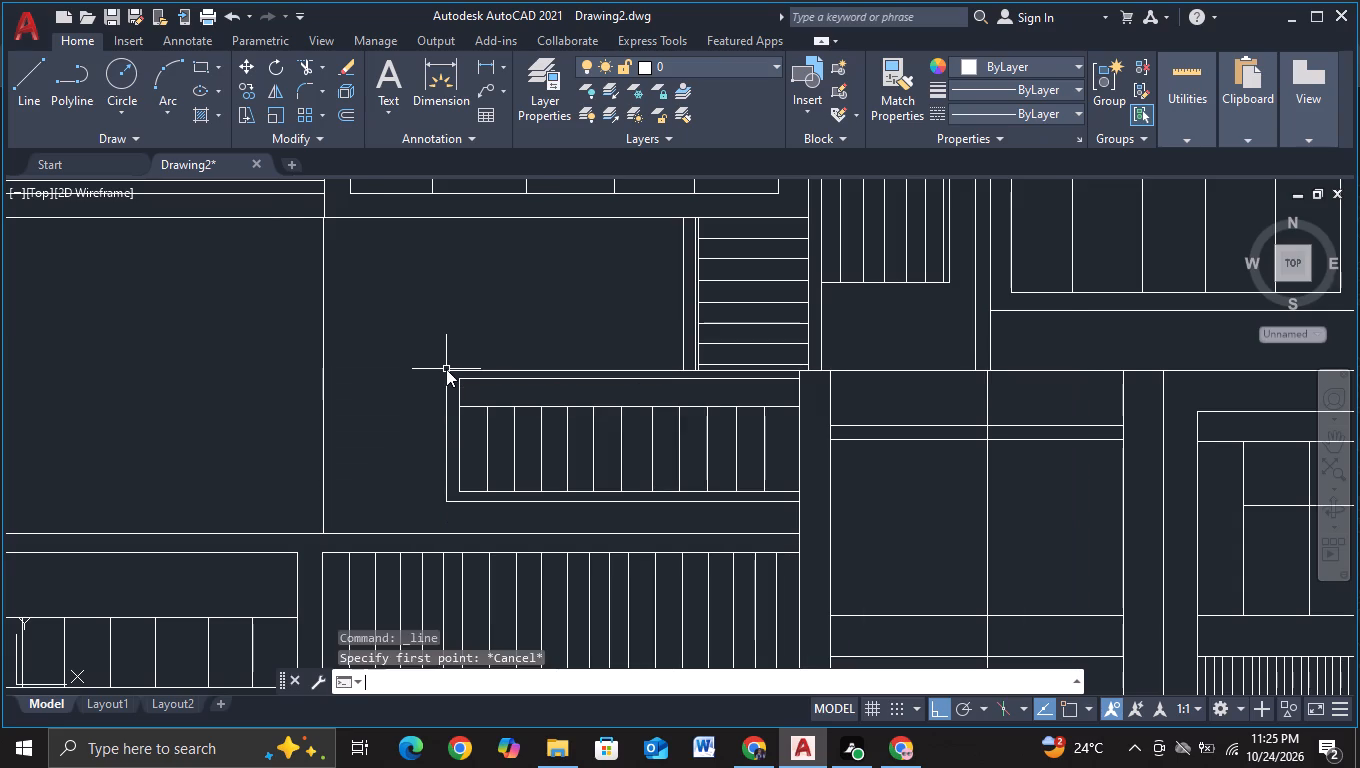
With object snap on, draw a vertical line from the railing frame's upper-left corner up past the window block's bottom edge.
{"action": "key", "text": "F3"}
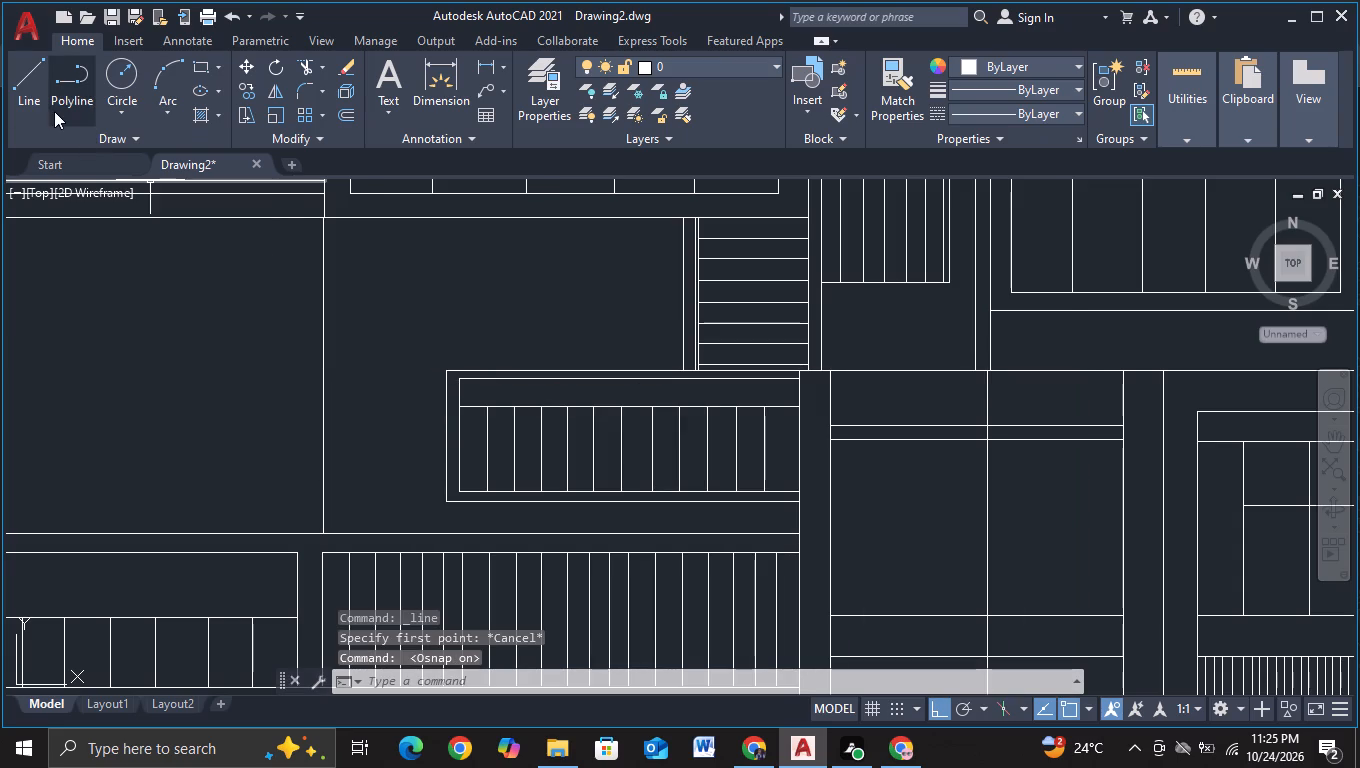
{"action": "left_click", "coordinate": [25, 90]}
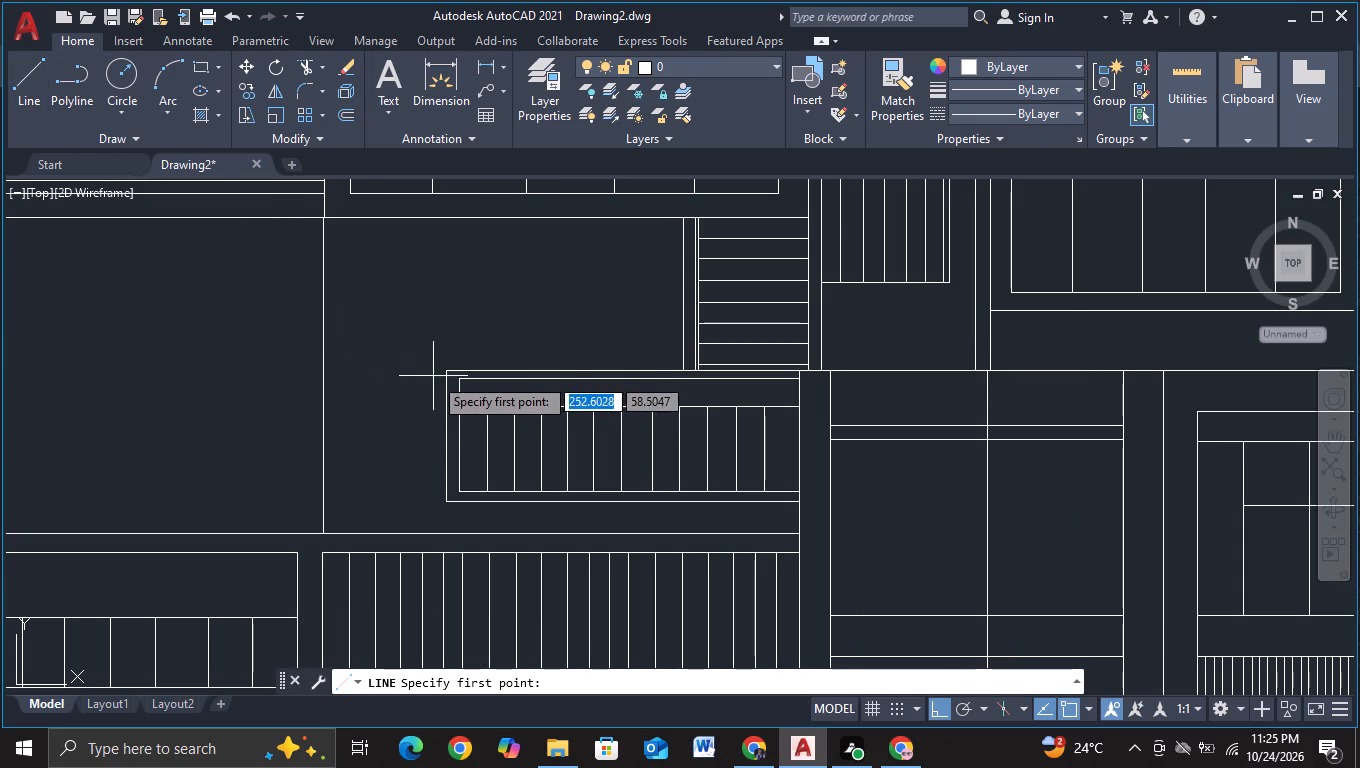
{"action": "left_click", "coordinate": [440, 369]}
{"action": "middle_click_drag", "start_coordinate": [437, 288], "coordinate": [425, 442]}
{"action": "scroll", "coordinate": [425, 385], "scroll_direction": "up", "scroll_amount": 2}
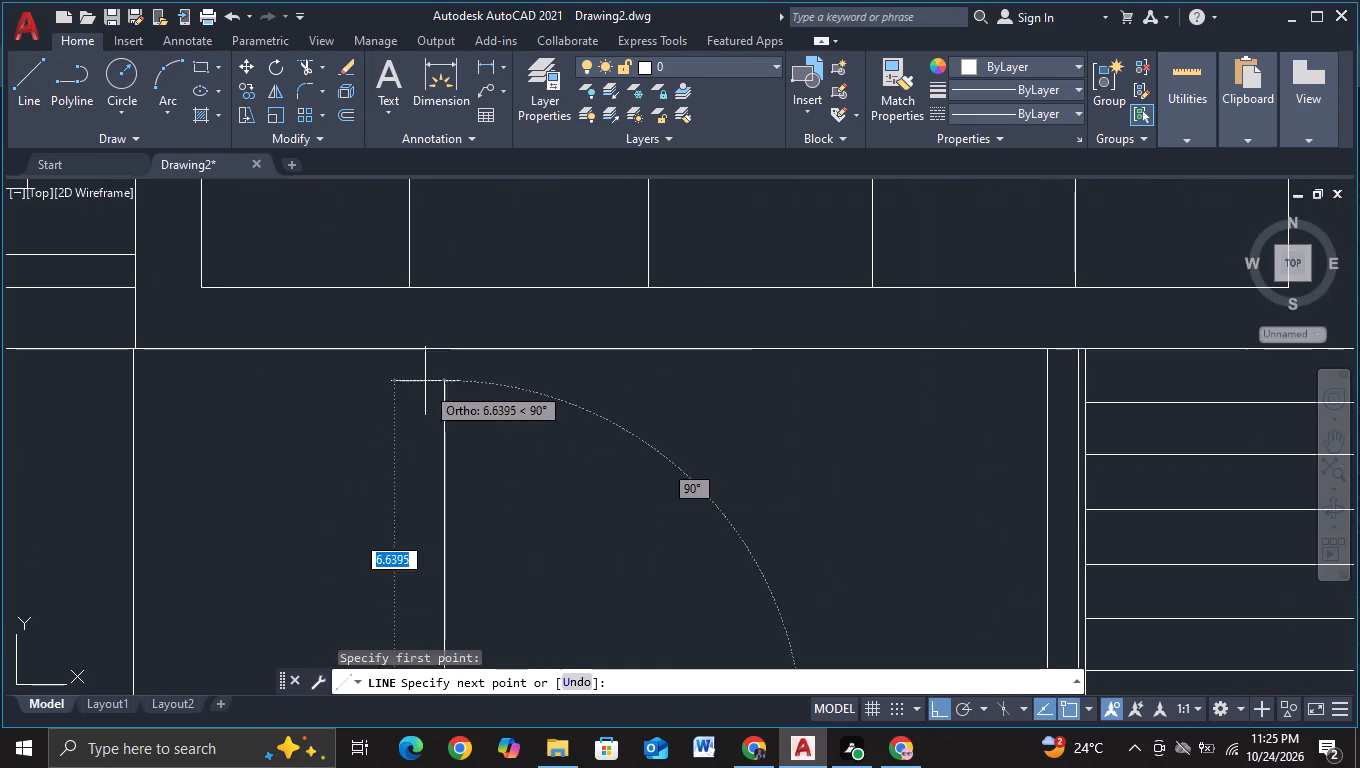
{"action": "left_click", "coordinate": [449, 316]}
{"action": "key", "text": "Escape"}
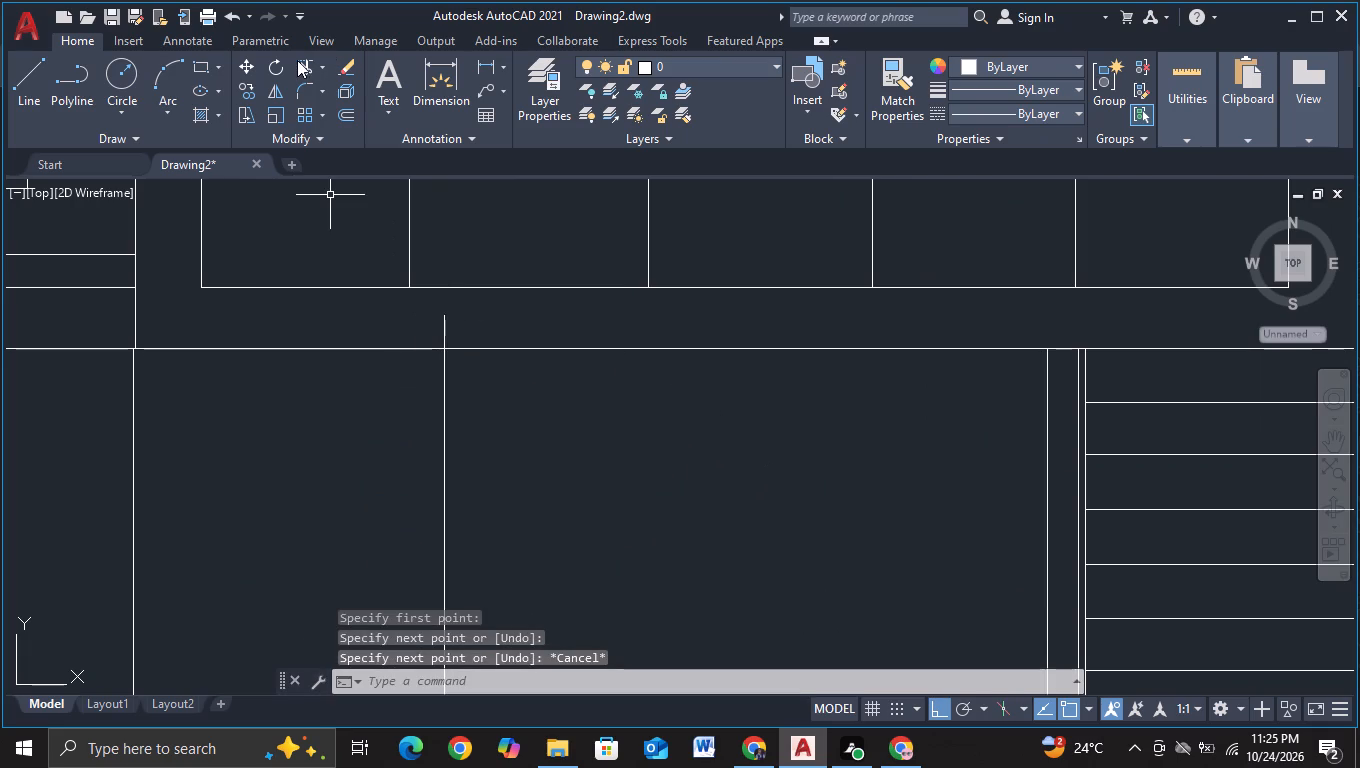
Trim the end of the railing frame's upward line that extends above the window block's bottom edge.
{"action": "left_click", "coordinate": [297, 60]}
{"action": "left_click", "coordinate": [411, 330]}
{"action": "left_click", "coordinate": [462, 327]}
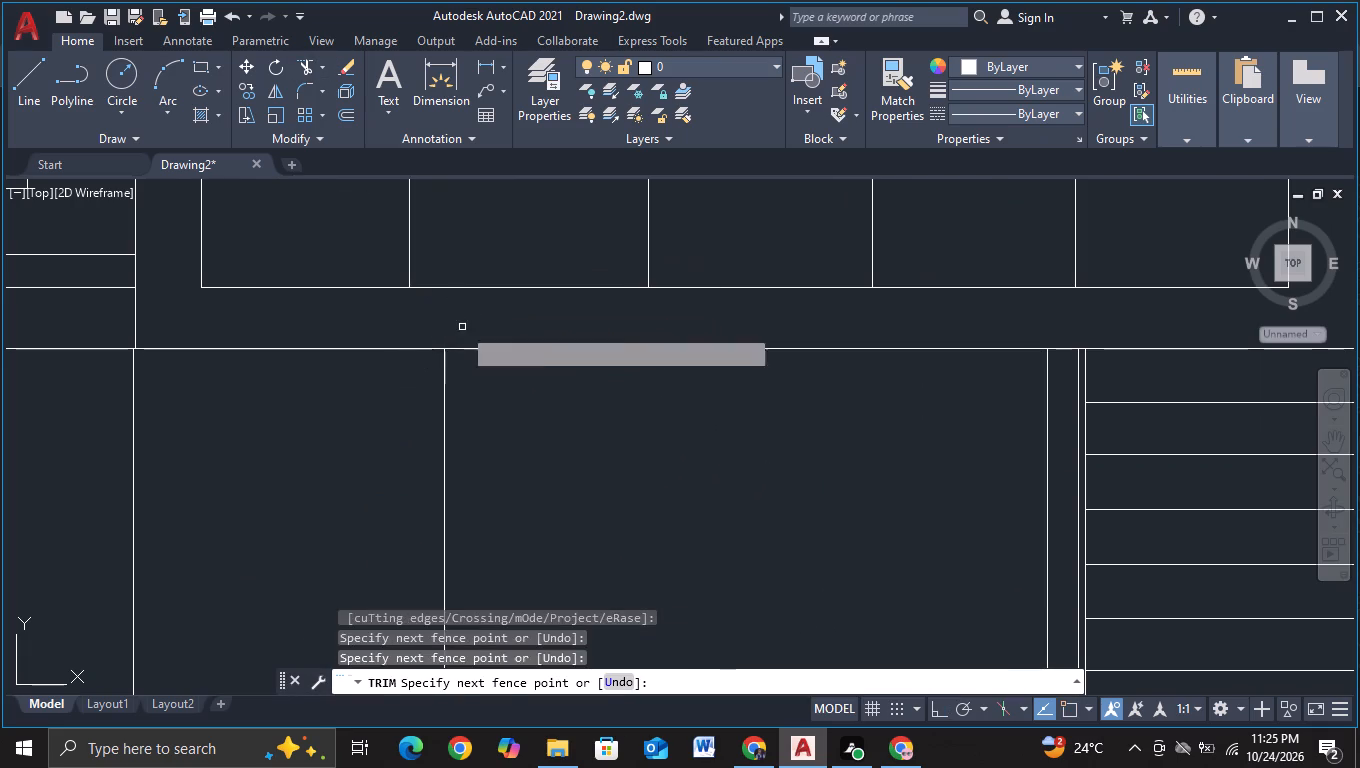
{"action": "scroll", "coordinate": [496, 466], "scroll_direction": "down", "scroll_amount": 1}
{"action": "middle_click_drag", "start_coordinate": [514, 415], "coordinate": [528, 359]}
{"action": "scroll", "coordinate": [559, 497], "scroll_direction": "down", "scroll_amount": 1}
{"action": "middle_click_drag", "start_coordinate": [559, 497], "coordinate": [539, 372]}
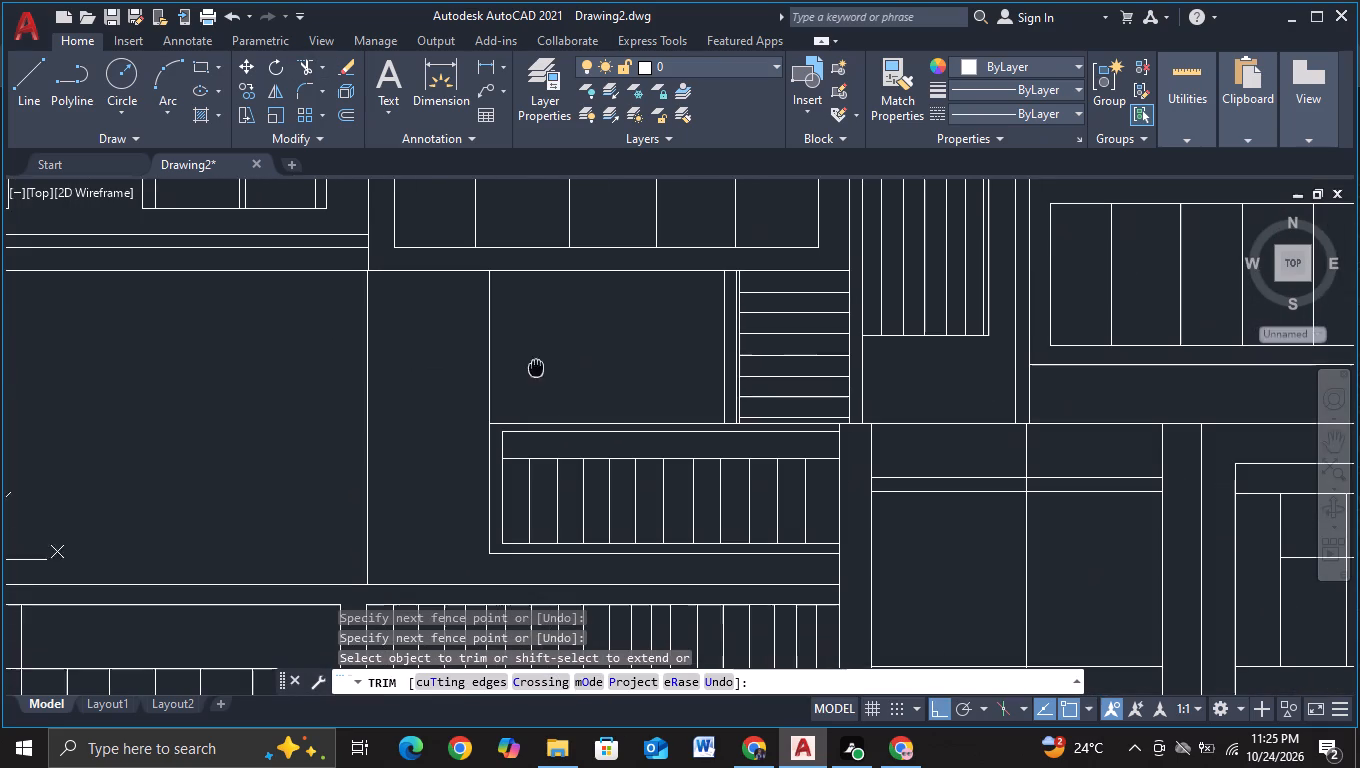
{"action": "middle_click_drag", "start_coordinate": [426, 539], "coordinate": [418, 416]}
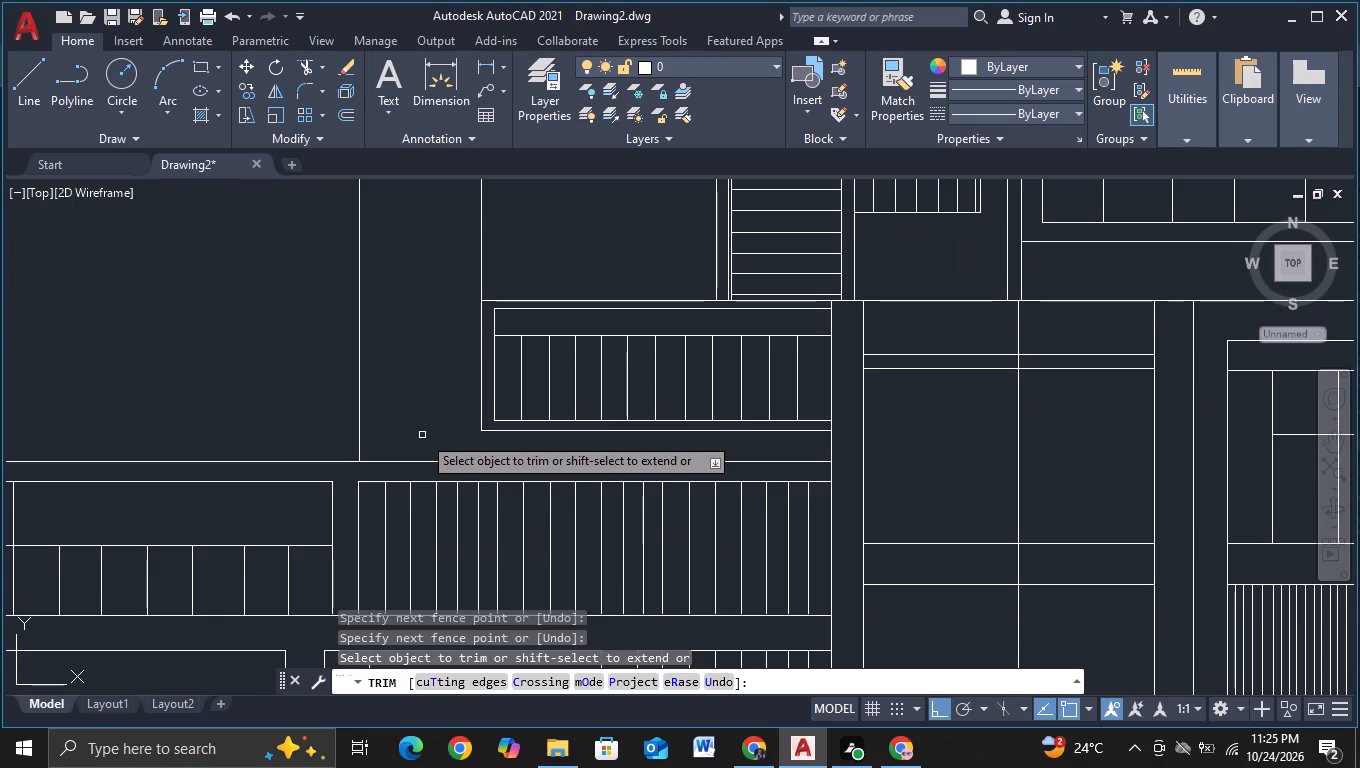
{"action": "key", "text": "Escape"}
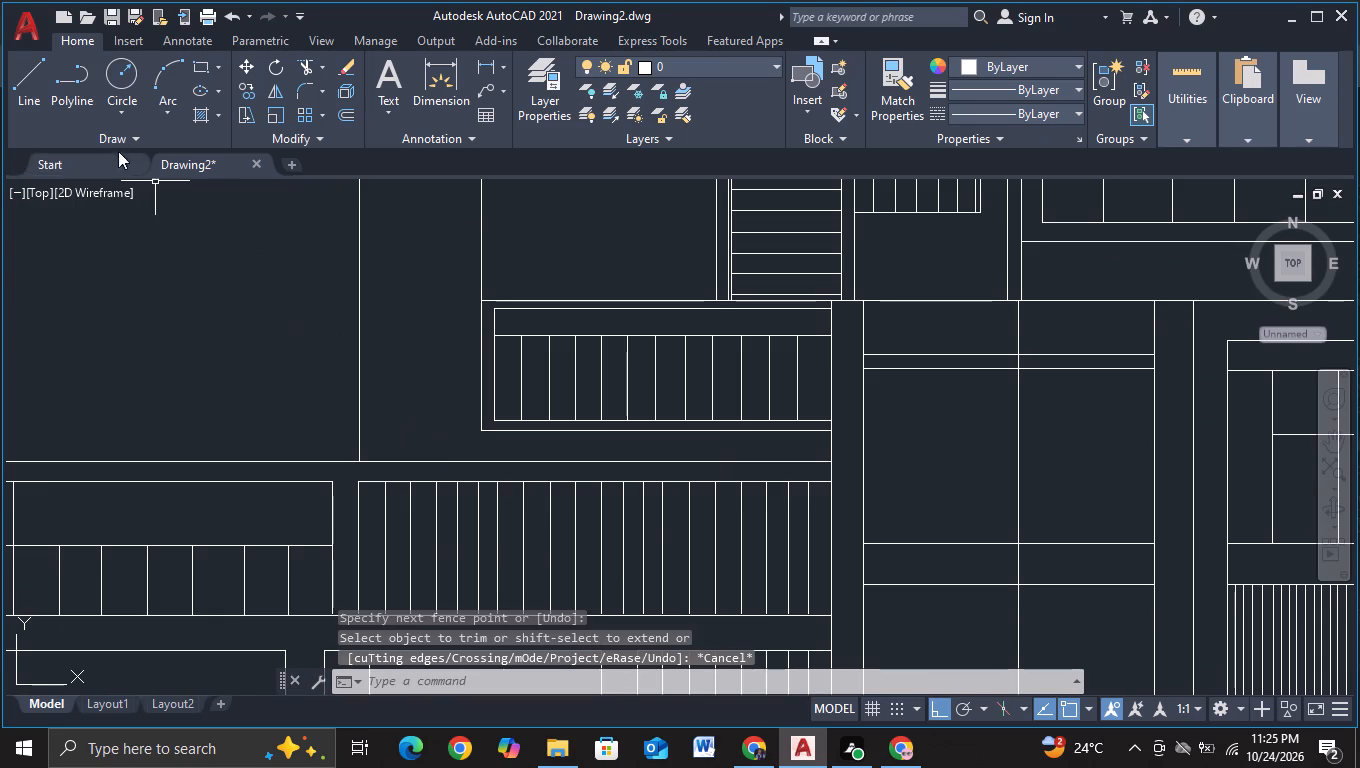
Draw a short vertical line from the railing frame's lower-left corner down past the ledge line above the slatted strip.
{"action": "left_click", "coordinate": [33, 95]}
{"action": "scroll", "coordinate": [507, 425], "scroll_direction": "up", "scroll_amount": 1}
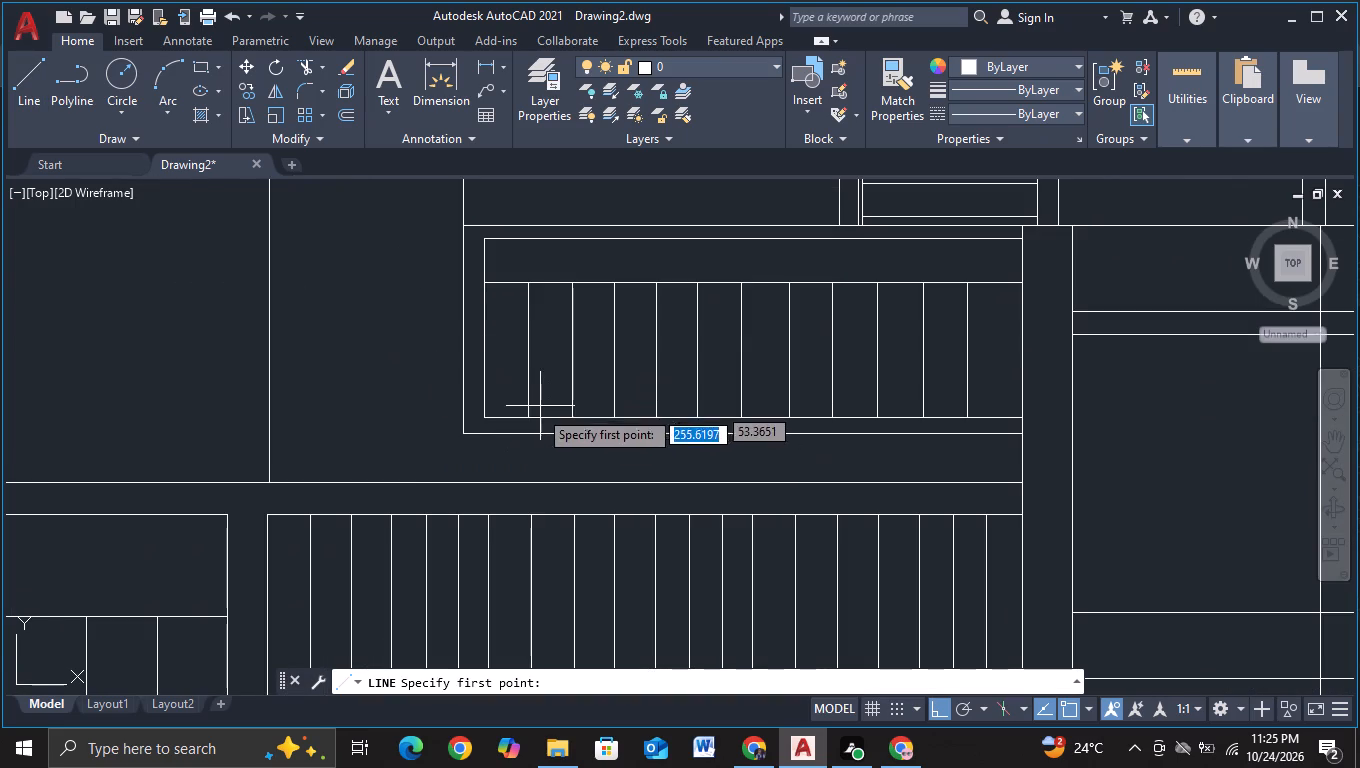
{"action": "left_click", "coordinate": [464, 441]}
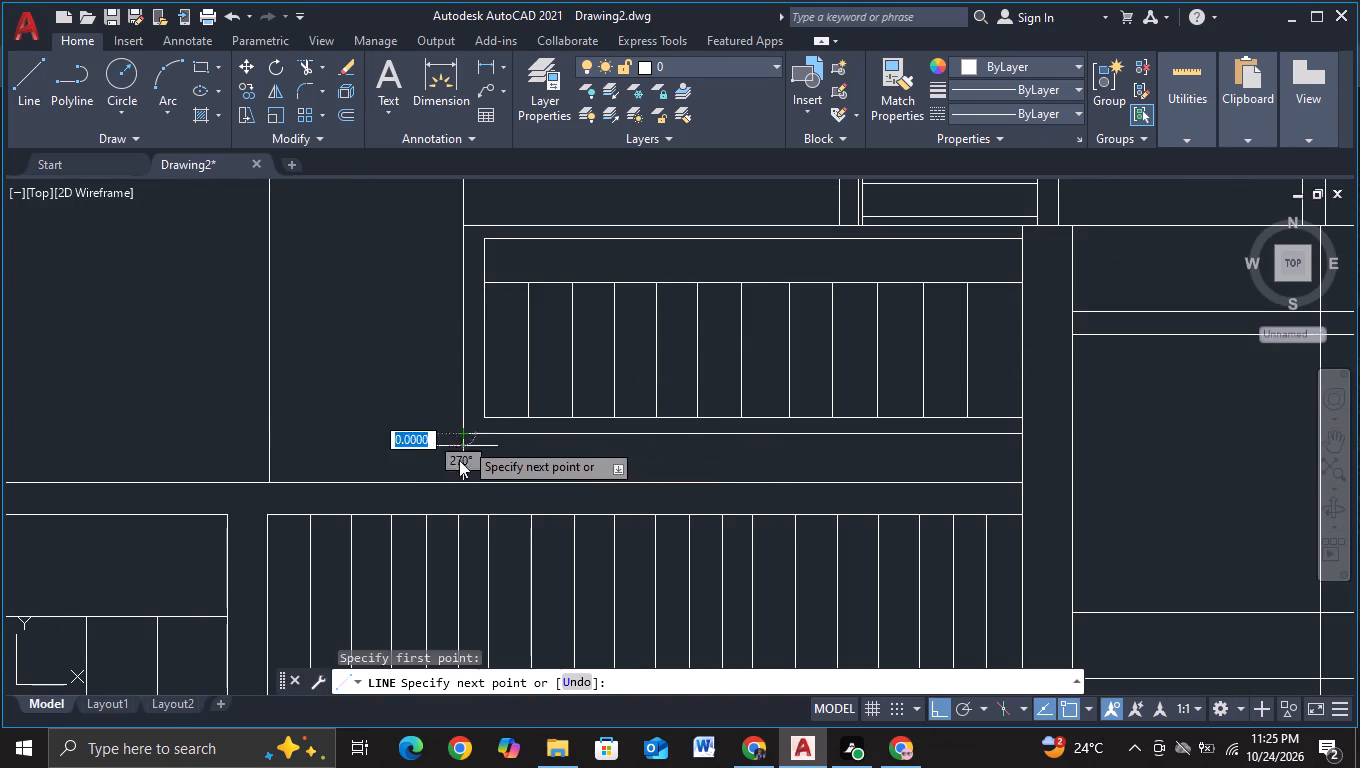
{"action": "scroll", "coordinate": [454, 502], "scroll_direction": "up", "scroll_amount": 1}
{"action": "left_click", "coordinate": [454, 502]}
{"action": "key", "text": "Escape"}
Trim the end of the short vertical line that extends below the ledge line above the slatted strip.
{"action": "left_click", "coordinate": [304, 62]}
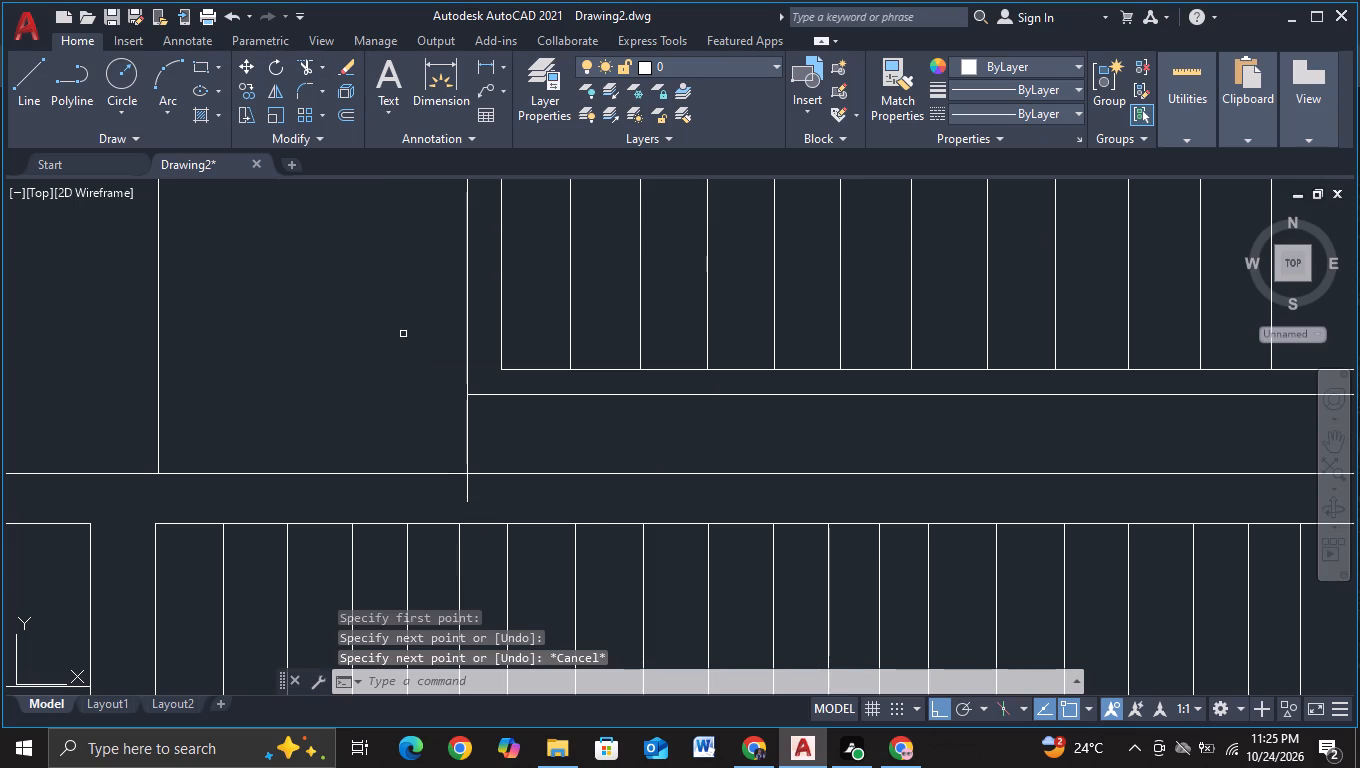
{"action": "left_click", "coordinate": [455, 487]}
{"action": "left_click", "coordinate": [470, 490]}
{"action": "key", "text": "Escape"}
{"action": "scroll", "coordinate": [407, 407], "scroll_direction": "down", "scroll_amount": 1}
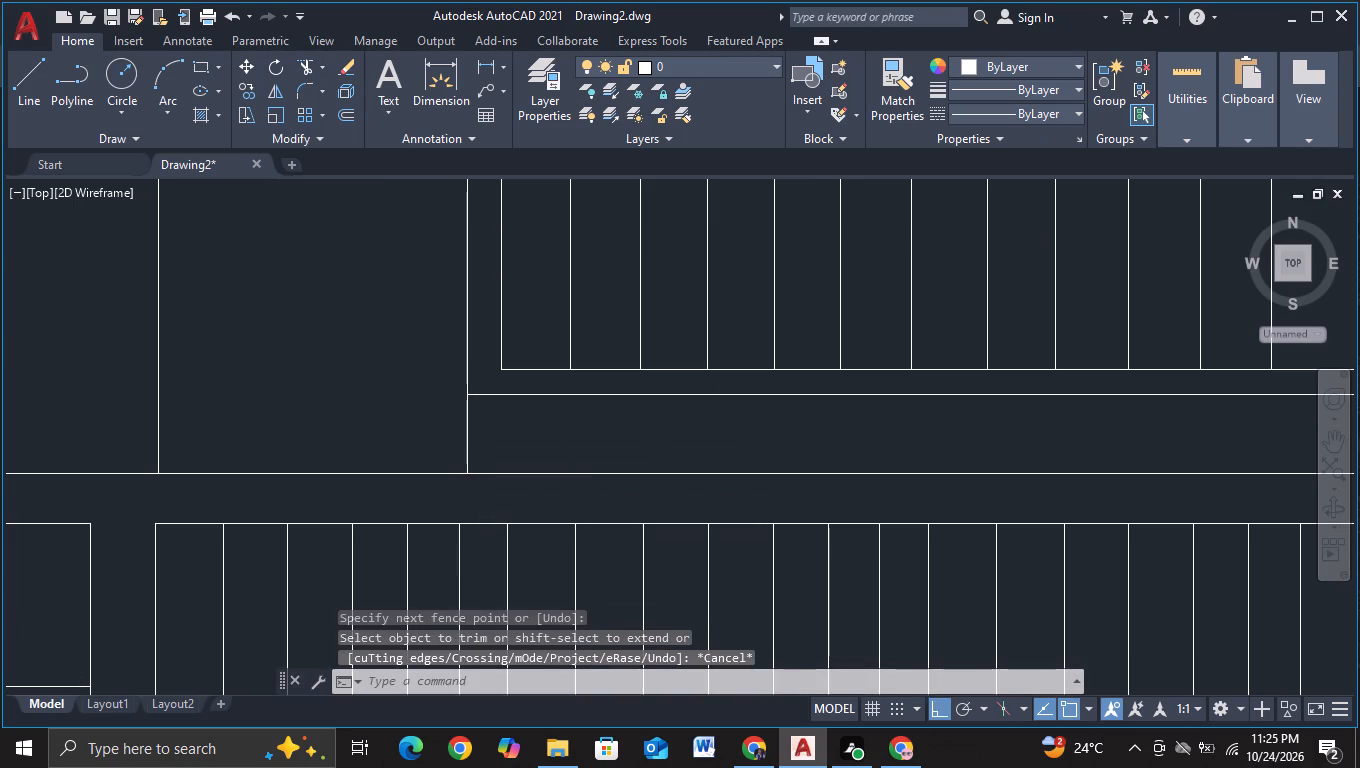
With object snap off, copy the framed slatted panel, slats and side lines, about 26.7 units right into the narrow wall column beside the railing.
{"action": "middle_click_drag", "start_coordinate": [353, 360], "coordinate": [361, 463]}
{"action": "scroll", "coordinate": [368, 431], "scroll_direction": "down", "scroll_amount": 1}
{"action": "middle_click_drag", "start_coordinate": [368, 431], "coordinate": [503, 418]}
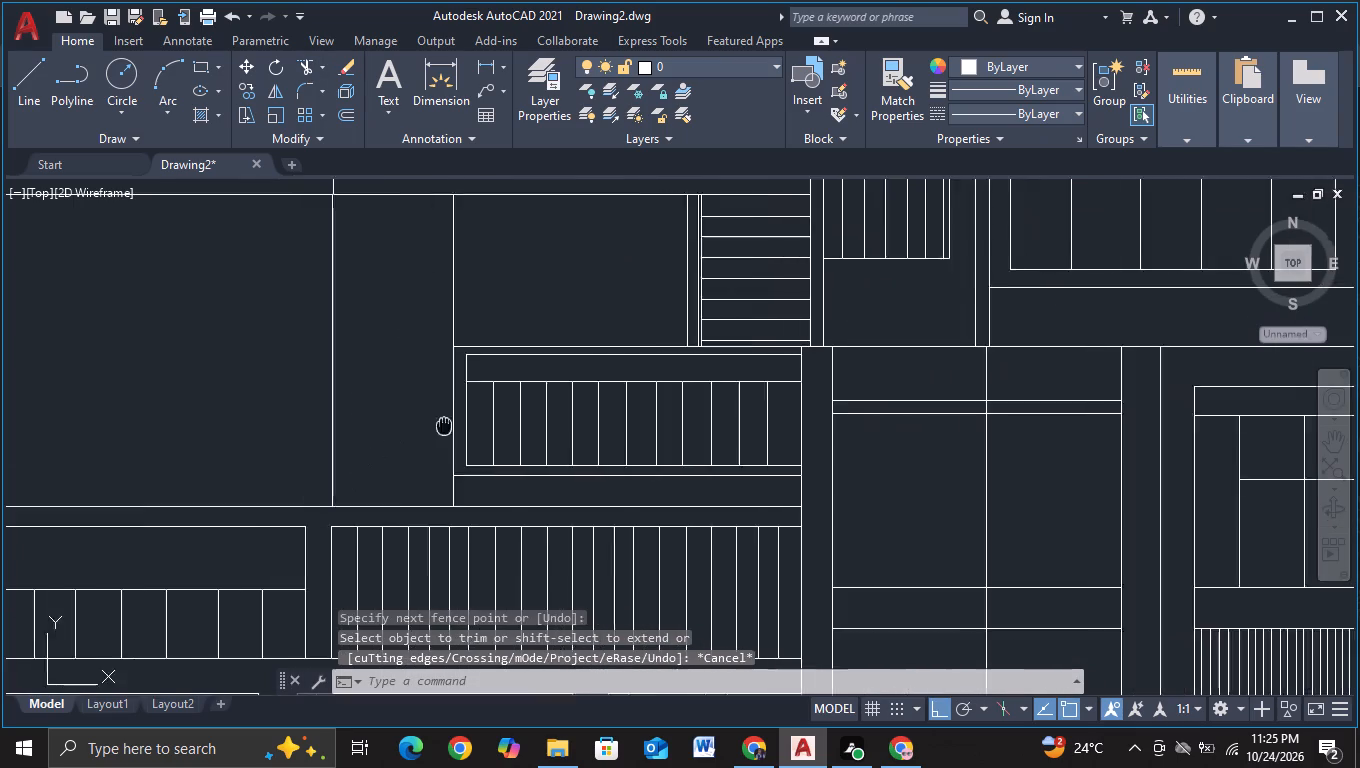
{"action": "middle_click_drag", "start_coordinate": [503, 418], "coordinate": [555, 413]}
{"action": "scroll", "coordinate": [355, 351], "scroll_direction": "down", "scroll_amount": 1}
{"action": "middle_click_drag", "start_coordinate": [343, 355], "coordinate": [537, 383]}
{"action": "scroll", "coordinate": [308, 329], "scroll_direction": "up", "scroll_amount": 1}
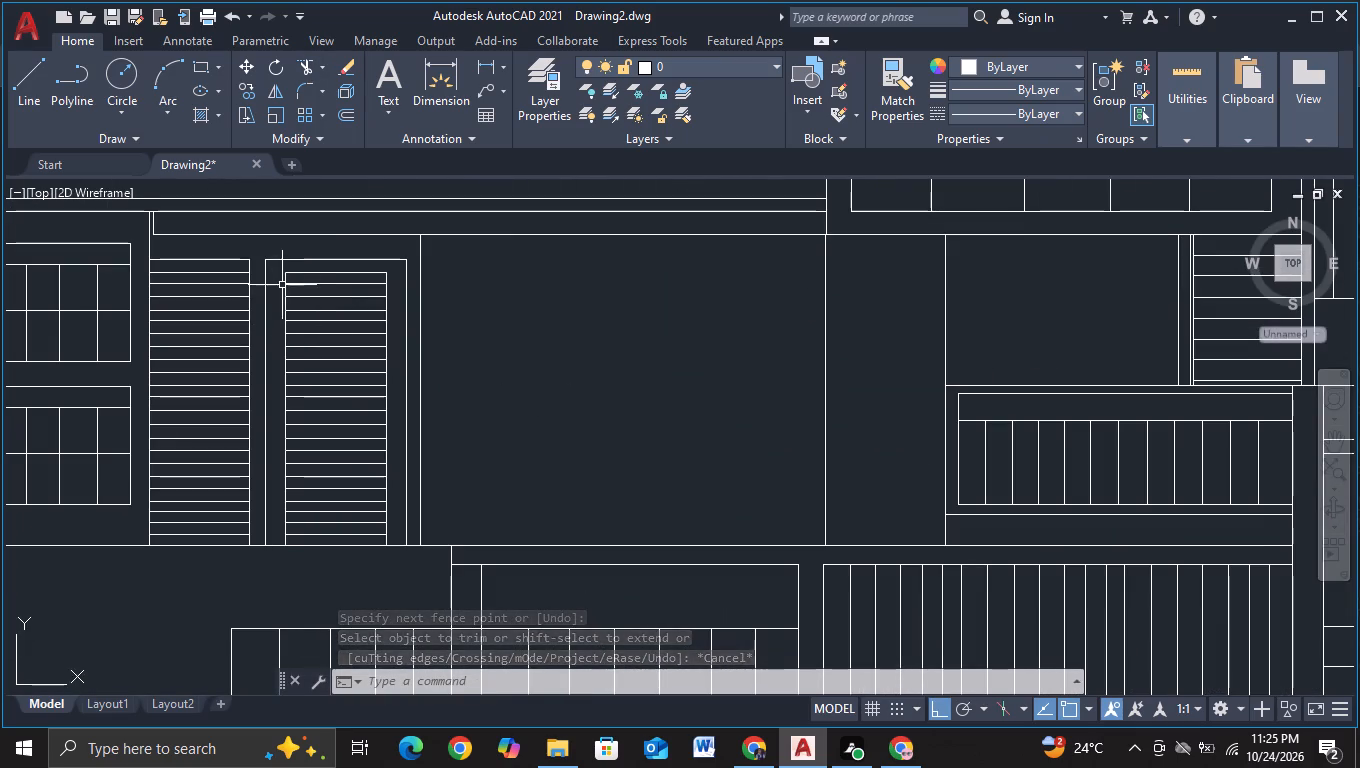
{"action": "scroll", "coordinate": [282, 285], "scroll_direction": "up", "scroll_amount": 1}
{"action": "left_click", "coordinate": [275, 263]}
{"action": "middle_click_drag", "start_coordinate": [406, 532], "coordinate": [402, 511]}
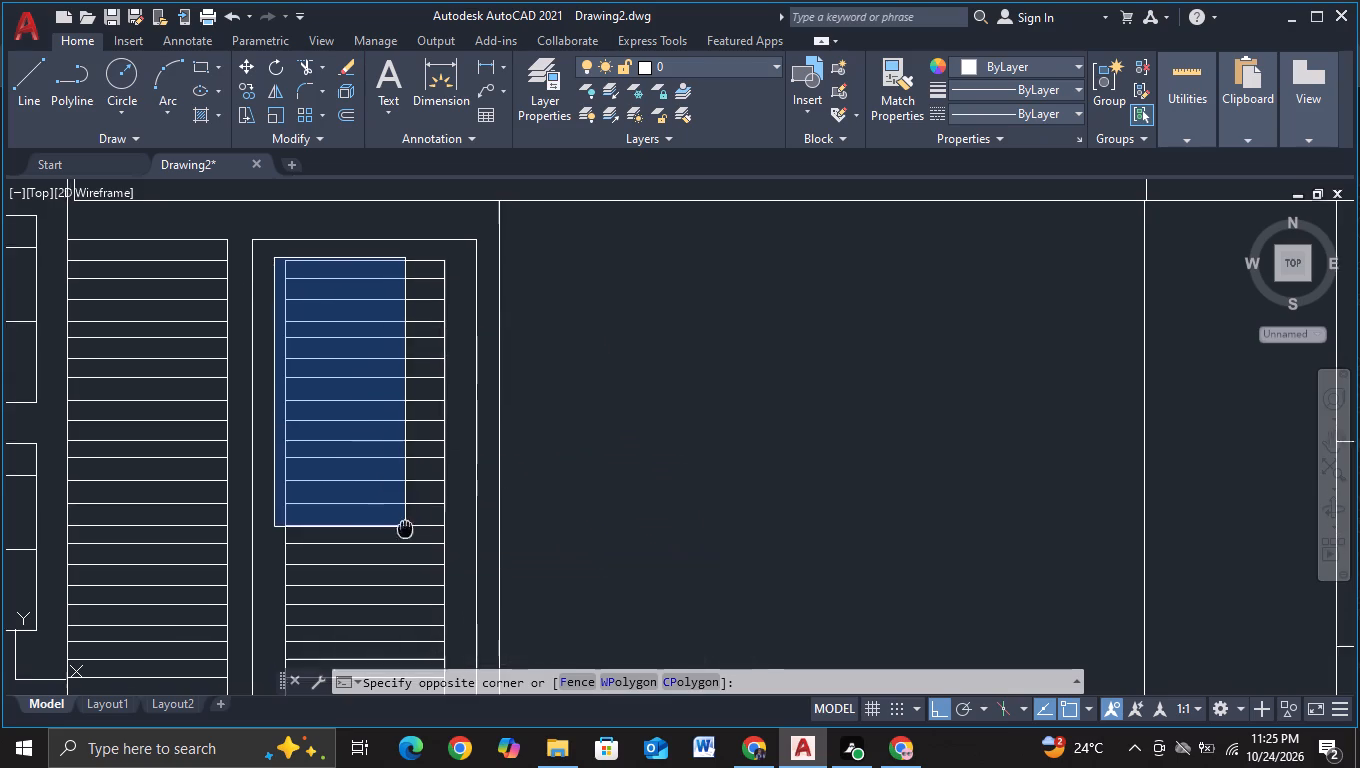
{"action": "middle_click_drag", "start_coordinate": [402, 511], "coordinate": [376, 422]}
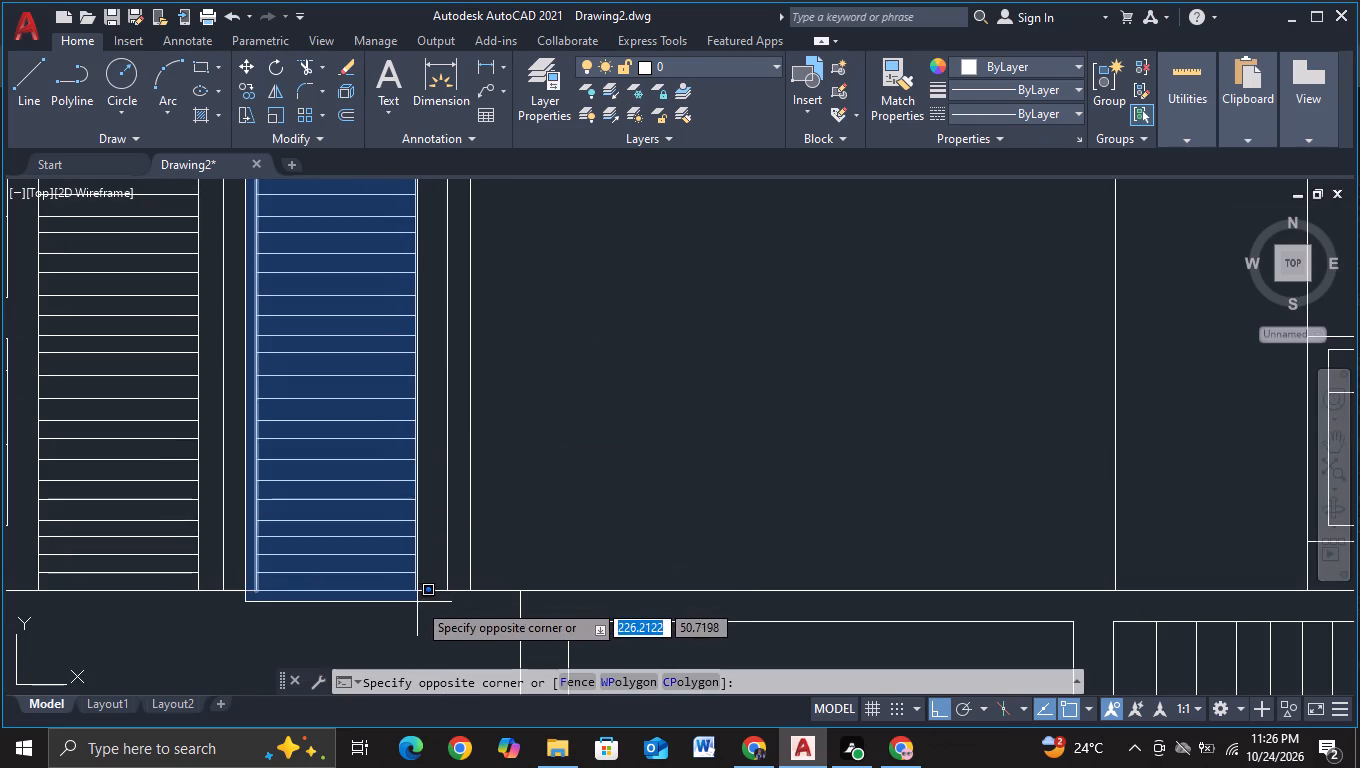
{"action": "left_click", "coordinate": [417, 602]}
{"action": "key", "text": "c"}
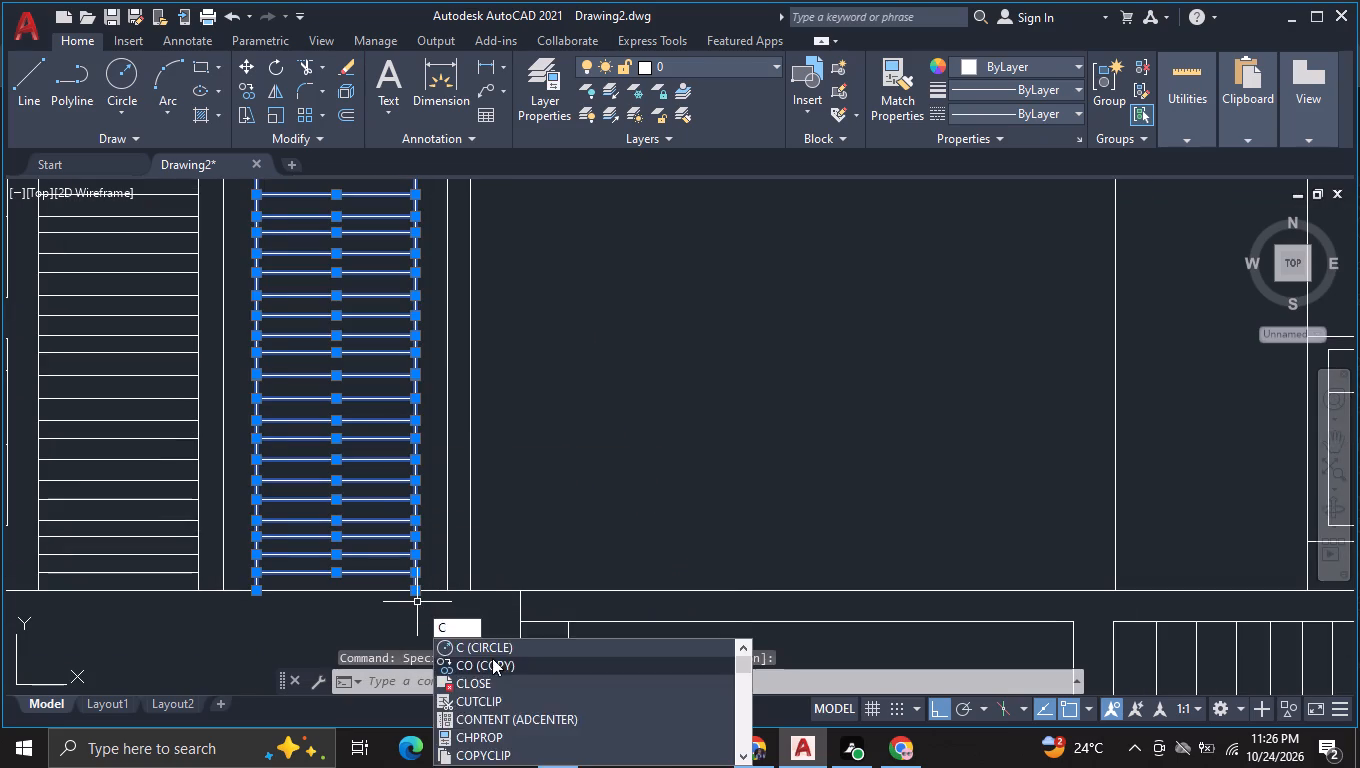
{"action": "left_click", "coordinate": [492, 659]}
{"action": "left_click_drag", "start_coordinate": [505, 488], "coordinate": [516, 490]}
{"action": "scroll", "coordinate": [800, 477], "scroll_direction": "down", "scroll_amount": 2}
{"action": "middle_click_drag", "start_coordinate": [820, 480], "coordinate": [426, 475]}
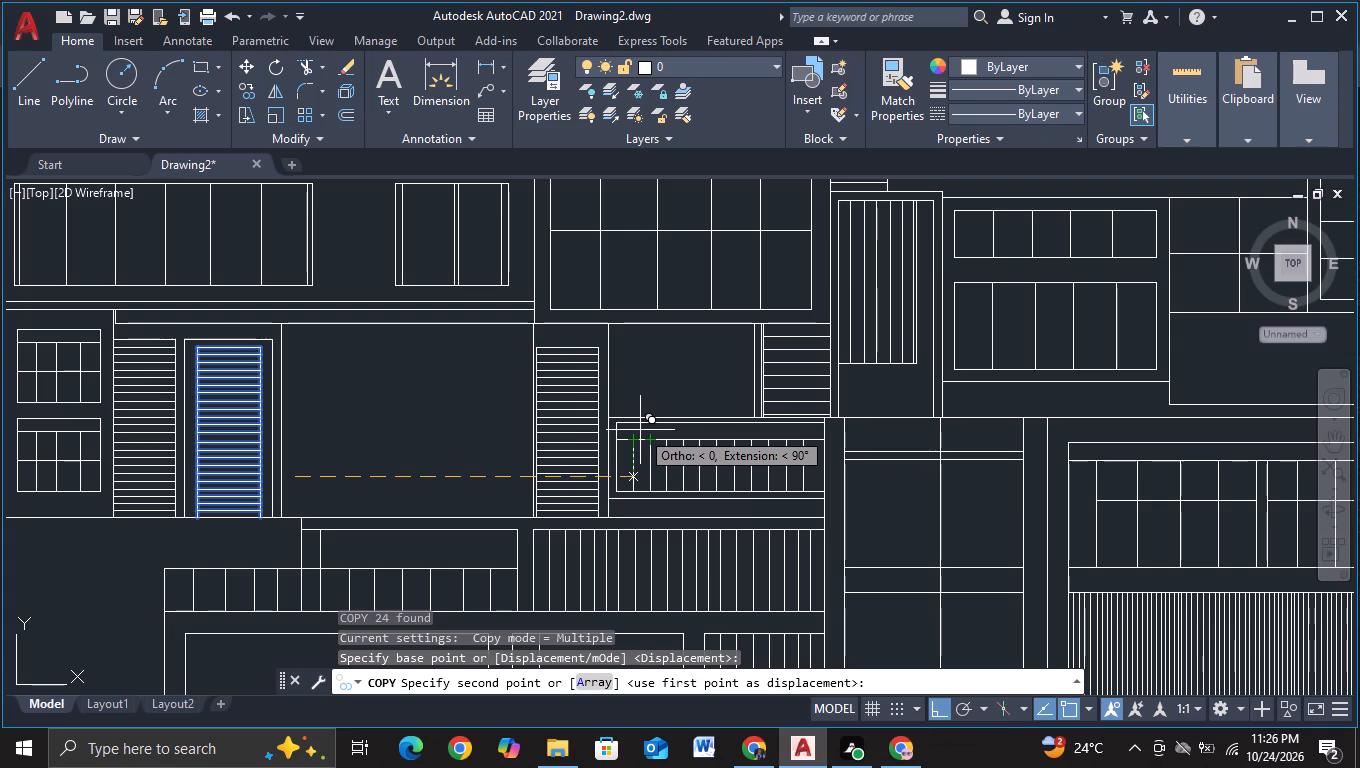
{"action": "key", "text": "F3"}
{"action": "scroll", "coordinate": [640, 430], "scroll_direction": "up", "scroll_amount": 1}
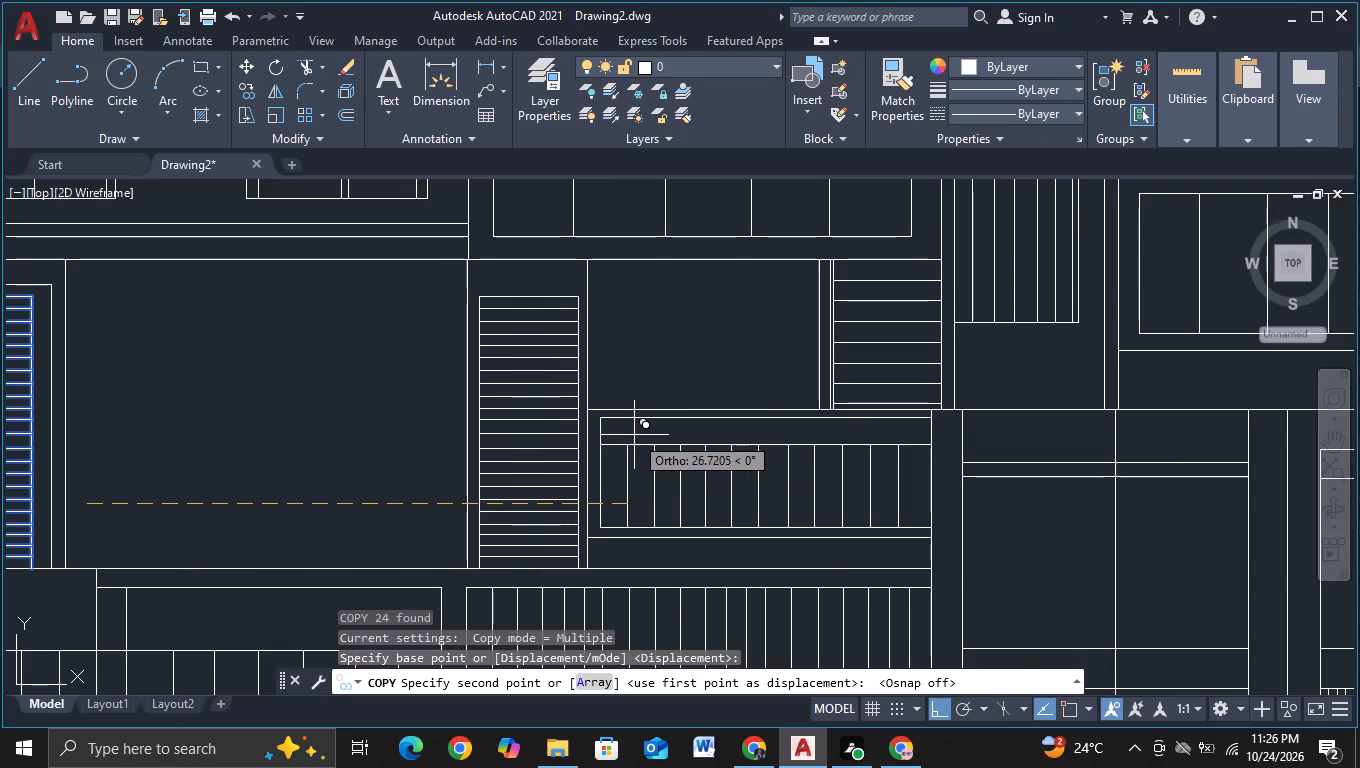
{"action": "left_click", "coordinate": [634, 435]}
{"action": "key", "text": "Escape"}
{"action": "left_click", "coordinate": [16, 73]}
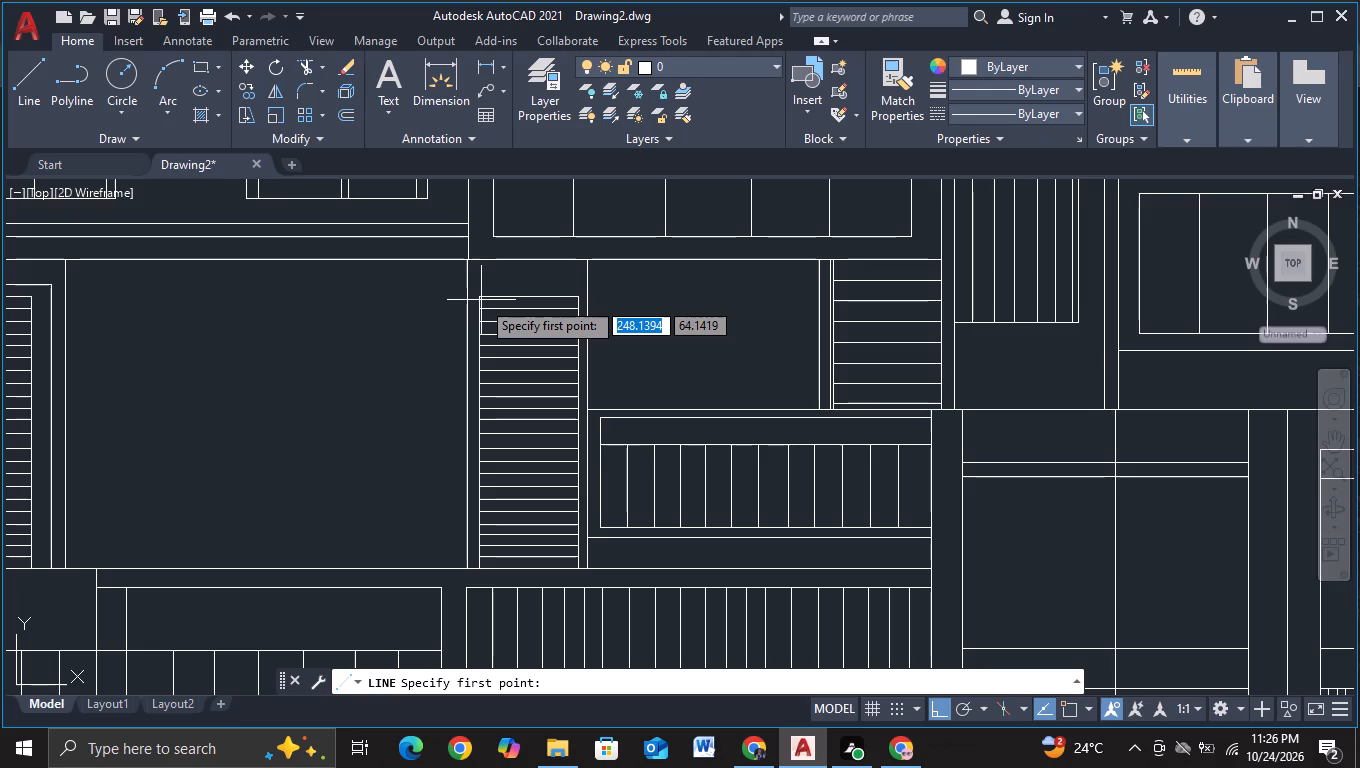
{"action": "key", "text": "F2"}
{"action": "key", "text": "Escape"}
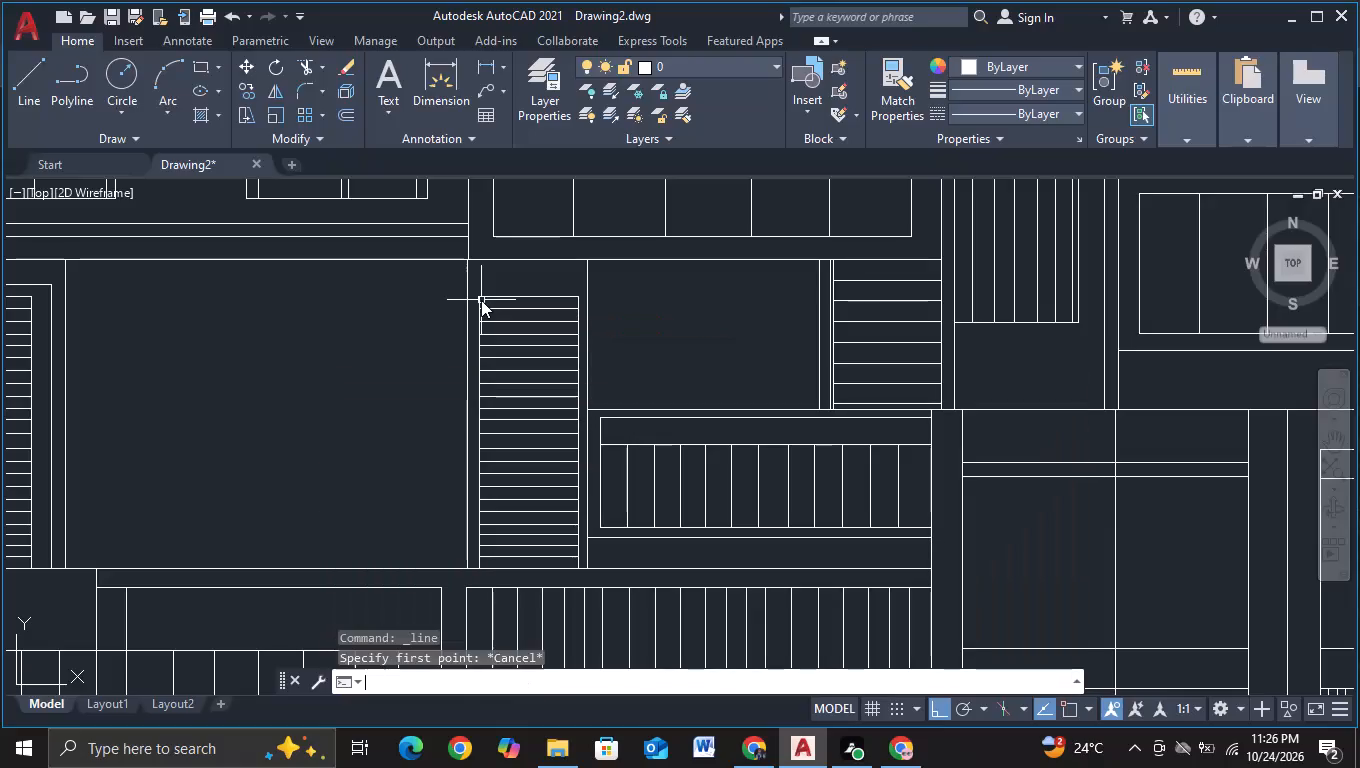
With object snap on, draw a three-sided cap on the copied slatted panel's upper corners, about 1.33 units high and 4.8 units wide.
{"action": "left_click", "coordinate": [46, 88]}
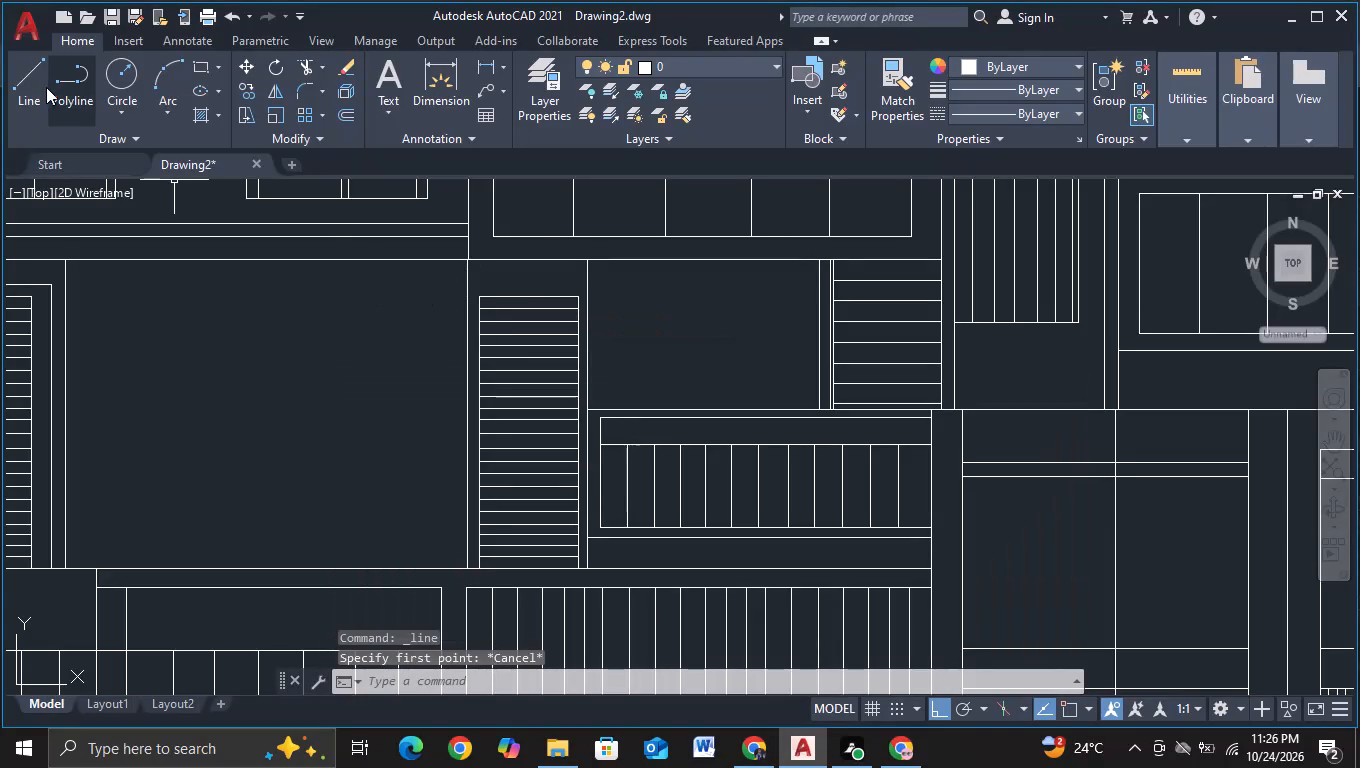
{"action": "key", "text": "F3"}
{"action": "left_click", "coordinate": [476, 291]}
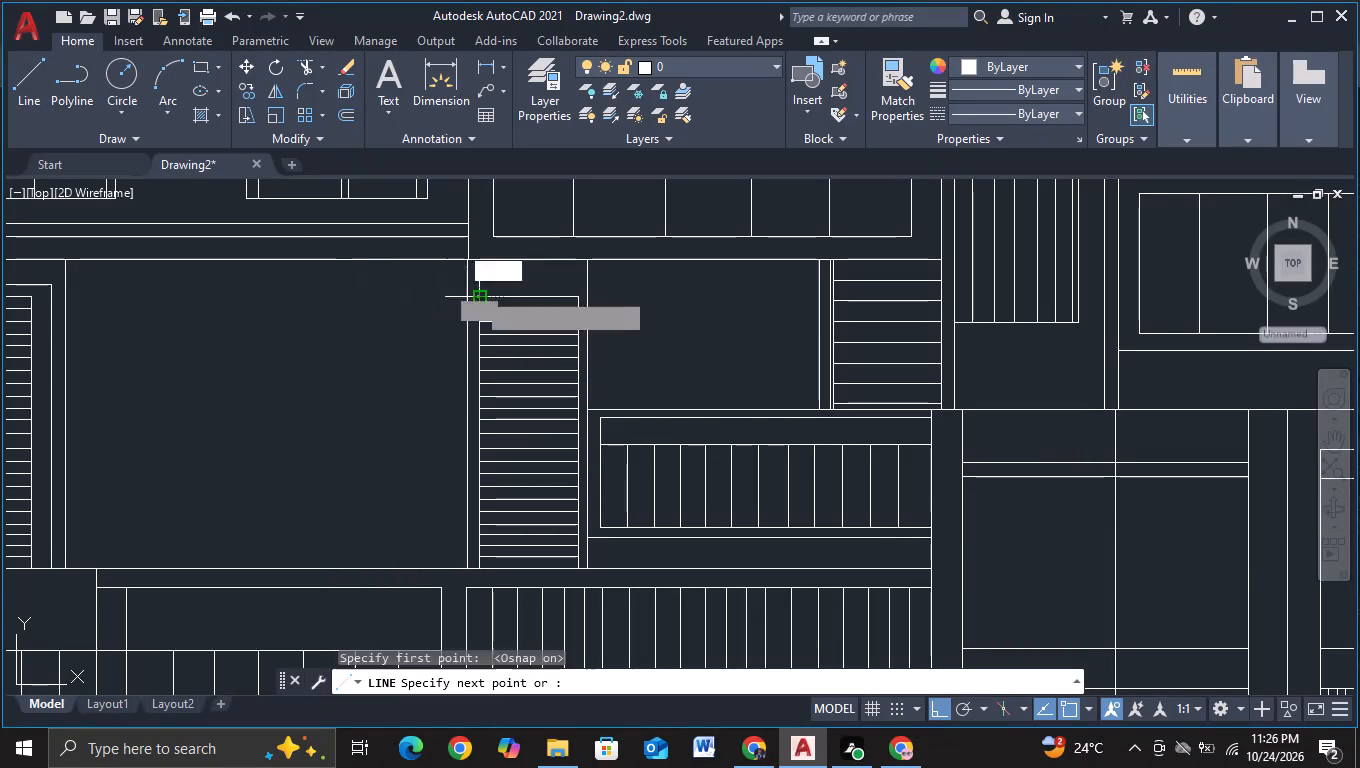
{"action": "scroll", "coordinate": [479, 274], "scroll_direction": "up", "scroll_amount": 2}
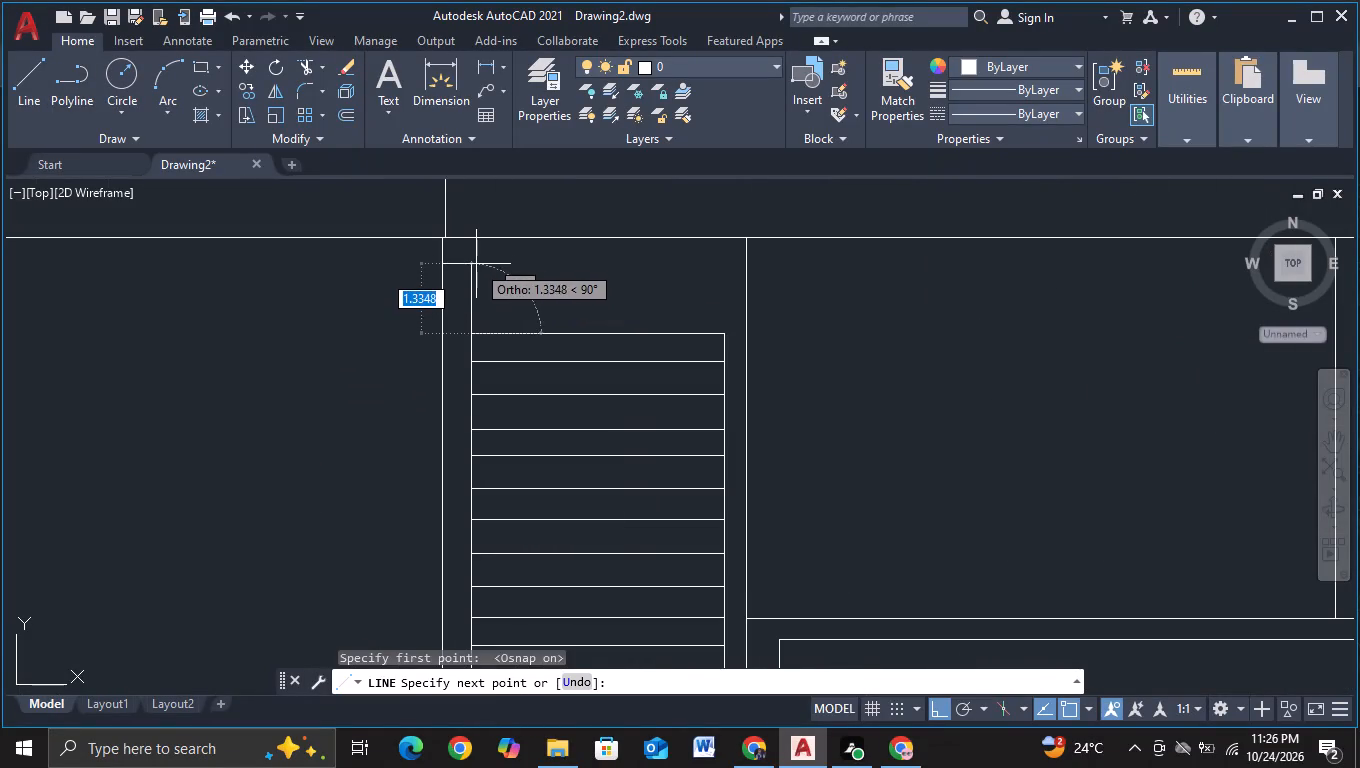
{"action": "left_click", "coordinate": [476, 264]}
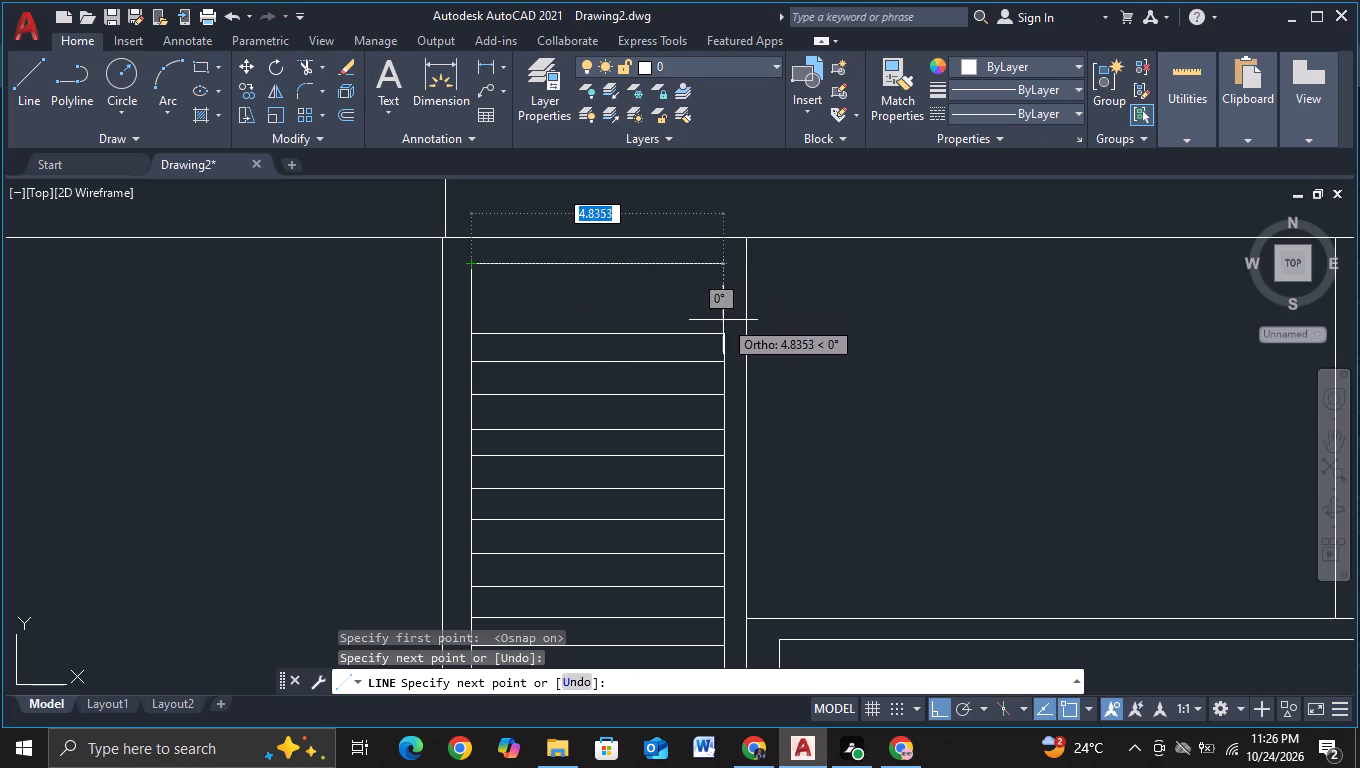
{"action": "left_click", "coordinate": [726, 264]}
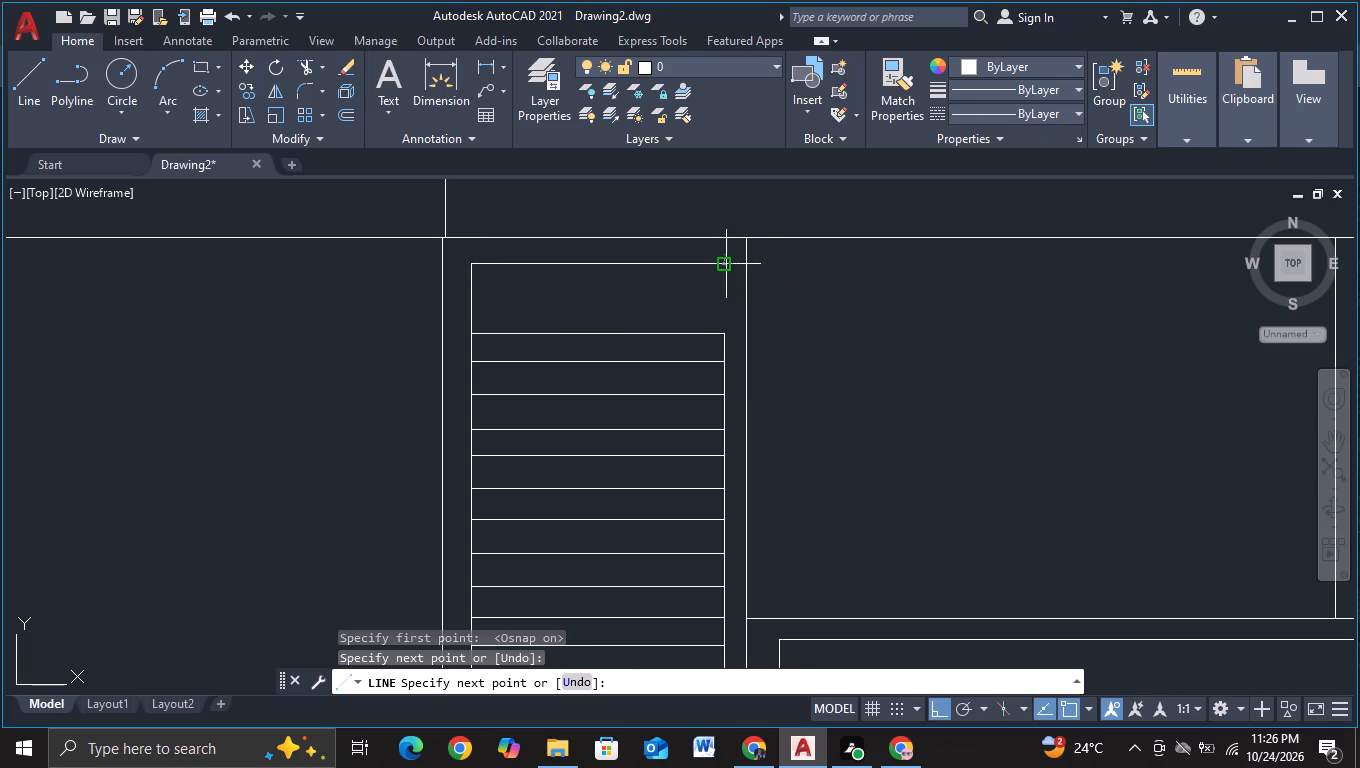
{"action": "left_click", "coordinate": [719, 333]}
{"action": "key", "text": "Escape"}
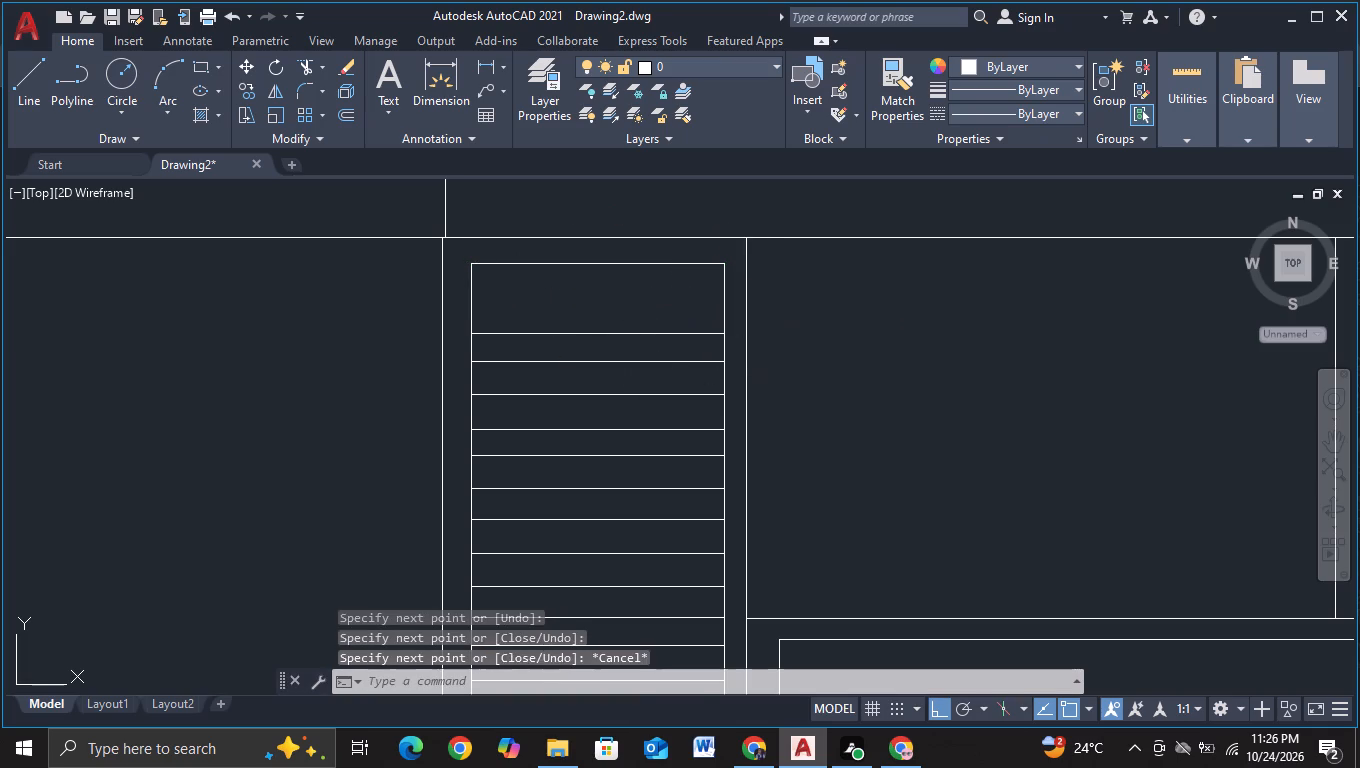
Copy the copied panel's top slat line up about 0.67 units into the new cap.
{"action": "left_click", "coordinate": [623, 353]}
{"action": "left_click", "coordinate": [623, 311]}
{"action": "key", "text": "c"}
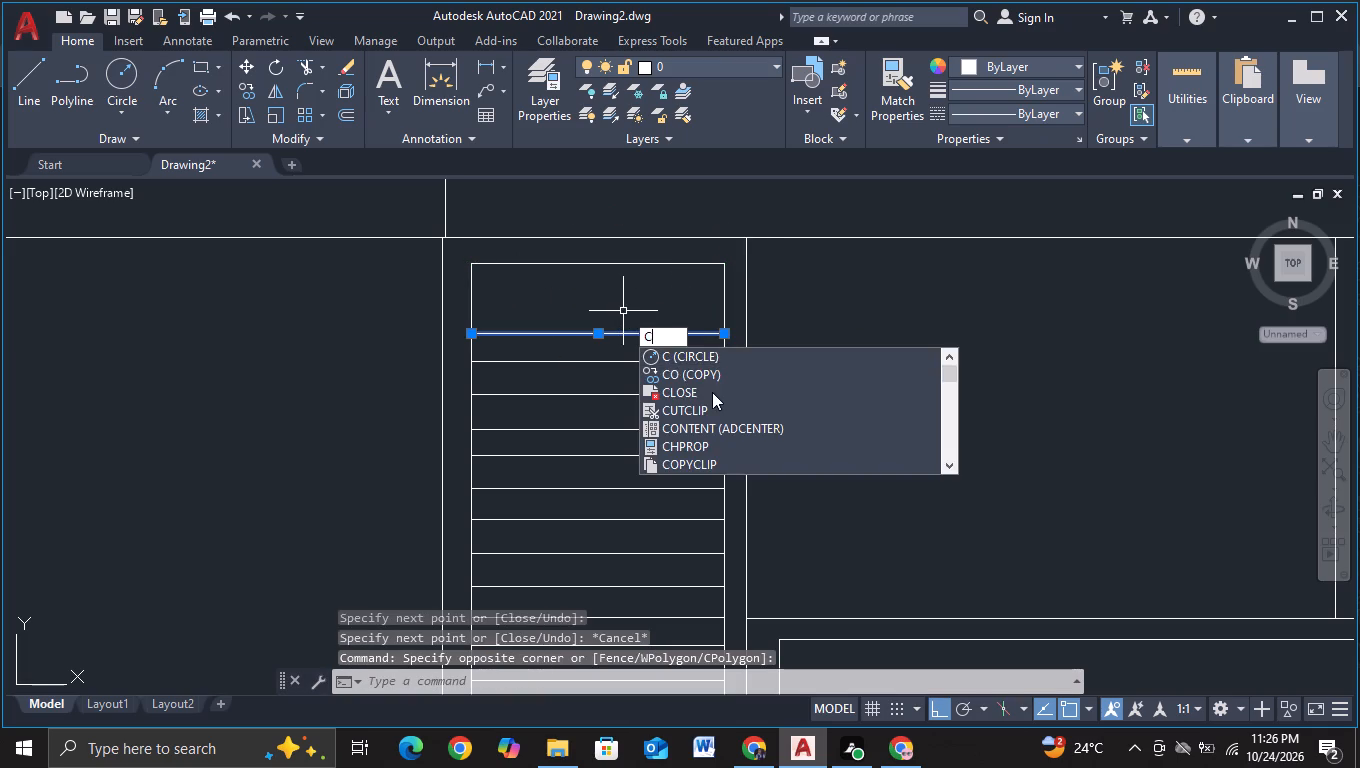
{"action": "left_click", "coordinate": [715, 376]}
{"action": "left_click", "coordinate": [784, 361]}
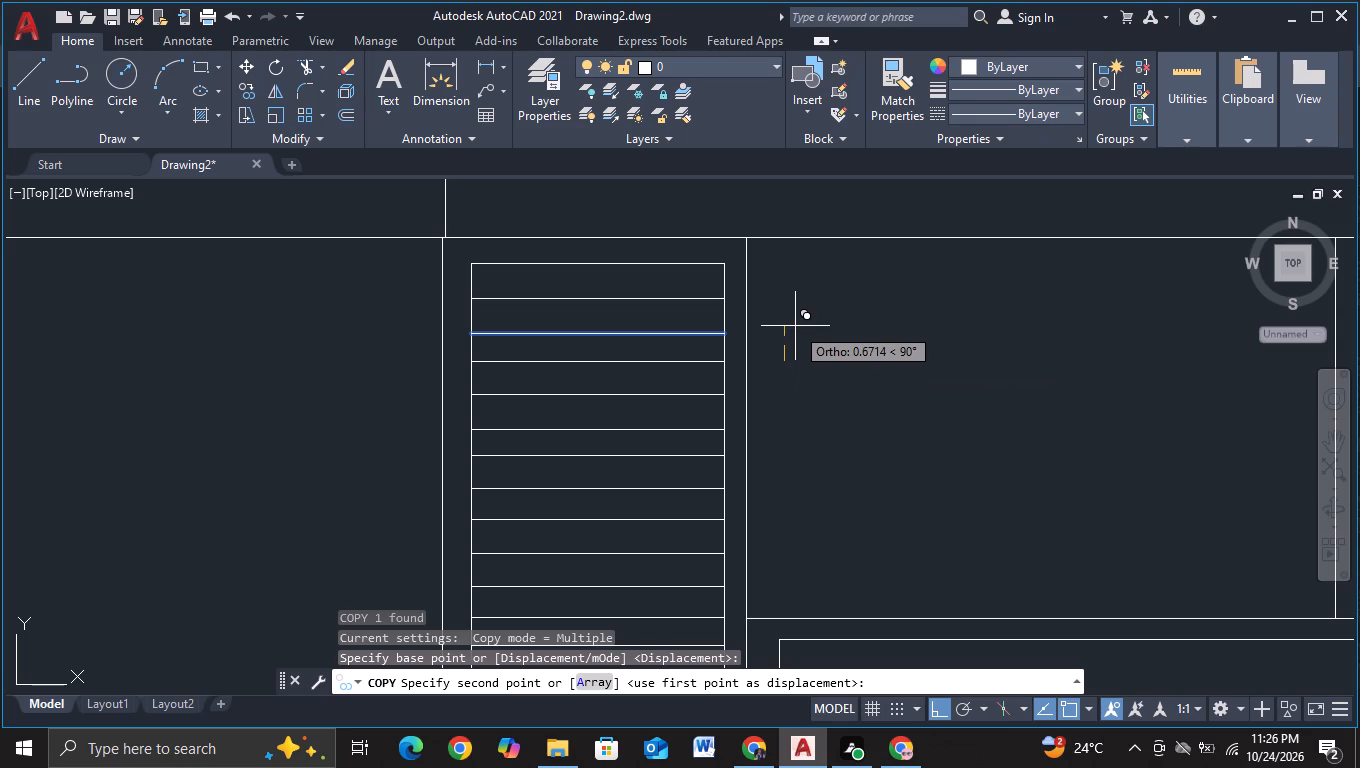
{"action": "left_click", "coordinate": [795, 326]}
{"action": "key", "text": "Escape"}
Draw a rectangular frame about 17.8 units wide and 13.3 units high inside the blank wall area between the two slatted panels.
{"action": "scroll", "coordinate": [873, 367], "scroll_direction": "down", "scroll_amount": 2}
{"action": "middle_click_drag", "start_coordinate": [535, 453], "coordinate": [557, 402]}
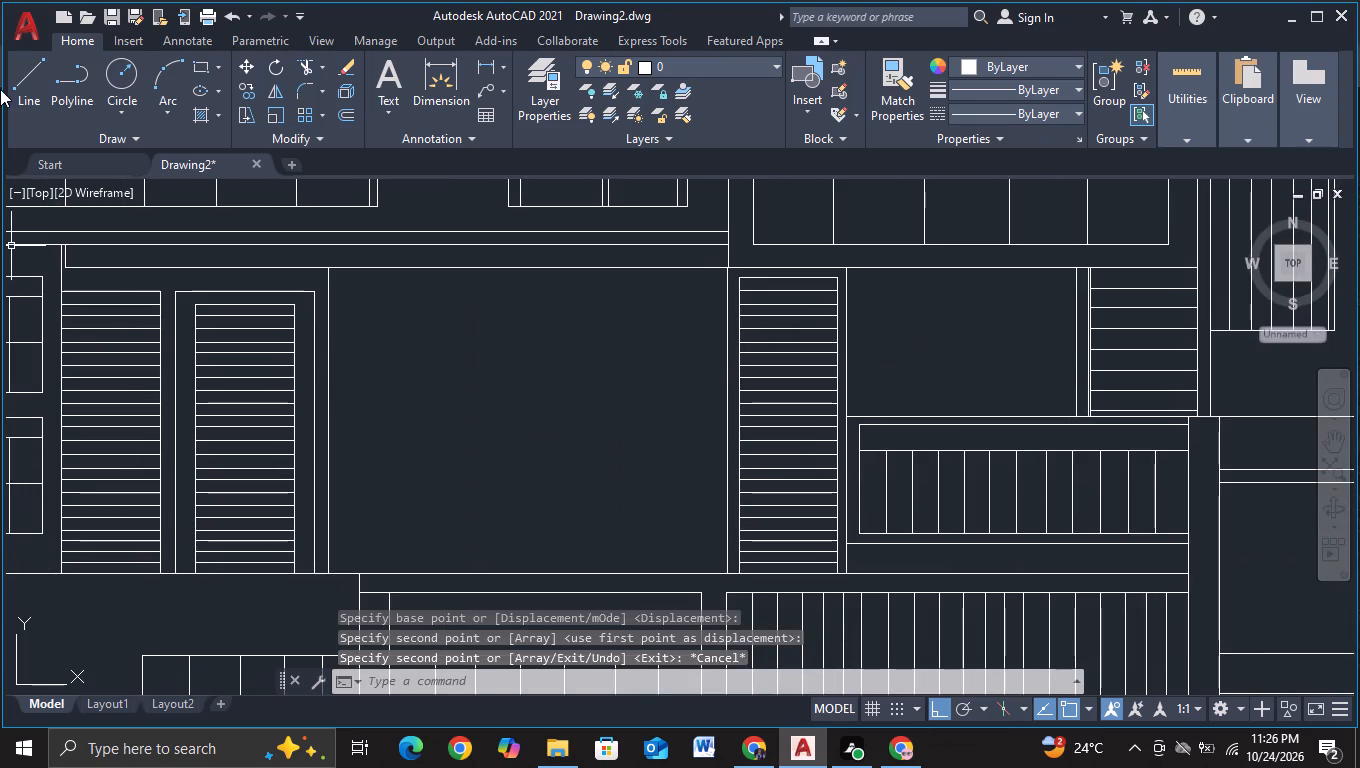
{"action": "left_click", "coordinate": [32, 78]}
{"action": "scroll", "coordinate": [367, 301], "scroll_direction": "up", "scroll_amount": 1}
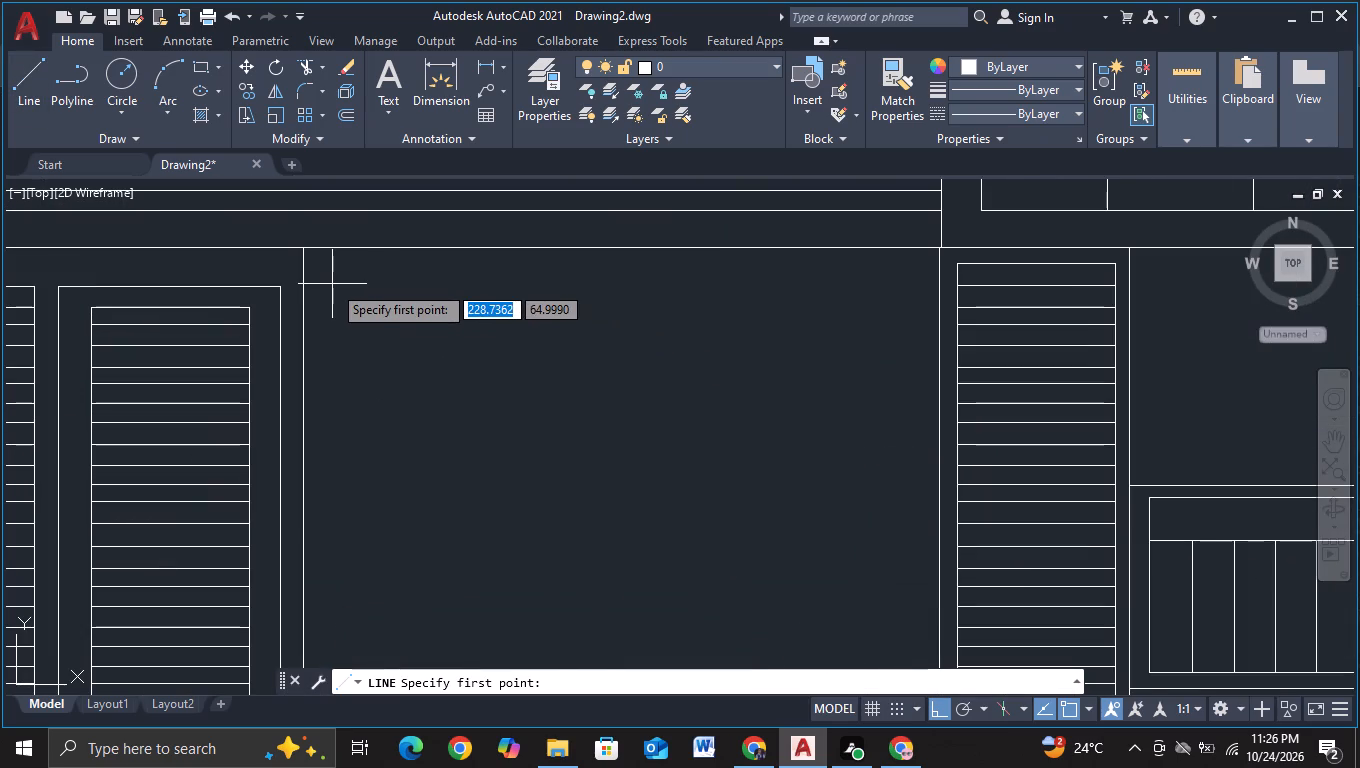
{"action": "left_click", "coordinate": [332, 281]}
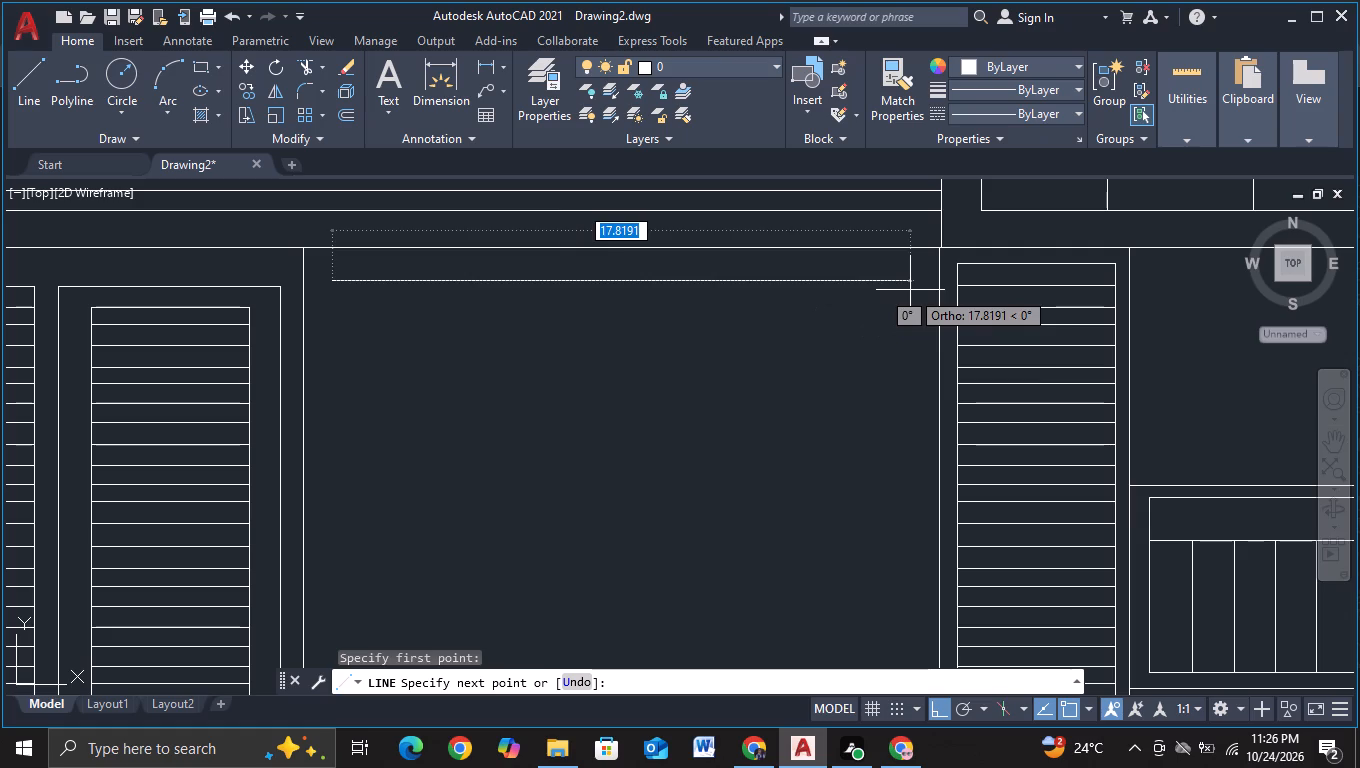
{"action": "left_click", "coordinate": [910, 290]}
{"action": "middle_click_drag", "start_coordinate": [897, 478], "coordinate": [866, 336]}
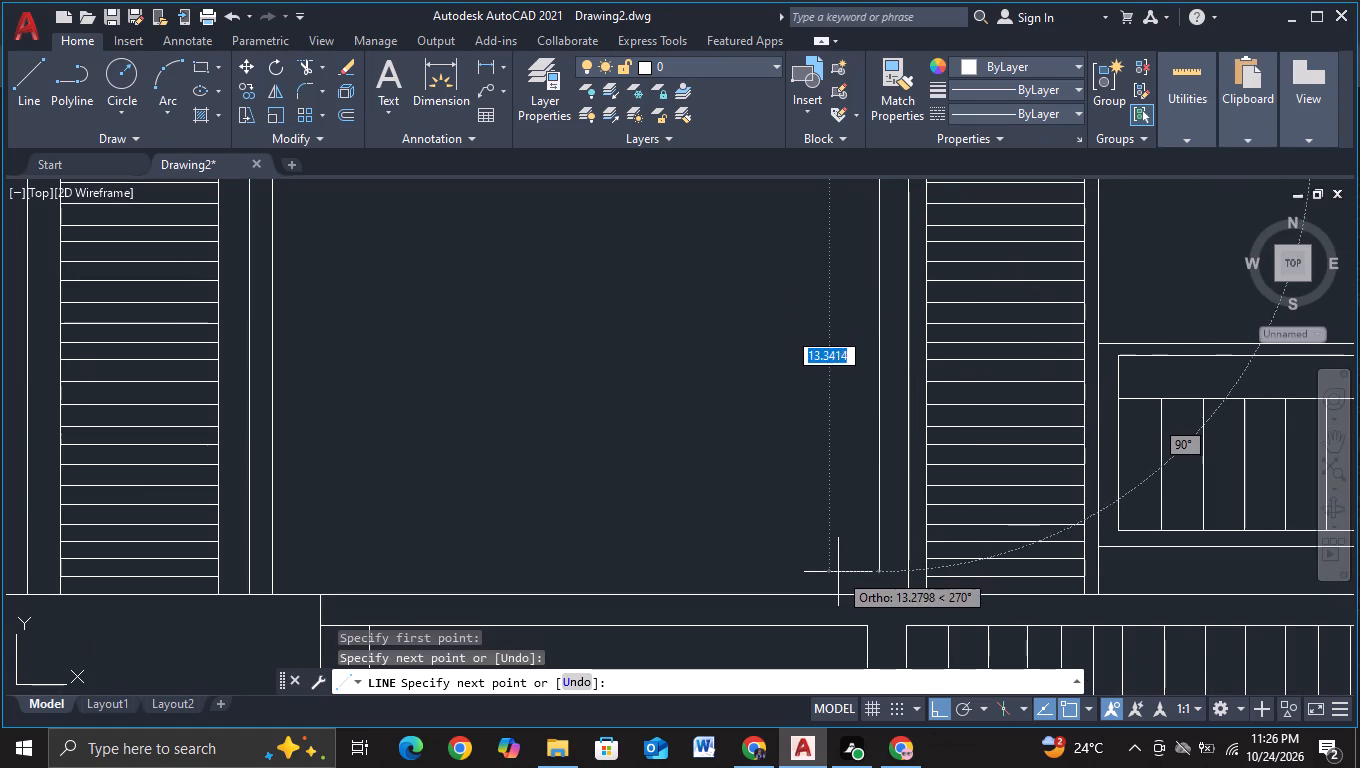
{"action": "left_click", "coordinate": [879, 566]}
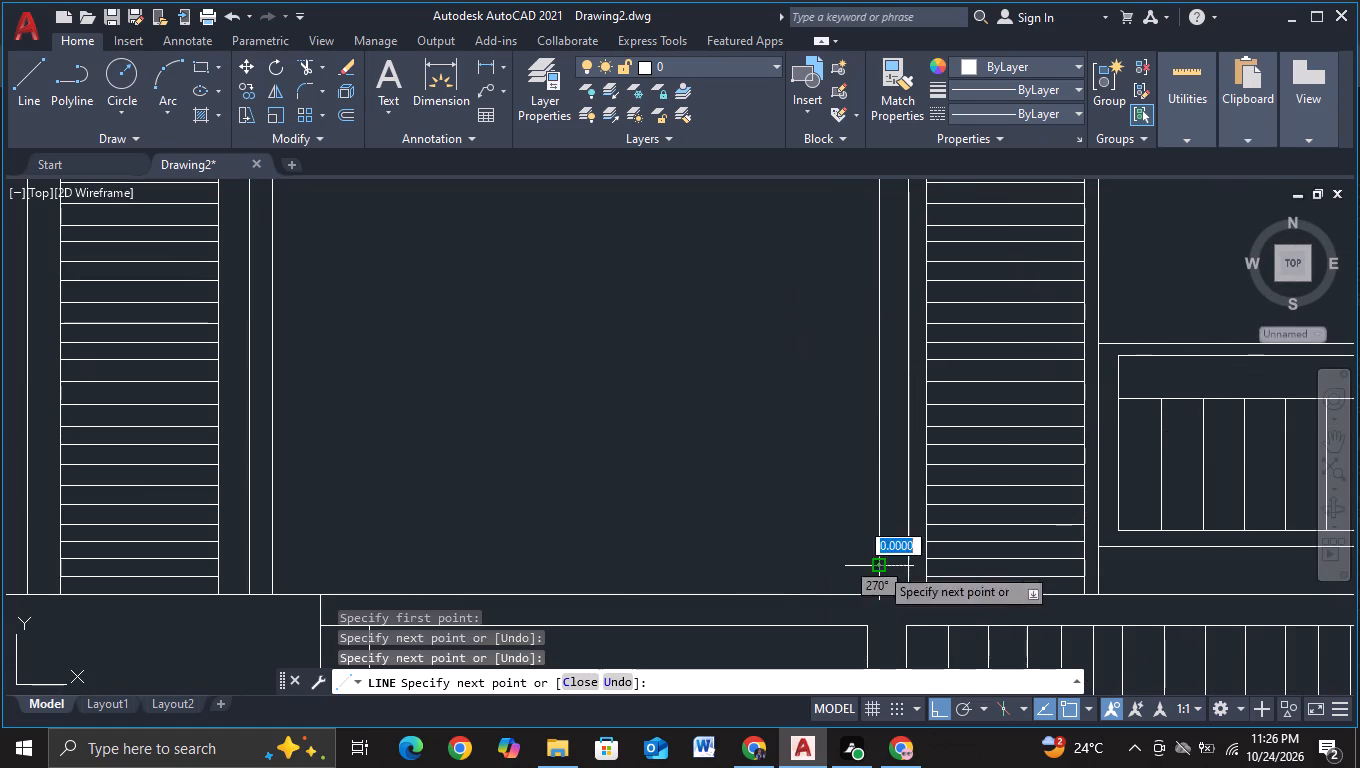
{"action": "left_click", "coordinate": [305, 555]}
{"action": "middle_click_drag", "start_coordinate": [342, 425], "coordinate": [322, 621]}
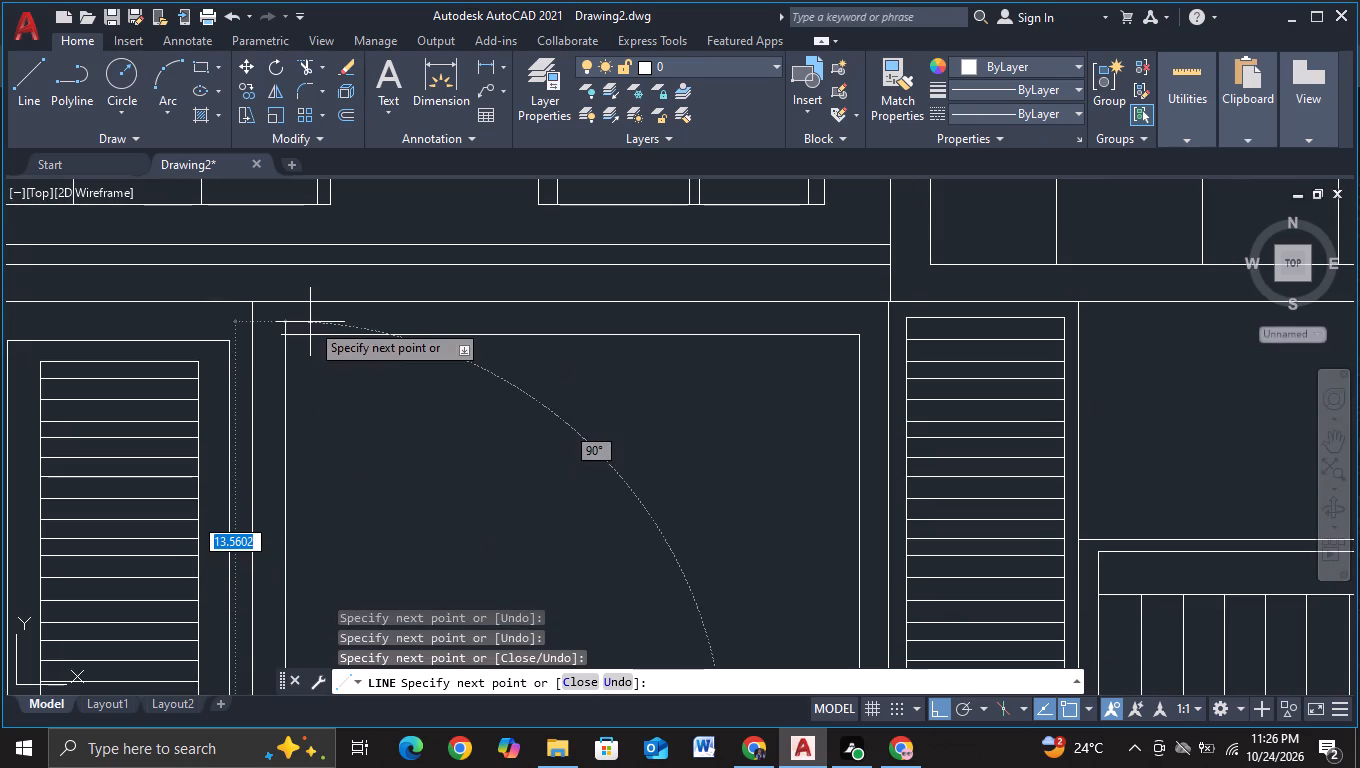
{"action": "left_click", "coordinate": [310, 322]}
{"action": "key", "text": "Escape"}
Trim the overshooting vertical and horizontal line ends at the new frame's upper-left corner.
{"action": "left_click", "coordinate": [304, 60]}
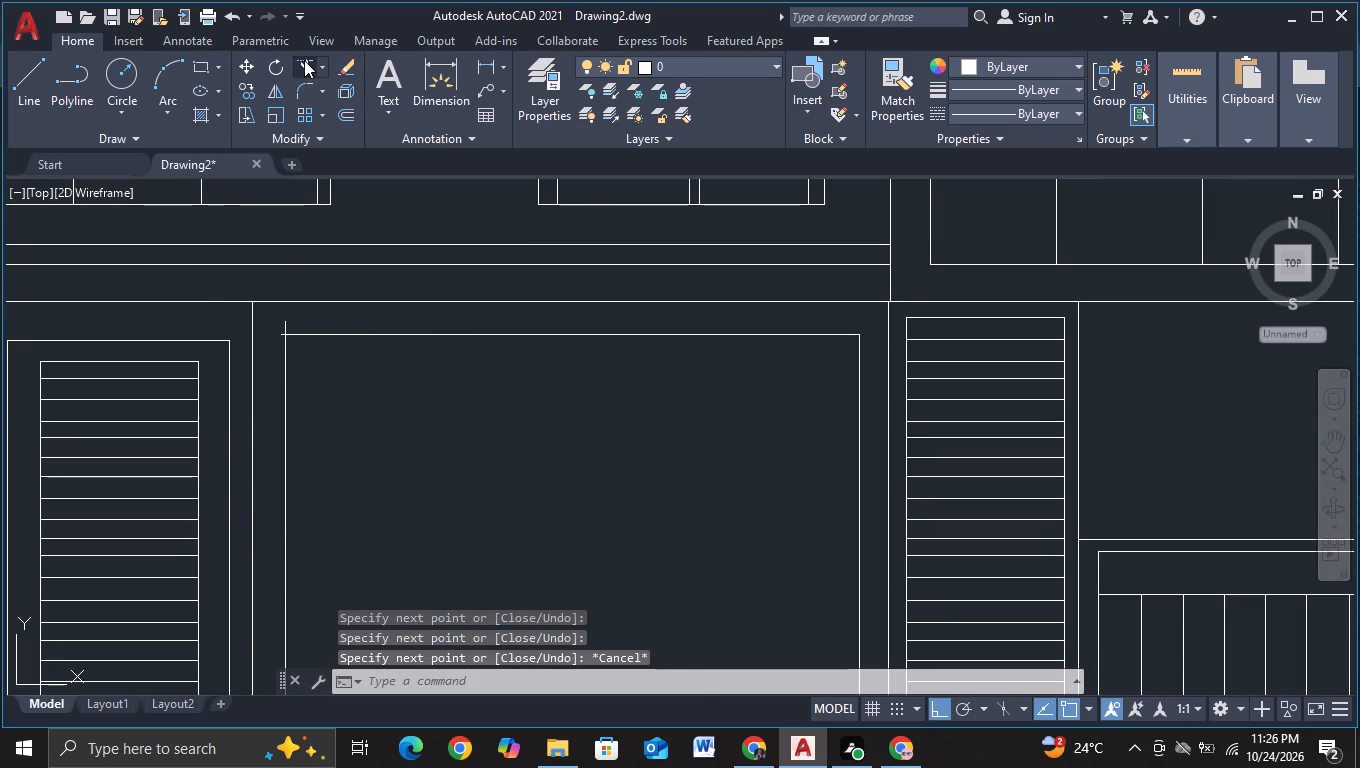
{"action": "scroll", "coordinate": [301, 361], "scroll_direction": "up", "scroll_amount": 2}
{"action": "left_click", "coordinate": [271, 263]}
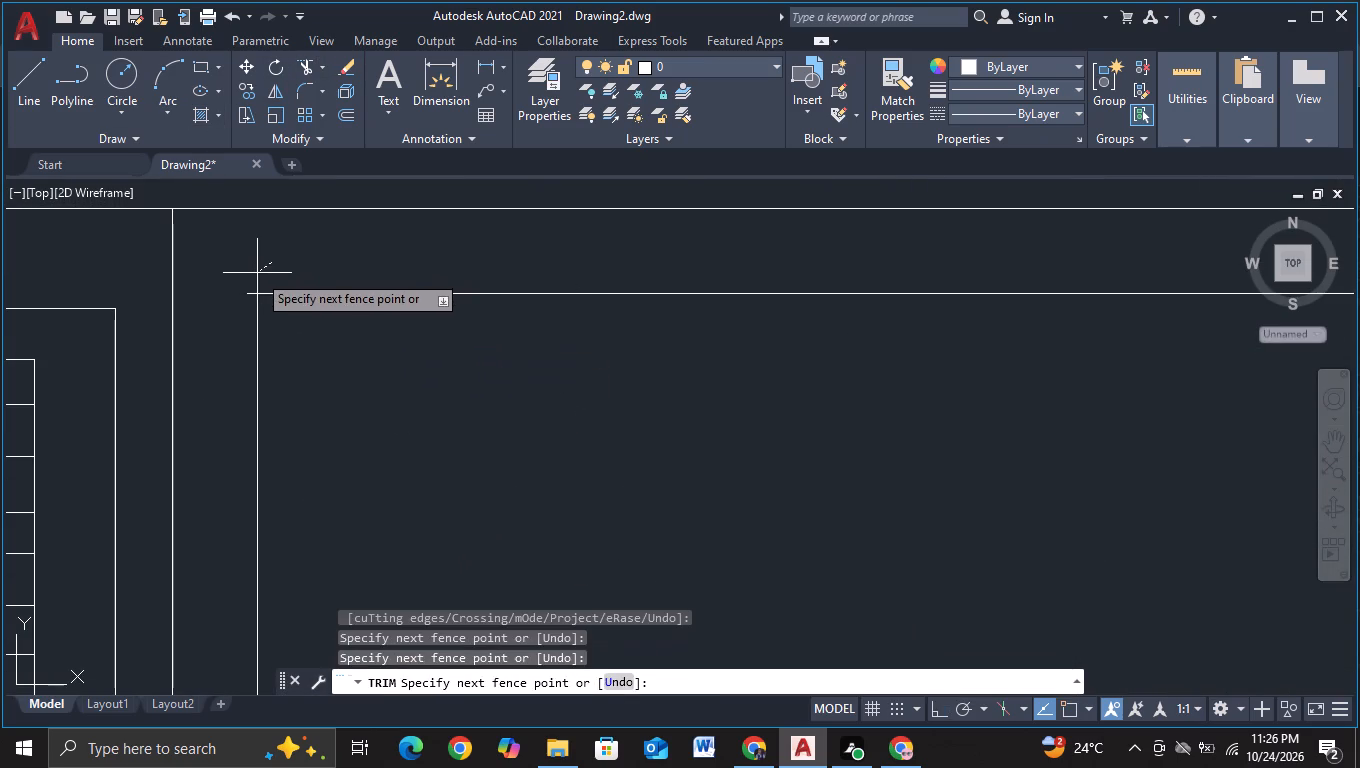
{"action": "left_click", "coordinate": [257, 273]}
{"action": "left_click", "coordinate": [246, 274]}
{"action": "left_click", "coordinate": [284, 268]}
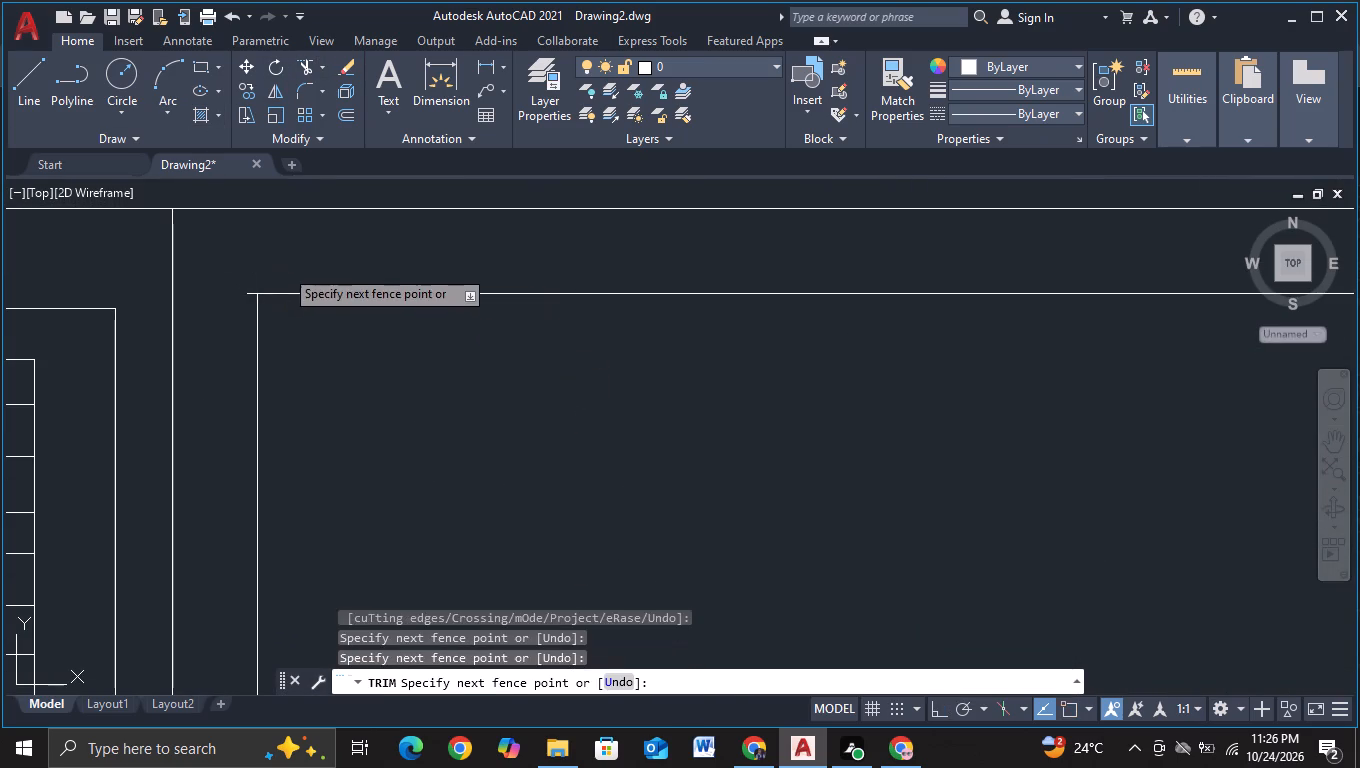
{"action": "left_click", "coordinate": [251, 294]}
{"action": "scroll", "coordinate": [423, 402], "scroll_direction": "down", "scroll_amount": 3}
{"action": "middle_click_drag", "start_coordinate": [555, 464], "coordinate": [554, 460]}
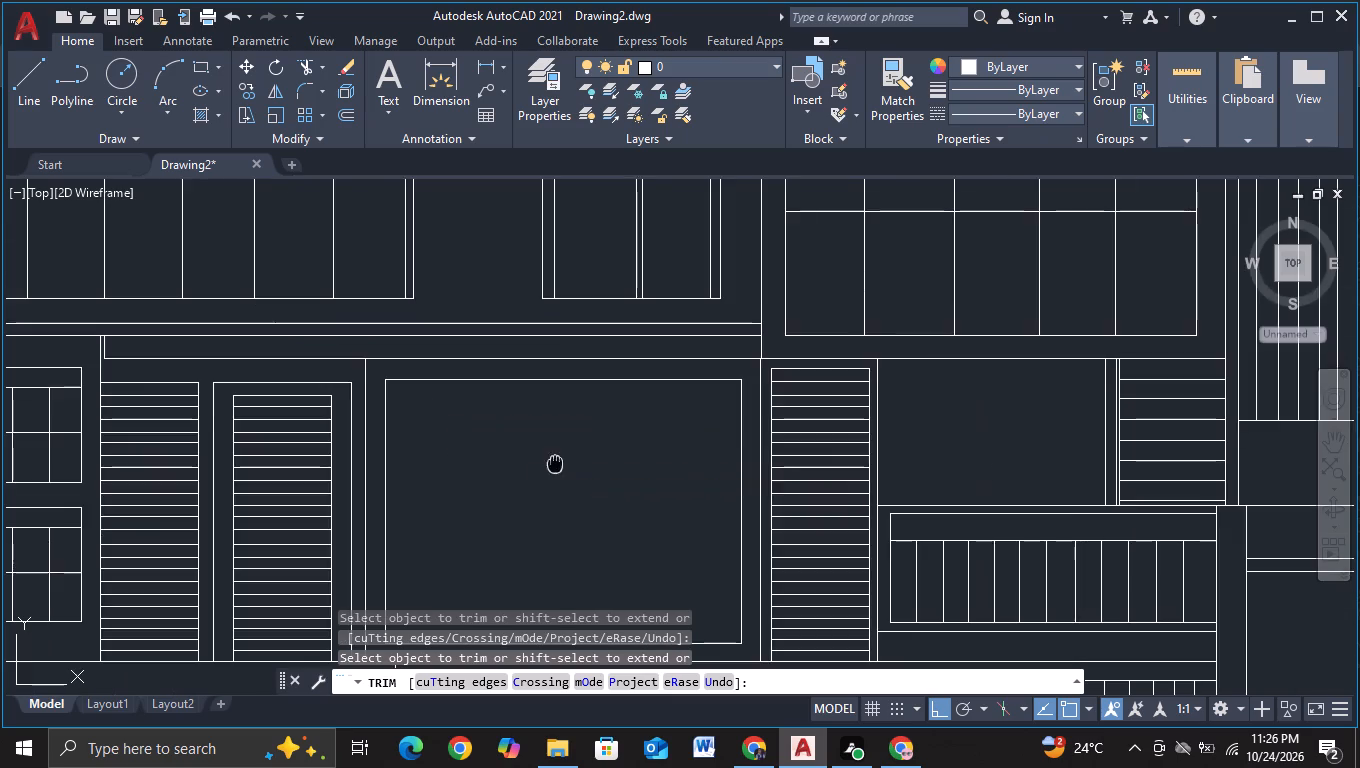
{"action": "middle_click_drag", "start_coordinate": [554, 460], "coordinate": [513, 340]}
{"action": "key", "text": "Escape"}
With object snap off, draw a horizontal line across the upper third of the new frame, slightly past both side edges.
{"action": "left_click", "coordinate": [32, 86]}
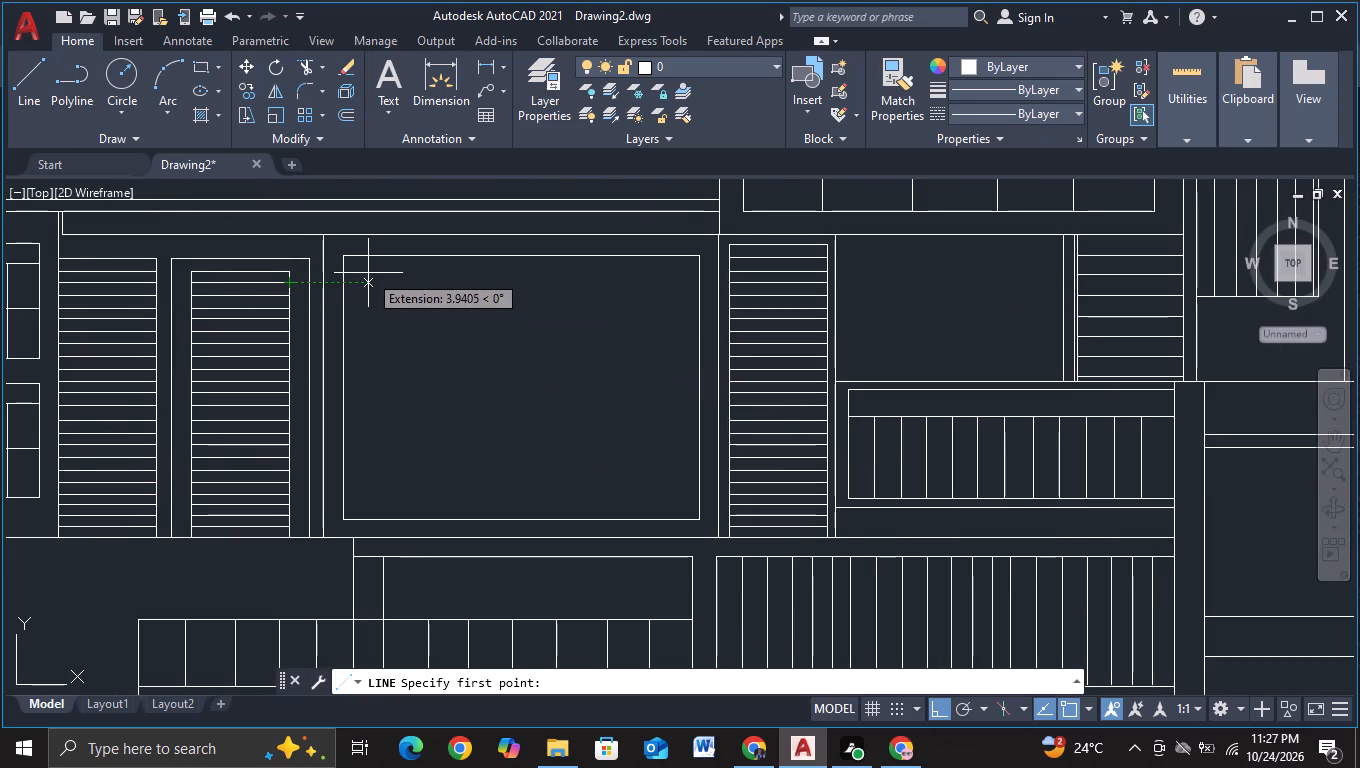
{"action": "key", "text": "Escape"}
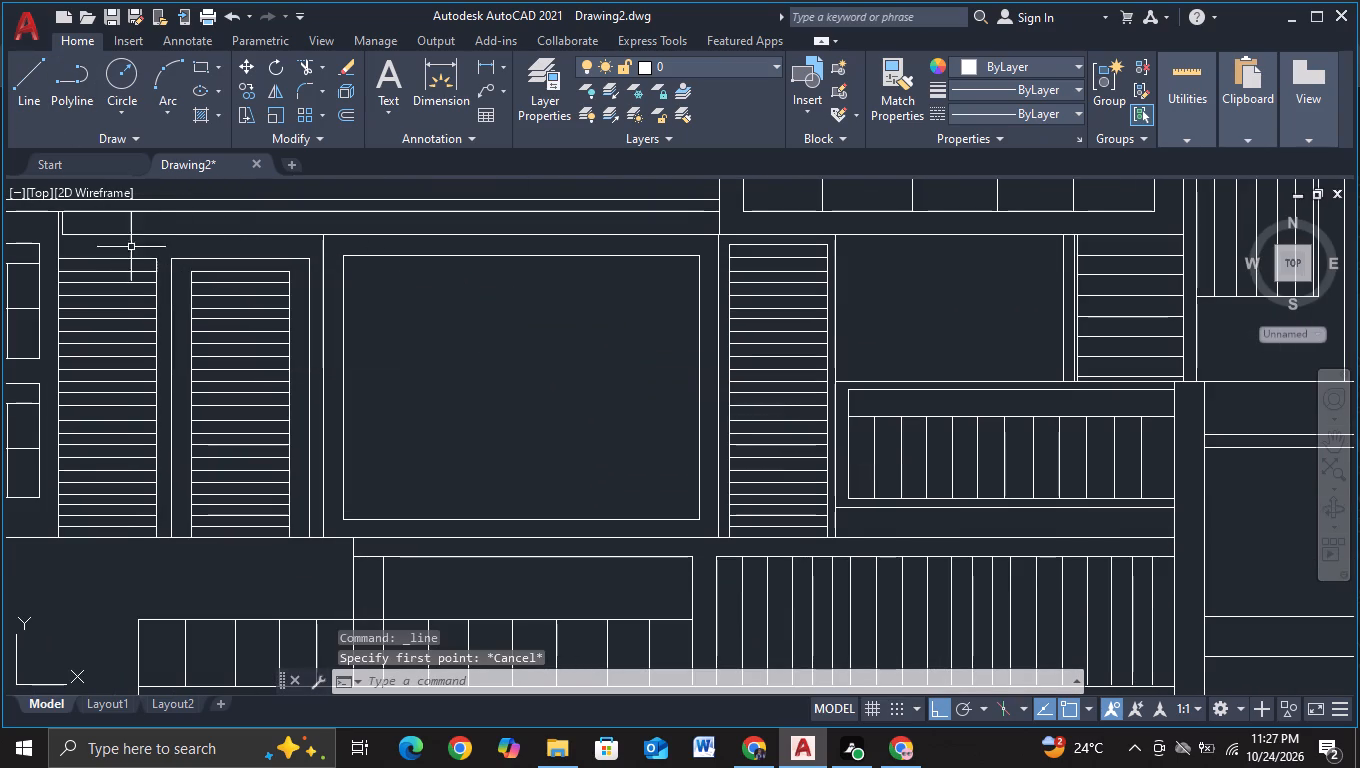
{"action": "left_click", "coordinate": [30, 105]}
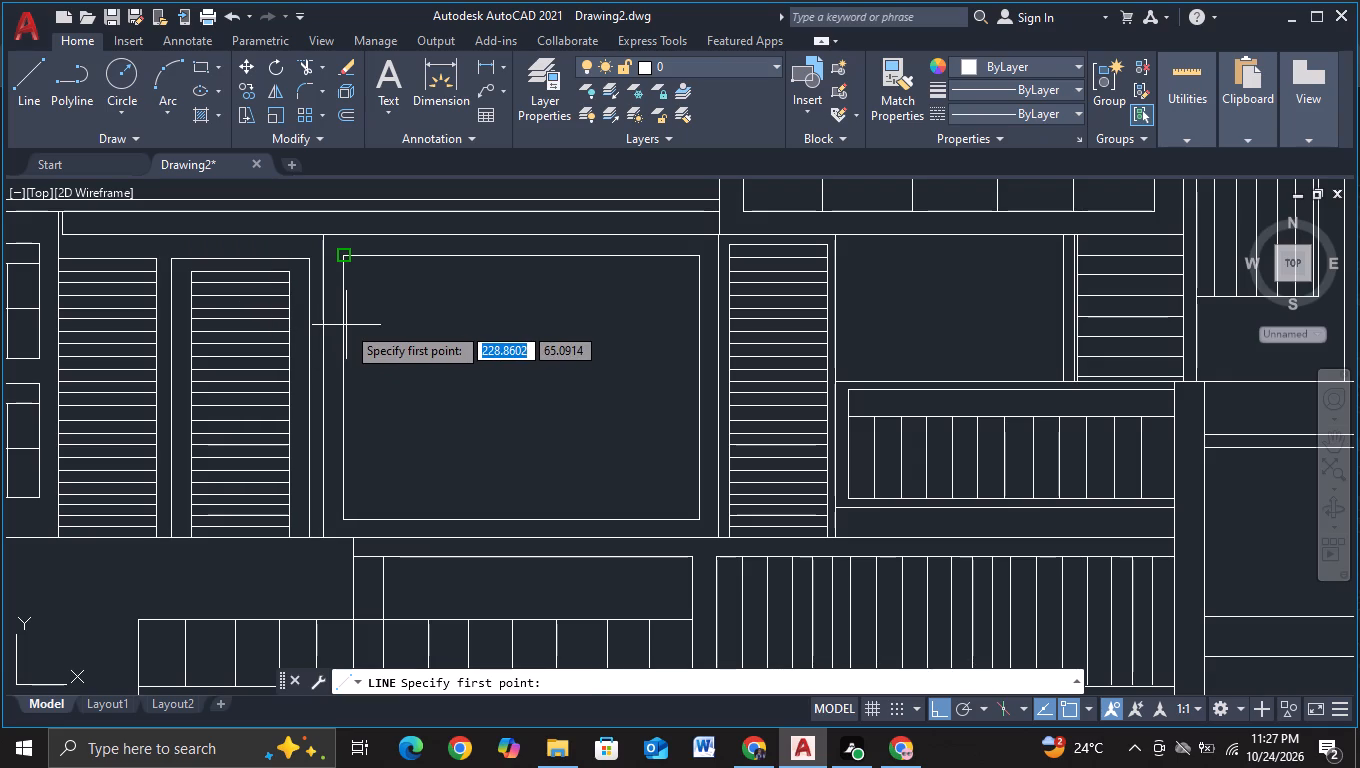
{"action": "key", "text": "F3"}
{"action": "left_click", "coordinate": [337, 338]}
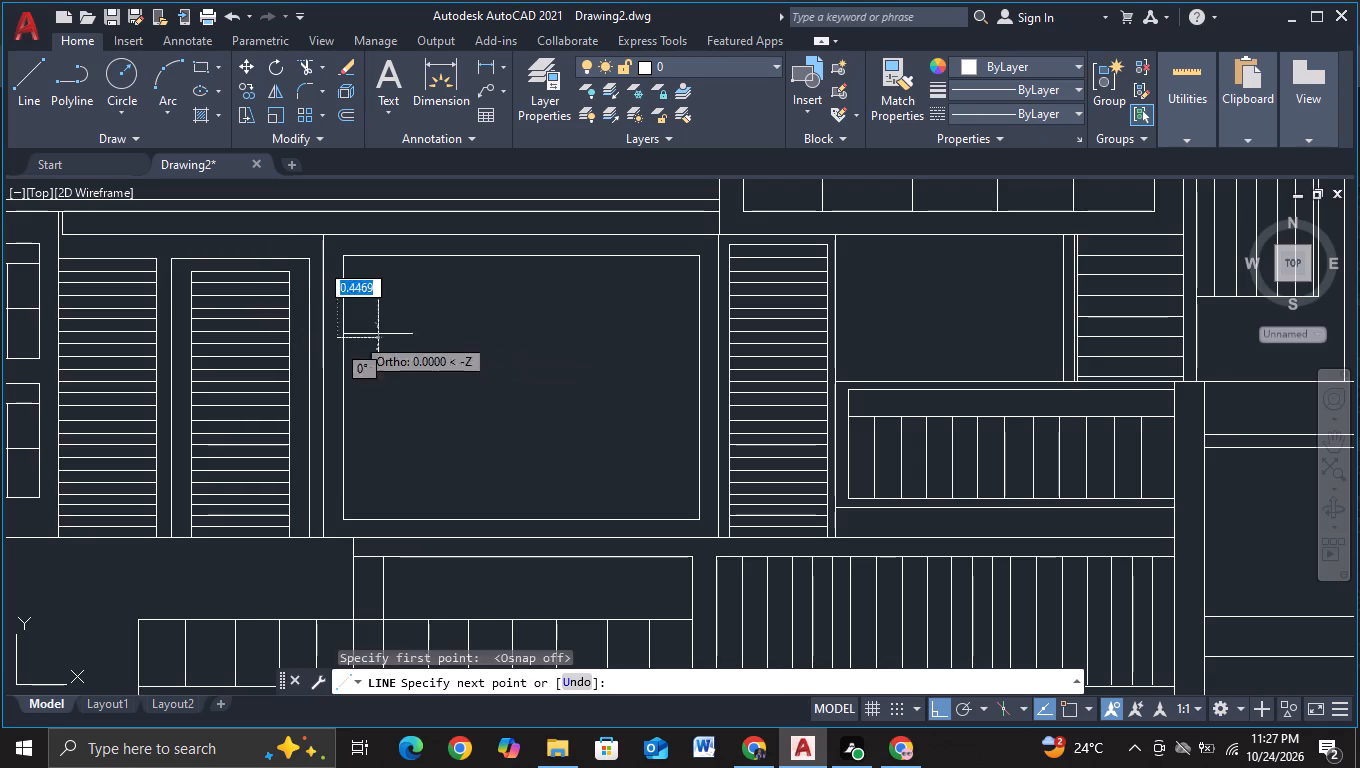
{"action": "left_click", "coordinate": [703, 327]}
{"action": "key", "text": "Escape"}
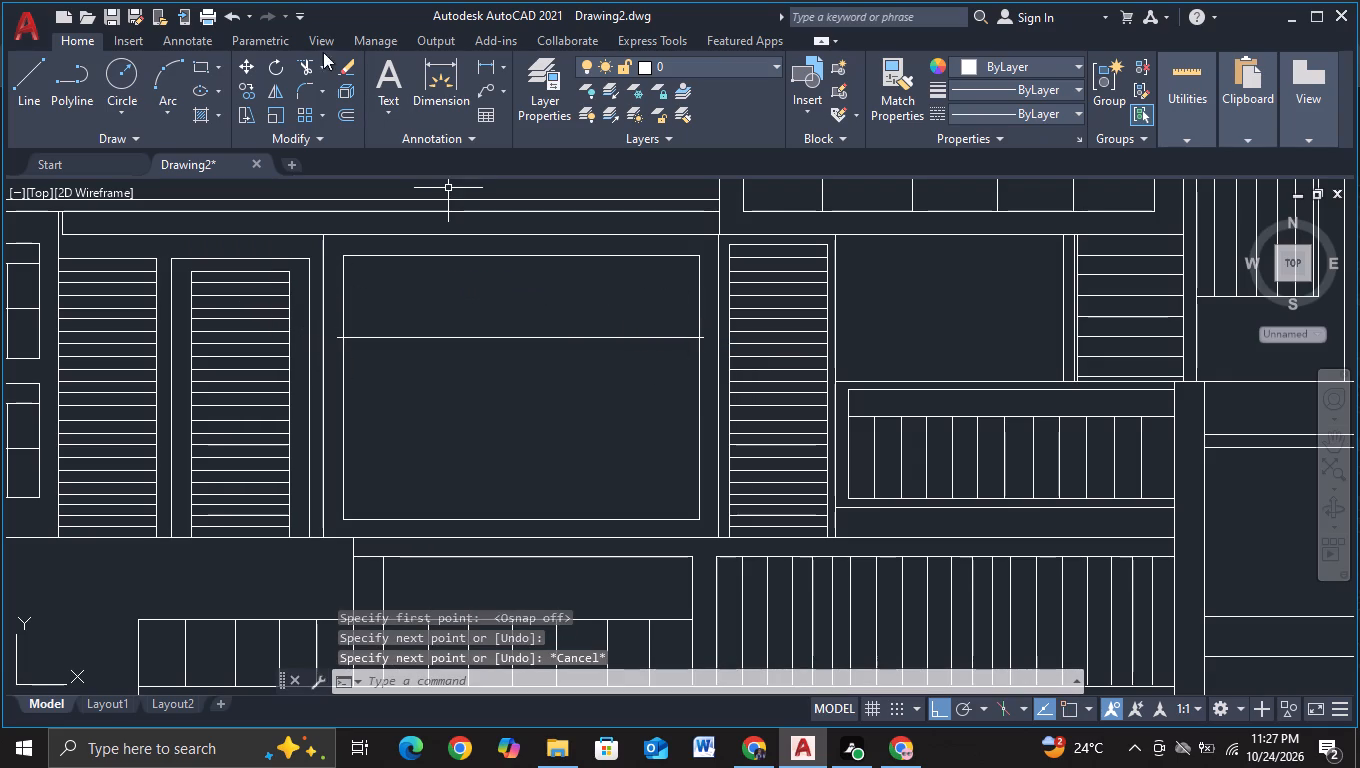
Trim both ends of the horizontal line that extend beyond the frame's side edges.
{"action": "left_click", "coordinate": [295, 64]}
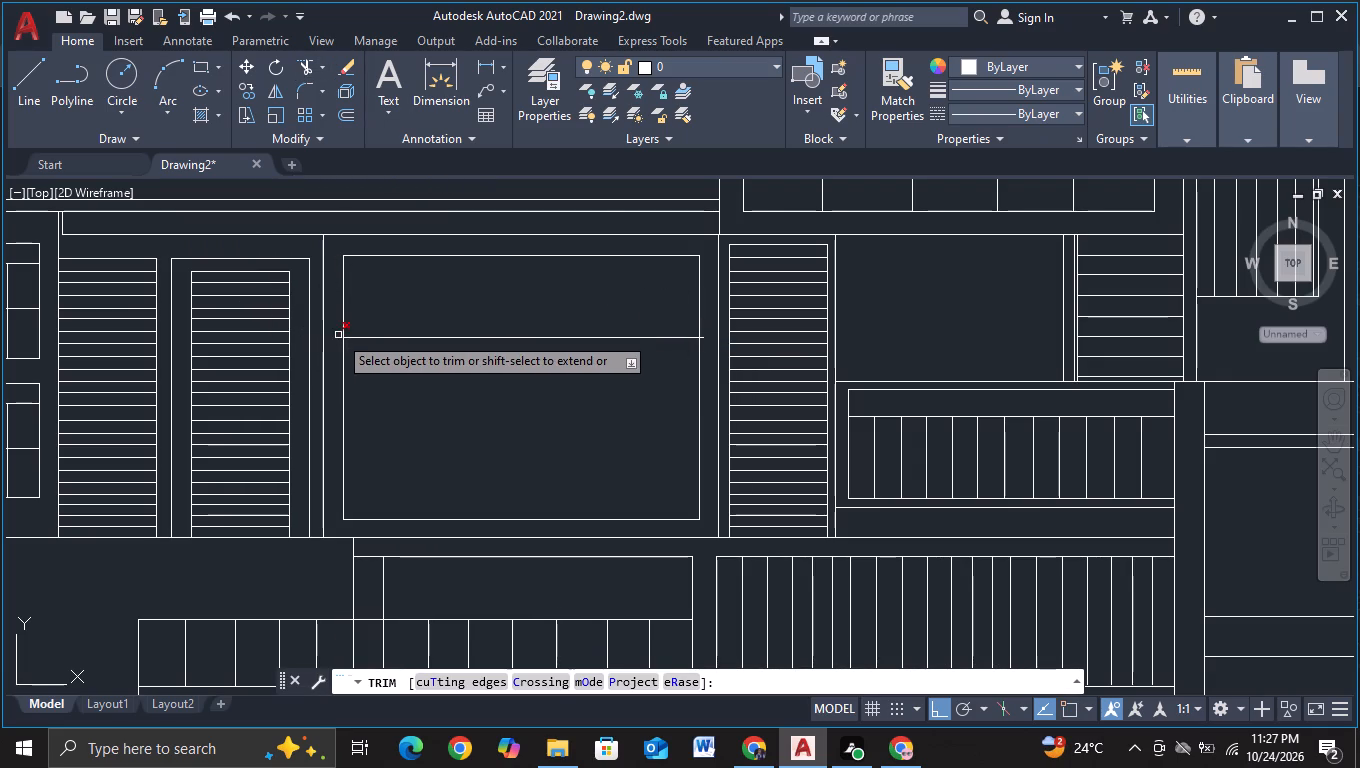
{"action": "left_click", "coordinate": [338, 335]}
{"action": "left_click", "coordinate": [703, 339]}
{"action": "key", "text": "Escape"}
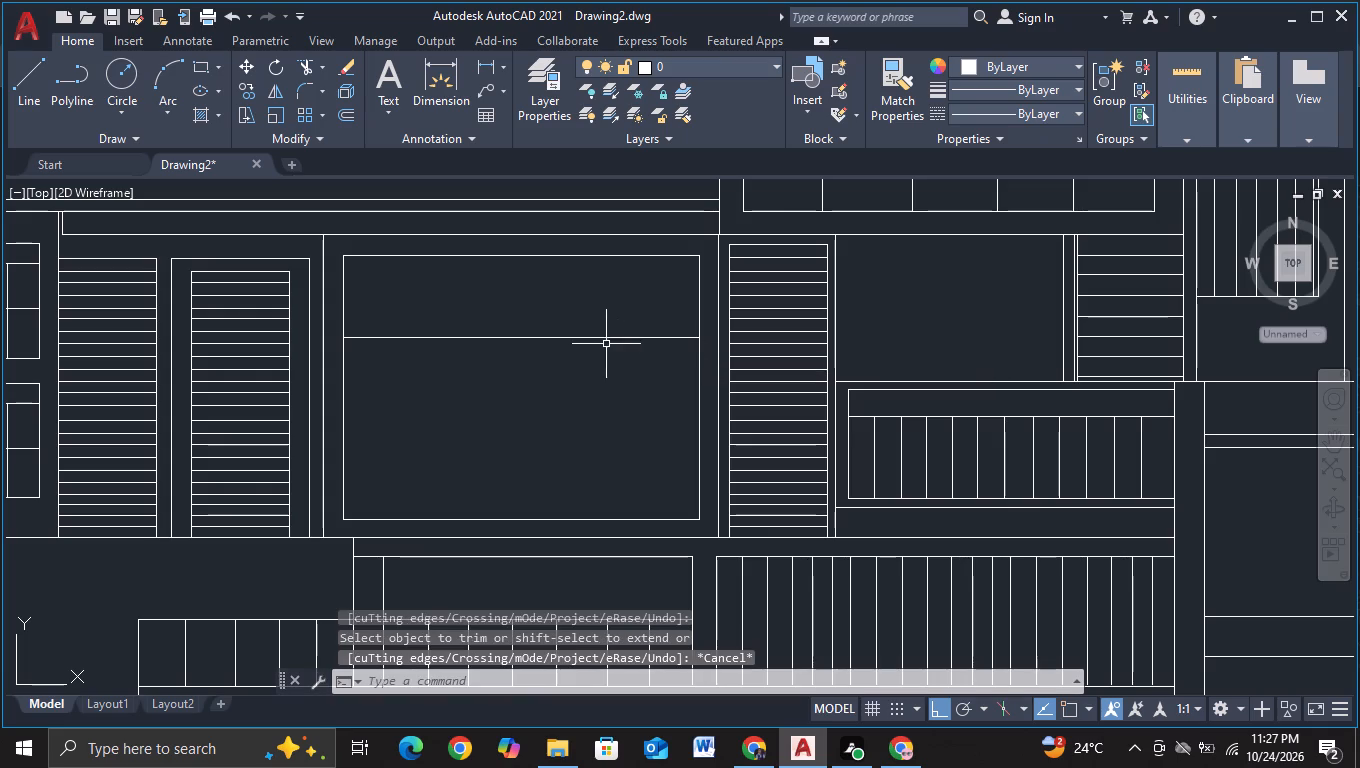
Copy the horizontal dividing line a short distance straight down inside the new frame to form a pair.
{"action": "left_click", "coordinate": [601, 338]}
{"action": "key", "text": "c"}
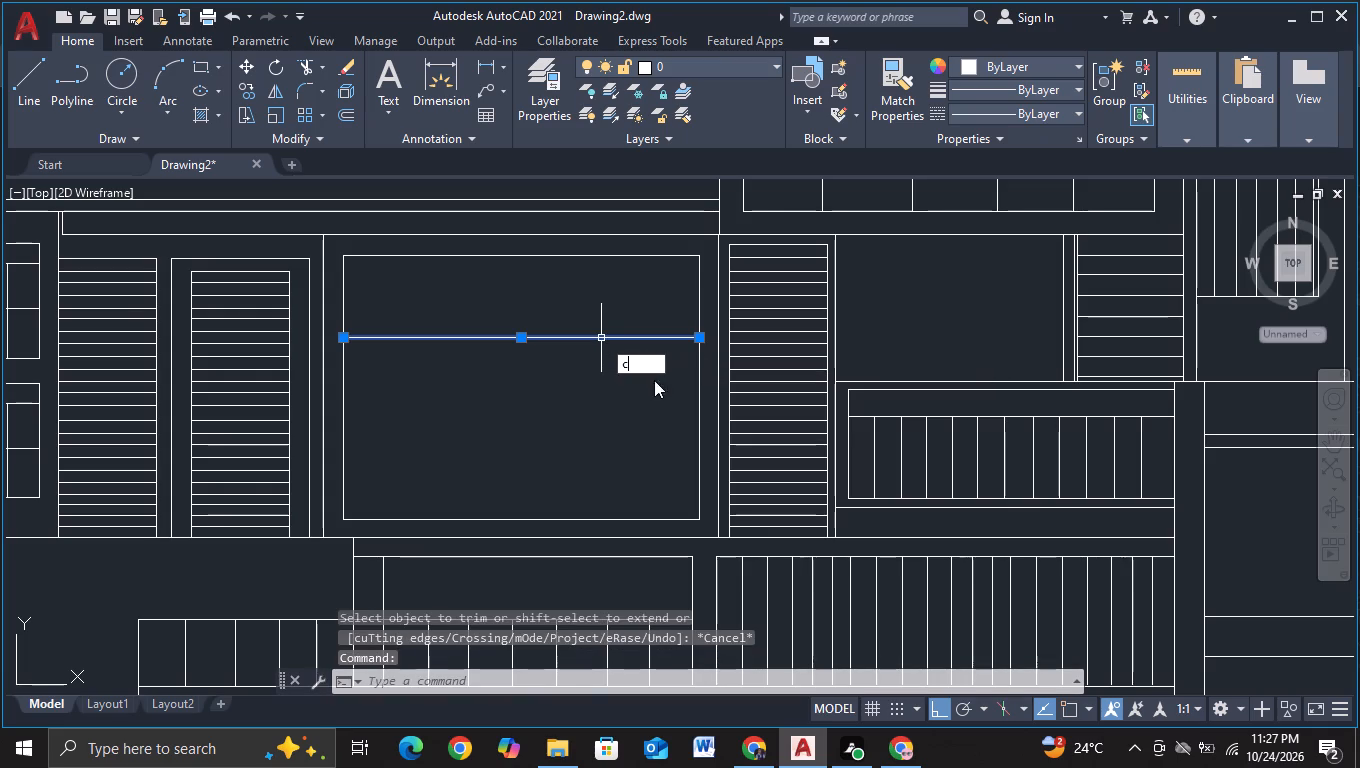
{"action": "left_click", "coordinate": [654, 398]}
{"action": "left_click", "coordinate": [639, 388]}
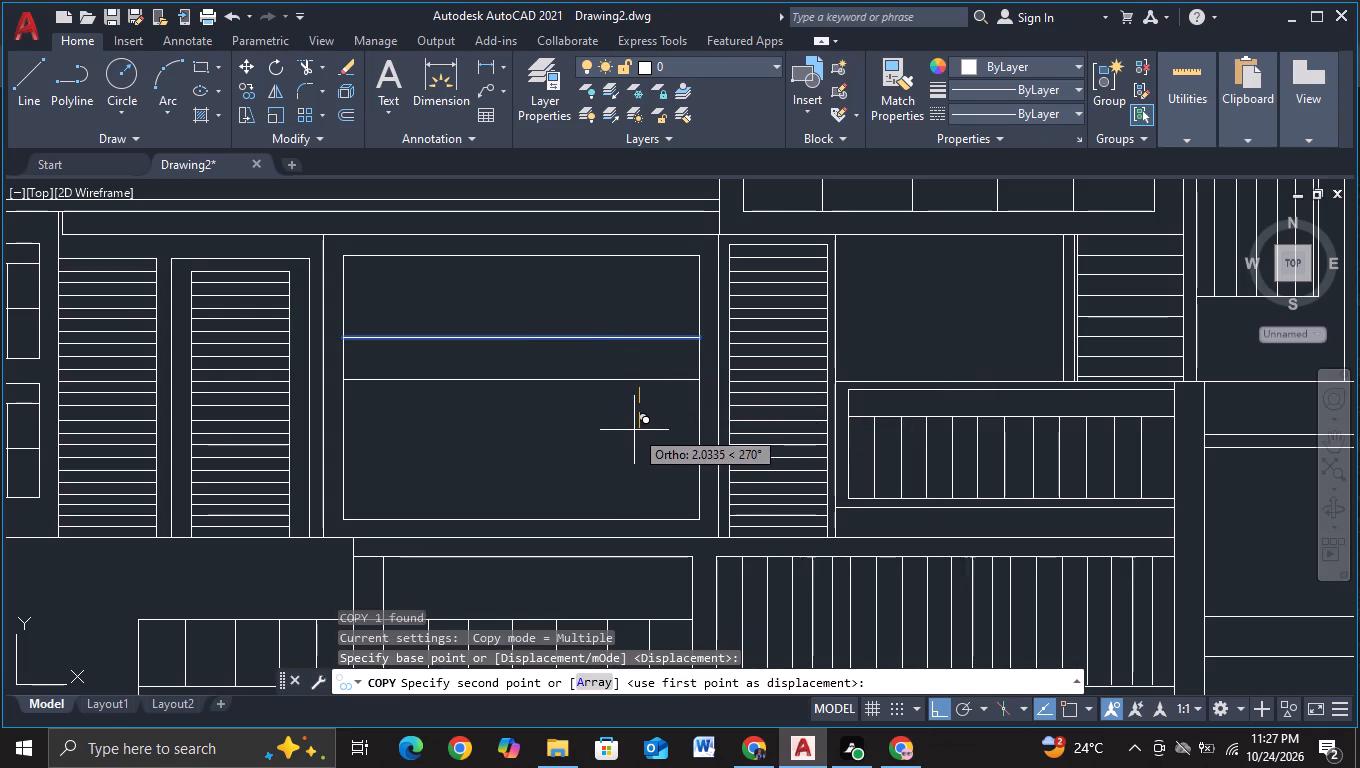
{"action": "left_click", "coordinate": [635, 417]}
{"action": "key", "text": "Escape"}
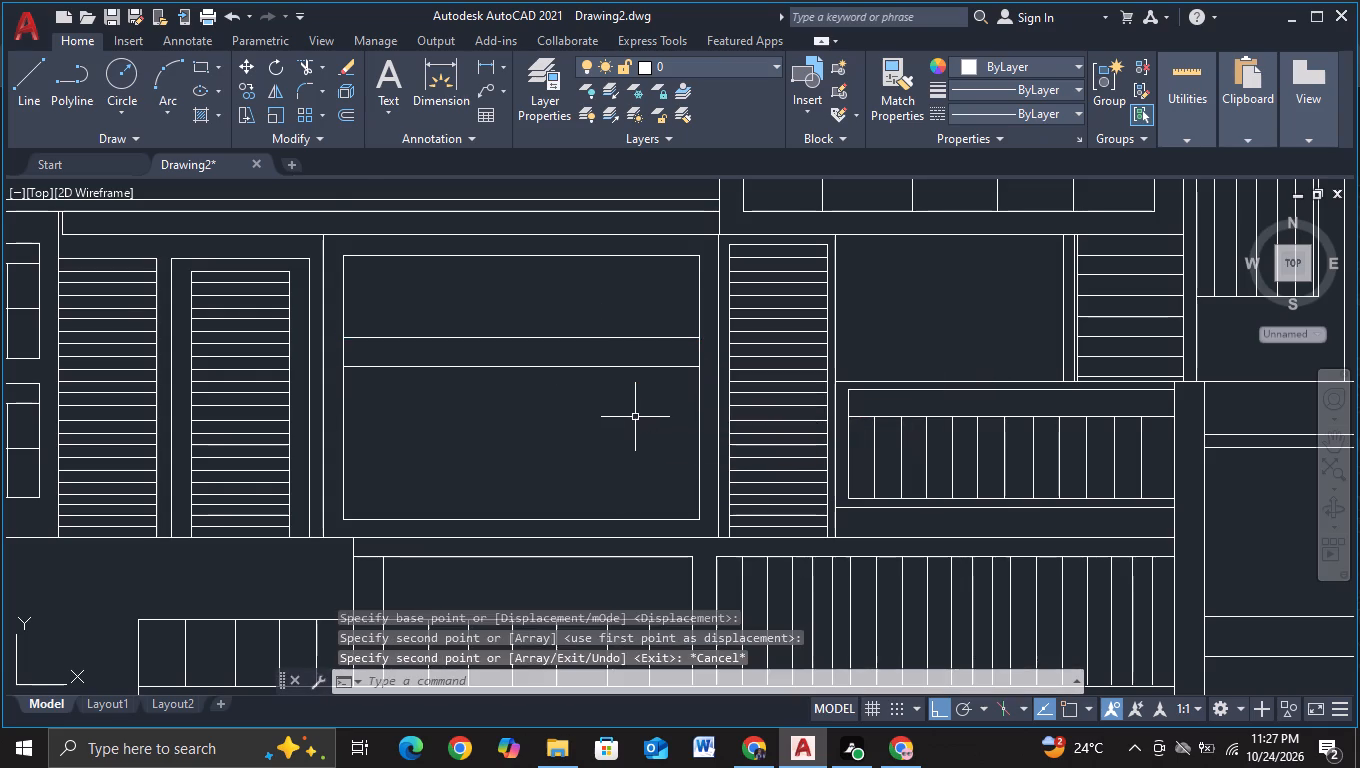
Trim the frame's two side edges between the paired horizontal lines, splitting it into separate upper and lower panes.
{"action": "left_click", "coordinate": [299, 65]}
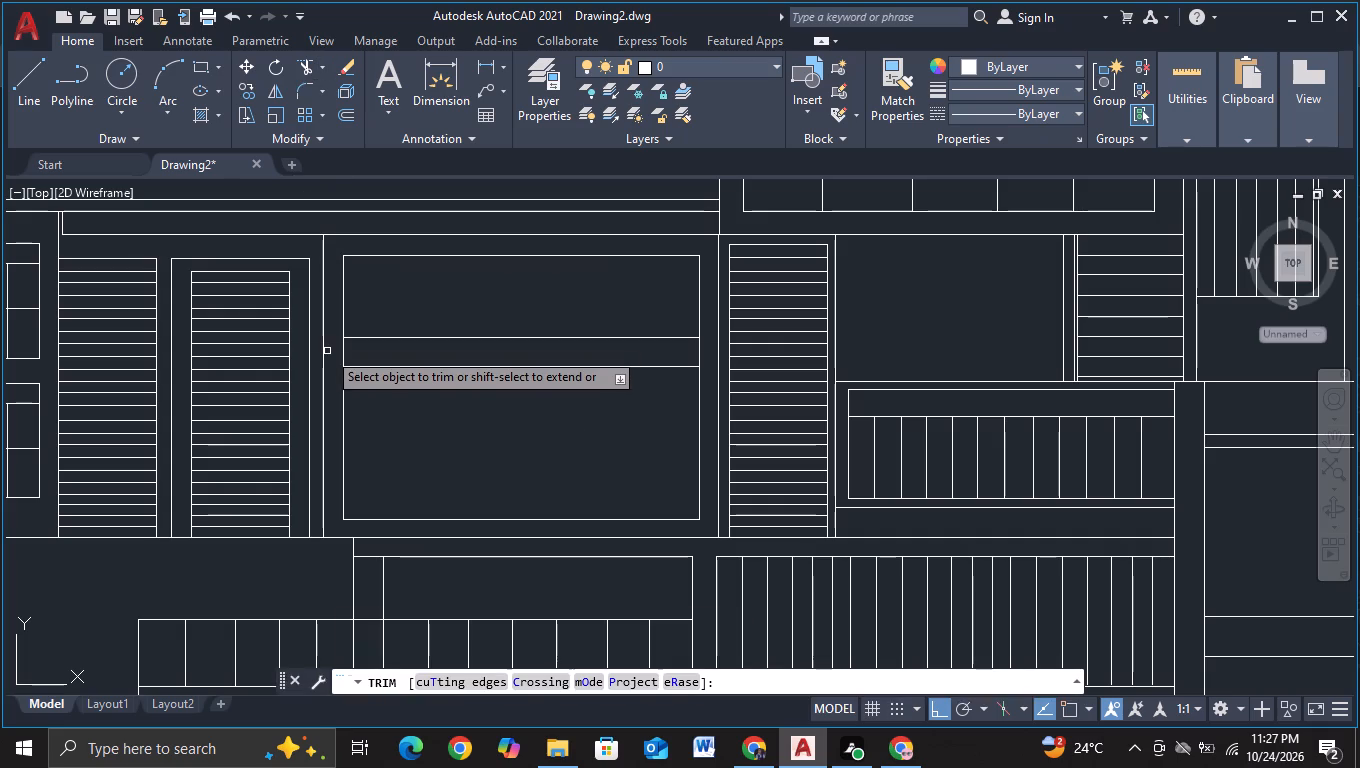
{"action": "left_click", "coordinate": [333, 349]}
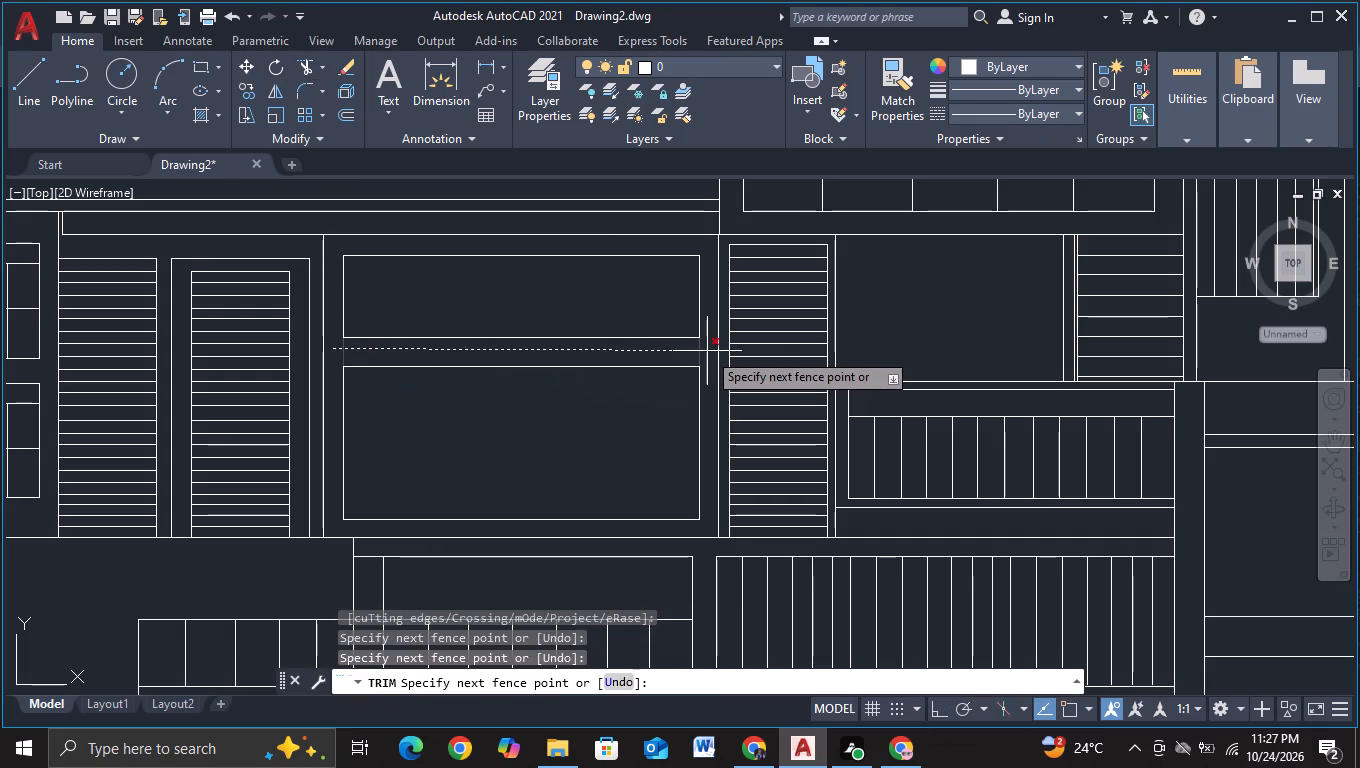
{"action": "left_click", "coordinate": [707, 351]}
{"action": "key", "text": "Escape"}
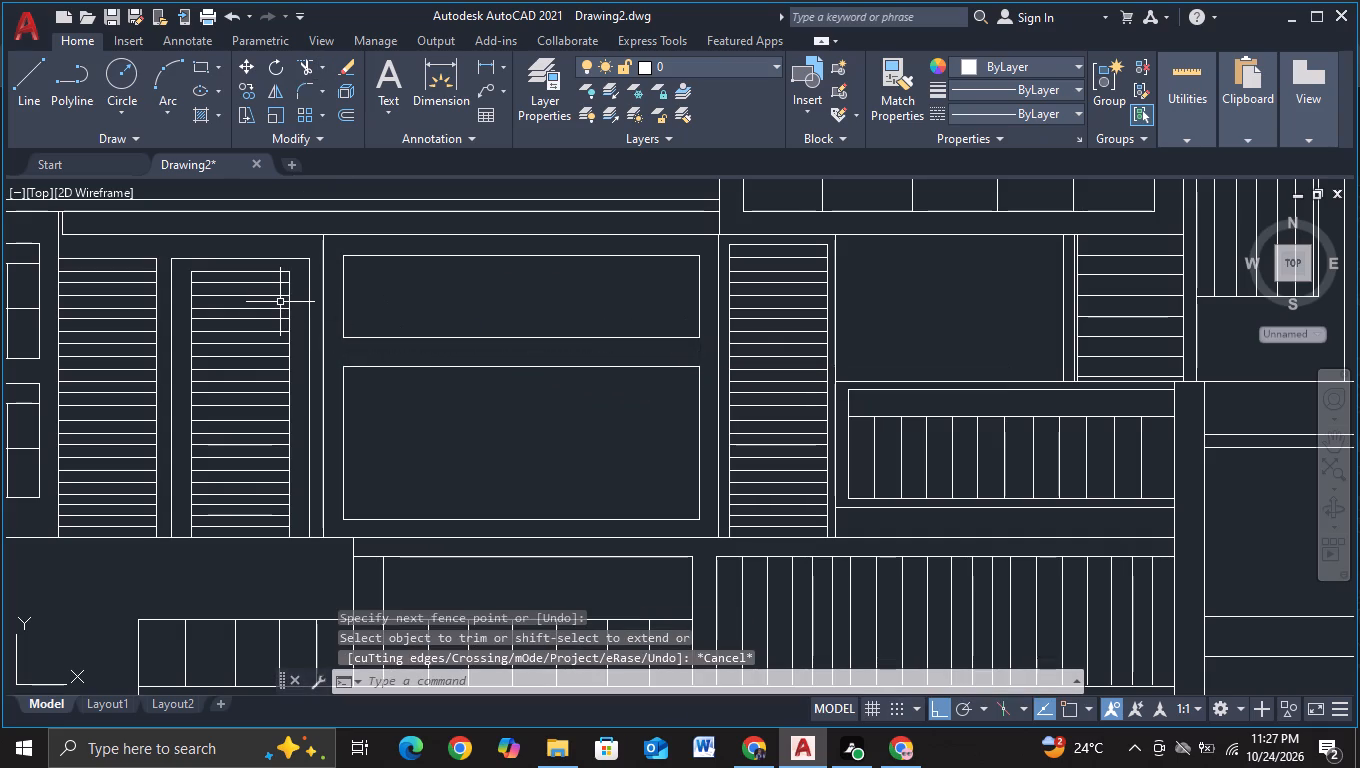
{"action": "key", "text": "Escape"}
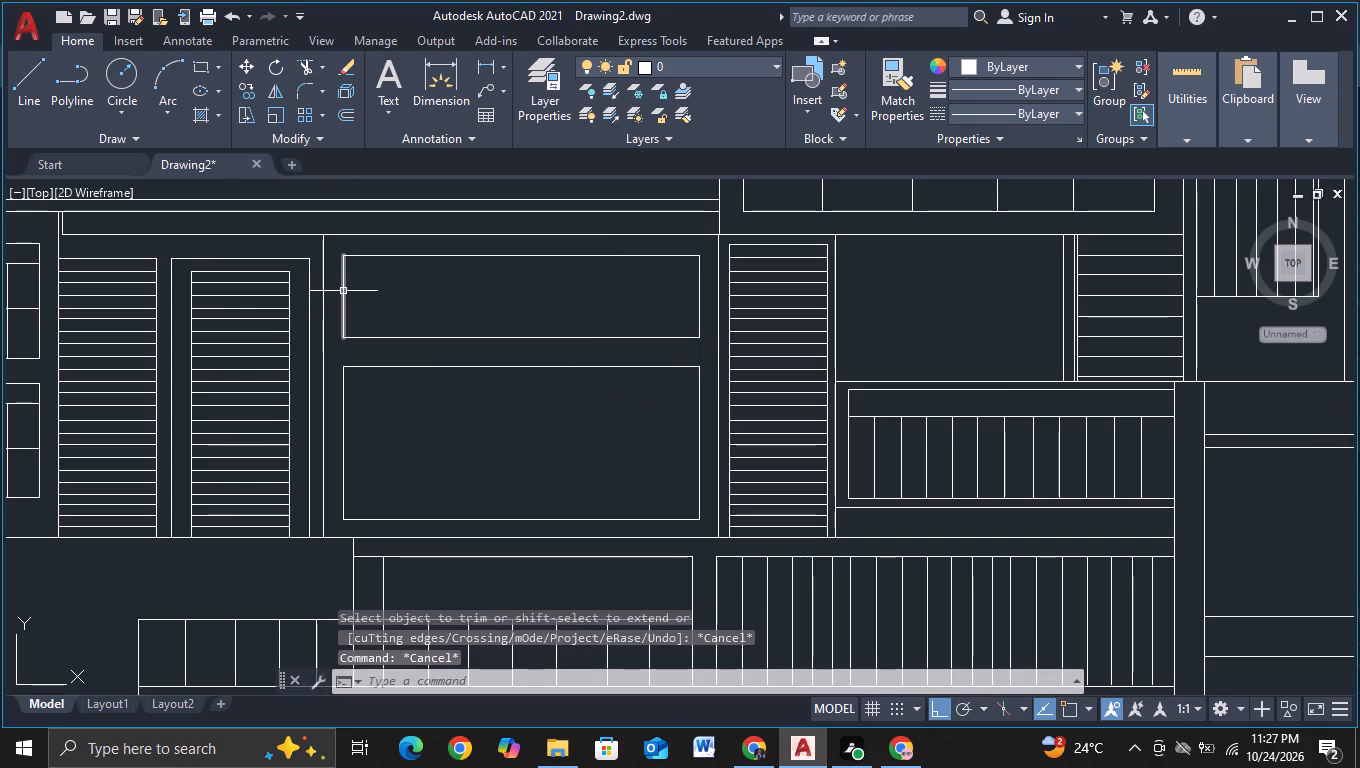
Copy the upper pane's left edge rightward as eight vertical dividers about 2 units apart.
{"action": "left_click", "coordinate": [343, 291]}
{"action": "key", "text": "c"}
{"action": "double_click", "coordinate": [413, 351]}
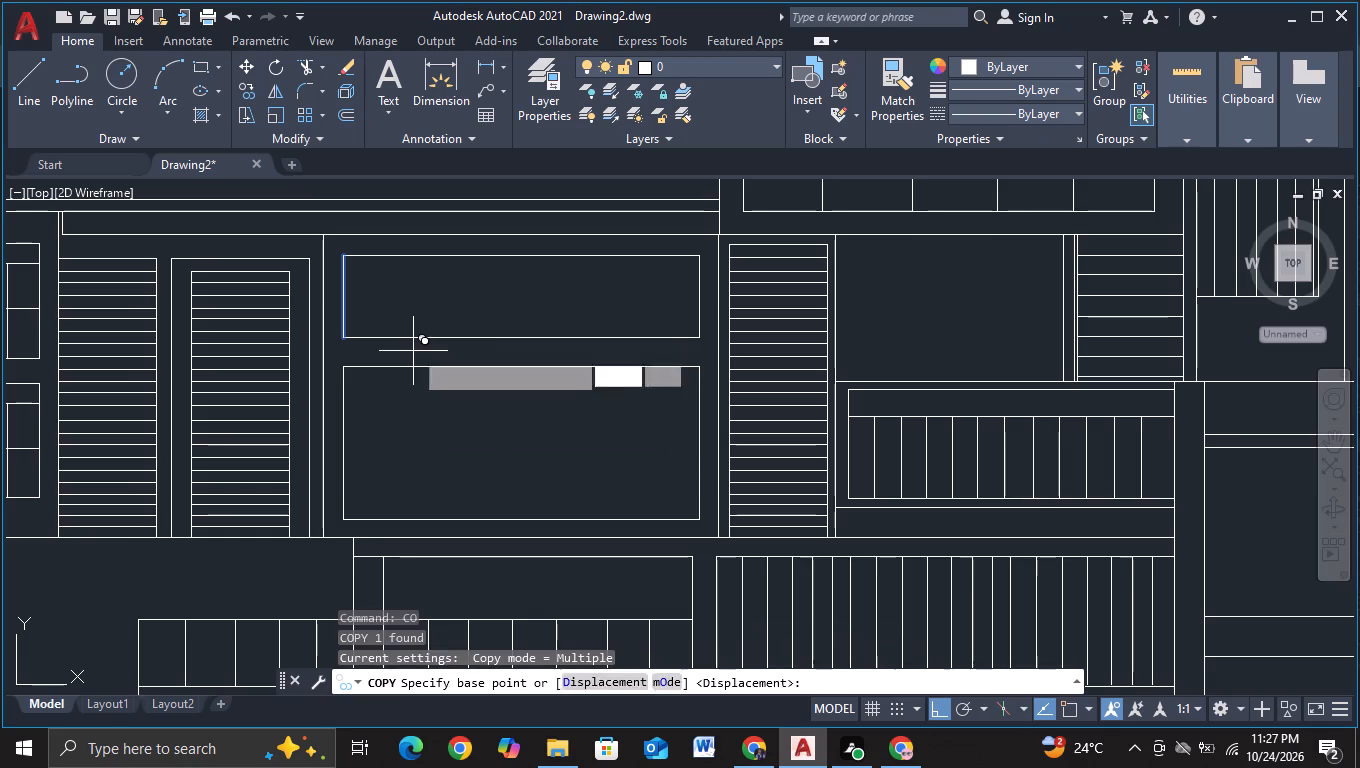
{"action": "left_click", "coordinate": [460, 351]}
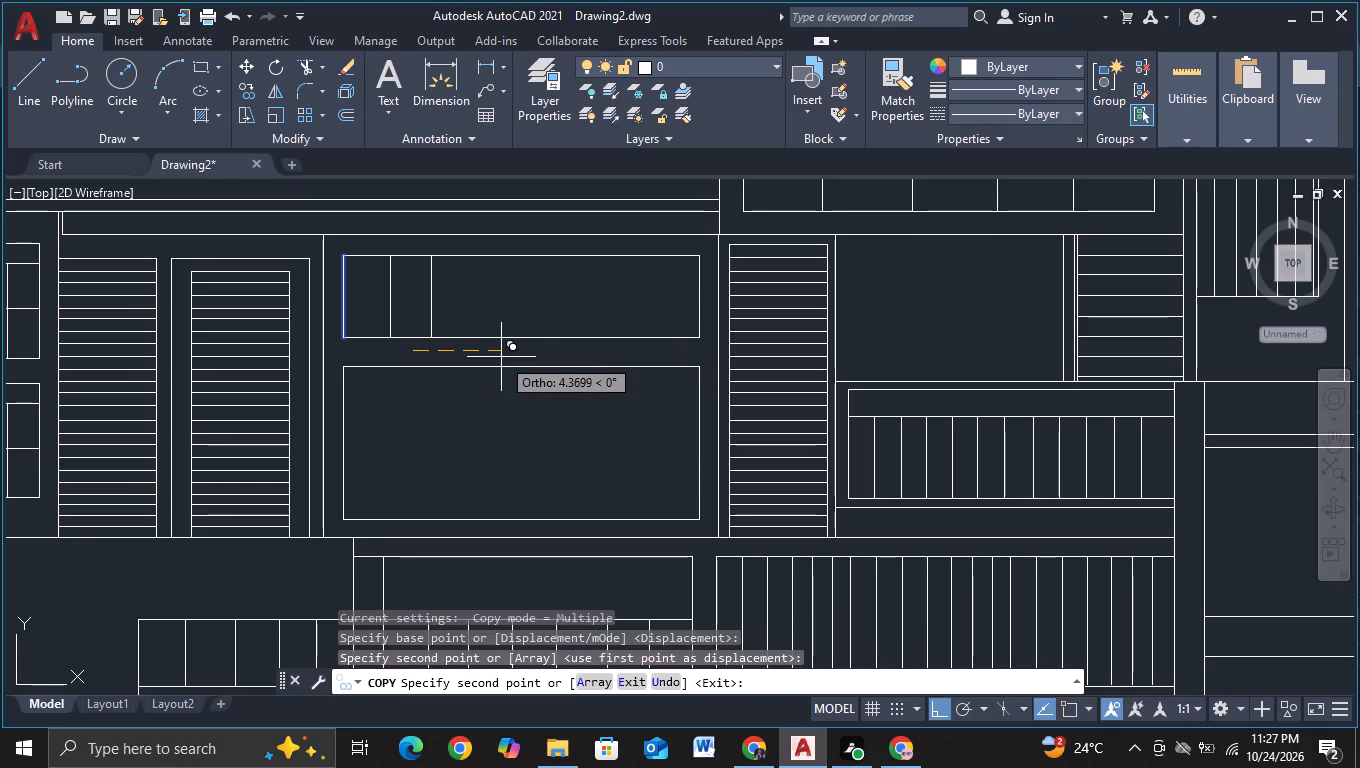
{"action": "left_click", "coordinate": [501, 357]}
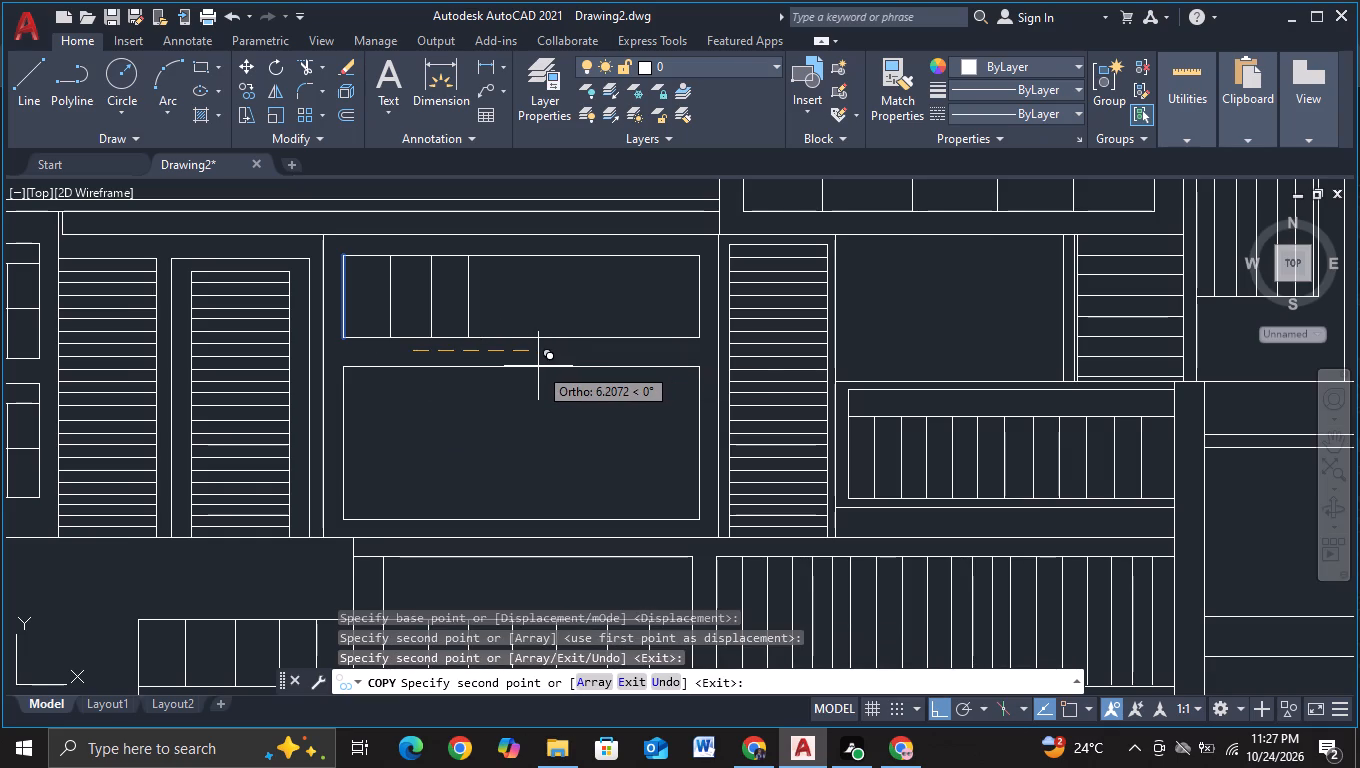
{"action": "left_click", "coordinate": [541, 367]}
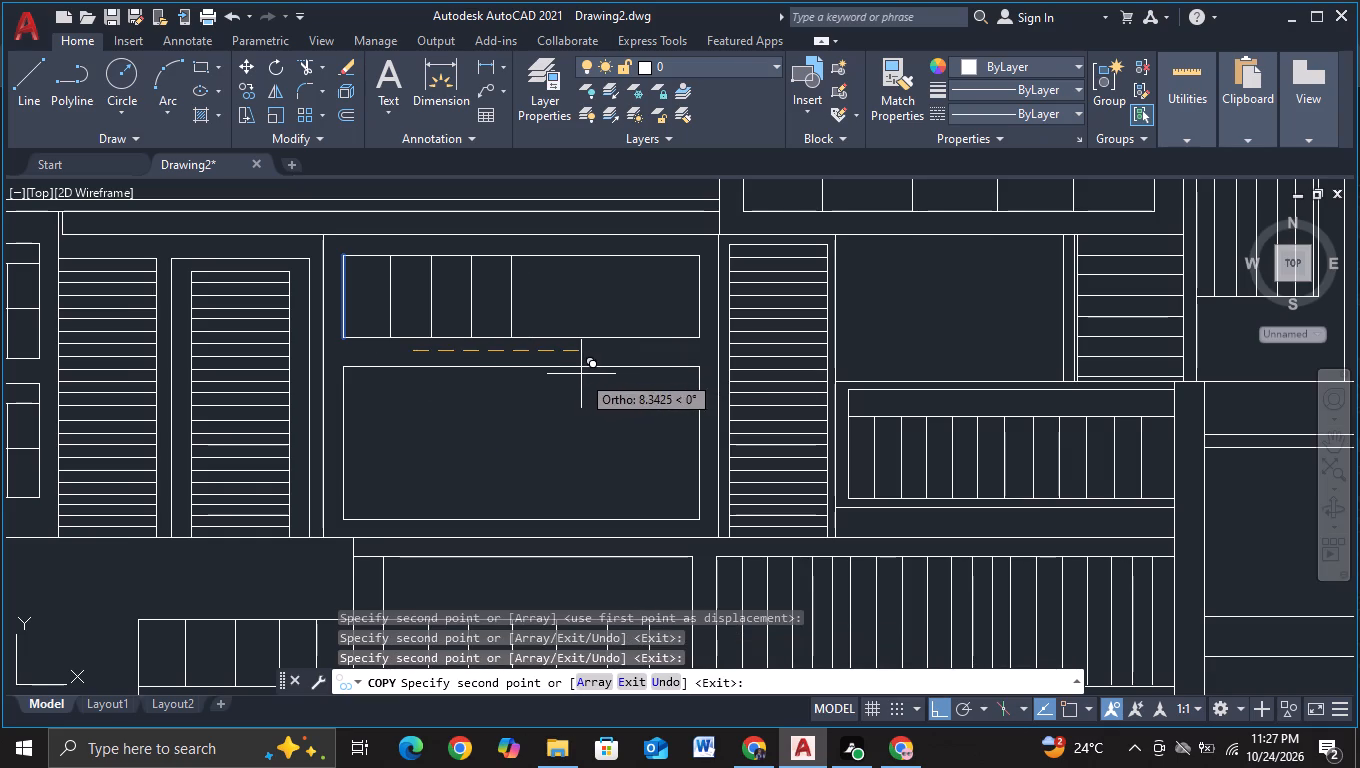
{"action": "left_click", "coordinate": [581, 374]}
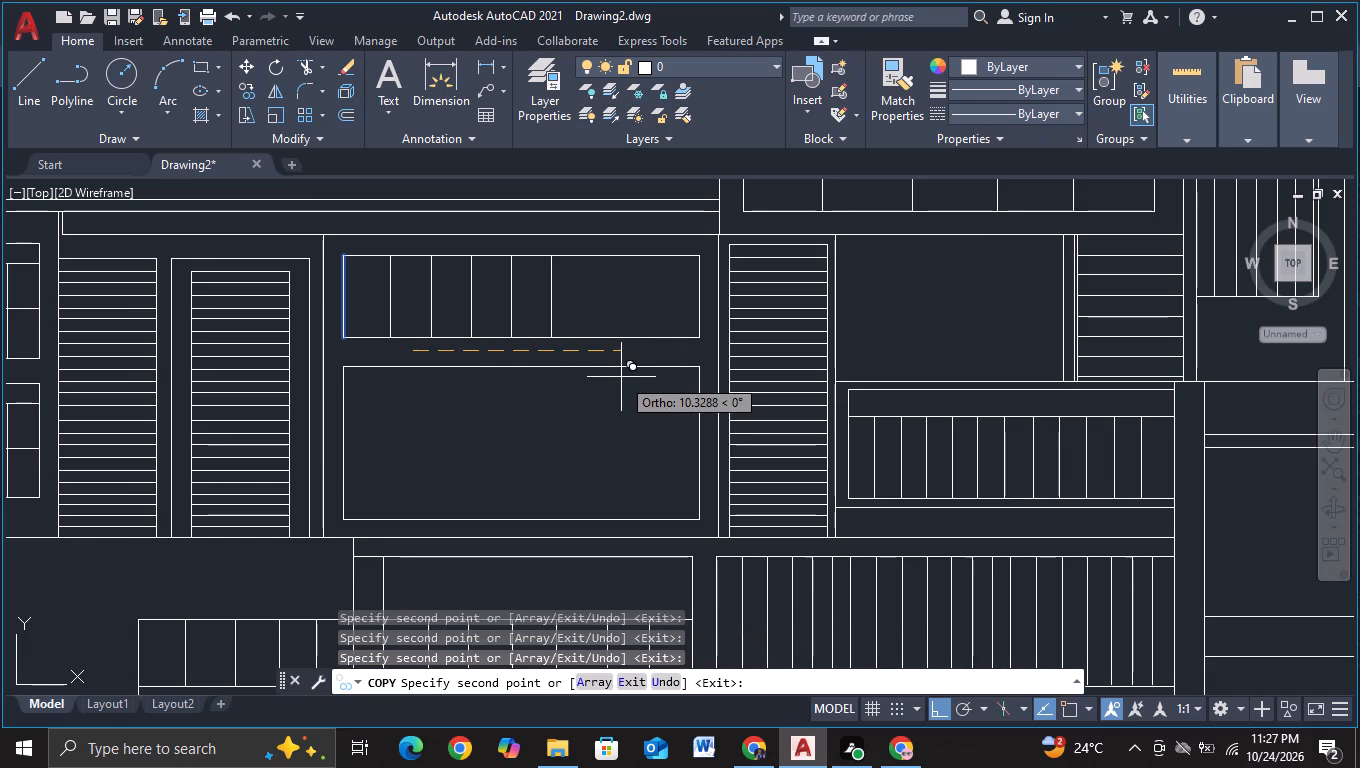
{"action": "left_click", "coordinate": [621, 377]}
{"action": "left_click", "coordinate": [658, 382]}
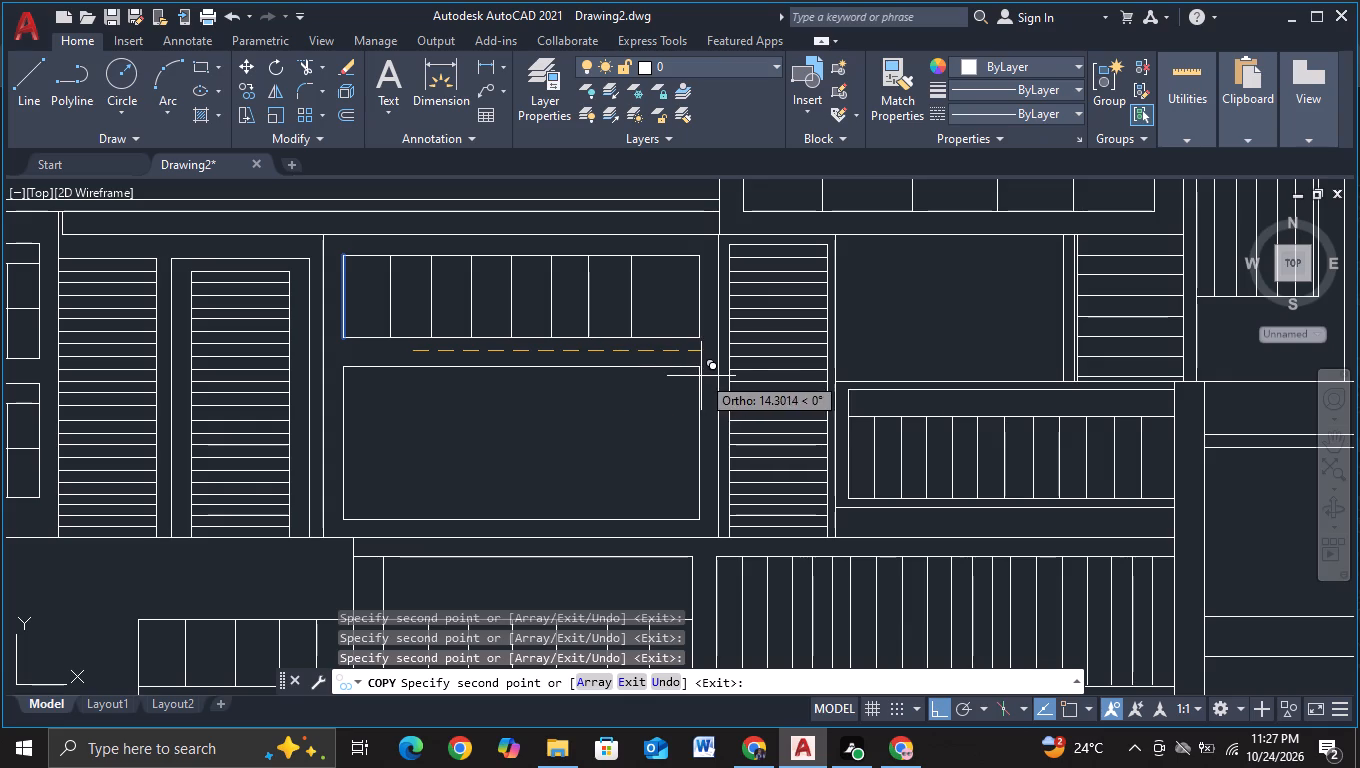
{"action": "left_click", "coordinate": [701, 376]}
{"action": "left_click", "coordinate": [736, 380]}
{"action": "key", "text": "Escape"}
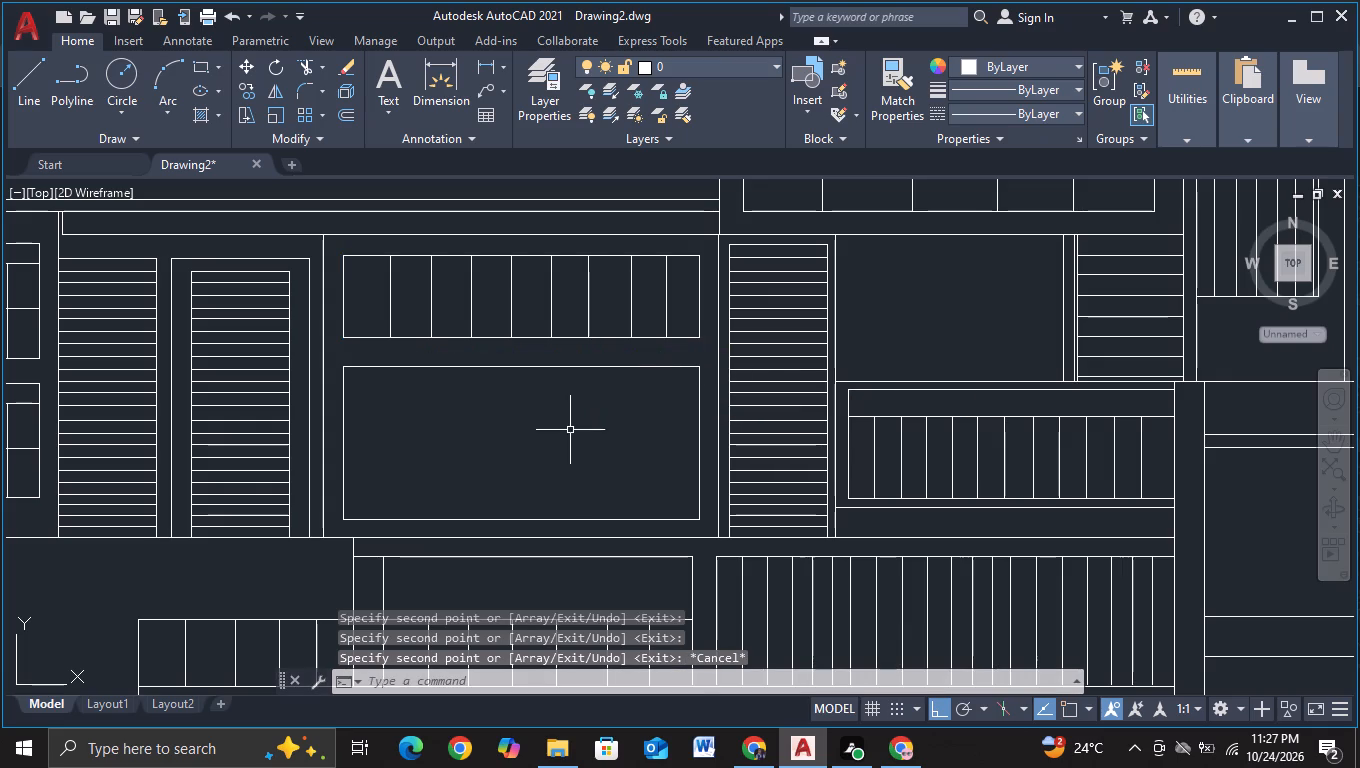
Copy the lower pane's left edge rightward as seven vertical dividers about 2.2 units apart.
{"action": "middle_click_drag", "start_coordinate": [570, 431], "coordinate": [588, 358]}
{"action": "left_click", "coordinate": [360, 377]}
{"action": "key", "text": "c"}
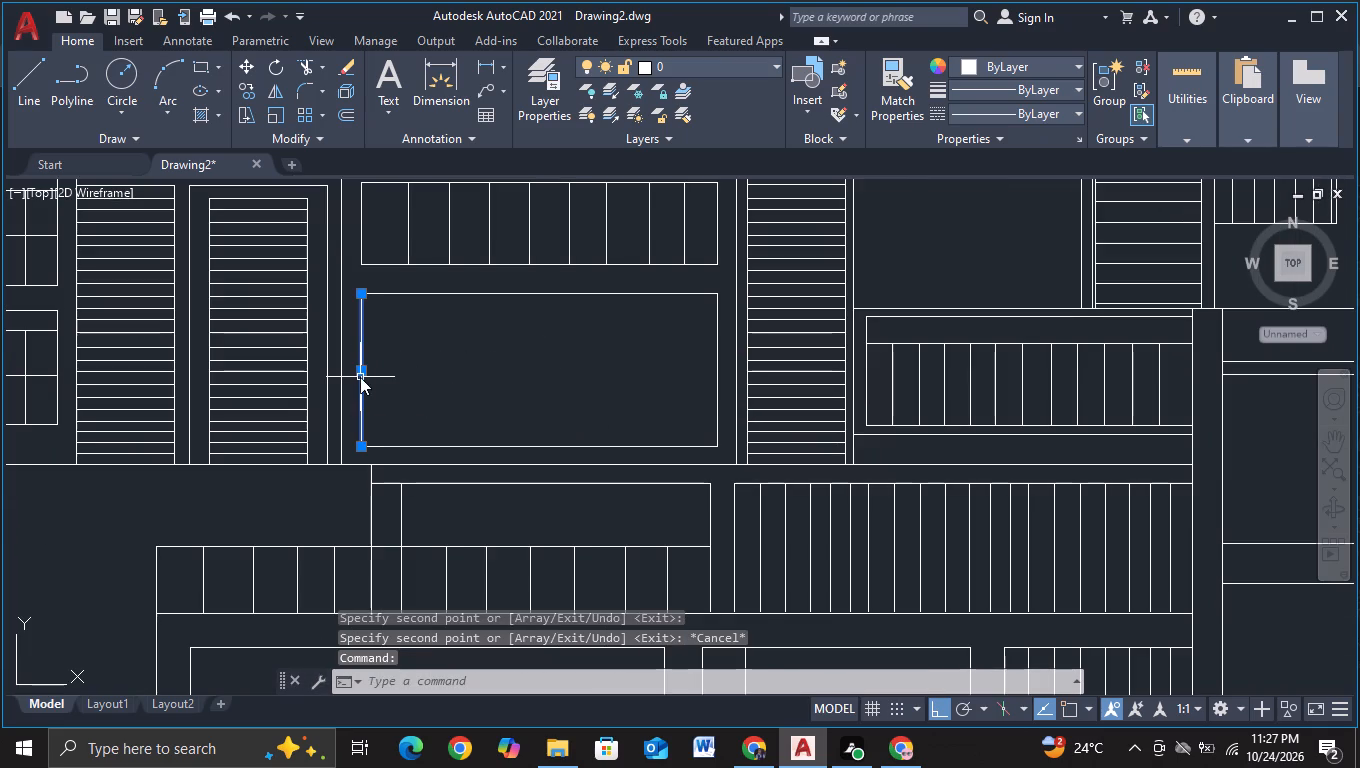
{"action": "left_click", "coordinate": [473, 437]}
{"action": "left_click", "coordinate": [478, 380]}
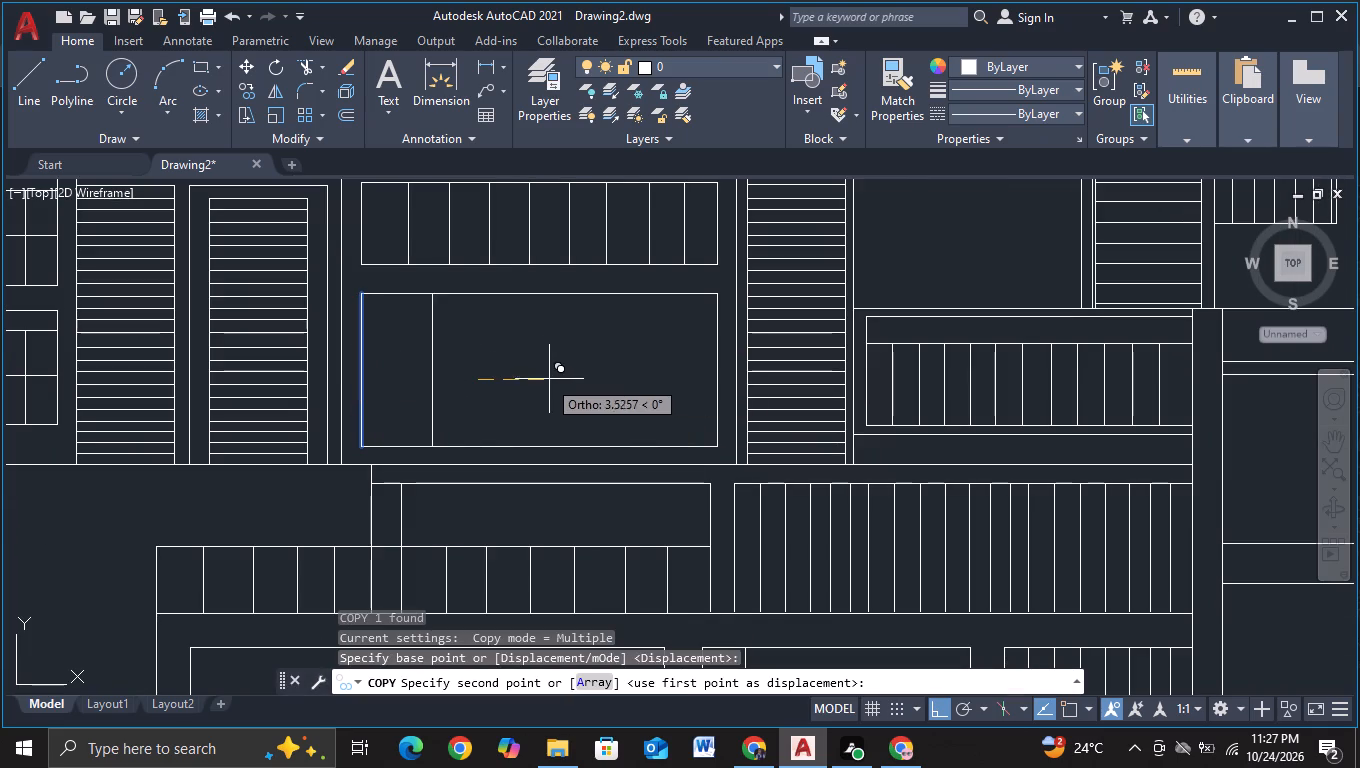
{"action": "left_click", "coordinate": [528, 377]}
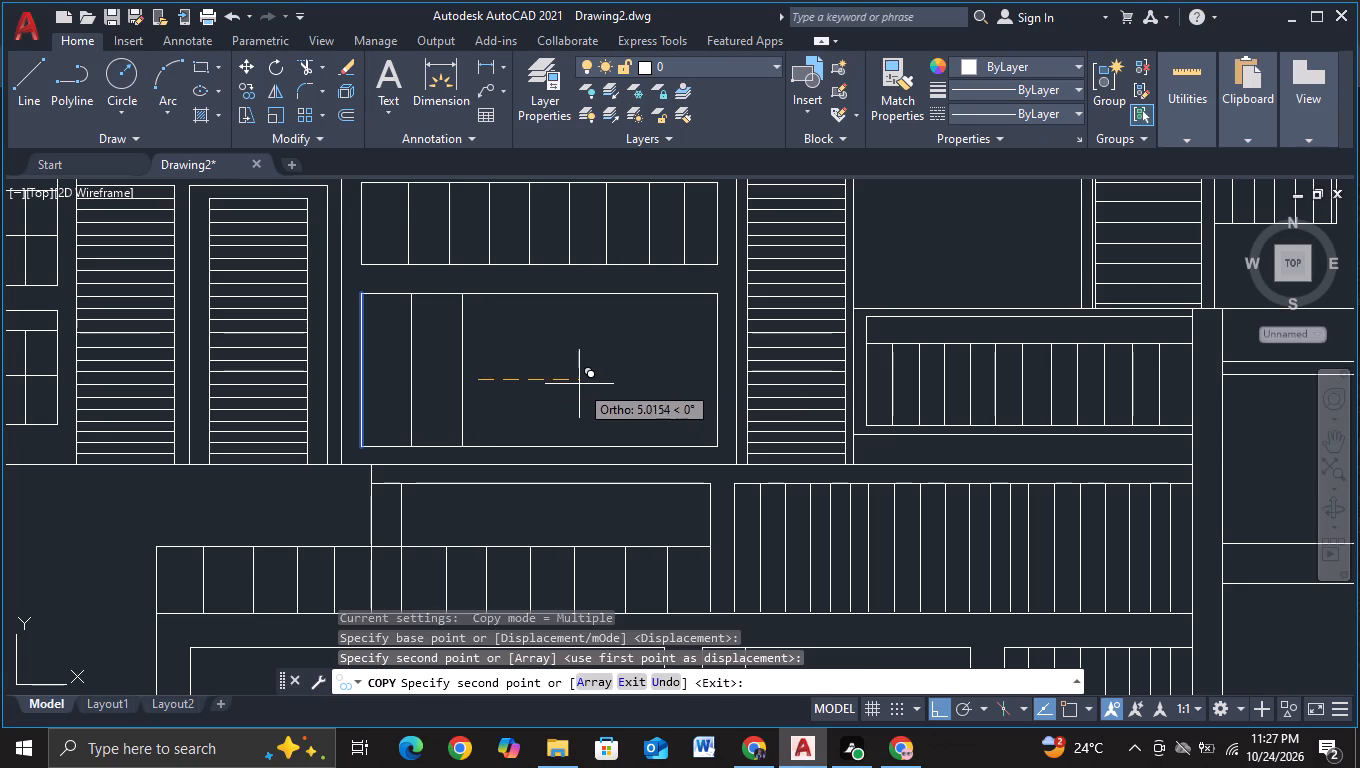
{"action": "left_click", "coordinate": [576, 384]}
{"action": "left_click", "coordinate": [617, 385]}
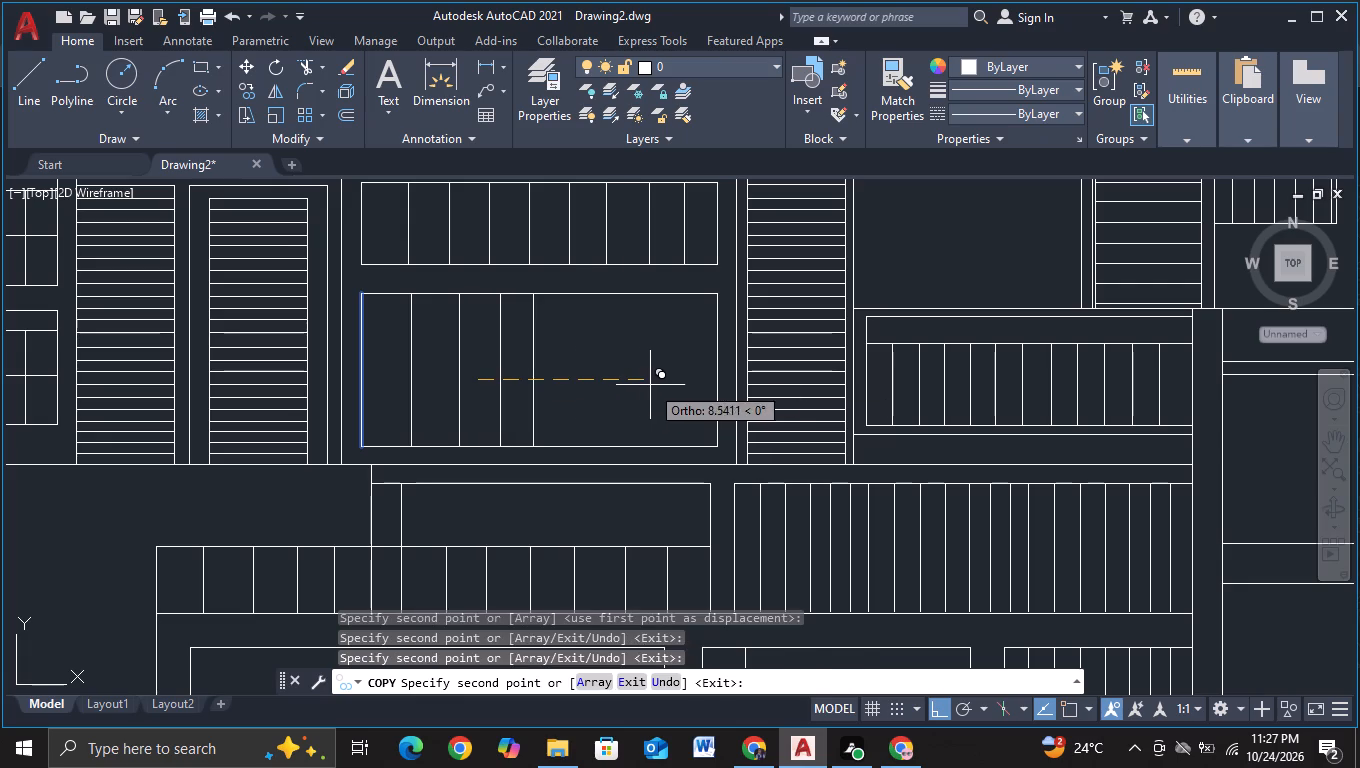
{"action": "left_click", "coordinate": [661, 390]}
{"action": "left_click", "coordinate": [703, 392]}
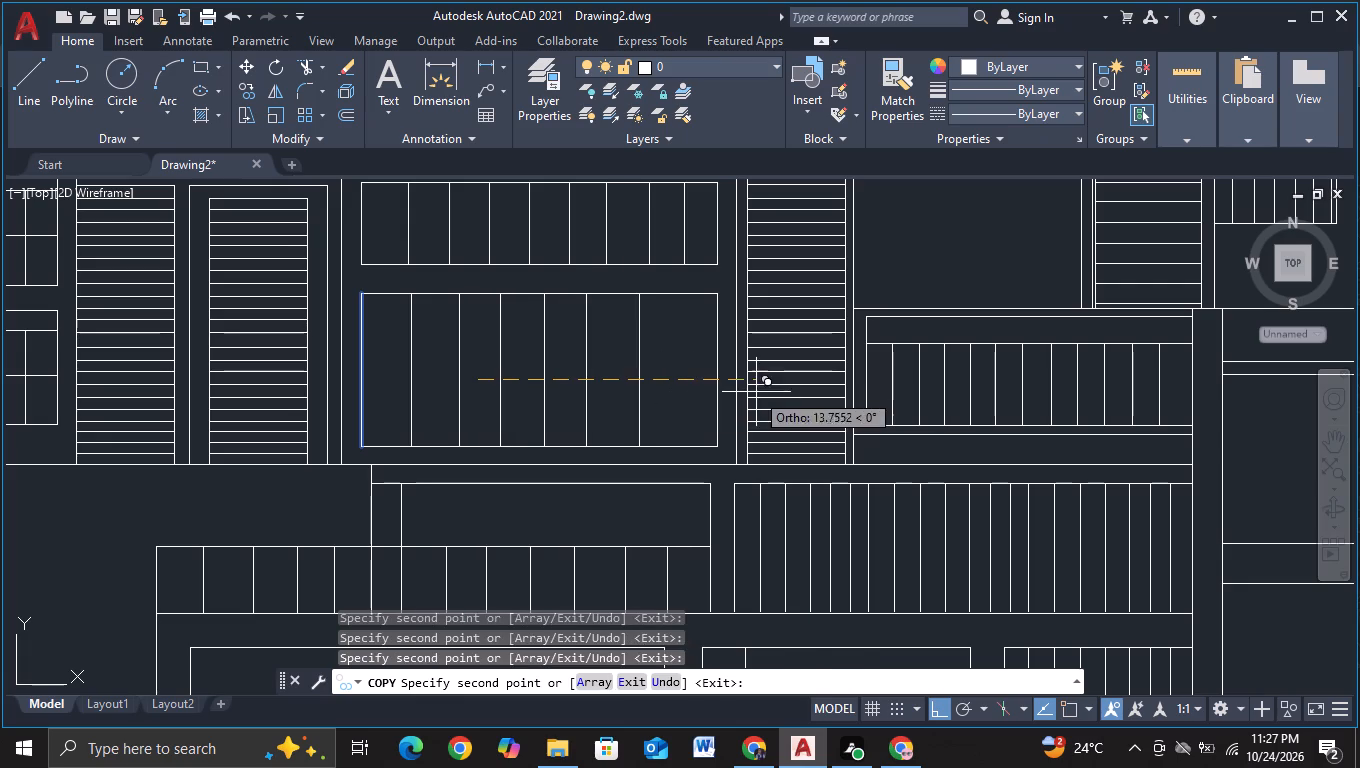
{"action": "left_click", "coordinate": [747, 397]}
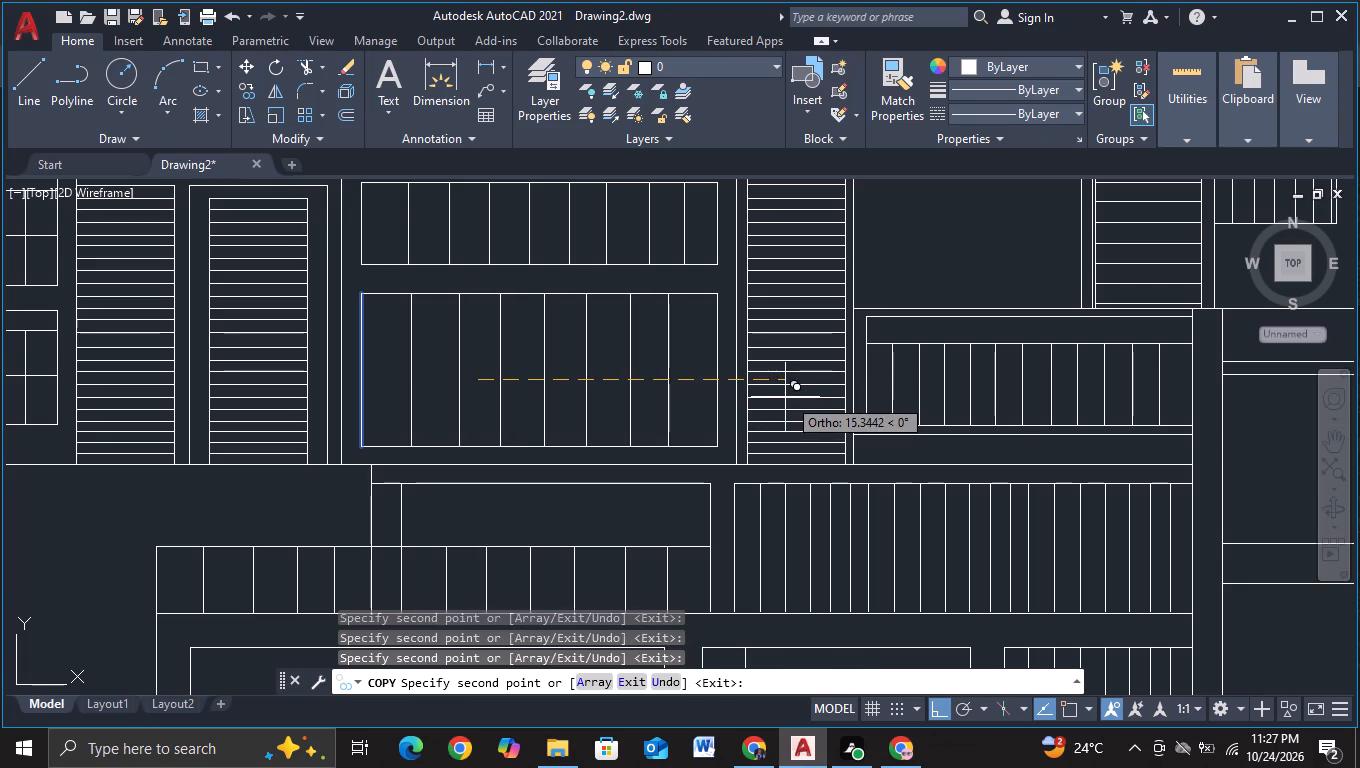
{"action": "left_click", "coordinate": [788, 397]}
{"action": "key", "text": "Escape"}
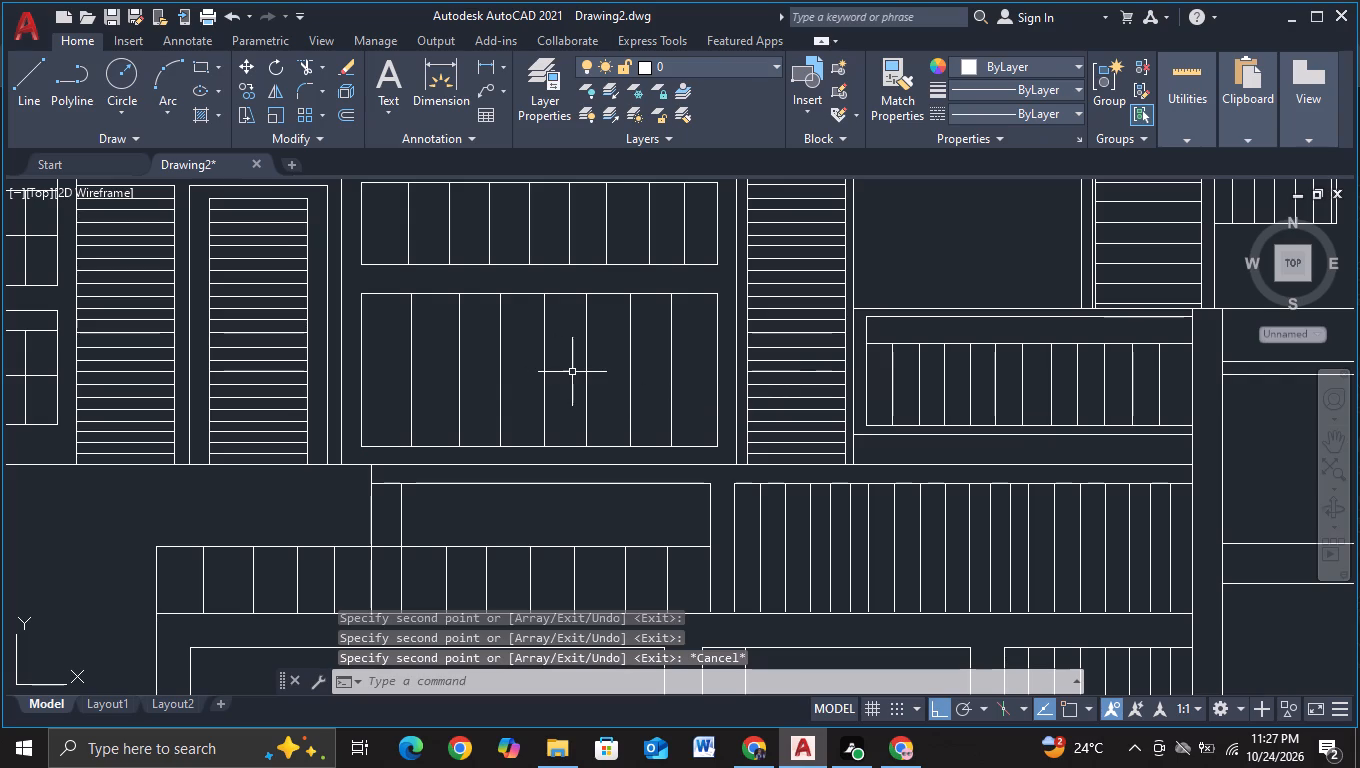
Draw a vertical line about 8.5 units long across the blank central band, just left of the four-by-four grid window, overshooting both edges.
{"action": "scroll", "coordinate": [536, 357], "scroll_direction": "down", "scroll_amount": 1}
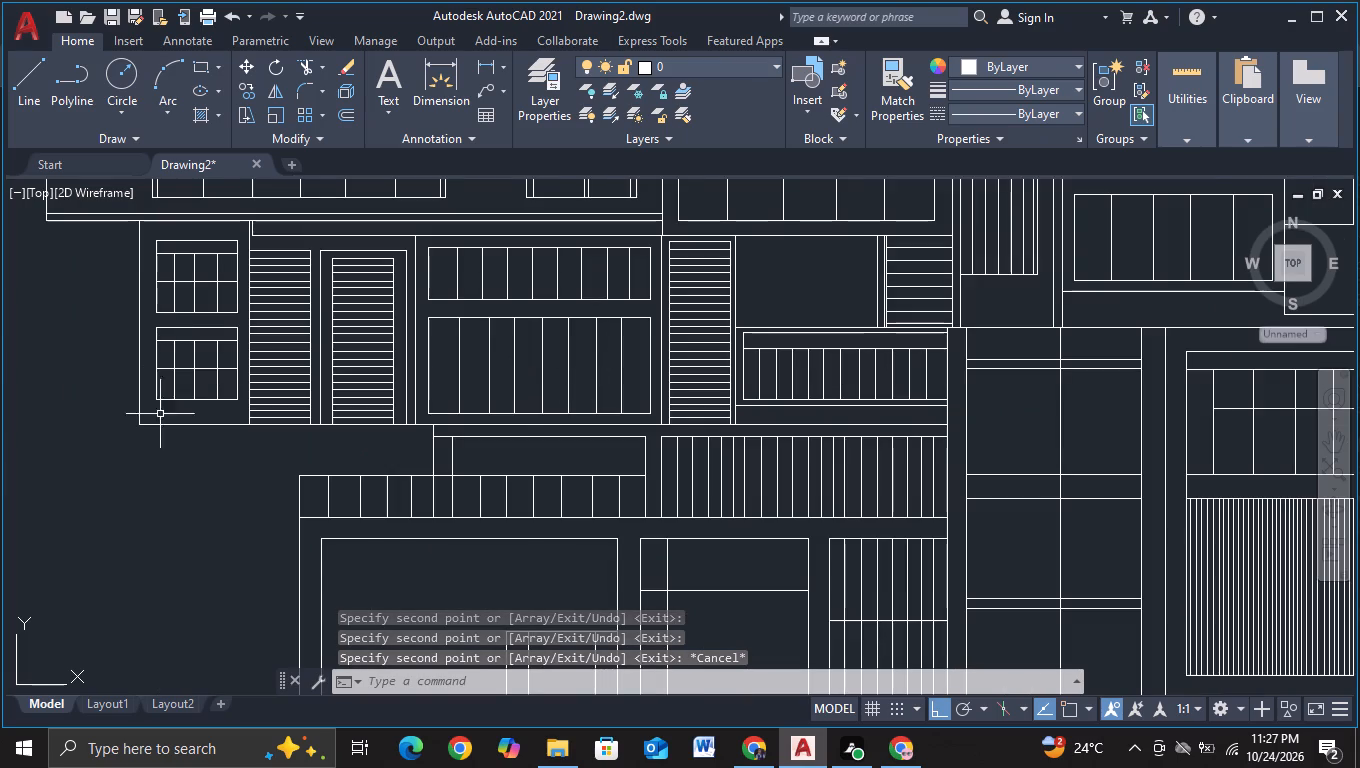
{"action": "middle_click_drag", "start_coordinate": [180, 474], "coordinate": [158, 591]}
{"action": "scroll", "coordinate": [549, 392], "scroll_direction": "down", "scroll_amount": 2}
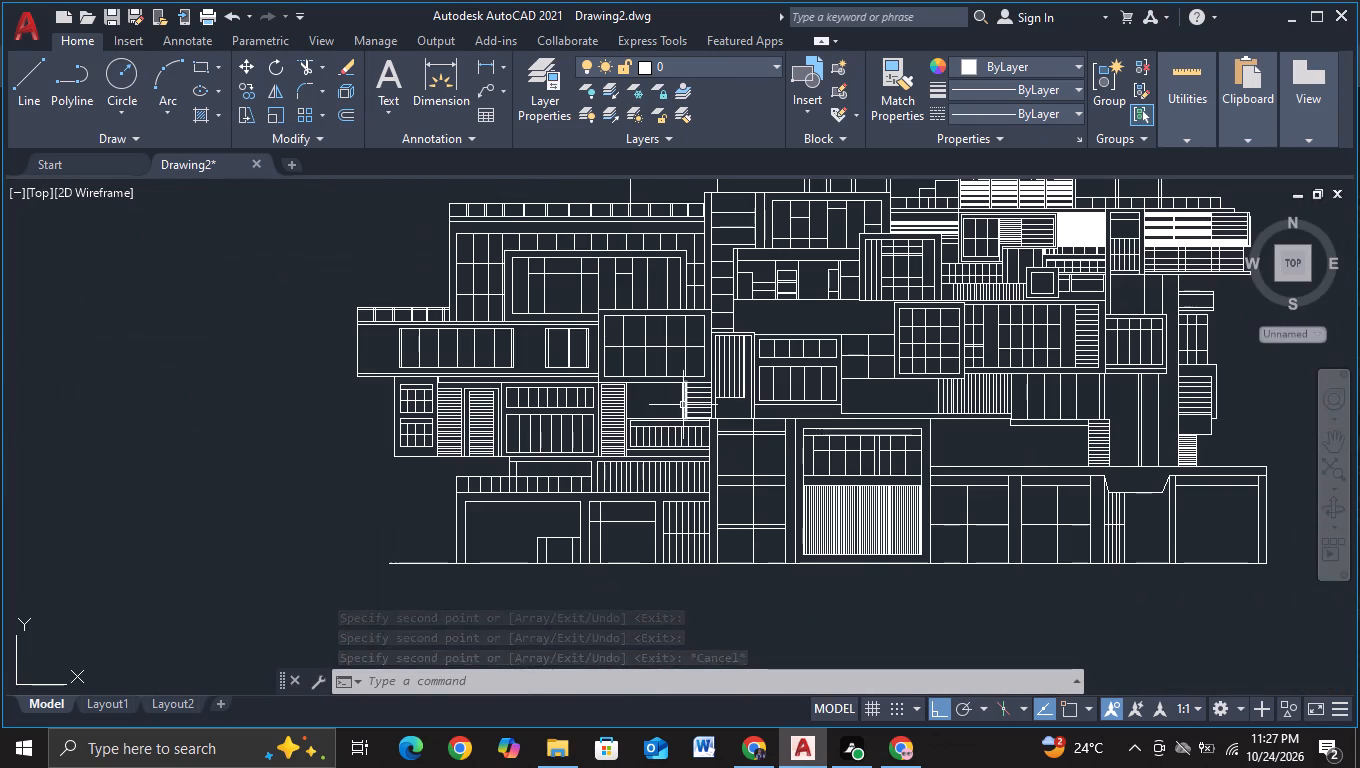
{"action": "middle_click_drag", "start_coordinate": [666, 402], "coordinate": [481, 395]}
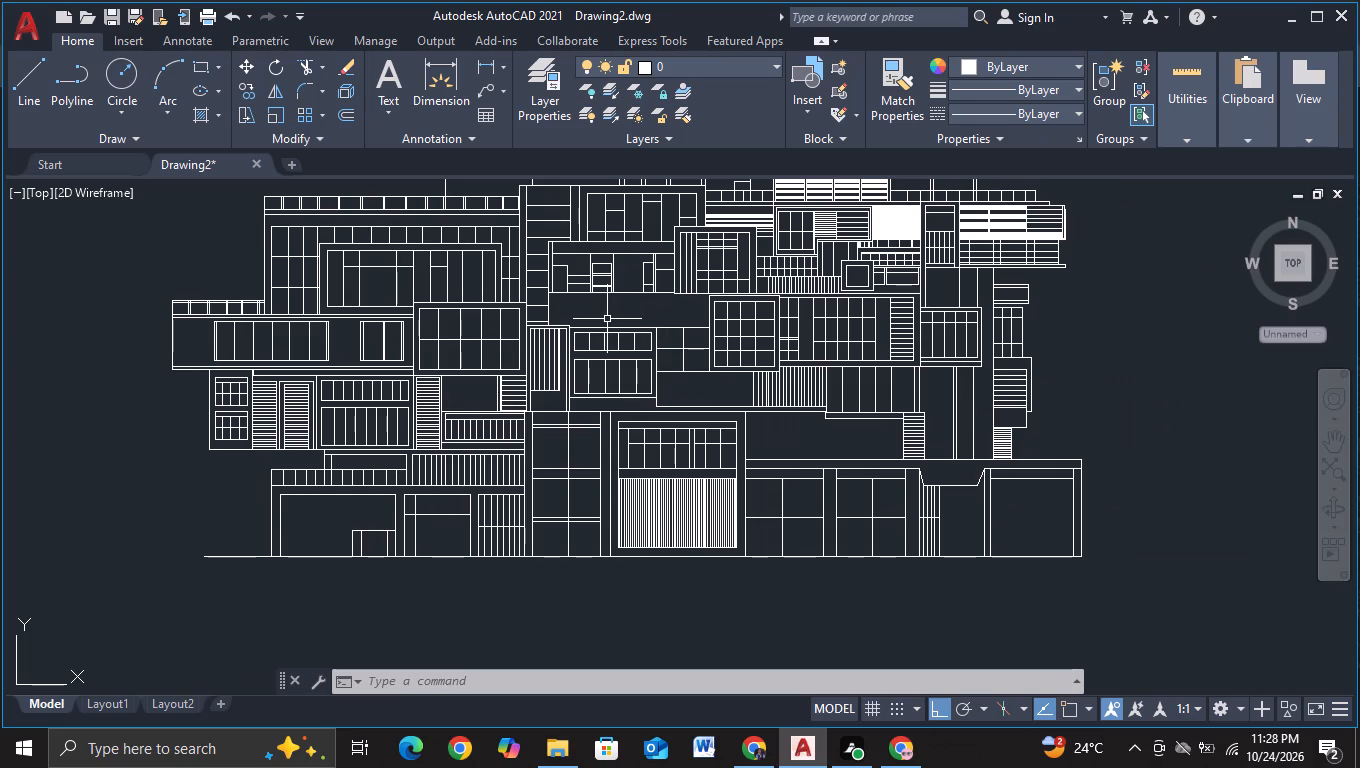
{"action": "scroll", "coordinate": [607, 318], "scroll_direction": "up", "scroll_amount": 2}
{"action": "middle_click_drag", "start_coordinate": [654, 315], "coordinate": [635, 368]}
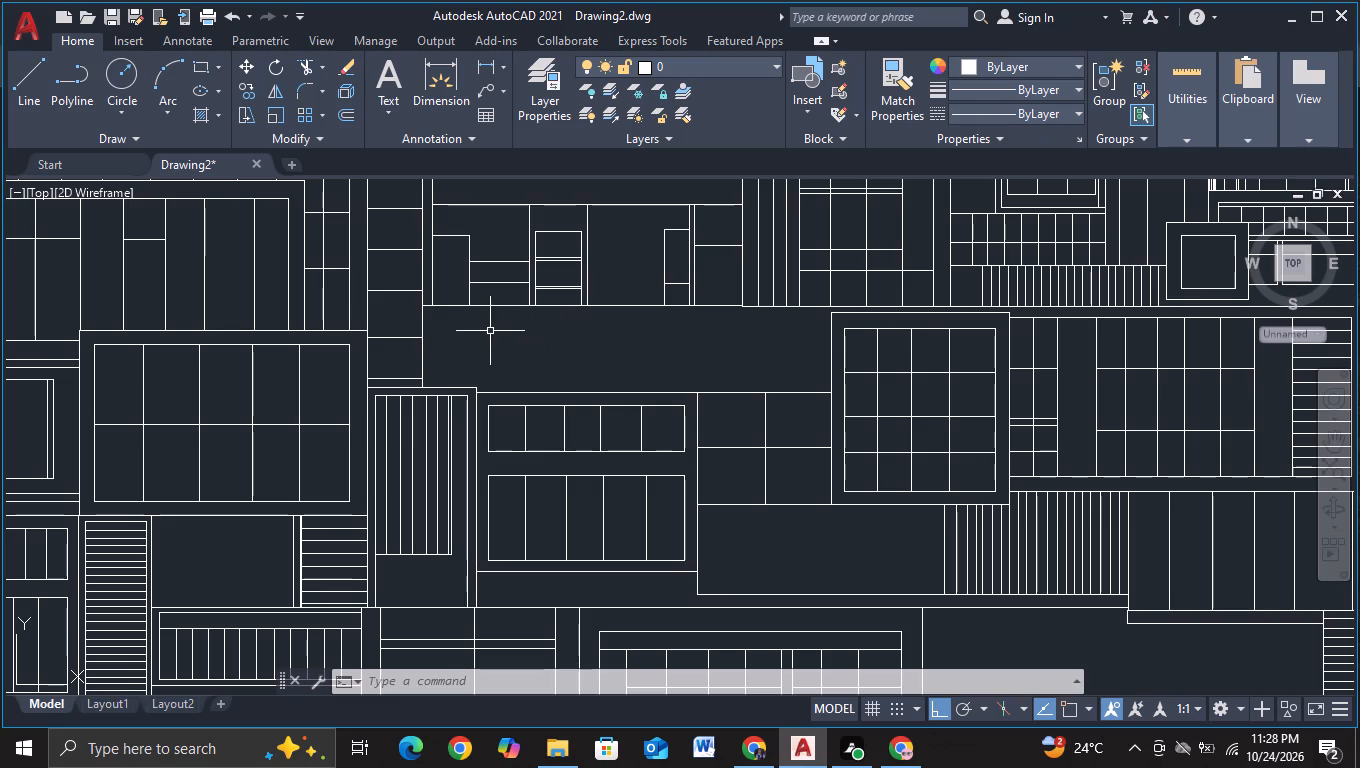
{"action": "left_click", "coordinate": [34, 88]}
{"action": "scroll", "coordinate": [809, 390], "scroll_direction": "up", "scroll_amount": 2}
{"action": "left_click", "coordinate": [818, 429]}
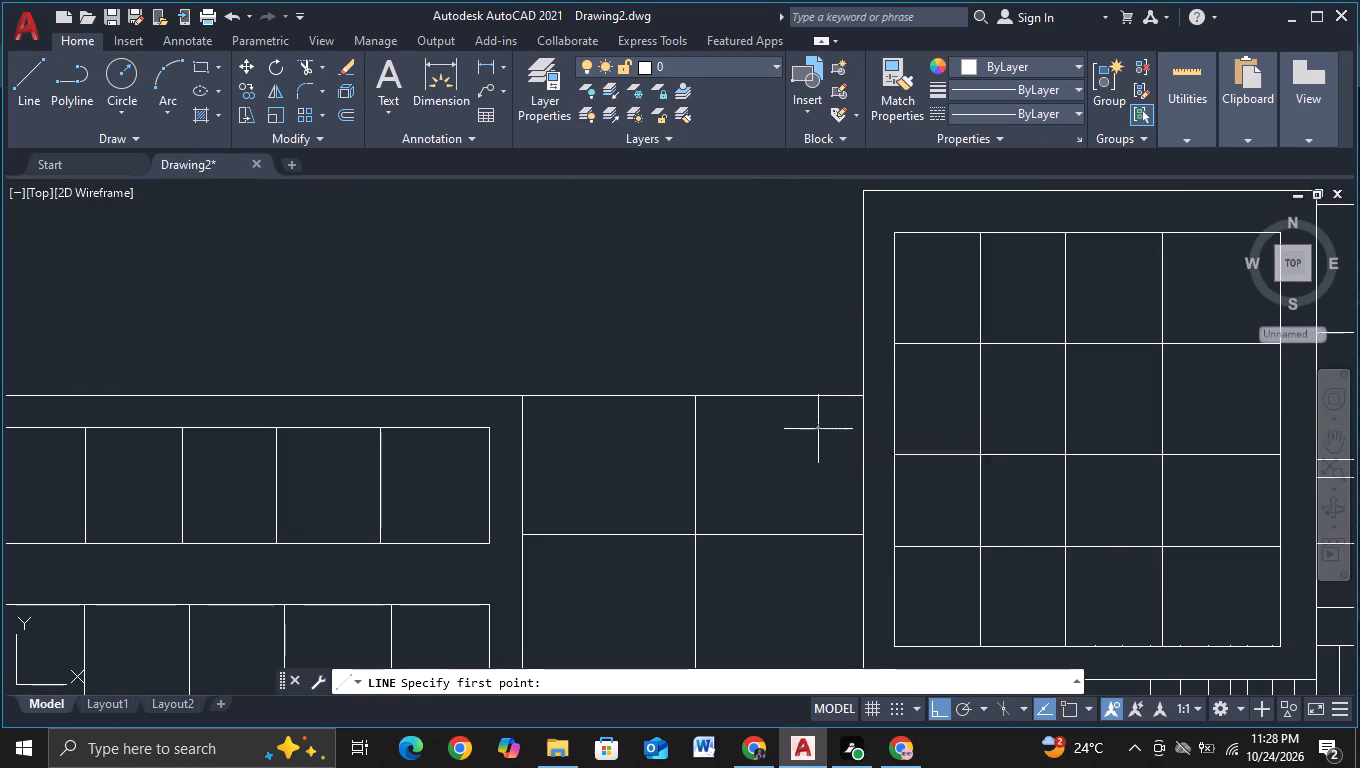
{"action": "middle_click_drag", "start_coordinate": [828, 263], "coordinate": [806, 540]}
{"action": "scroll", "coordinate": [791, 496], "scroll_direction": "up", "scroll_amount": 2}
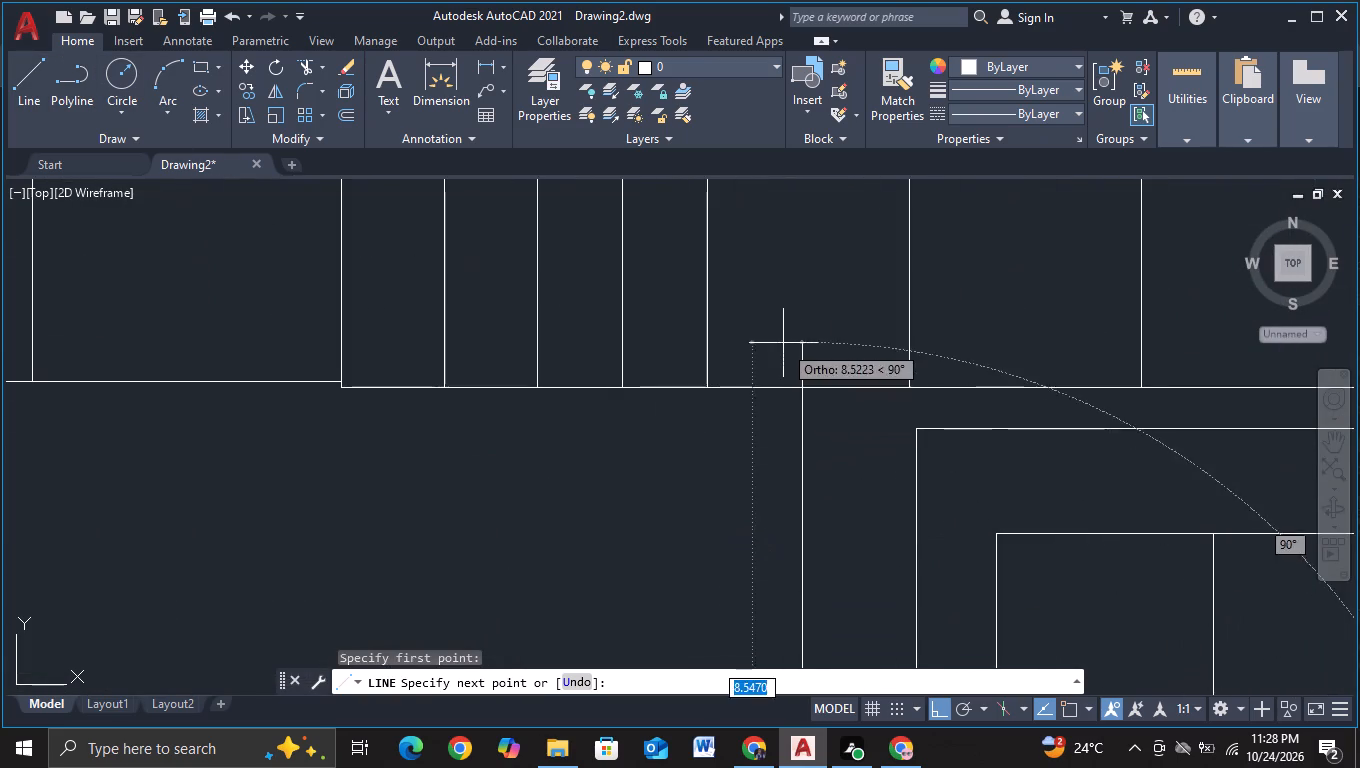
{"action": "left_click", "coordinate": [783, 343]}
{"action": "key", "text": "Escape"}
Trim the new vertical line's ends that extend past the blank band's upper and lower edges.
{"action": "left_click", "coordinate": [311, 66]}
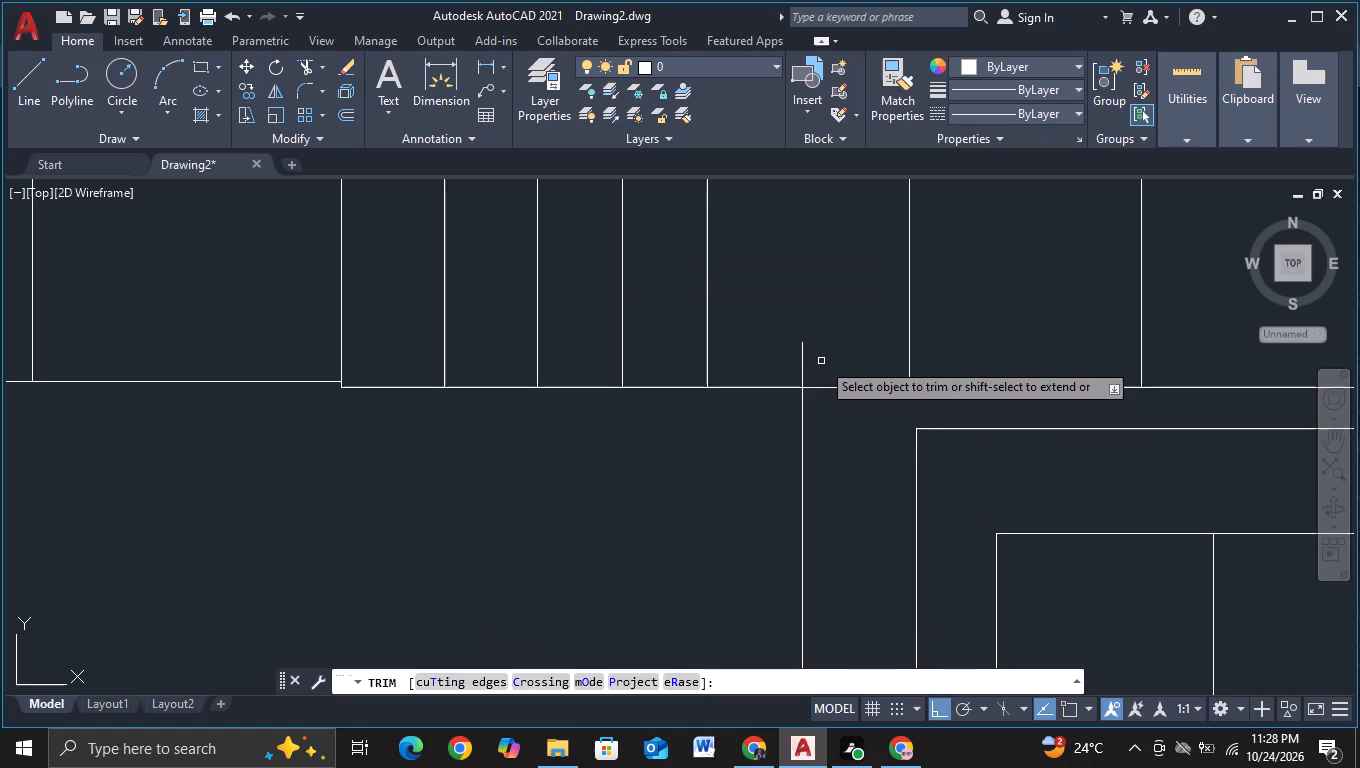
{"action": "left_click", "coordinate": [821, 357]}
{"action": "left_click", "coordinate": [786, 357]}
{"action": "scroll", "coordinate": [808, 513], "scroll_direction": "down", "scroll_amount": 2}
{"action": "middle_click_drag", "start_coordinate": [811, 548], "coordinate": [809, 298]}
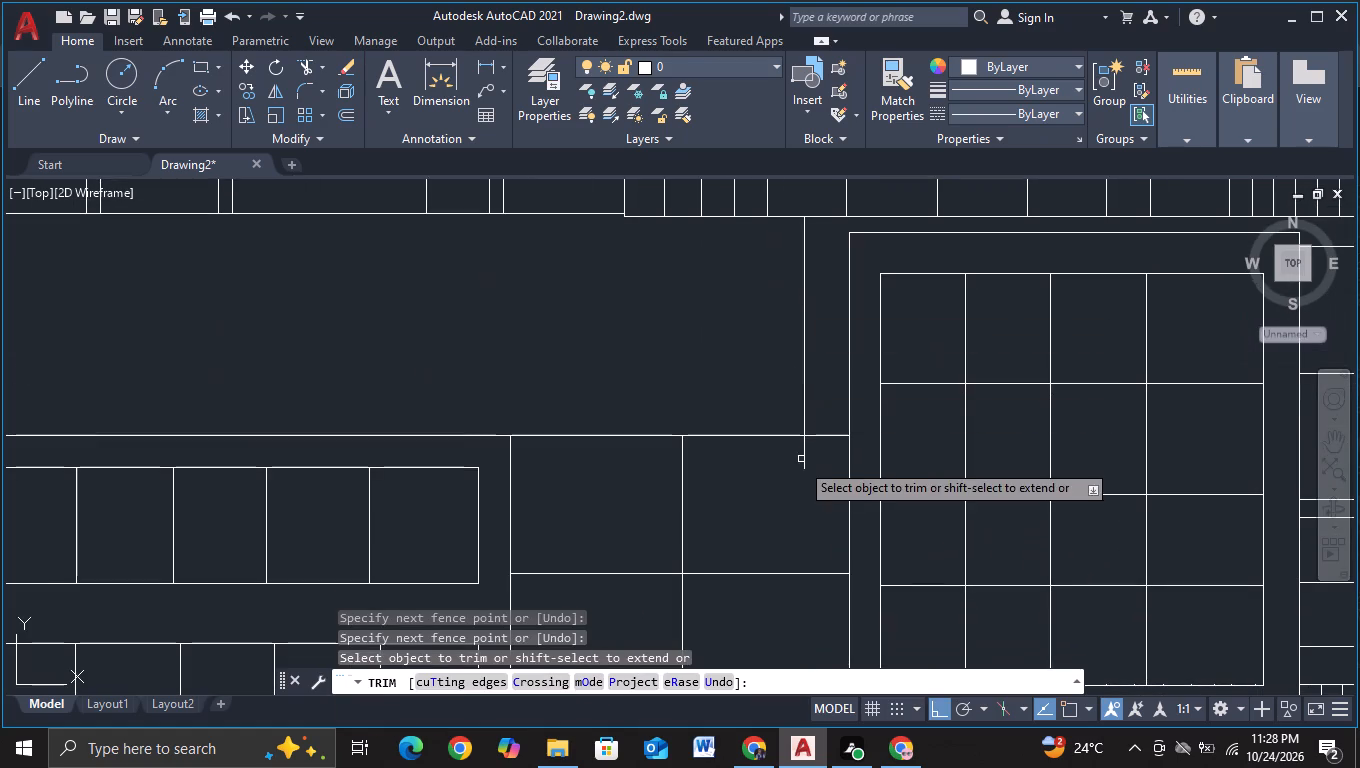
{"action": "left_click", "coordinate": [803, 466]}
{"action": "scroll", "coordinate": [781, 483], "scroll_direction": "down", "scroll_amount": 1}
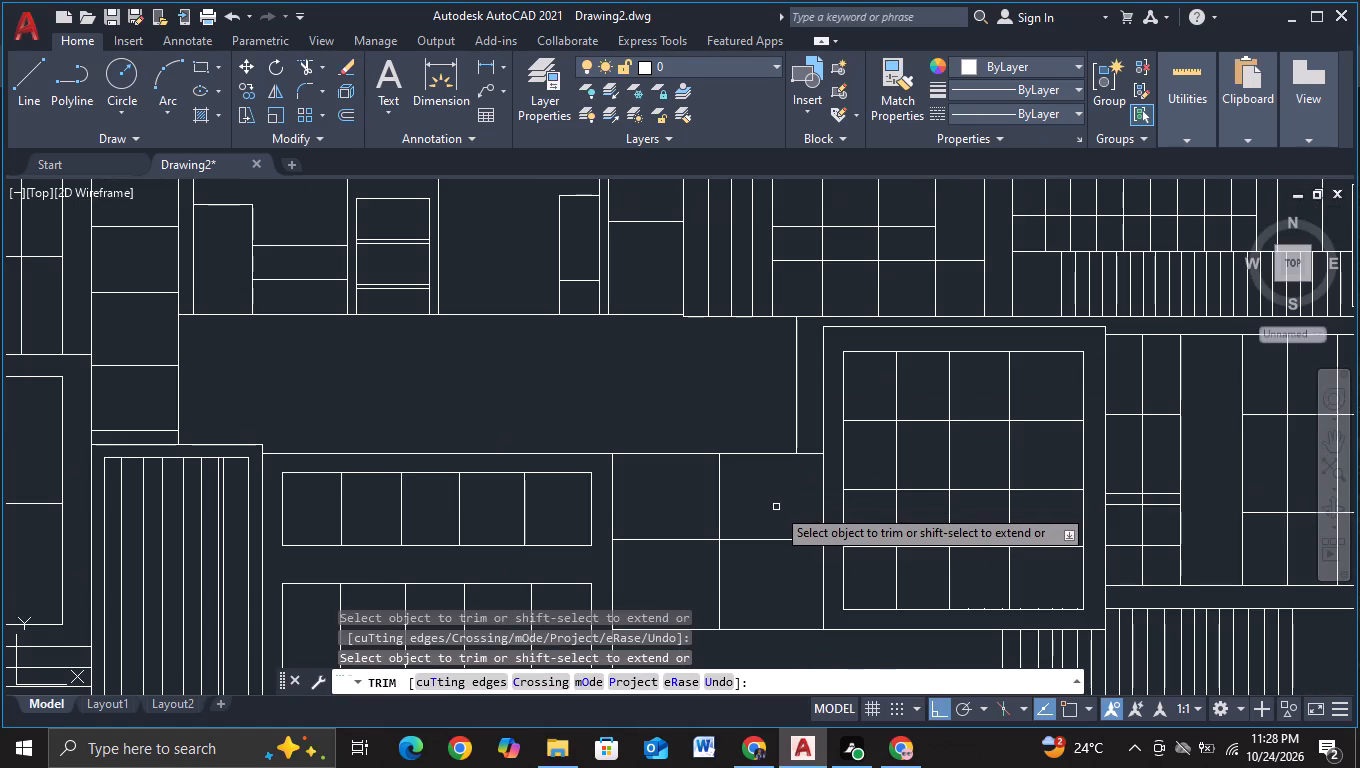
{"action": "key", "text": "Escape"}
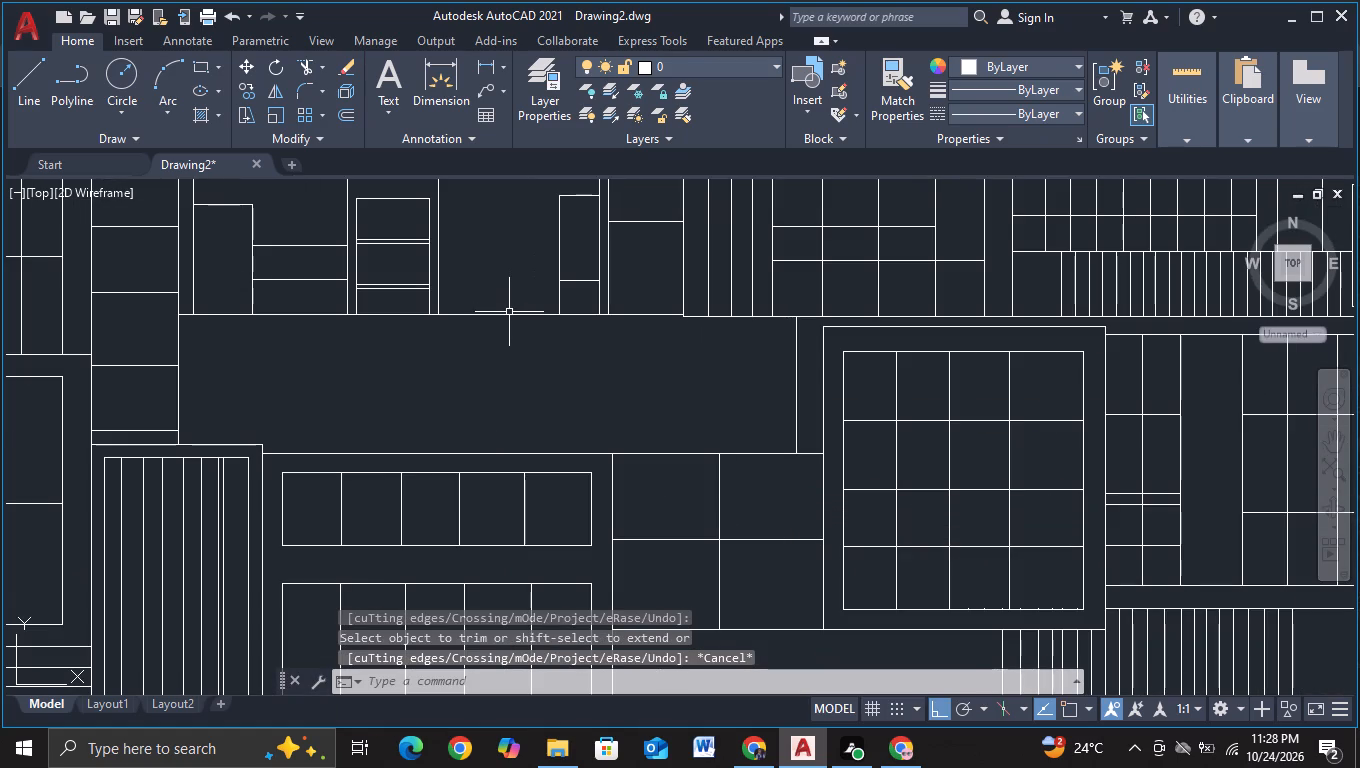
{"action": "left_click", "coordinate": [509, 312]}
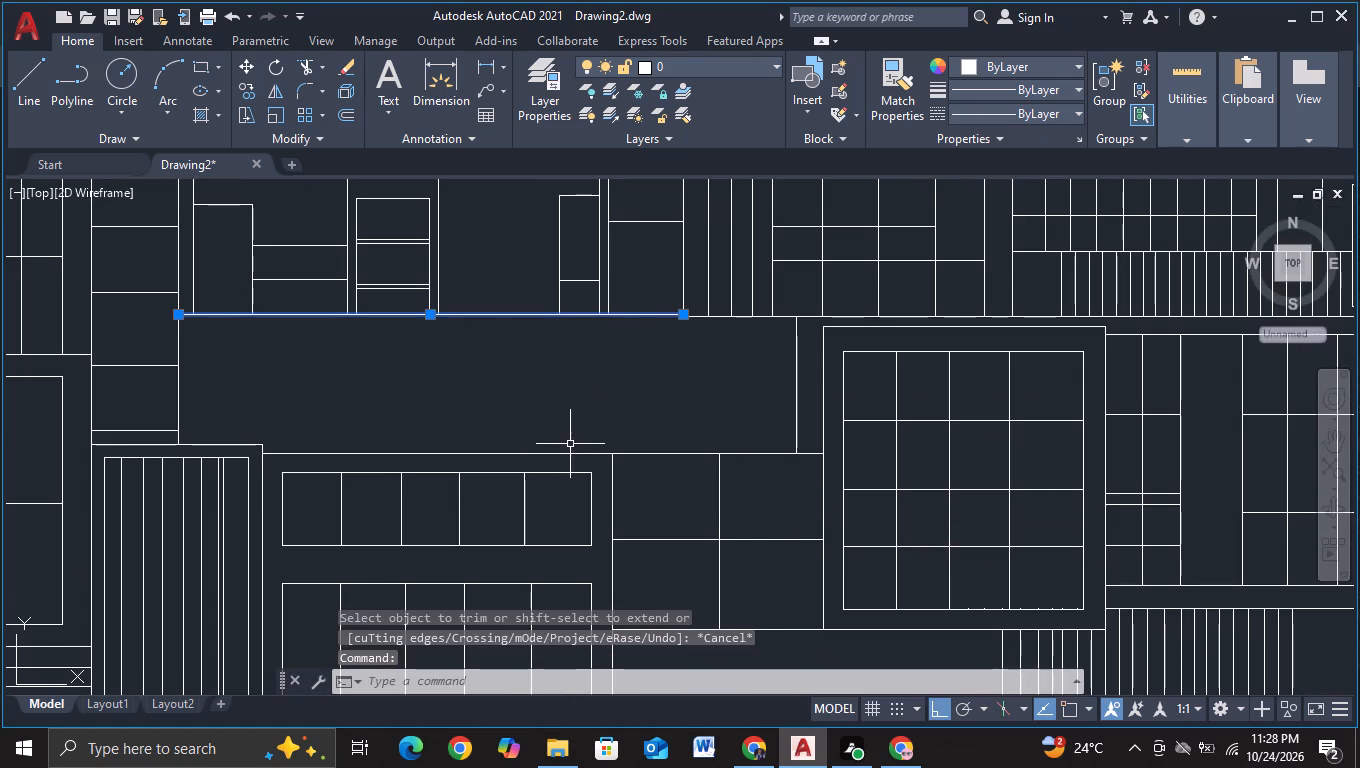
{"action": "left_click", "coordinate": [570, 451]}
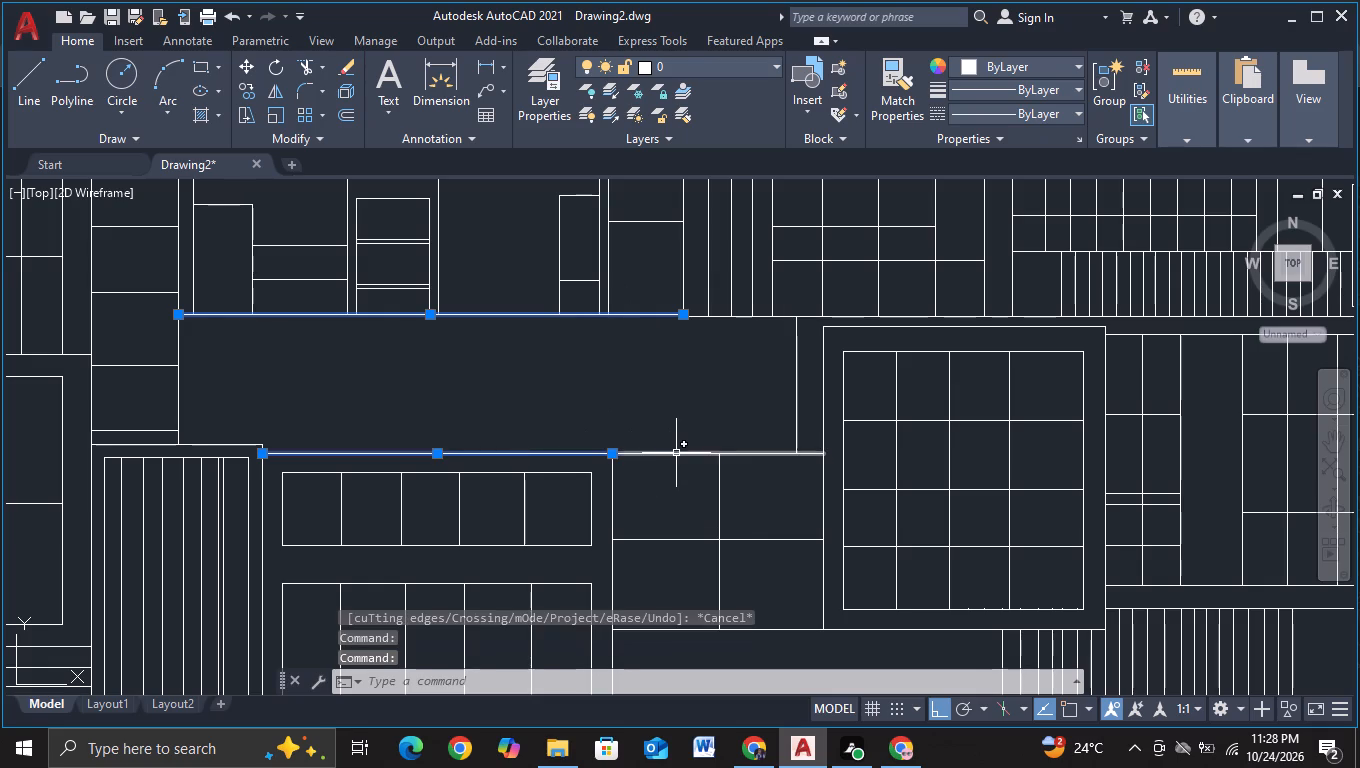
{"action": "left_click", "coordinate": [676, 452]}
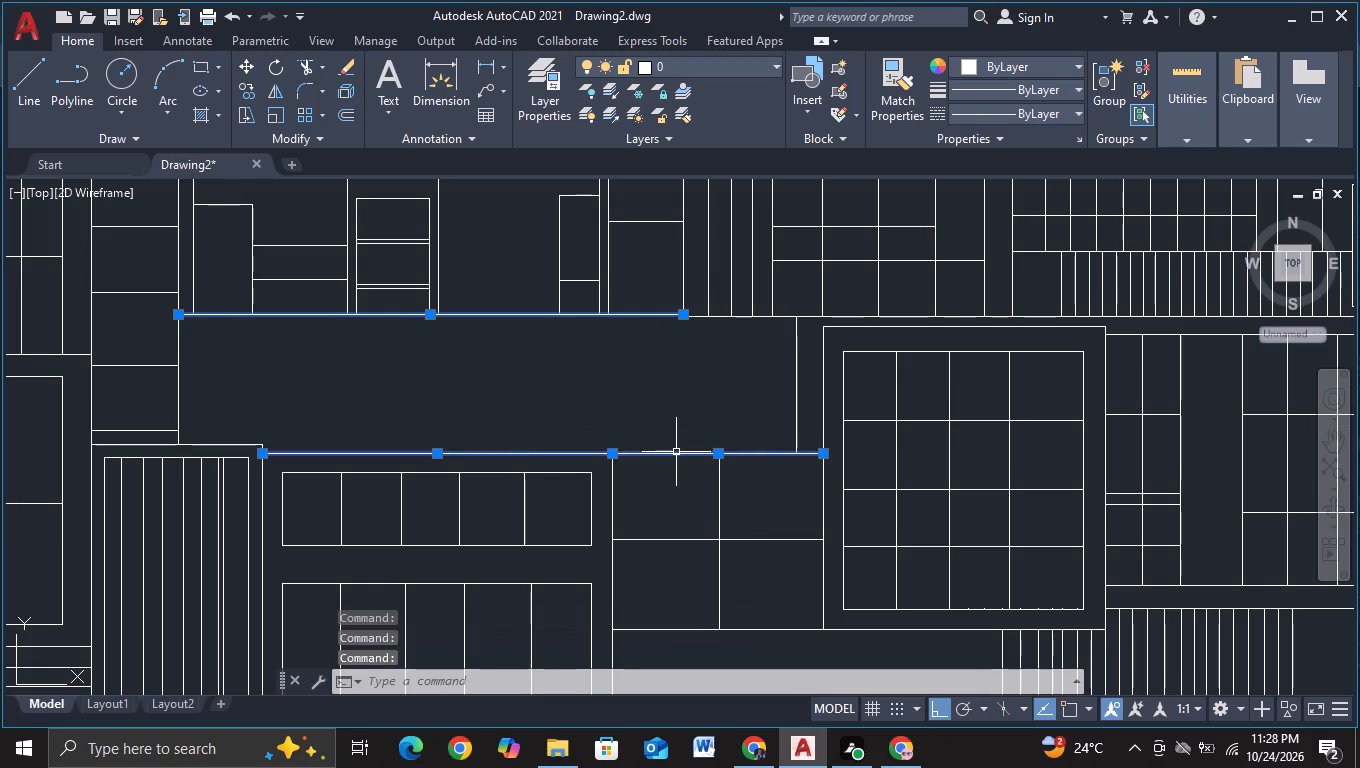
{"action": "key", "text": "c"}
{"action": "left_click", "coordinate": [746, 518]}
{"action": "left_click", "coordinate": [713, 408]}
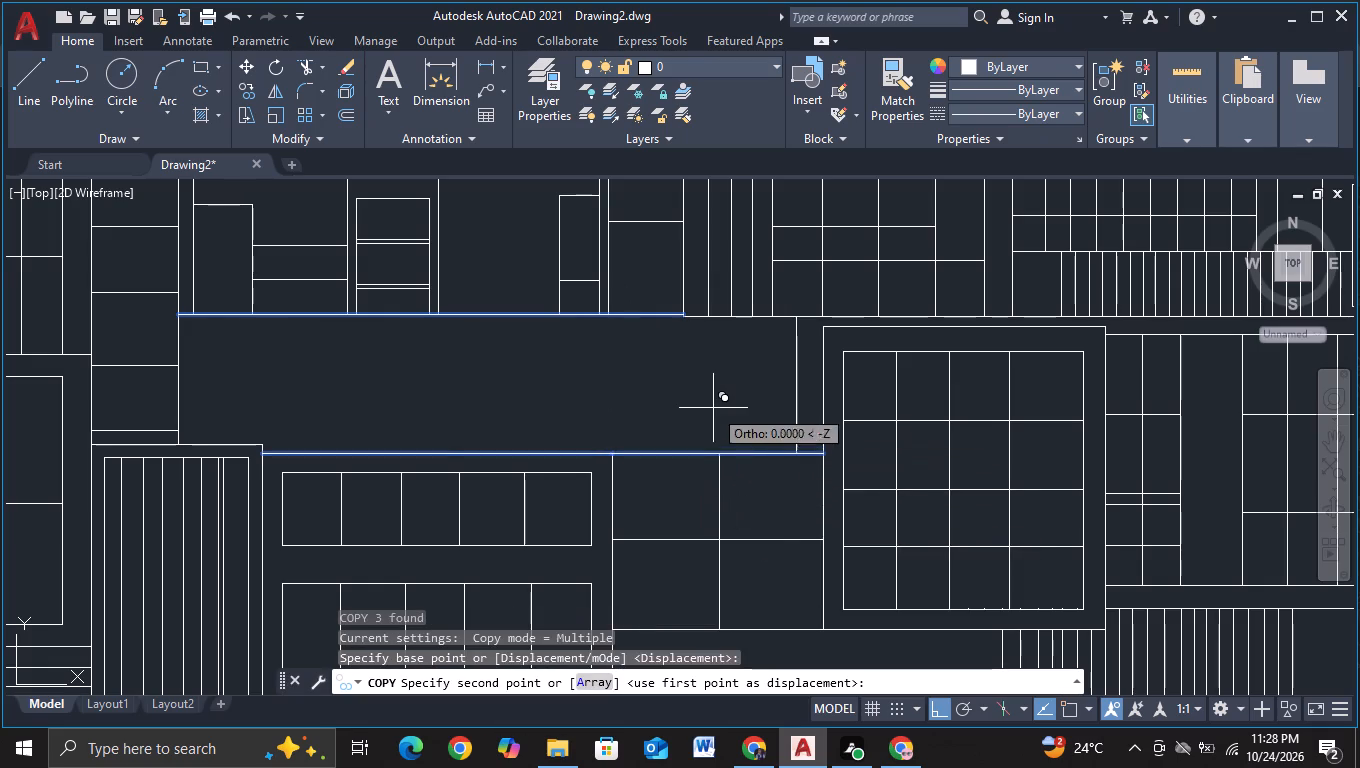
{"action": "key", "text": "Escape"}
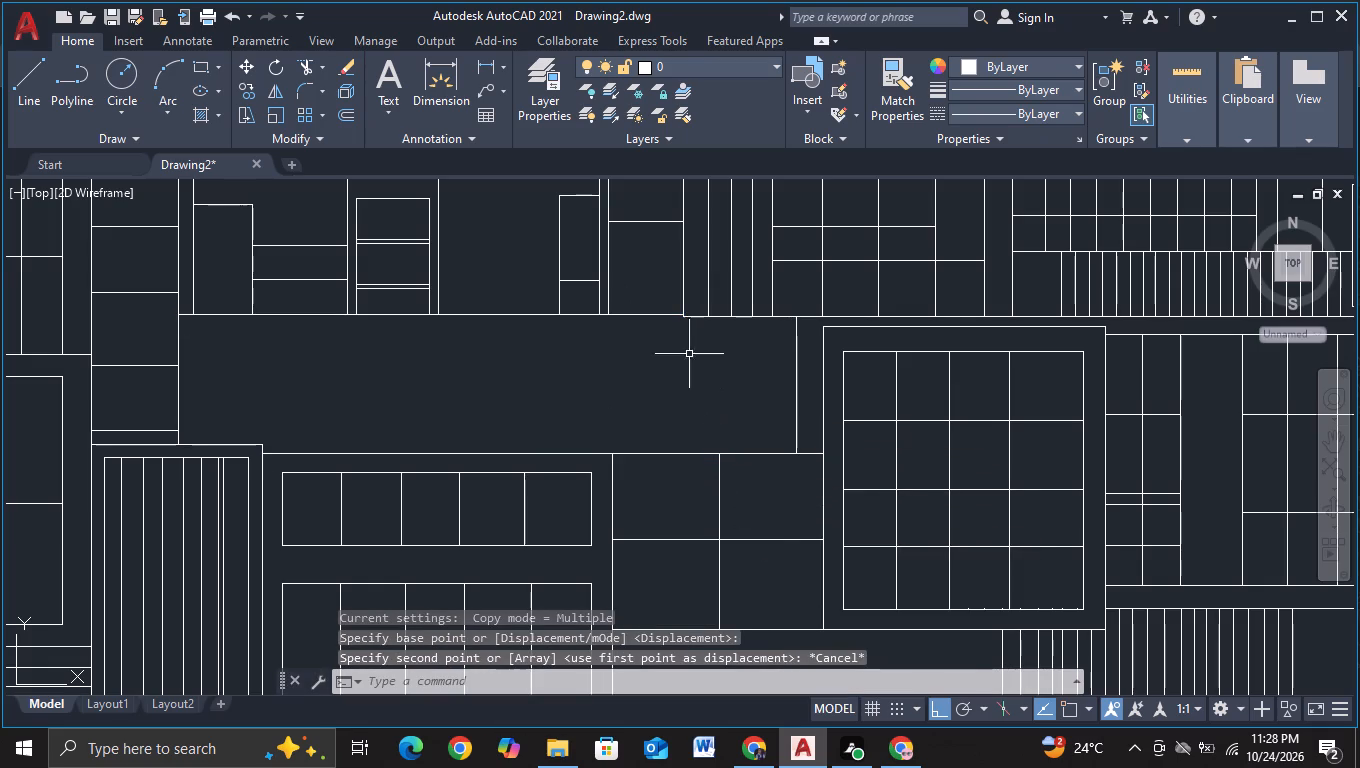
Copy the blank band's two-segment lower edge upward twice: about 0.9 units above it, and just below the band's upper edge.
{"action": "left_click", "coordinate": [672, 455]}
{"action": "left_click", "coordinate": [591, 452]}
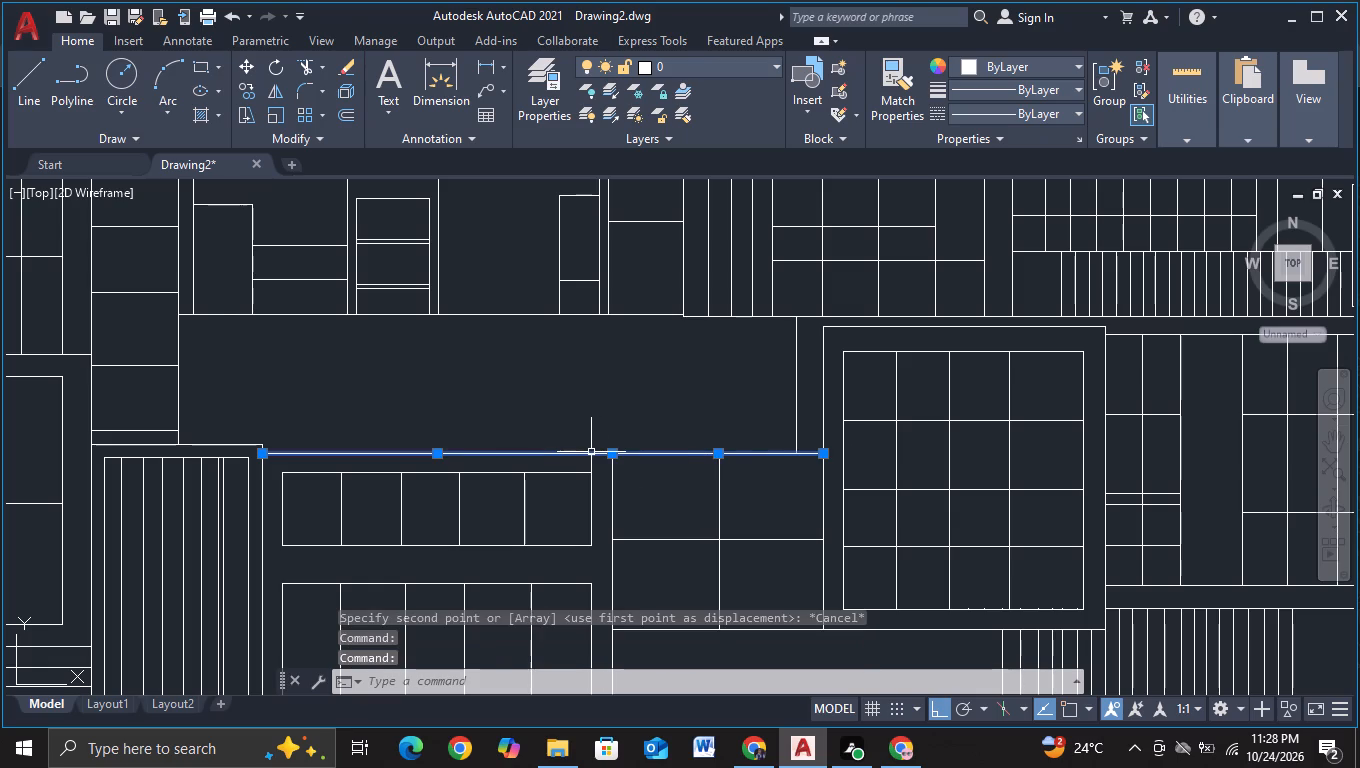
{"action": "key", "text": "c"}
{"action": "double_click", "coordinate": [665, 515]}
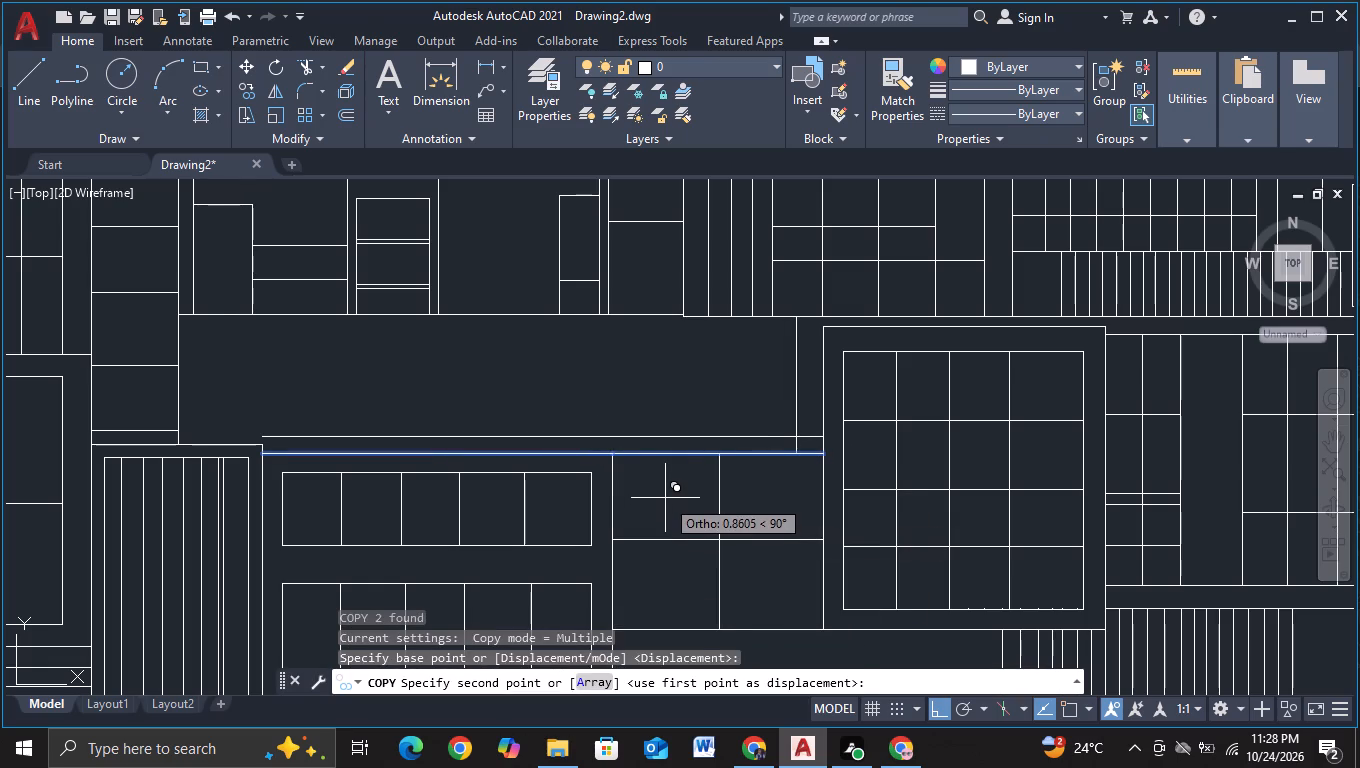
{"action": "left_click", "coordinate": [665, 498]}
{"action": "left_click", "coordinate": [665, 394]}
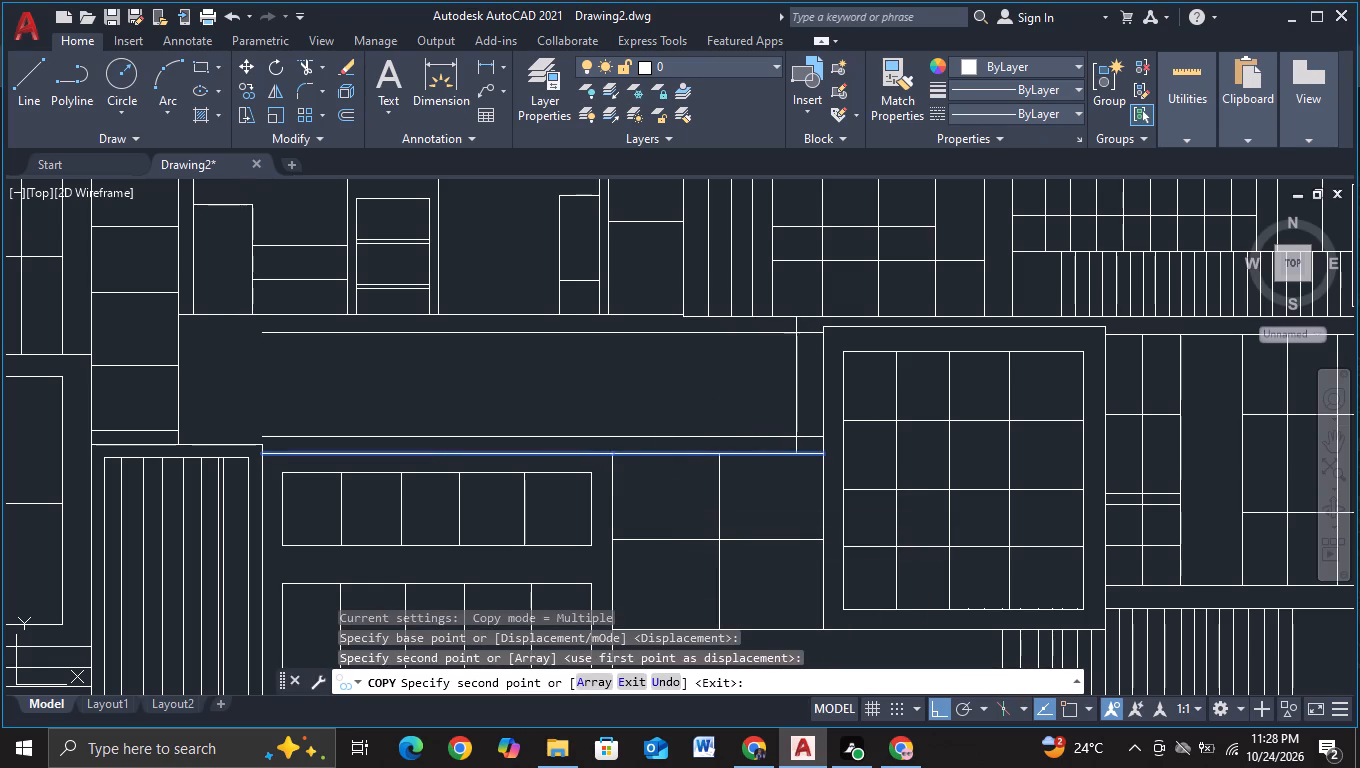
{"action": "key", "text": "Escape"}
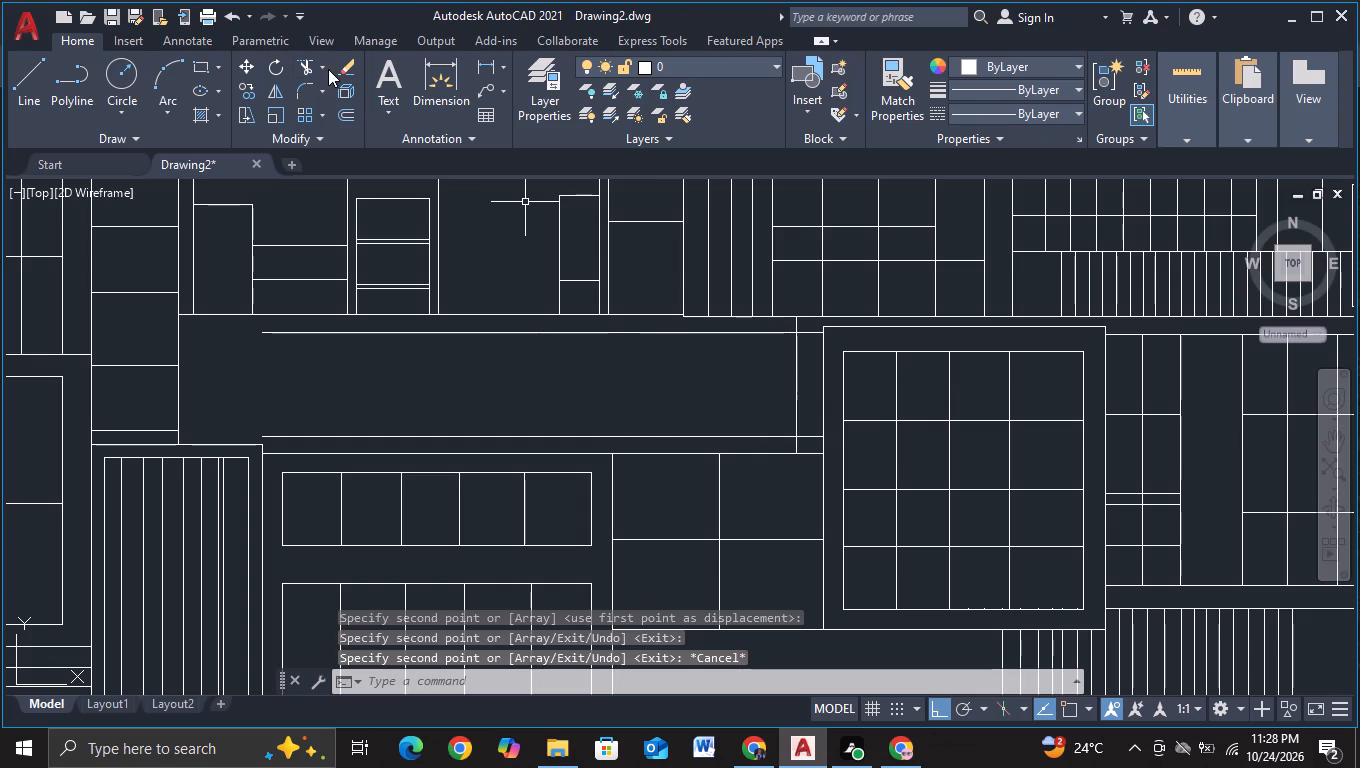
Trim the overshooting ends where the two new horizontal lines cross the vertical line beside the four-by-four grid window, forming clean corners.
{"action": "left_click", "coordinate": [309, 65]}
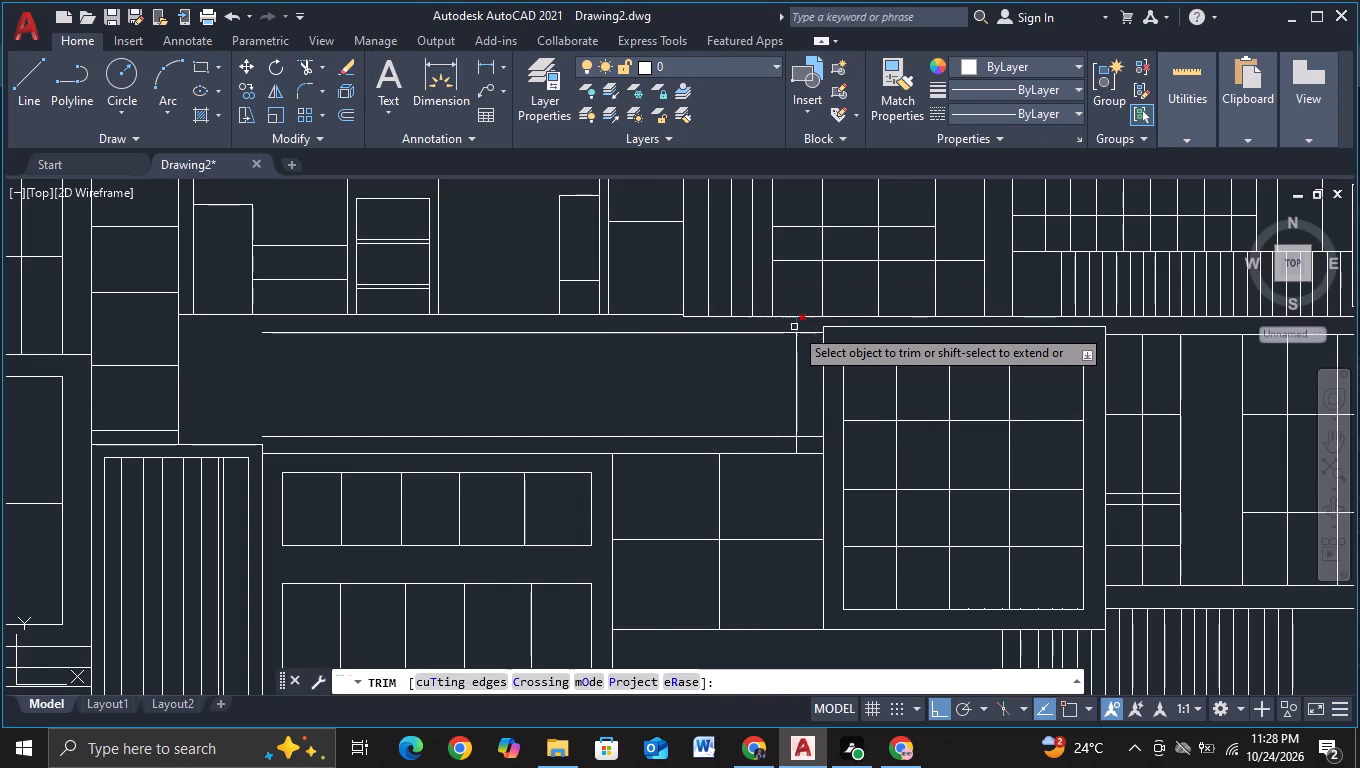
{"action": "left_click", "coordinate": [794, 327]}
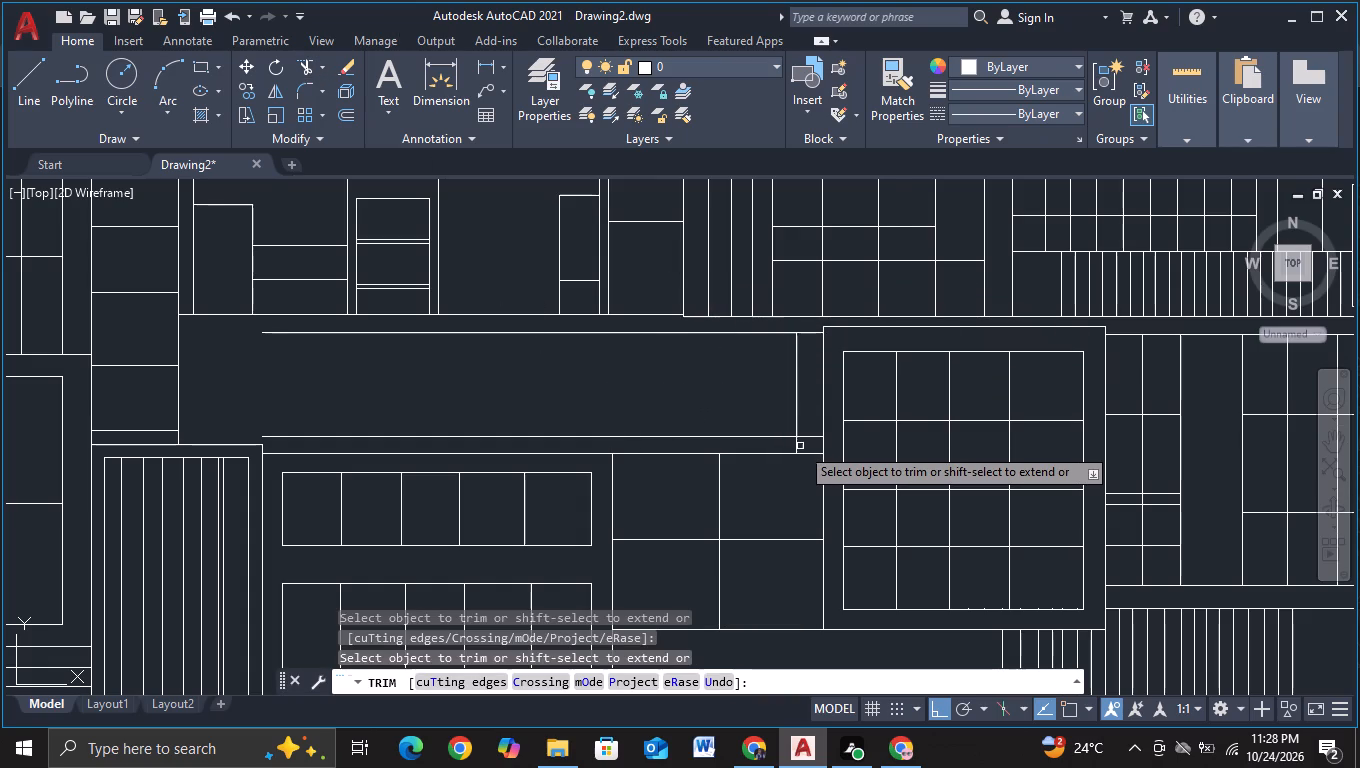
{"action": "left_click", "coordinate": [798, 447]}
{"action": "left_click", "coordinate": [811, 436]}
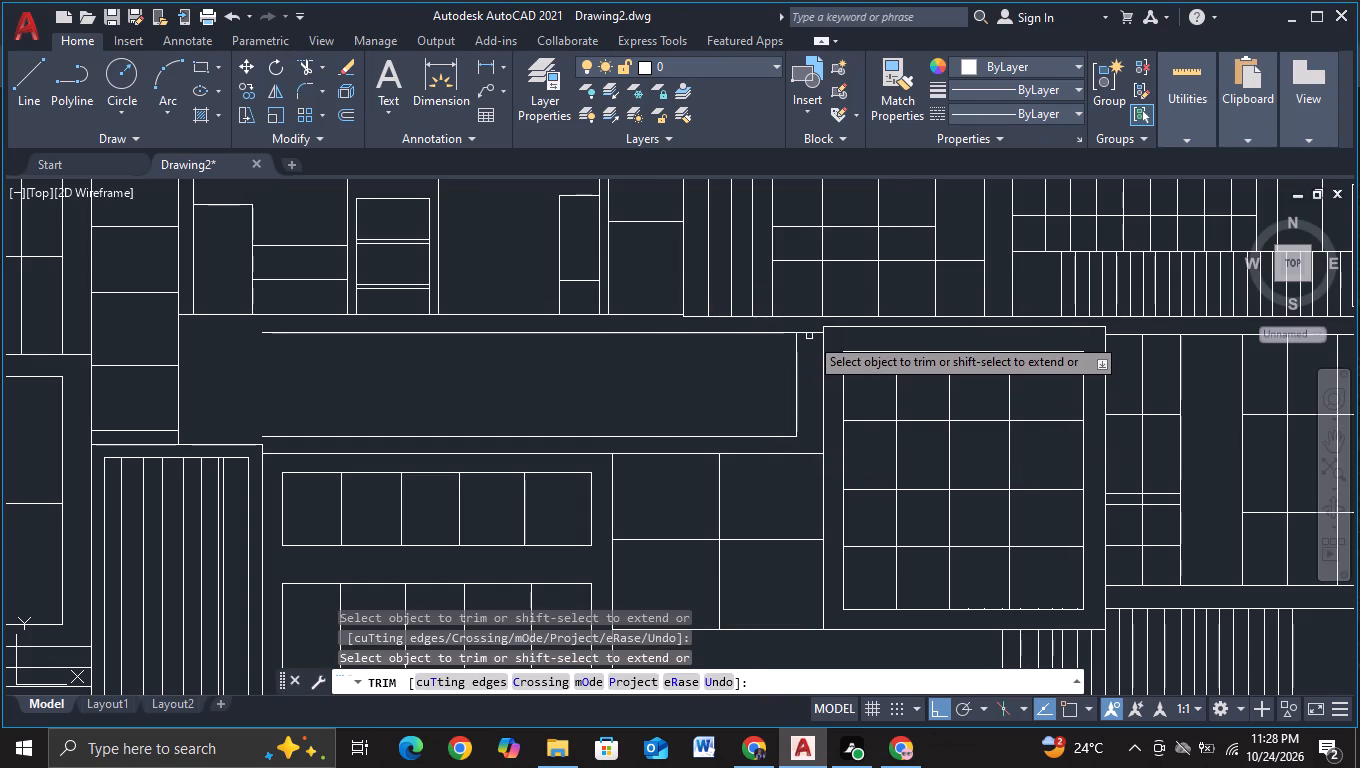
{"action": "left_click", "coordinate": [806, 334]}
{"action": "key", "text": "Escape"}
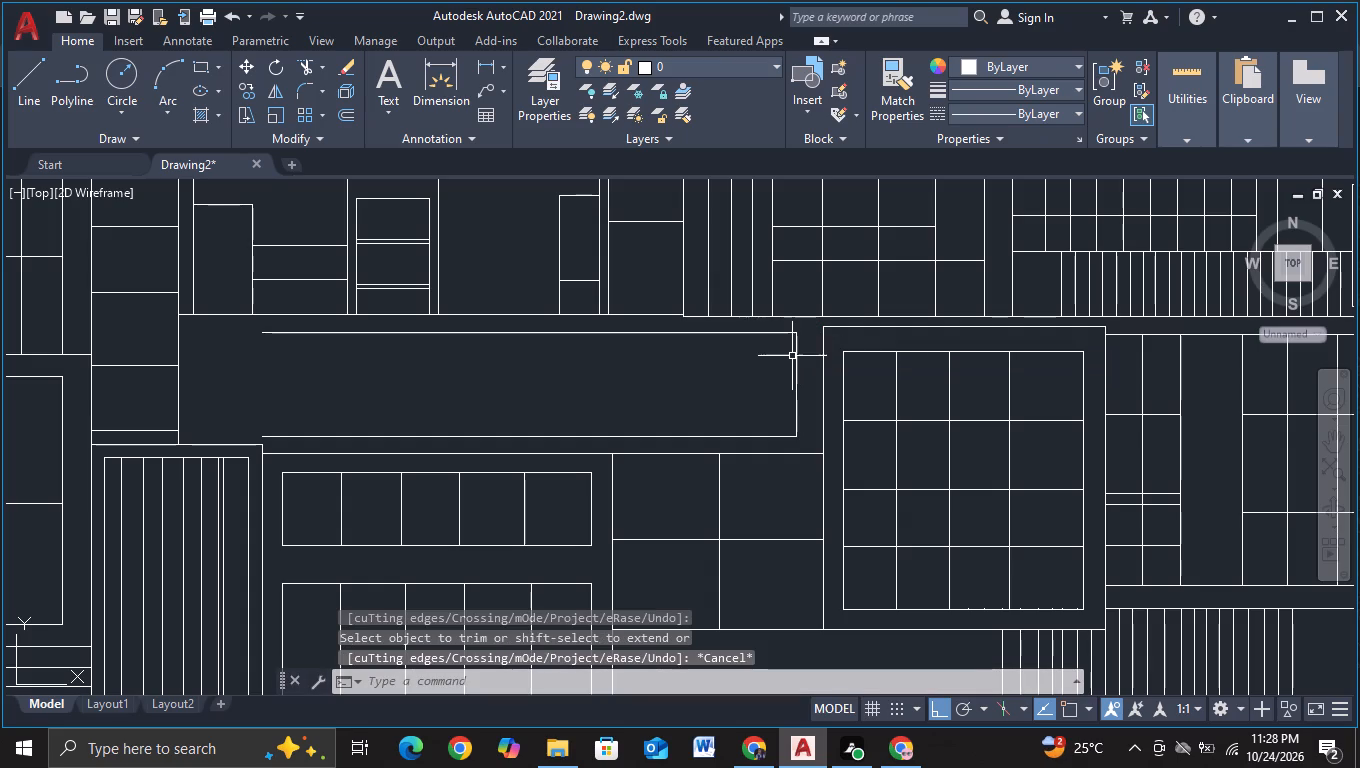
Copy the new frame's right edge leftward fourteen times, about 2 units apart, ending with a line that closes the frame's left end.
{"action": "left_click", "coordinate": [795, 356]}
{"action": "key", "text": "c"}
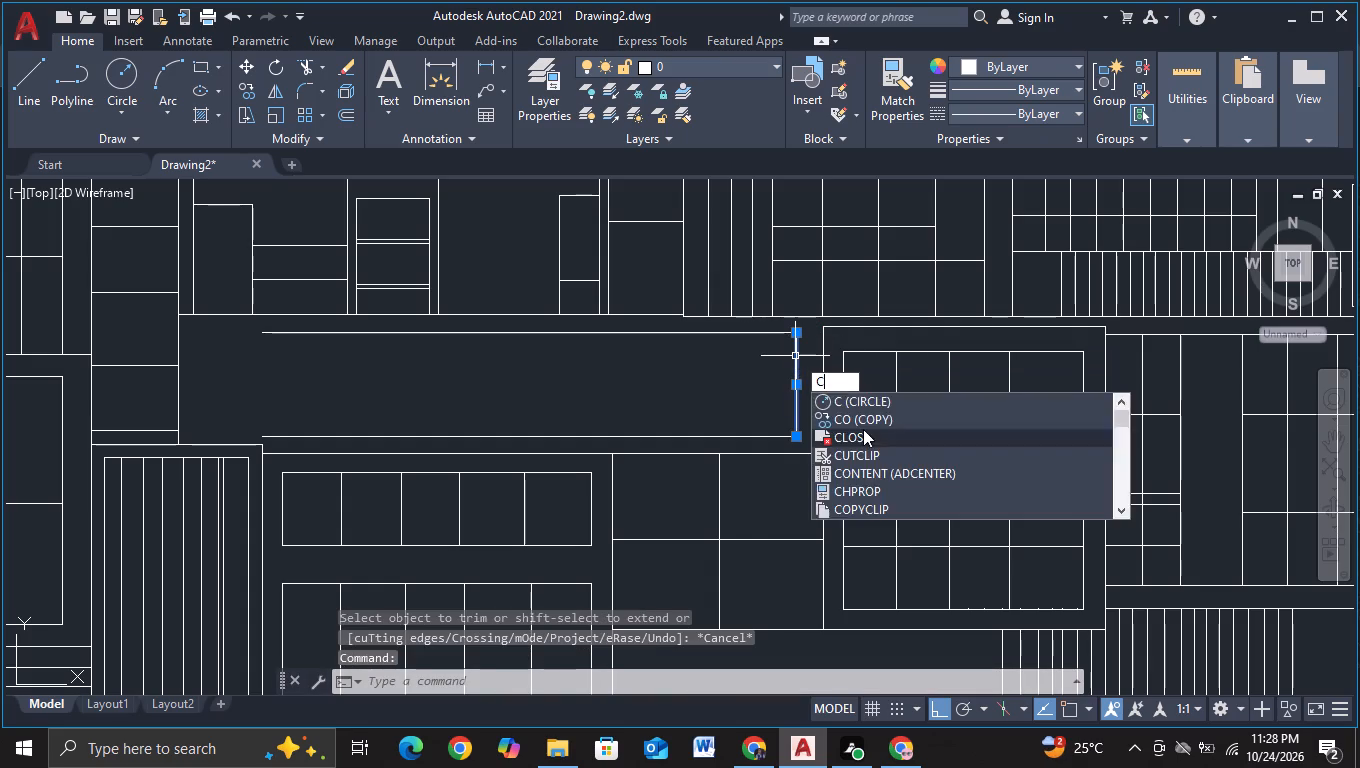
{"action": "left_click", "coordinate": [863, 424]}
{"action": "left_click", "coordinate": [825, 415]}
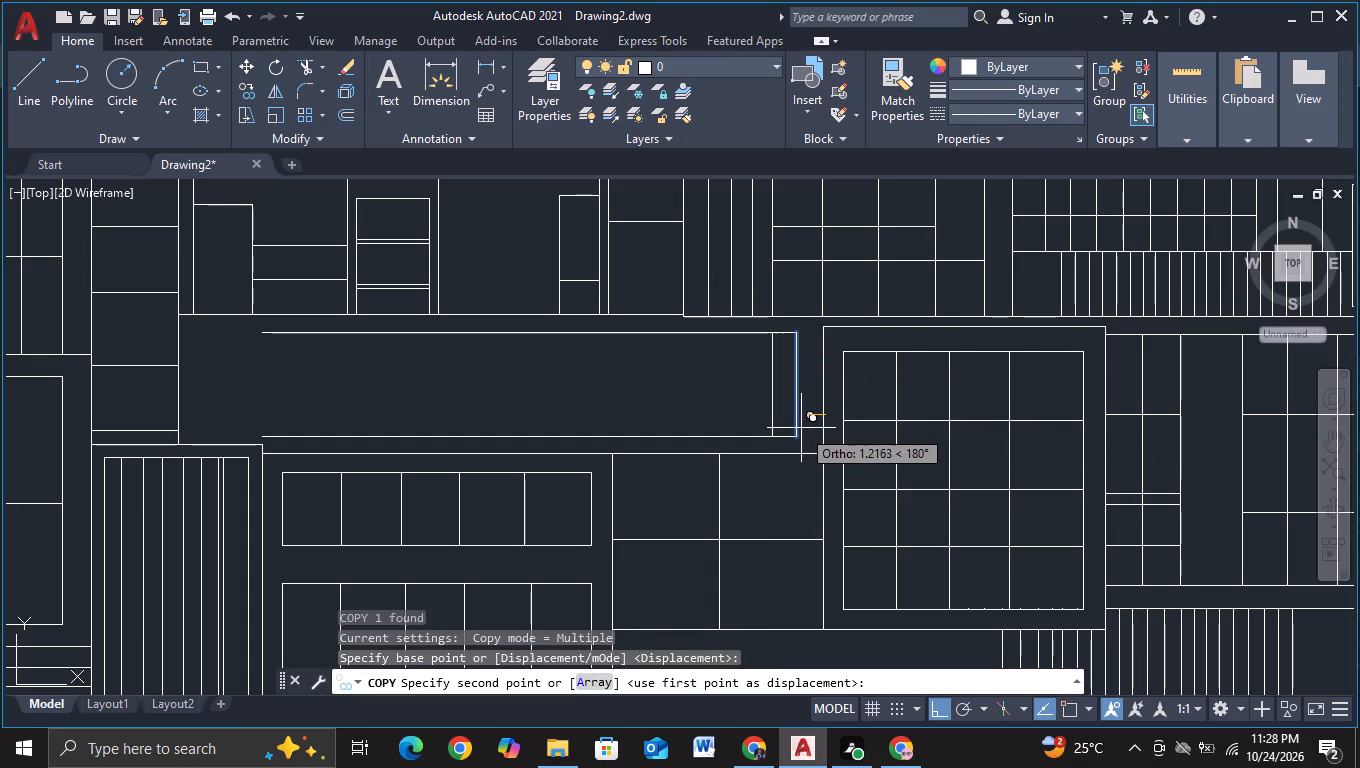
{"action": "left_click", "coordinate": [781, 431]}
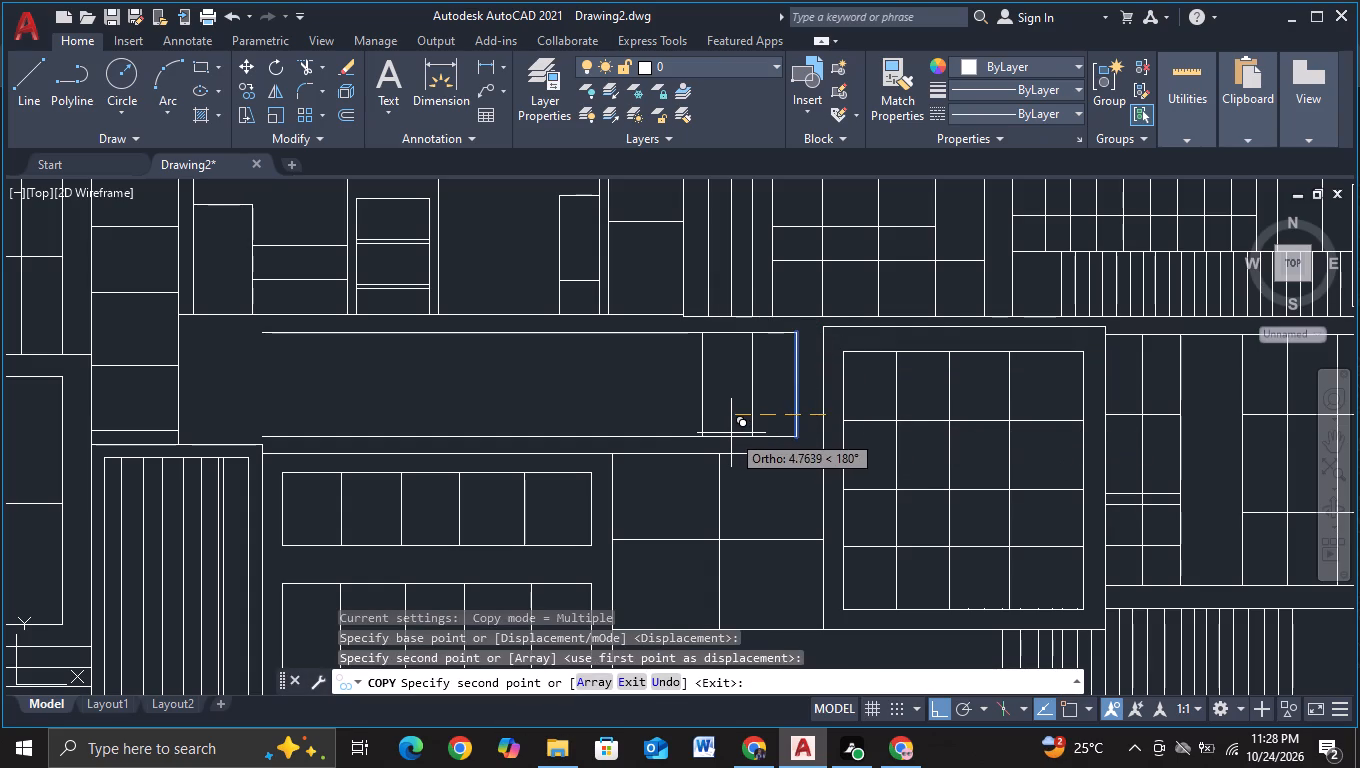
{"action": "left_click", "coordinate": [735, 414]}
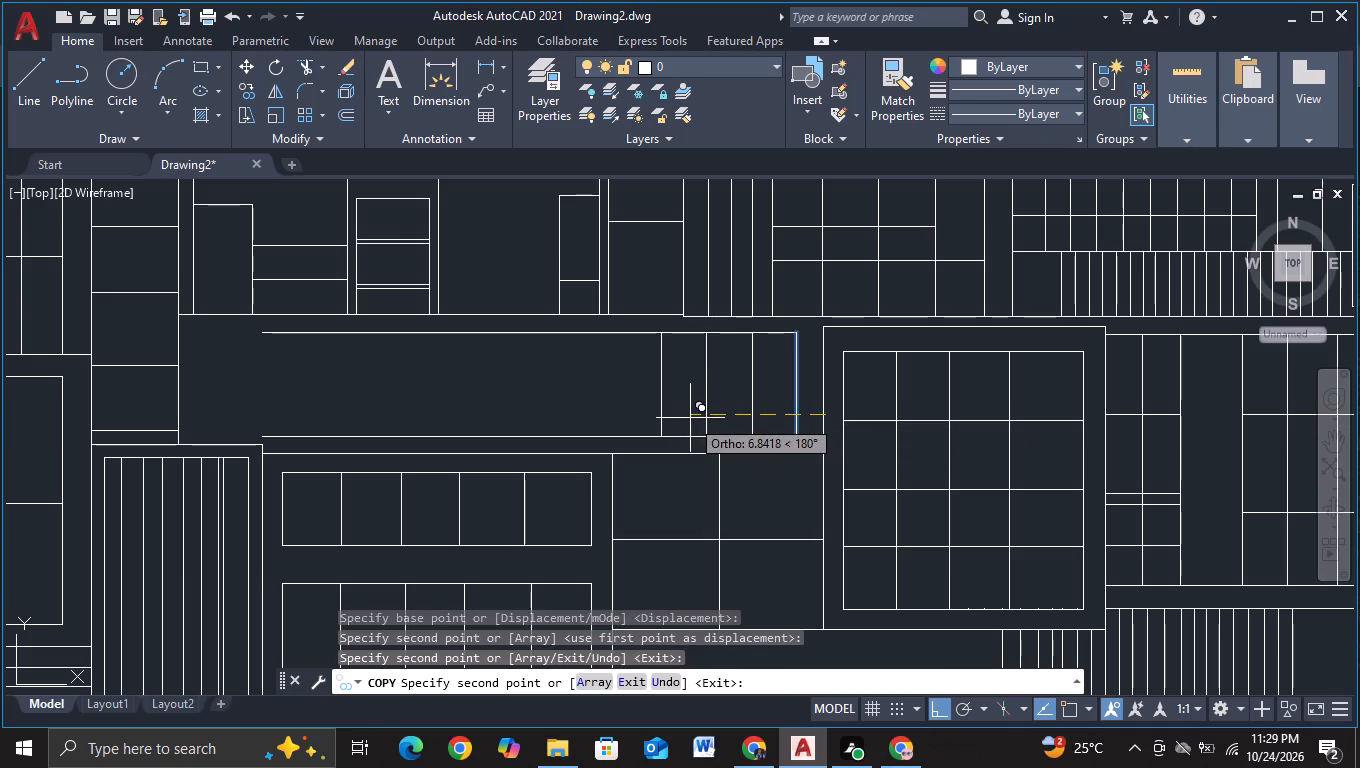
{"action": "left_click", "coordinate": [688, 418]}
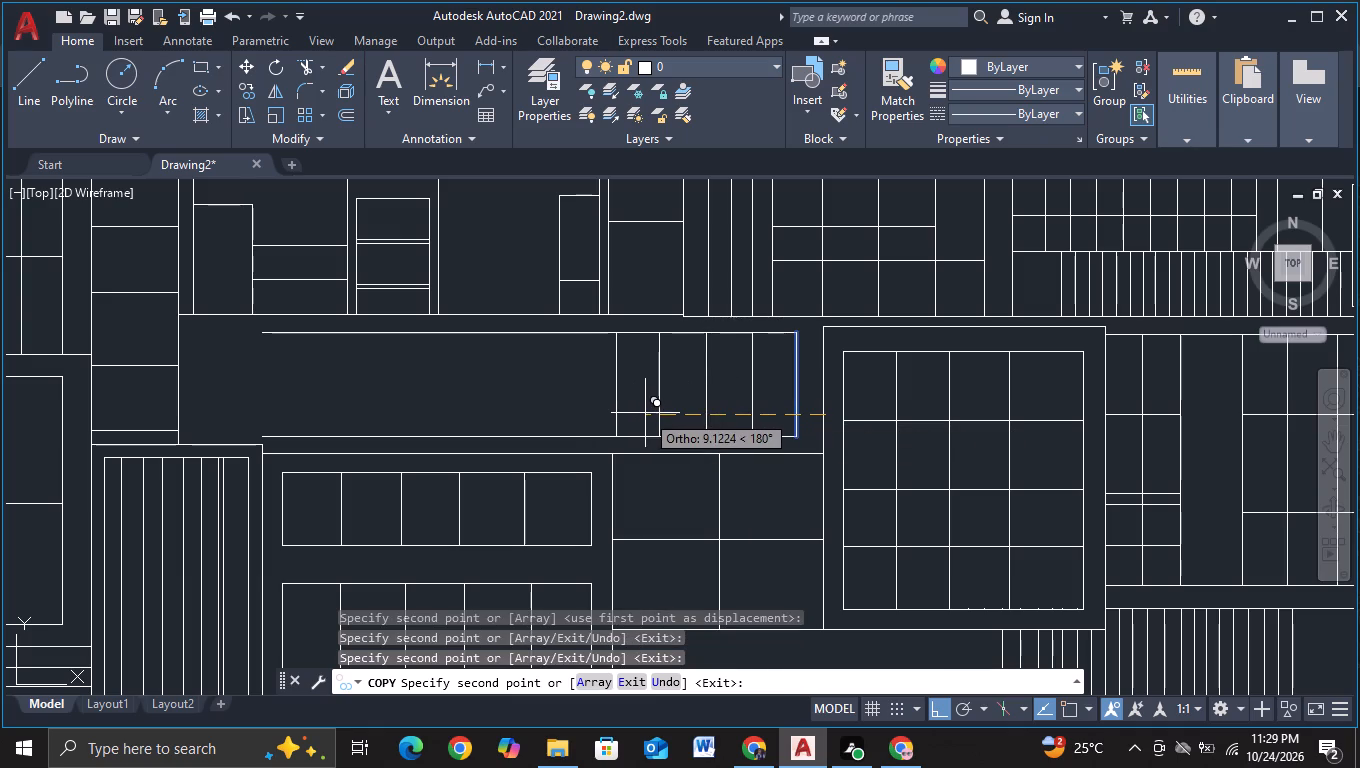
{"action": "left_click", "coordinate": [645, 413]}
{"action": "left_click", "coordinate": [604, 408]}
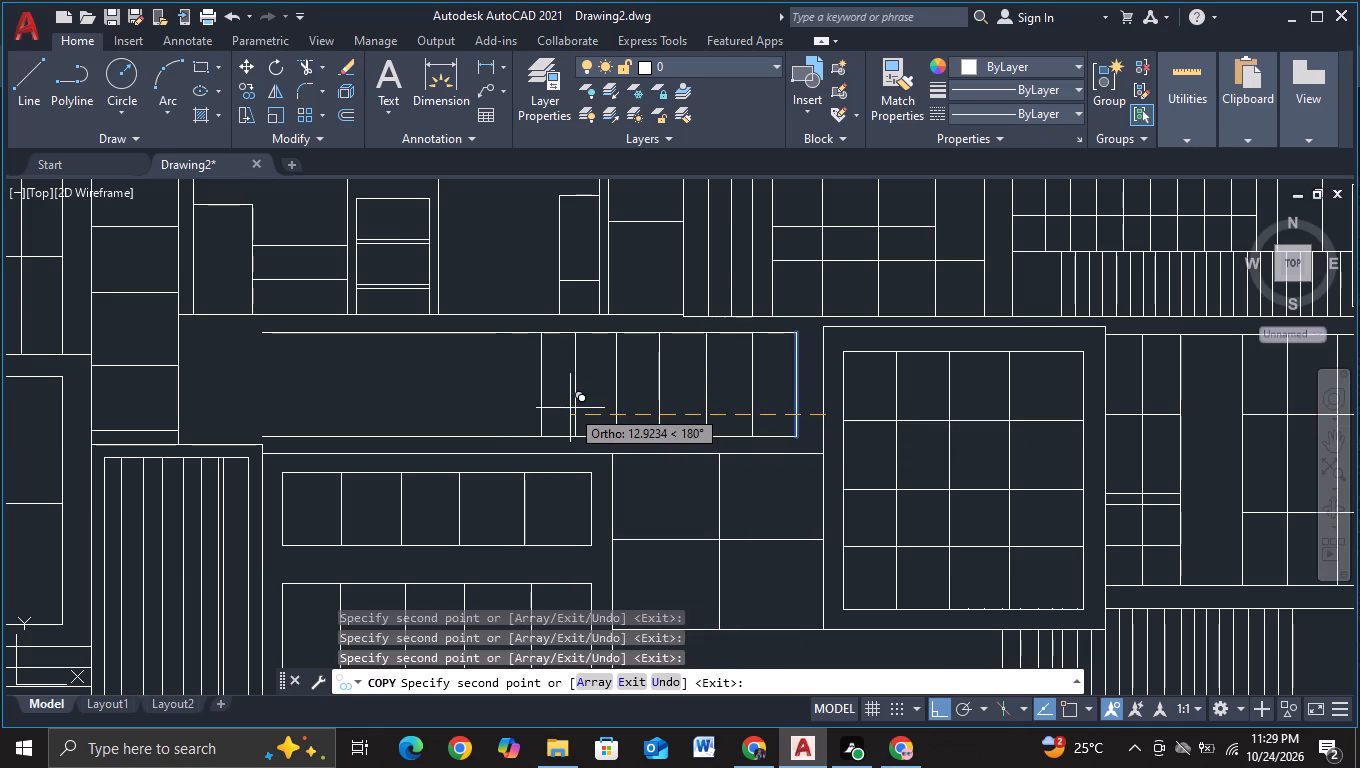
{"action": "left_click", "coordinate": [570, 408]}
{"action": "left_click", "coordinate": [536, 410]}
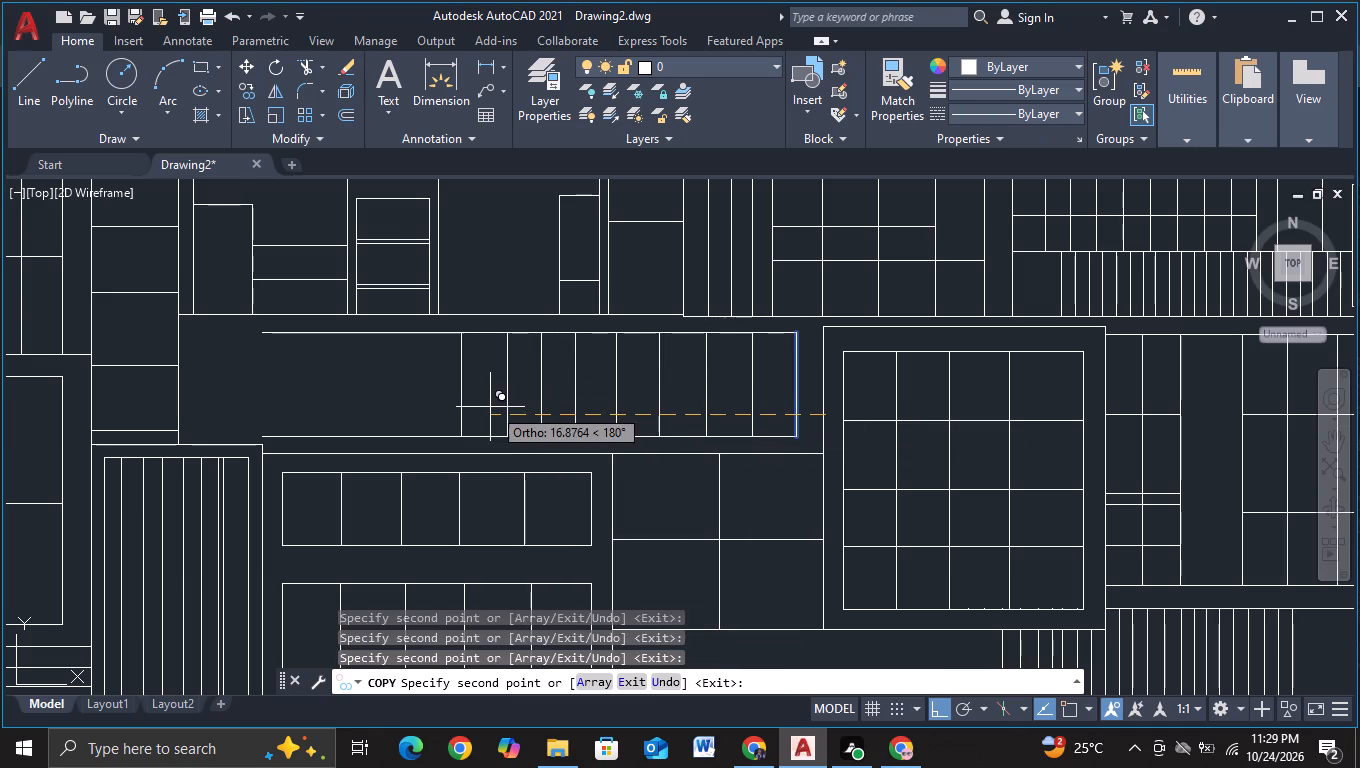
{"action": "left_click", "coordinate": [503, 406]}
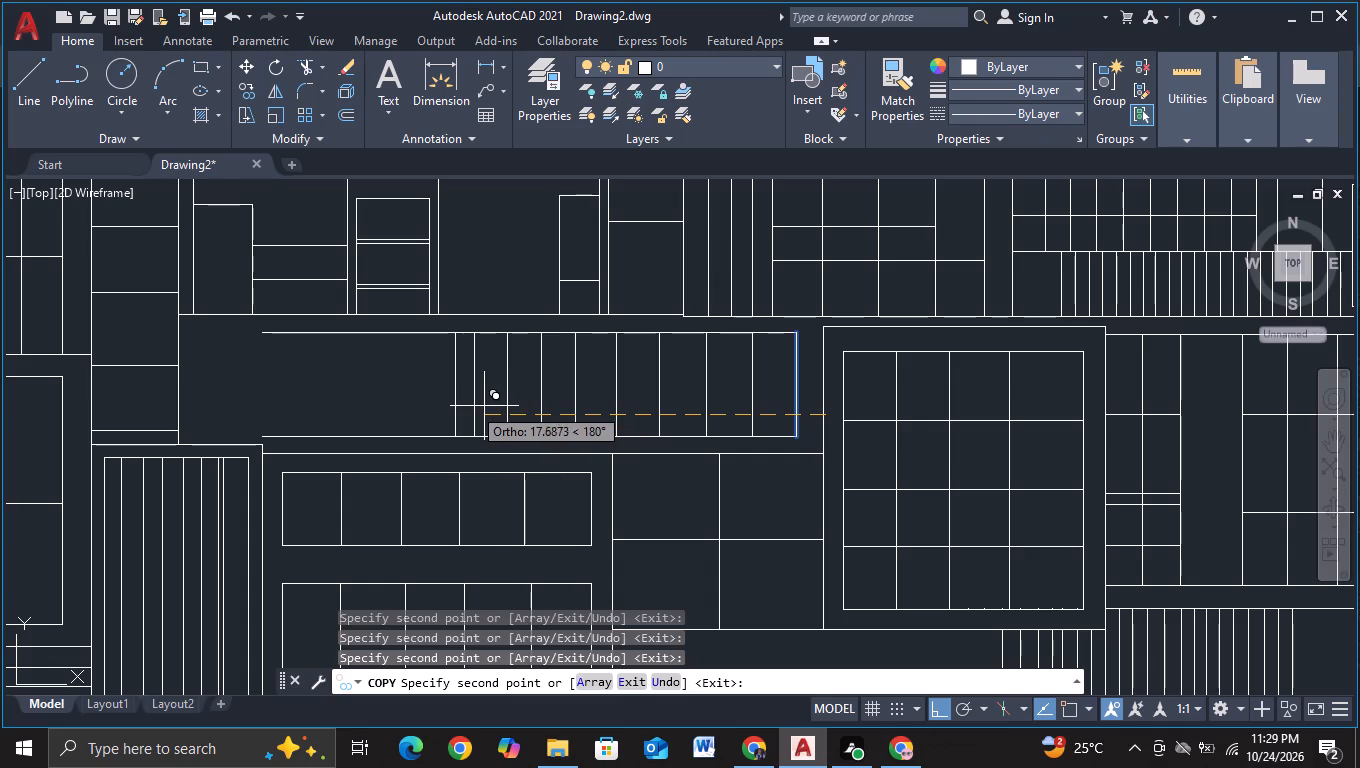
{"action": "left_click", "coordinate": [464, 406]}
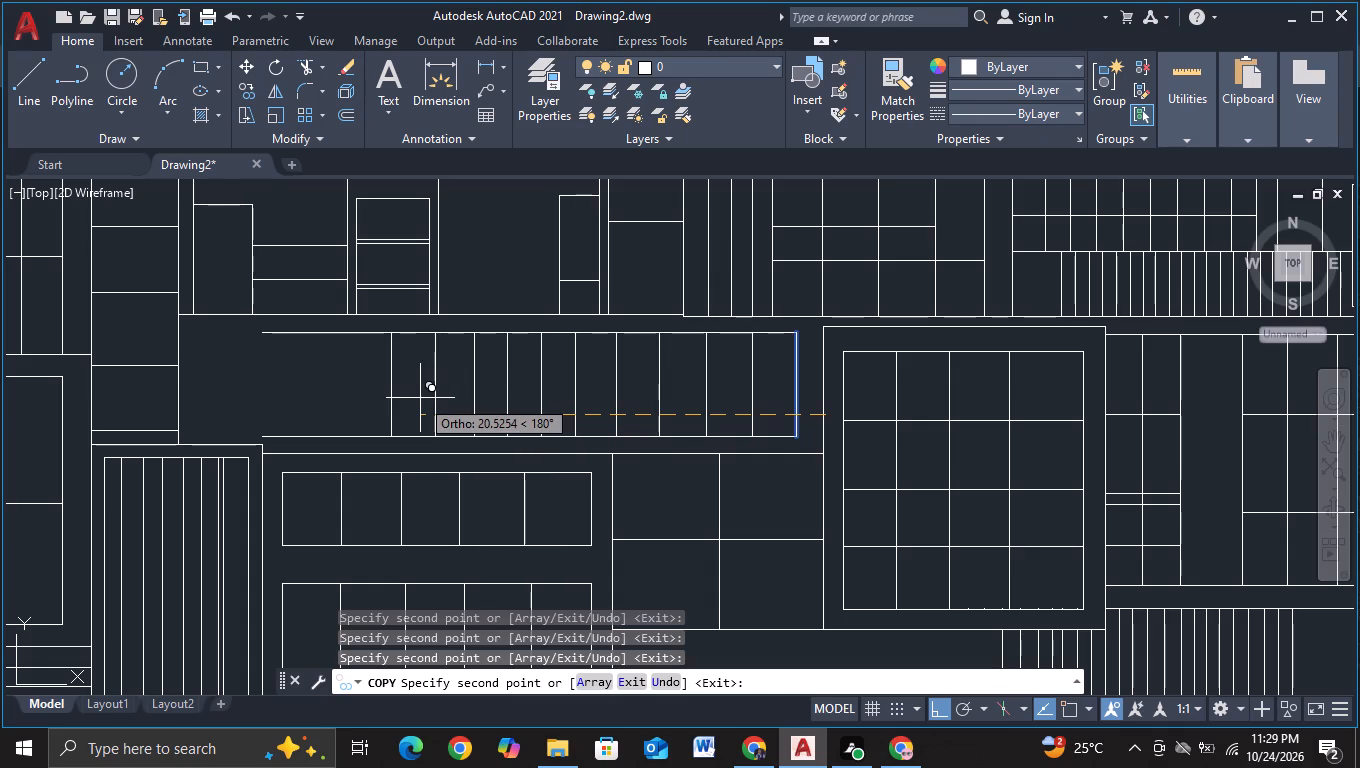
{"action": "left_click", "coordinate": [425, 398]}
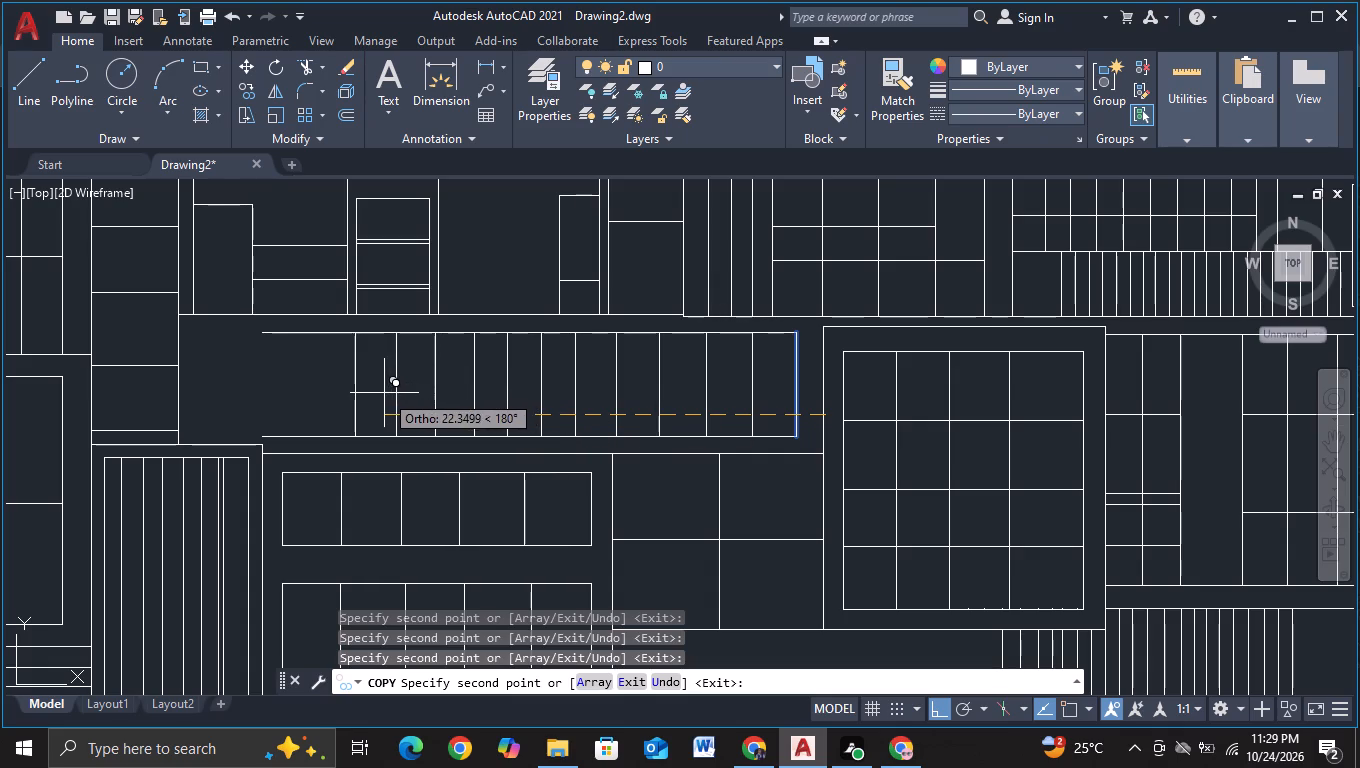
{"action": "left_click", "coordinate": [386, 392]}
{"action": "left_click", "coordinate": [353, 391]}
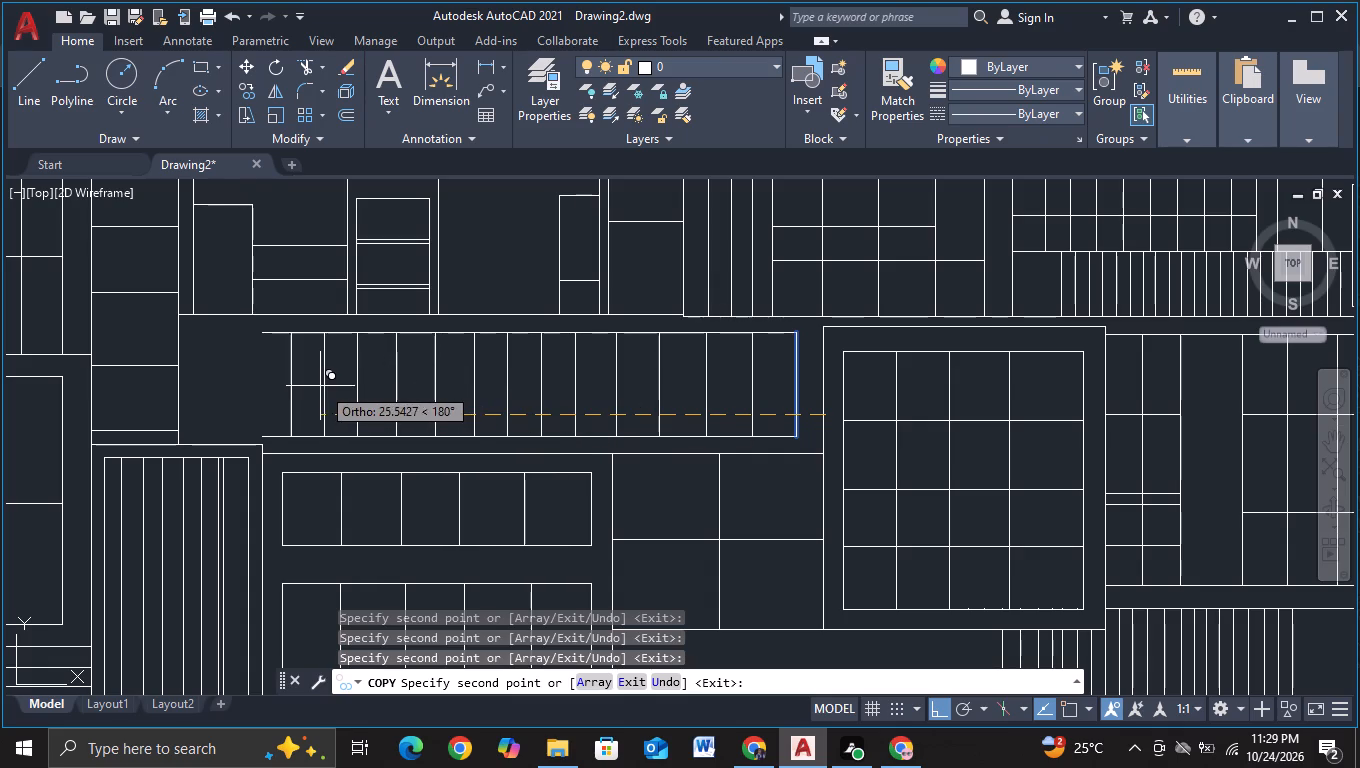
{"action": "left_click", "coordinate": [314, 386]}
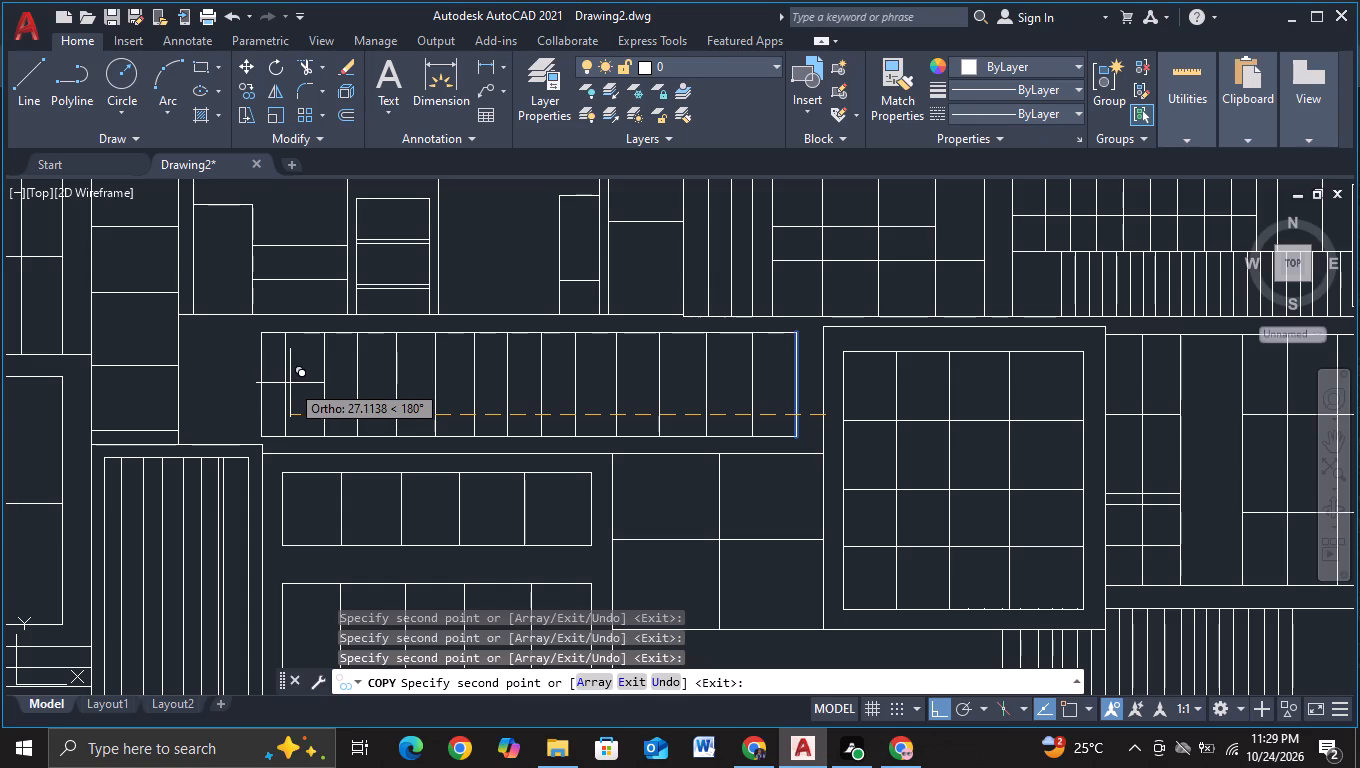
{"action": "left_click", "coordinate": [290, 383]}
{"action": "key", "text": "Escape"}
With object snap on, draw a vertical line from the divided frame's upper-left corner upward past the band's upper edge.
{"action": "scroll", "coordinate": [408, 388], "scroll_direction": "down", "scroll_amount": 2}
{"action": "scroll", "coordinate": [396, 398], "scroll_direction": "up", "scroll_amount": 2}
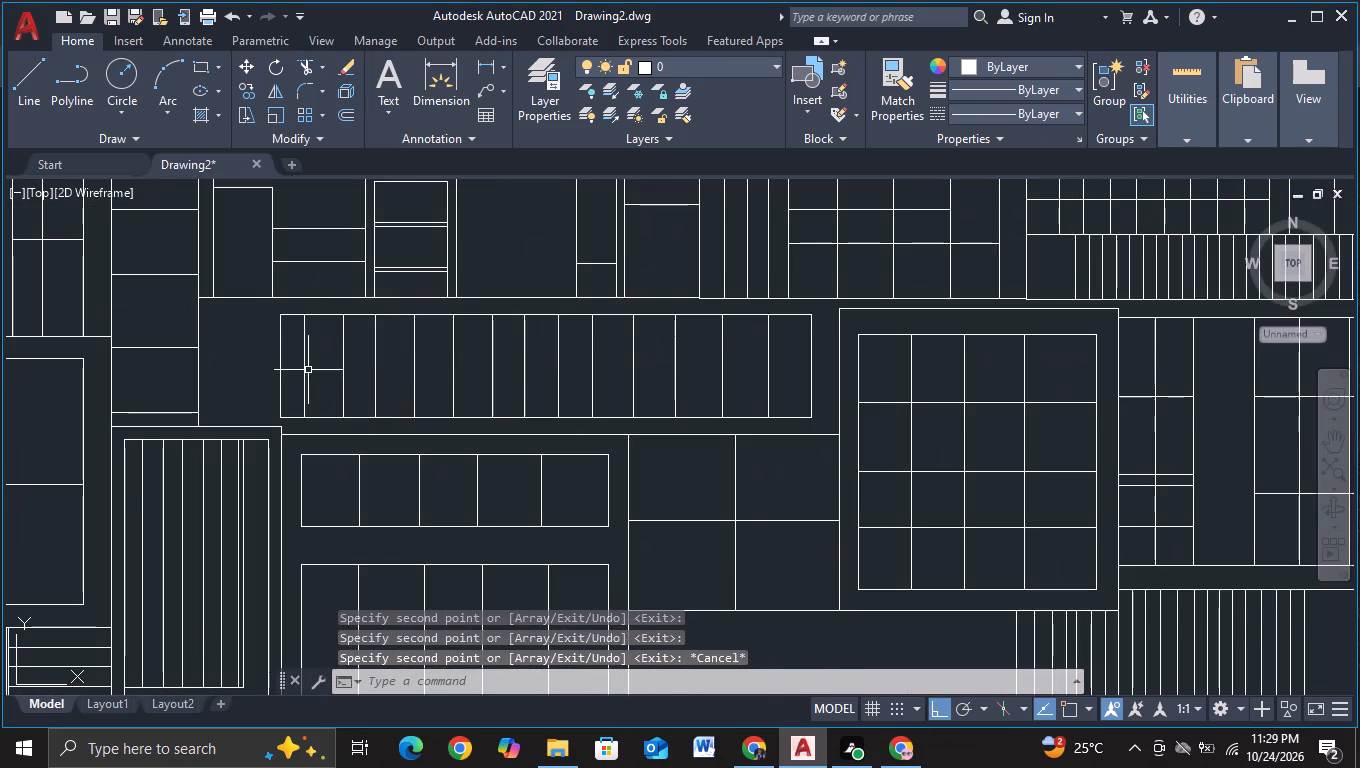
{"action": "left_click", "coordinate": [27, 91]}
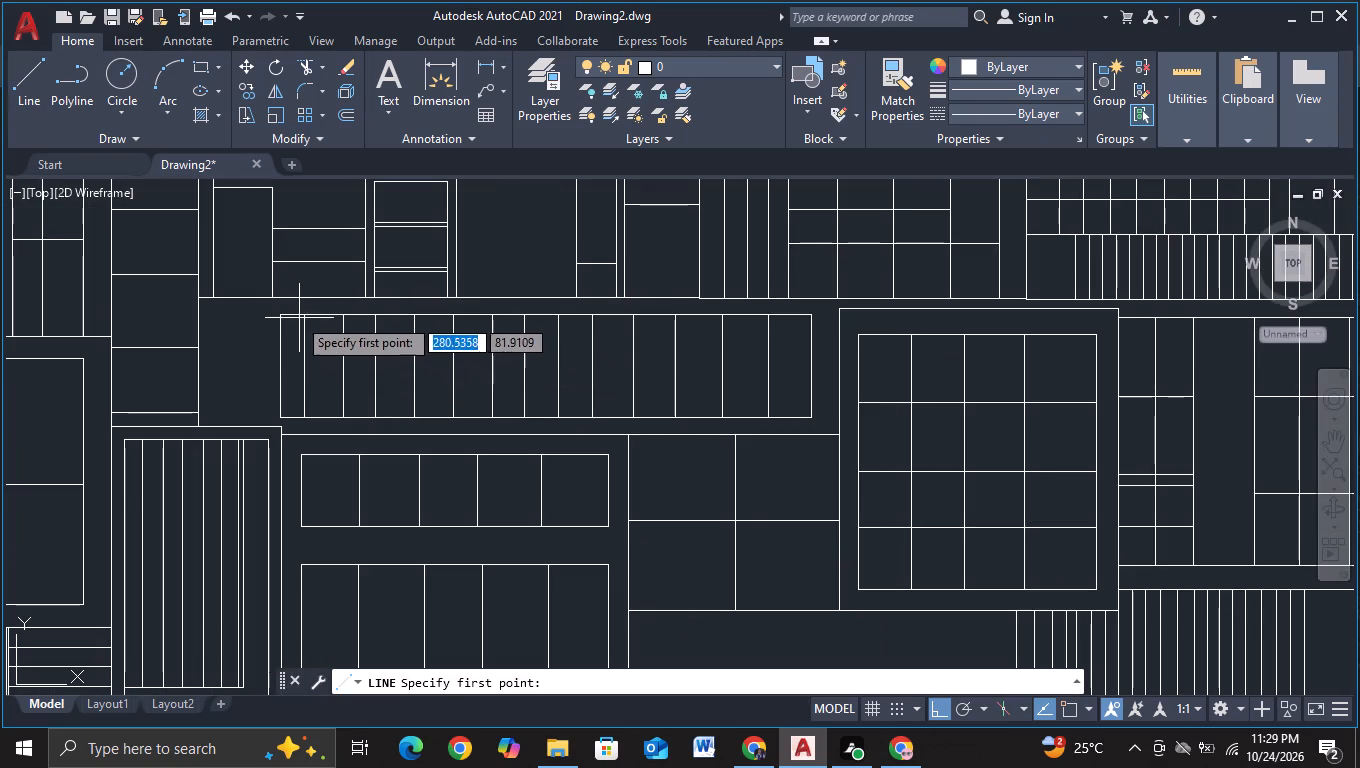
{"action": "key", "text": "F3"}
{"action": "left_click", "coordinate": [282, 318]}
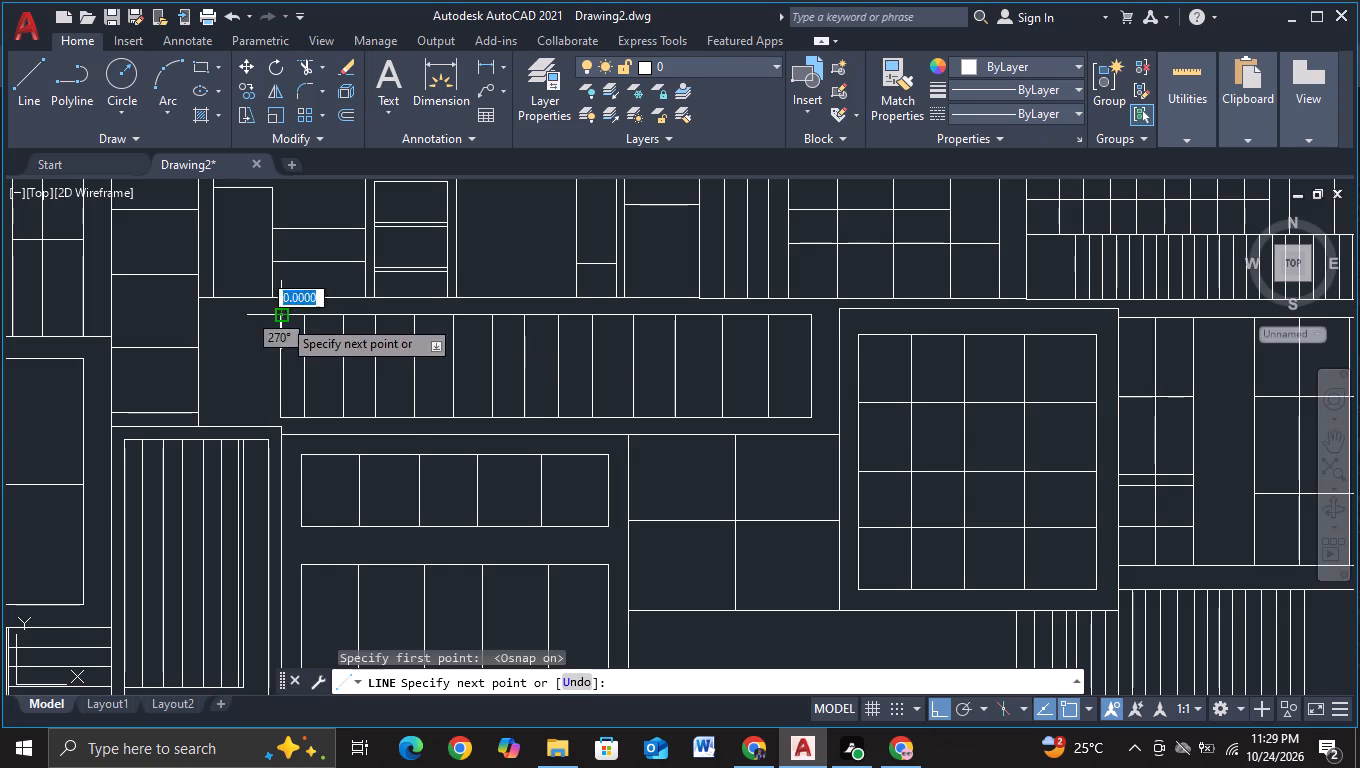
{"action": "left_click", "coordinate": [295, 278]}
{"action": "key", "text": "Escape"}
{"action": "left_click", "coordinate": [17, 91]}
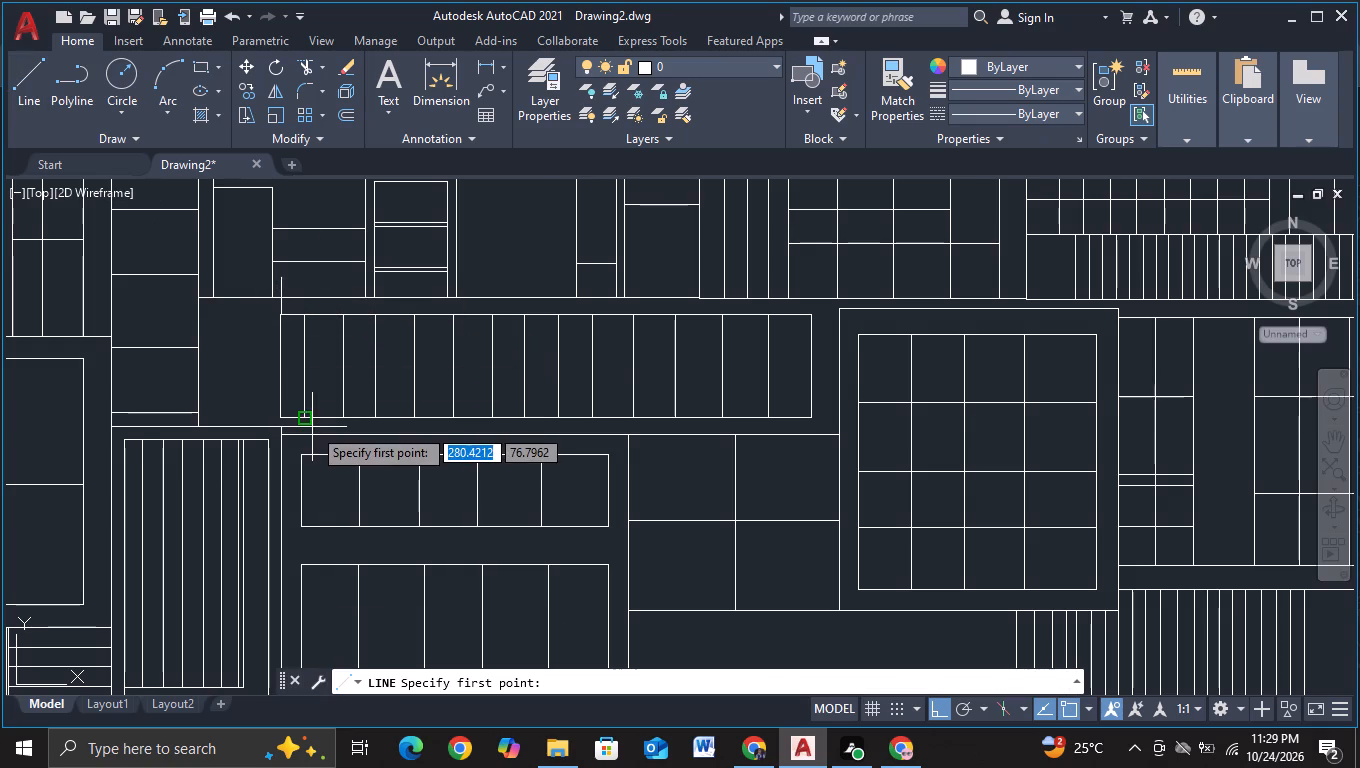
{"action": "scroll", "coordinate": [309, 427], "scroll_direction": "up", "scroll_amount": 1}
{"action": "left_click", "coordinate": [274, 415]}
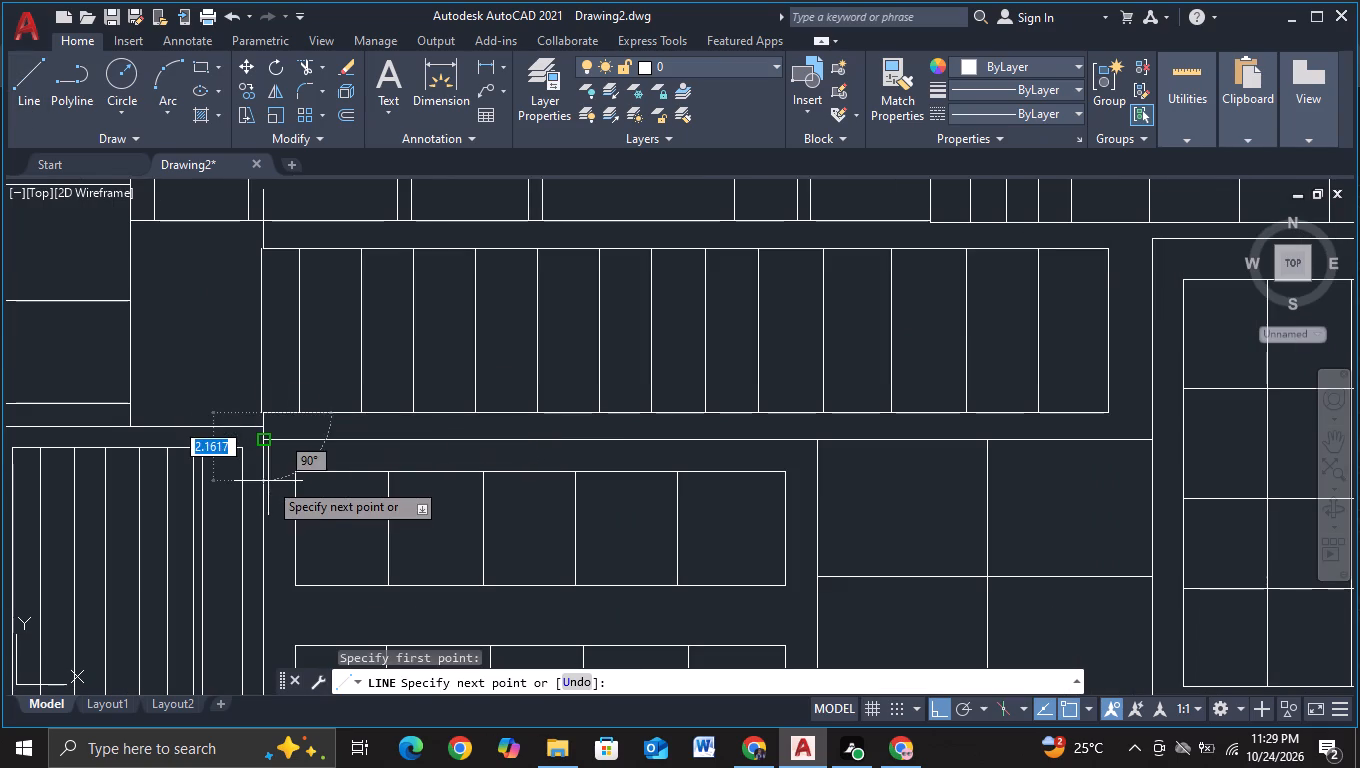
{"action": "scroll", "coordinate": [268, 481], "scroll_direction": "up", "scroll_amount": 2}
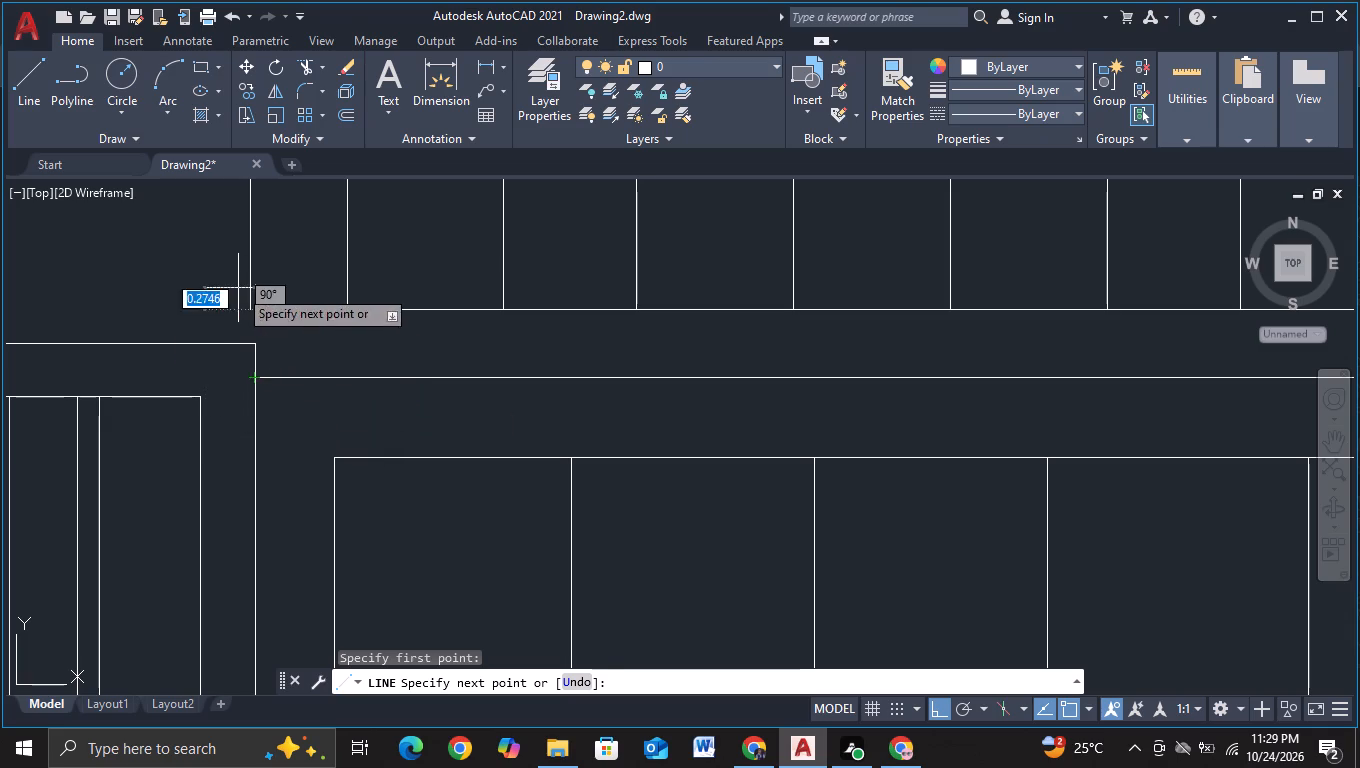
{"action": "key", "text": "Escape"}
Draw a vertical line from the divided frame's lower-left corner downward past the top edge of the adjoining striped panel's outer frame.
{"action": "left_click", "coordinate": [38, 85]}
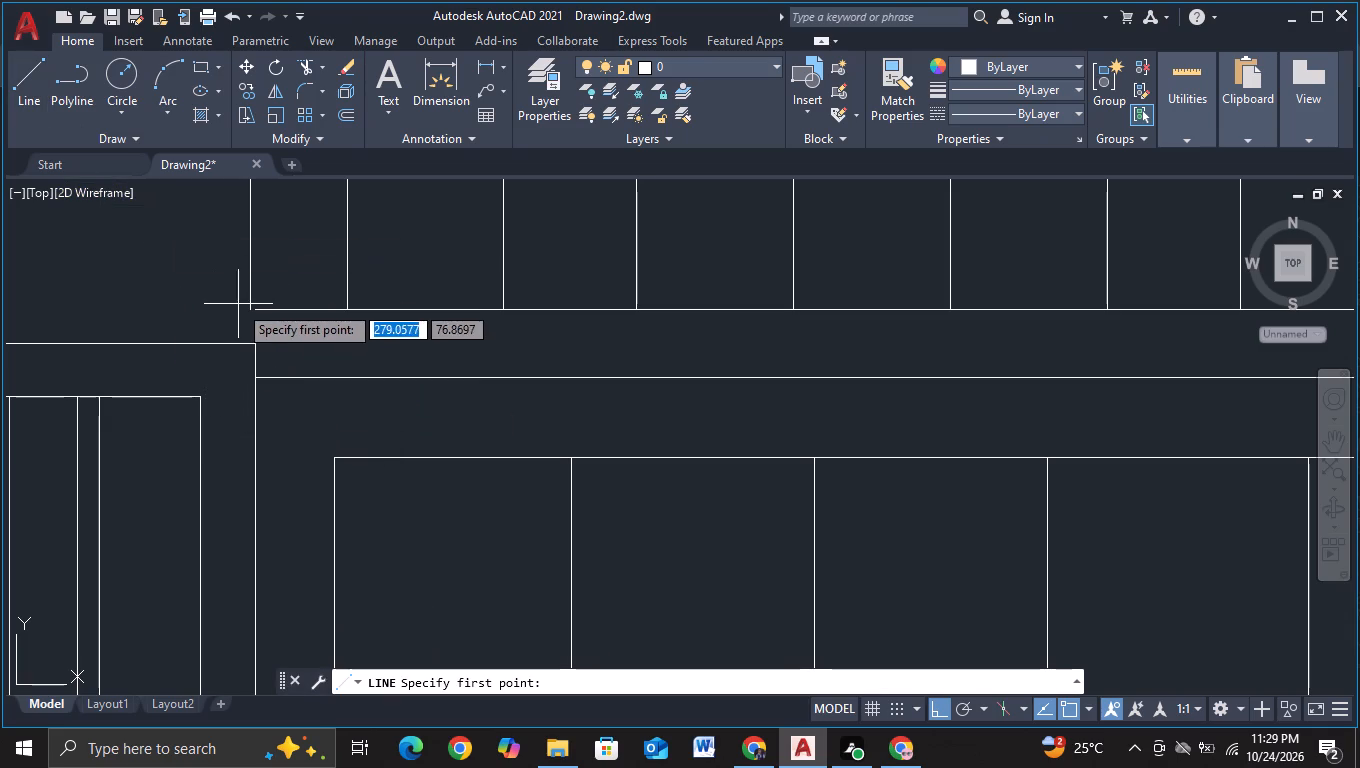
{"action": "left_click", "coordinate": [244, 304]}
{"action": "left_click", "coordinate": [242, 473]}
{"action": "key", "text": "Escape"}
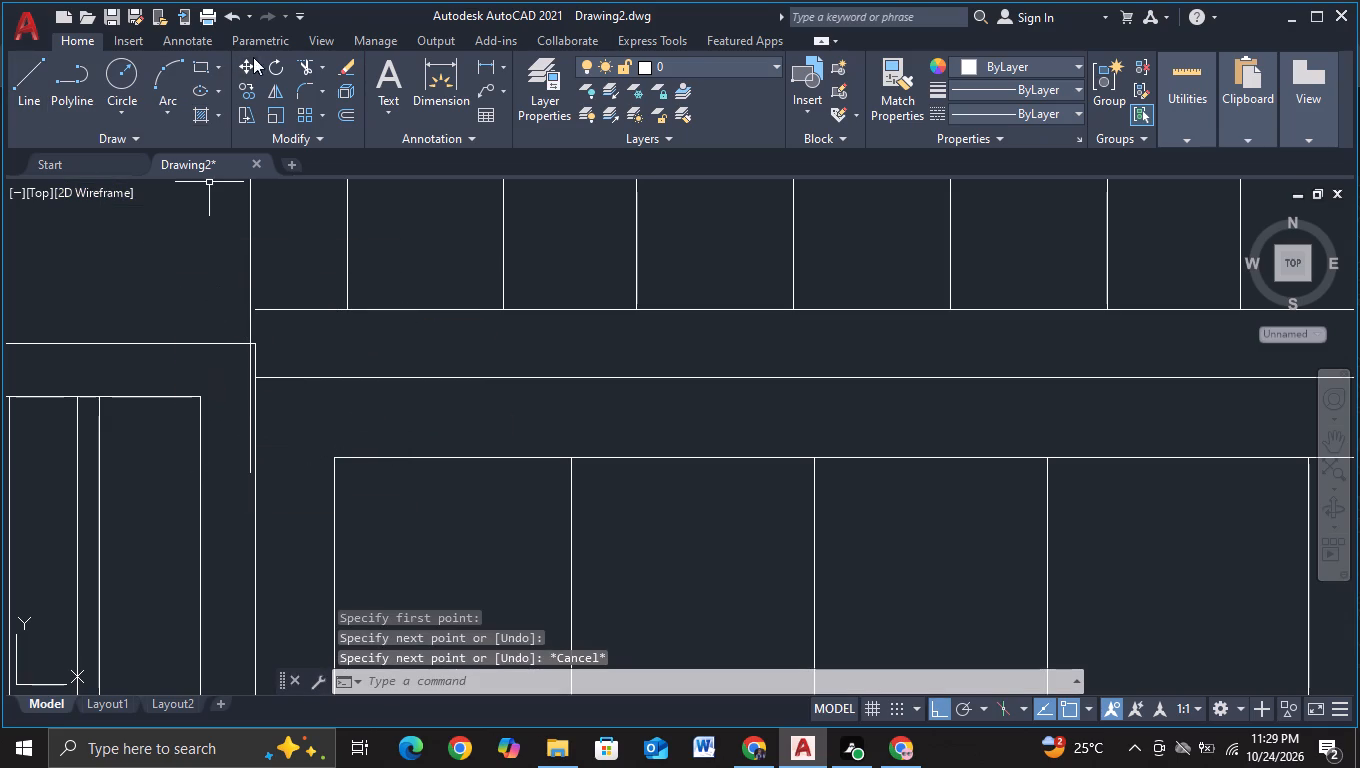
Trim the two new vertical lines where they overshoot the striped panel's outer frame below and the band's upper edge above.
{"action": "left_click", "coordinate": [297, 62]}
{"action": "left_click", "coordinate": [252, 363]}
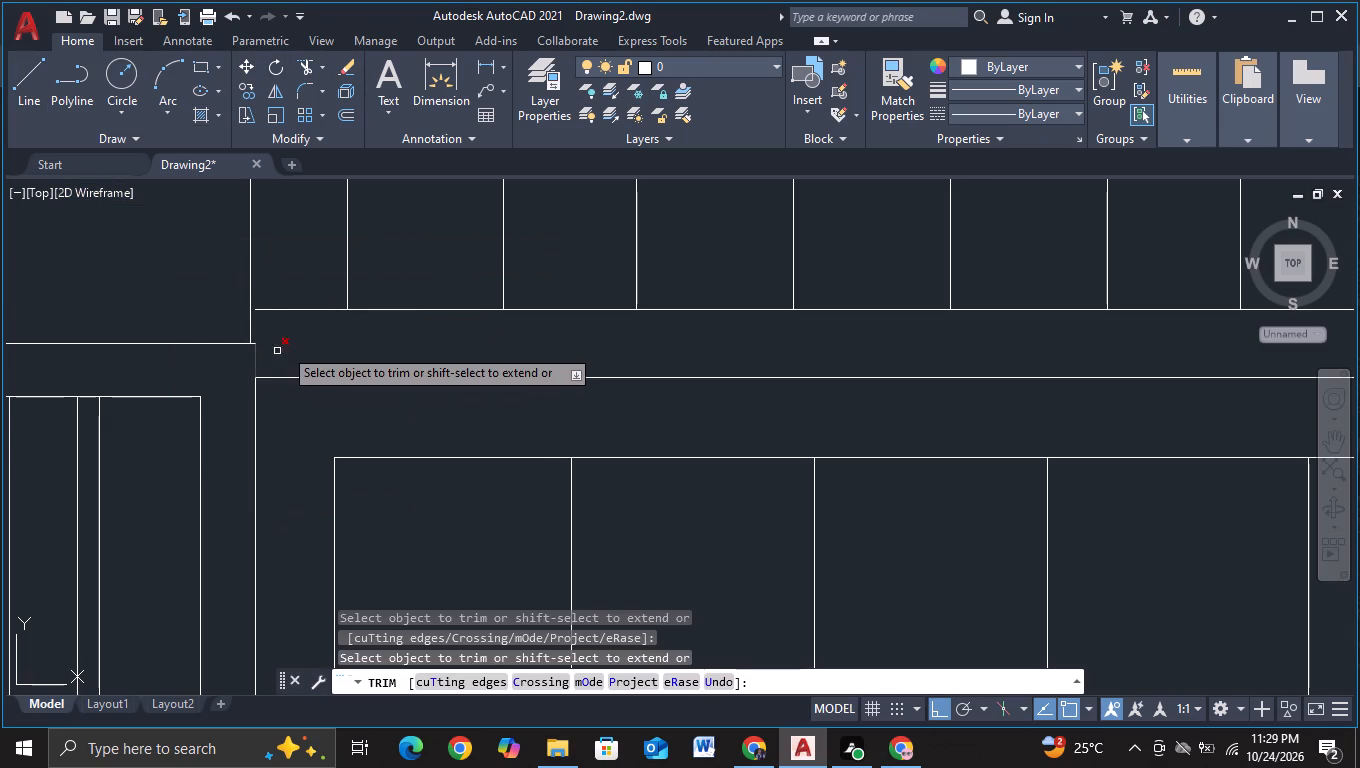
{"action": "scroll", "coordinate": [301, 332], "scroll_direction": "down", "scroll_amount": 1}
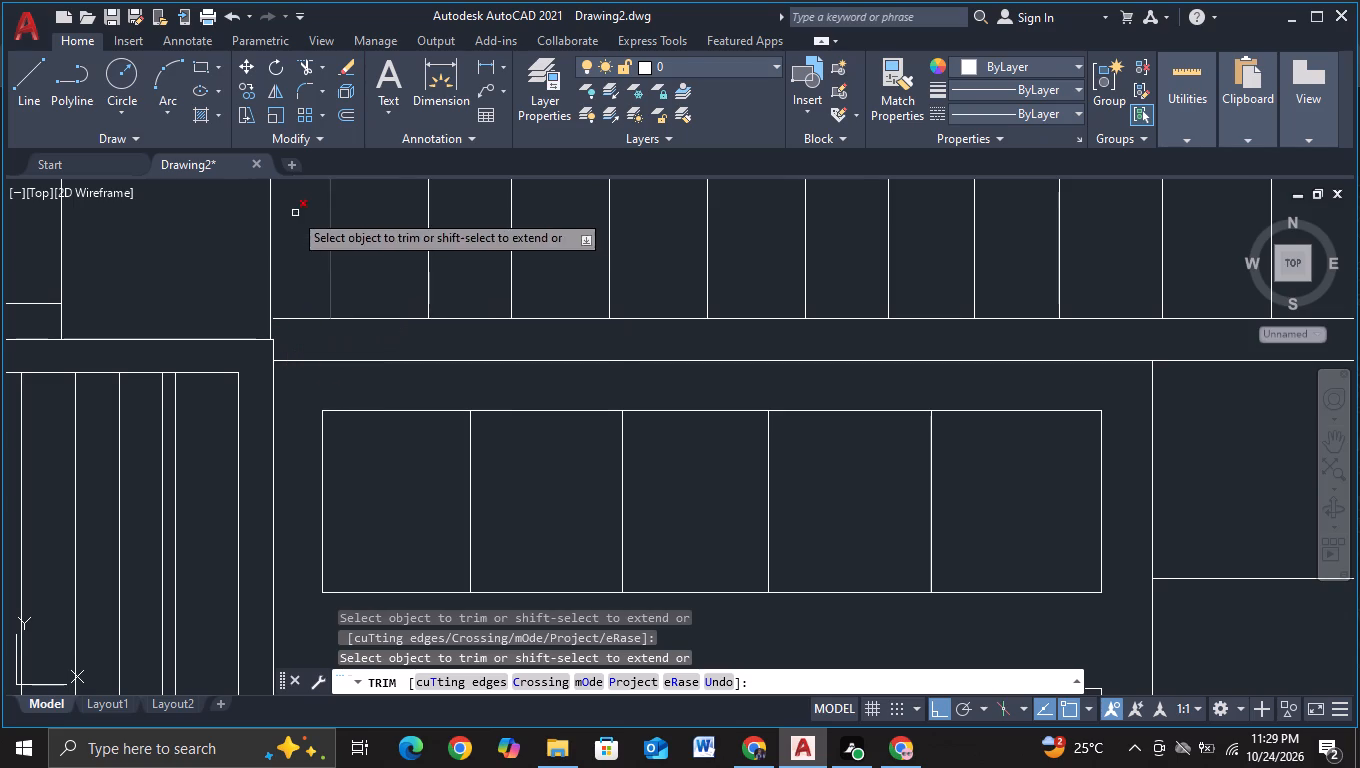
{"action": "middle_click_drag", "start_coordinate": [292, 212], "coordinate": [299, 440]}
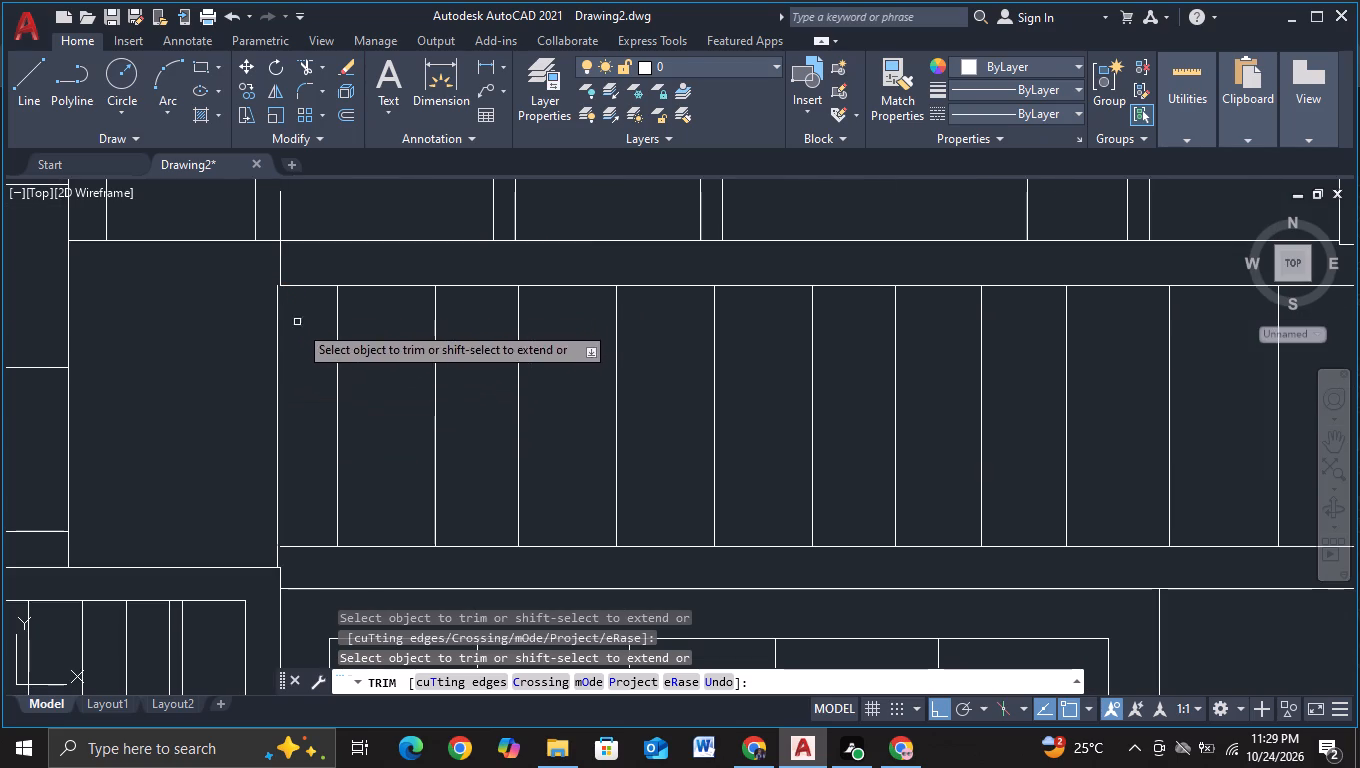
{"action": "left_click", "coordinate": [280, 216]}
{"action": "key", "text": "Escape"}
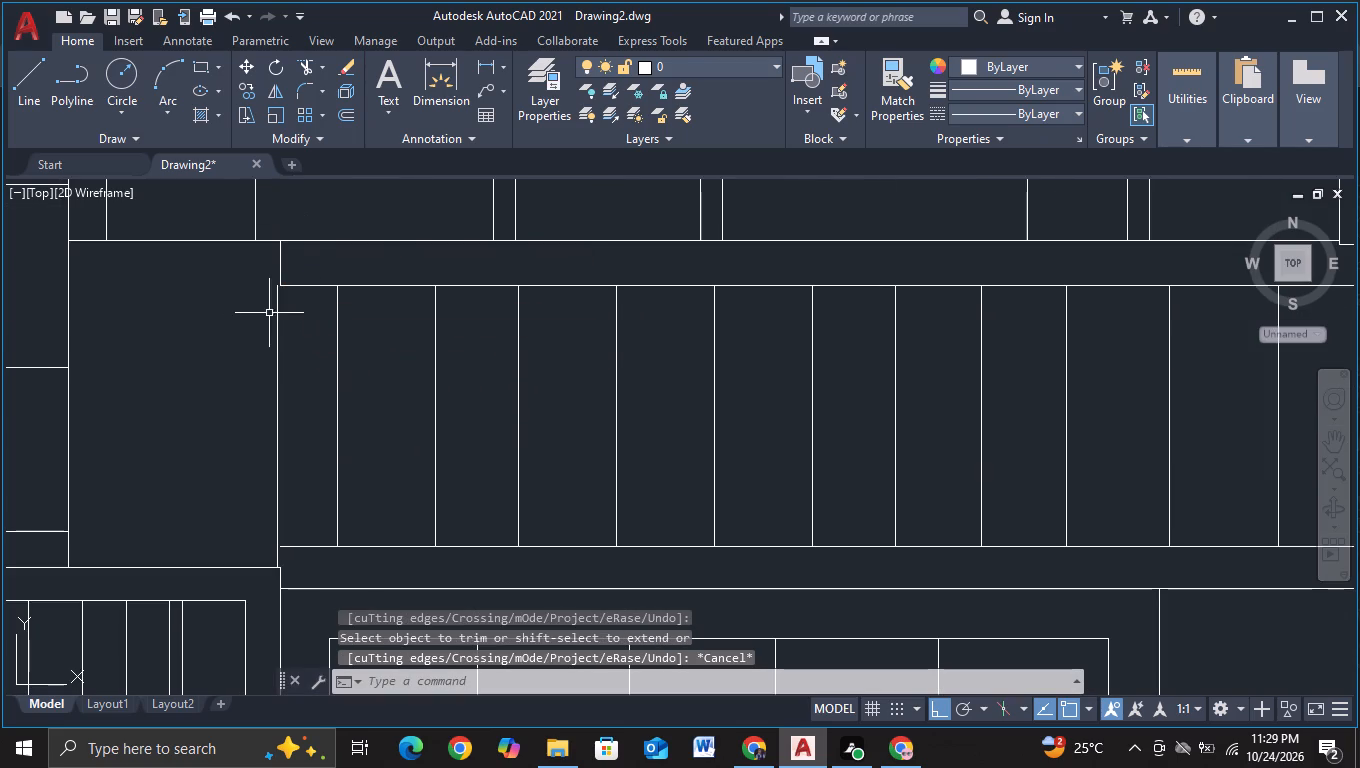
Move the divided frame's left edge about 0.06 units to the right, in line with the vertical line above it.
{"action": "left_click", "coordinate": [276, 313]}
{"action": "key", "text": "m"}
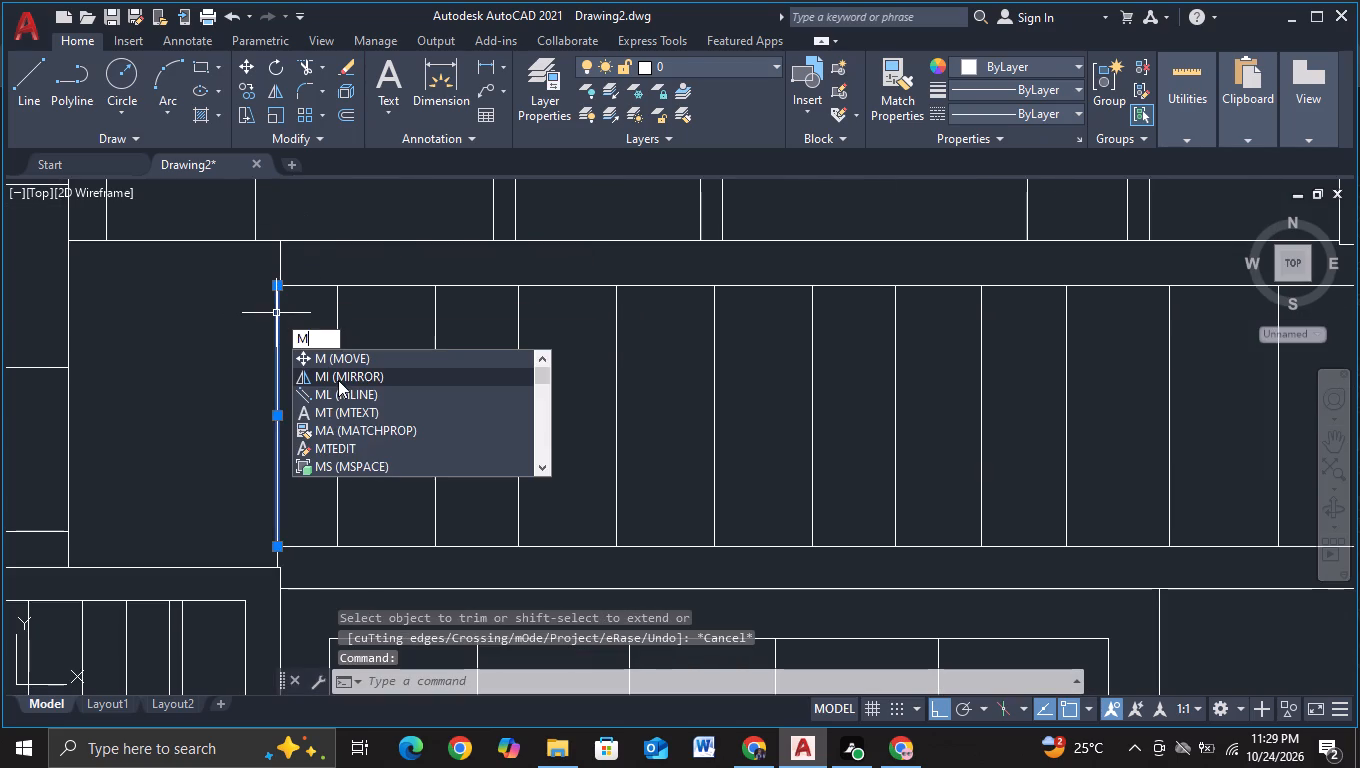
{"action": "left_click", "coordinate": [350, 362]}
{"action": "left_click", "coordinate": [360, 375]}
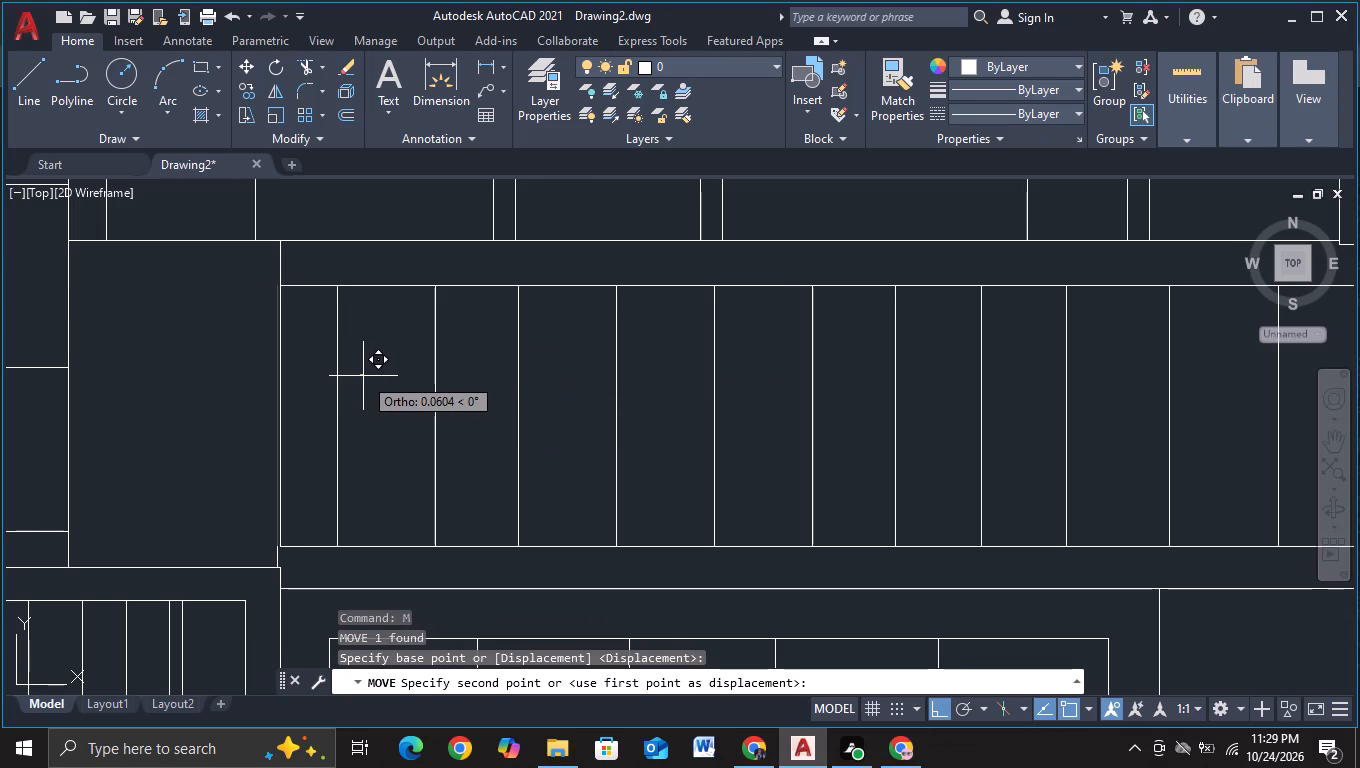
{"action": "left_click", "coordinate": [363, 376]}
{"action": "key", "text": "Escape"}
{"action": "scroll", "coordinate": [312, 387], "scroll_direction": "down", "scroll_amount": 2}
{"action": "scroll", "coordinate": [313, 458], "scroll_direction": "up", "scroll_amount": 2}
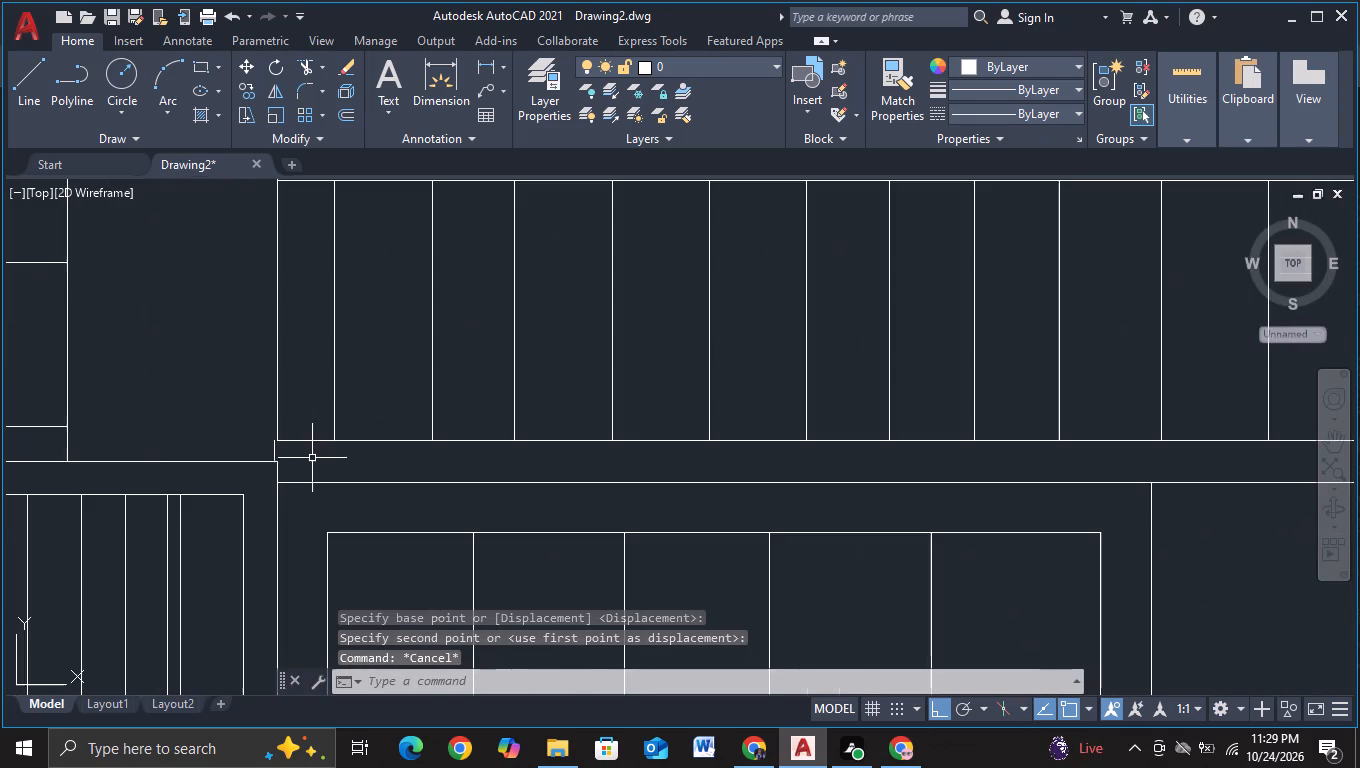
Move the short vertical segment below the divided frame's lower-left corner about 0.05 units to the right.
{"action": "scroll", "coordinate": [302, 464], "scroll_direction": "up", "scroll_amount": 1}
{"action": "left_click", "coordinate": [256, 452]}
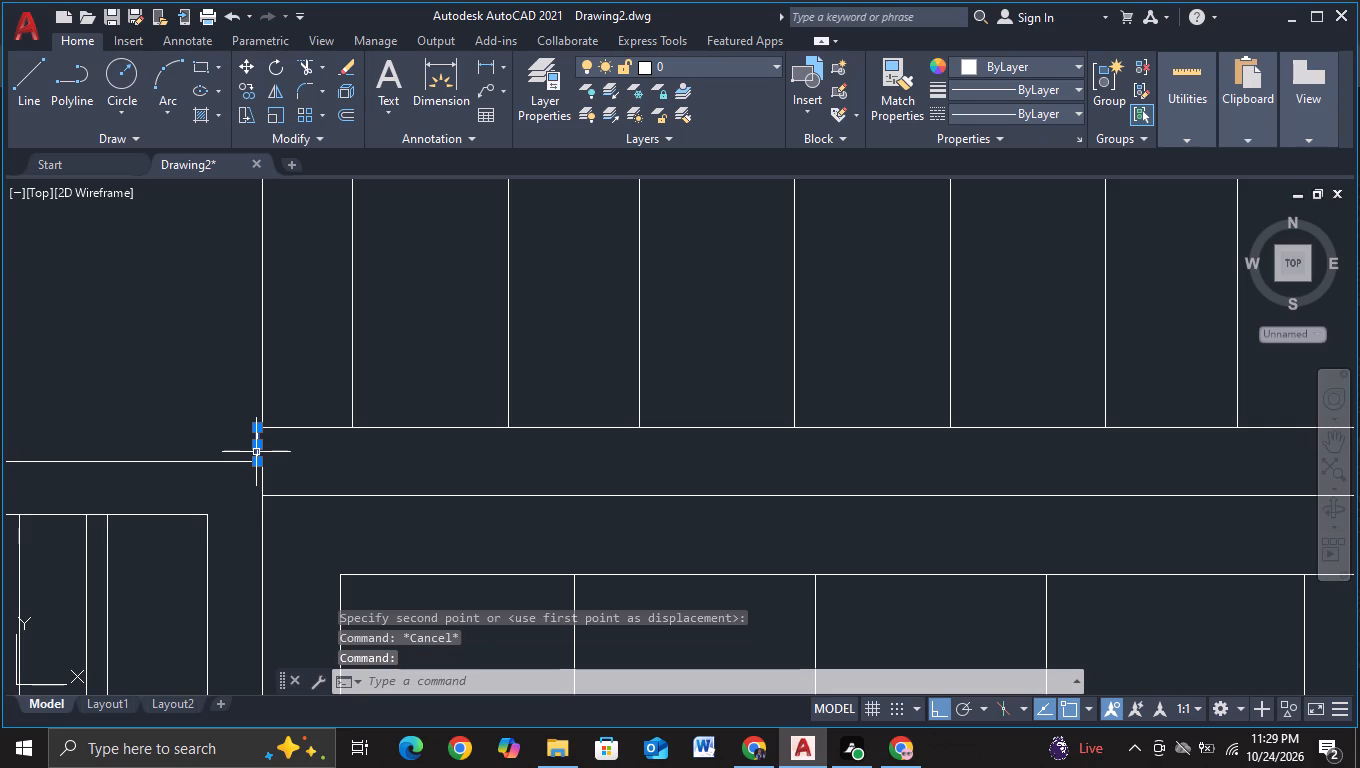
{"action": "key", "text": "m"}
{"action": "left_click", "coordinate": [315, 496]}
{"action": "left_click", "coordinate": [358, 445]}
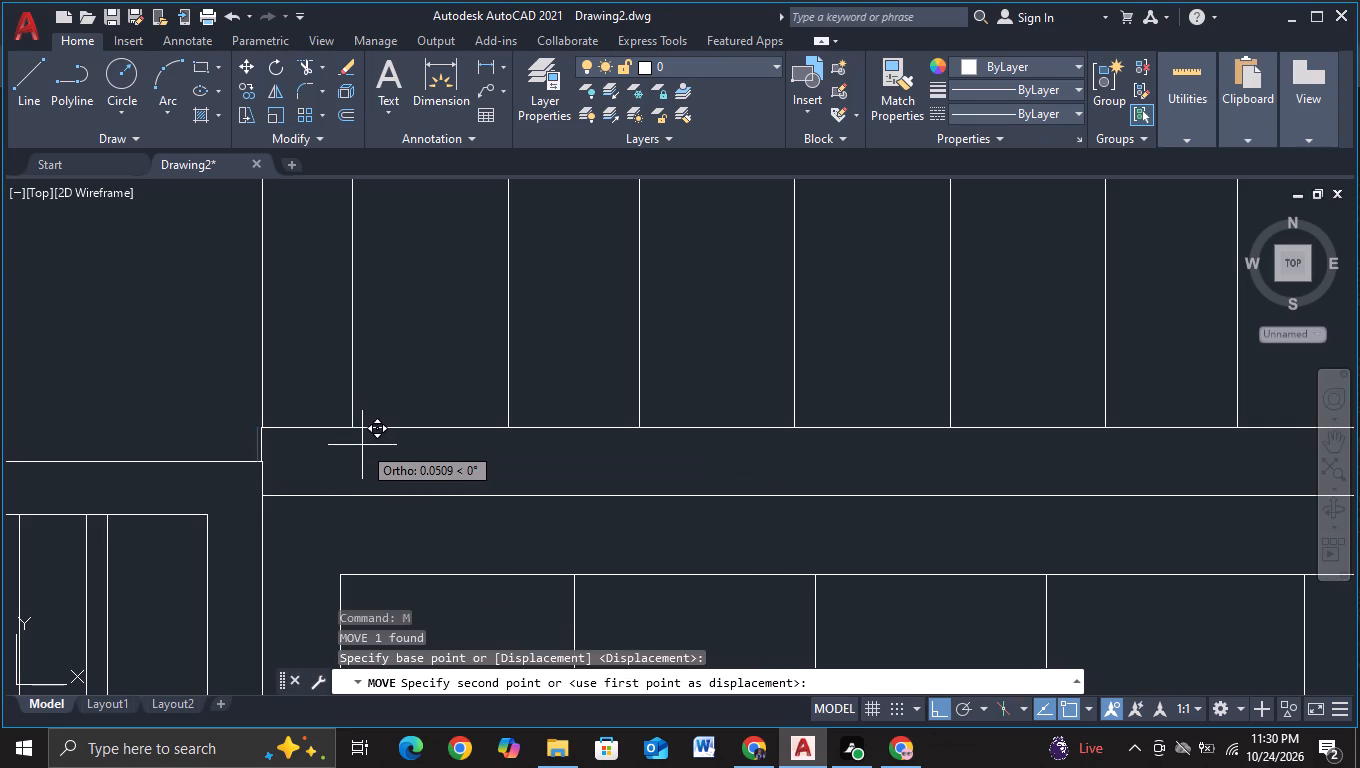
{"action": "left_click", "coordinate": [362, 445]}
{"action": "scroll", "coordinate": [362, 445], "scroll_direction": "down", "scroll_amount": 3}
{"action": "key", "text": "Escape"}
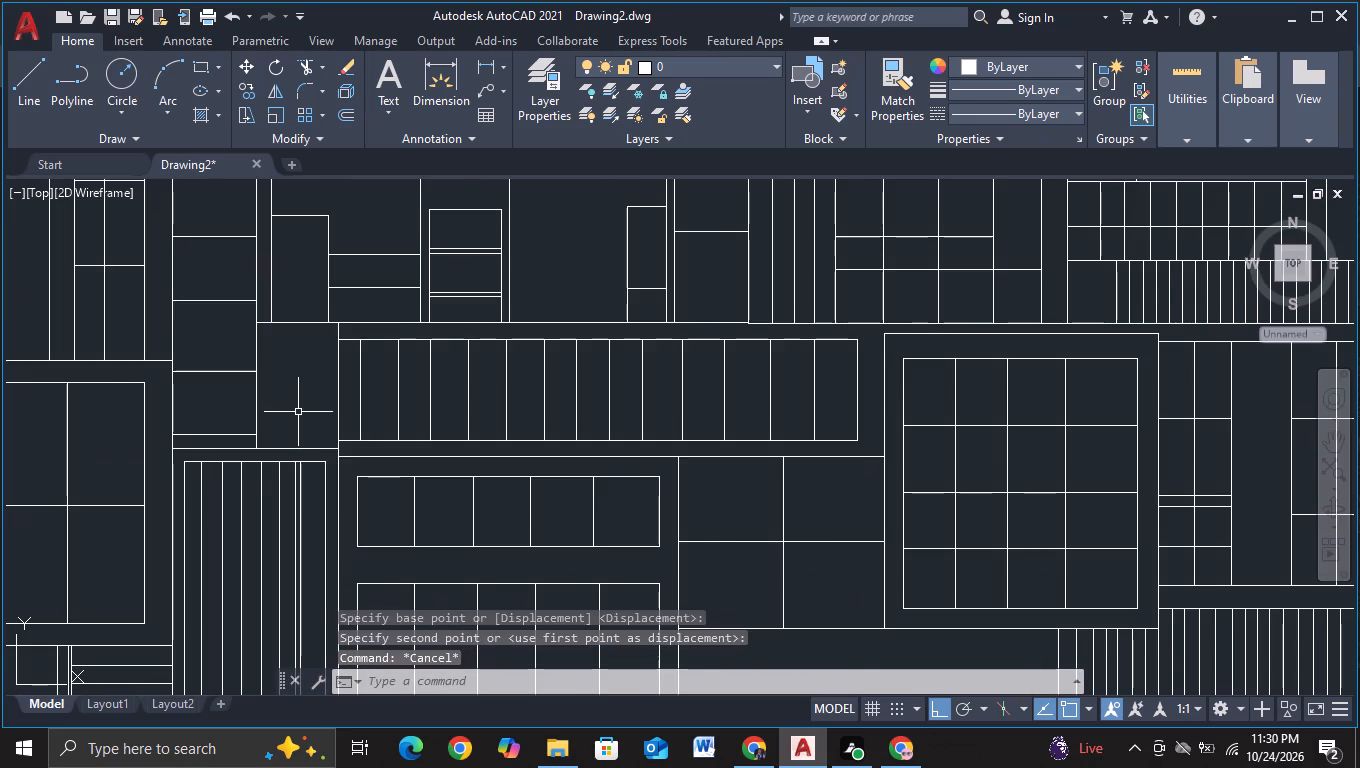
Draw the four sides of an inset window frame with lines in the narrow blank bay left of the divided frame.
{"action": "middle_click_drag", "start_coordinate": [308, 410], "coordinate": [354, 406]}
{"action": "left_click", "coordinate": [24, 89]}
{"action": "scroll", "coordinate": [304, 363], "scroll_direction": "up", "scroll_amount": 1}
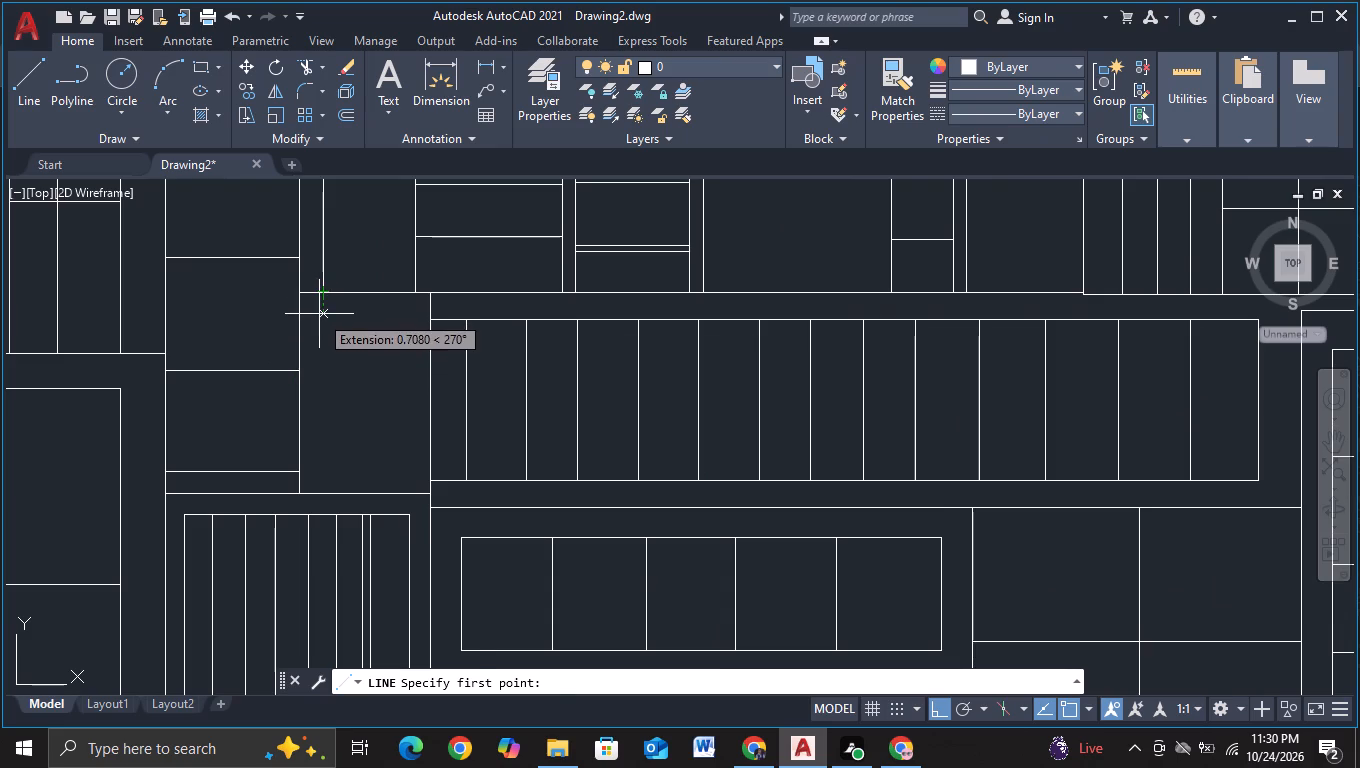
{"action": "left_click", "coordinate": [319, 314]}
{"action": "left_click", "coordinate": [407, 318]}
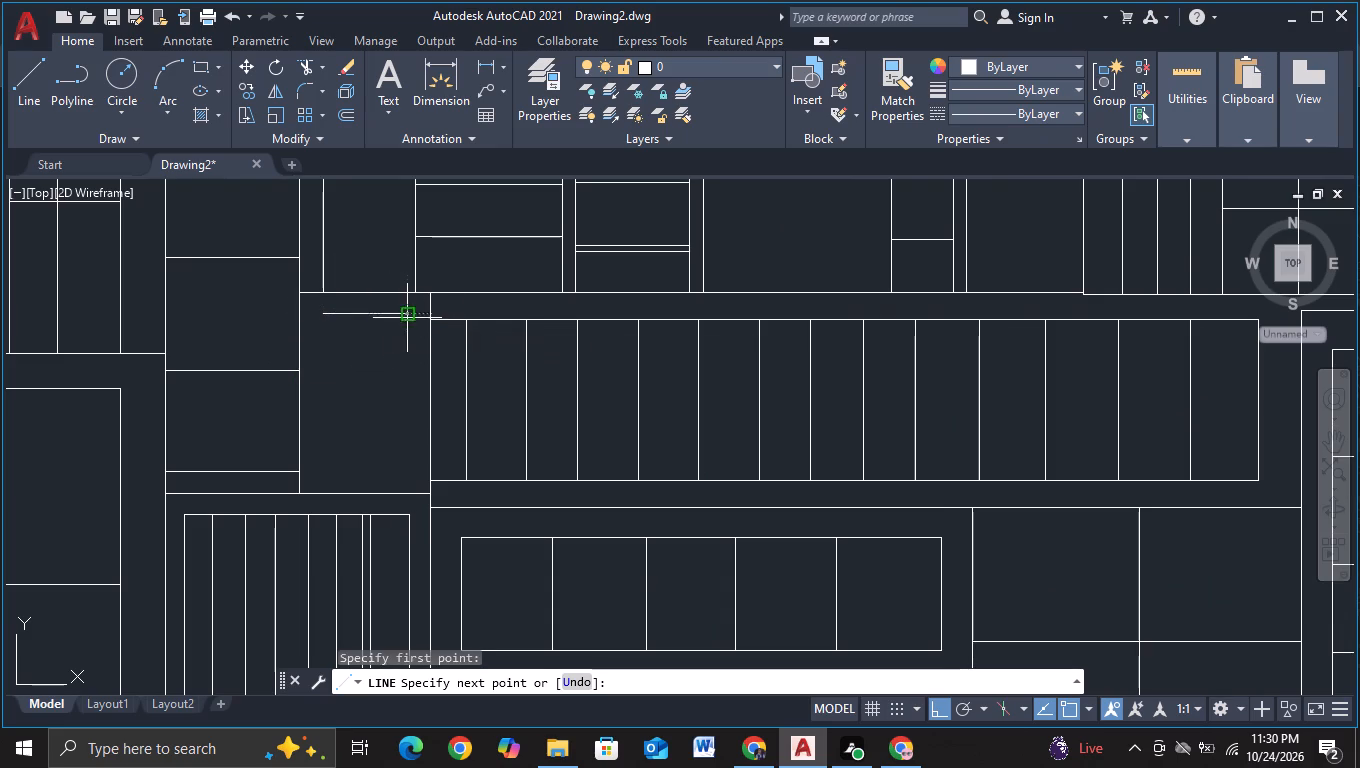
{"action": "left_click", "coordinate": [415, 468]}
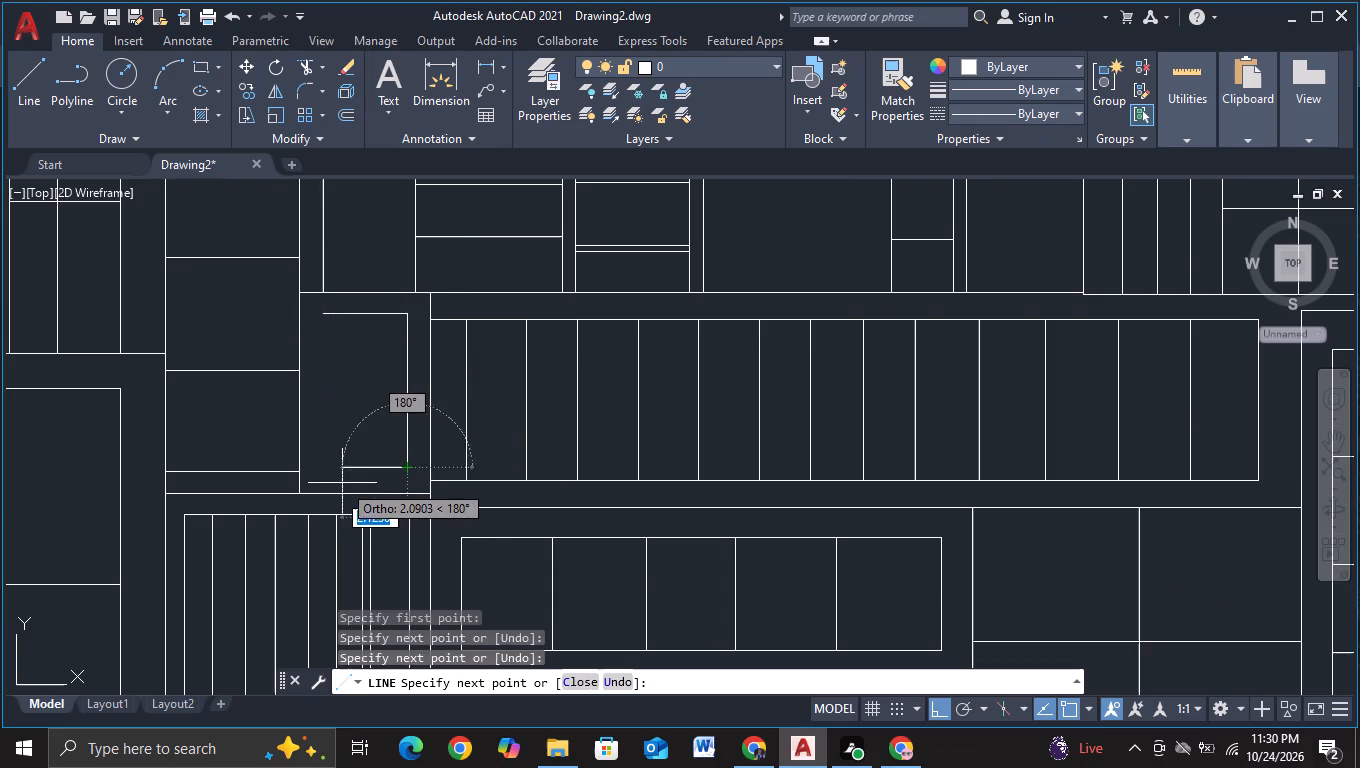
{"action": "left_click", "coordinate": [326, 480]}
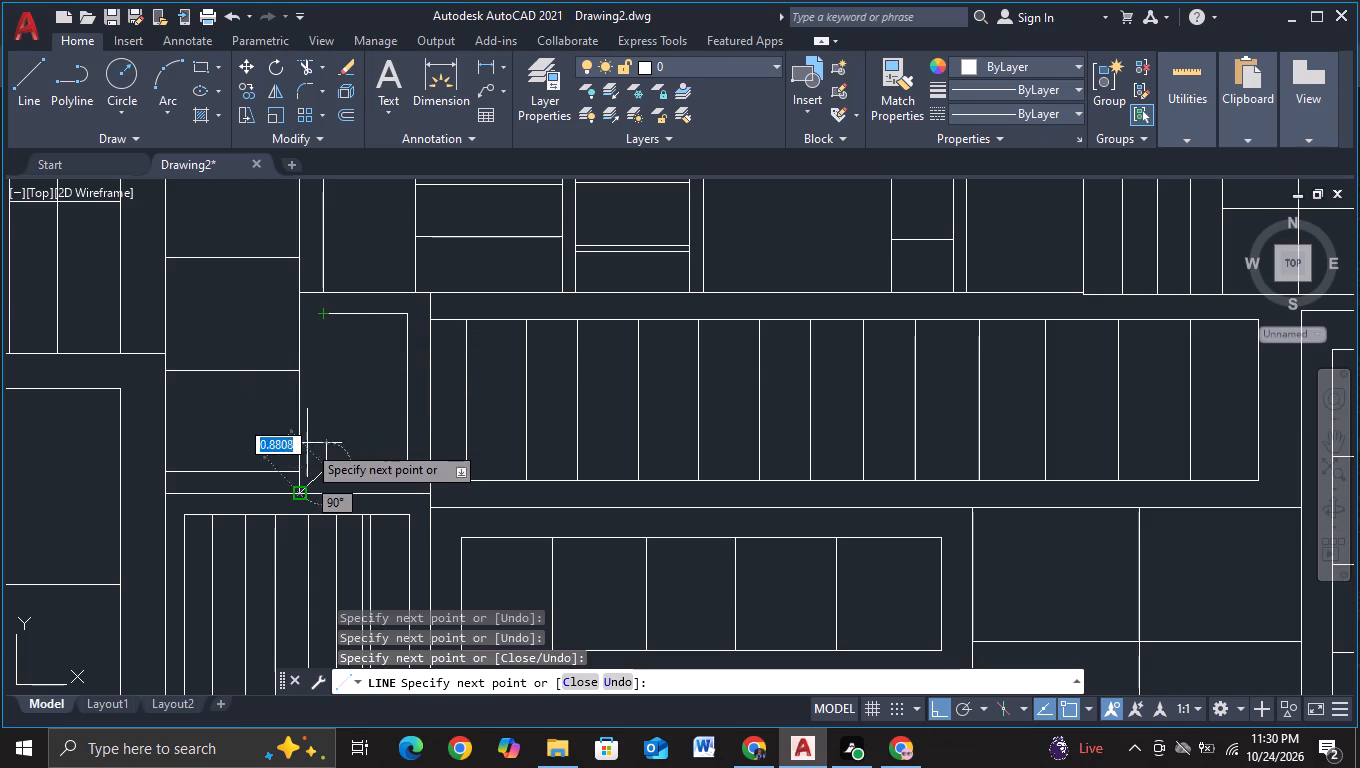
{"action": "scroll", "coordinate": [319, 444], "scroll_direction": "up", "scroll_amount": 4}
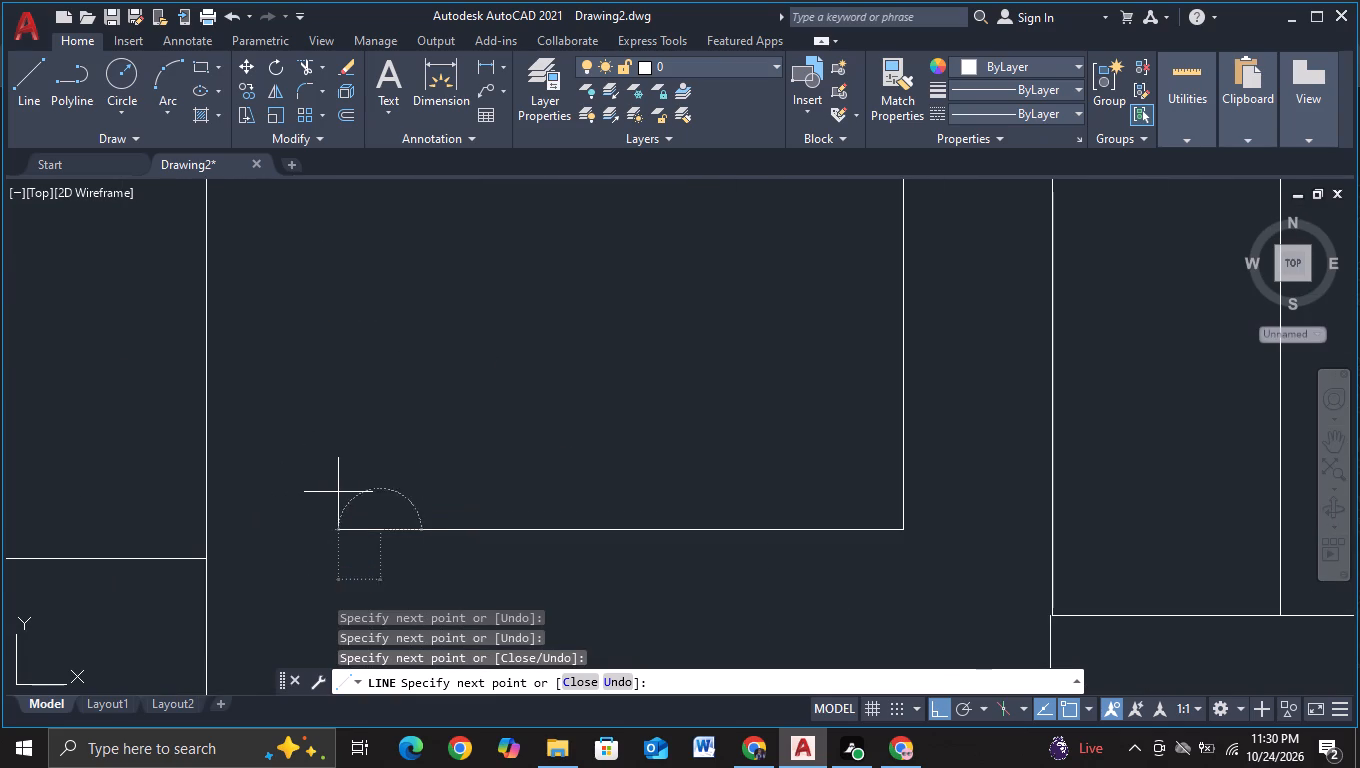
{"action": "left_click", "coordinate": [338, 492]}
{"action": "scroll", "coordinate": [379, 312], "scroll_direction": "down", "scroll_amount": 2}
{"action": "middle_click_drag", "start_coordinate": [379, 319], "coordinate": [377, 493]}
{"action": "middle_click_drag", "start_coordinate": [406, 212], "coordinate": [409, 398]}
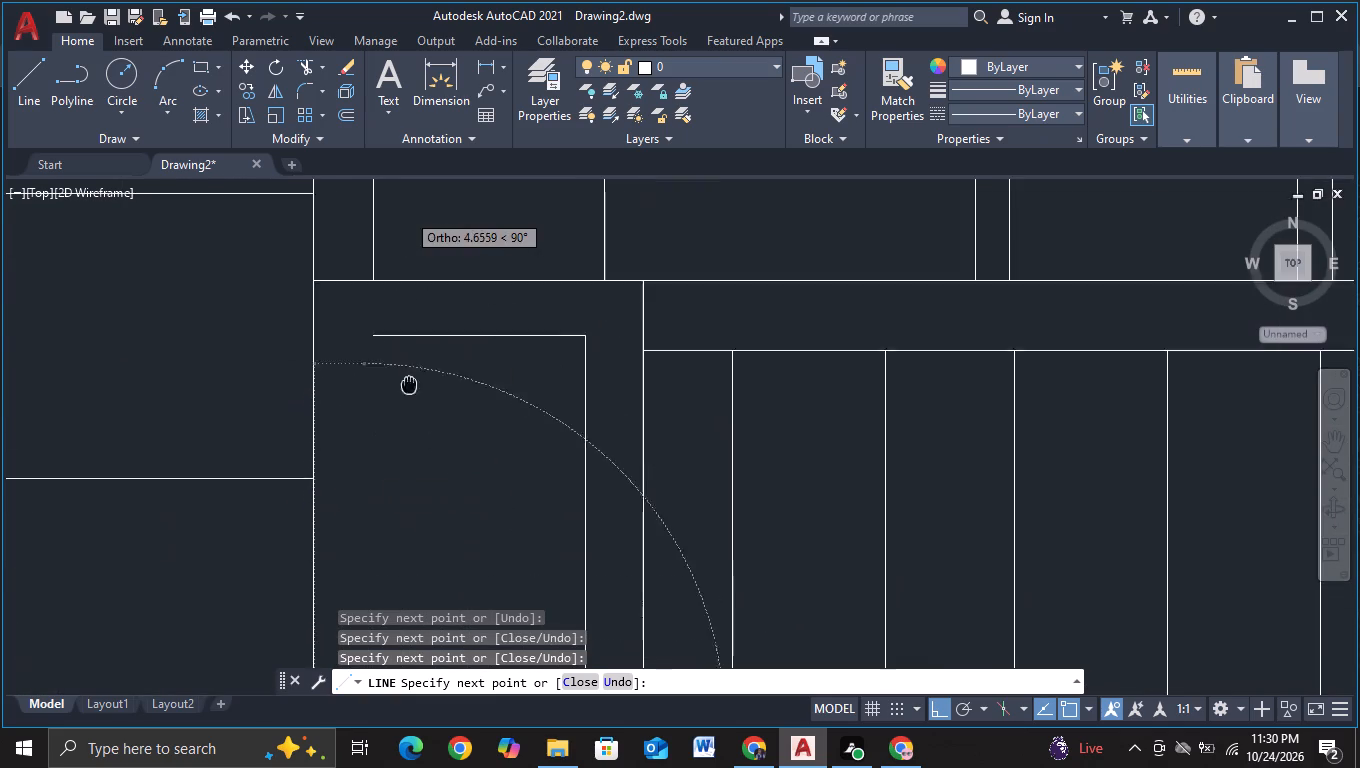
{"action": "middle_click_drag", "start_coordinate": [409, 398], "coordinate": [409, 400]}
{"action": "left_click", "coordinate": [403, 354]}
{"action": "key", "text": "Escape"}
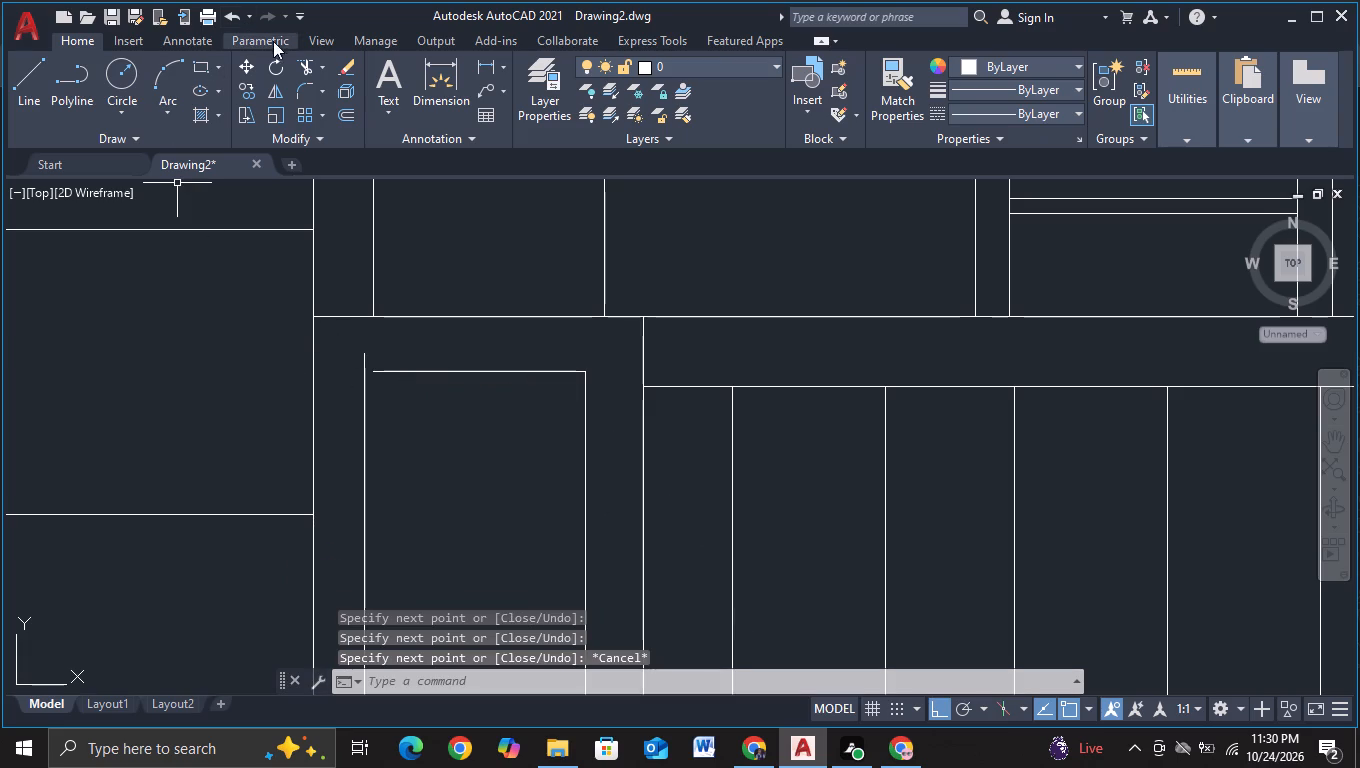
Close the inset frame's upper-left corner by extending its top edge to the left side and trimming the side's overshoot.
{"action": "key", "text": "e"}
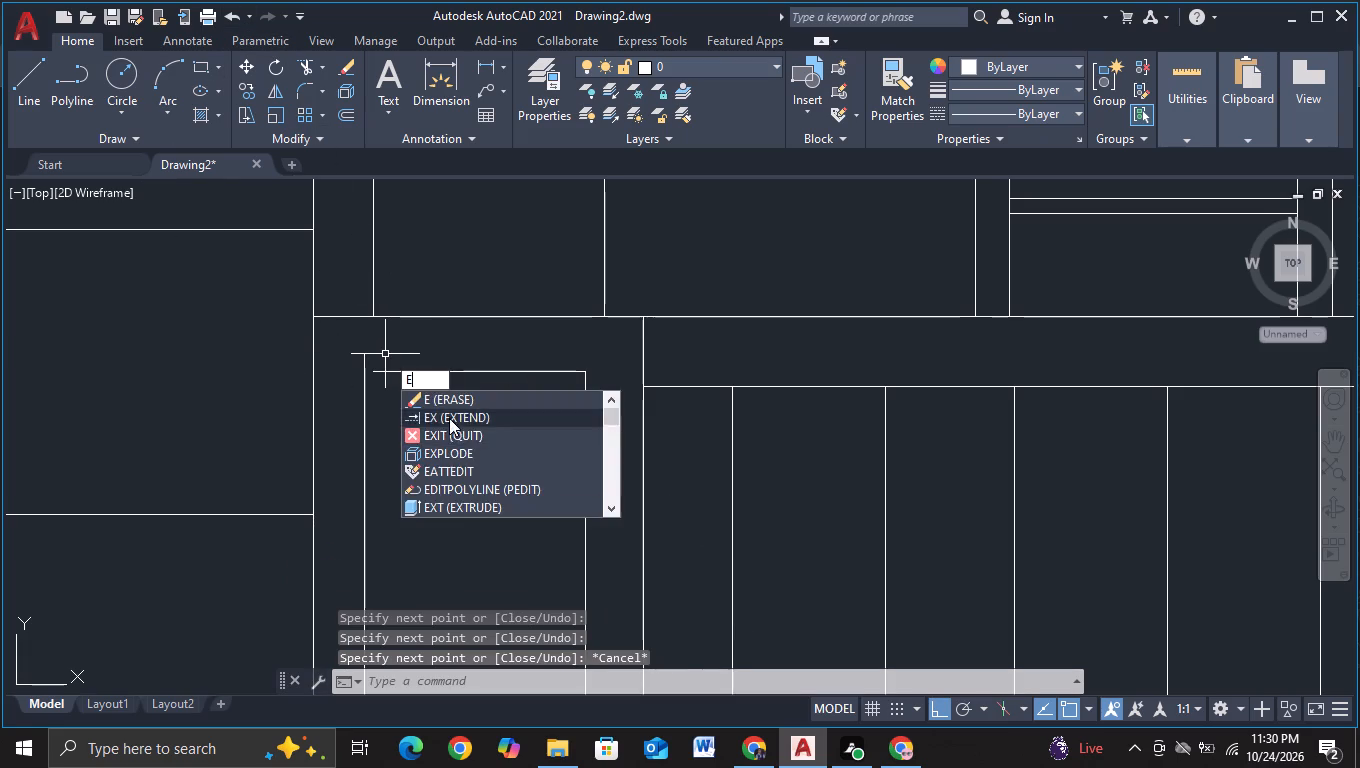
{"action": "left_click", "coordinate": [449, 415]}
{"action": "left_click", "coordinate": [430, 374]}
{"action": "key", "text": "Escape"}
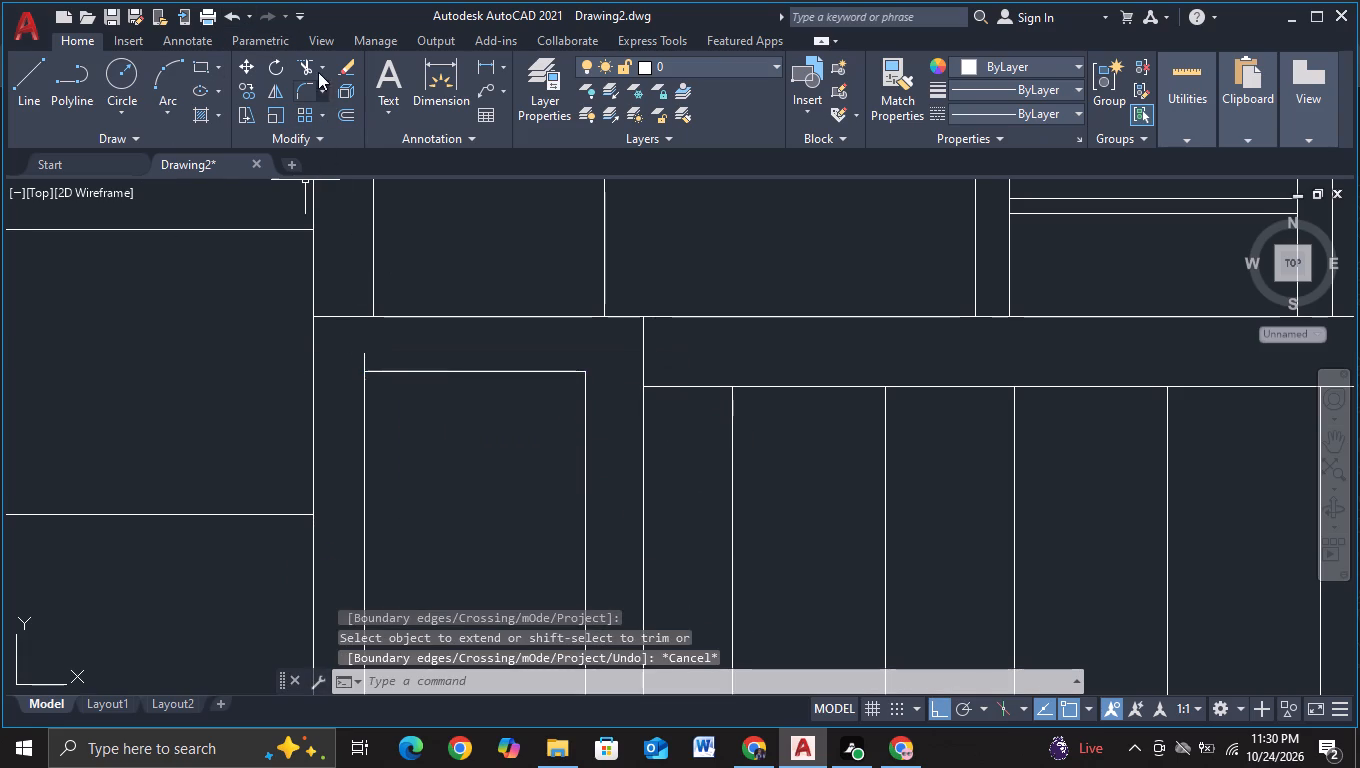
{"action": "left_click", "coordinate": [299, 65]}
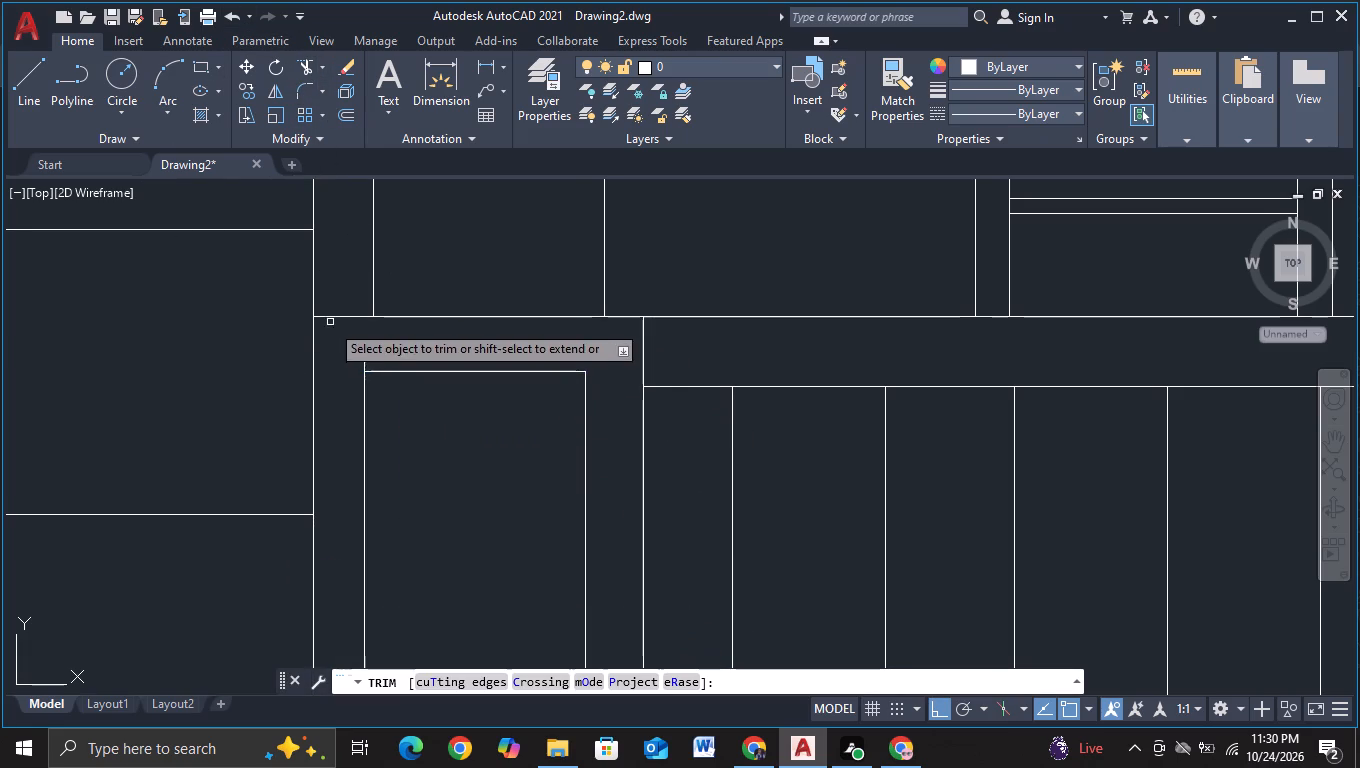
{"action": "left_click", "coordinate": [356, 360]}
{"action": "left_click", "coordinate": [373, 360]}
{"action": "scroll", "coordinate": [381, 360], "scroll_direction": "down", "scroll_amount": 2}
{"action": "key", "text": "Escape"}
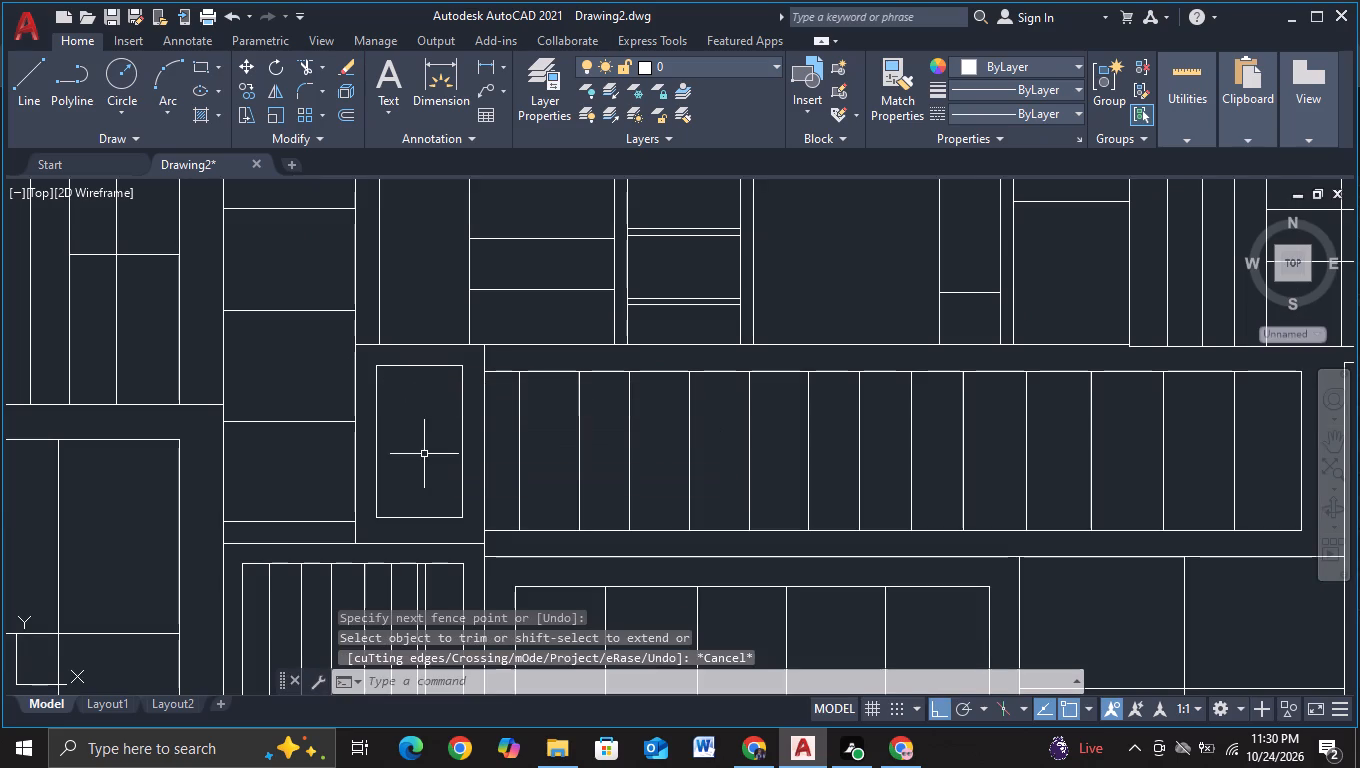
Copy the inset frame's top edge downward three times, placing the second and third copies about 1.9 and 3.4 units down with object snap off.
{"action": "left_click", "coordinate": [420, 363]}
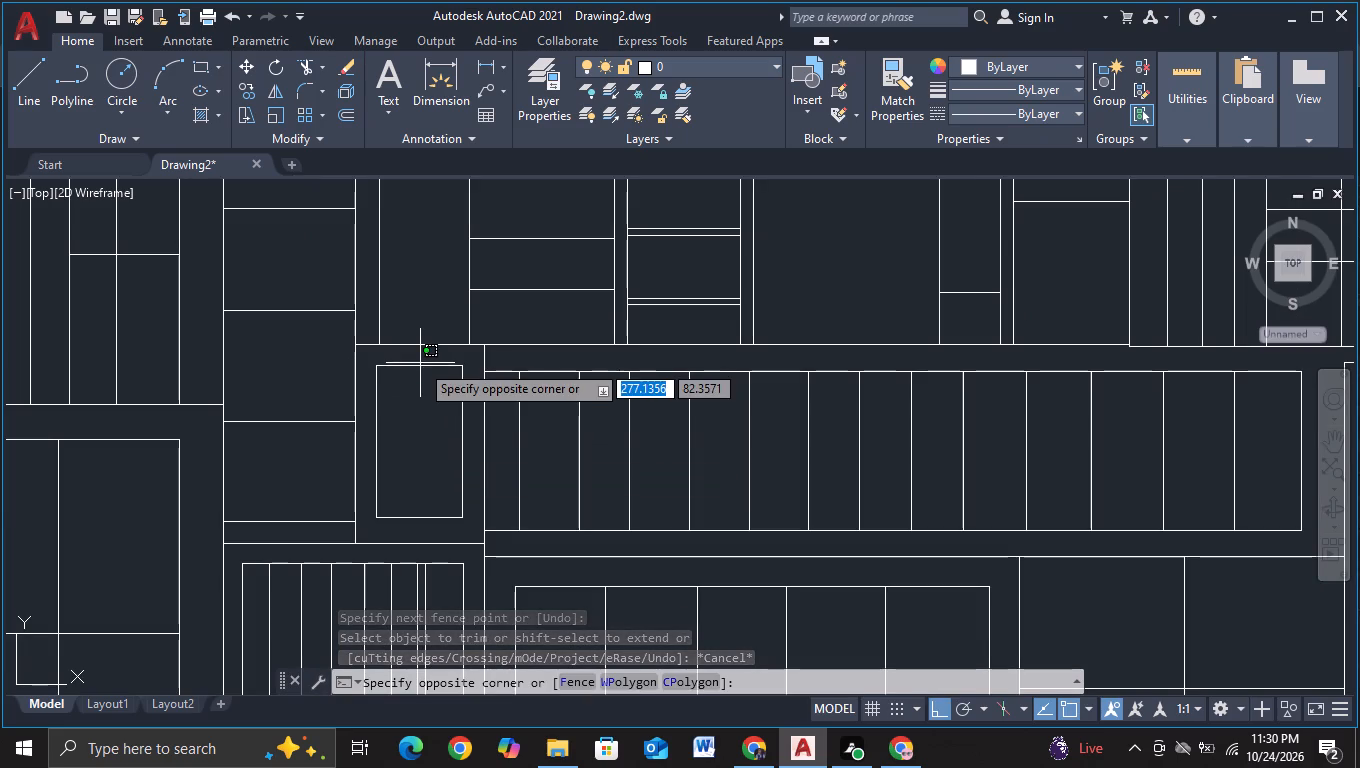
{"action": "left_click", "coordinate": [415, 379]}
{"action": "key", "text": "c"}
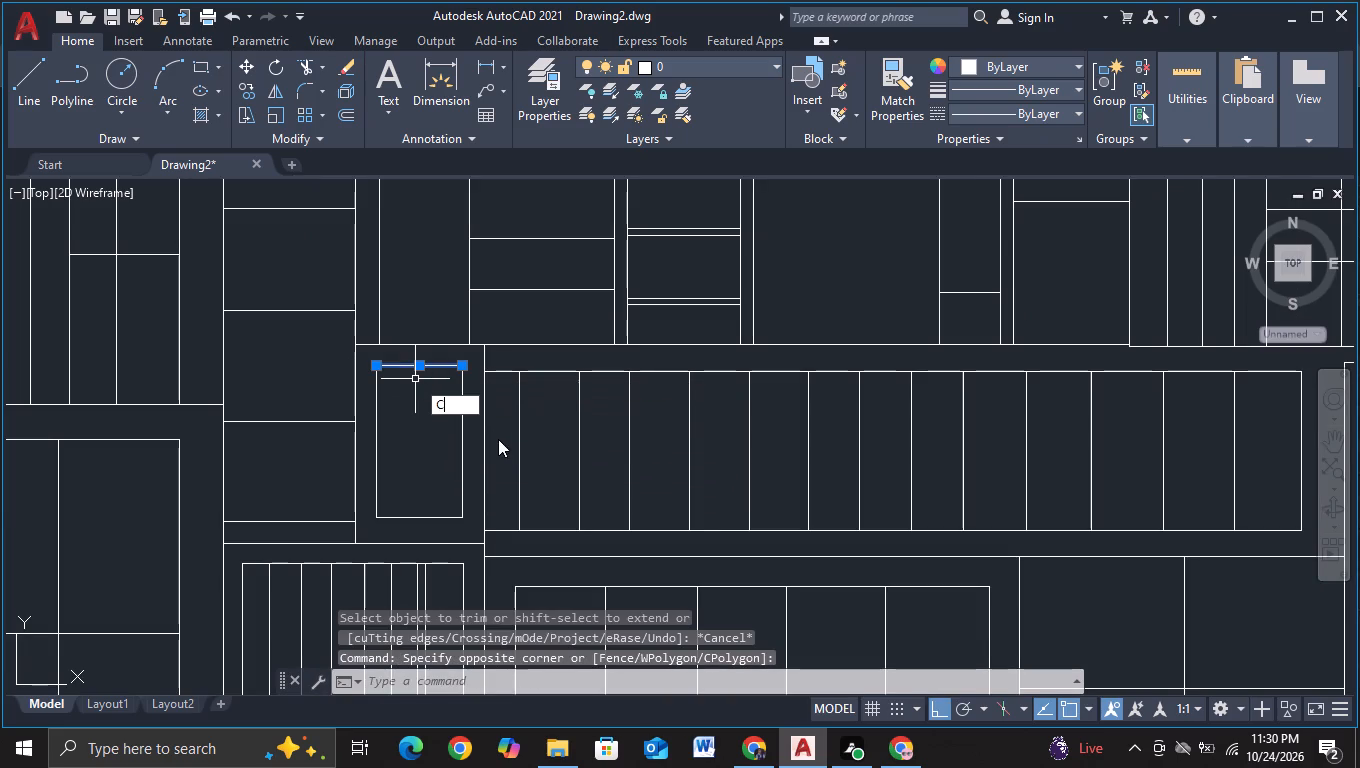
{"action": "left_click", "coordinate": [498, 439]}
{"action": "left_click", "coordinate": [418, 433]}
{"action": "left_click", "coordinate": [420, 464]}
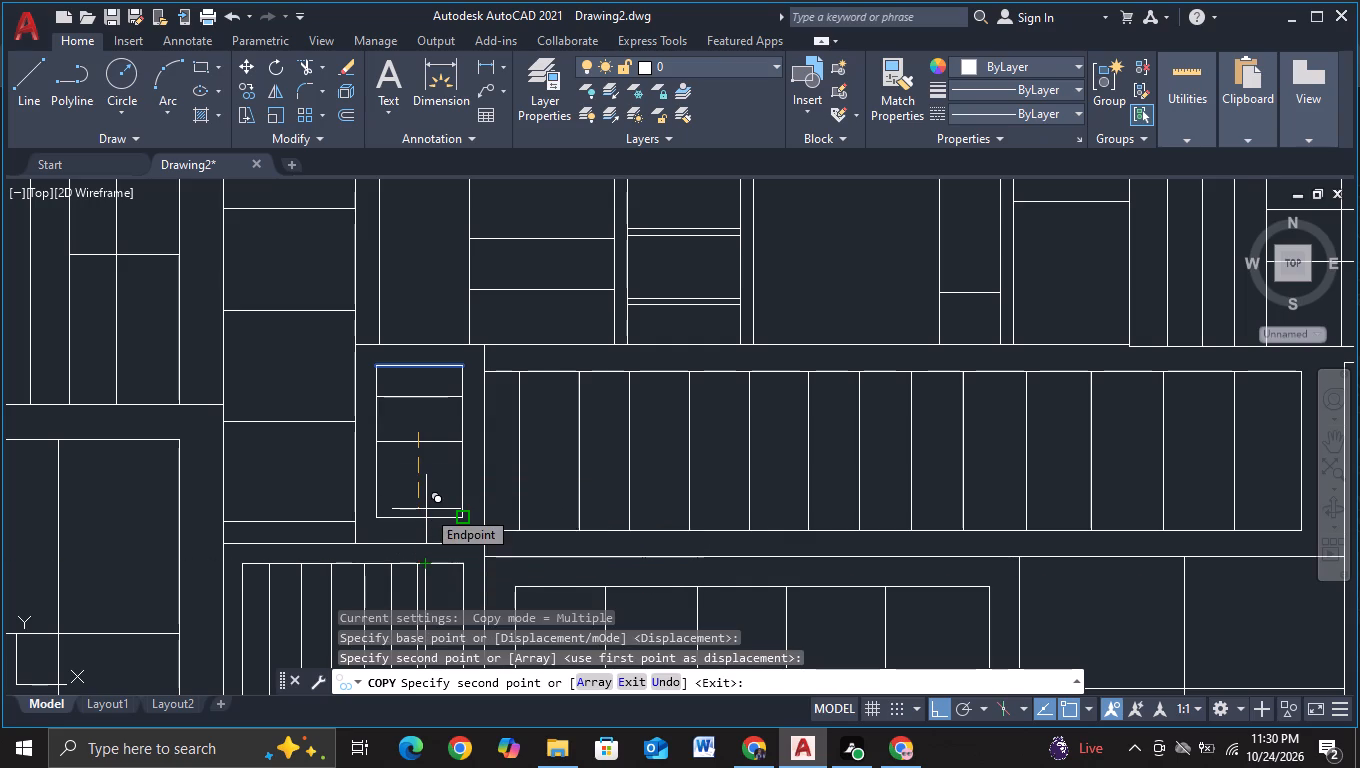
{"action": "key", "text": "F3"}
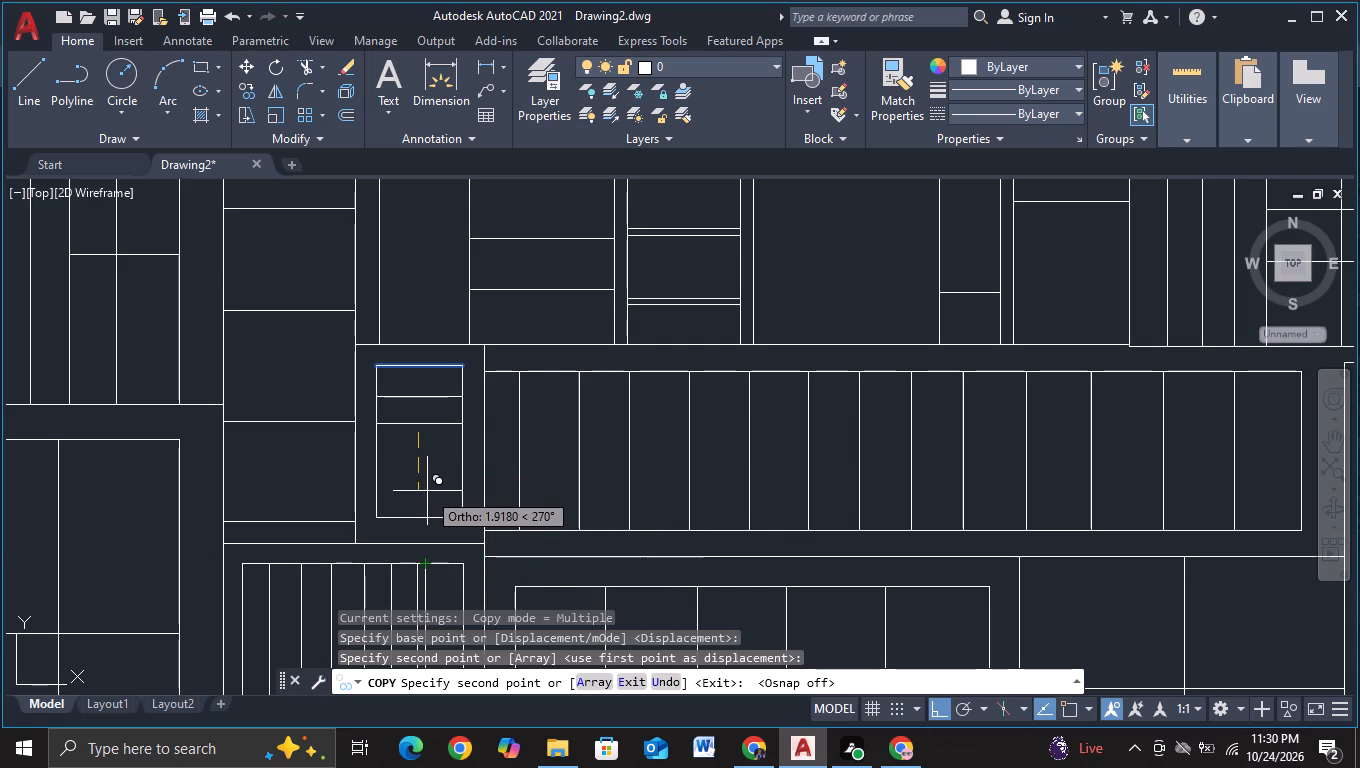
{"action": "left_click", "coordinate": [427, 491]}
{"action": "left_click", "coordinate": [423, 536]}
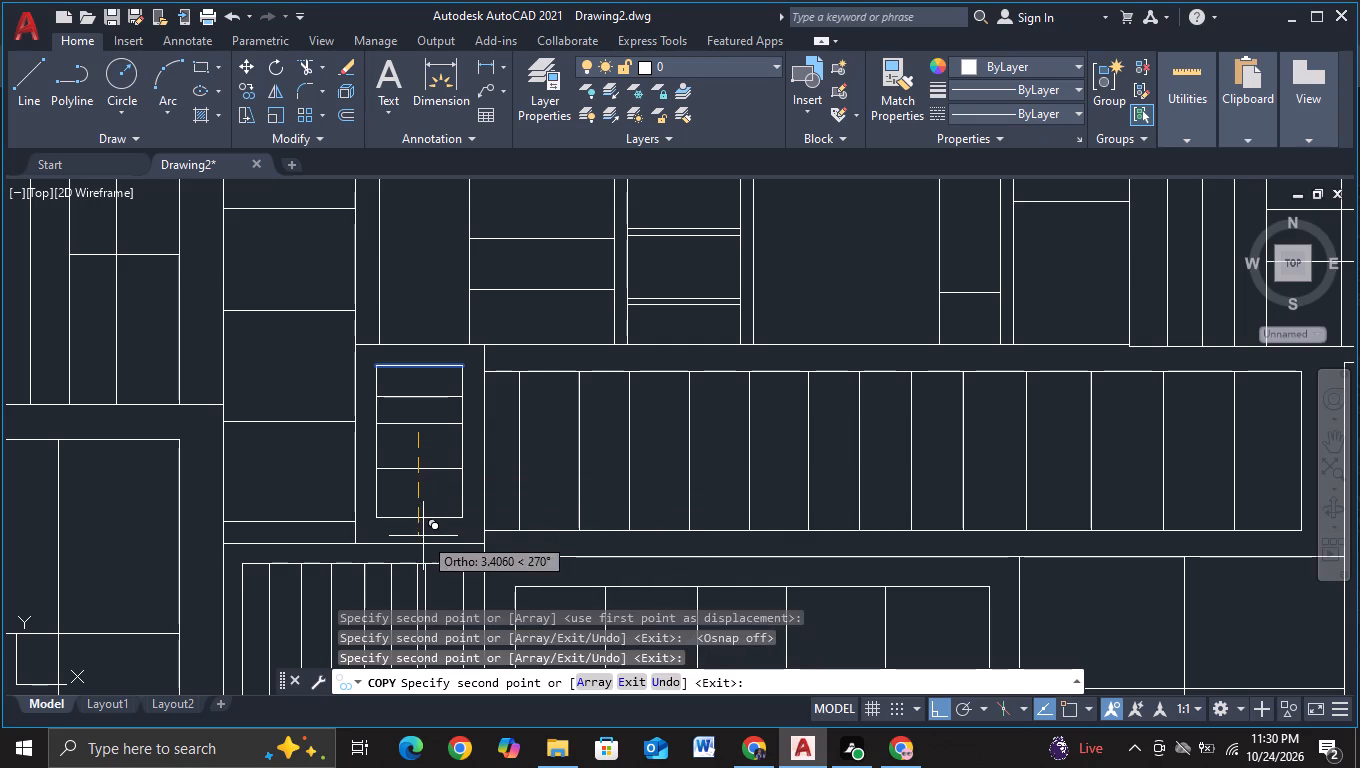
{"action": "key", "text": "Escape"}
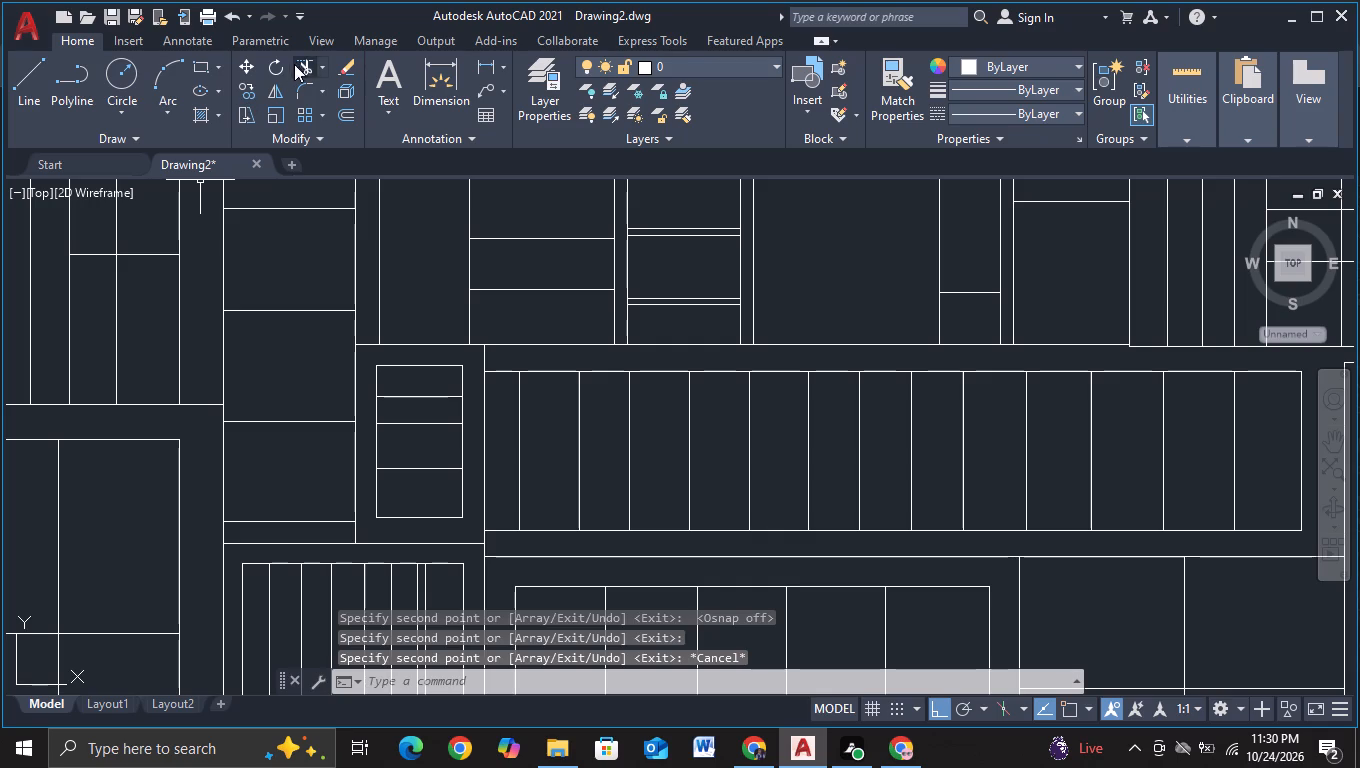
Trim both side edges between the first and second horizontal dividers, splitting the inset frame into two separate windows.
{"action": "left_click", "coordinate": [299, 60]}
{"action": "left_click", "coordinate": [371, 413]}
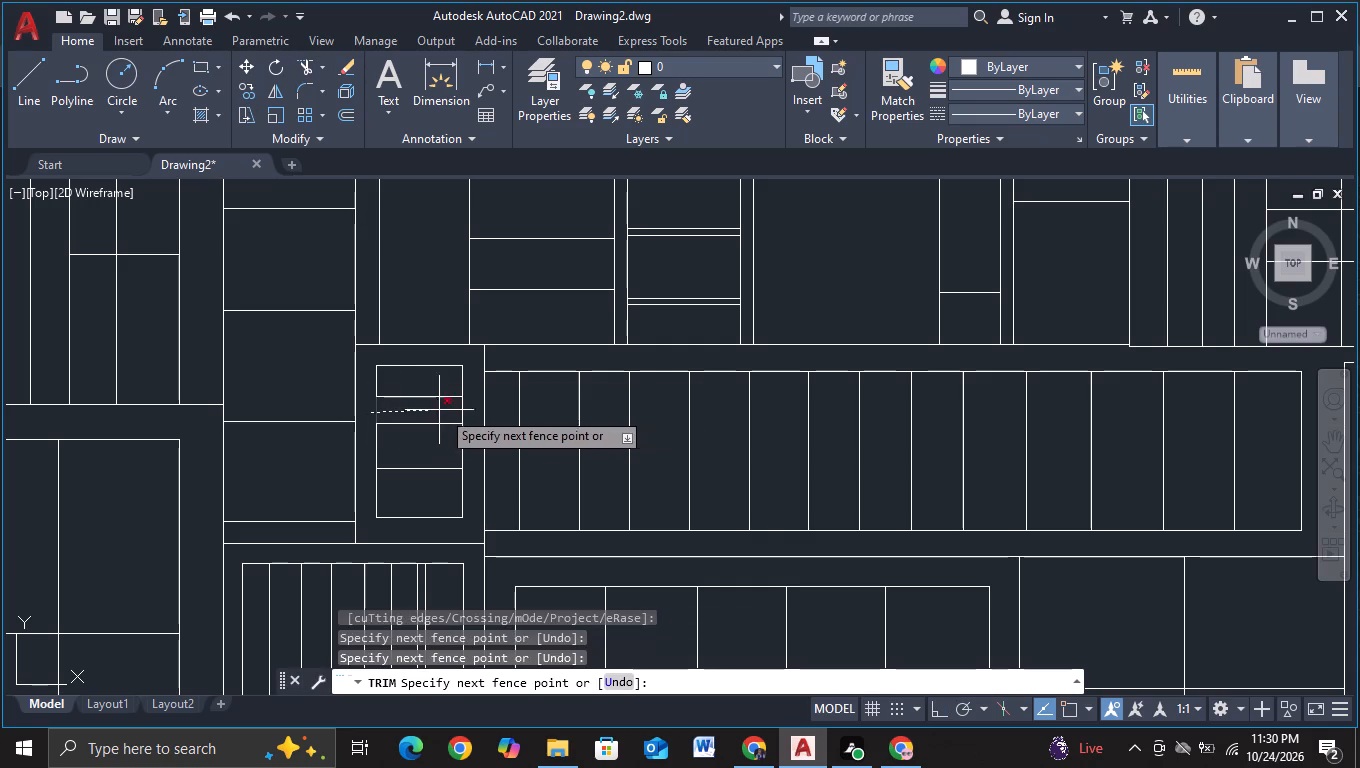
{"action": "left_click", "coordinate": [471, 410]}
{"action": "key", "text": "Escape"}
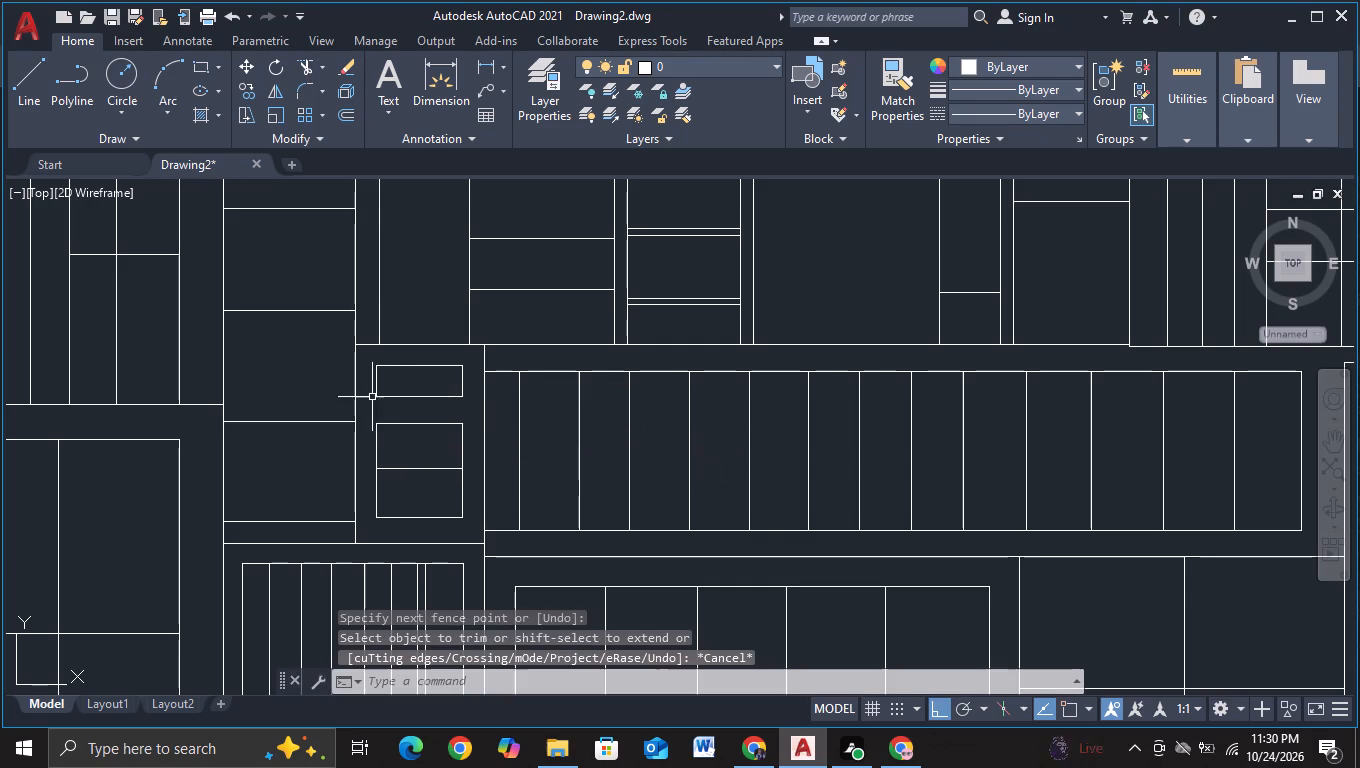
Copy the left edges of both small windows about 1.42 units to the right as central vertical dividers.
{"action": "left_click", "coordinate": [375, 384]}
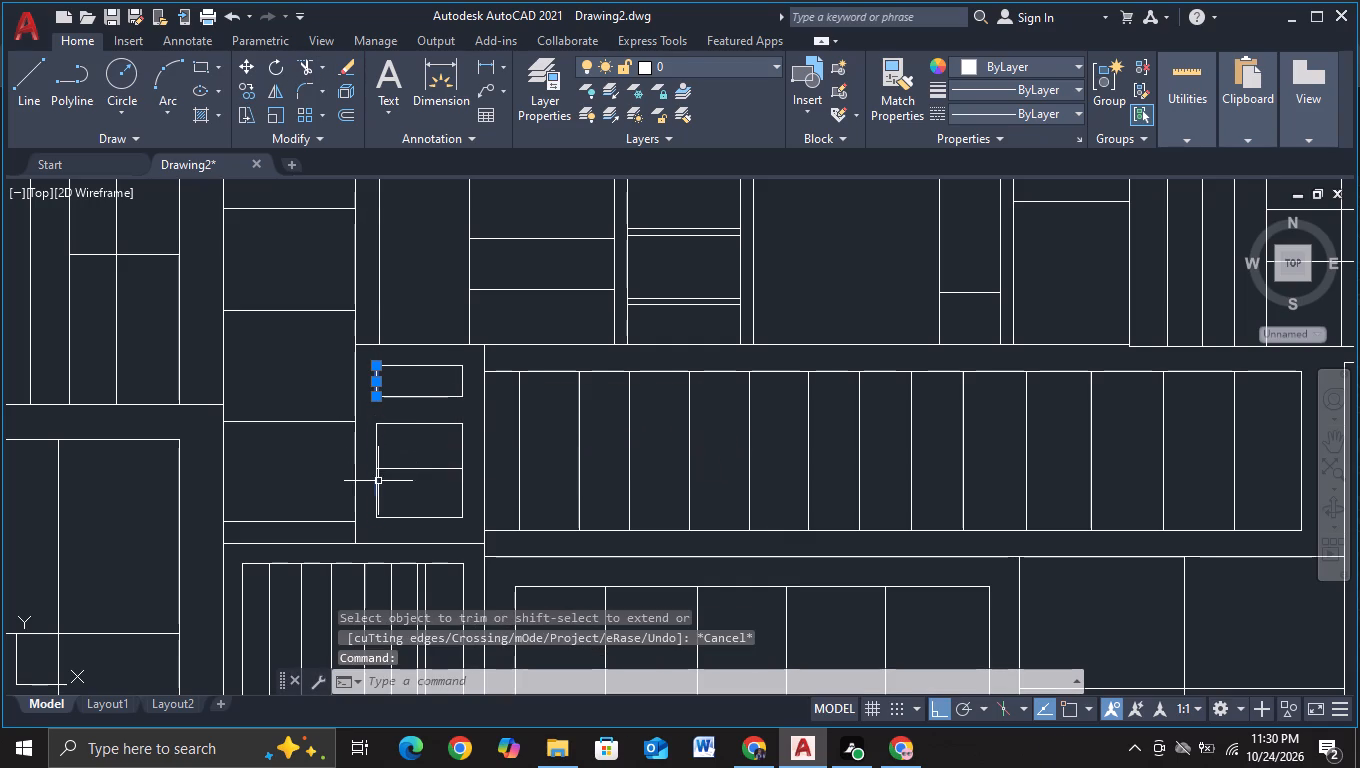
{"action": "left_click", "coordinate": [378, 481]}
{"action": "key", "text": "c"}
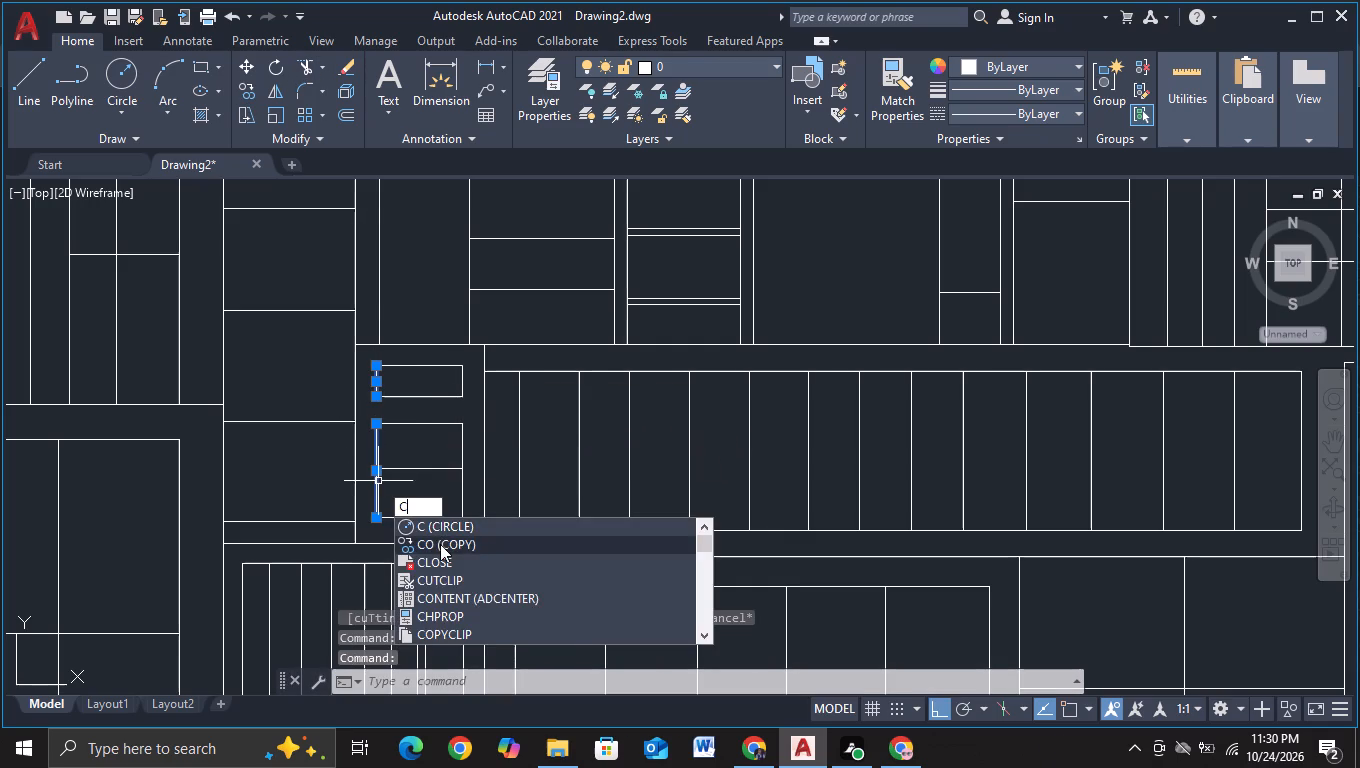
{"action": "left_click", "coordinate": [440, 544]}
{"action": "left_click", "coordinate": [414, 489]}
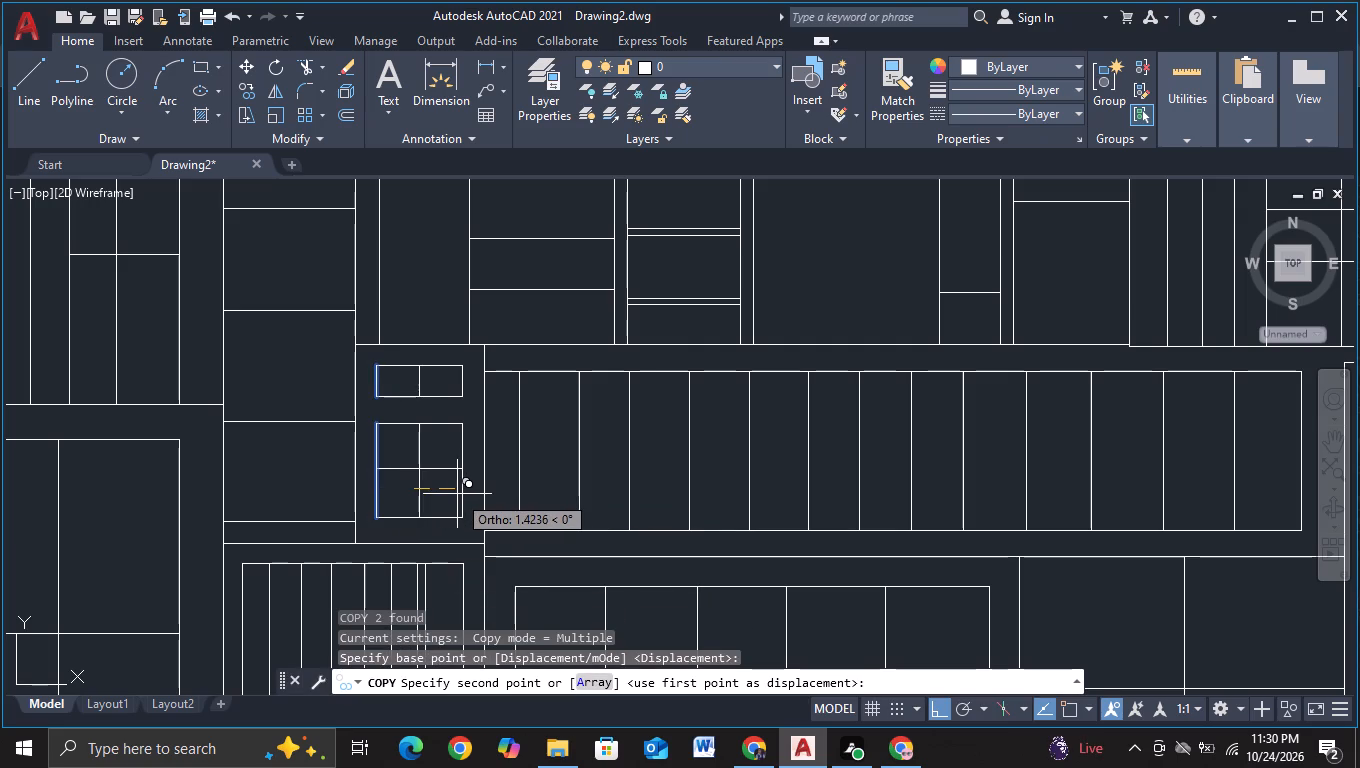
{"action": "left_click", "coordinate": [457, 494]}
{"action": "key", "text": "Escape"}
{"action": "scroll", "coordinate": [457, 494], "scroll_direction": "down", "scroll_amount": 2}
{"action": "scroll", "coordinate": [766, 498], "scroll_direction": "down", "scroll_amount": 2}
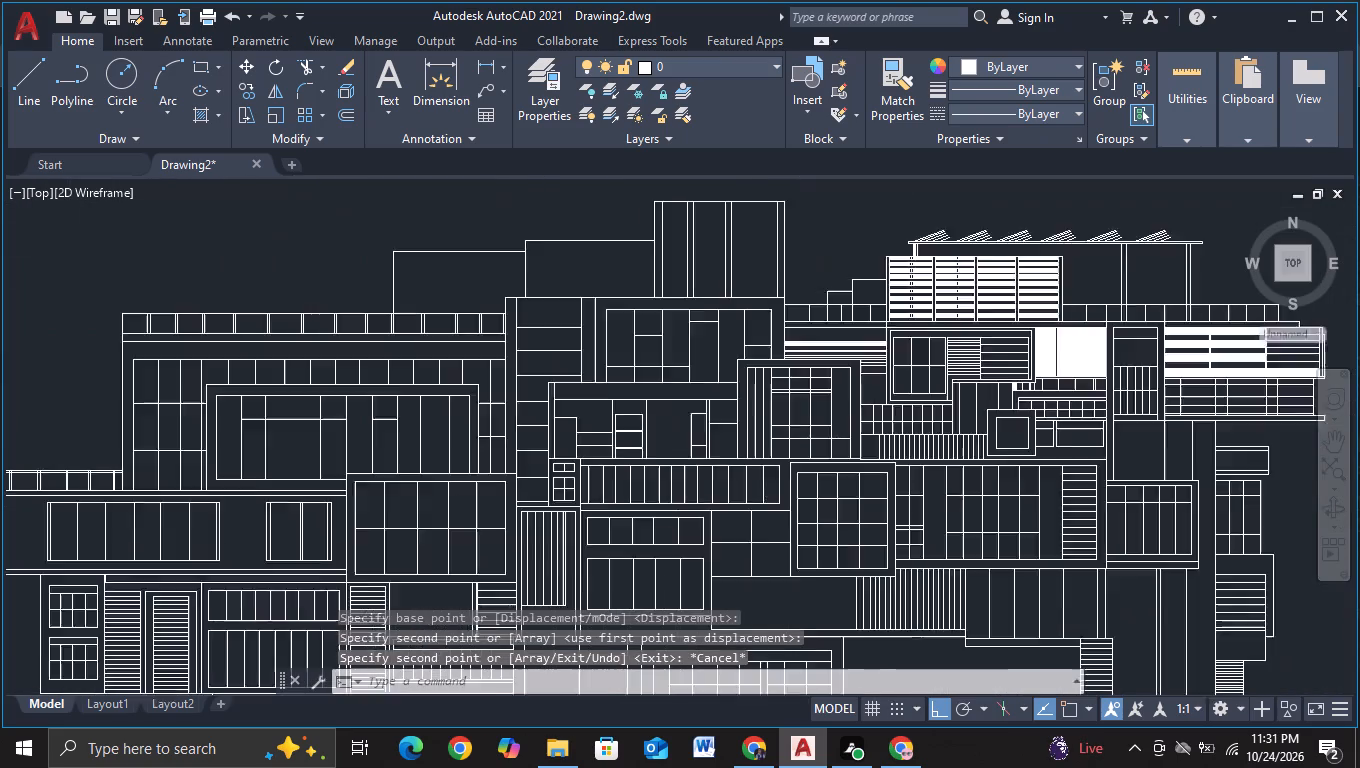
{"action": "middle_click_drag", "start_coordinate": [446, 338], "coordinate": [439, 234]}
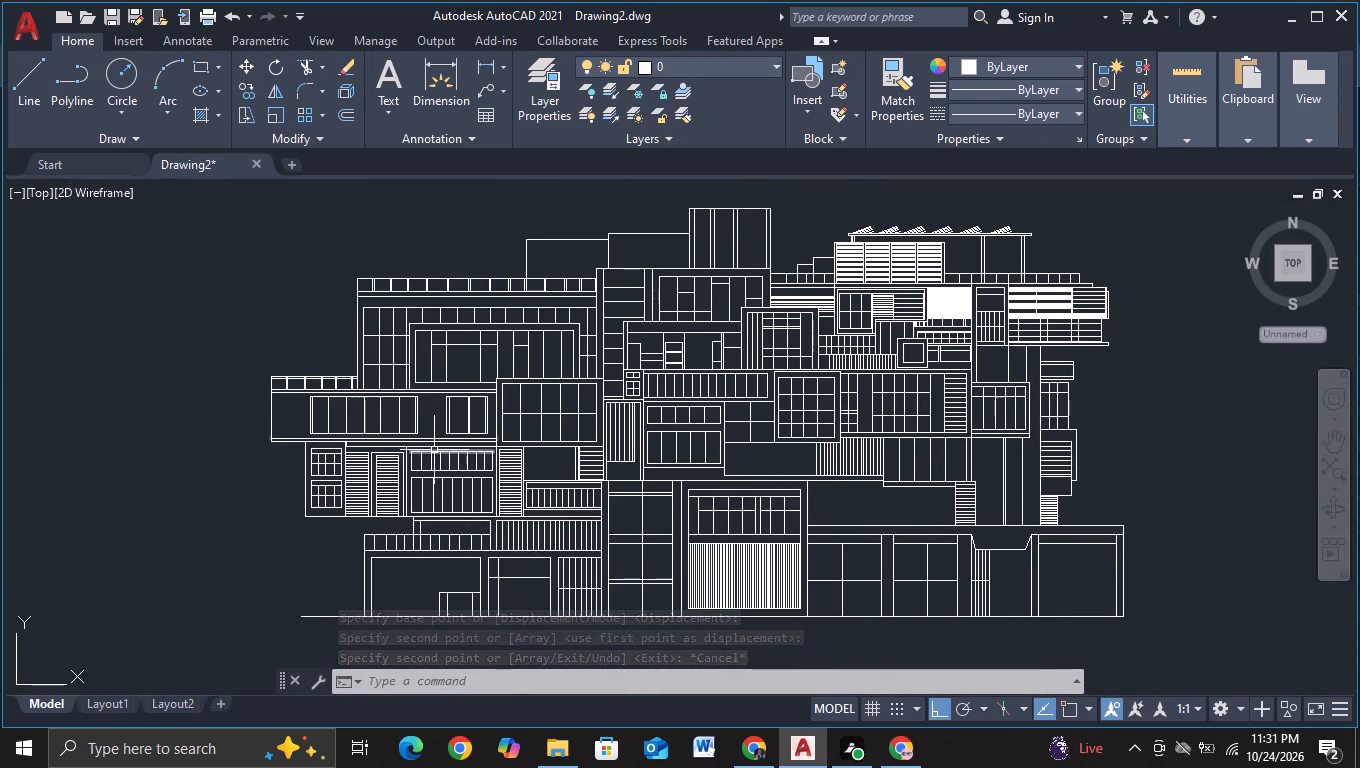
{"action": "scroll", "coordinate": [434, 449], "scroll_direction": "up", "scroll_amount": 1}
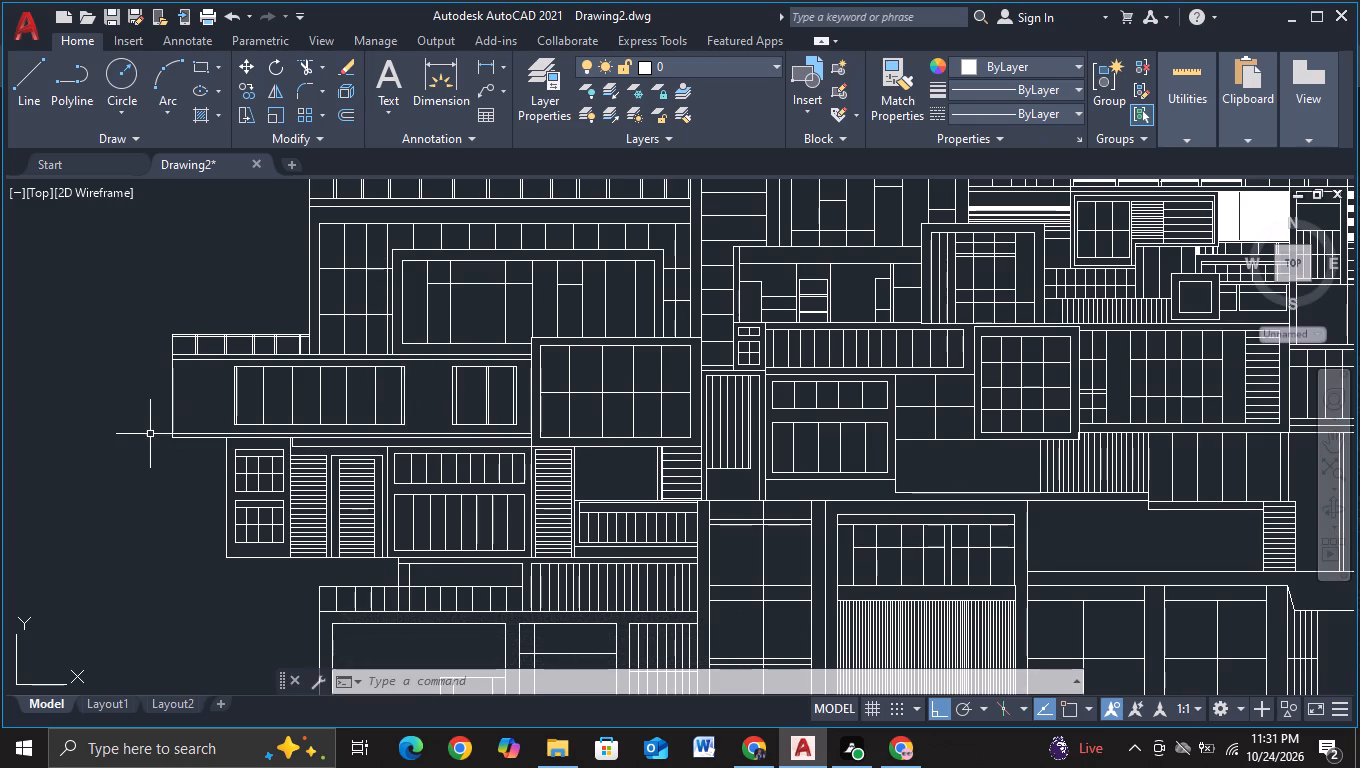
Draw a vertical line just inside the left end of the long cantilevered box, crossing its inner horizontal edges.
{"action": "scroll", "coordinate": [153, 434], "scroll_direction": "up", "scroll_amount": 1}
{"action": "left_click", "coordinate": [41, 88]}
{"action": "scroll", "coordinate": [200, 442], "scroll_direction": "up", "scroll_amount": 1}
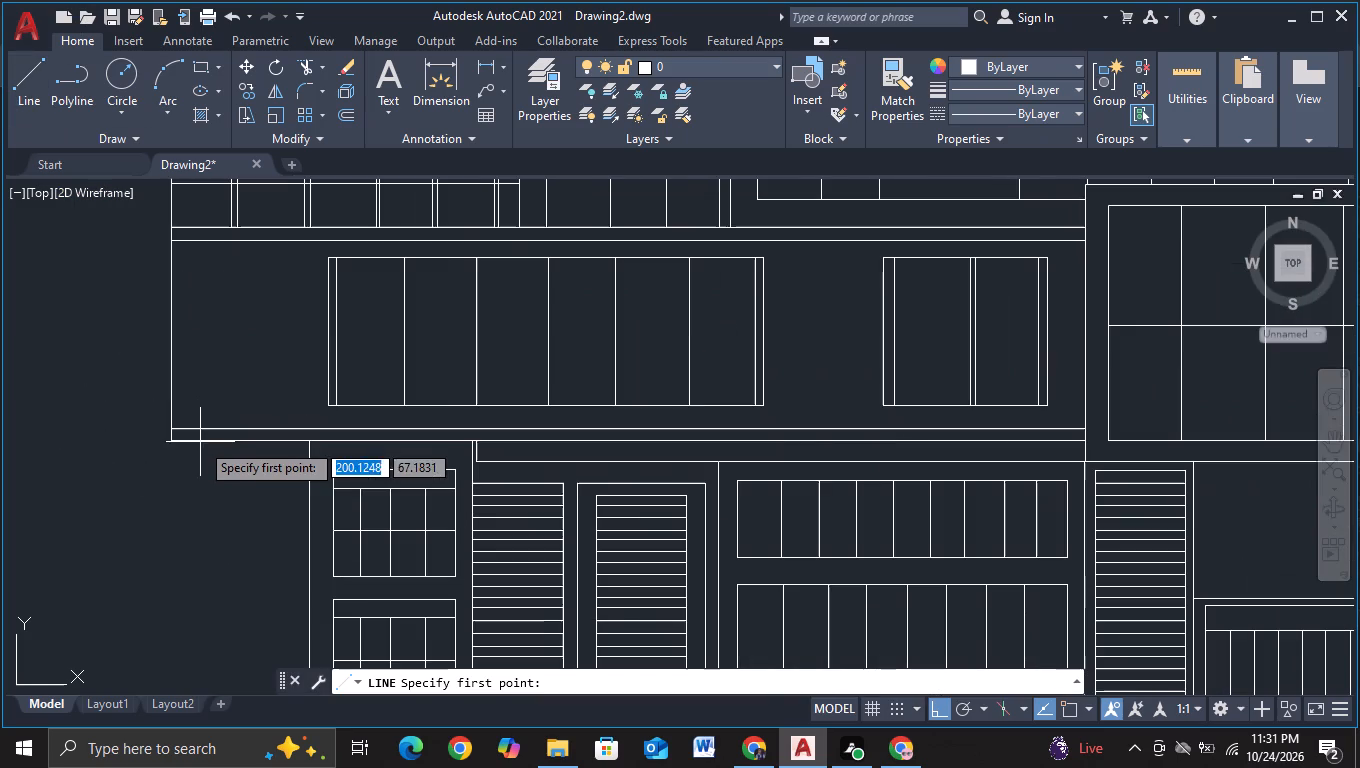
{"action": "left_click", "coordinate": [197, 450]}
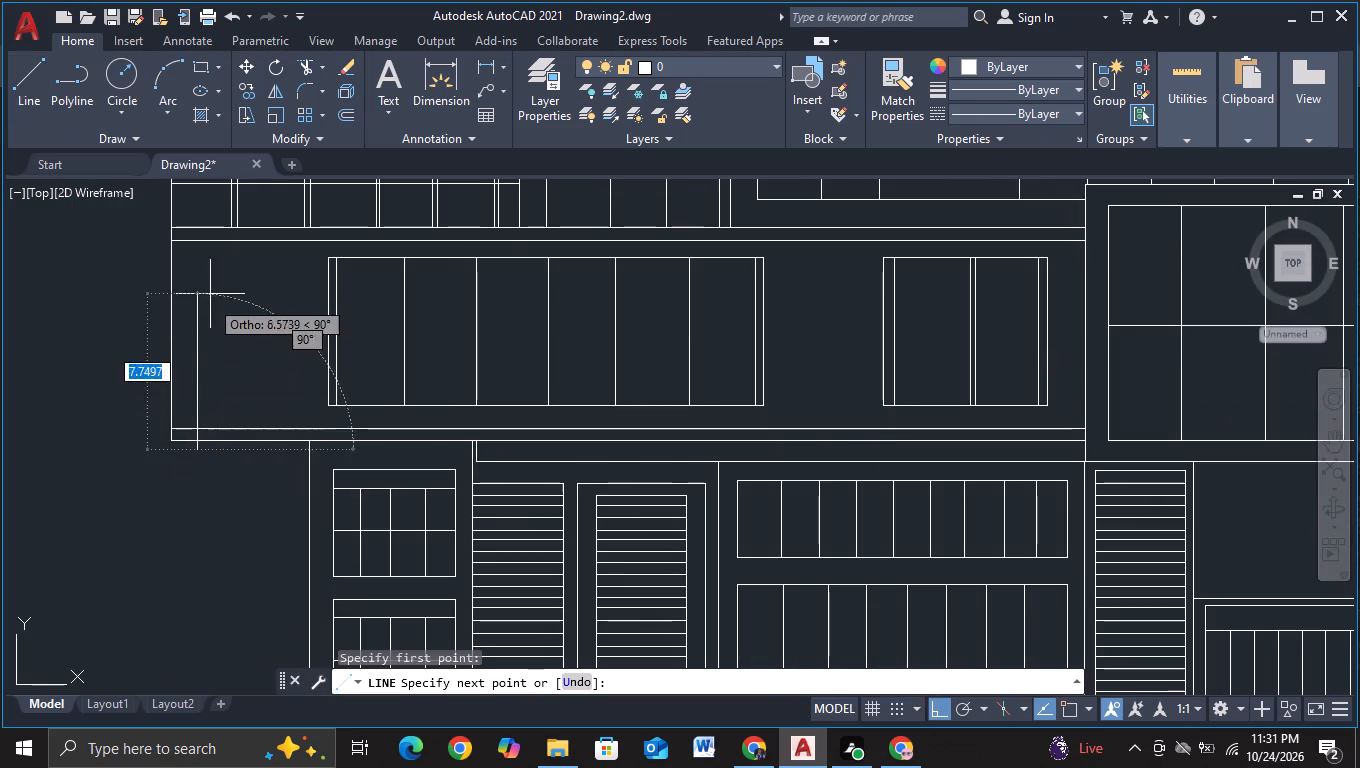
{"action": "left_click", "coordinate": [212, 236]}
{"action": "key", "text": "Escape"}
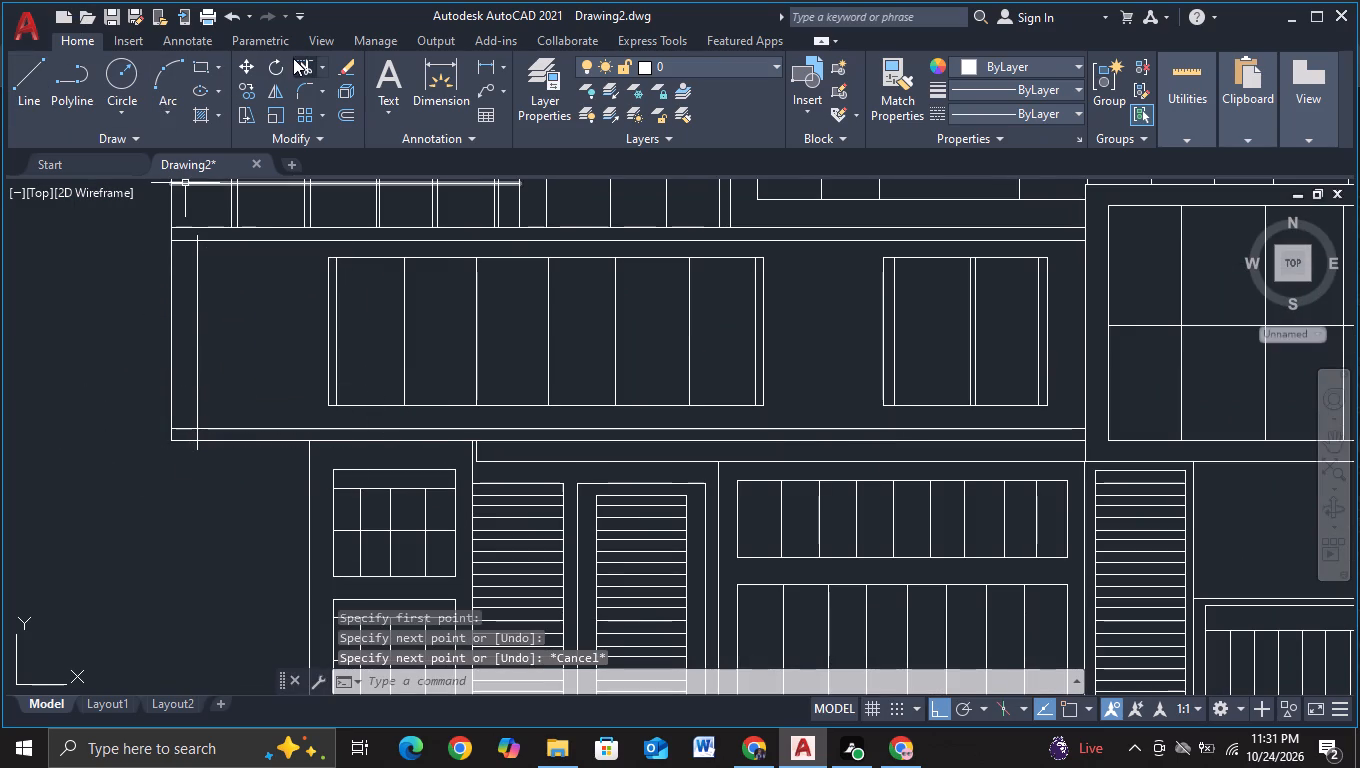
Trim the vertical line's overshoots and the stubs of the inner horizontal edges to form the inset frame's left corners.
{"action": "left_click", "coordinate": [301, 65]}
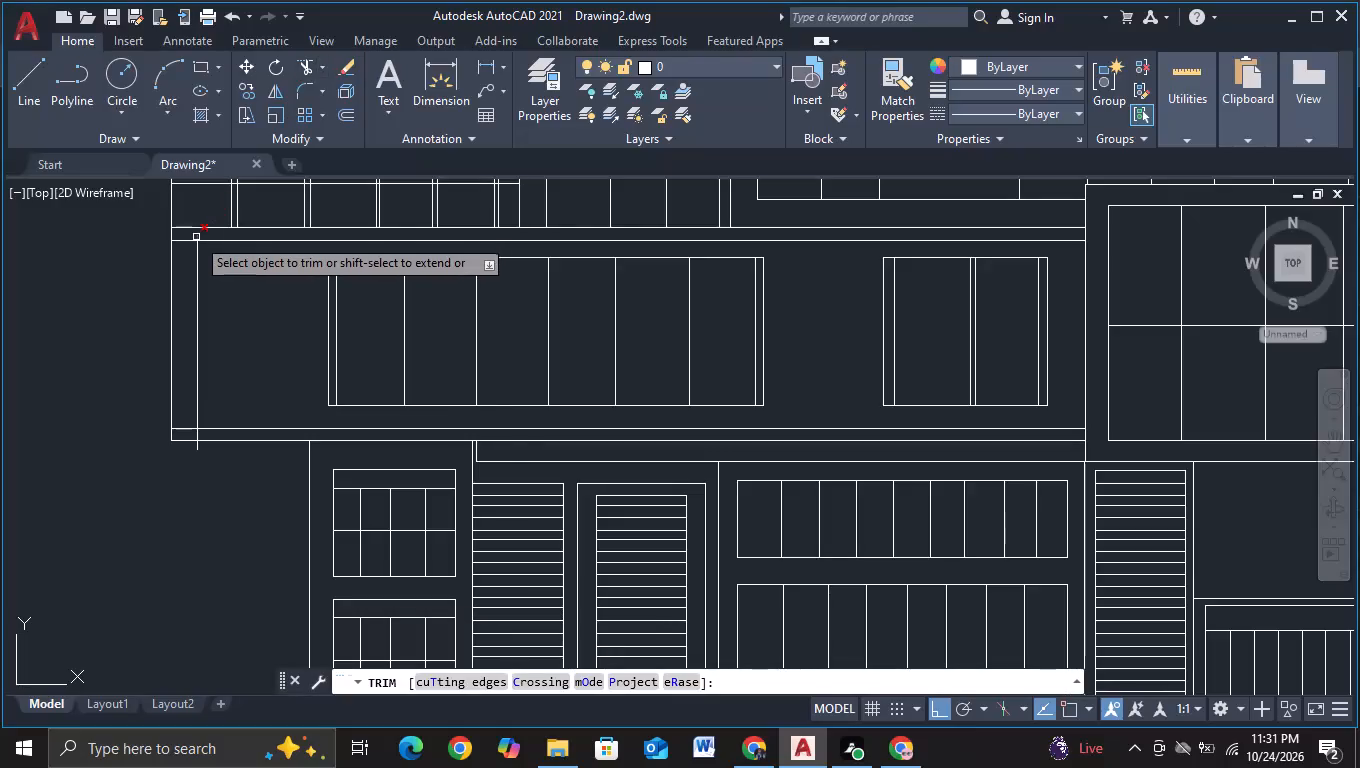
{"action": "left_click", "coordinate": [196, 238]}
{"action": "left_click", "coordinate": [198, 435]}
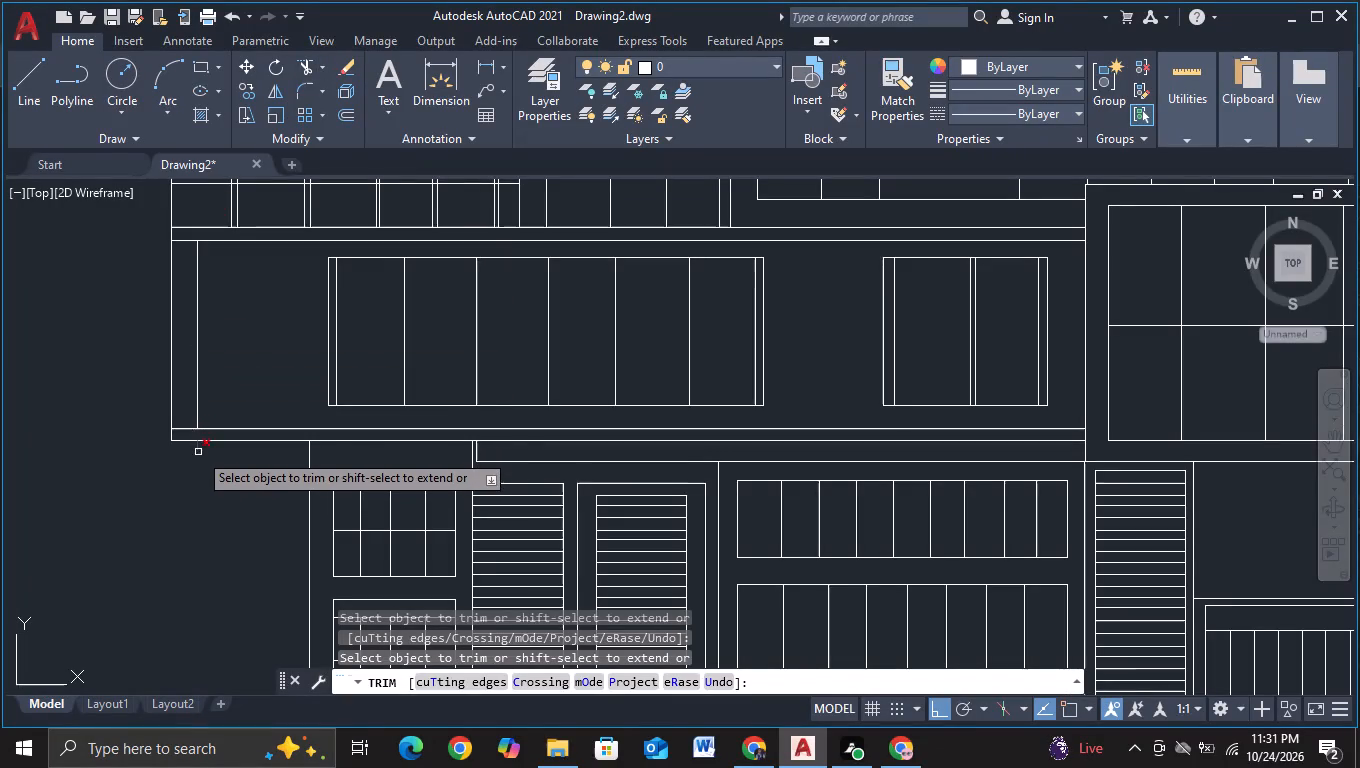
{"action": "left_click", "coordinate": [198, 452]}
{"action": "left_click", "coordinate": [191, 428]}
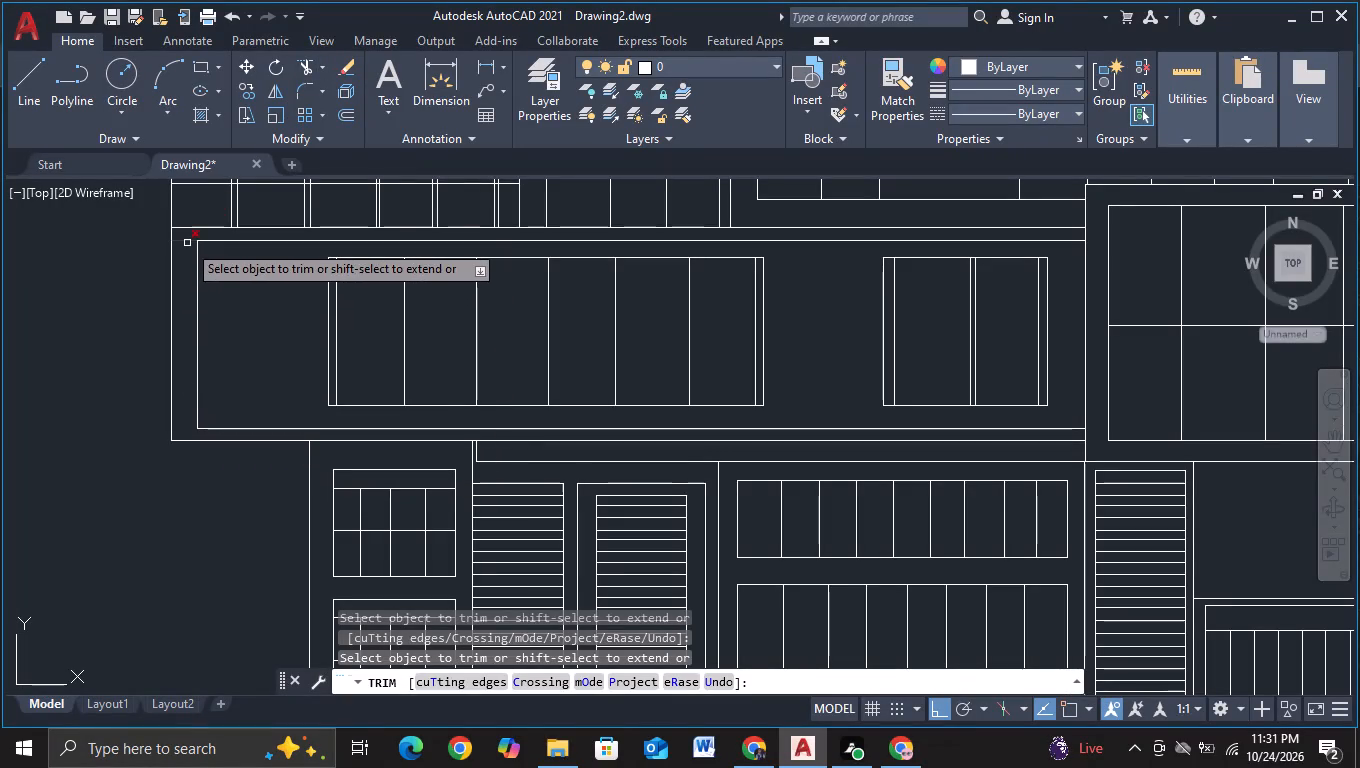
{"action": "left_click", "coordinate": [187, 243]}
{"action": "key", "text": "Escape"}
Copy the frame's left vertical edge about 46.5 units to the right, just inside the box's right end.
{"action": "left_click", "coordinate": [199, 309]}
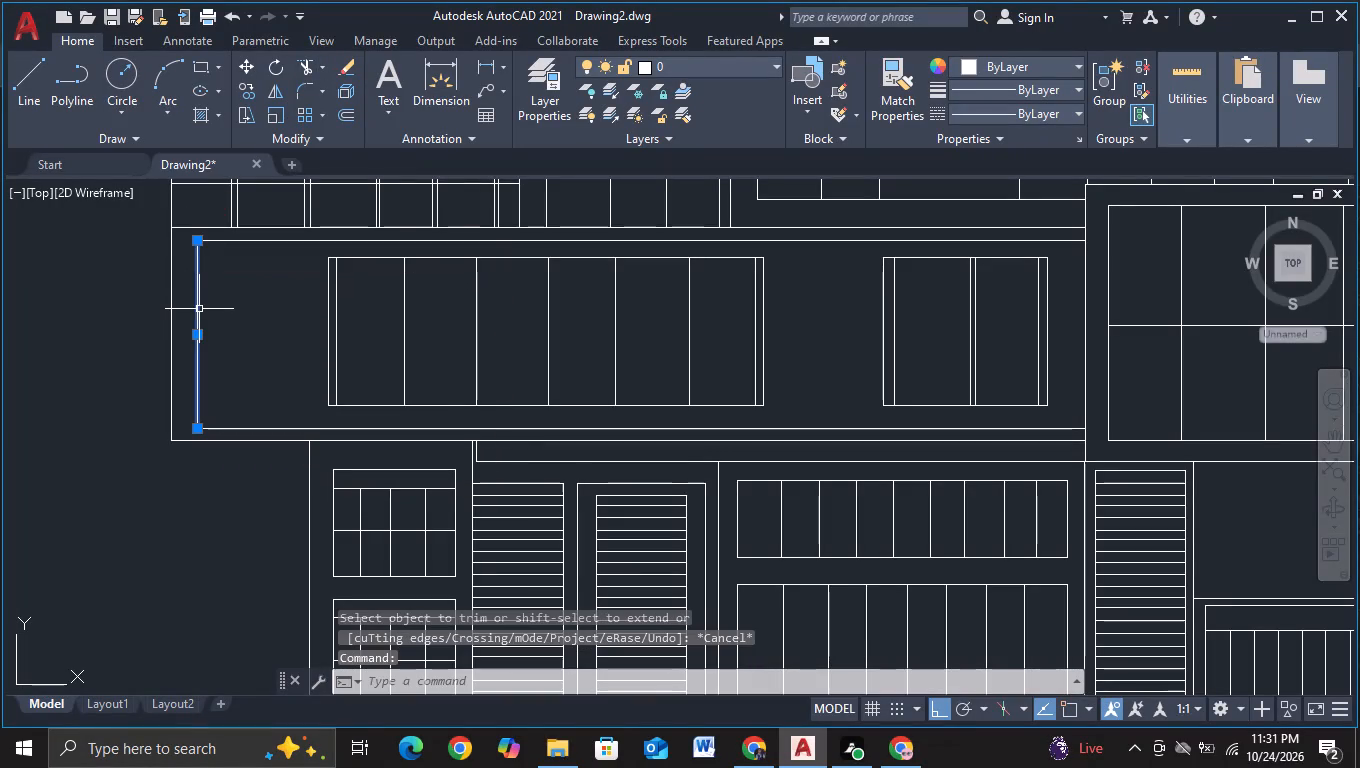
{"action": "key", "text": "c"}
{"action": "left_click", "coordinate": [264, 376]}
{"action": "left_click", "coordinate": [291, 331]}
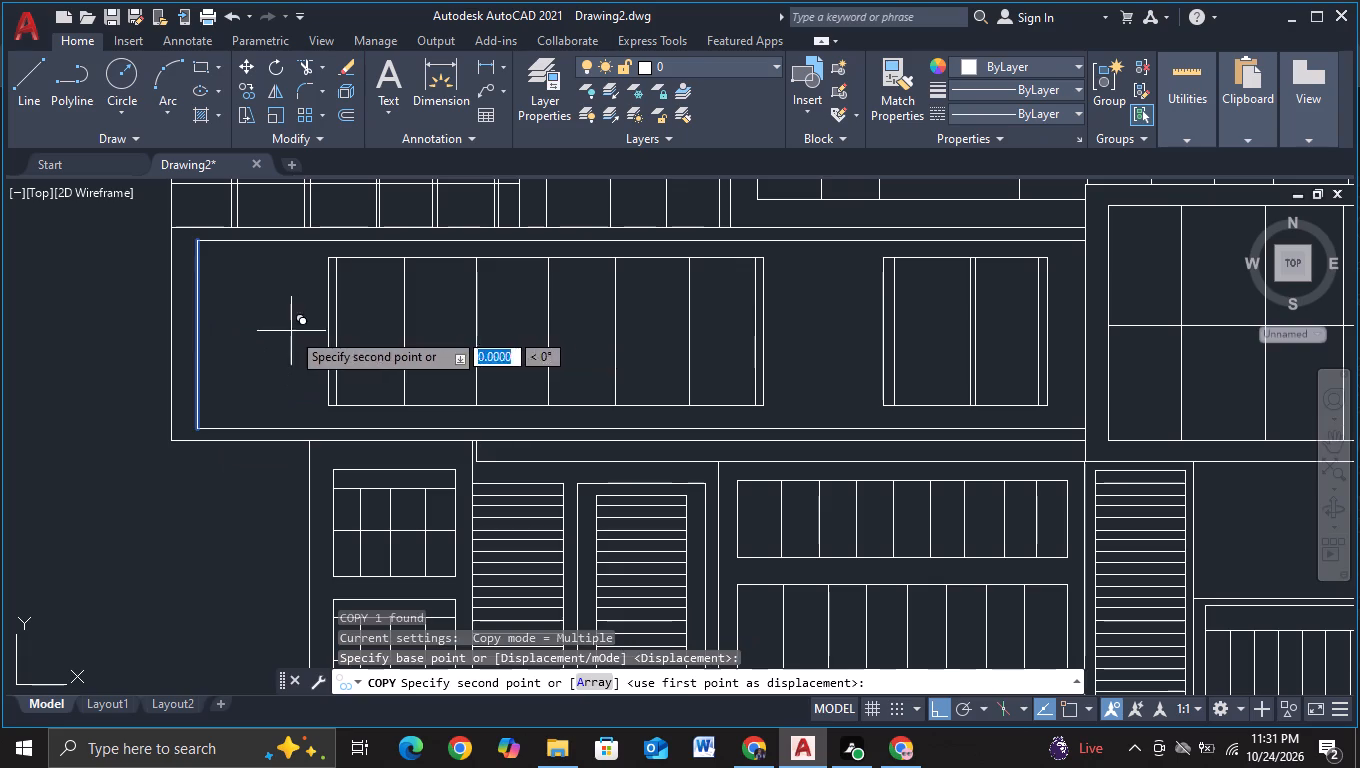
{"action": "middle_click_drag", "start_coordinate": [1128, 271], "coordinate": [1129, 271]}
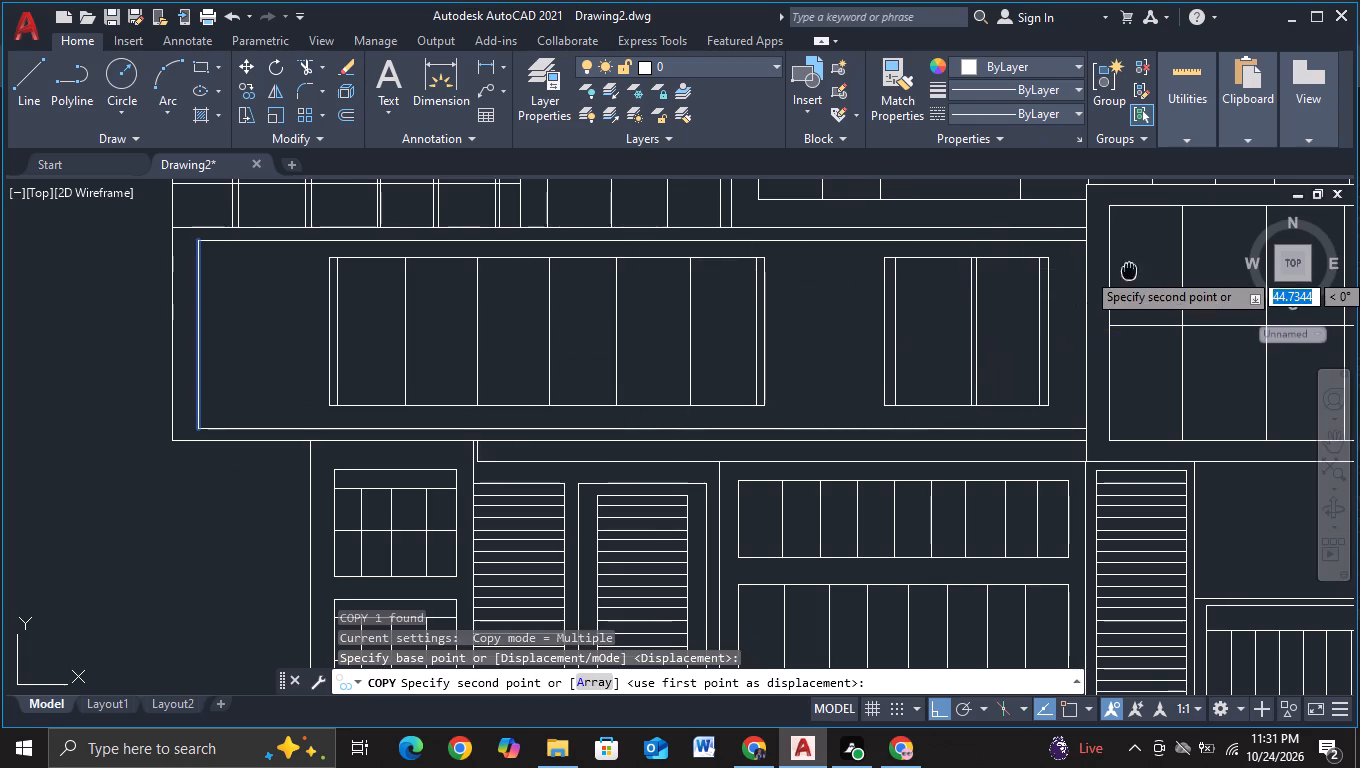
{"action": "middle_click_drag", "start_coordinate": [1129, 271], "coordinate": [702, 332]}
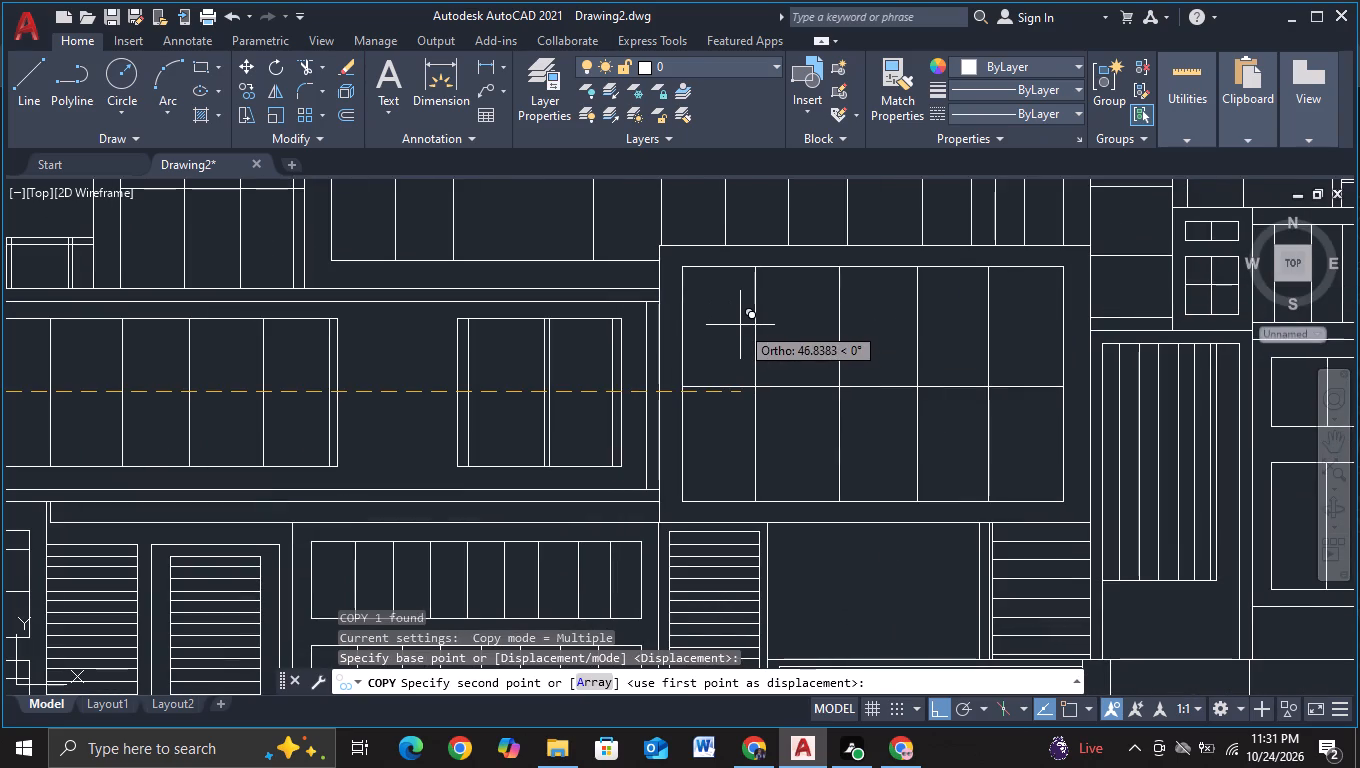
{"action": "left_click", "coordinate": [734, 324]}
{"action": "key", "text": "Escape"}
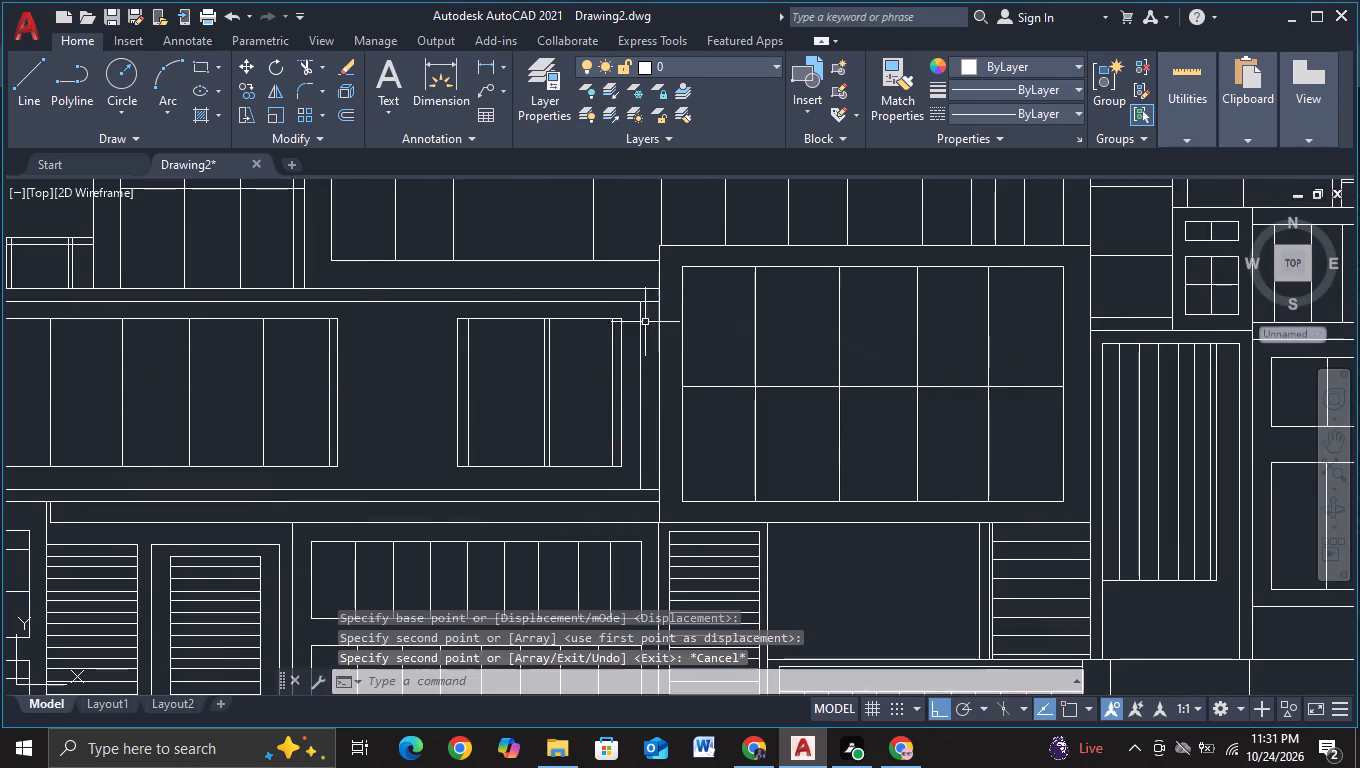
Trim the inner horizontal edges beyond the copied vertical line to close the inset frame's right corners.
{"action": "left_click", "coordinate": [311, 63]}
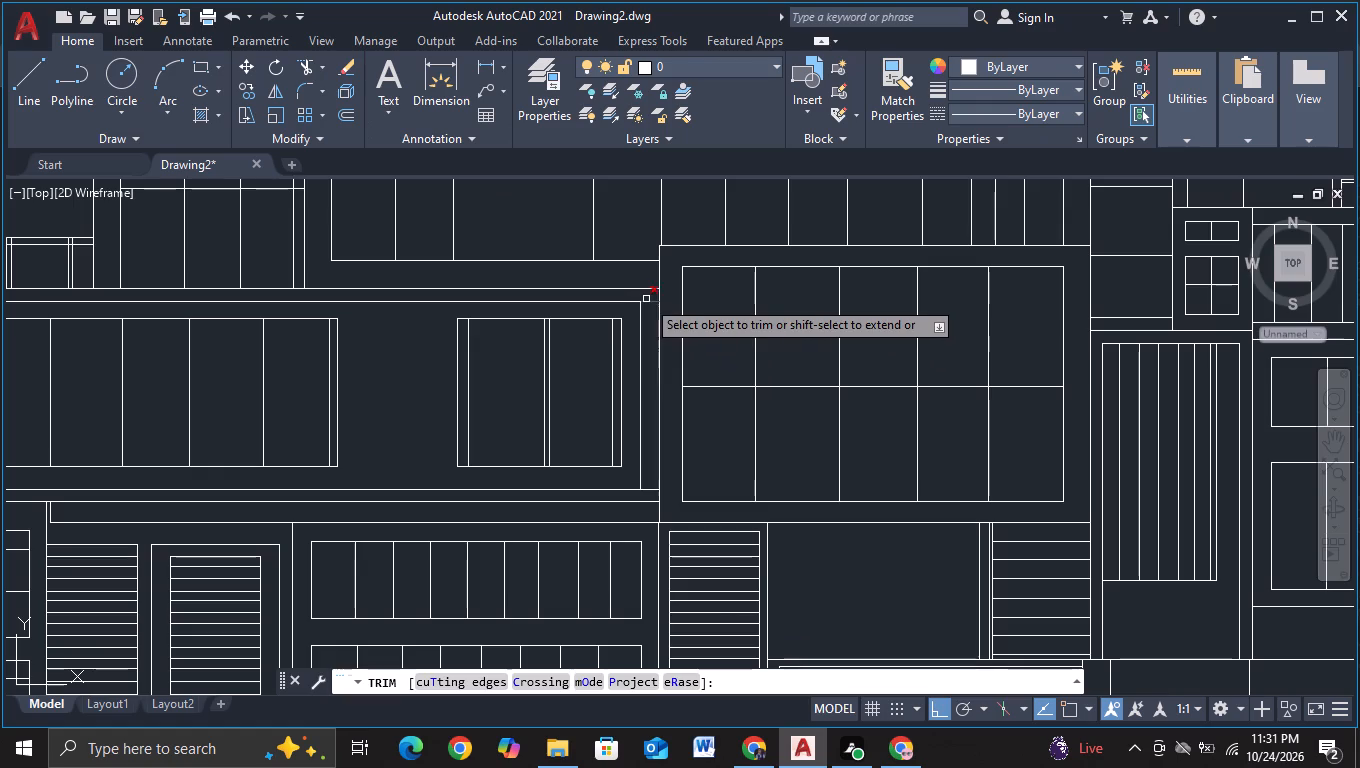
{"action": "left_click", "coordinate": [646, 298]}
{"action": "left_click", "coordinate": [649, 312]}
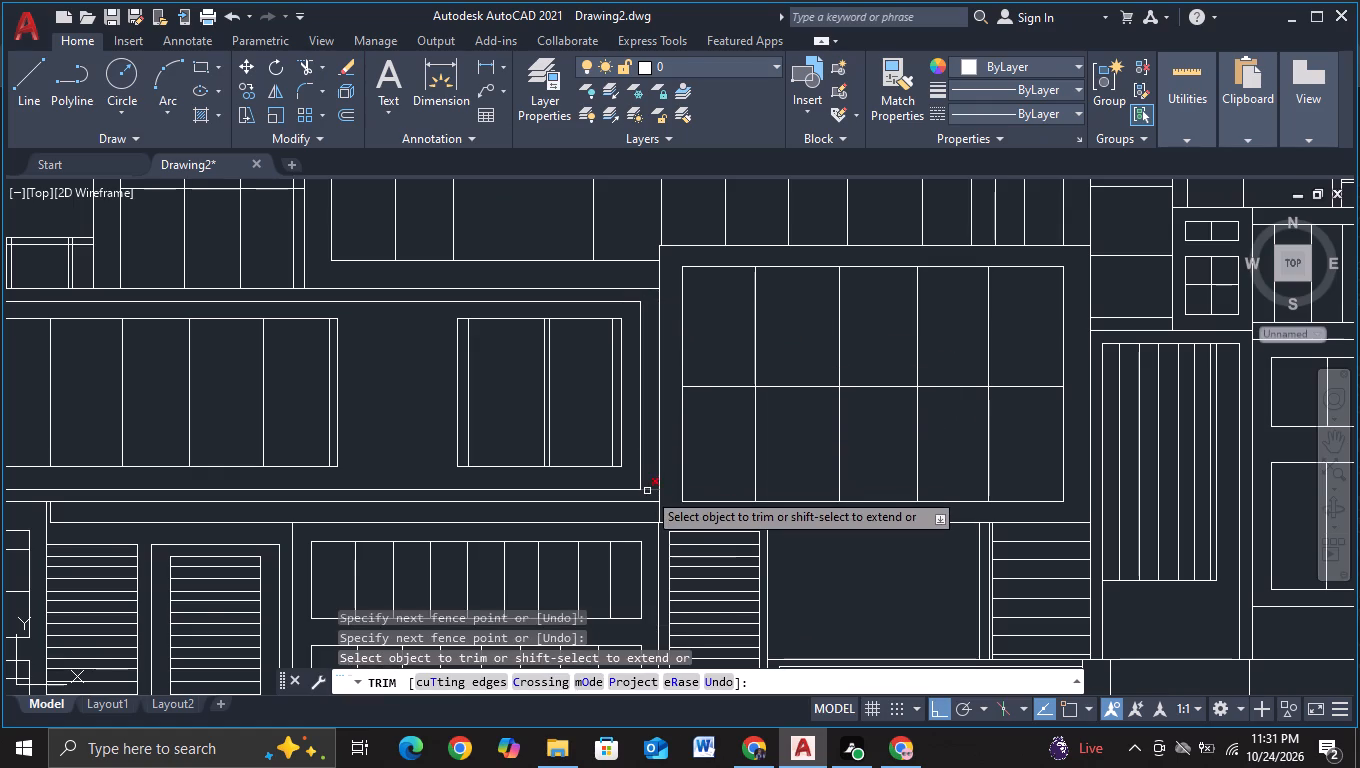
{"action": "left_click", "coordinate": [648, 491]}
{"action": "scroll", "coordinate": [706, 415], "scroll_direction": "down", "scroll_amount": 2}
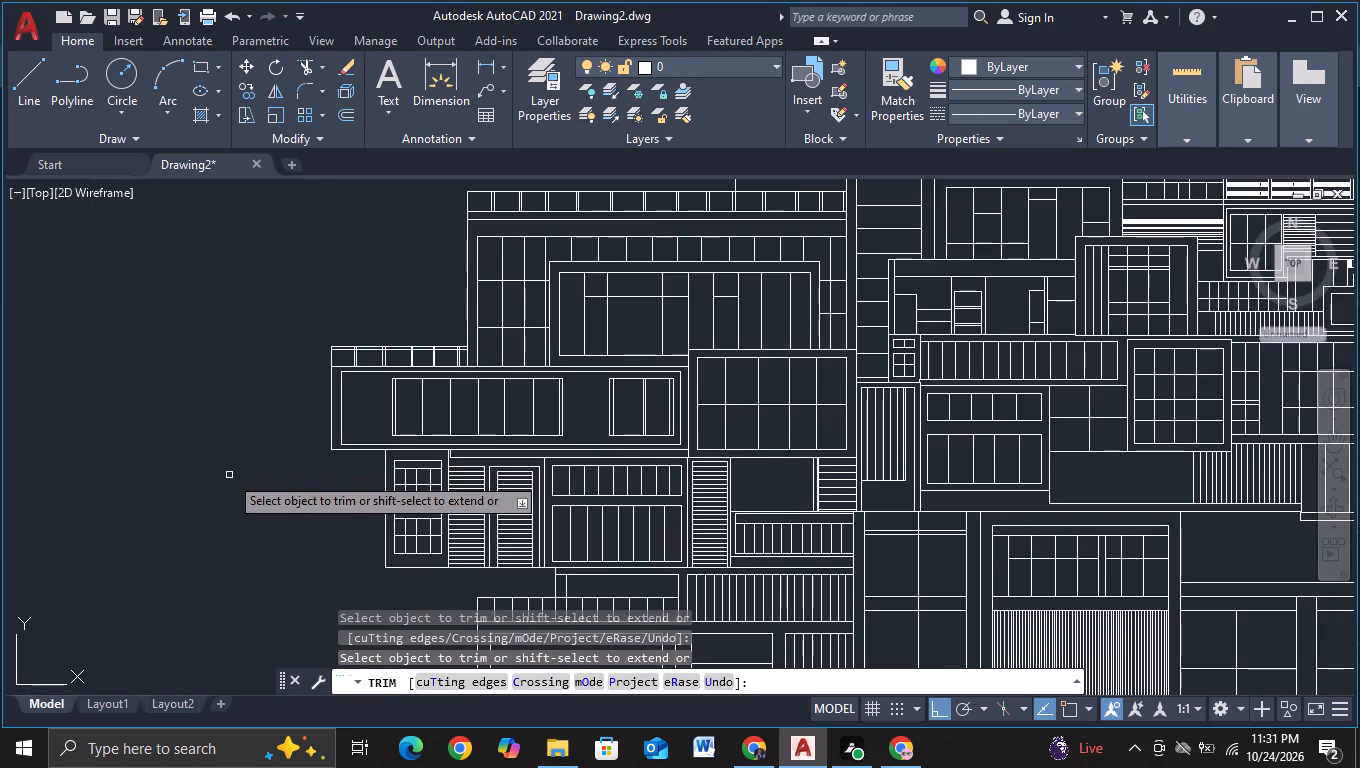
{"action": "key", "text": "Escape"}
Draw a horizontal line about 69.2 units long above the lower right block's roof, ending above its right corner with object snap on.
{"action": "scroll", "coordinate": [229, 475], "scroll_direction": "down", "scroll_amount": 1}
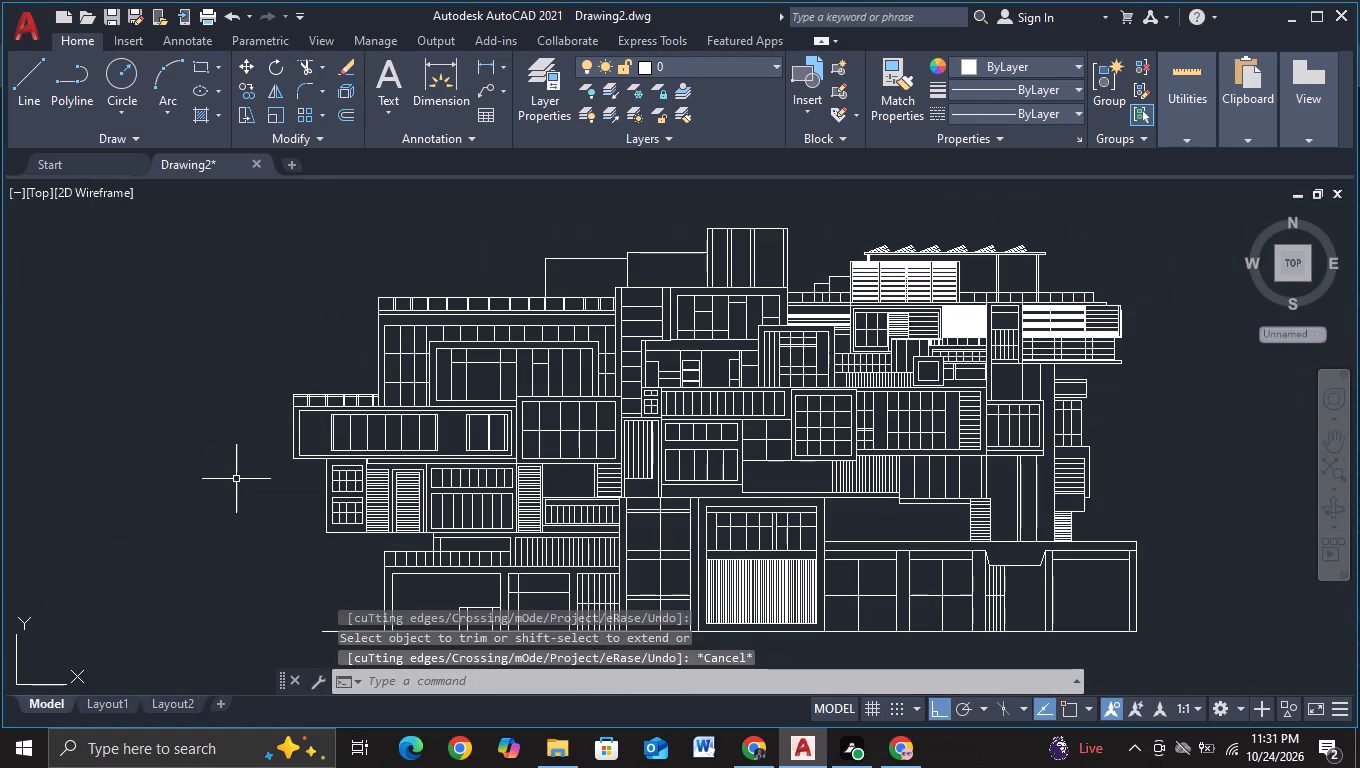
{"action": "middle_click_drag", "start_coordinate": [233, 497], "coordinate": [248, 373]}
{"action": "middle_click_drag", "start_coordinate": [260, 413], "coordinate": [256, 430]}
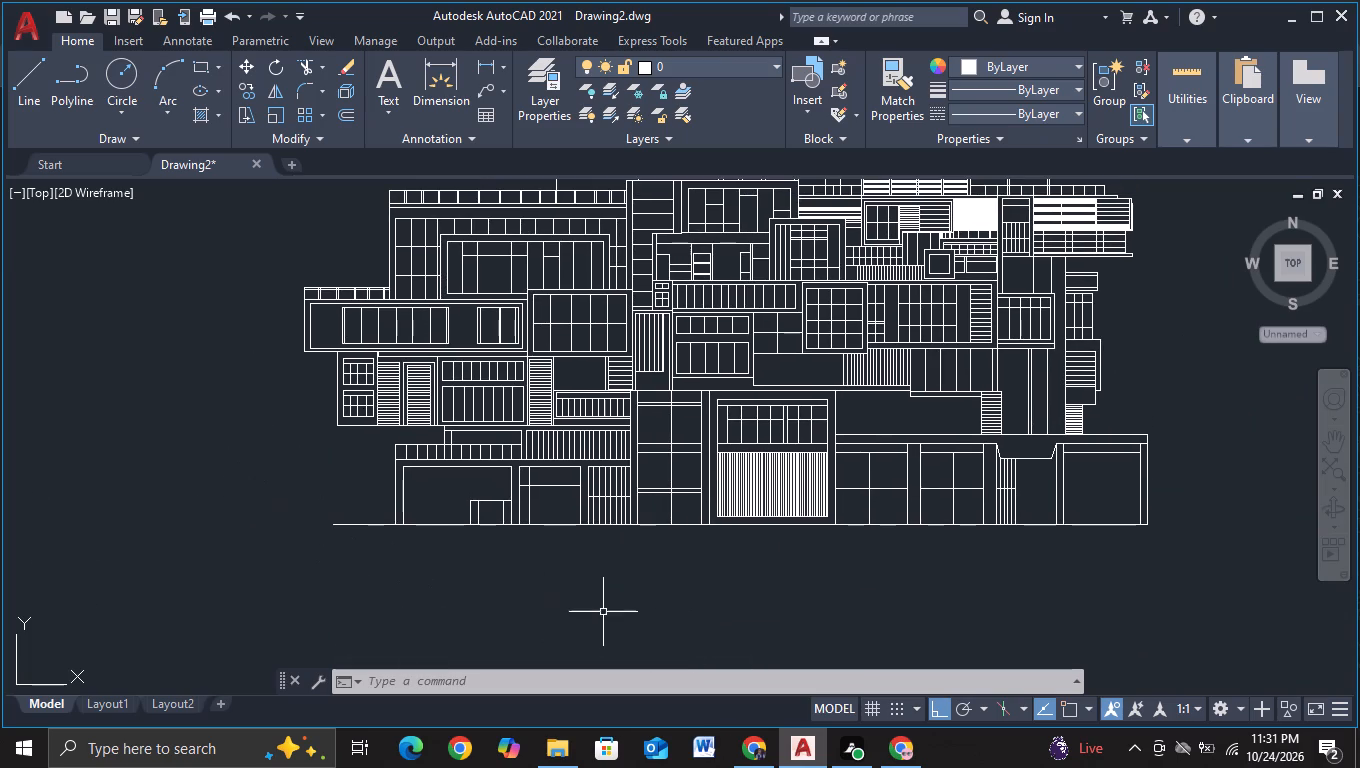
{"action": "middle_click_drag", "start_coordinate": [812, 586], "coordinate": [335, 547]}
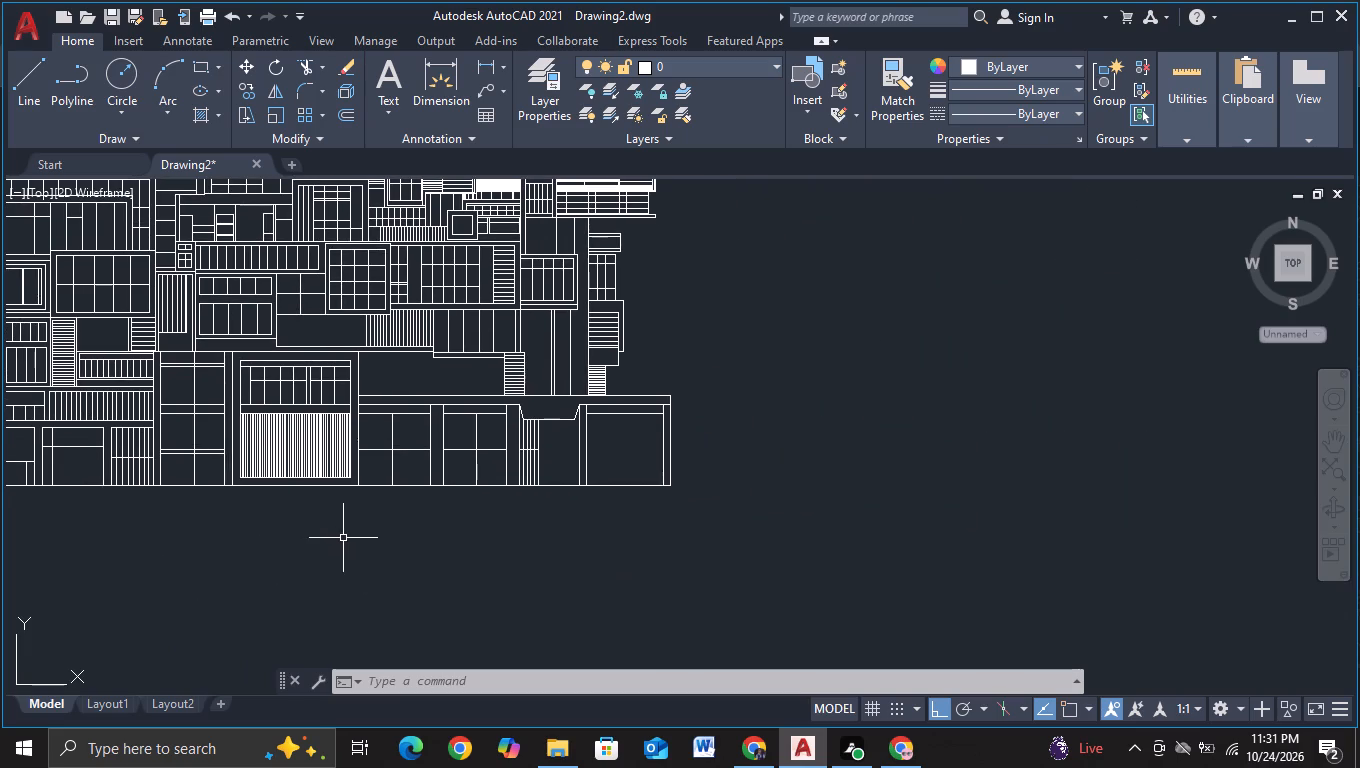
{"action": "scroll", "coordinate": [345, 533], "scroll_direction": "up", "scroll_amount": 1}
{"action": "middle_click_drag", "start_coordinate": [345, 533], "coordinate": [357, 586]}
{"action": "left_click", "coordinate": [28, 84]}
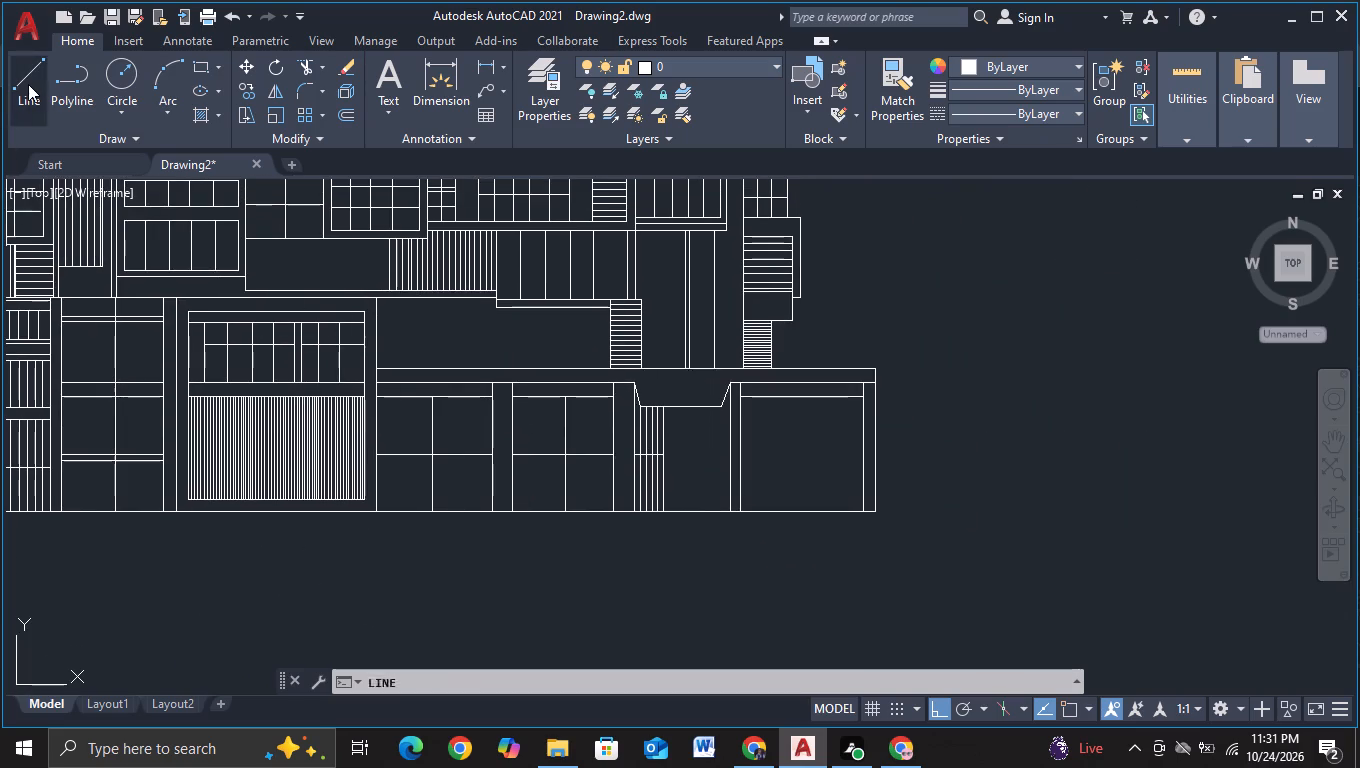
{"action": "scroll", "coordinate": [394, 347], "scroll_direction": "up", "scroll_amount": 2}
{"action": "middle_click_drag", "start_coordinate": [393, 351], "coordinate": [390, 356]}
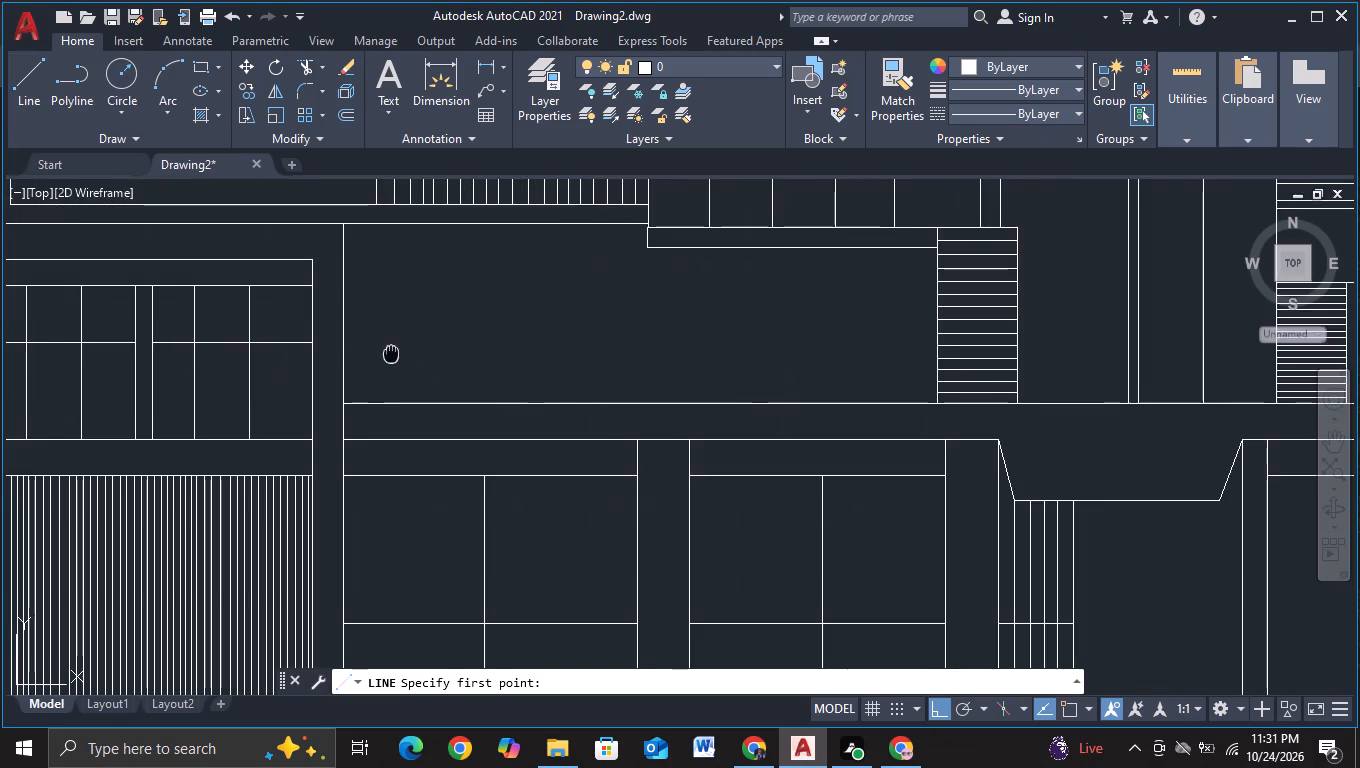
{"action": "middle_click_drag", "start_coordinate": [390, 356], "coordinate": [371, 369]}
{"action": "left_click", "coordinate": [309, 370]}
{"action": "middle_click_drag", "start_coordinate": [702, 372], "coordinate": [150, 409]}
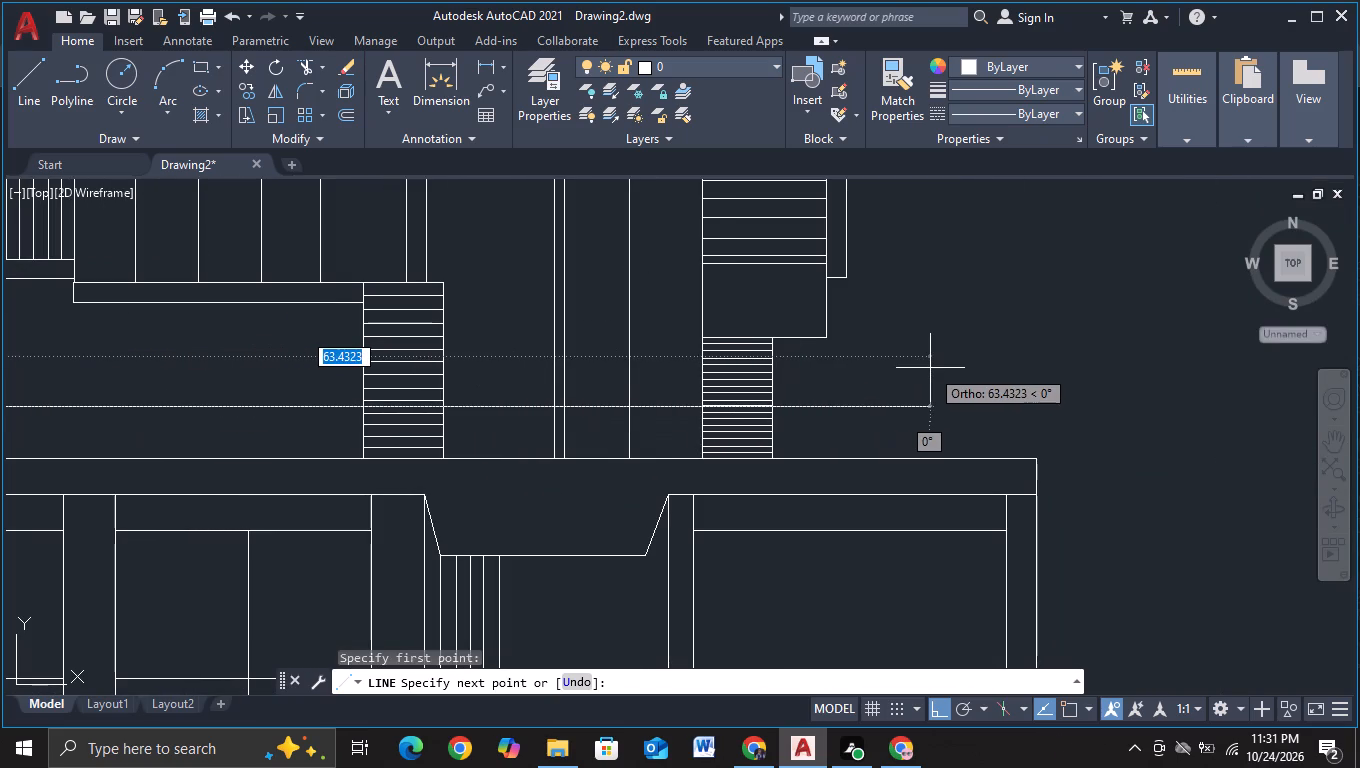
{"action": "key", "text": "F3"}
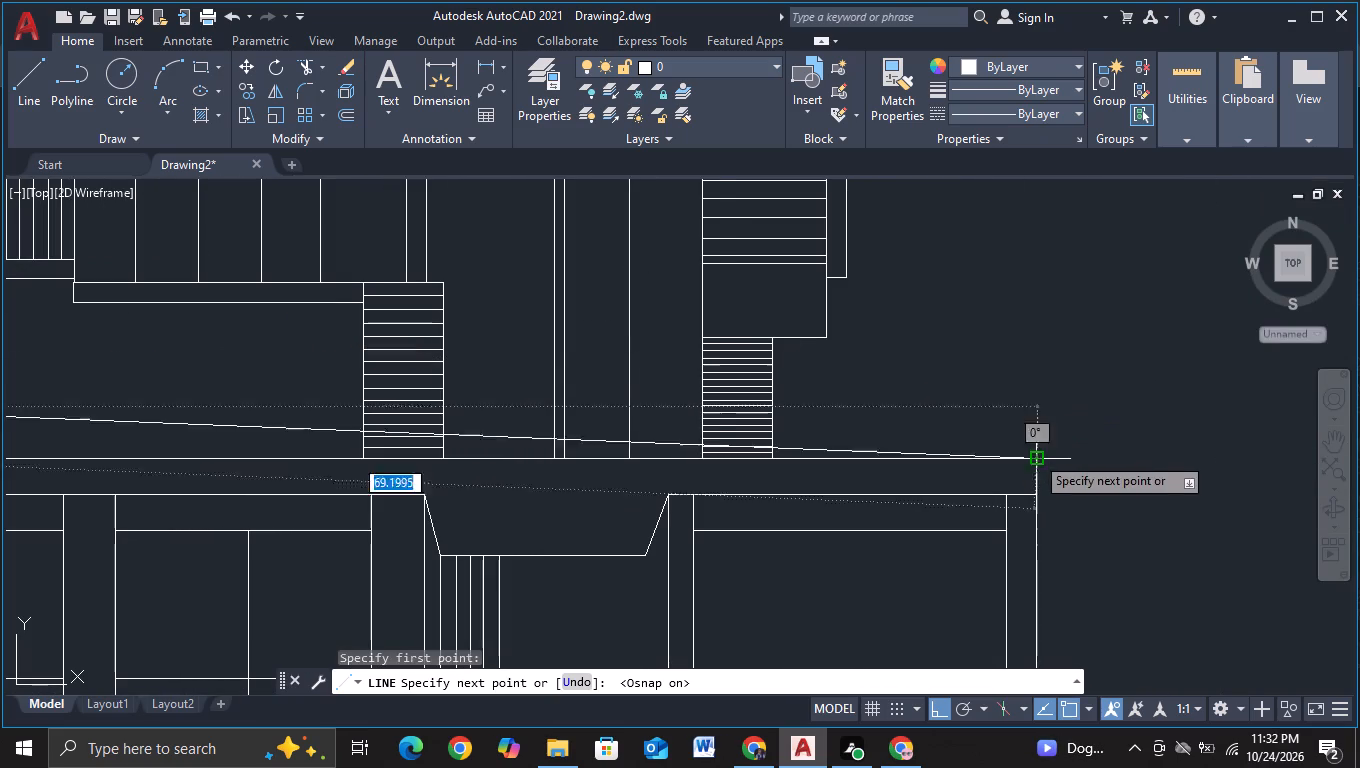
{"action": "left_click", "coordinate": [1037, 403]}
{"action": "key", "text": "Escape"}
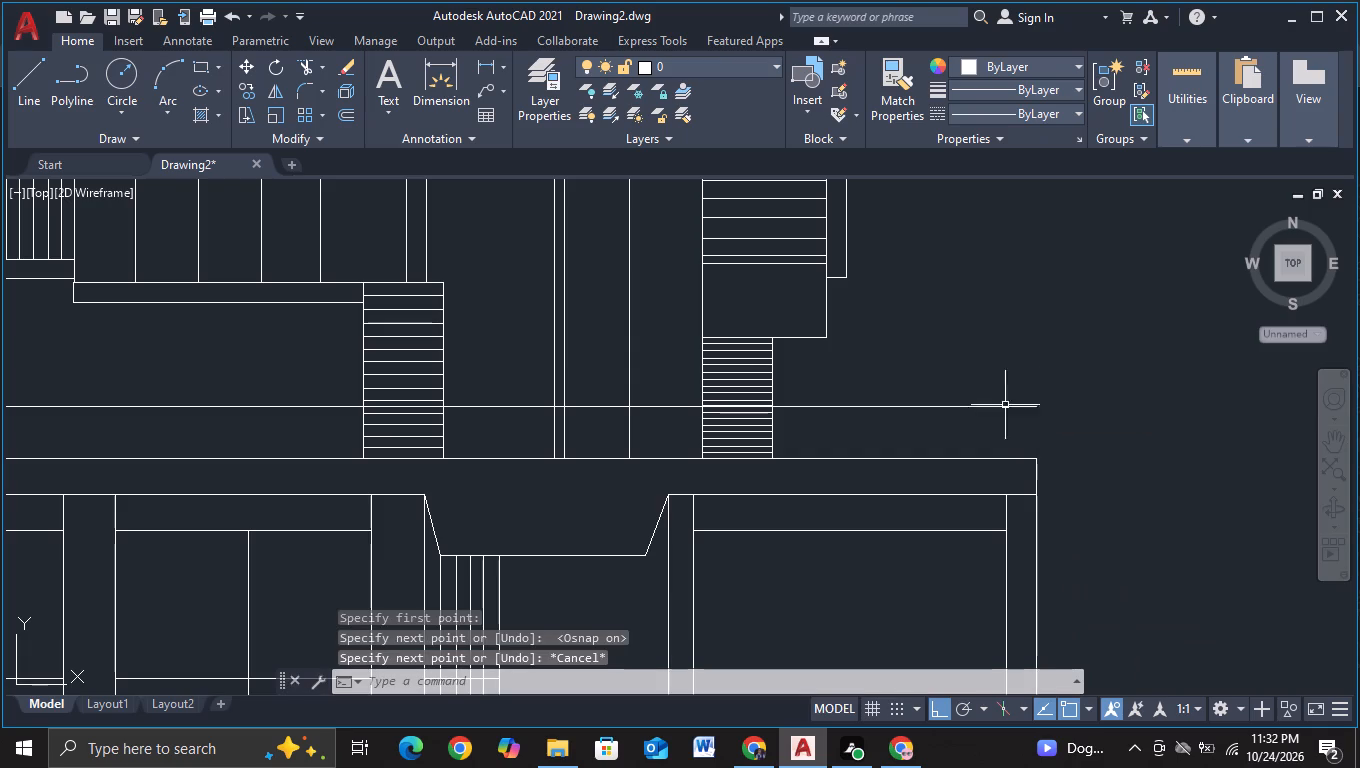
Draw a vertical line from the new horizontal line's right end down to the roof corner.
{"action": "left_click", "coordinate": [15, 81]}
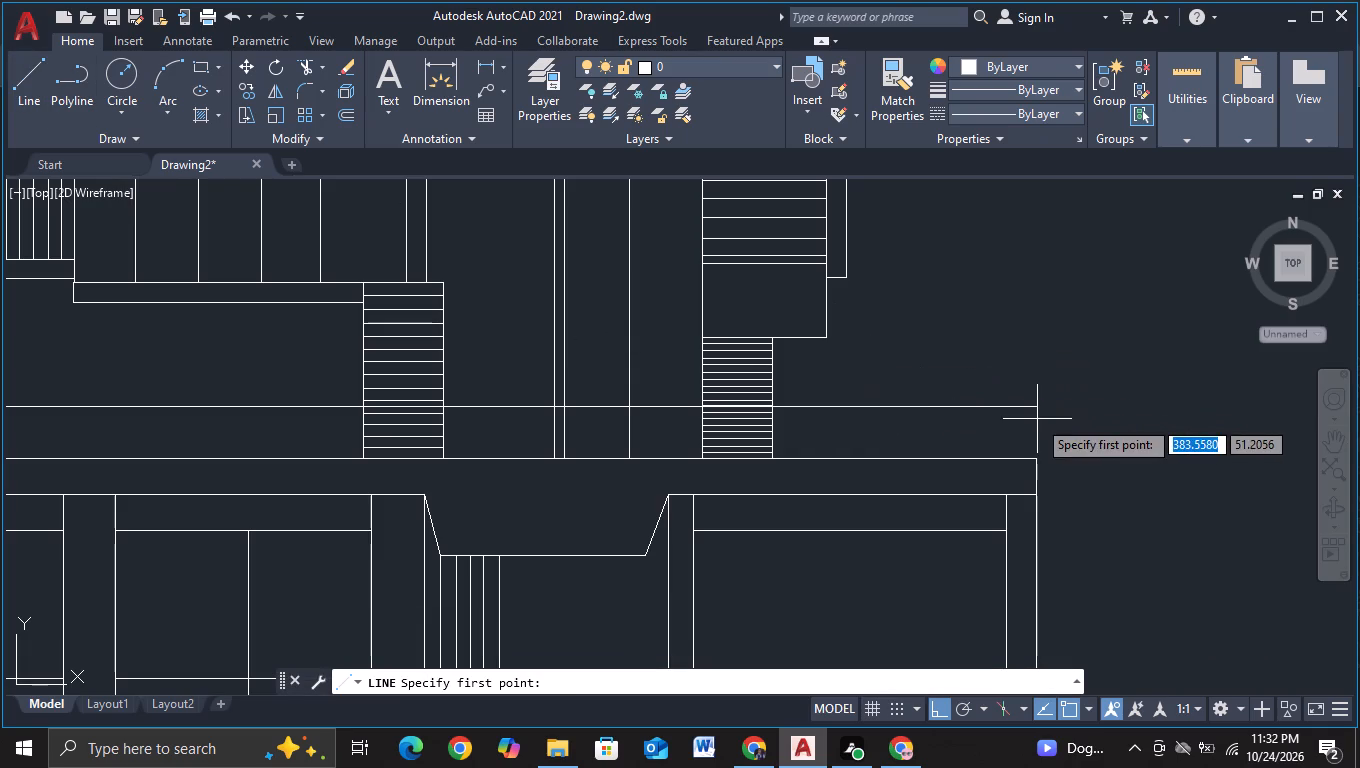
{"action": "left_click", "coordinate": [1035, 409]}
{"action": "left_click", "coordinate": [1038, 457]}
{"action": "key", "text": "Escape"}
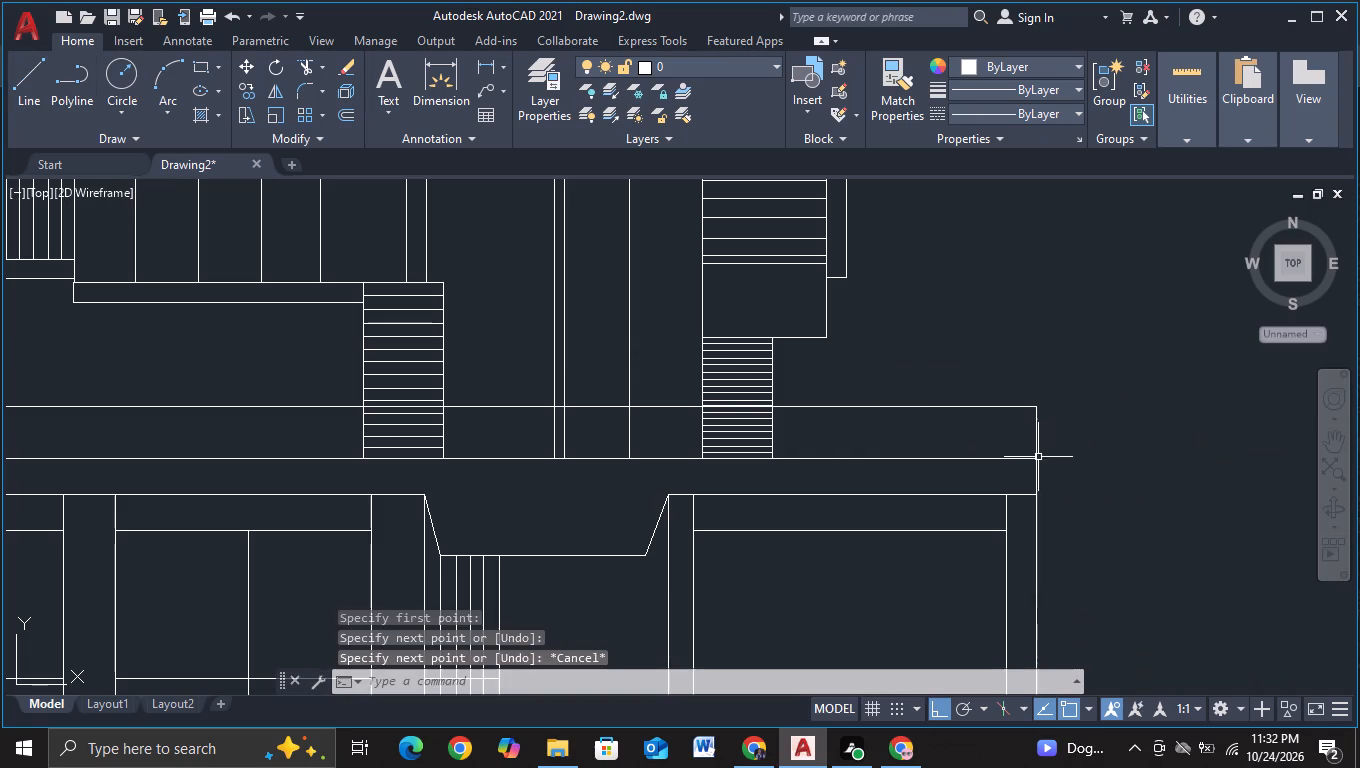
Trim the new horizontal line where it crosses the two louvered strips above the roof.
{"action": "scroll", "coordinate": [744, 401], "scroll_direction": "up", "scroll_amount": 3}
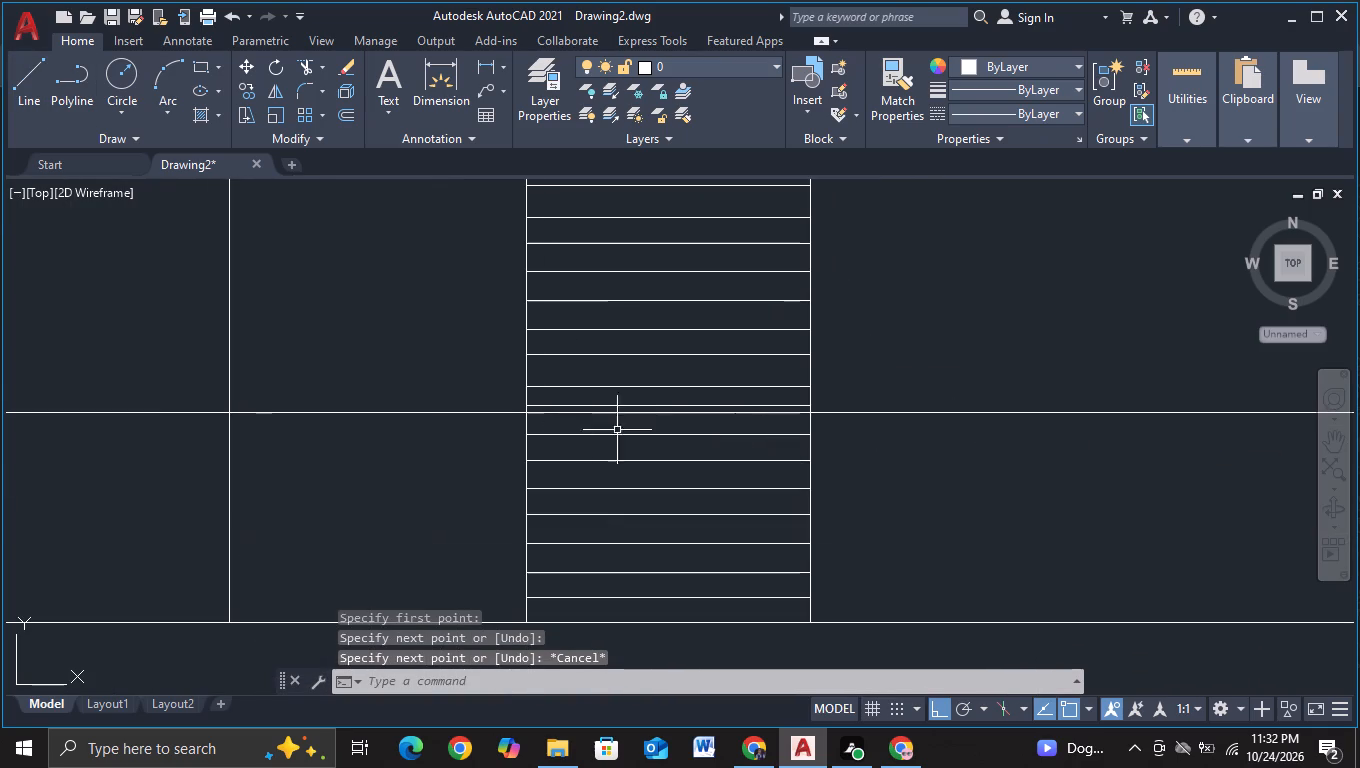
{"action": "scroll", "coordinate": [617, 430], "scroll_direction": "up", "scroll_amount": 1}
{"action": "left_click", "coordinate": [305, 65]}
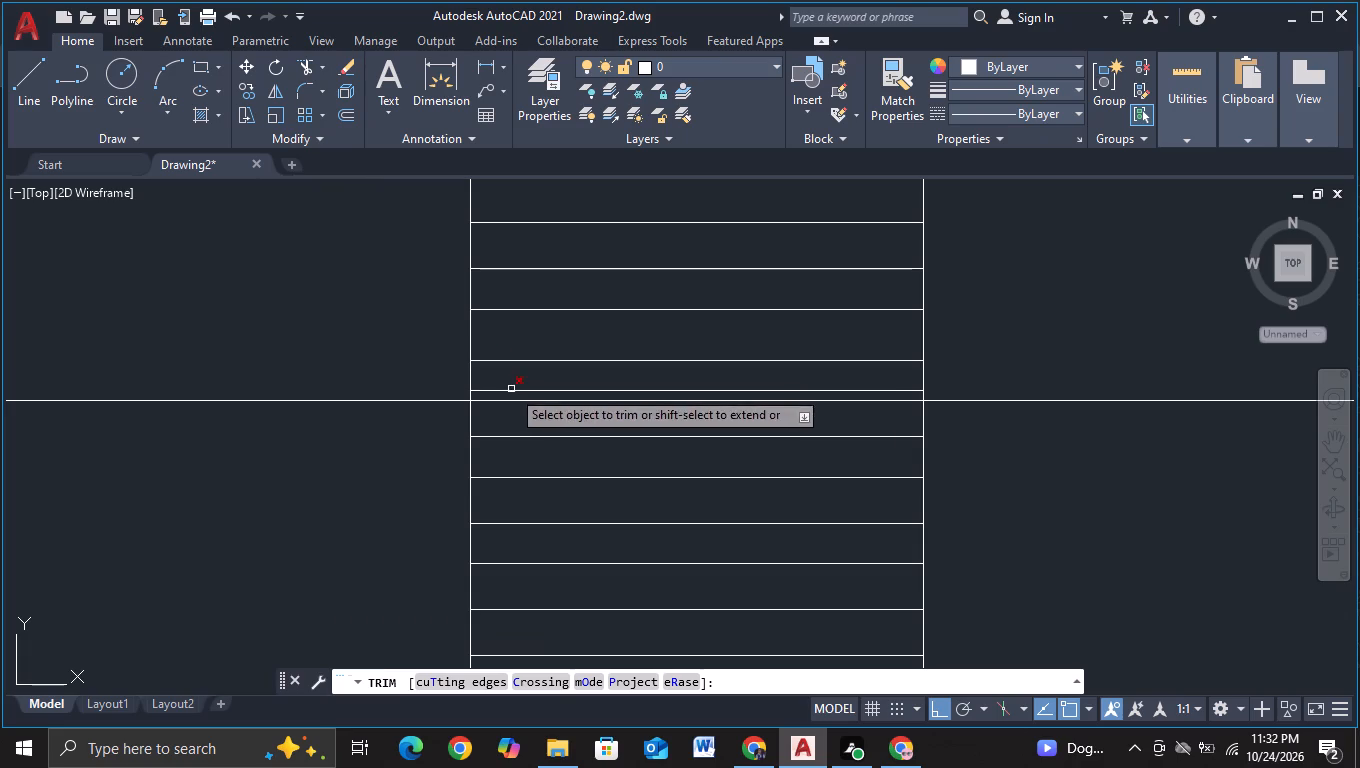
{"action": "left_click", "coordinate": [512, 400]}
{"action": "scroll", "coordinate": [319, 331], "scroll_direction": "down", "scroll_amount": 2}
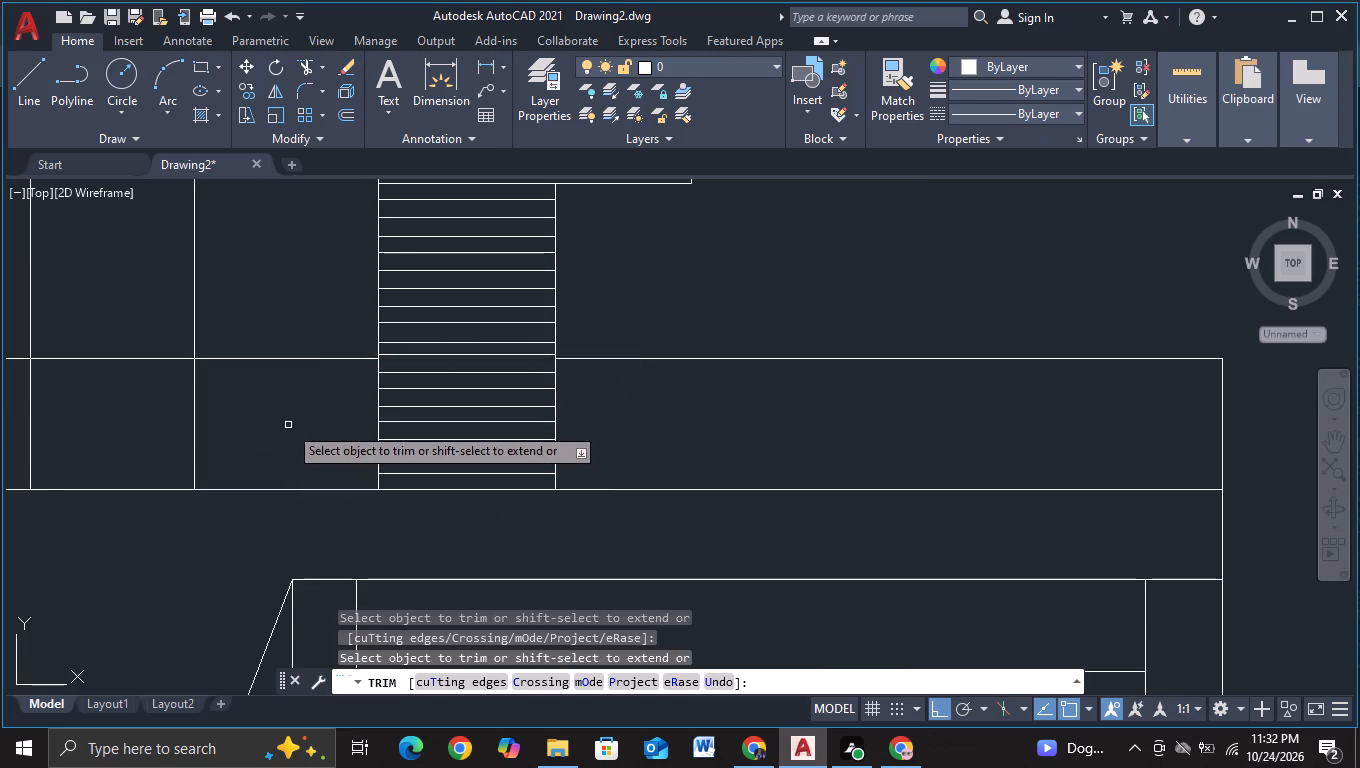
{"action": "middle_click_drag", "start_coordinate": [288, 425], "coordinate": [840, 428]}
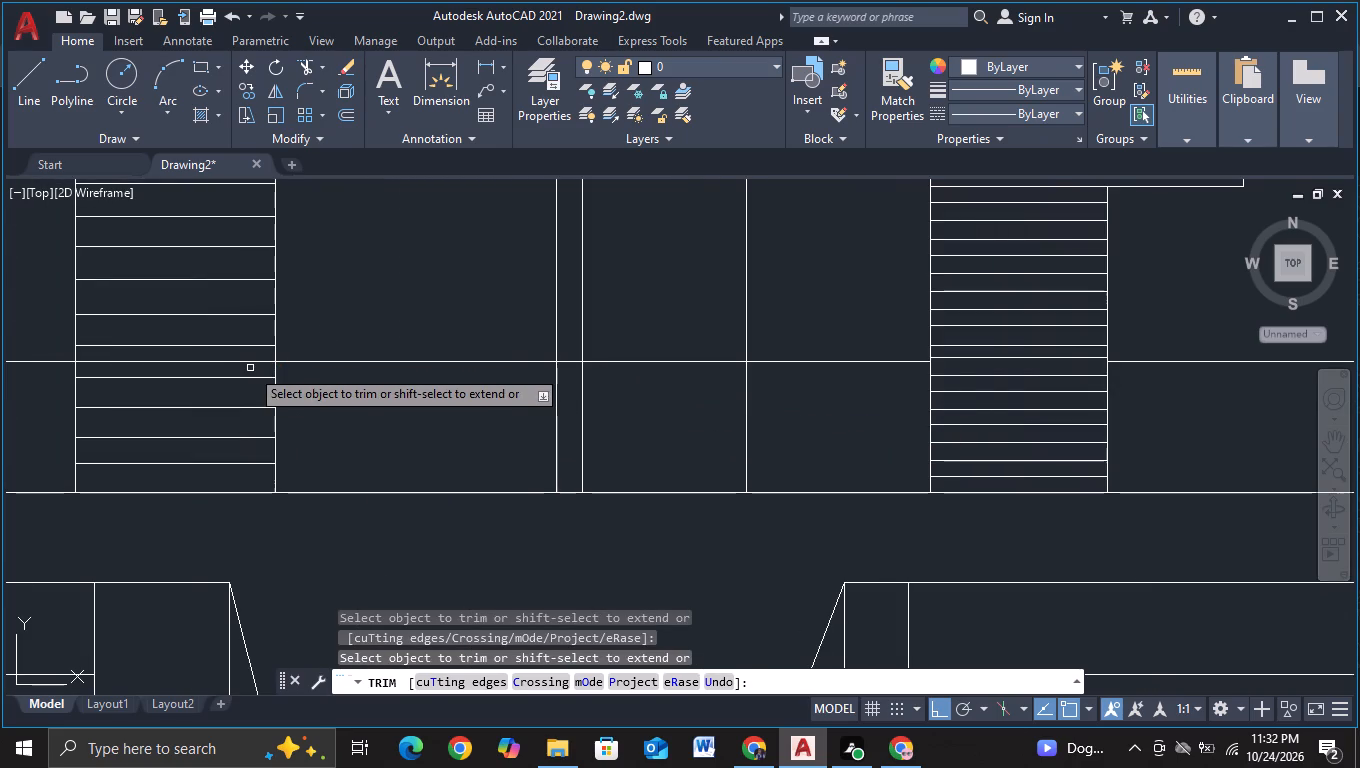
{"action": "left_click", "coordinate": [250, 362]}
{"action": "scroll", "coordinate": [432, 443], "scroll_direction": "down", "scroll_amount": 3}
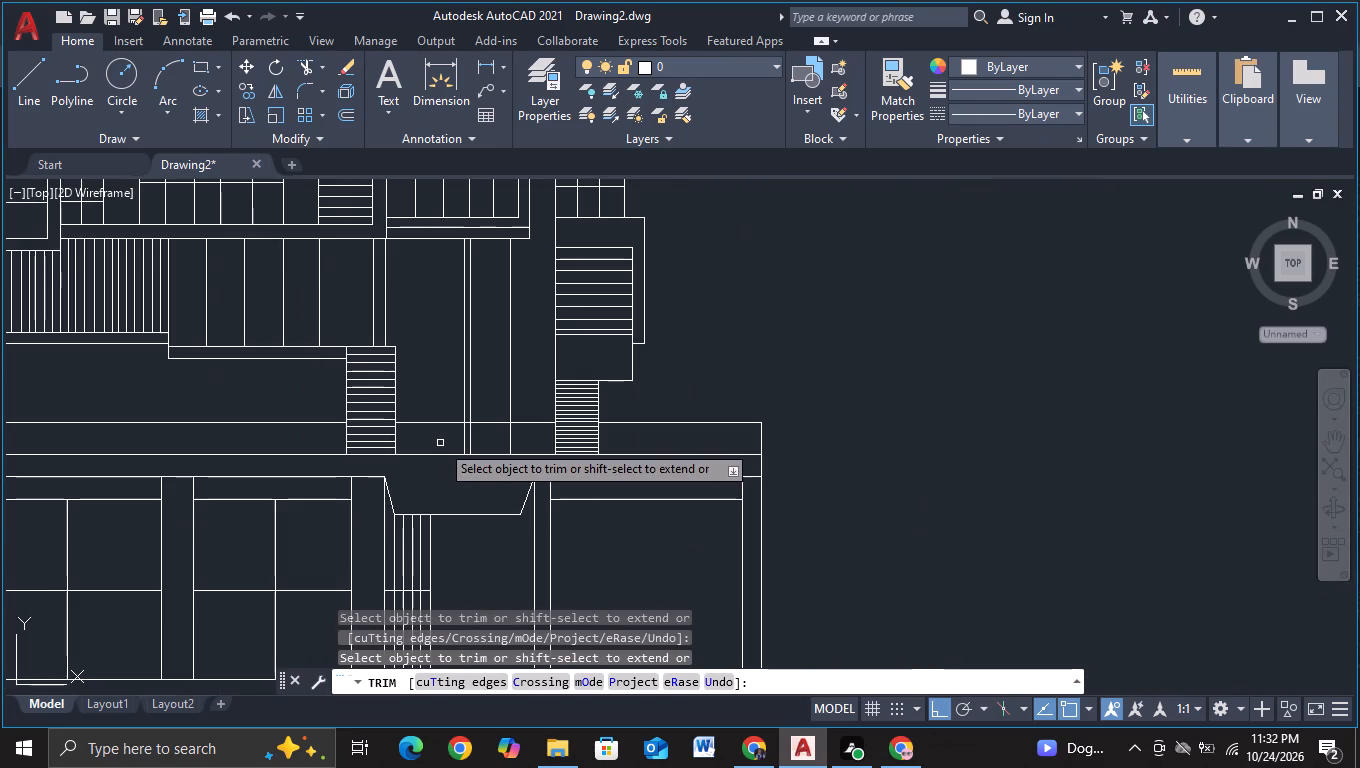
{"action": "middle_click_drag", "start_coordinate": [440, 443], "coordinate": [770, 432]}
{"action": "key", "text": "Escape"}
{"action": "key", "text": "Escape"}
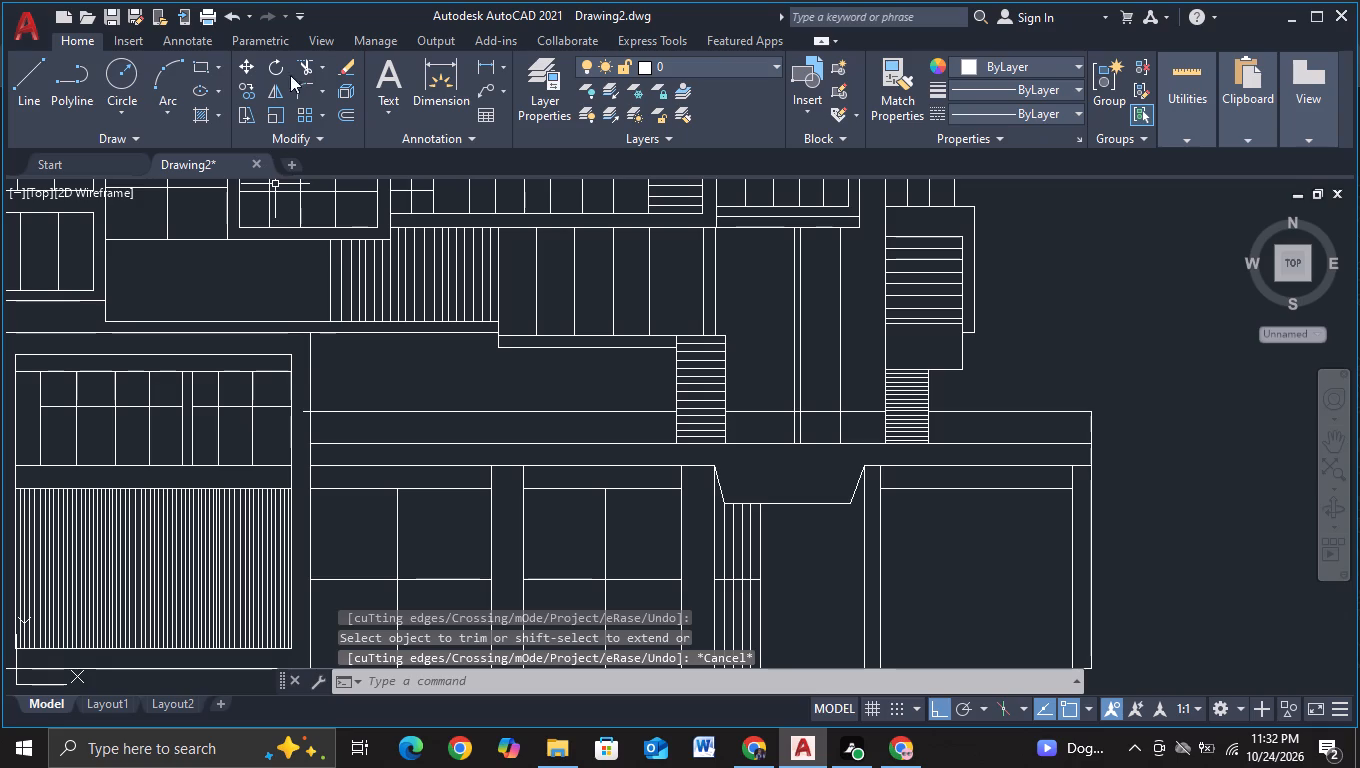
Trim the horizontal line's overshoot past the wall edge at its left end.
{"action": "left_click", "coordinate": [309, 68]}
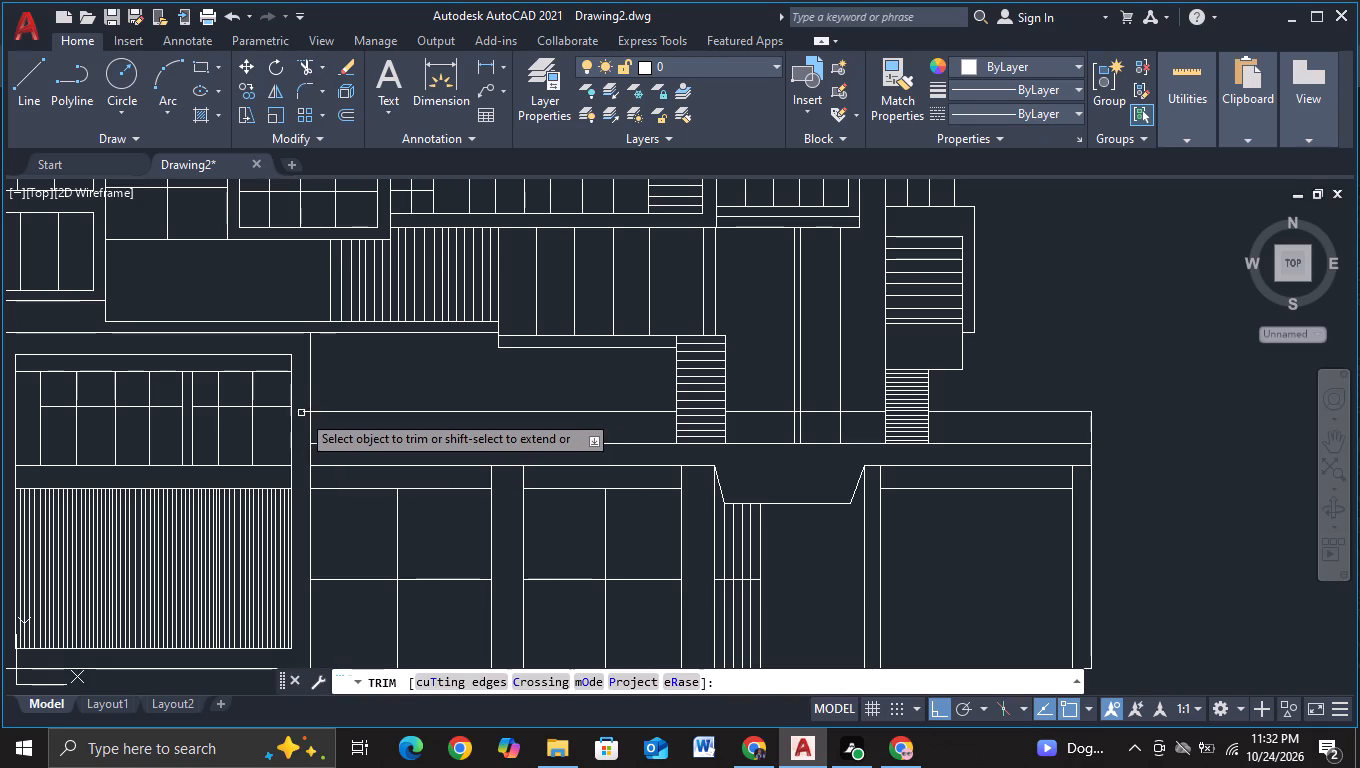
{"action": "left_click", "coordinate": [302, 414]}
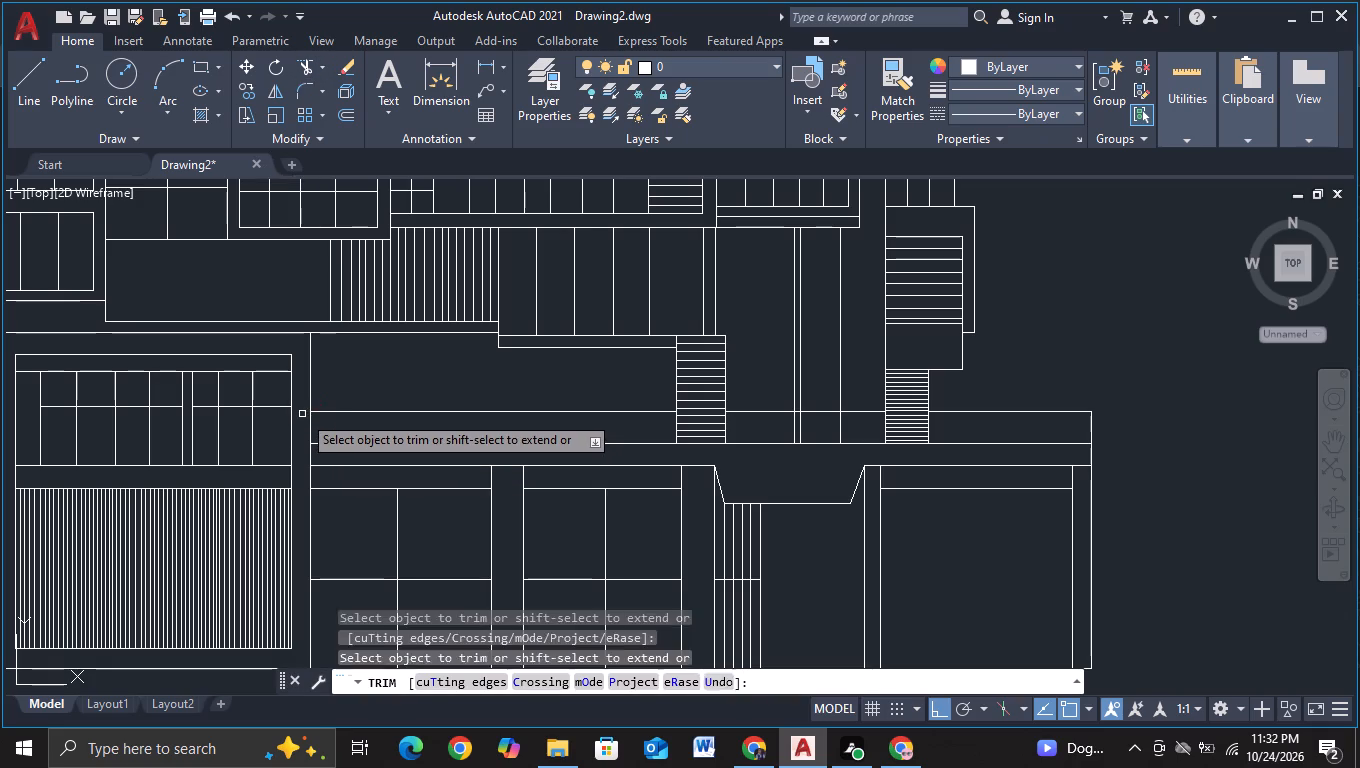
{"action": "key", "text": "Escape"}
Copy the vertical wall edge at the railing's left end about 3.1 units to the right.
{"action": "left_click", "coordinate": [310, 408]}
{"action": "key", "text": "c"}
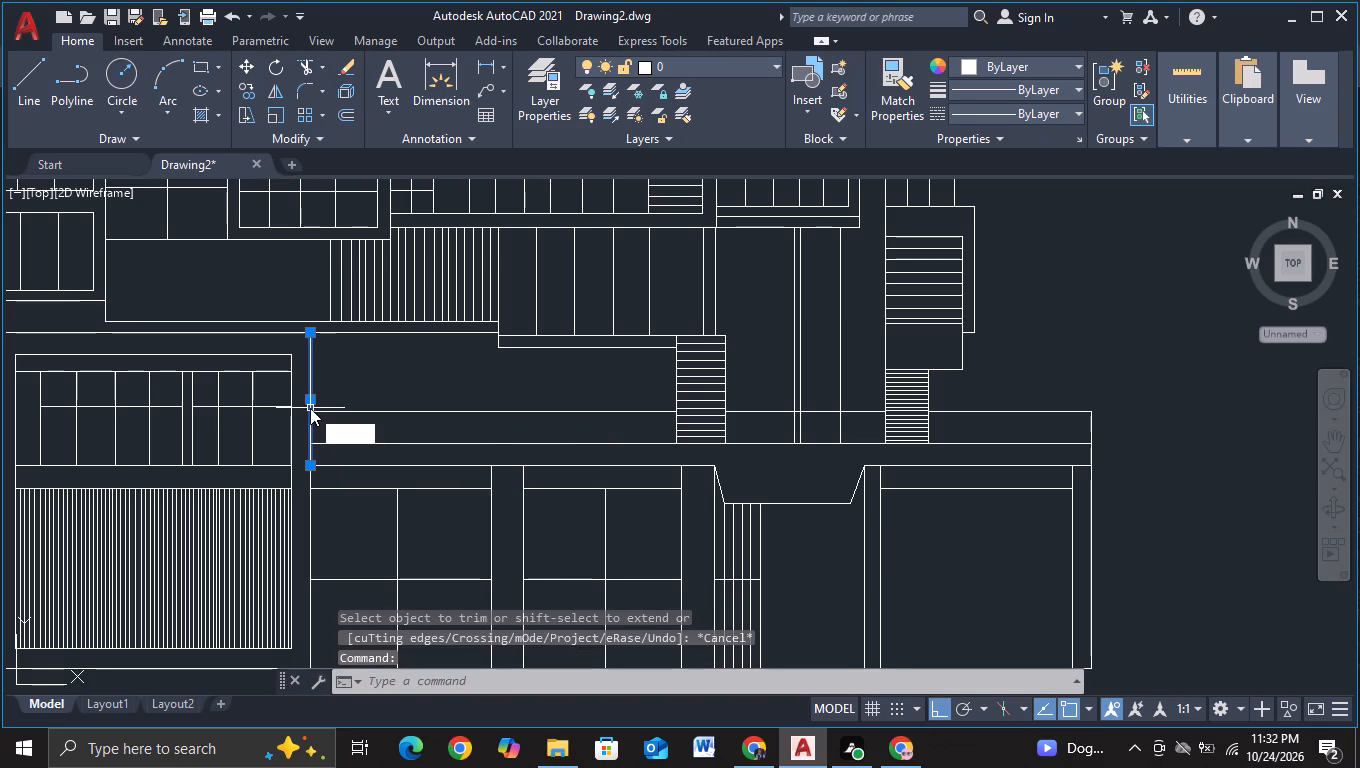
{"action": "left_click", "coordinate": [376, 467]}
{"action": "left_click", "coordinate": [384, 379]}
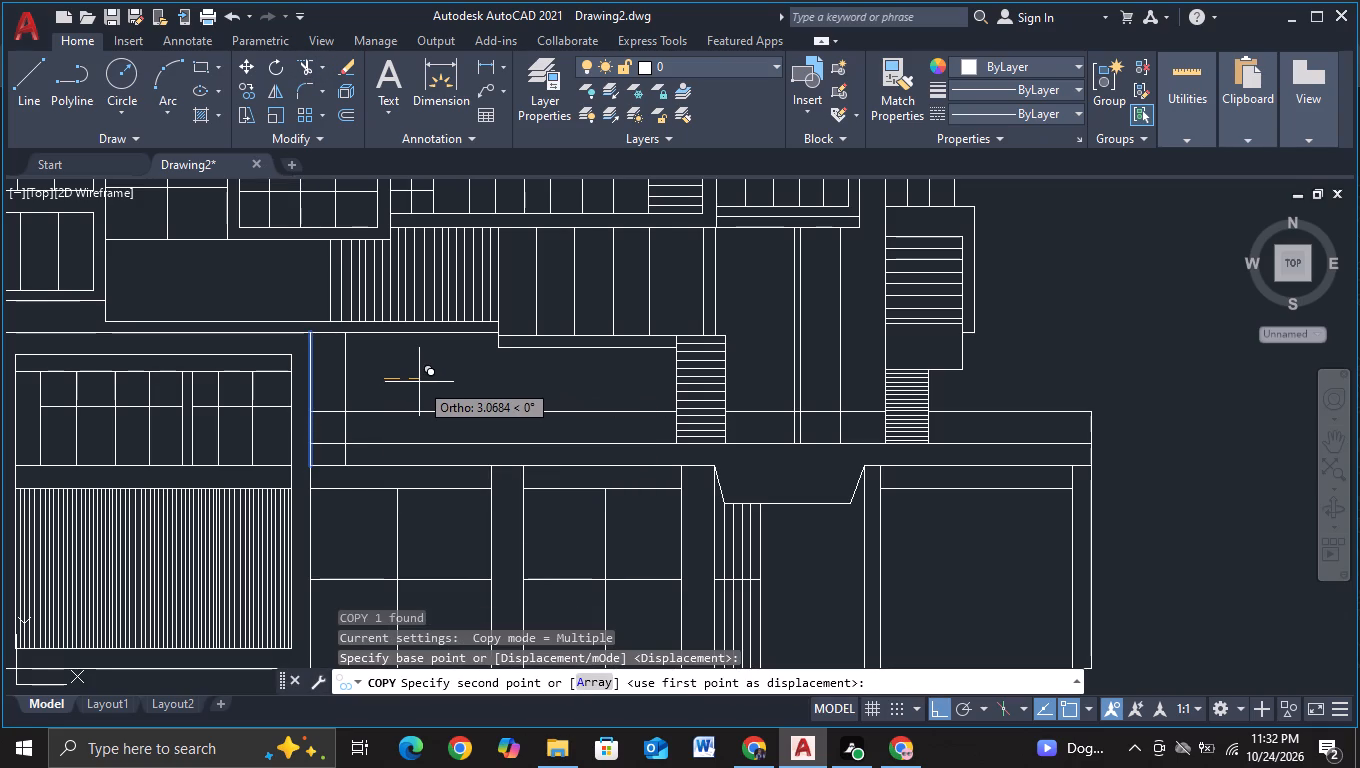
{"action": "left_click", "coordinate": [419, 382]}
{"action": "key", "text": "Escape"}
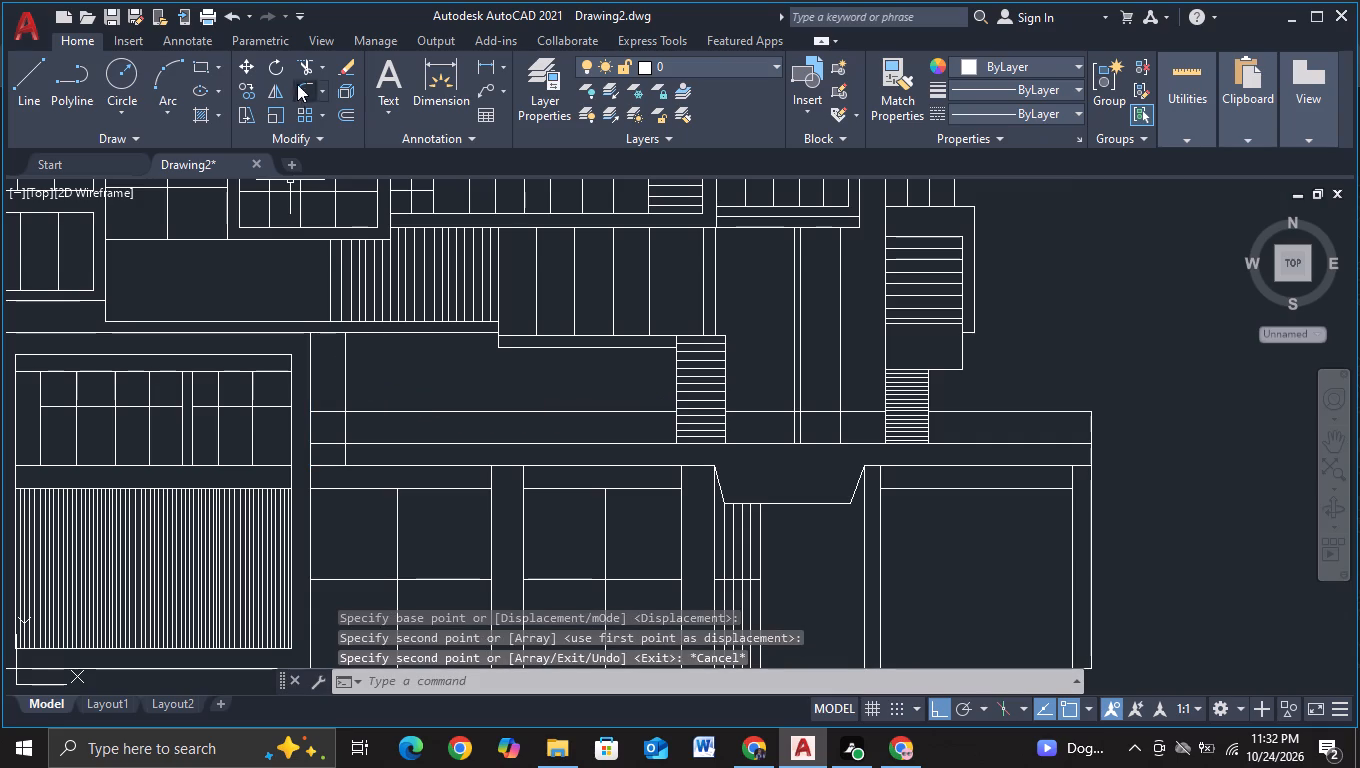
Trim the copied vertical line above and below the railing band, leaving only the piece between its two horizontal lines.
{"action": "left_click", "coordinate": [304, 75]}
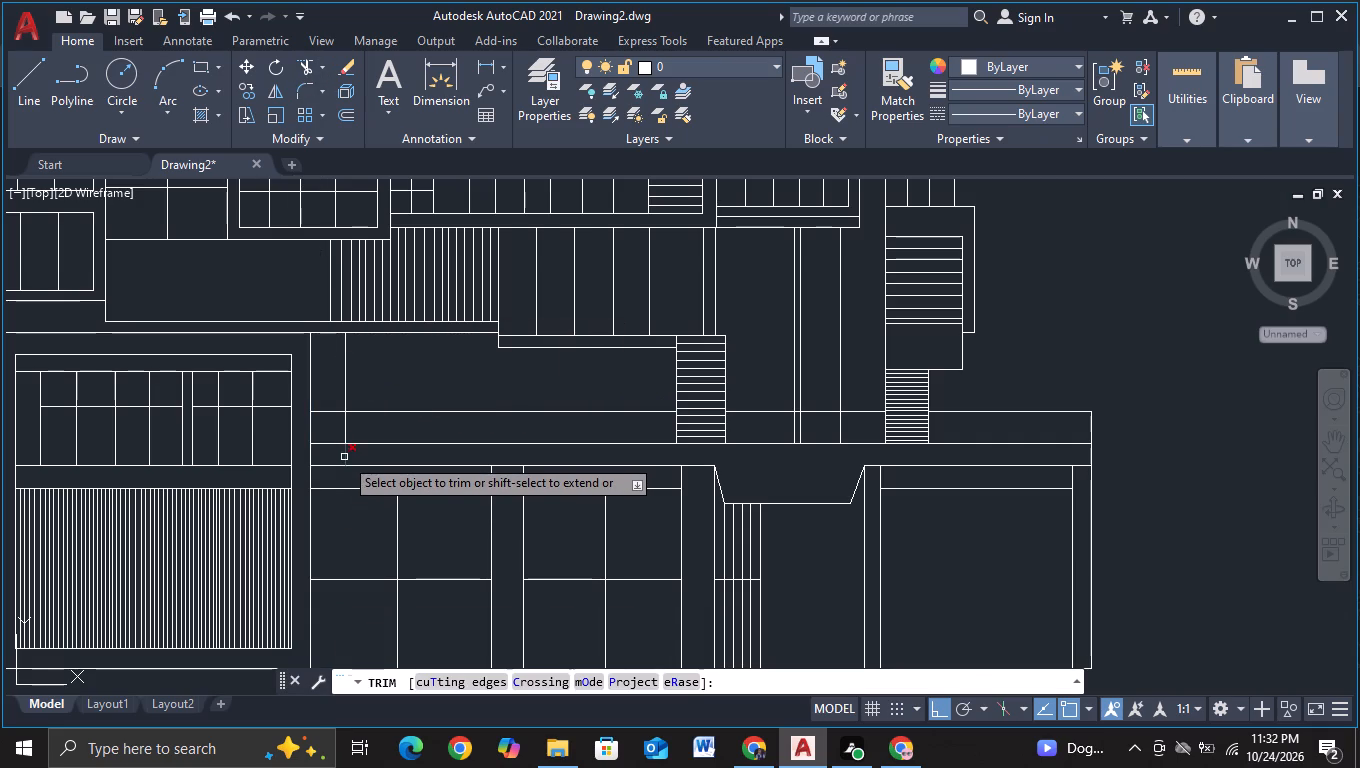
{"action": "left_click", "coordinate": [344, 457]}
{"action": "left_click", "coordinate": [347, 390]}
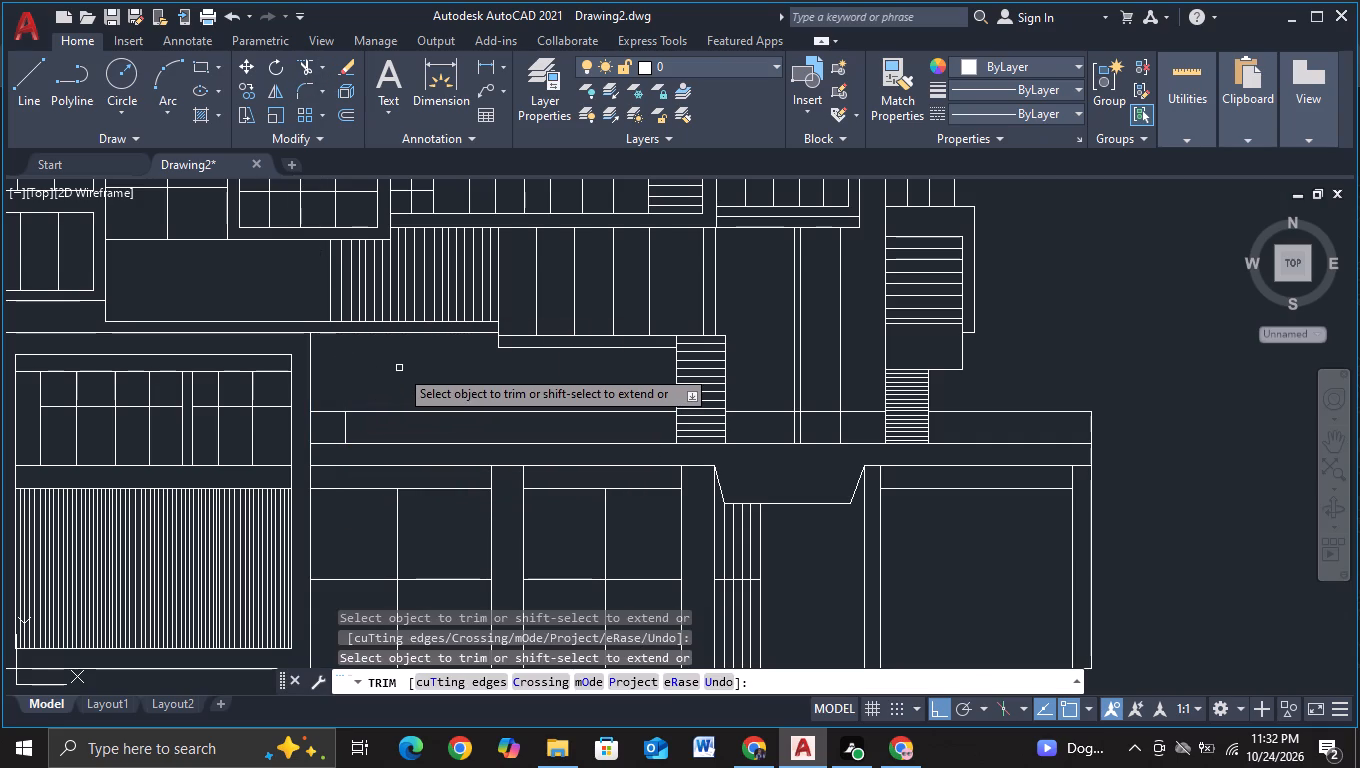
{"action": "key", "text": "Escape"}
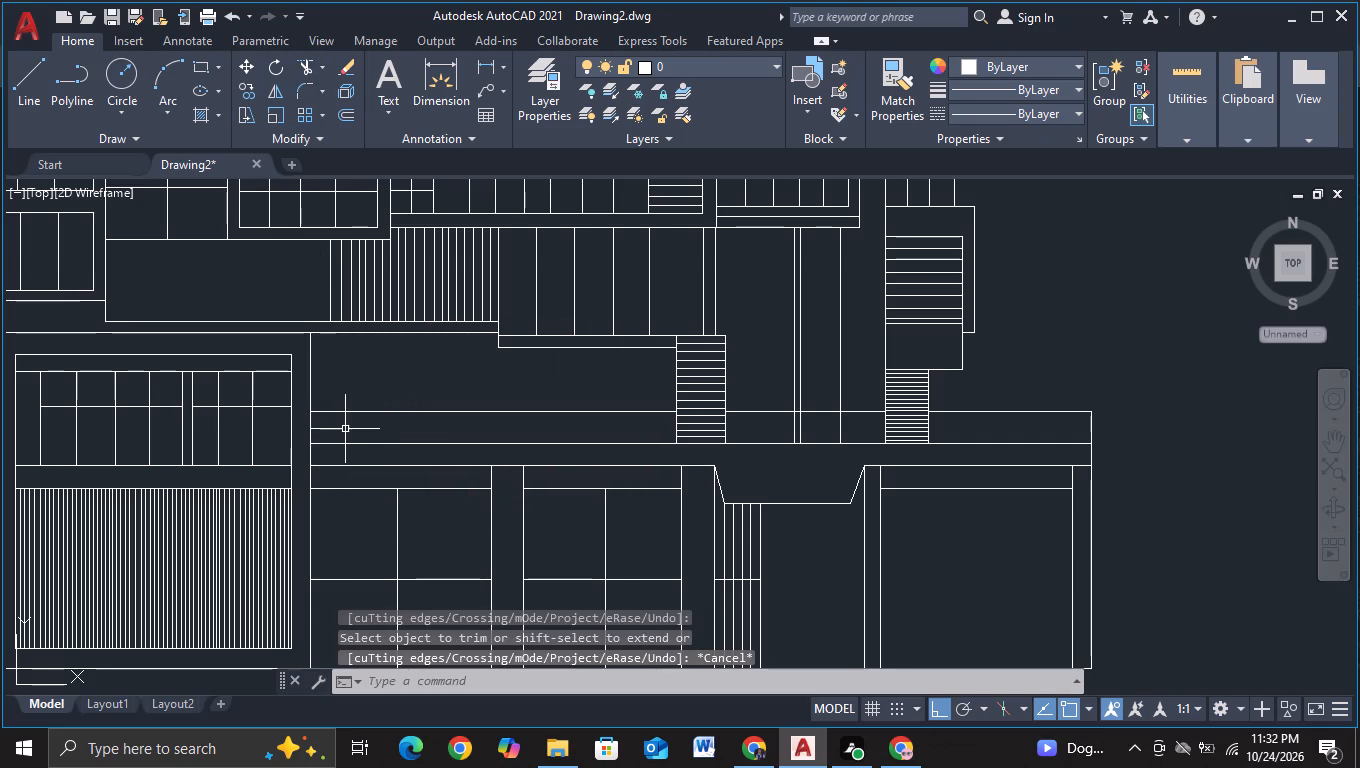
Copy the short railing line less than 1 unit to its right with object snap off, undoing the wider-spaced trial copies.
{"action": "left_click", "coordinate": [346, 429]}
{"action": "key", "text": "c"}
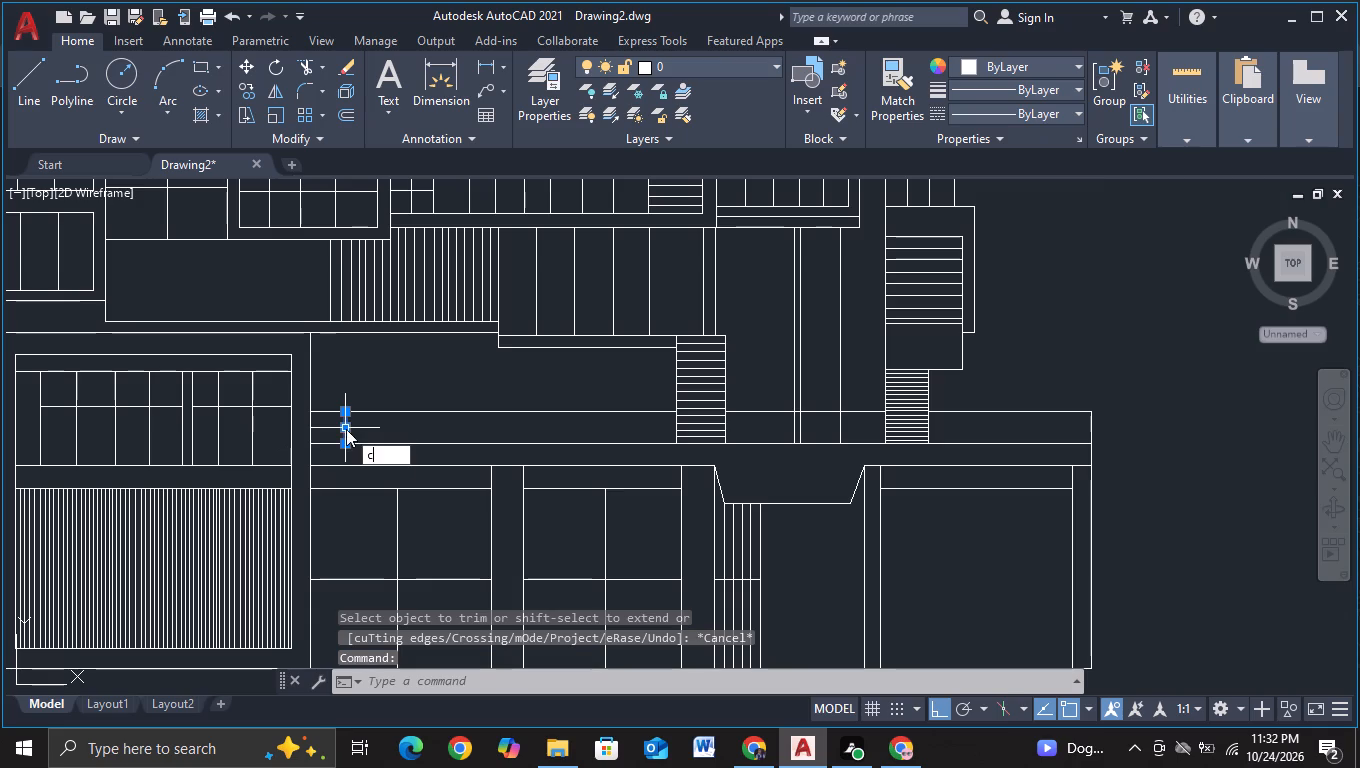
{"action": "left_click", "coordinate": [387, 492]}
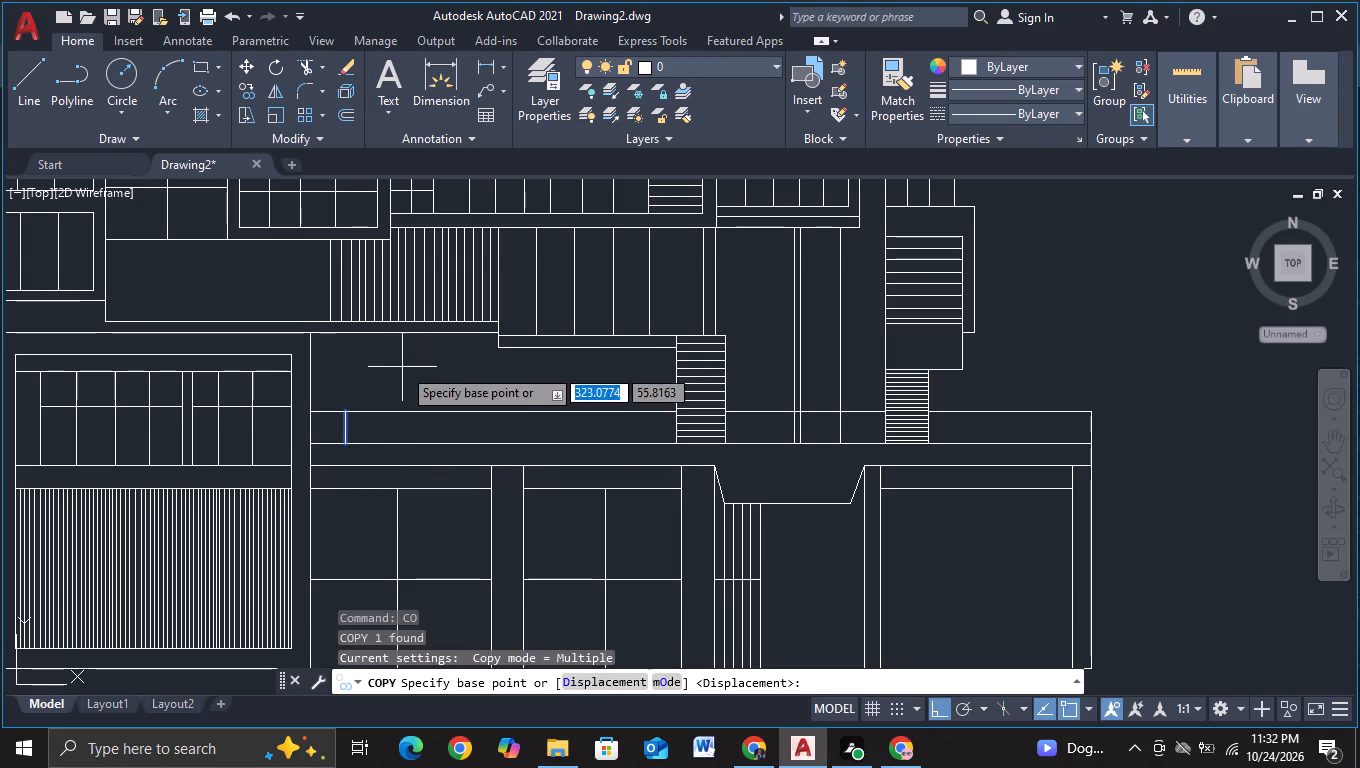
{"action": "left_click", "coordinate": [402, 367]}
{"action": "key", "text": "F3"}
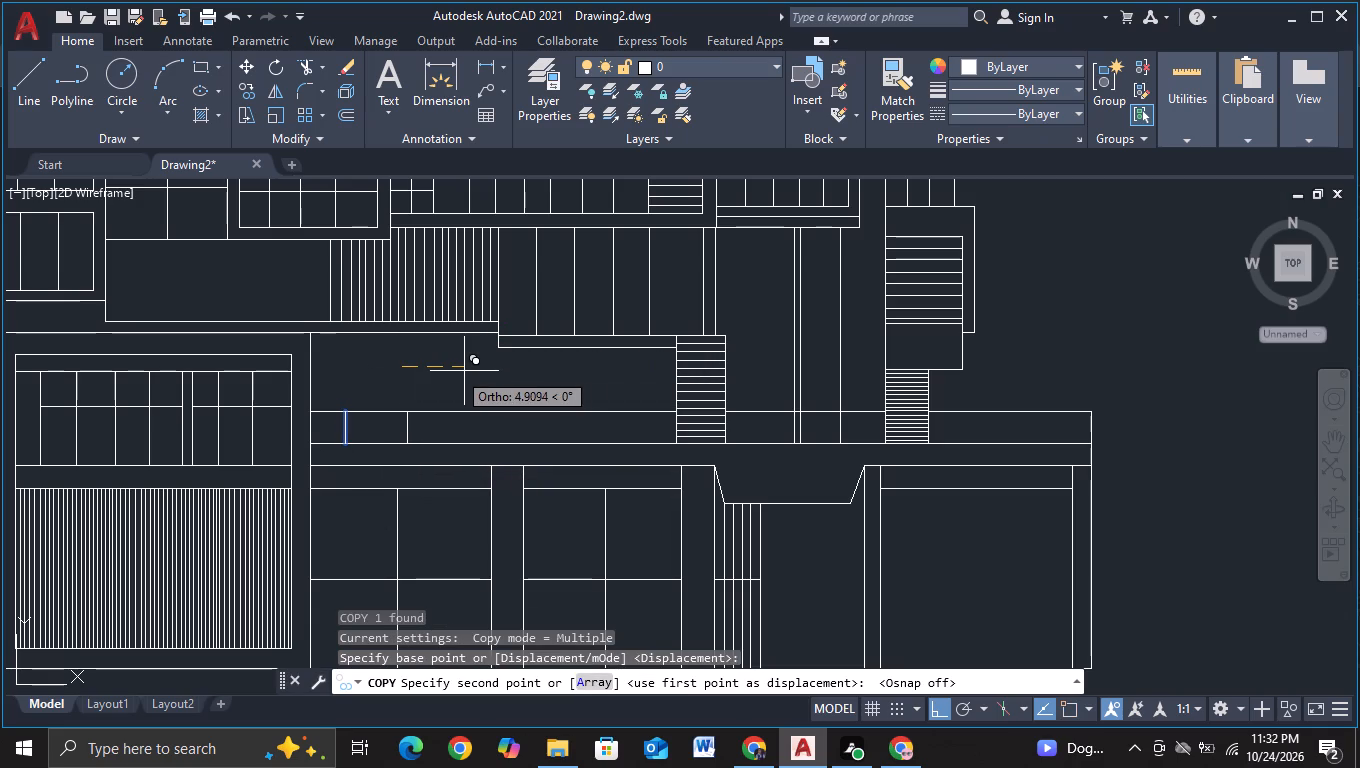
{"action": "left_click", "coordinate": [443, 370]}
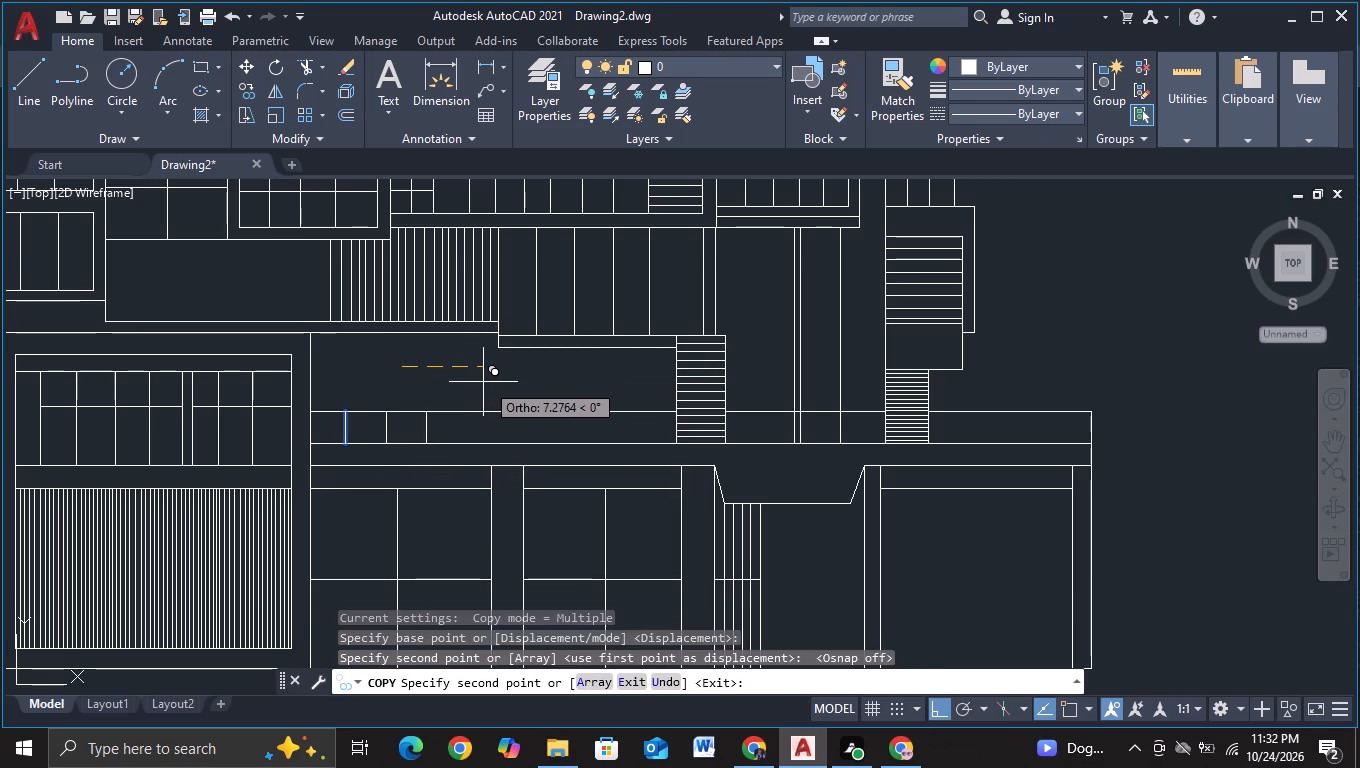
{"action": "left_click", "coordinate": [483, 382]}
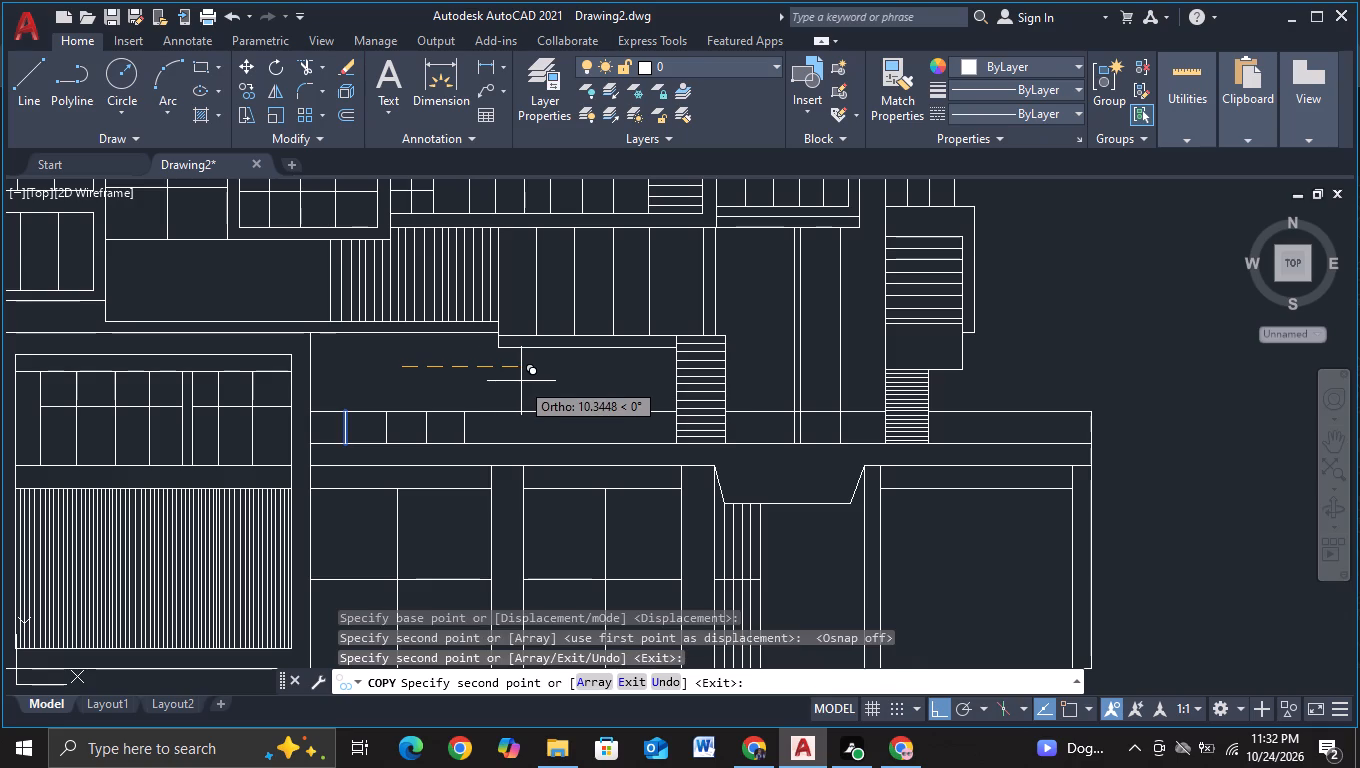
{"action": "left_click", "coordinate": [521, 381]}
{"action": "left_click", "coordinate": [562, 379]}
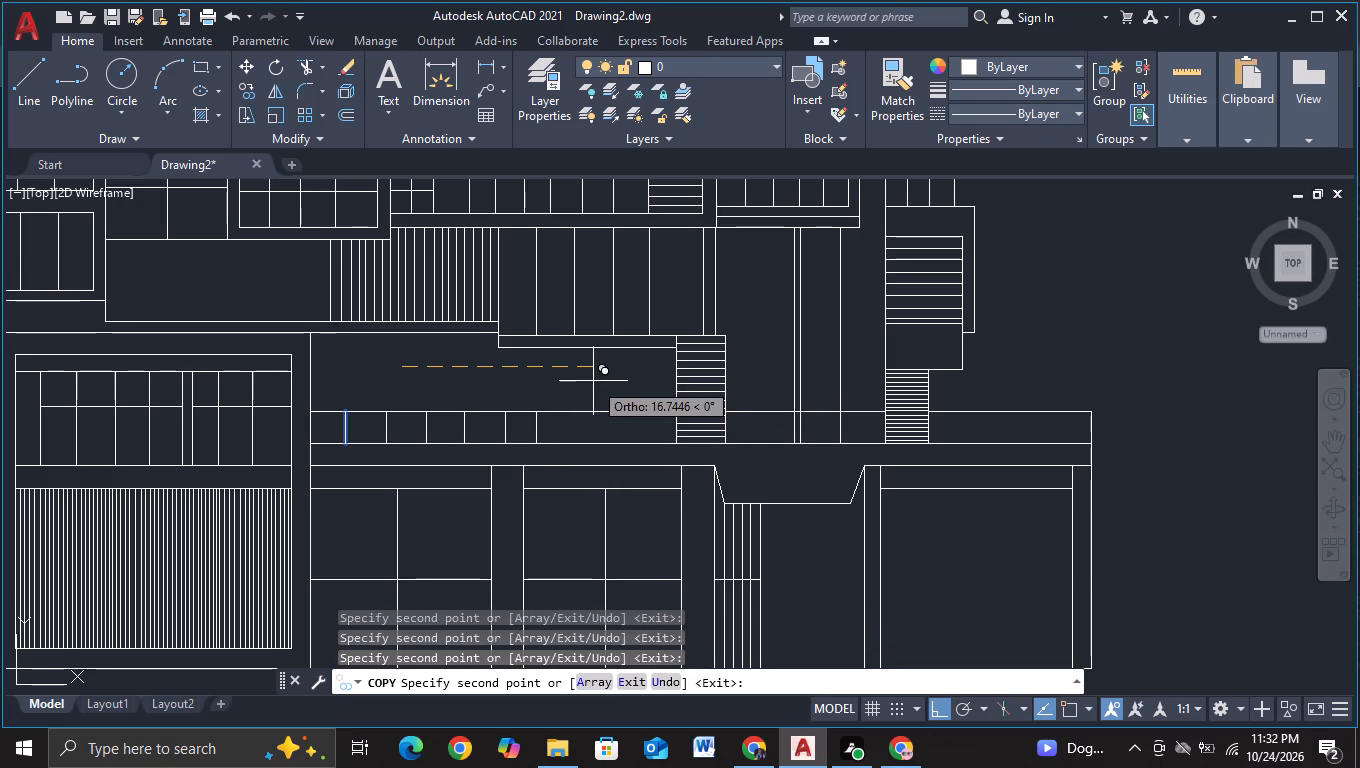
{"action": "key", "text": "ctrl+z"}
{"action": "key", "text": "ctrl+z"}
{"action": "key", "text": "ctrl+z"}
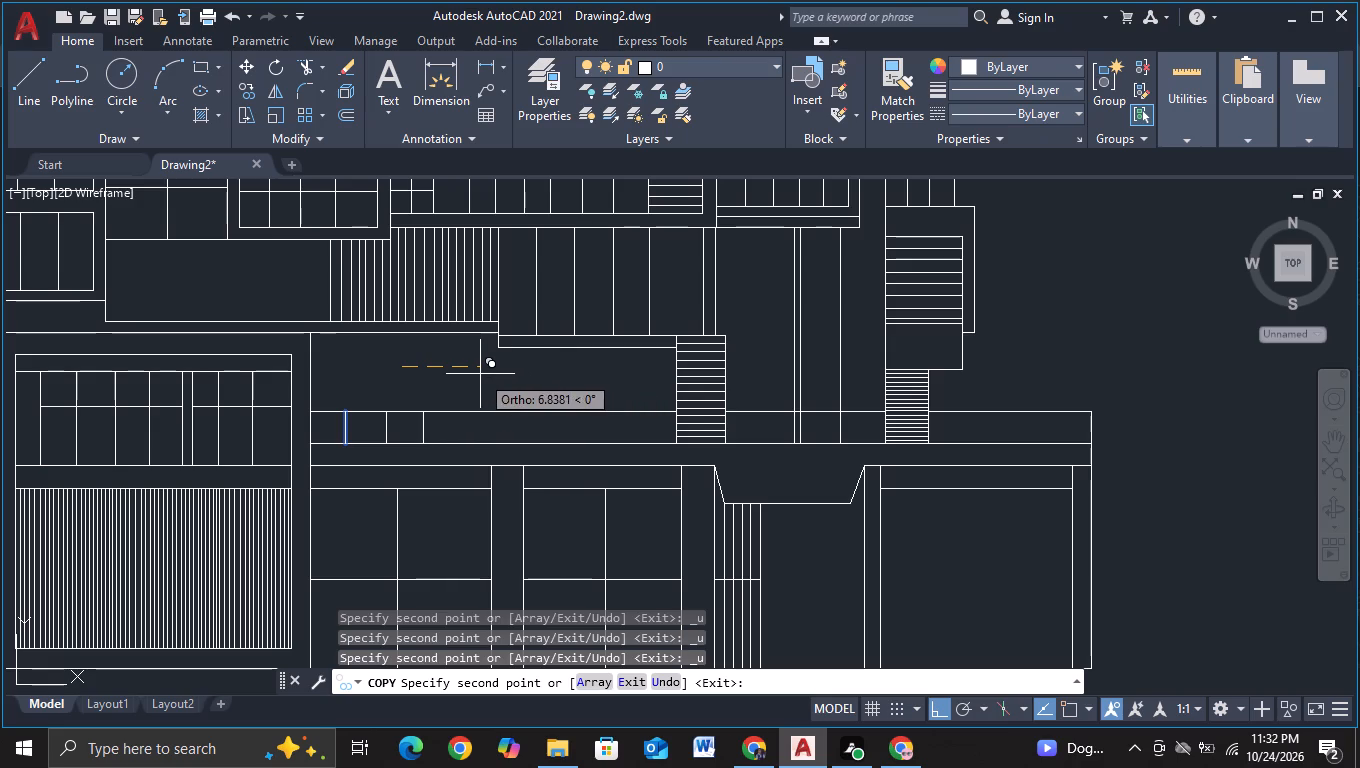
{"action": "key", "text": "ctrl+z"}
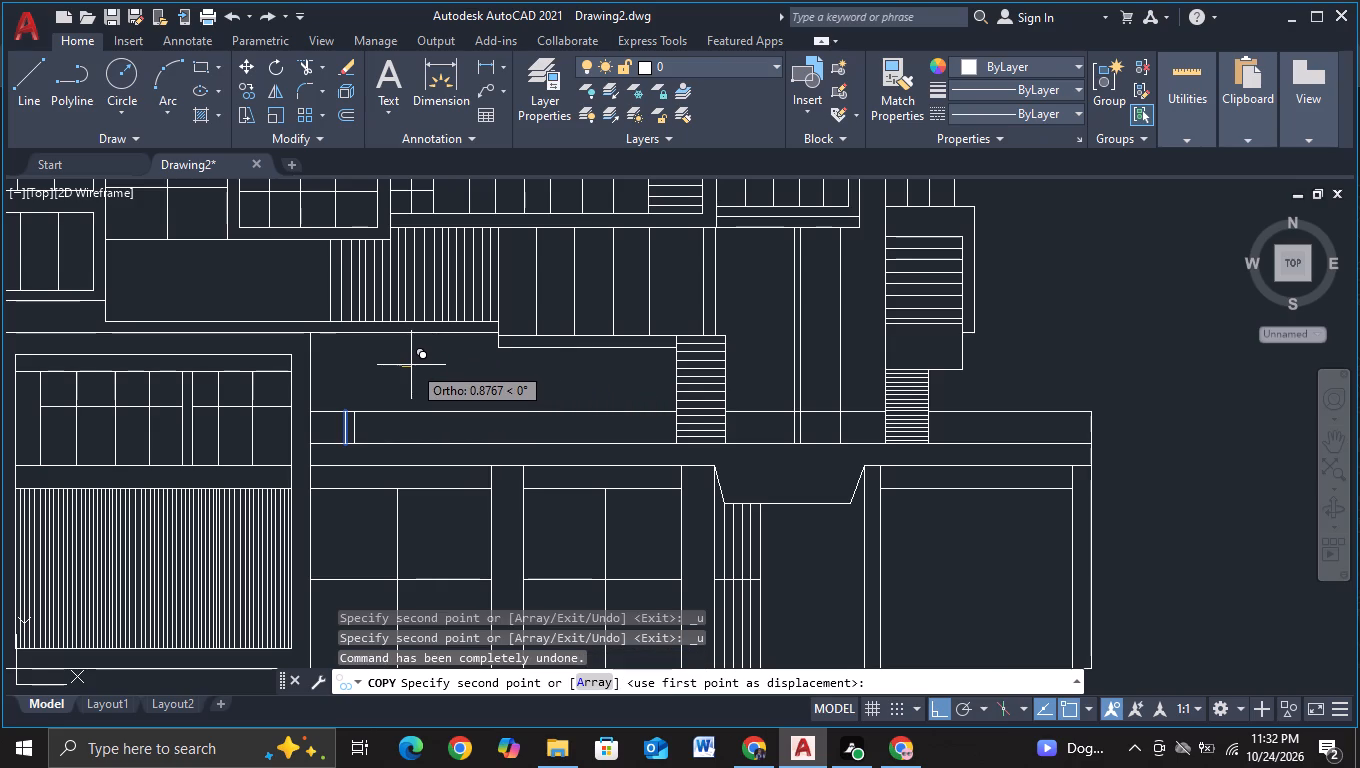
{"action": "left_click", "coordinate": [409, 365]}
{"action": "key", "text": "Escape"}
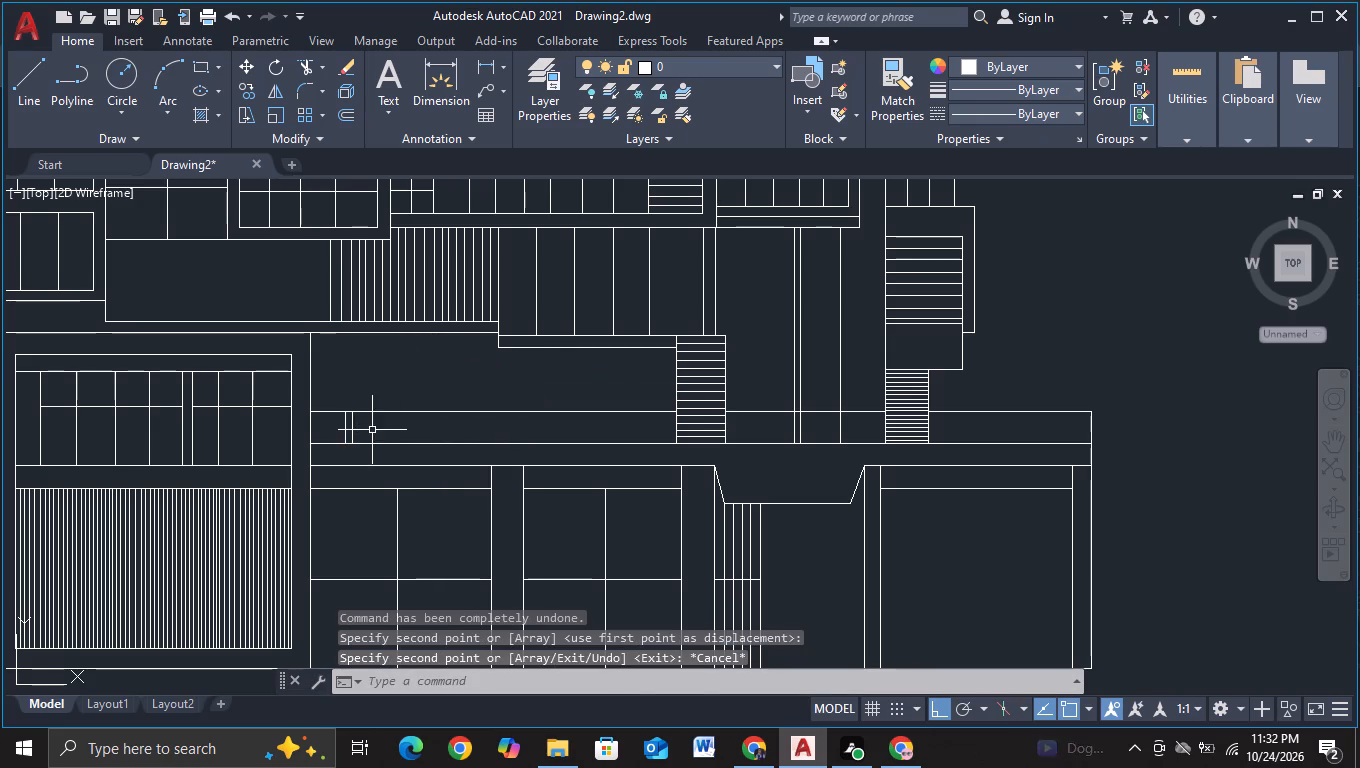
Copy the narrow post pair ten times along the railing to its right end, about 5 units apart, skipping the louvered strips.
{"action": "left_click", "coordinate": [372, 430]}
{"action": "left_click", "coordinate": [342, 430]}
{"action": "key", "text": "c"}
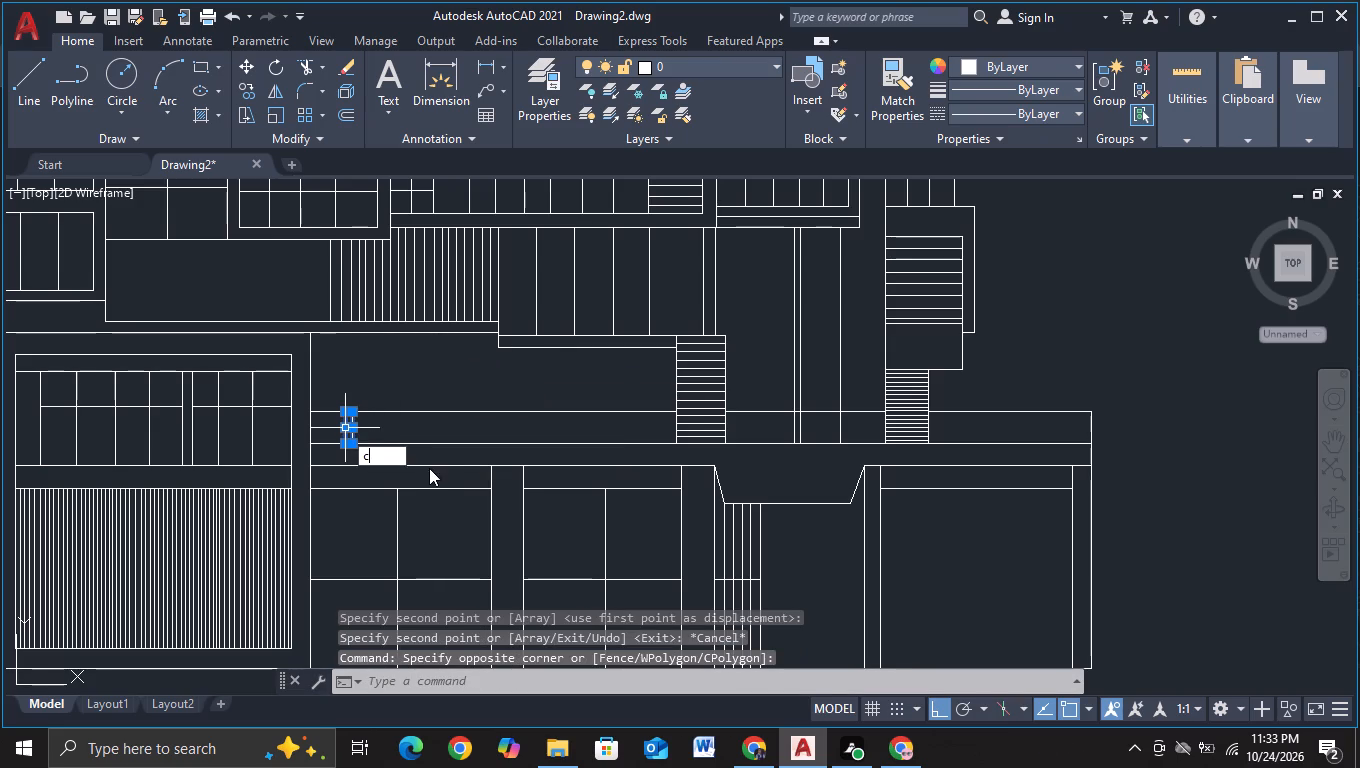
{"action": "left_click", "coordinate": [431, 485]}
{"action": "left_click", "coordinate": [434, 372]}
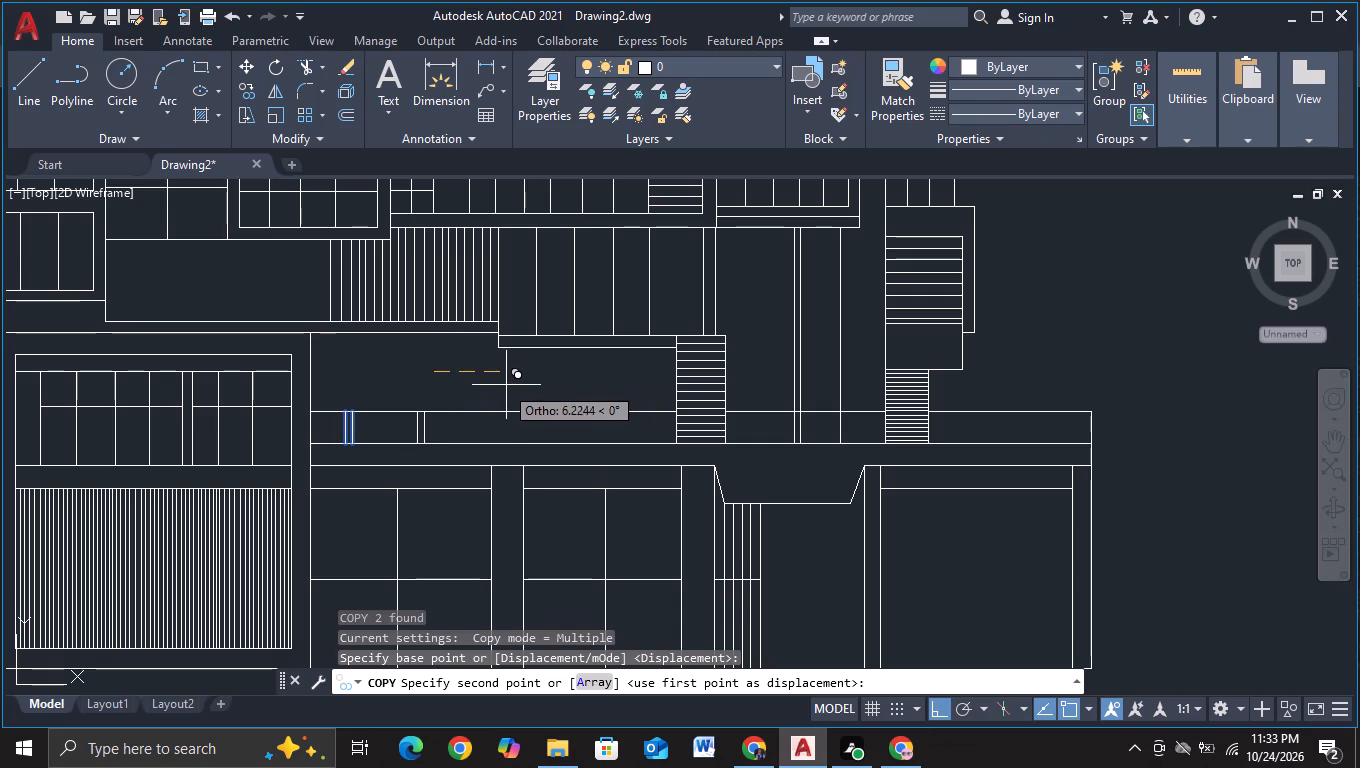
{"action": "left_click", "coordinate": [489, 382]}
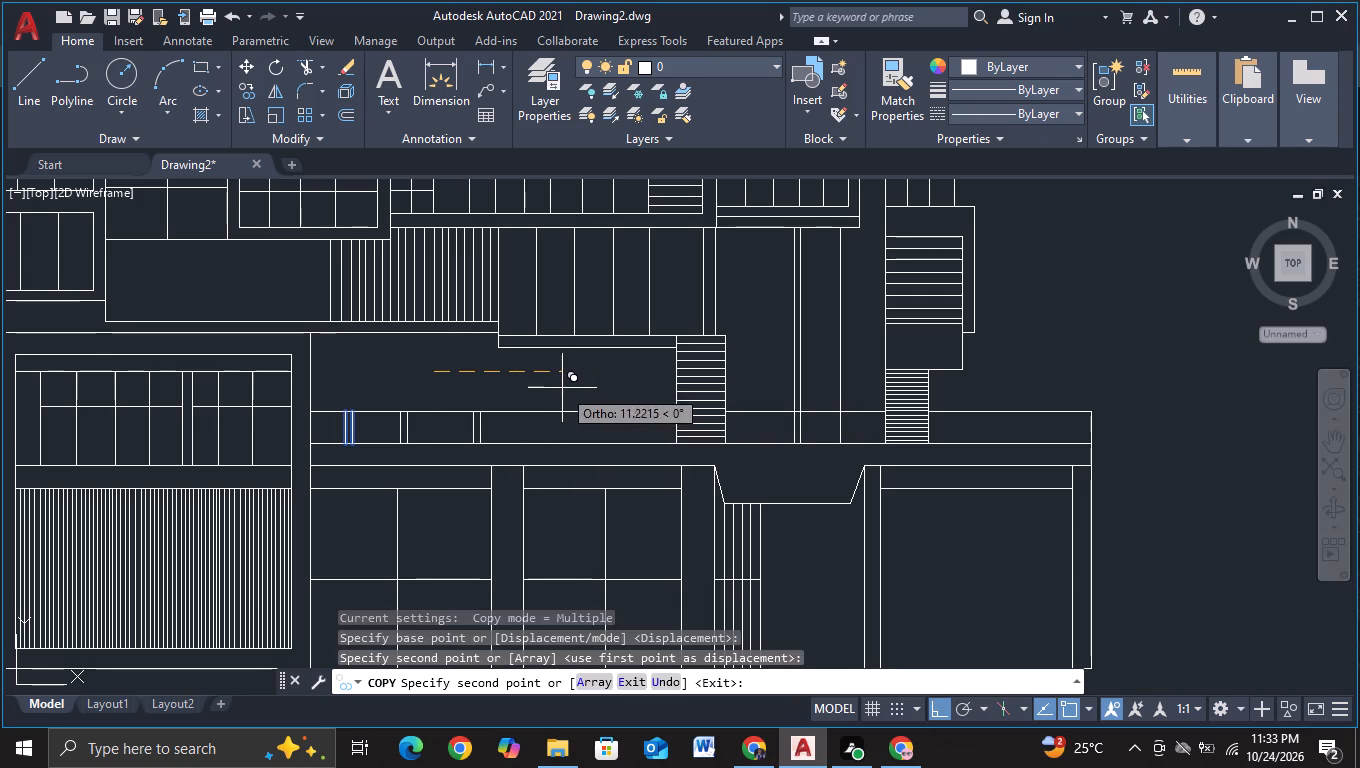
{"action": "key", "text": "F3"}
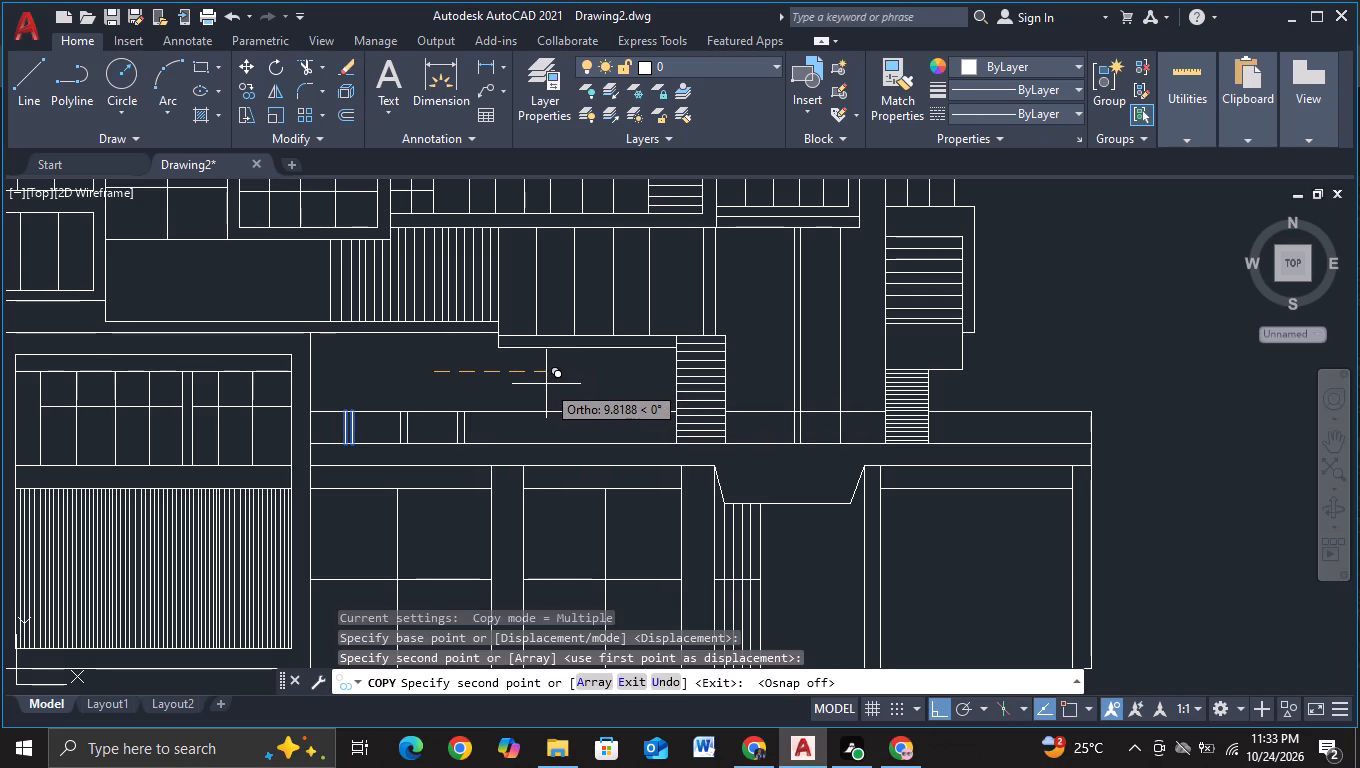
{"action": "left_click", "coordinate": [544, 384]}
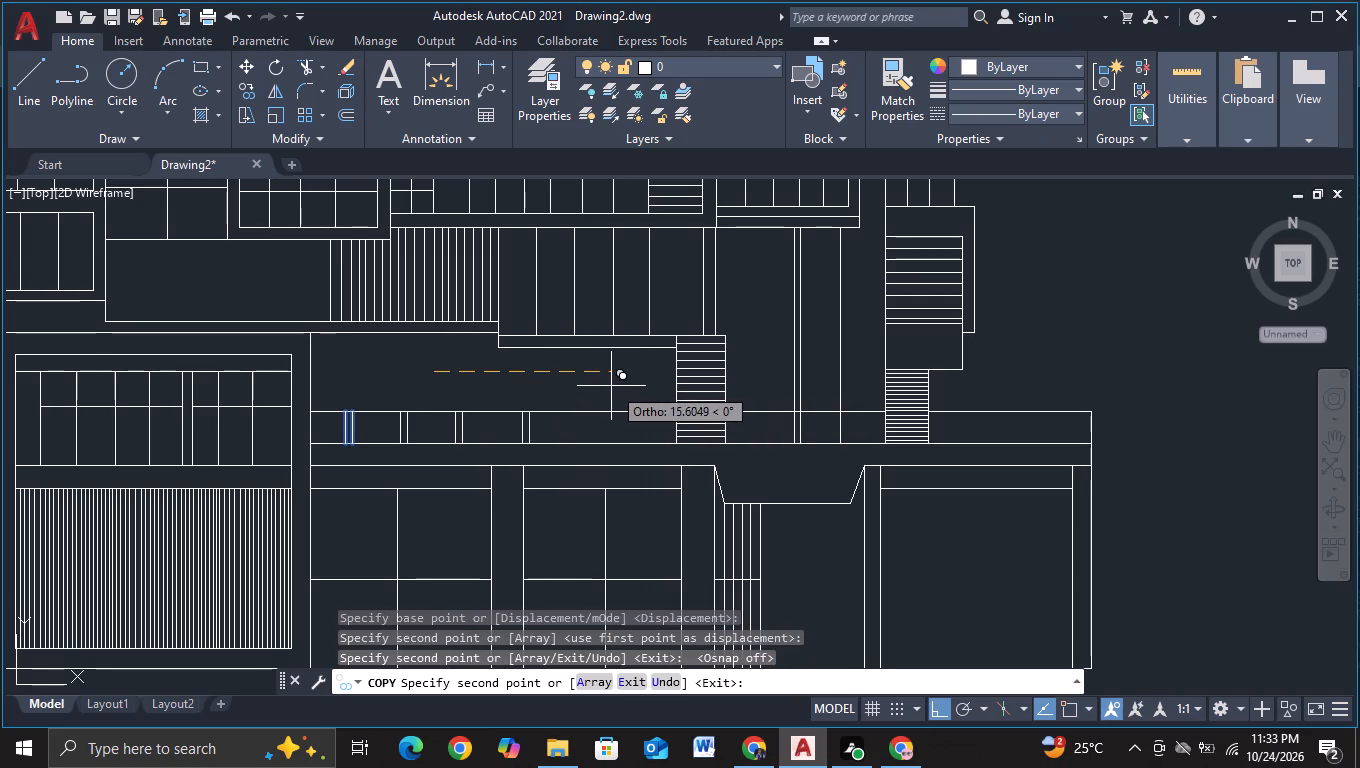
{"action": "left_click", "coordinate": [600, 386]}
{"action": "left_click", "coordinate": [657, 383]}
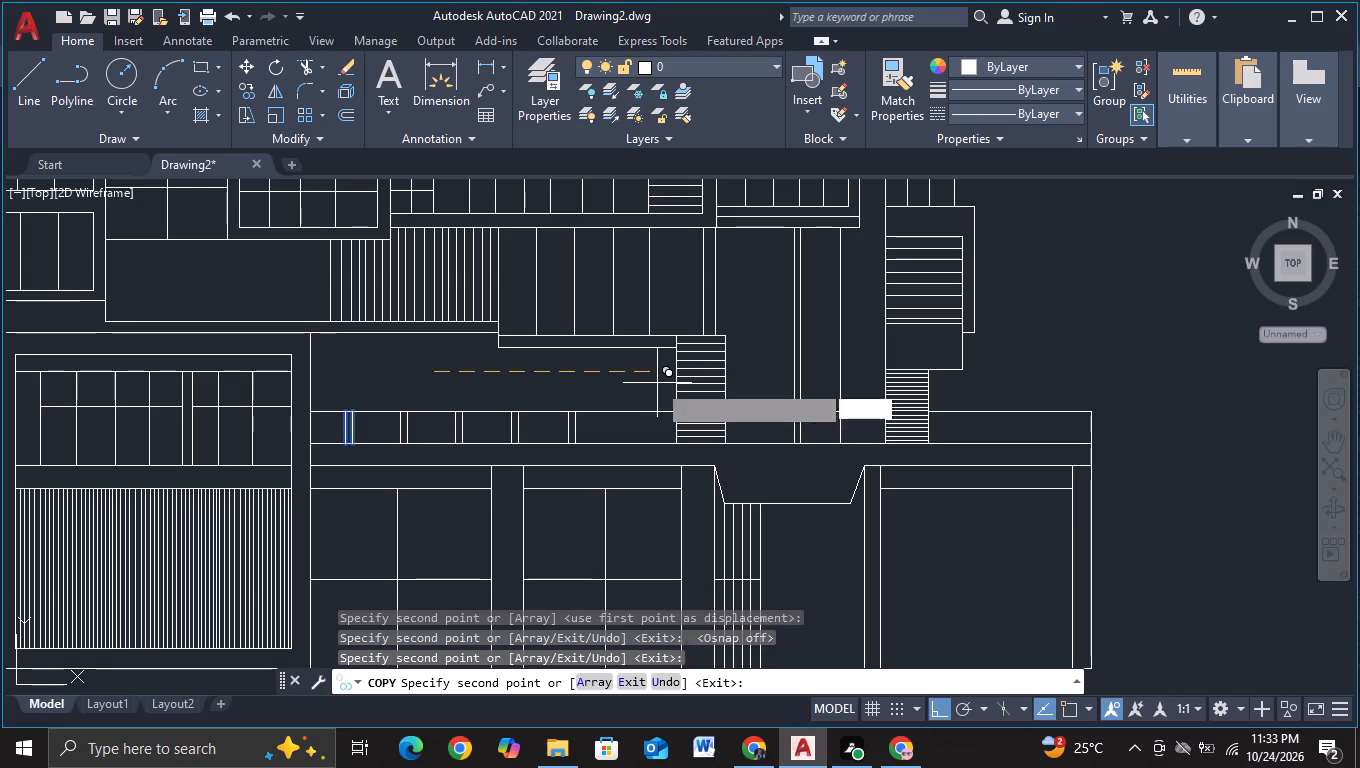
{"action": "left_click", "coordinate": [706, 374]}
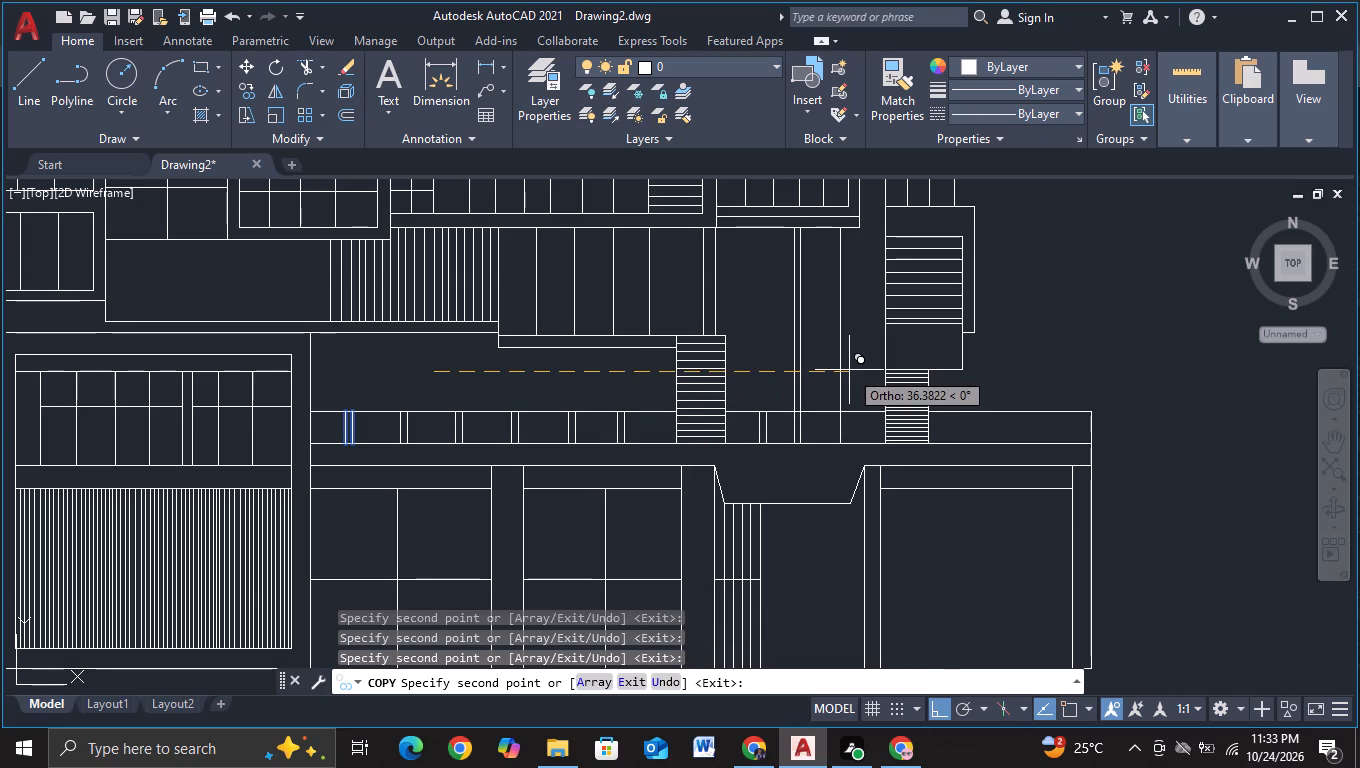
{"action": "left_click", "coordinate": [845, 372]}
{"action": "left_click", "coordinate": [947, 361]}
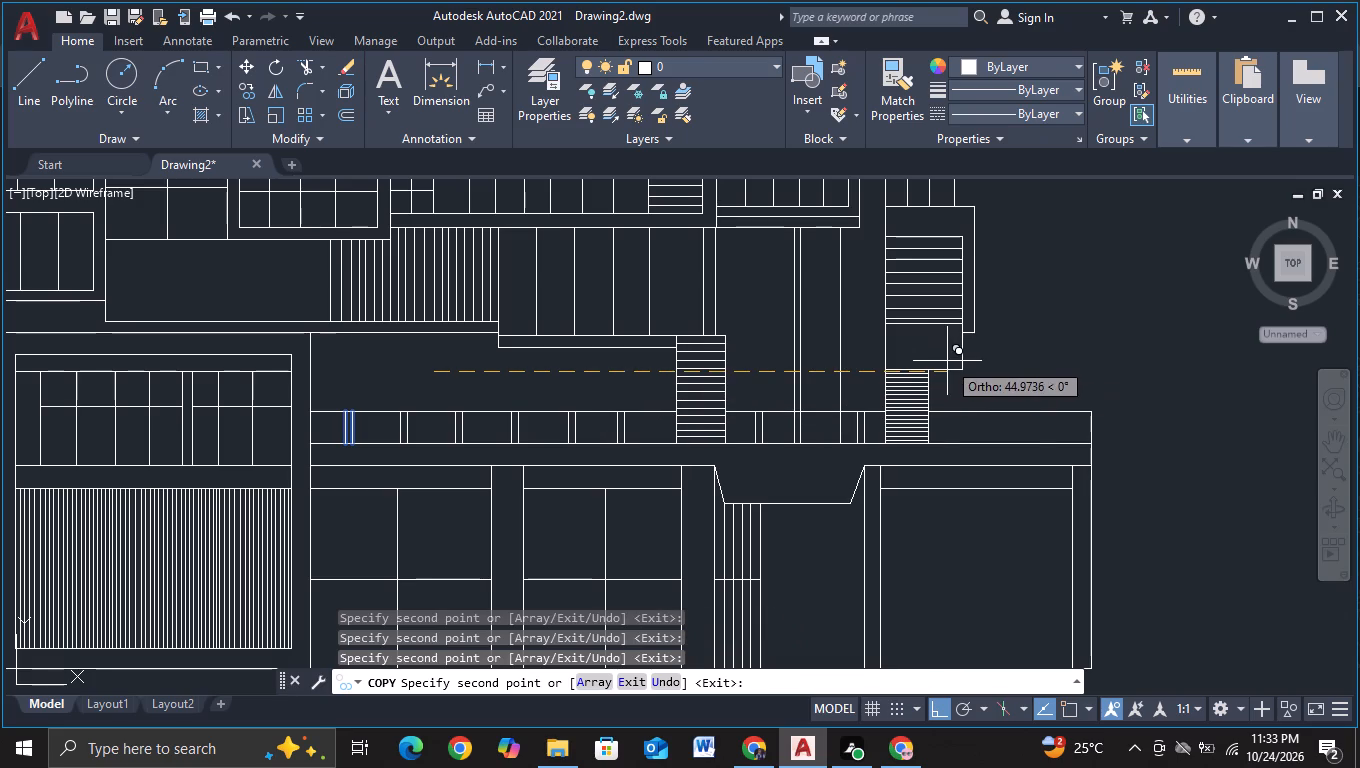
{"action": "left_click", "coordinate": [1055, 357]}
{"action": "left_click", "coordinate": [1112, 353]}
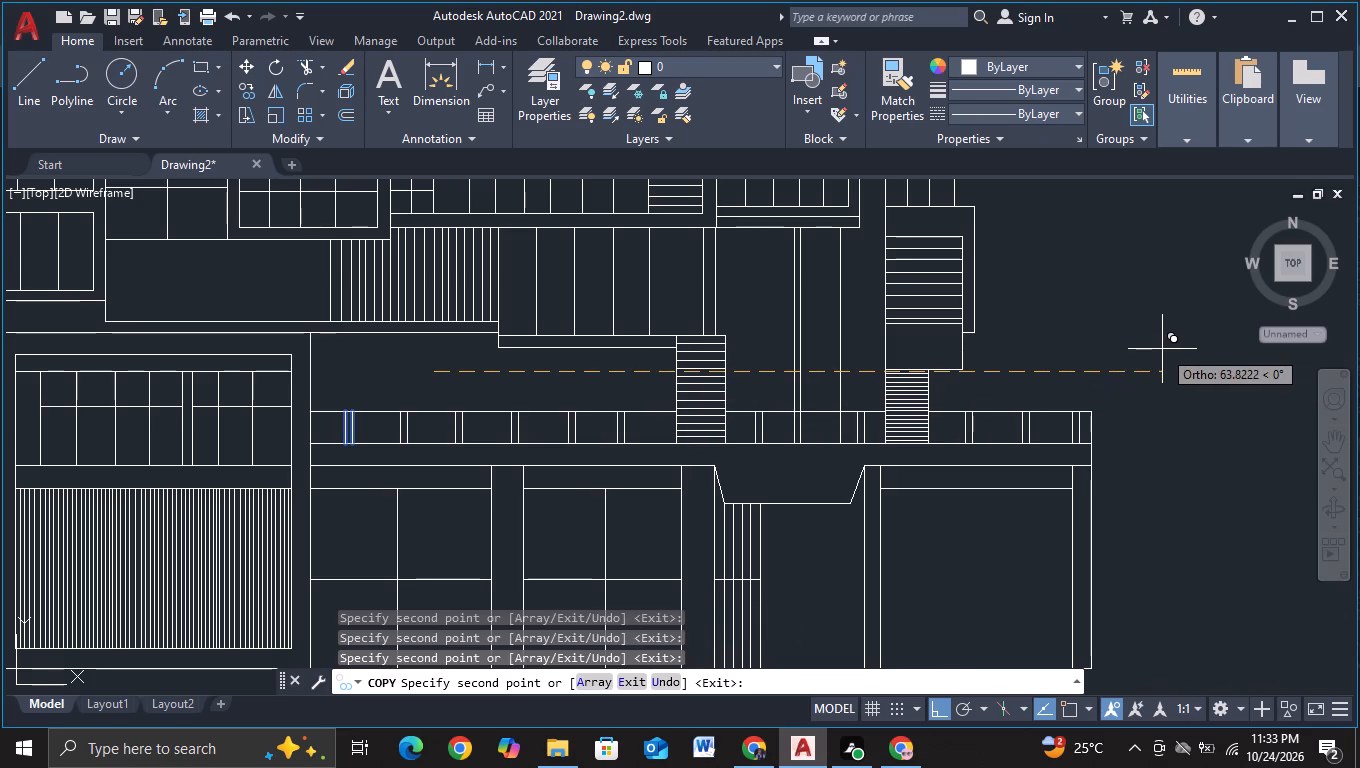
{"action": "left_click", "coordinate": [1162, 349]}
{"action": "key", "text": "Escape"}
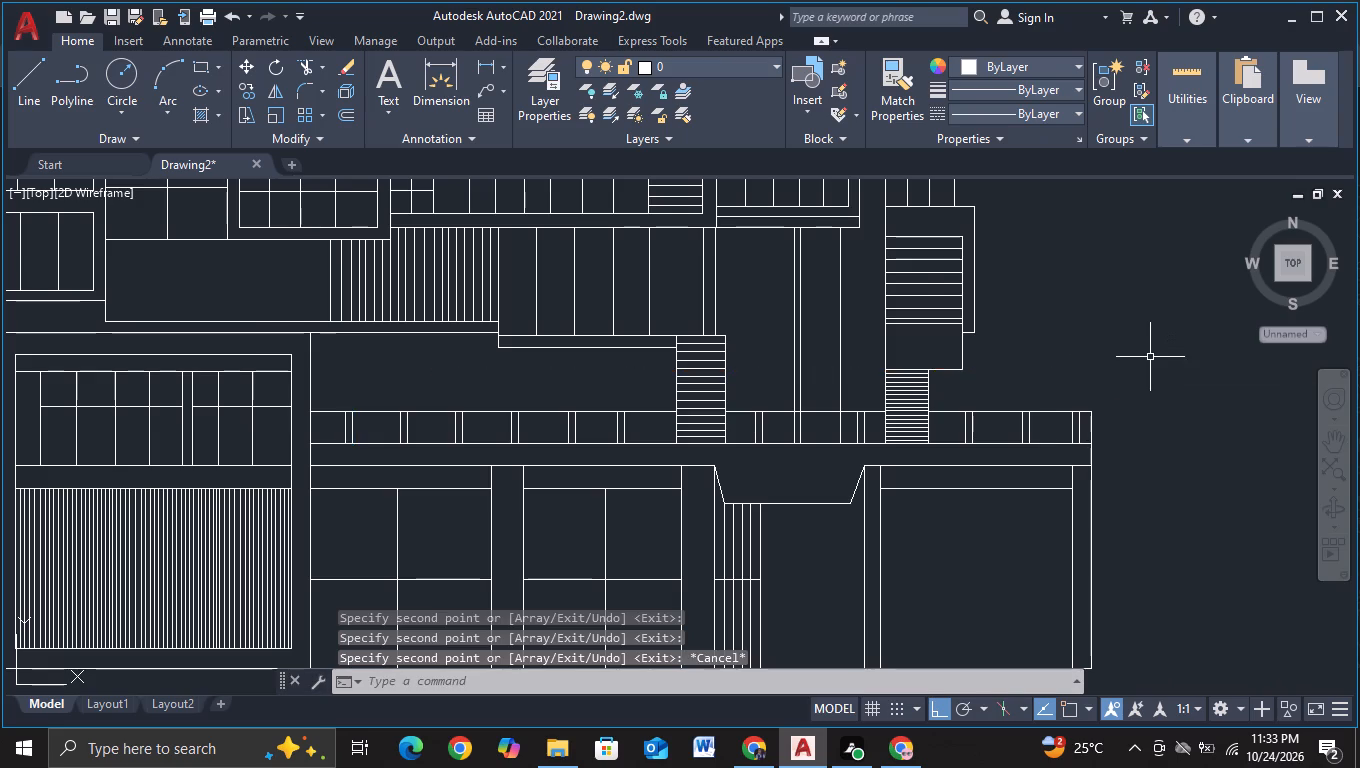
Draw a three-sided outline about 7.2 units wide rising above the railing's left section, its sides ending below the roof line.
{"action": "scroll", "coordinate": [1148, 359], "scroll_direction": "down", "scroll_amount": 1}
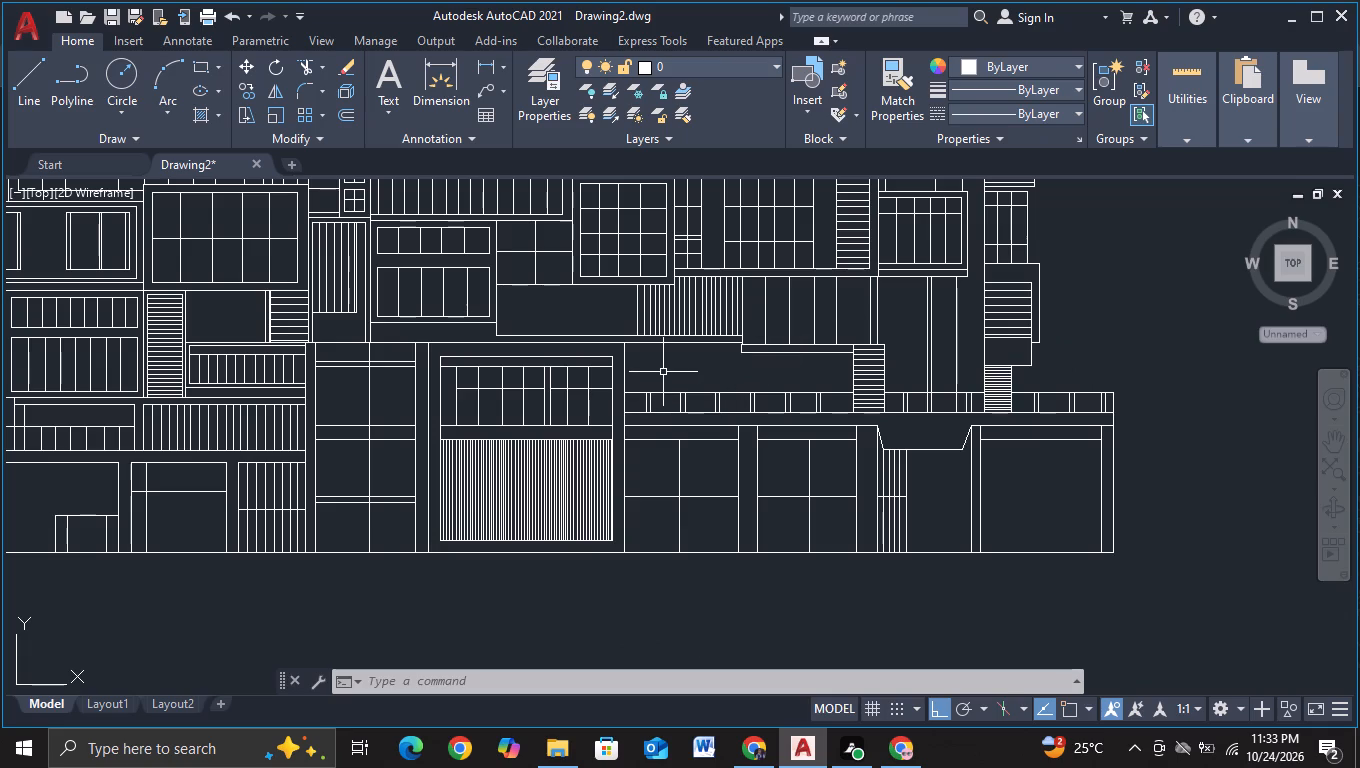
{"action": "scroll", "coordinate": [663, 372], "scroll_direction": "up", "scroll_amount": 1}
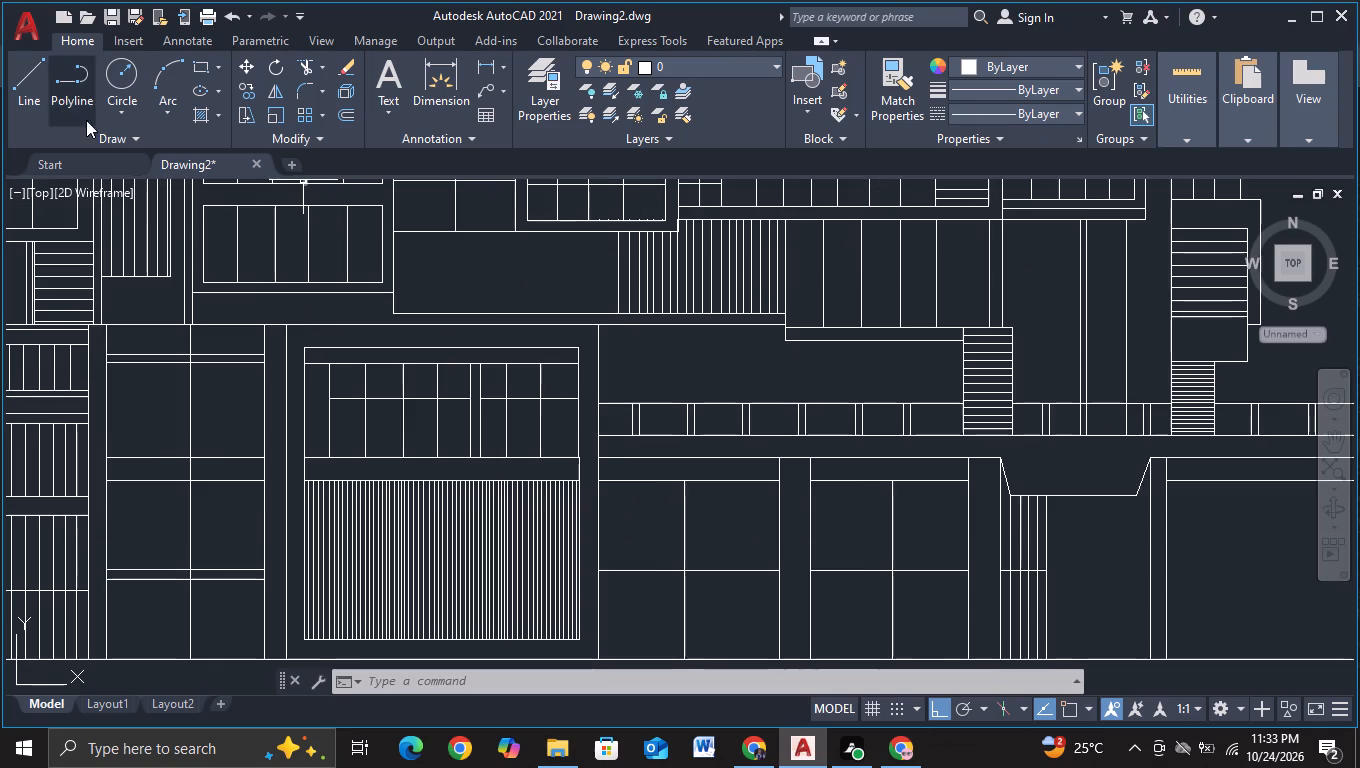
{"action": "left_click", "coordinate": [39, 95]}
{"action": "scroll", "coordinate": [753, 442], "scroll_direction": "up", "scroll_amount": 1}
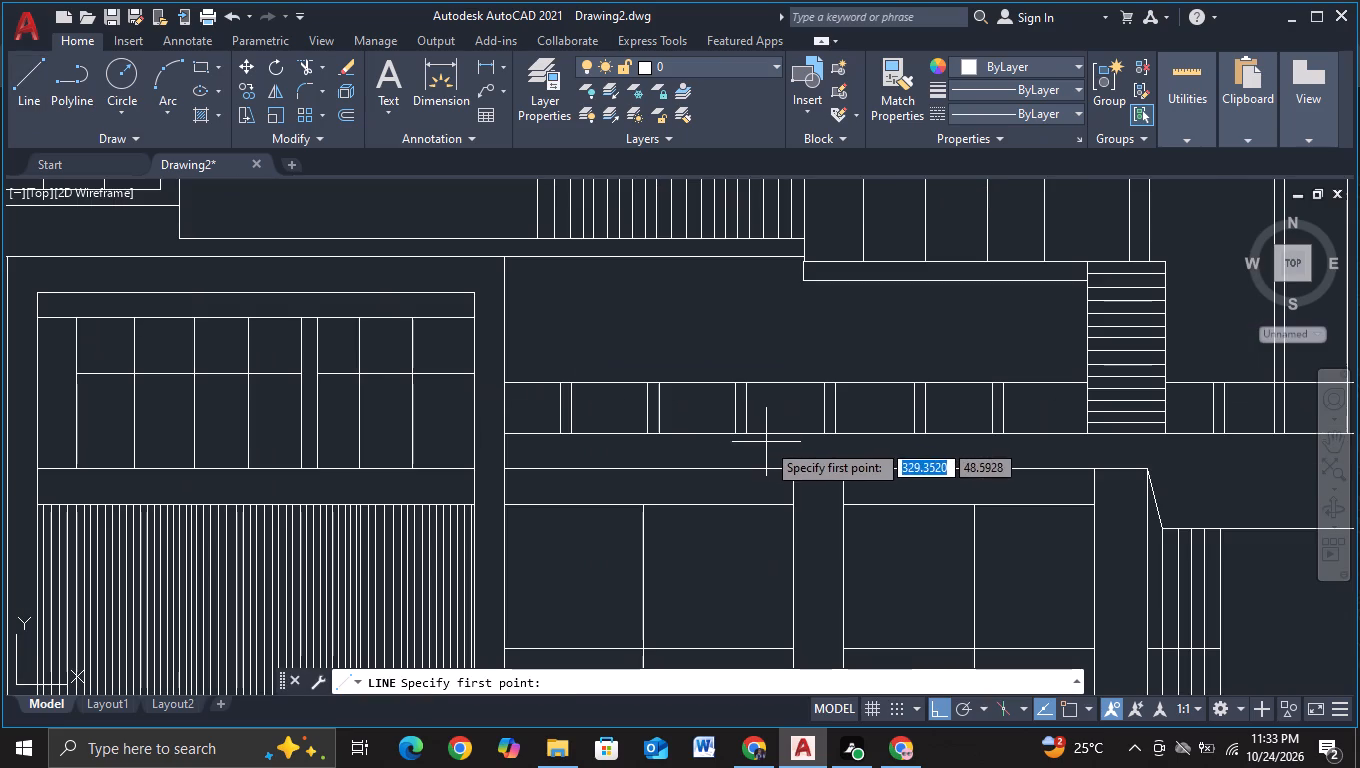
{"action": "left_click_drag", "start_coordinate": [774, 447], "coordinate": [775, 435]}
{"action": "left_click", "coordinate": [773, 317]}
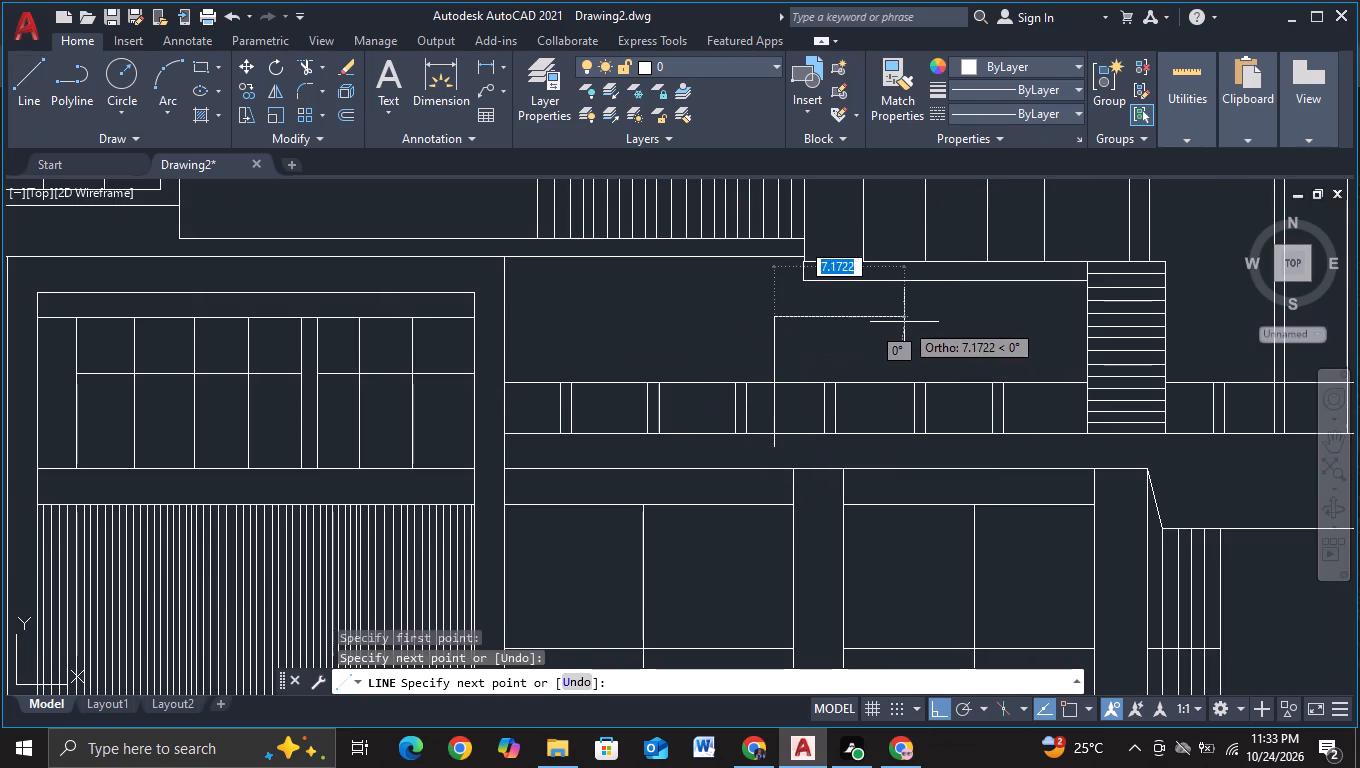
{"action": "left_click", "coordinate": [904, 322]}
{"action": "left_click", "coordinate": [902, 455]}
{"action": "key", "text": "Escape"}
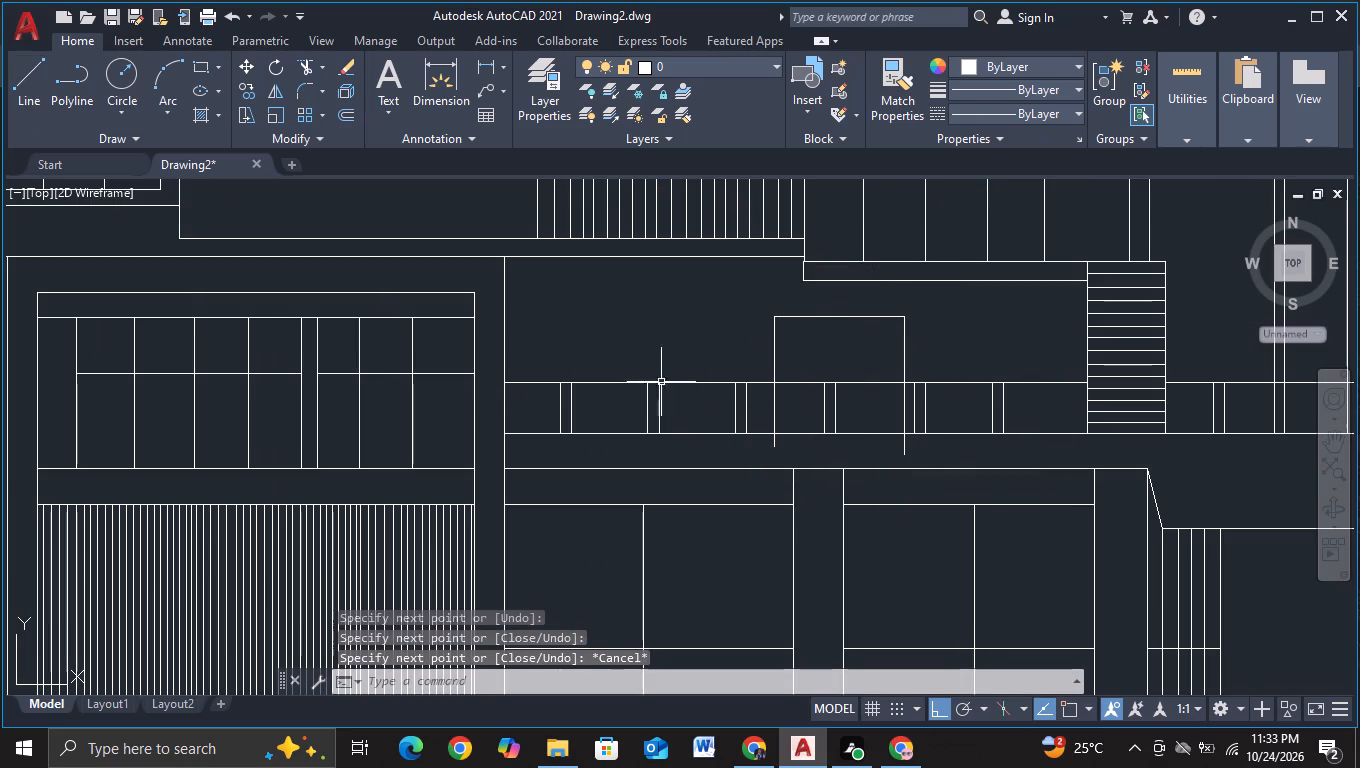
Trim both sides of the new outline where they overshoot below the roof line.
{"action": "left_click", "coordinate": [308, 64]}
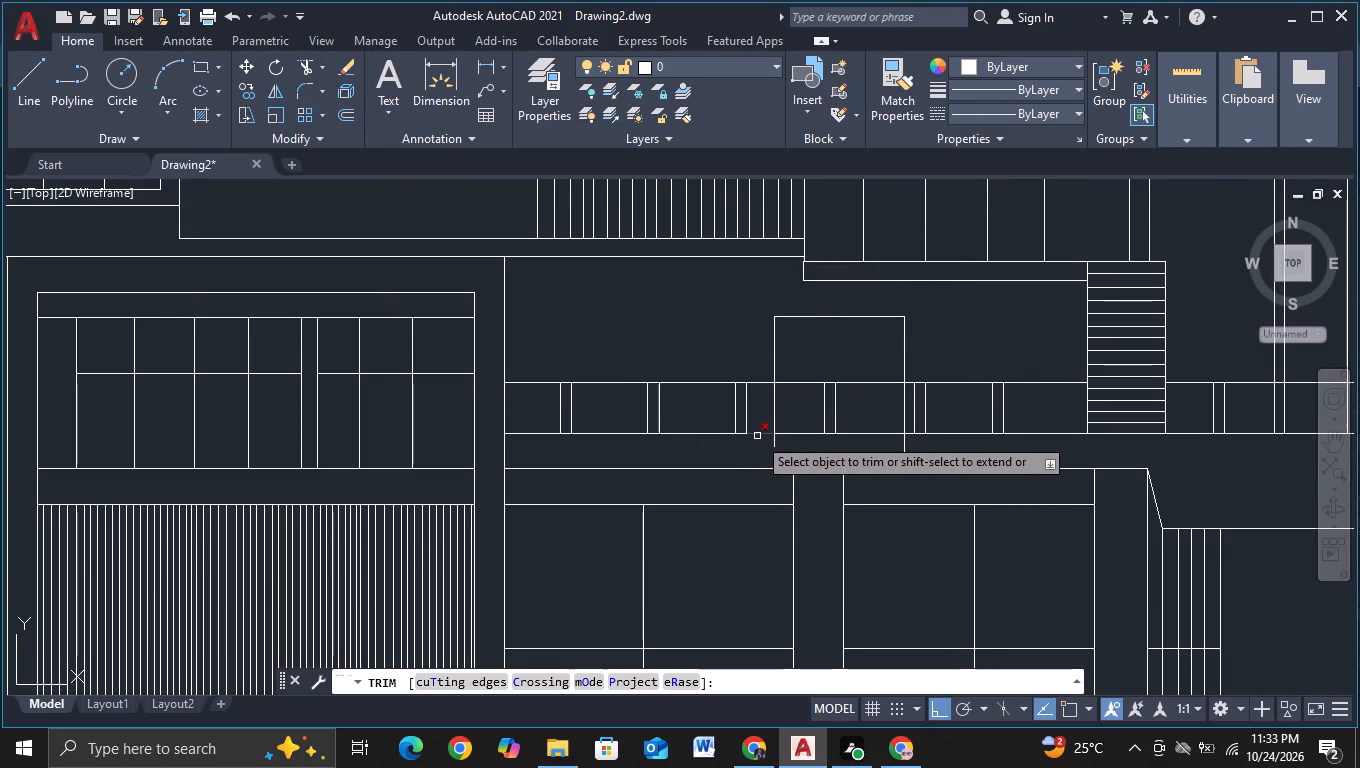
{"action": "left_click", "coordinate": [773, 444]}
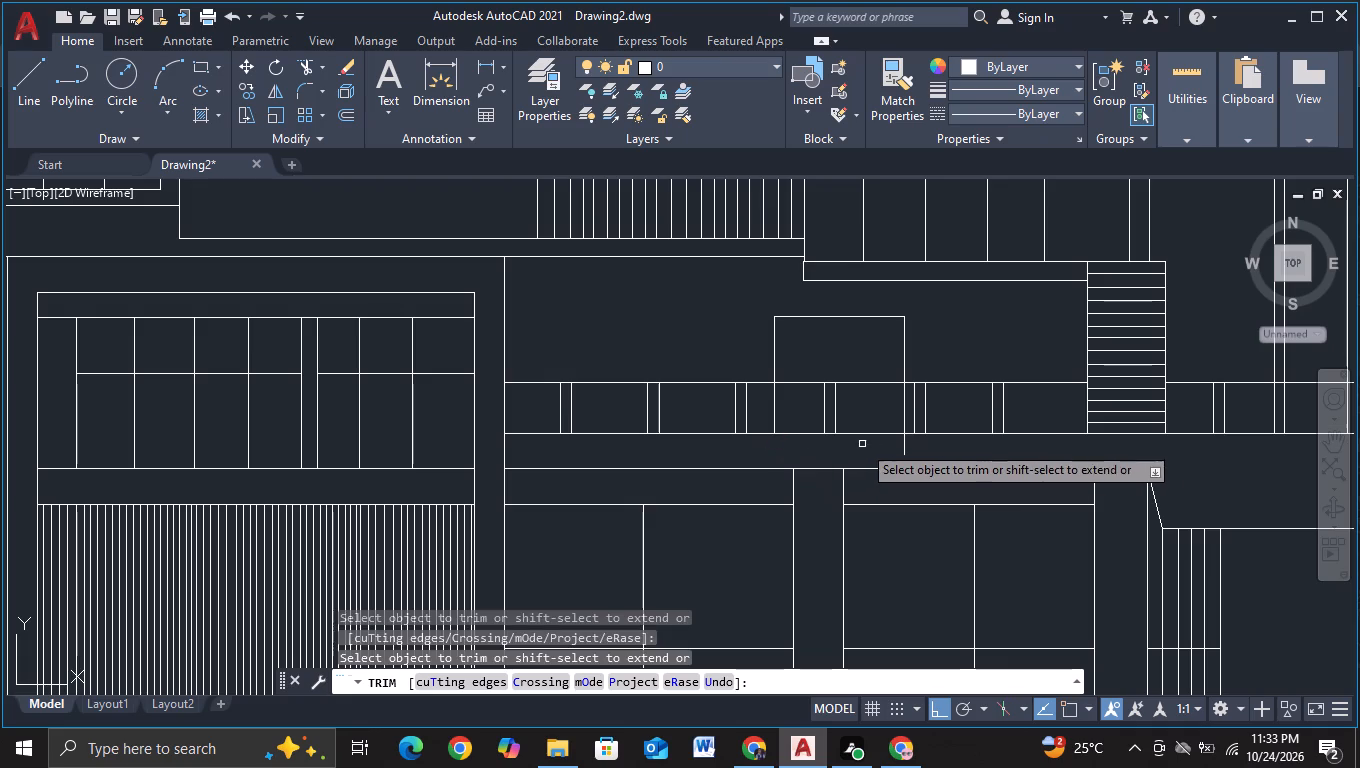
{"action": "left_click", "coordinate": [919, 445]}
{"action": "left_click", "coordinate": [893, 452]}
{"action": "key", "text": "Escape"}
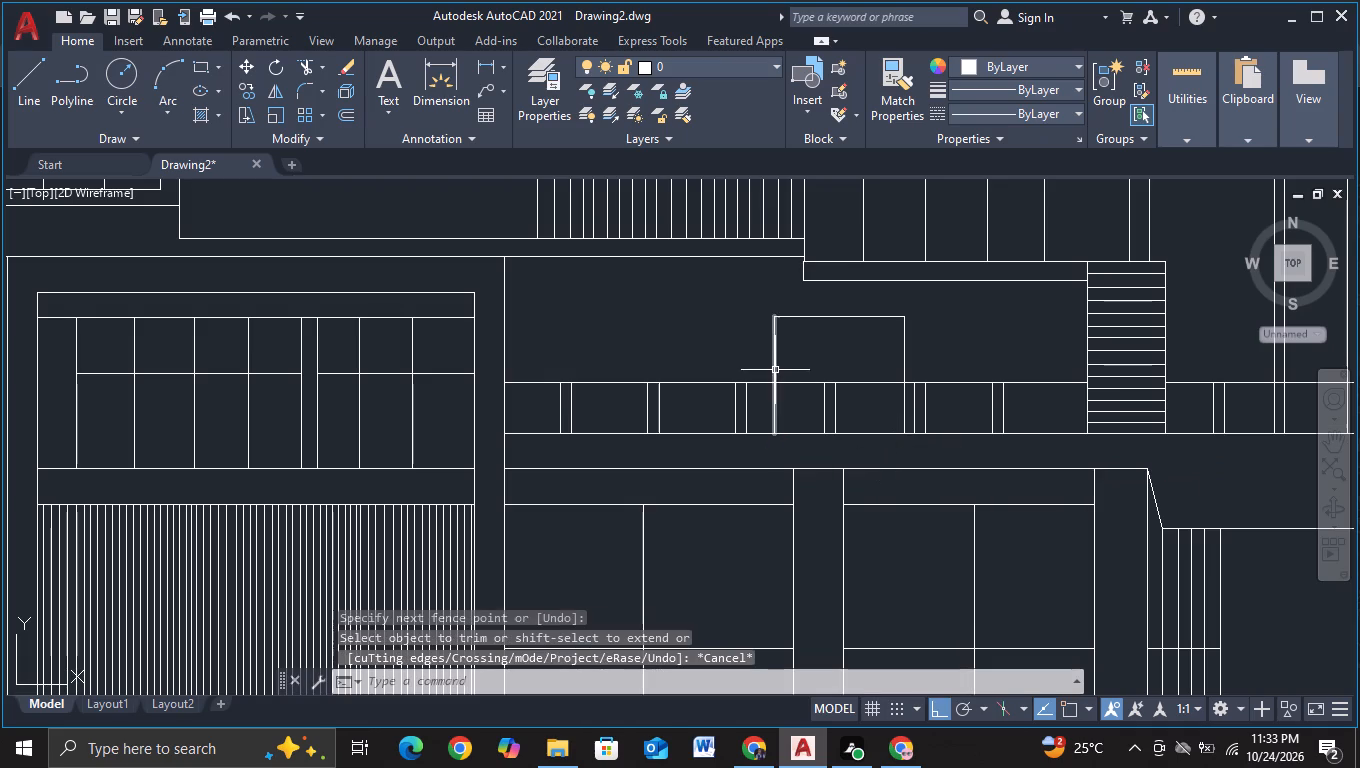
Copy the left side of the outline above the railing to its middle, dividing the opening into two halves.
{"action": "left_click", "coordinate": [772, 364]}
{"action": "key", "text": "c"}
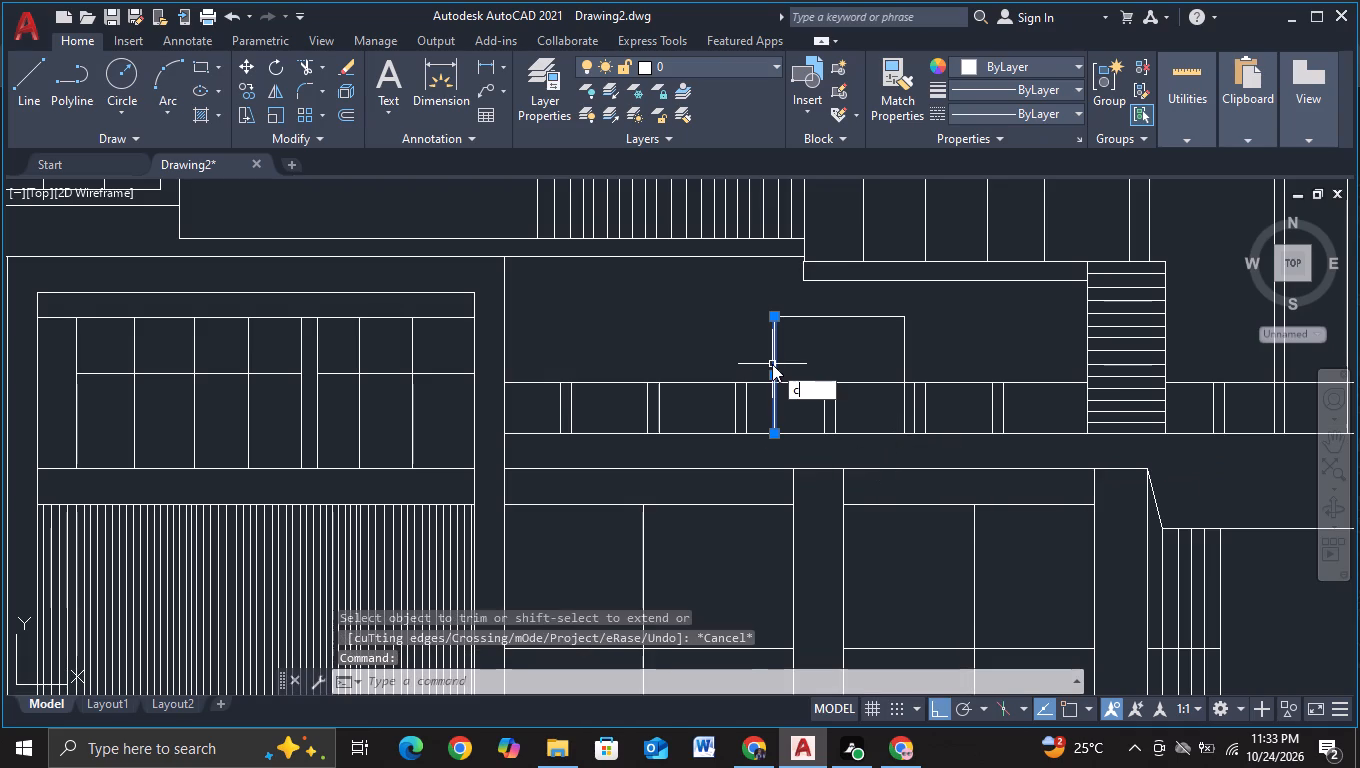
{"action": "left_click", "coordinate": [848, 424]}
{"action": "left_click", "coordinate": [823, 359]}
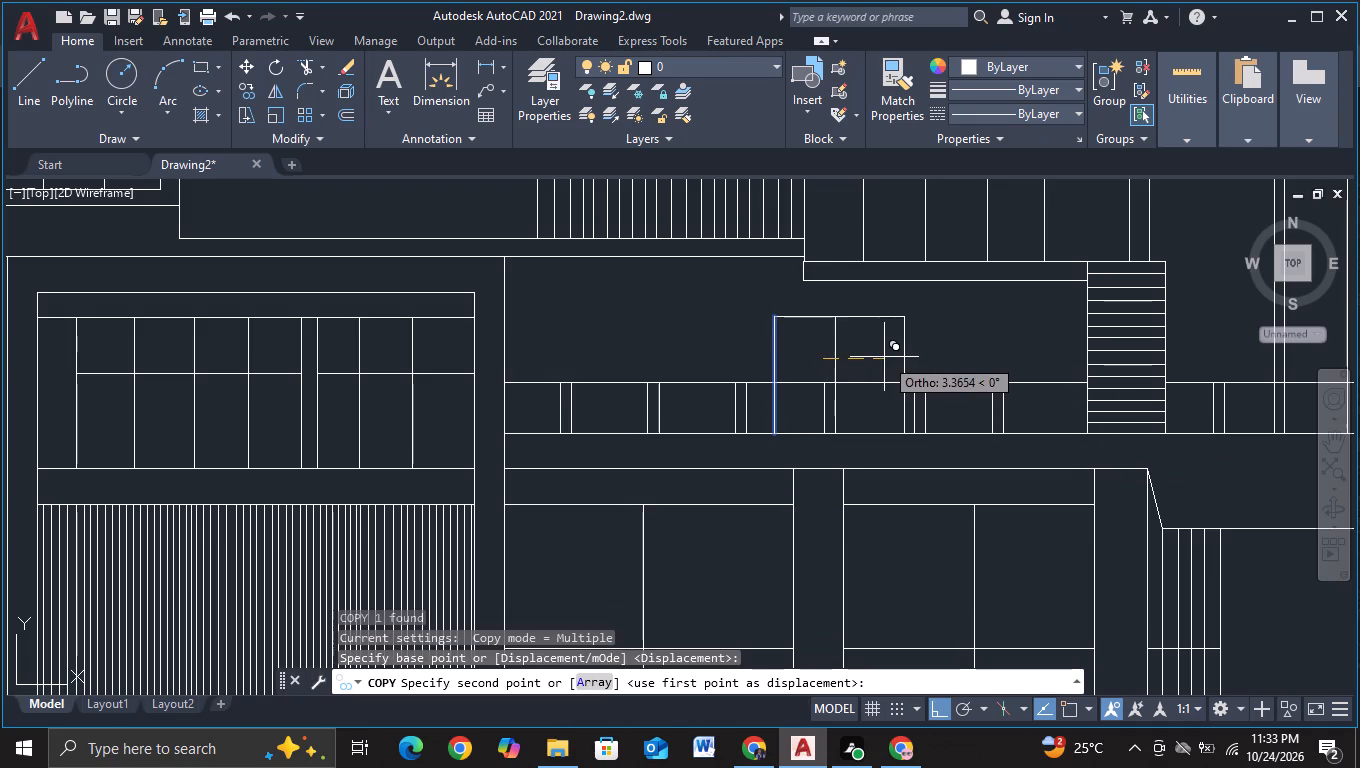
{"action": "left_click", "coordinate": [891, 356]}
{"action": "key", "text": "Escape"}
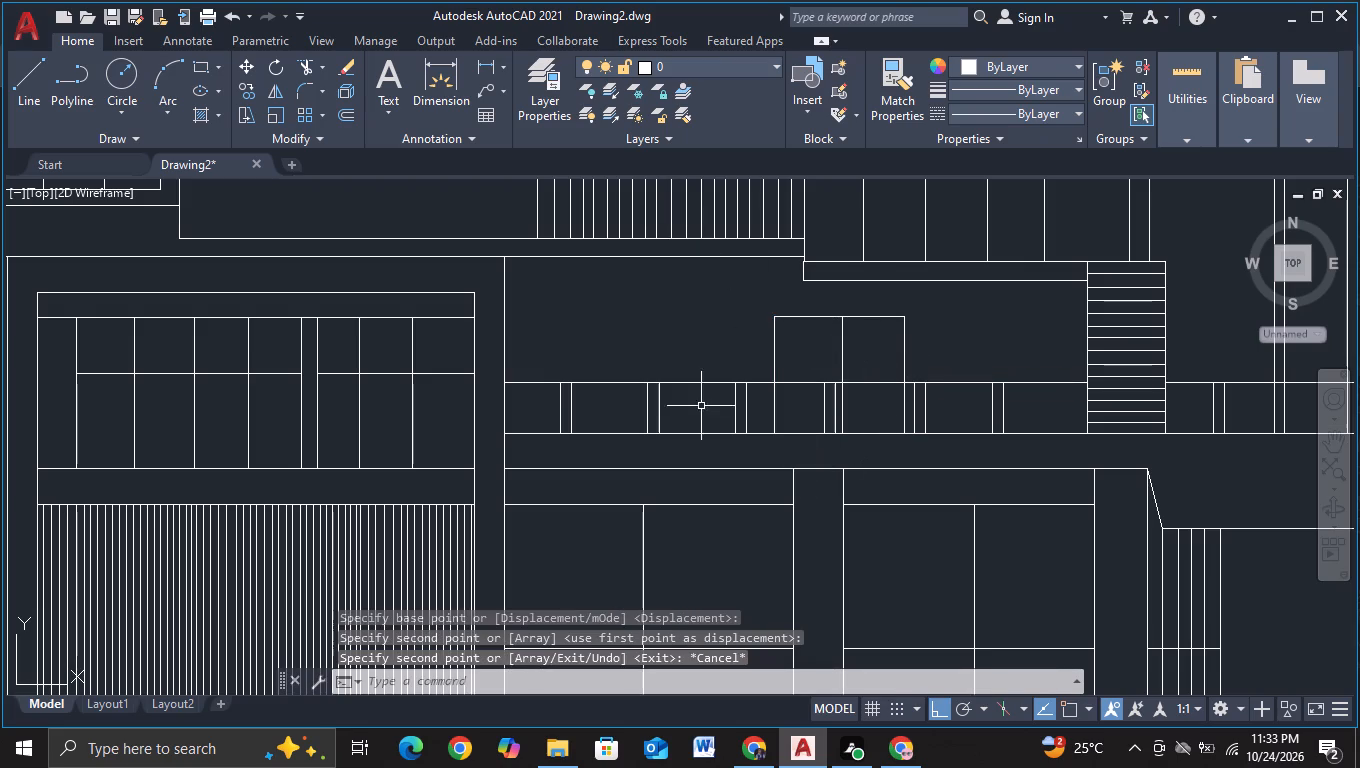
Draw a three-sided outline about 12.5 units wide in the ground floor's rightmost bay, its sides extending past the ground line.
{"action": "scroll", "coordinate": [893, 338], "scroll_direction": "down", "scroll_amount": 3}
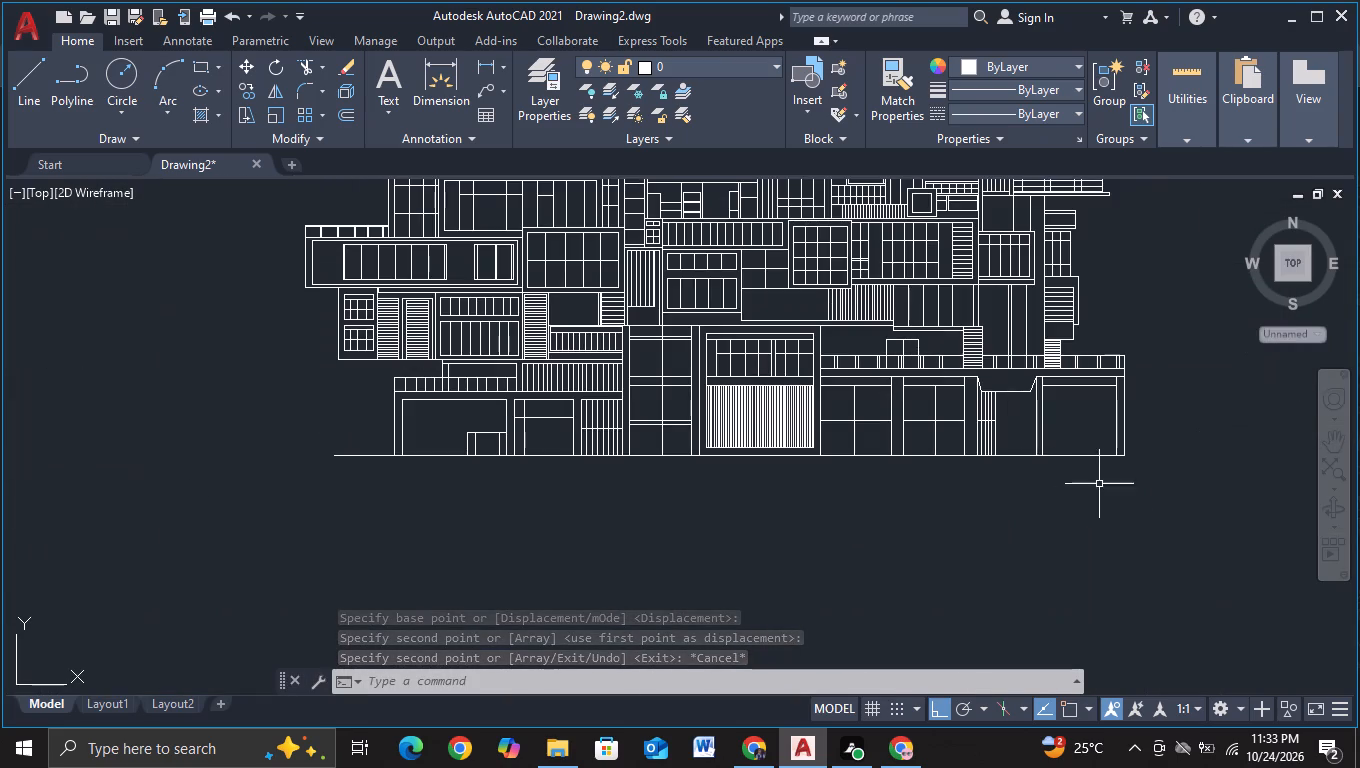
{"action": "middle_click_drag", "start_coordinate": [1053, 562], "coordinate": [786, 500]}
{"action": "left_click", "coordinate": [26, 95]}
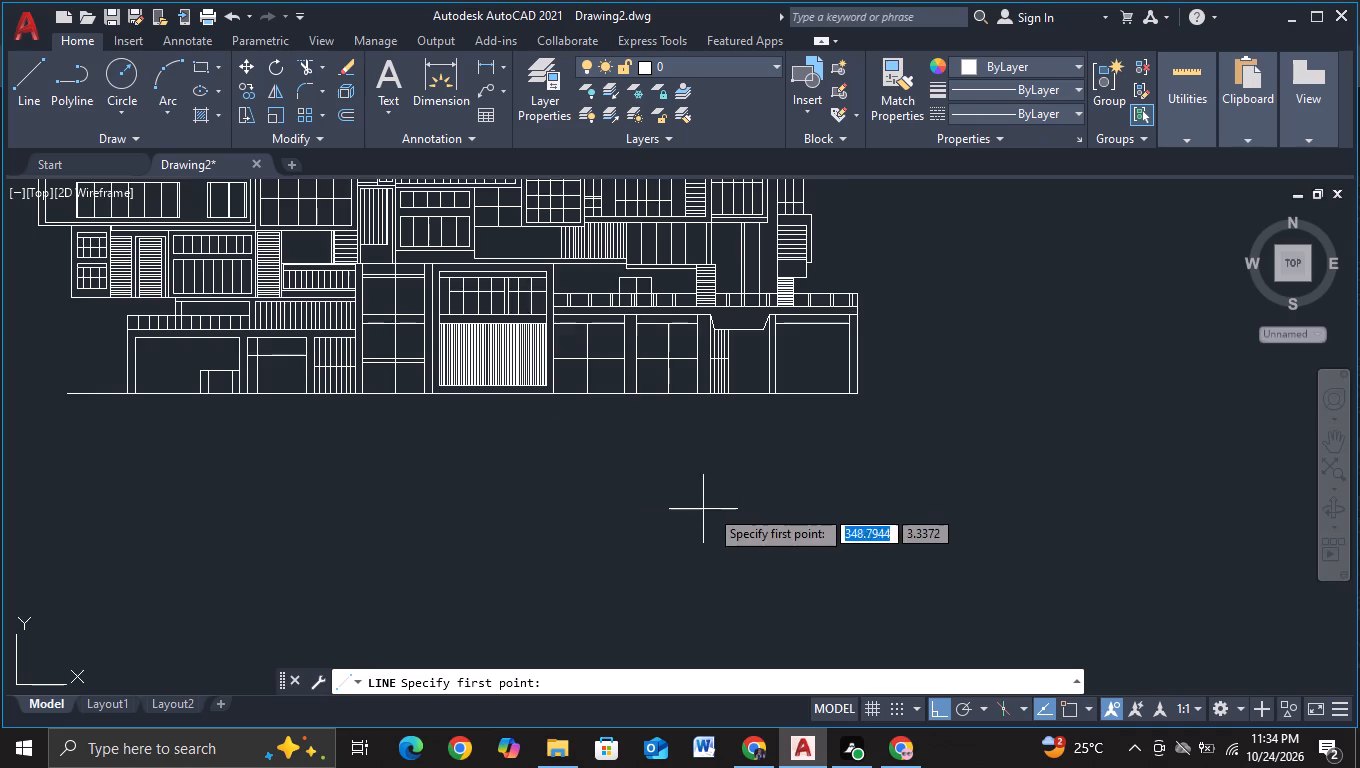
{"action": "scroll", "coordinate": [720, 502], "scroll_direction": "up", "scroll_amount": 1}
{"action": "middle_click_drag", "start_coordinate": [766, 480], "coordinate": [698, 562]}
{"action": "scroll", "coordinate": [754, 461], "scroll_direction": "up", "scroll_amount": 2}
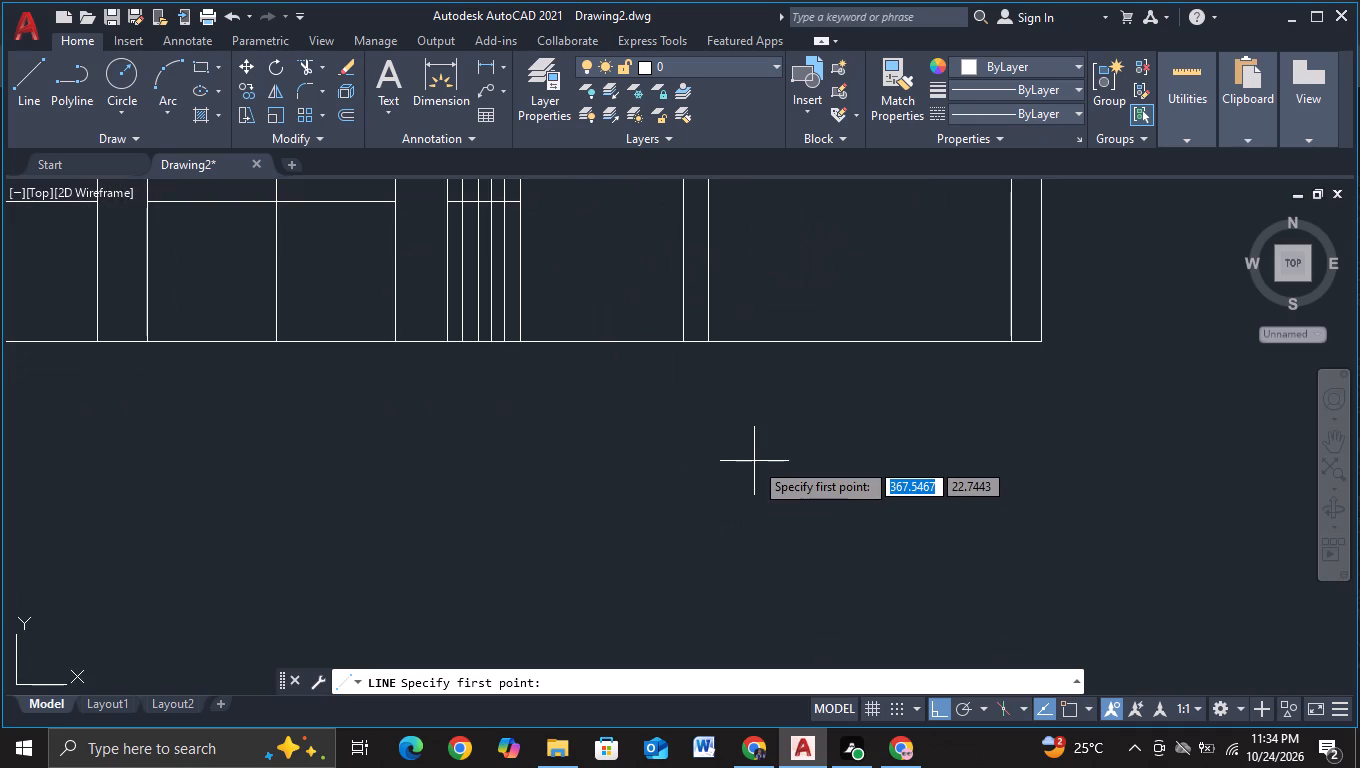
{"action": "scroll", "coordinate": [754, 461], "scroll_direction": "down", "scroll_amount": 2}
{"action": "scroll", "coordinate": [783, 475], "scroll_direction": "up", "scroll_amount": 1}
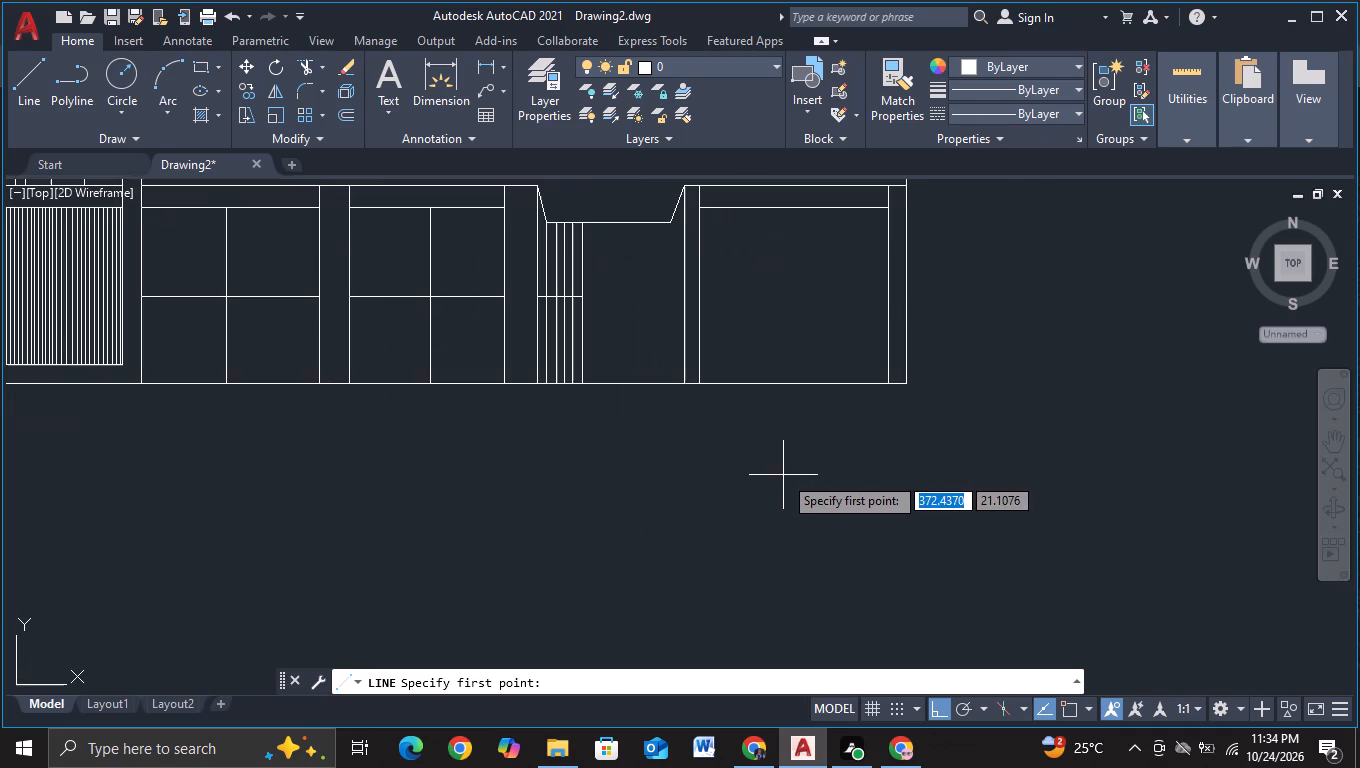
{"action": "middle_click_drag", "start_coordinate": [763, 475], "coordinate": [751, 513]}
{"action": "left_click", "coordinate": [721, 444]}
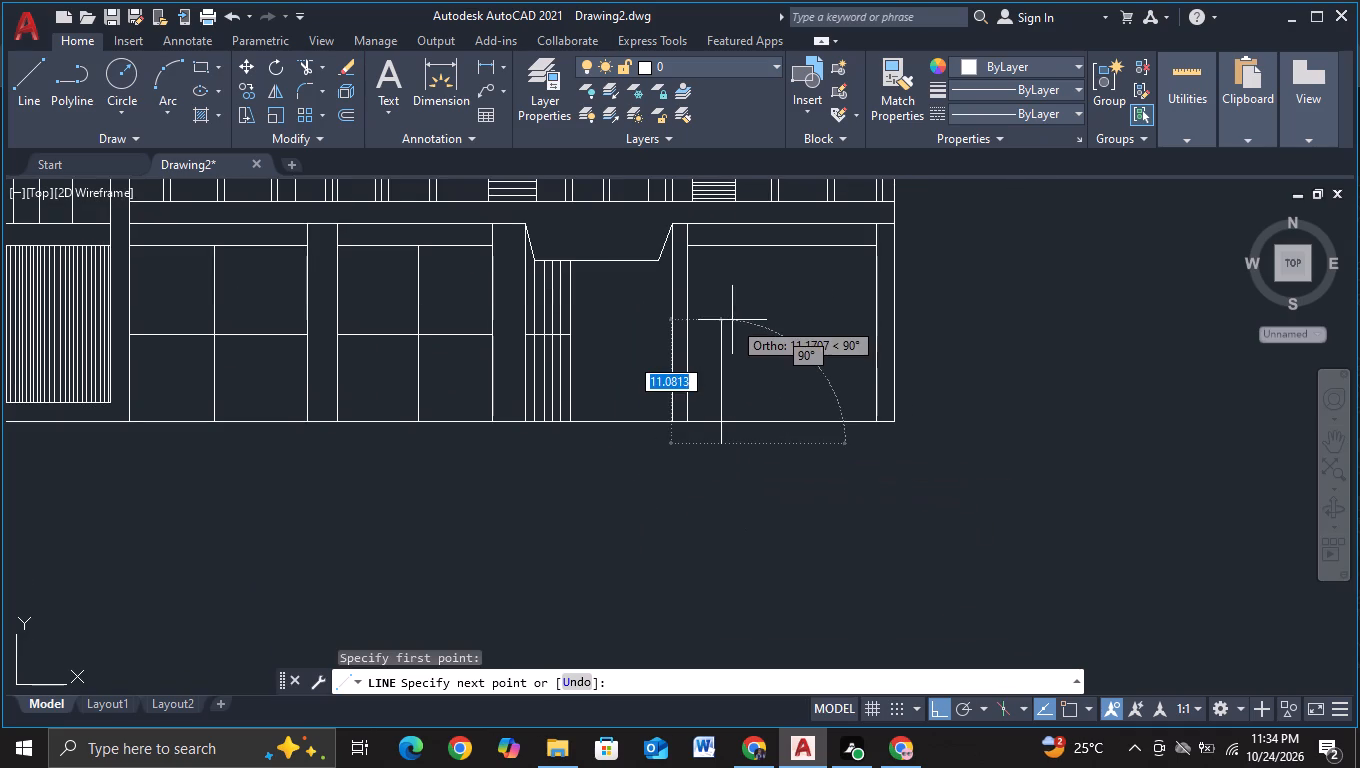
{"action": "left_click", "coordinate": [732, 320]}
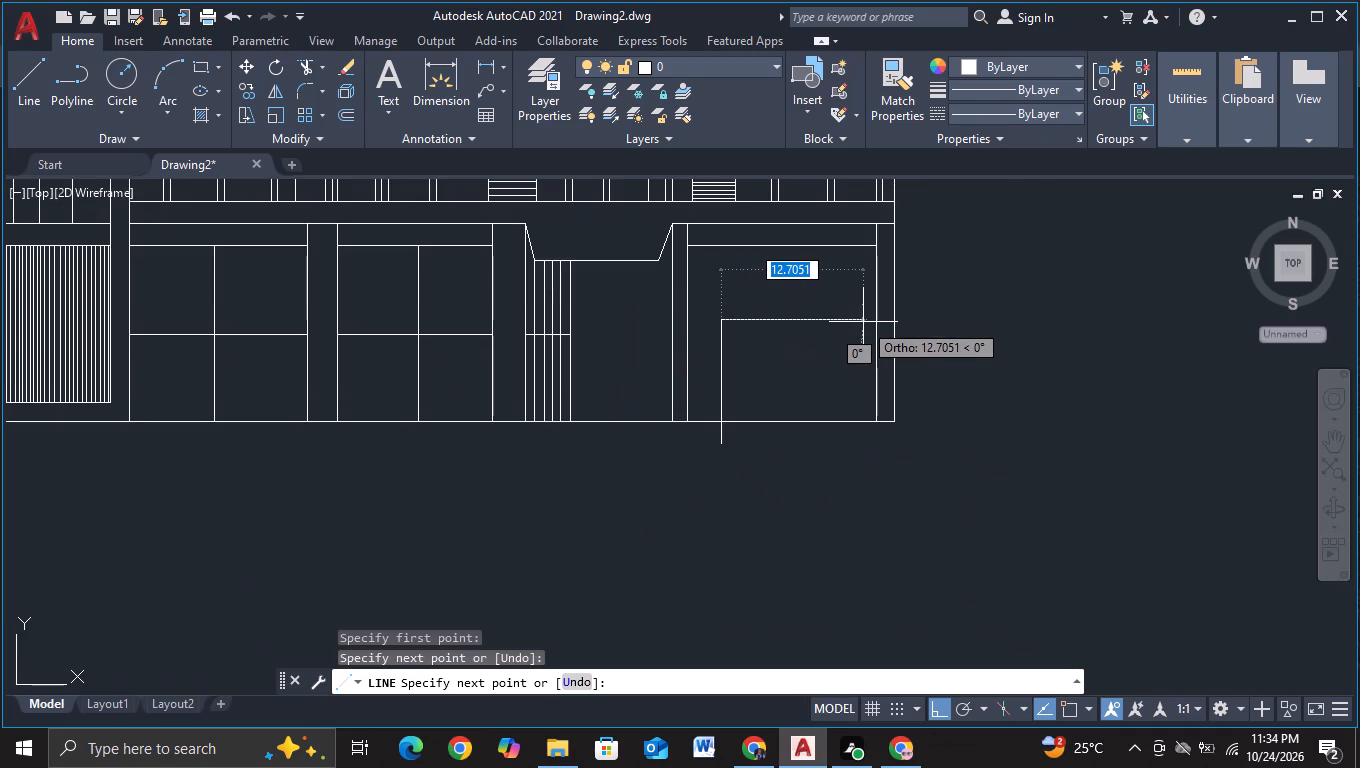
{"action": "left_click", "coordinate": [860, 323]}
{"action": "left_click", "coordinate": [831, 494]}
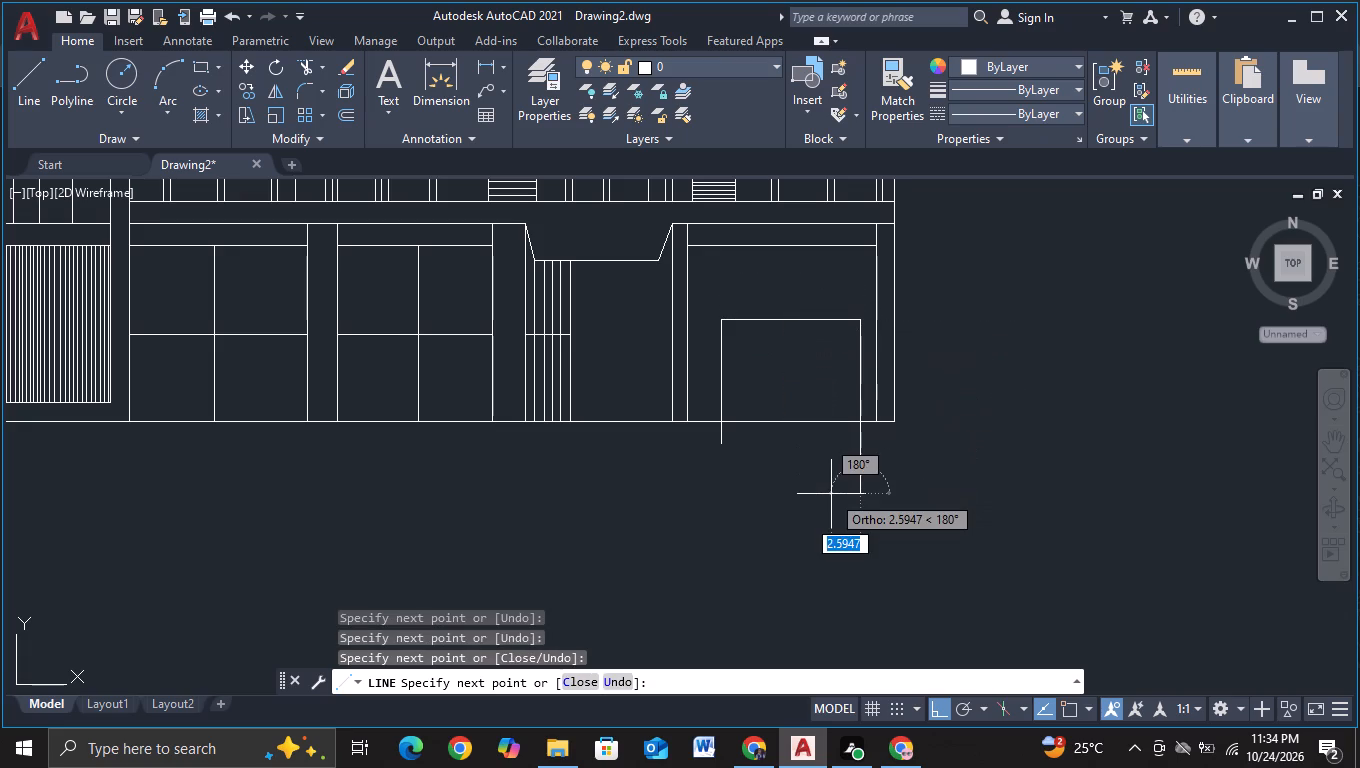
{"action": "key", "text": "Escape"}
Trim both sides of the new ground-floor outline where they extend below the ground line.
{"action": "left_click", "coordinate": [314, 68]}
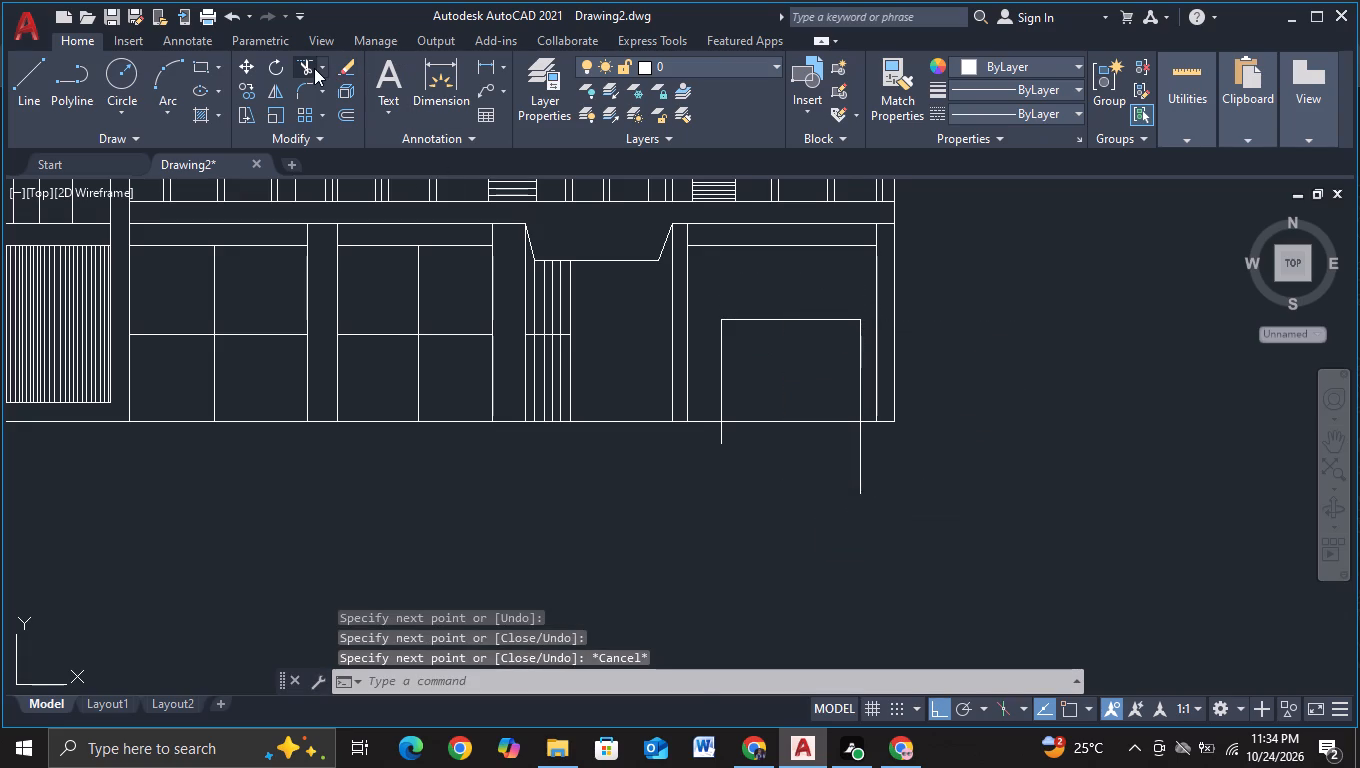
{"action": "left_click_drag", "start_coordinate": [693, 437], "coordinate": [703, 436]}
{"action": "left_click", "coordinate": [905, 443]}
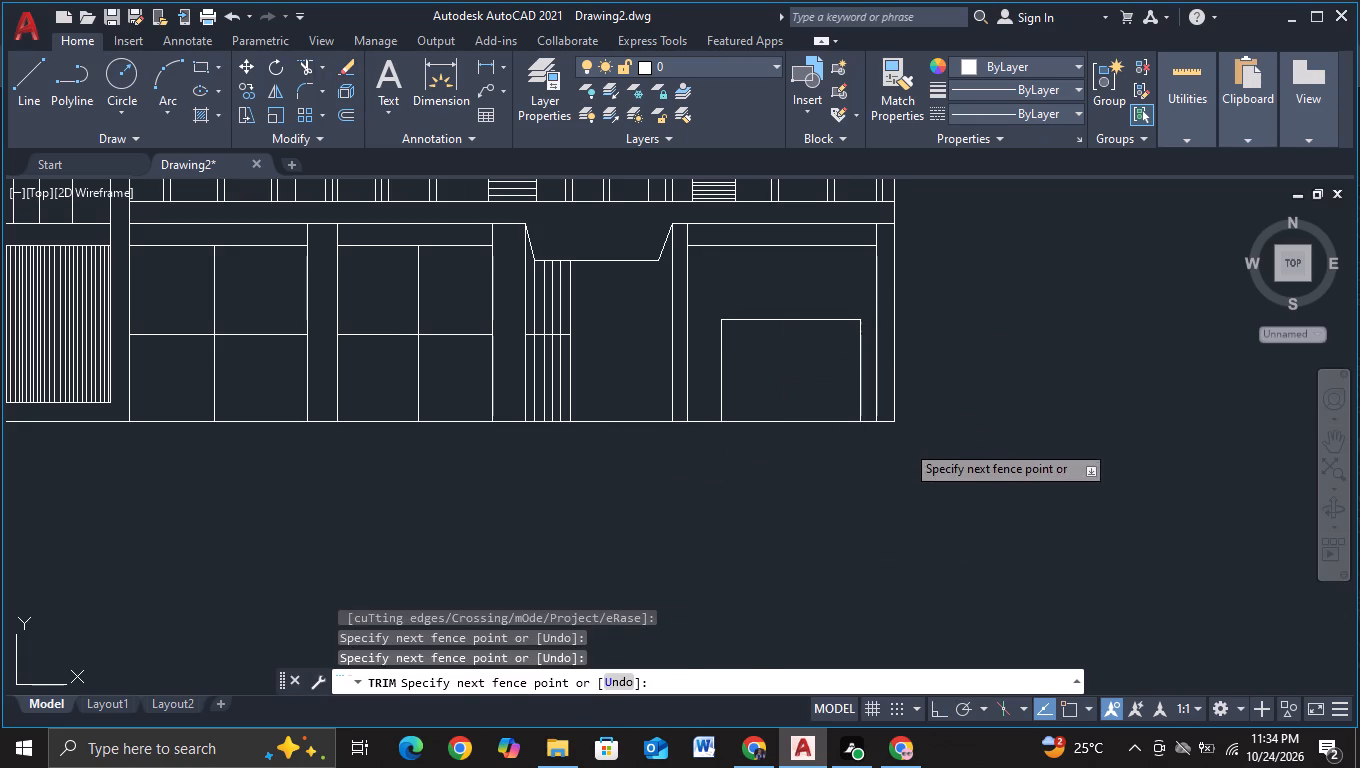
{"action": "key", "text": "Escape"}
Copy the outline's left side about 1 unit and 11.5 units to the right as the frame's two inner jambs.
{"action": "left_click", "coordinate": [723, 397]}
{"action": "key", "text": "x"}
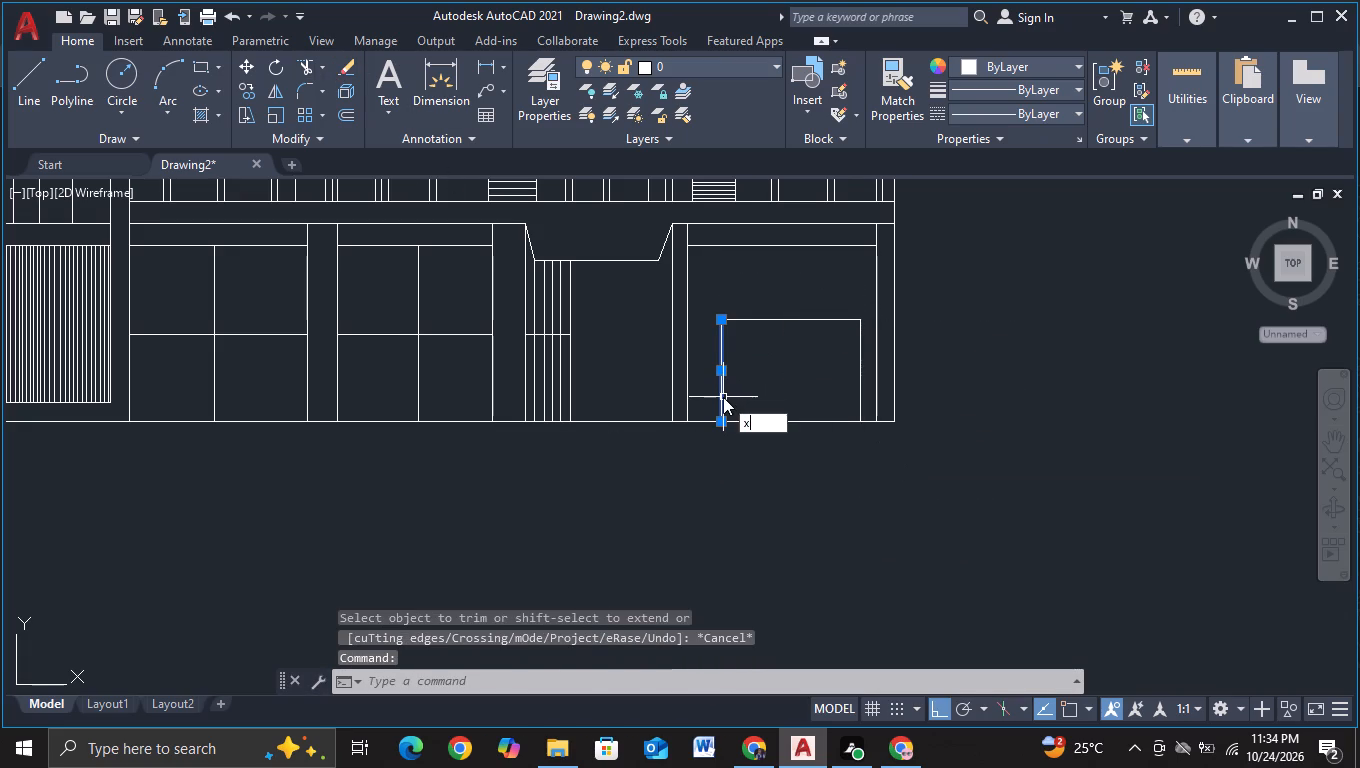
{"action": "key", "text": "BackSpace"}
{"action": "key", "text": "c"}
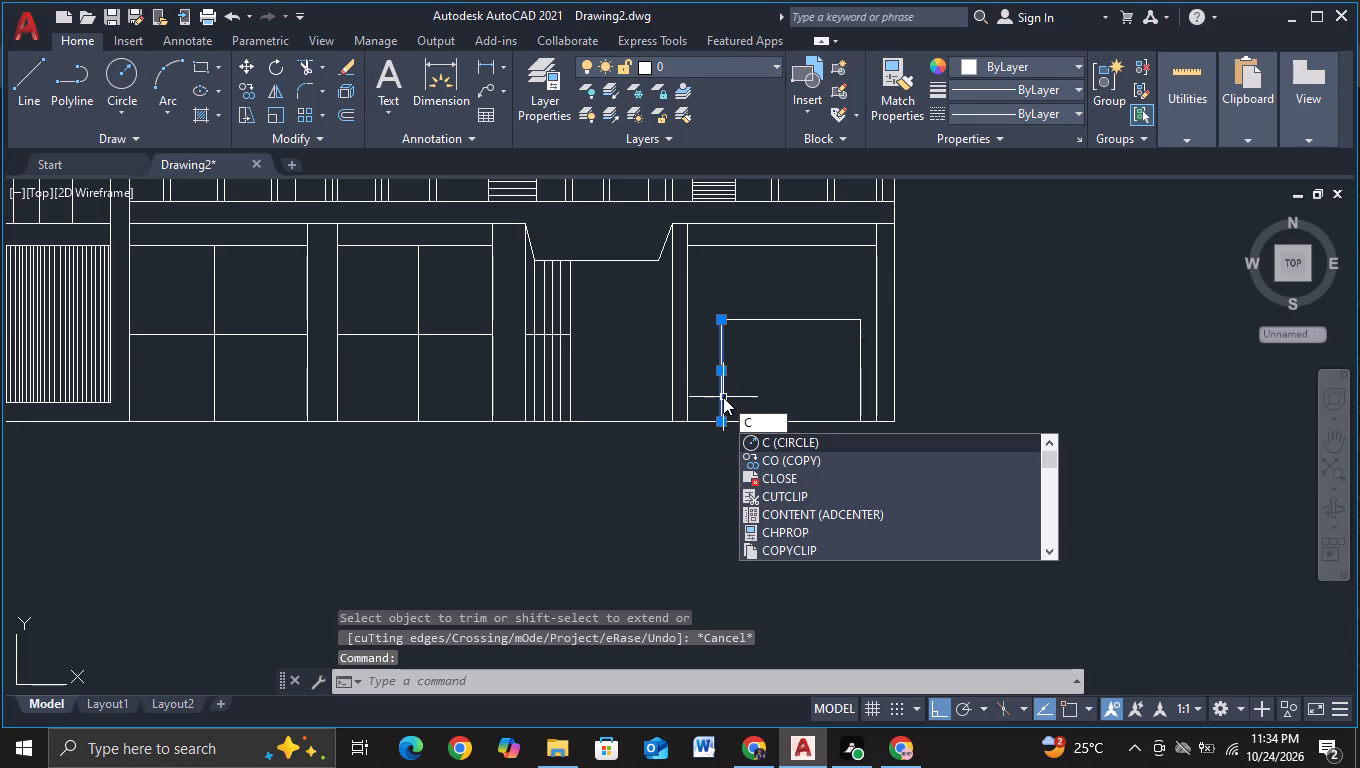
{"action": "left_click", "coordinate": [775, 458]}
{"action": "left_click", "coordinate": [755, 467]}
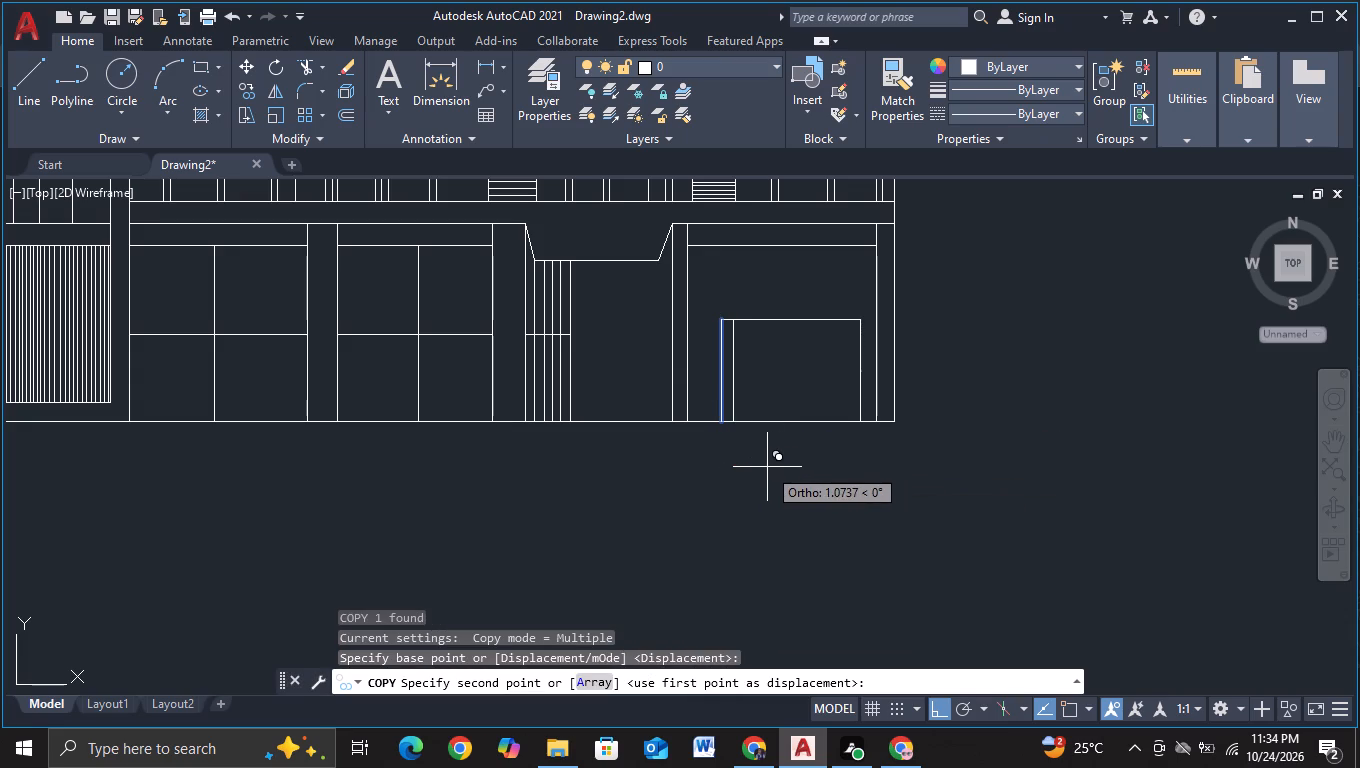
{"action": "left_click", "coordinate": [766, 467]}
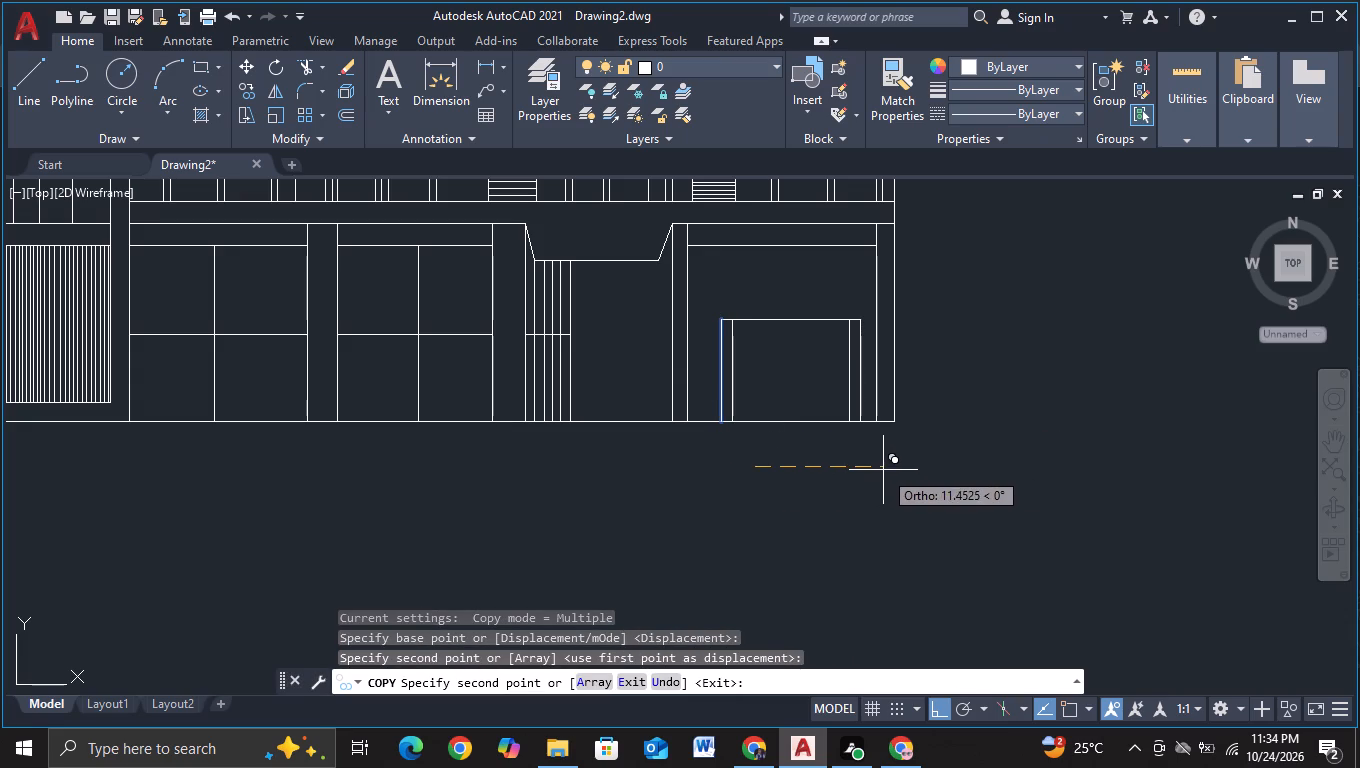
{"action": "left_click", "coordinate": [883, 469]}
{"action": "key", "text": "Escape"}
Copy the outline's top line a short distance downward as the frame's inner head line.
{"action": "left_click", "coordinate": [819, 321]}
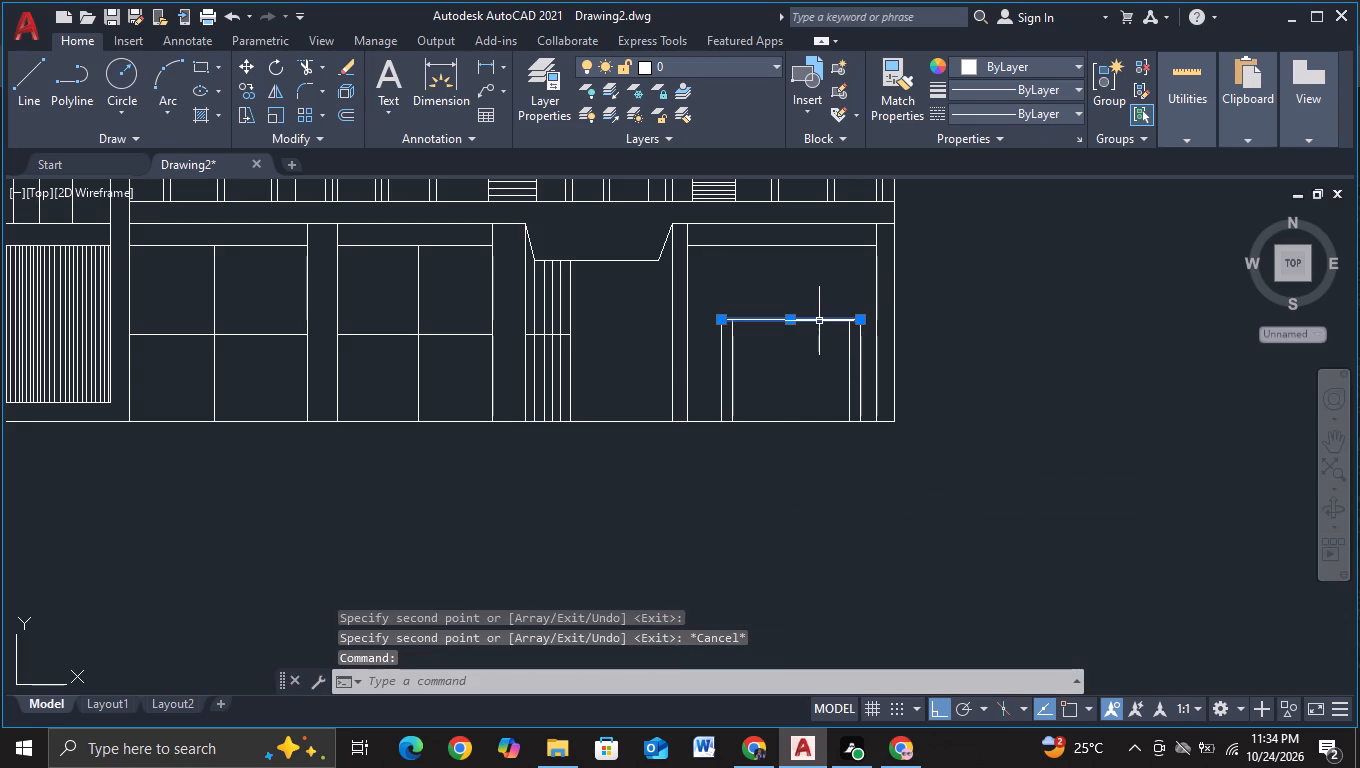
{"action": "key", "text": "x"}
{"action": "key", "text": "BackSpace"}
{"action": "key", "text": "c"}
{"action": "left_click", "coordinate": [1081, 388]}
{"action": "left_click", "coordinate": [1068, 424]}
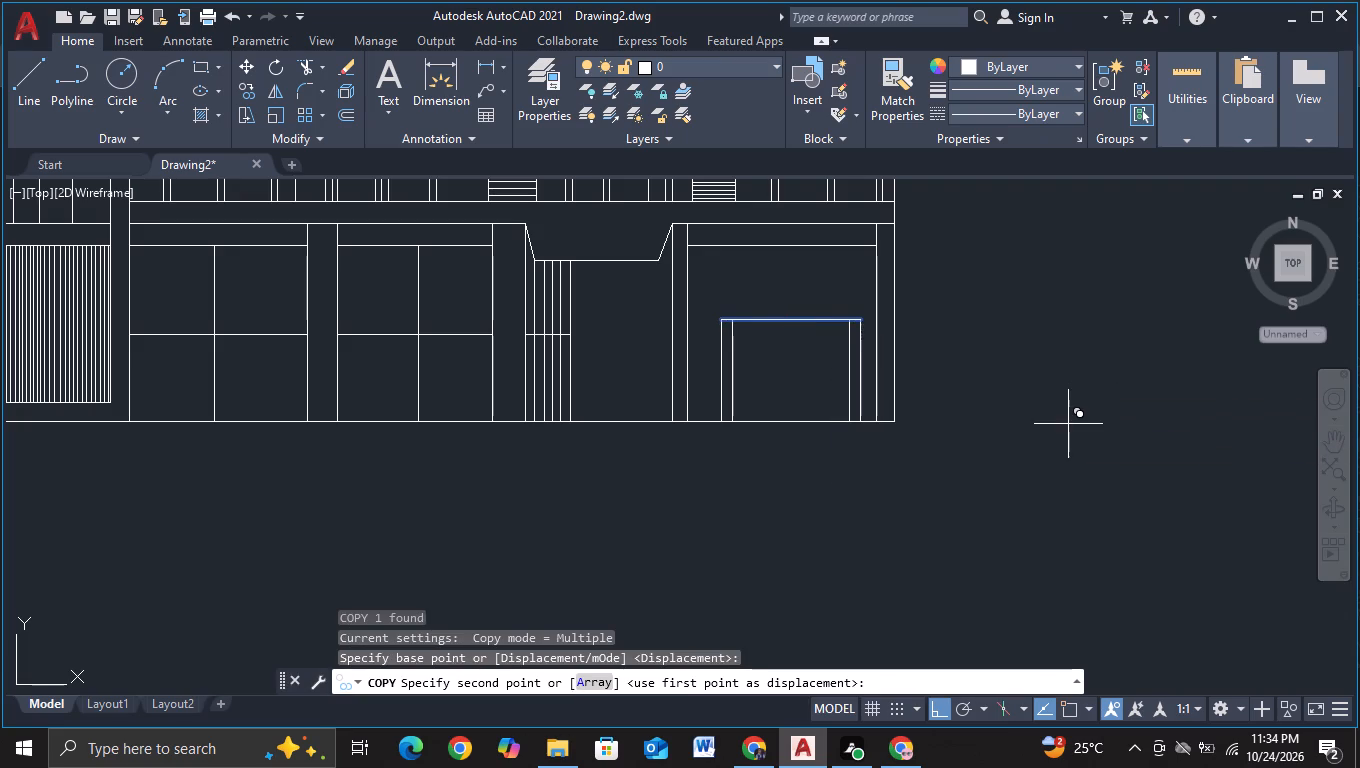
{"action": "left_click", "coordinate": [1068, 434]}
{"action": "key", "text": "Escape"}
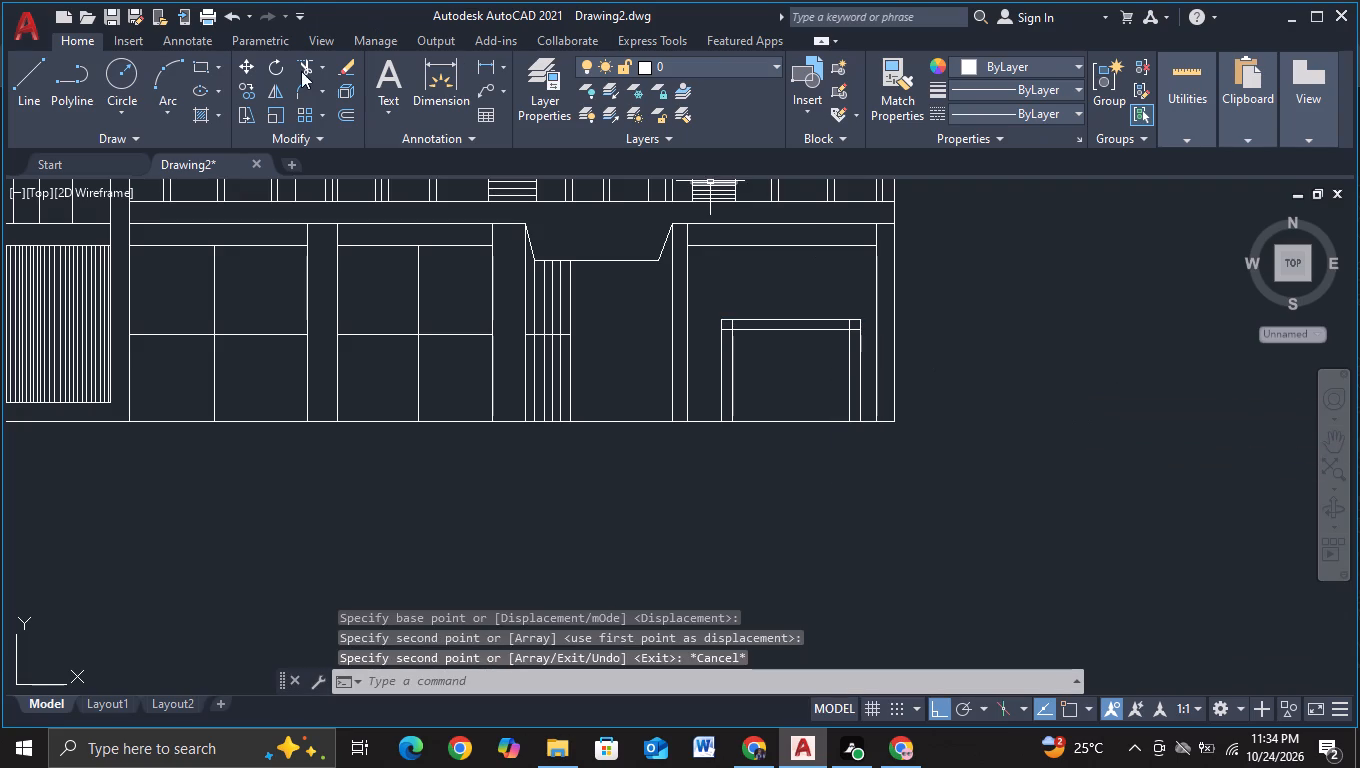
Trim the overlapping inner jamb and head lines at both upper corners of the door frame.
{"action": "left_click", "coordinate": [304, 74]}
{"action": "scroll", "coordinate": [652, 277], "scroll_direction": "up", "scroll_amount": 2}
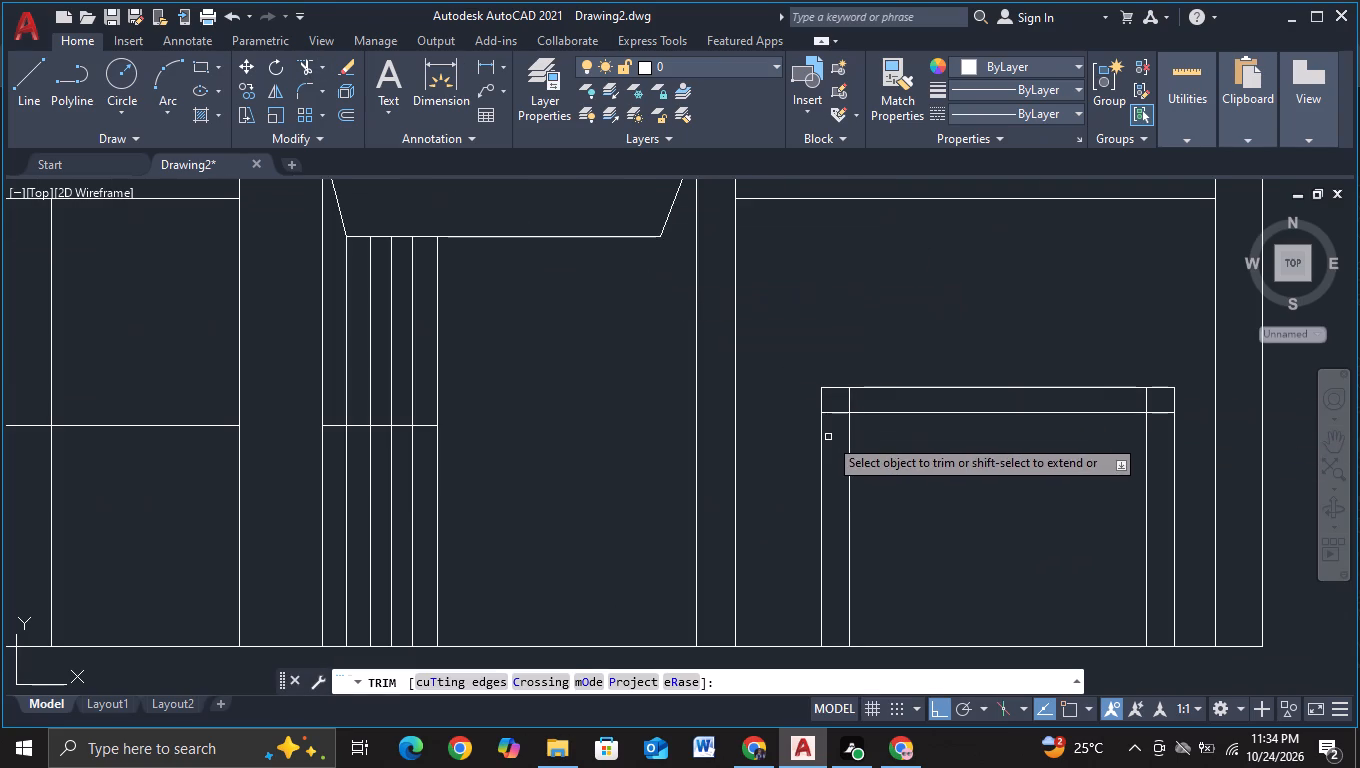
{"action": "left_click", "coordinate": [828, 437]}
{"action": "double_click", "coordinate": [836, 408]}
{"action": "left_click", "coordinate": [865, 405]}
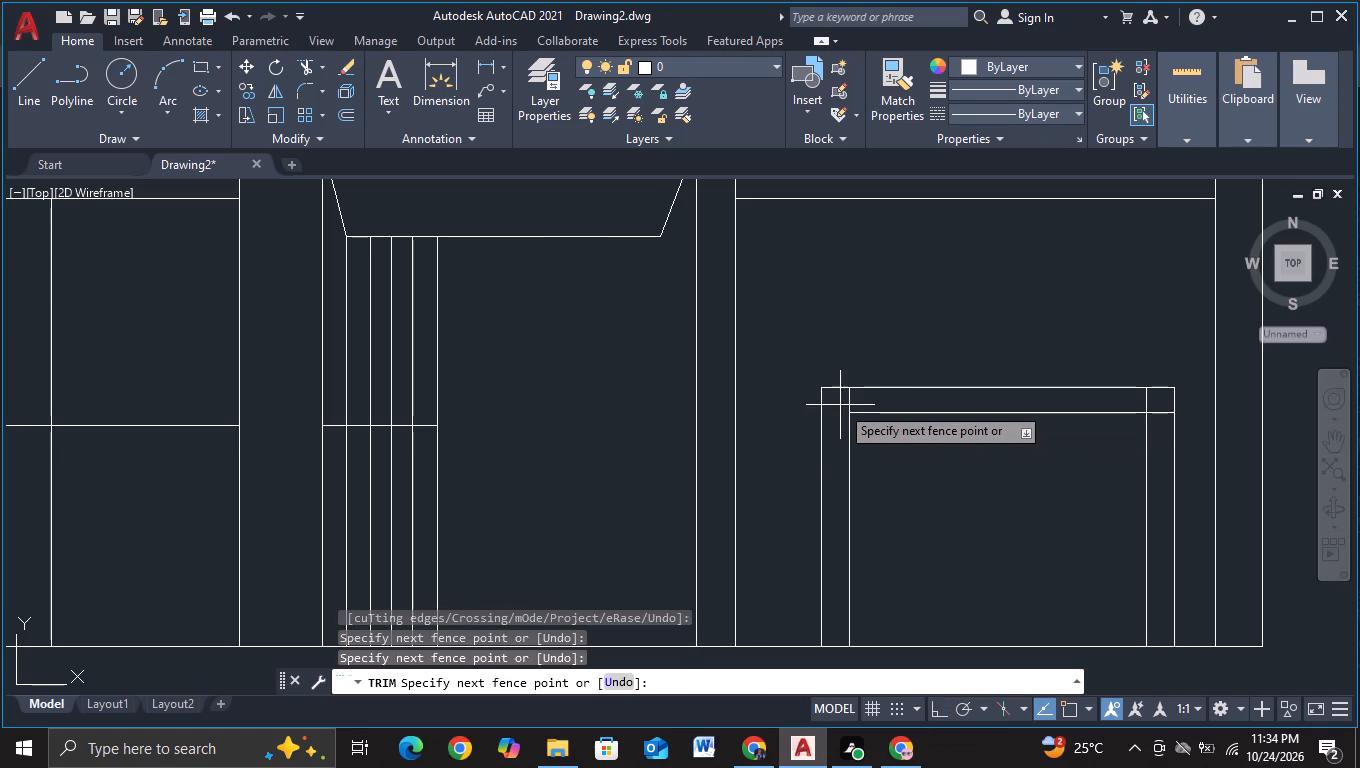
{"action": "left_click", "coordinate": [840, 405]}
{"action": "middle_click_drag", "start_coordinate": [1032, 488], "coordinate": [753, 498]}
{"action": "left_click", "coordinate": [849, 407]}
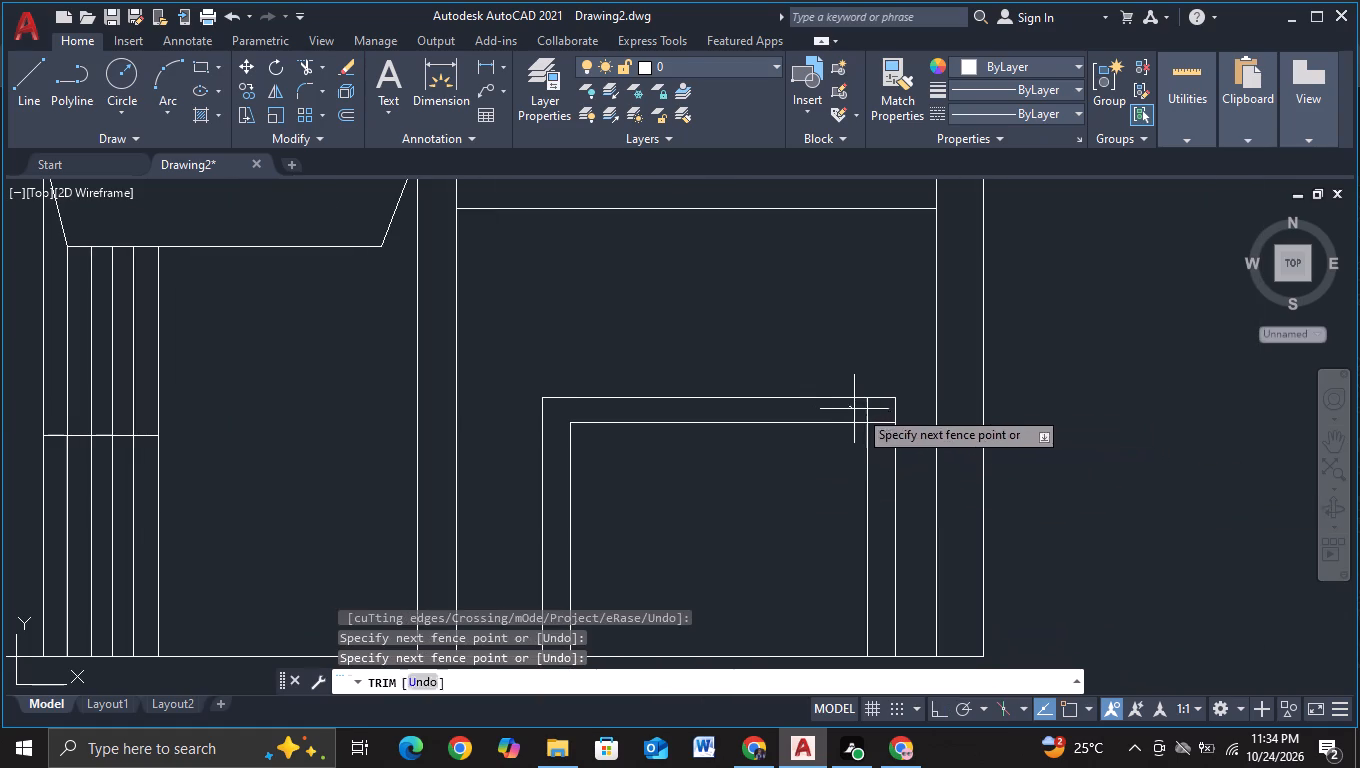
{"action": "left_click", "coordinate": [874, 407]}
{"action": "left_click", "coordinate": [878, 418]}
{"action": "left_click", "coordinate": [877, 451]}
{"action": "key", "text": "Escape"}
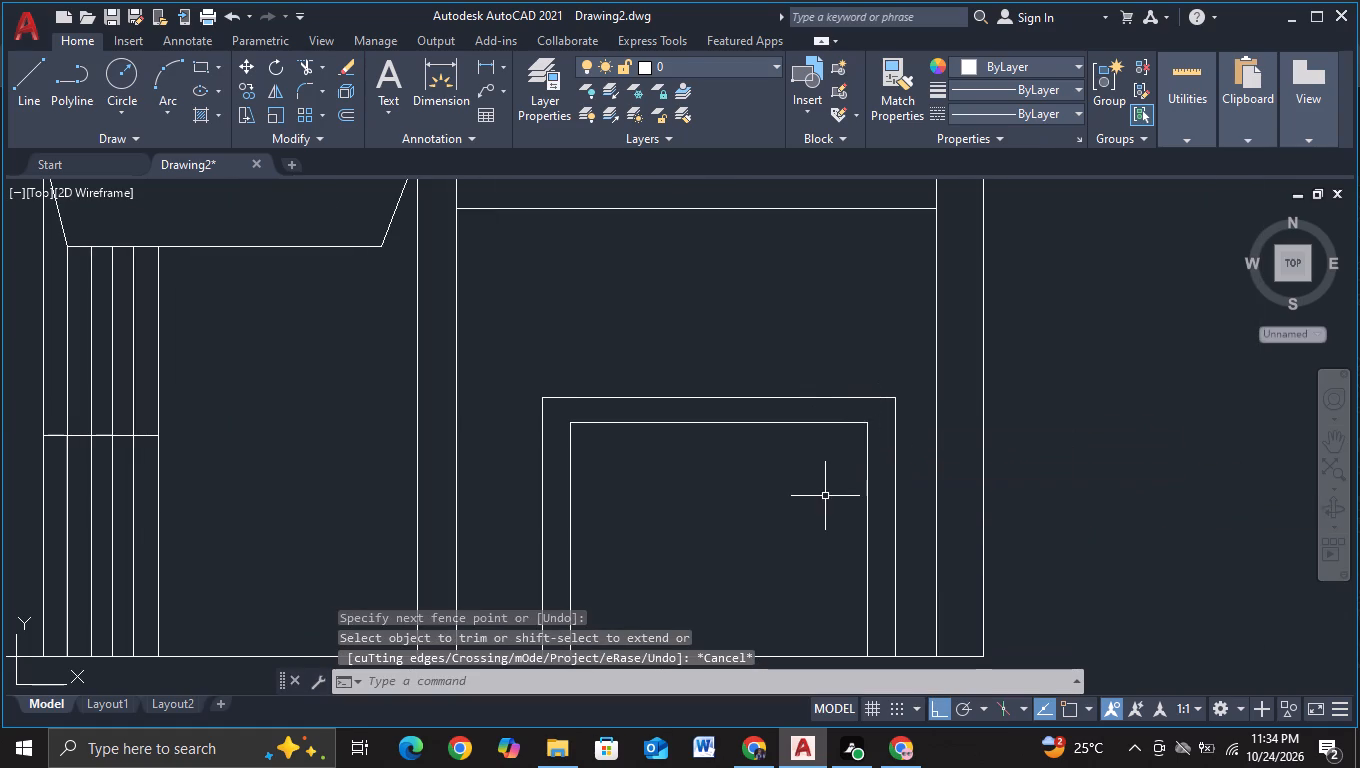
{"action": "middle_click_drag", "start_coordinate": [824, 497], "coordinate": [839, 412]}
{"action": "key", "text": "Escape"}
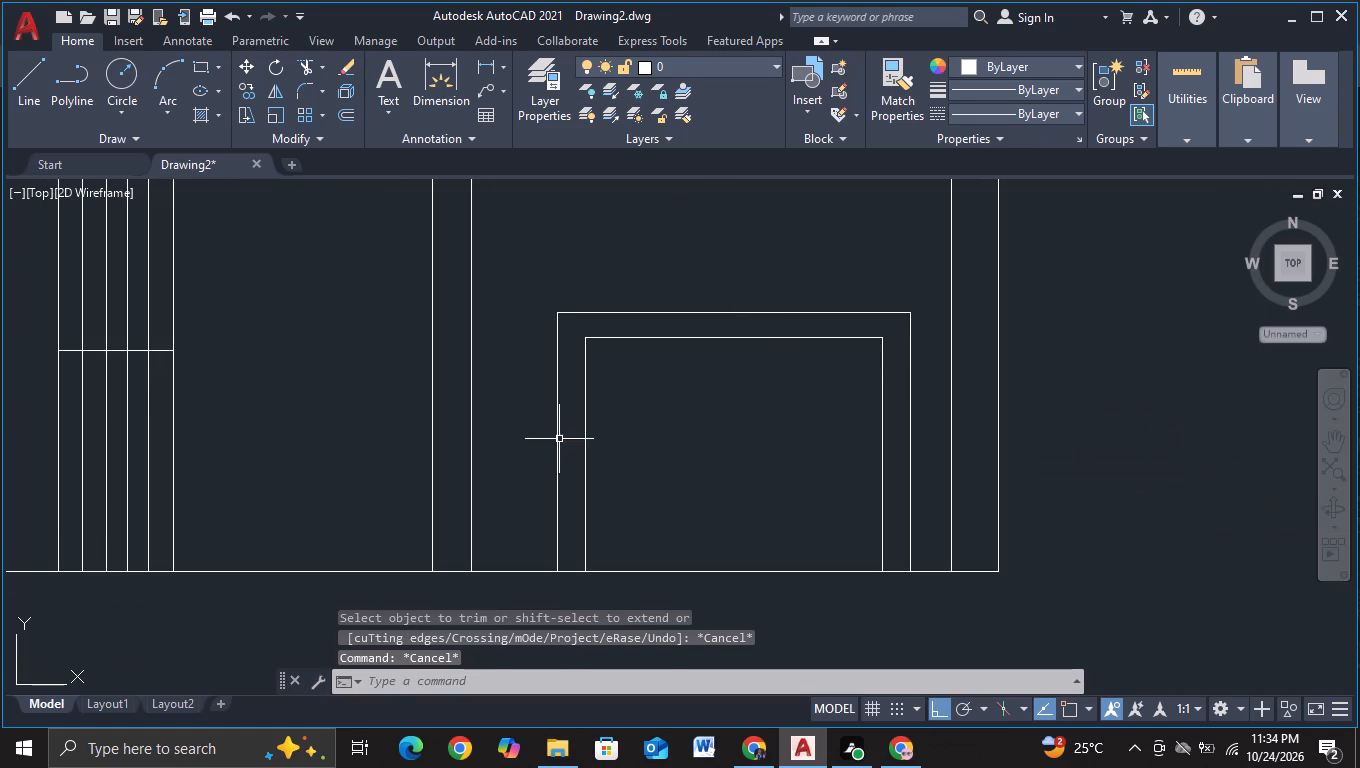
Copy the frame's outer left side about 6.4 and 7 units to the right as a narrow central mullion.
{"action": "left_click", "coordinate": [557, 440]}
{"action": "key", "text": "v"}
{"action": "key", "text": "BackSpace"}
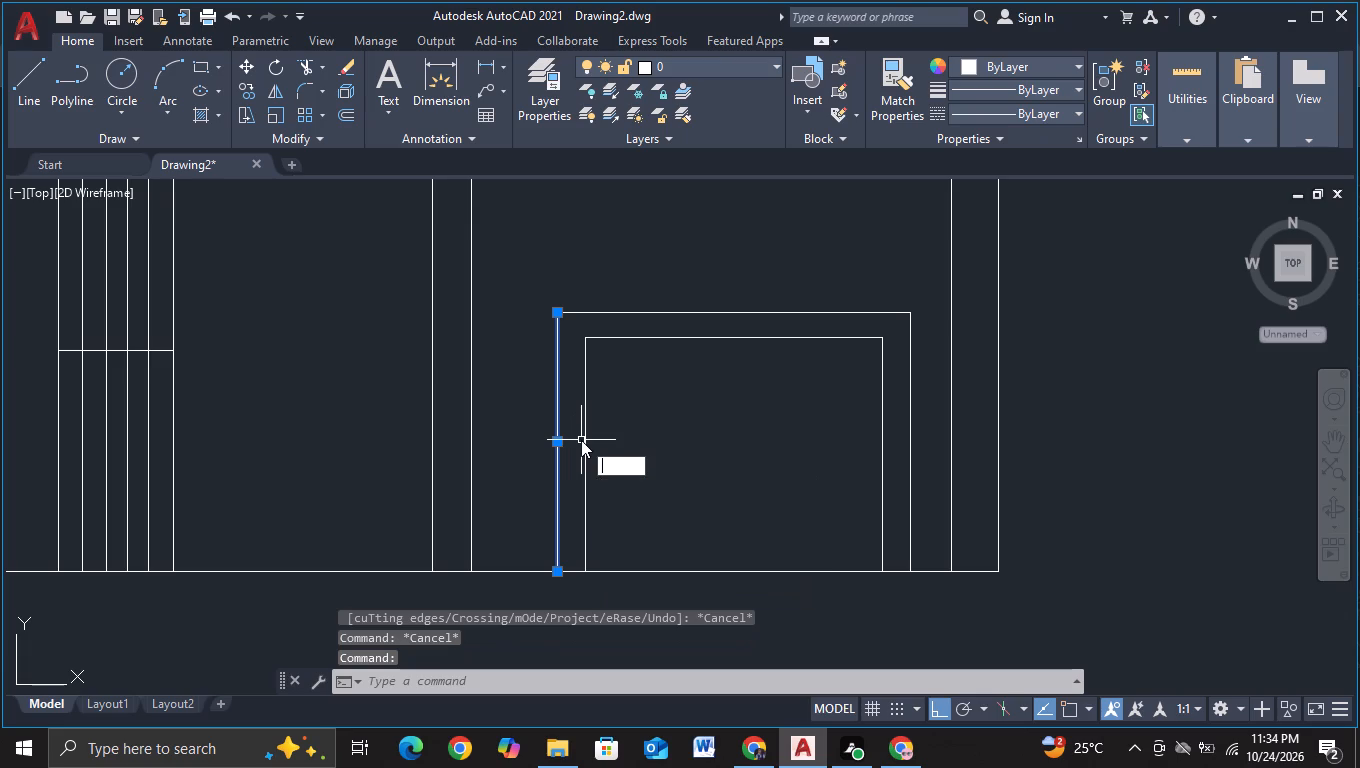
{"action": "key", "text": "c"}
{"action": "left_click", "coordinate": [632, 503]}
{"action": "left_click", "coordinate": [655, 487]}
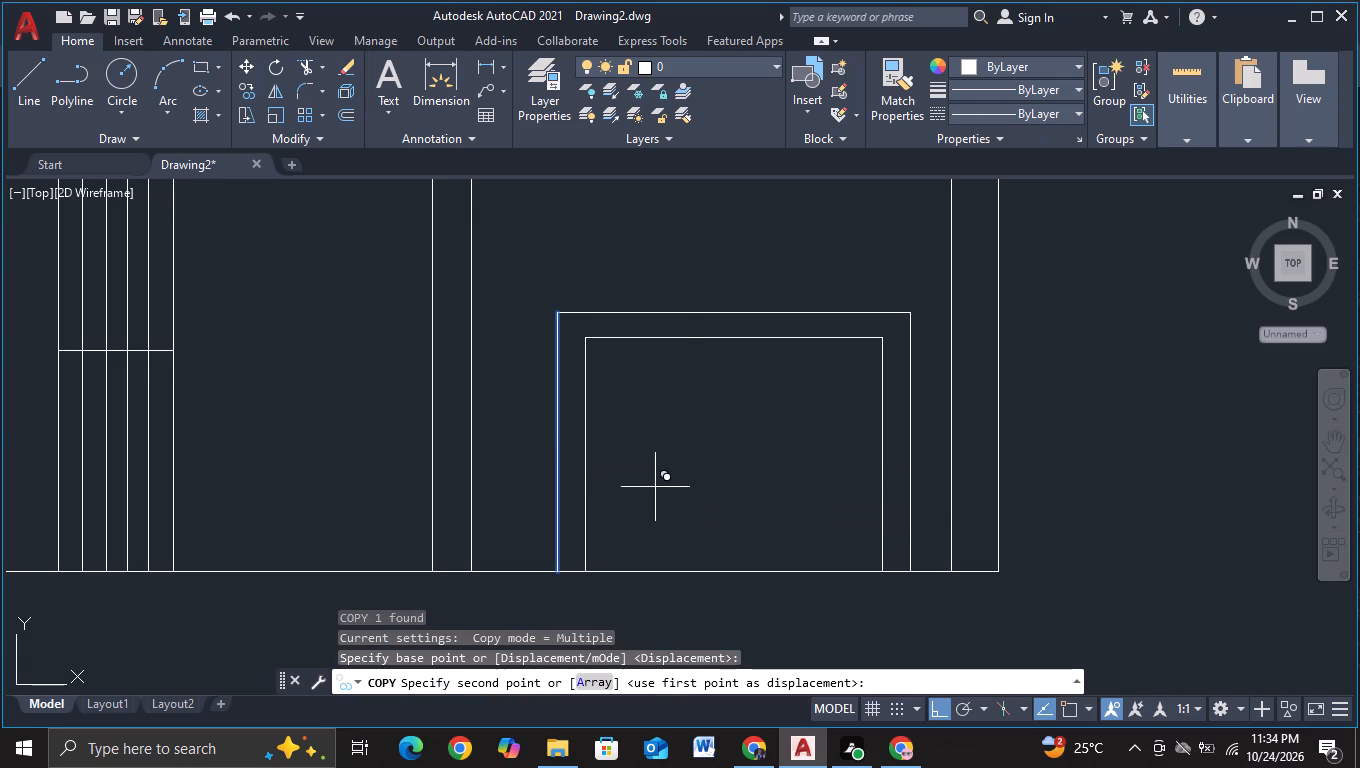
{"action": "left_click", "coordinate": [837, 476]}
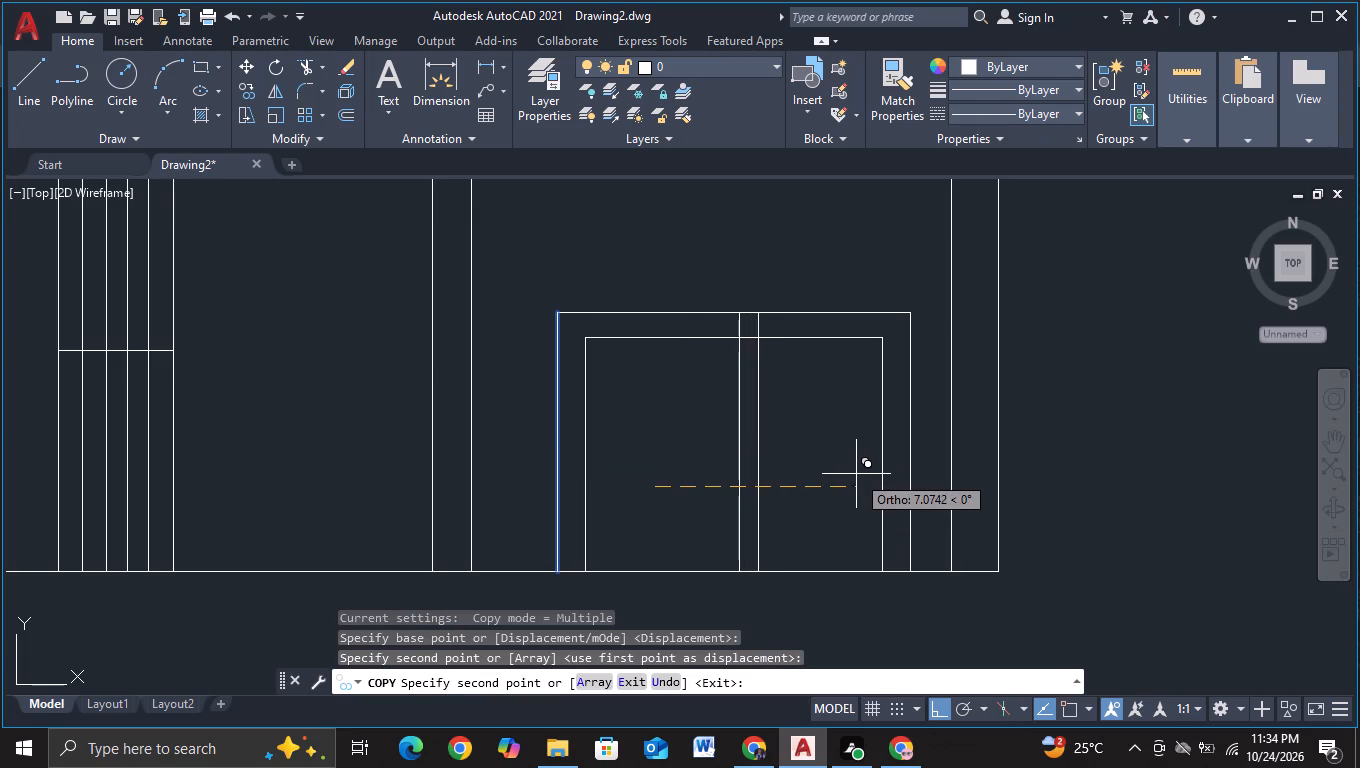
{"action": "left_click", "coordinate": [854, 474]}
{"action": "key", "text": "Escape"}
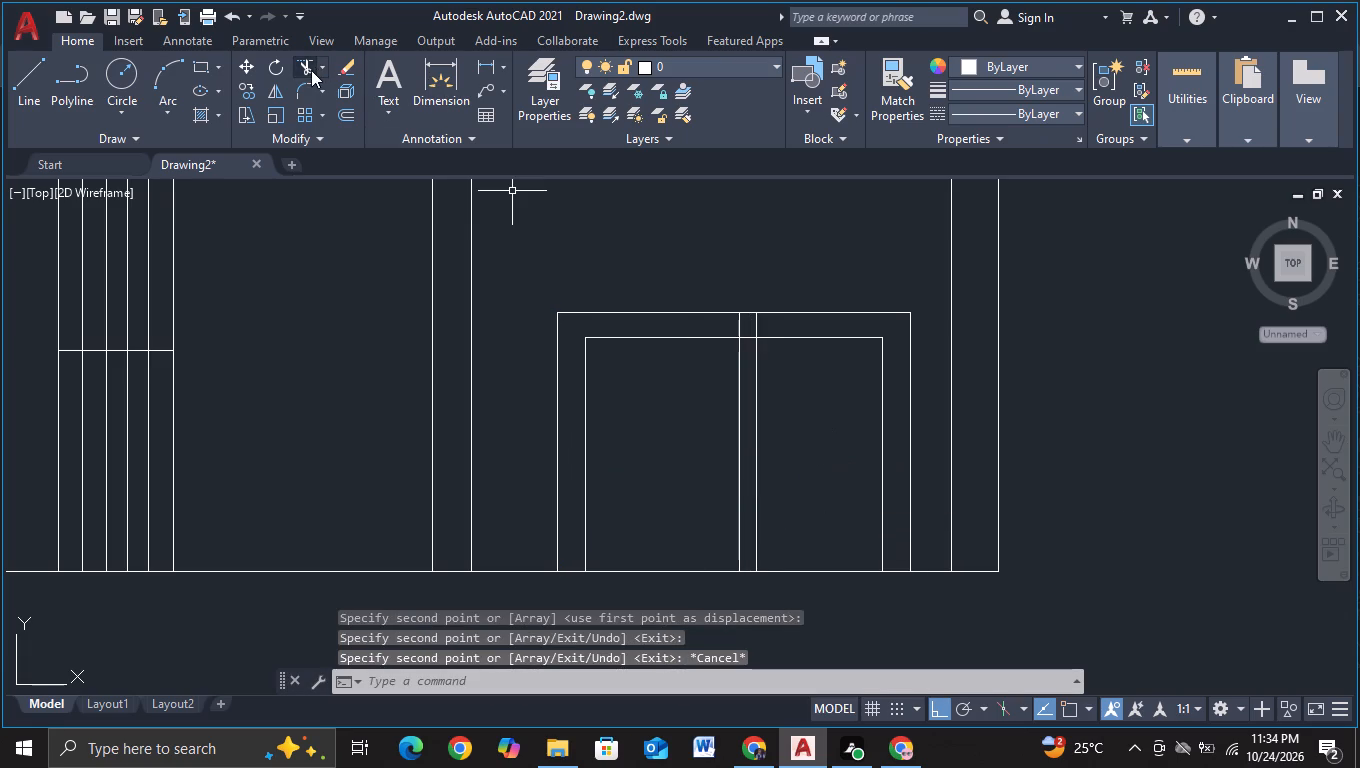
Trim the two central mullion lines where they extend above the frame's inner head line.
{"action": "left_click_drag", "start_coordinate": [311, 70], "coordinate": [325, 85]}
{"action": "left_click", "coordinate": [715, 325]}
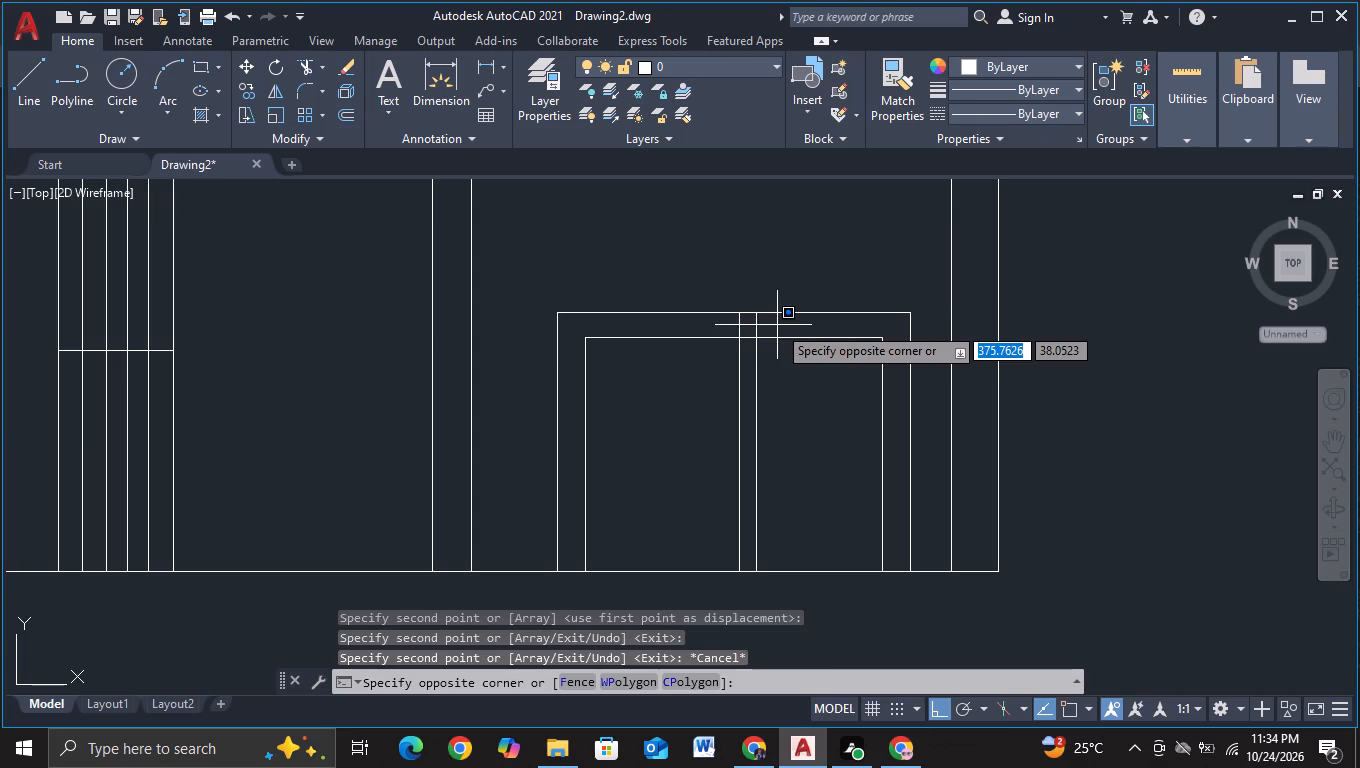
{"action": "key", "text": "Escape"}
{"action": "left_click", "coordinate": [311, 69]}
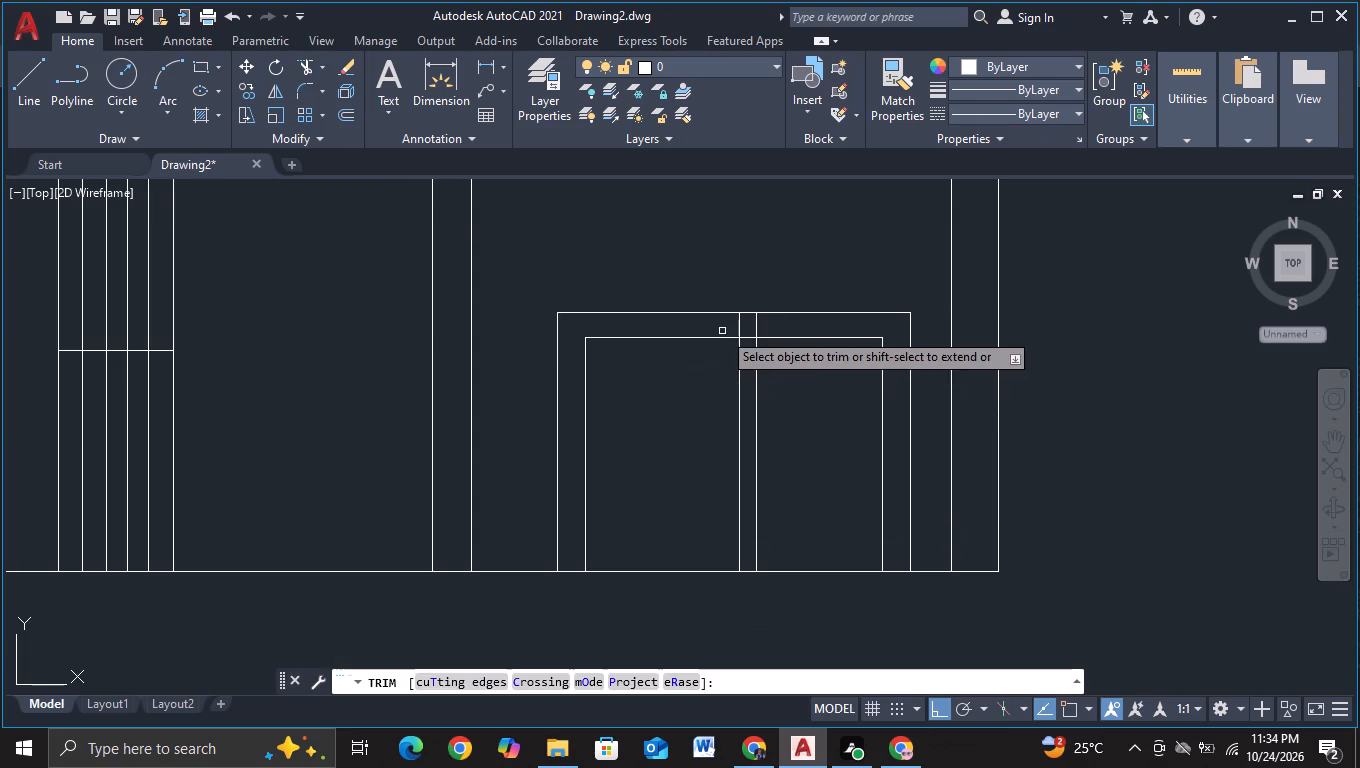
{"action": "left_click", "coordinate": [722, 331]}
{"action": "left_click", "coordinate": [784, 323]}
{"action": "key", "text": "Escape"}
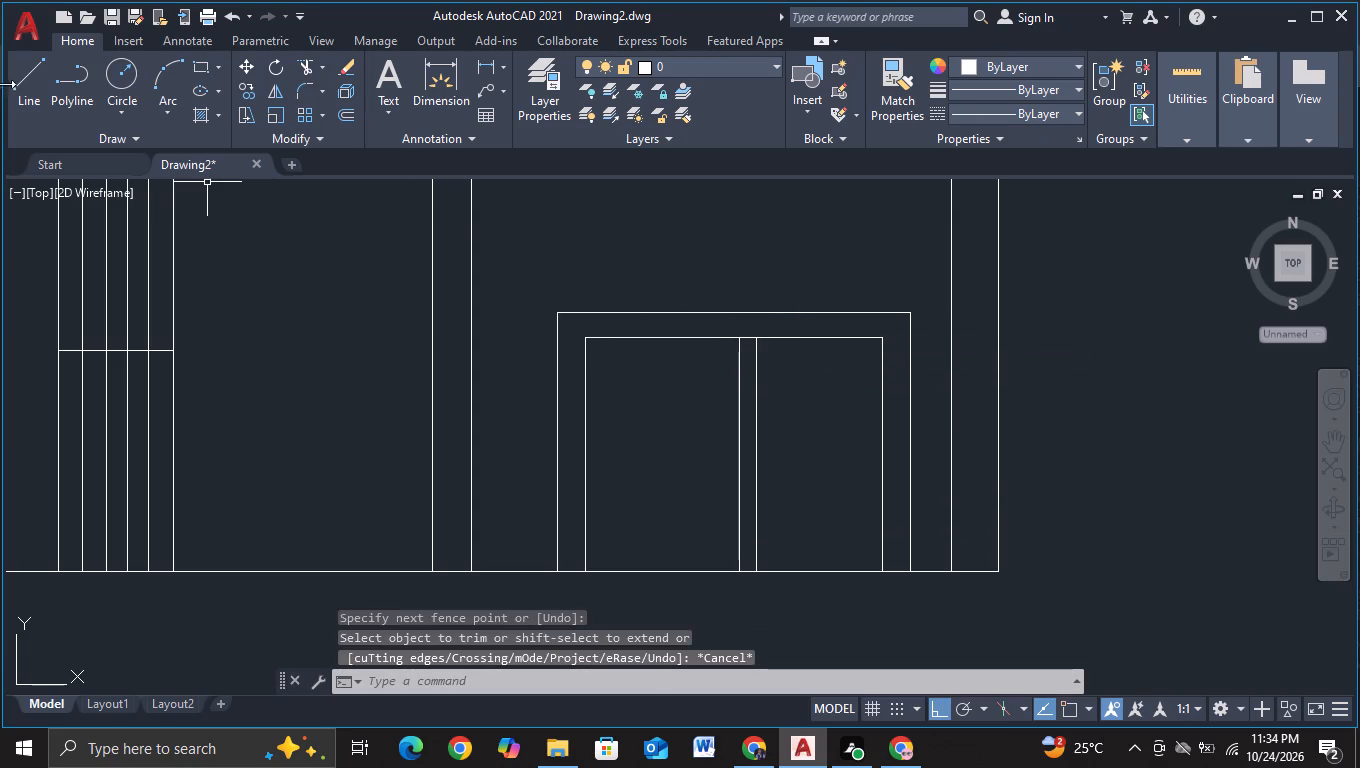
Draw a small closed rectangle about 1 unit wide as a handle plate on the left door leaf, near the central mullion.
{"action": "left_click", "coordinate": [25, 93]}
{"action": "left_click", "coordinate": [691, 434]}
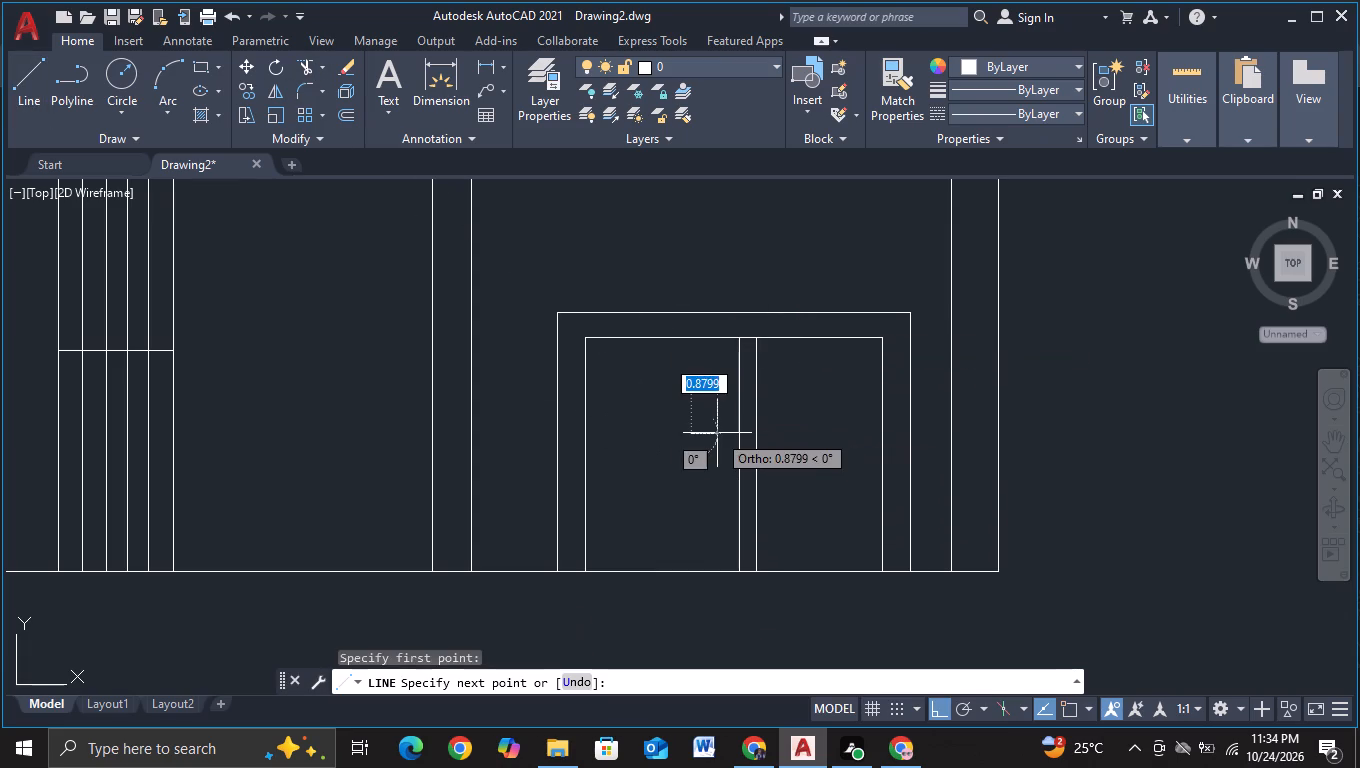
{"action": "left_click", "coordinate": [720, 433]}
{"action": "left_click", "coordinate": [718, 451]}
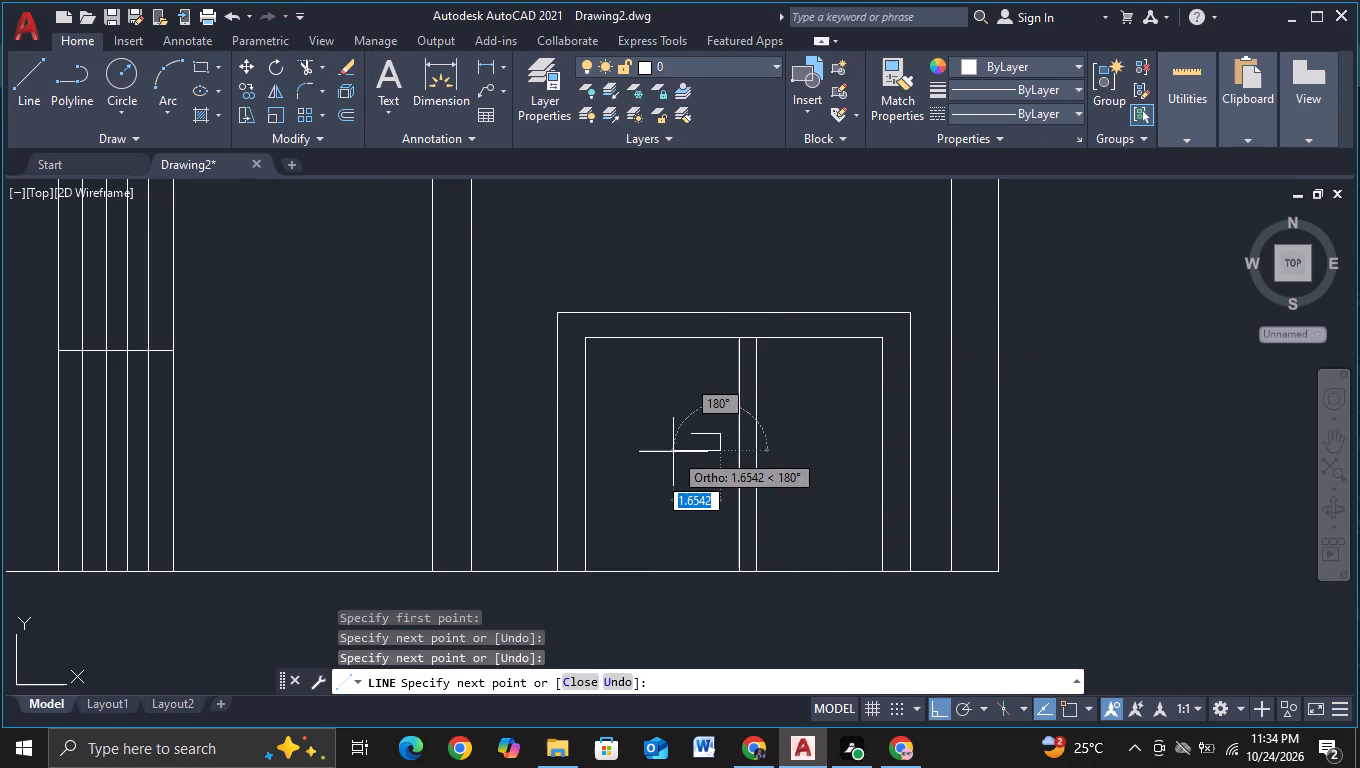
{"action": "key", "text": "F3"}
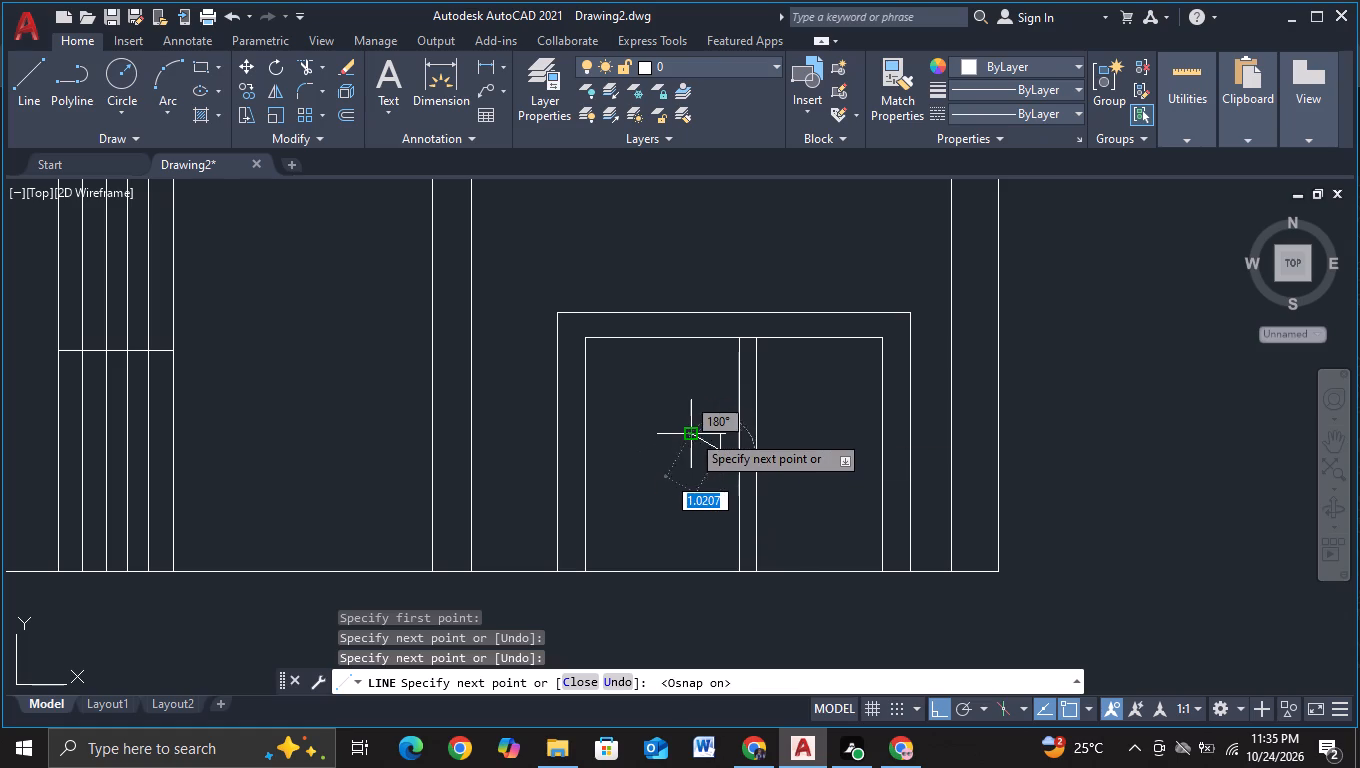
{"action": "left_click", "coordinate": [689, 451]}
{"action": "left_click", "coordinate": [689, 435]}
{"action": "key", "text": "Escape"}
Copy the handle rectangle about 3.3 units horizontally onto the right door leaf.
{"action": "left_click", "coordinate": [680, 426]}
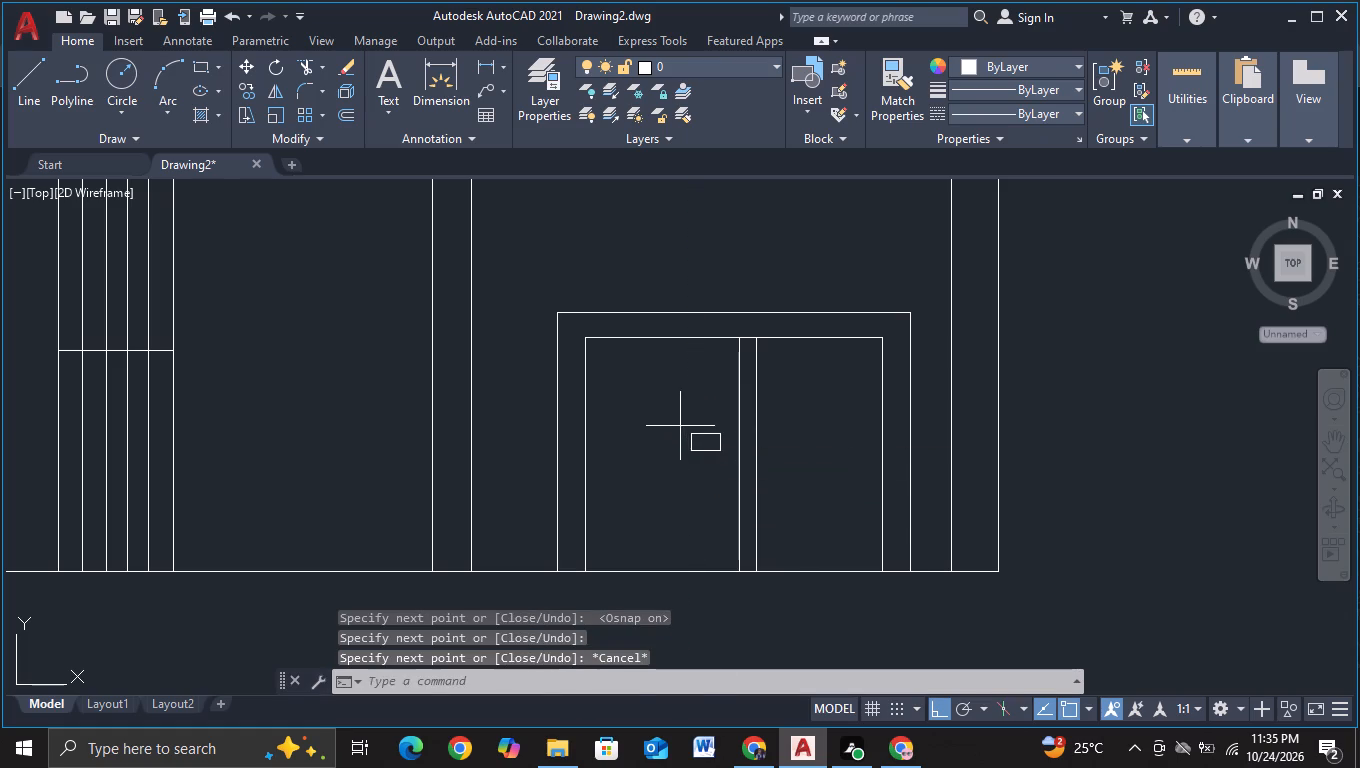
{"action": "left_click", "coordinate": [725, 478]}
{"action": "key", "text": "c"}
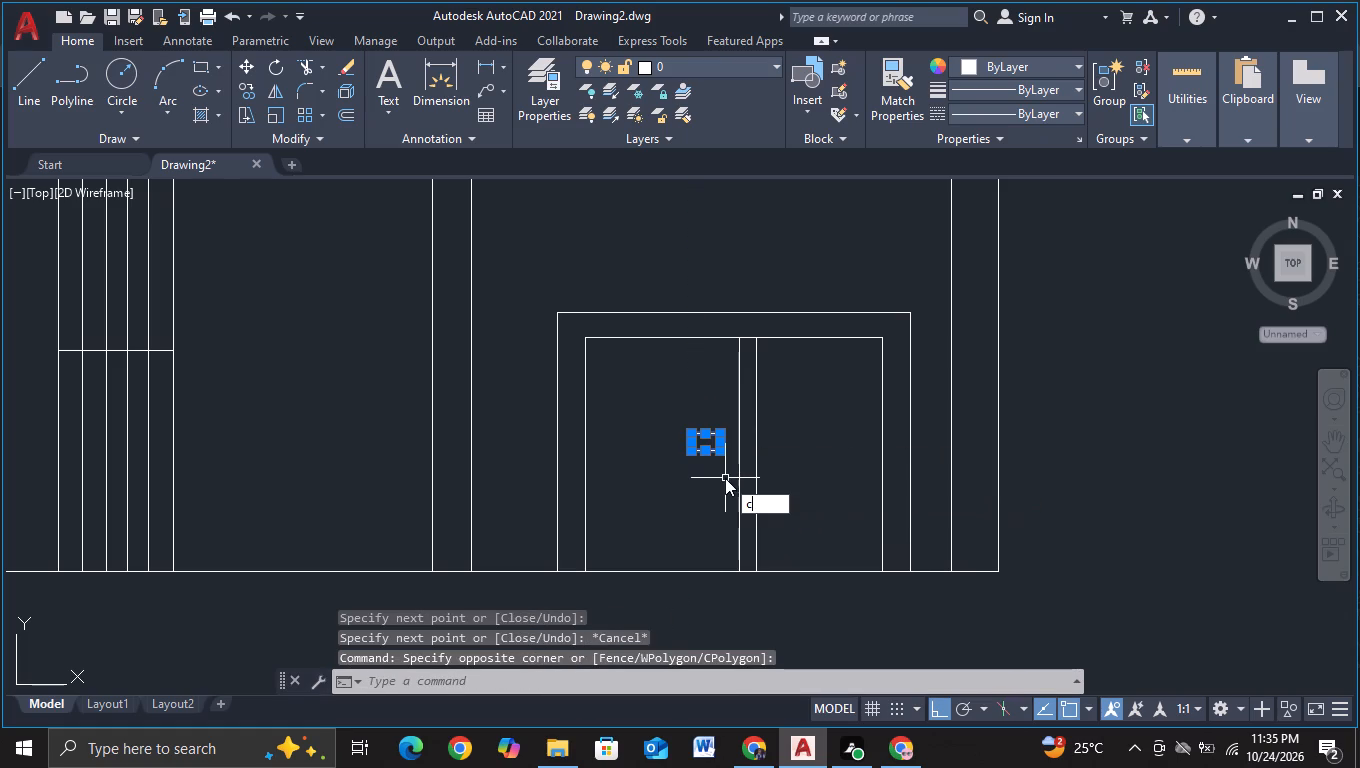
{"action": "left_click", "coordinate": [759, 538]}
{"action": "left_click", "coordinate": [815, 538]}
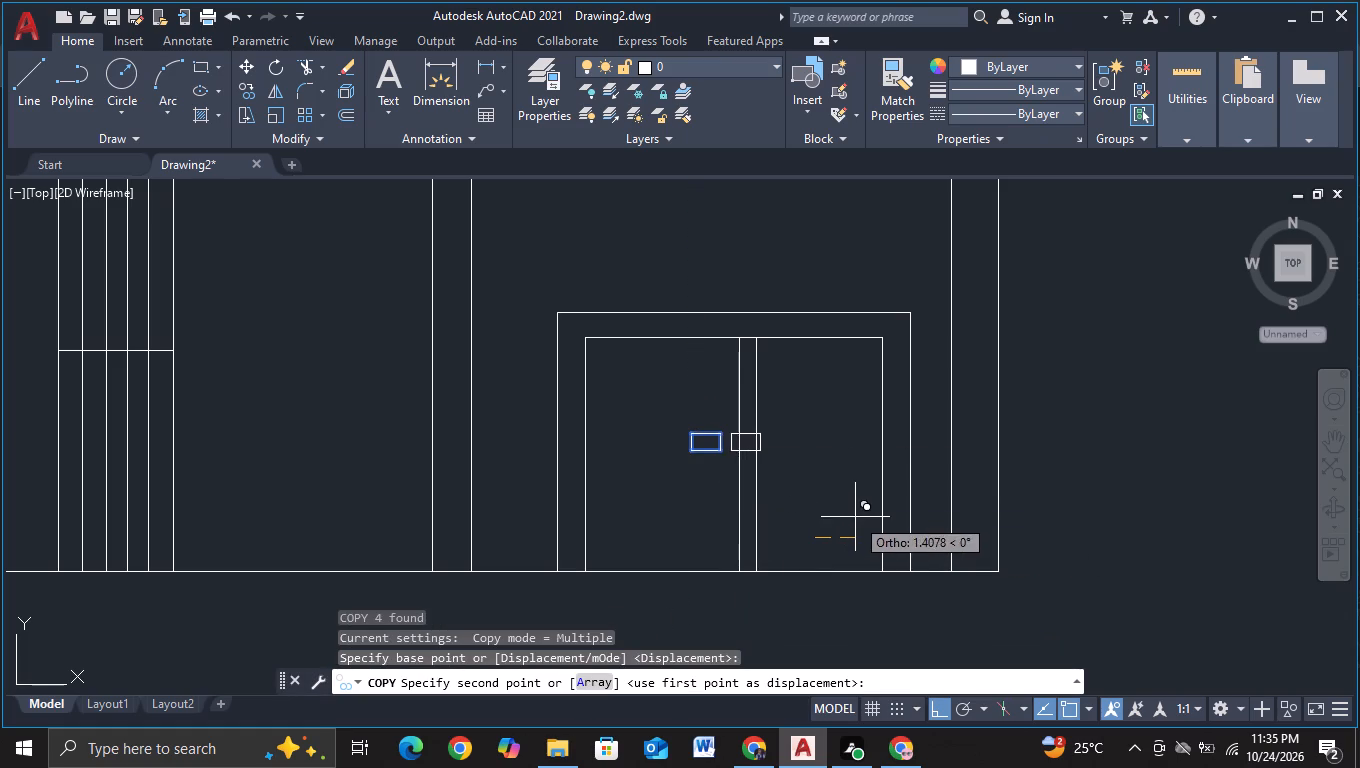
{"action": "key", "text": "F3"}
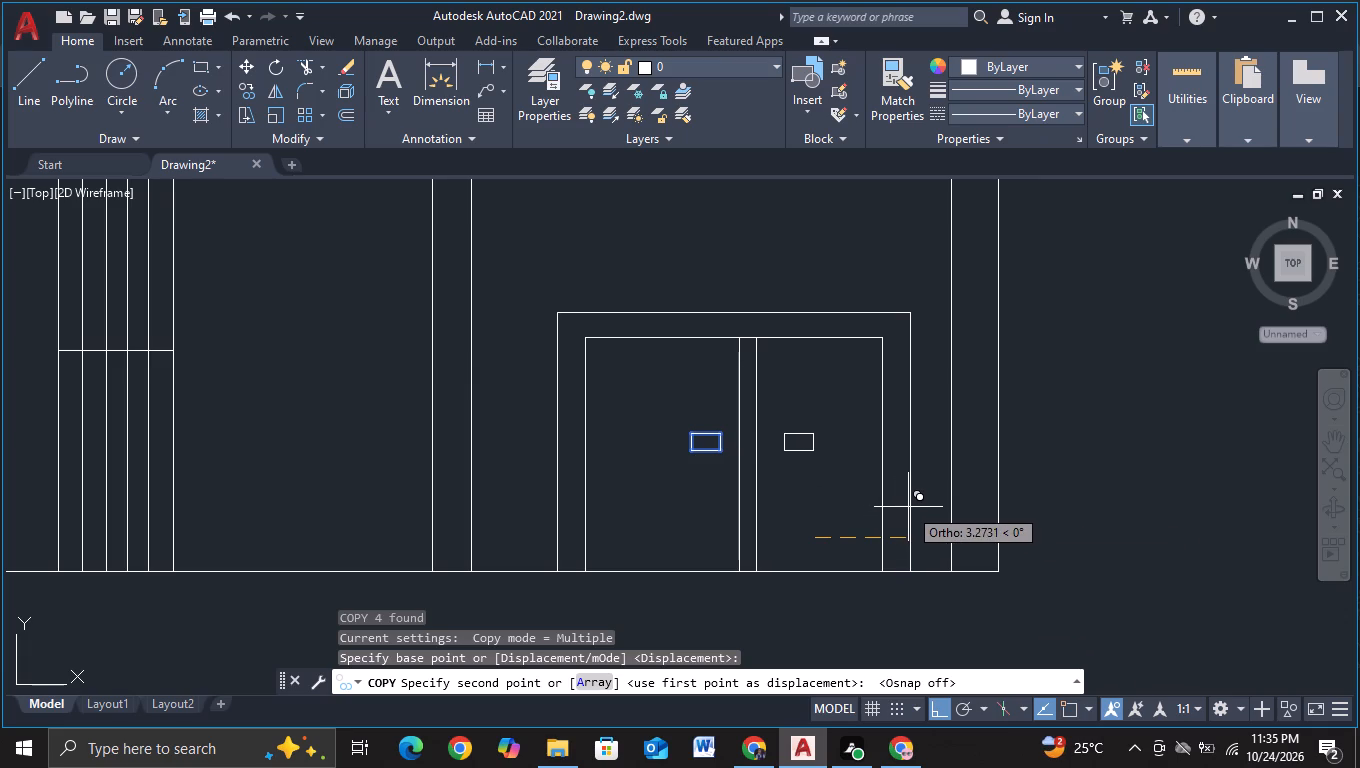
{"action": "left_click", "coordinate": [908, 507]}
{"action": "key", "text": "Escape"}
Draw a short horizontal line extending the ground line outward from its left end, beyond the building.
{"action": "scroll", "coordinate": [811, 526], "scroll_direction": "down", "scroll_amount": 2}
{"action": "scroll", "coordinate": [896, 581], "scroll_direction": "down", "scroll_amount": 1}
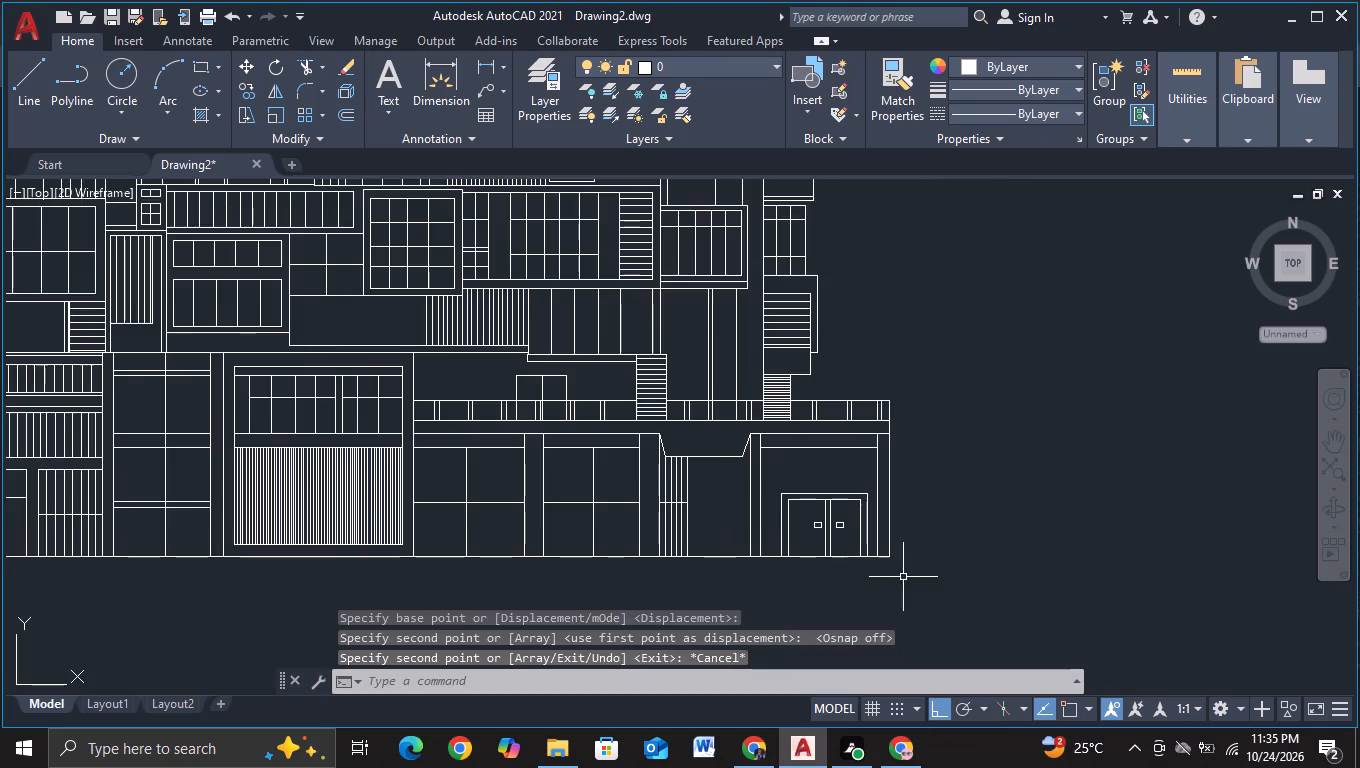
{"action": "scroll", "coordinate": [909, 593], "scroll_direction": "down", "scroll_amount": 1}
{"action": "middle_click_drag", "start_coordinate": [909, 593], "coordinate": [947, 458]}
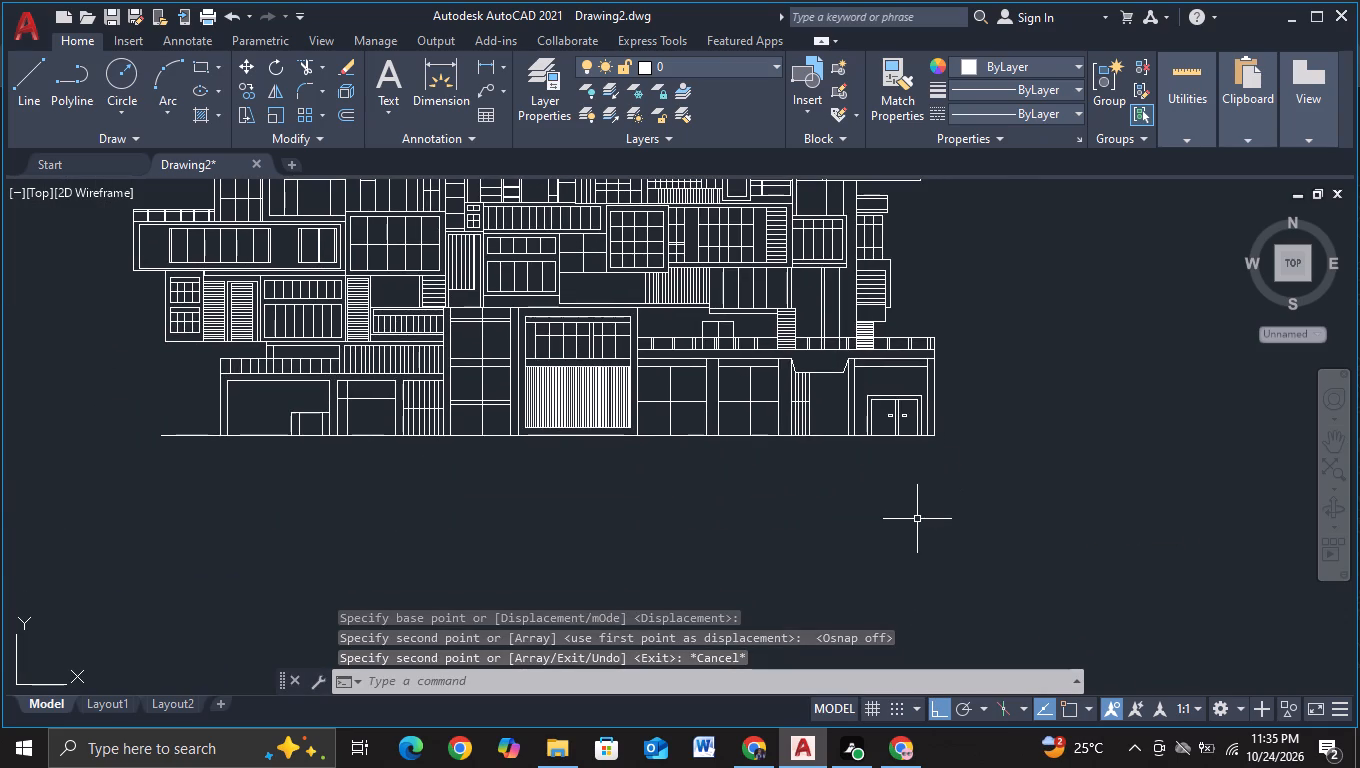
{"action": "scroll", "coordinate": [783, 540], "scroll_direction": "down", "scroll_amount": 1}
{"action": "middle_click_drag", "start_coordinate": [756, 553], "coordinate": [951, 527]}
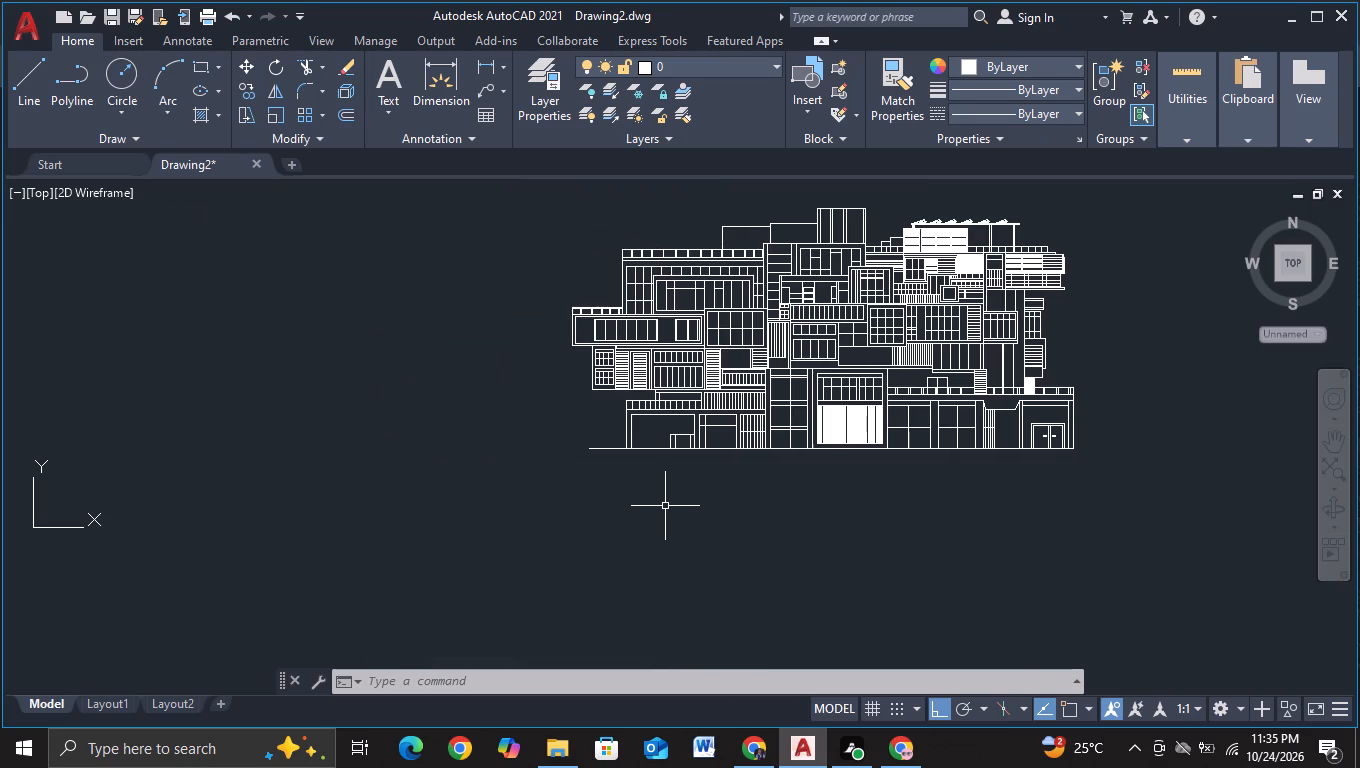
{"action": "left_click", "coordinate": [45, 105]}
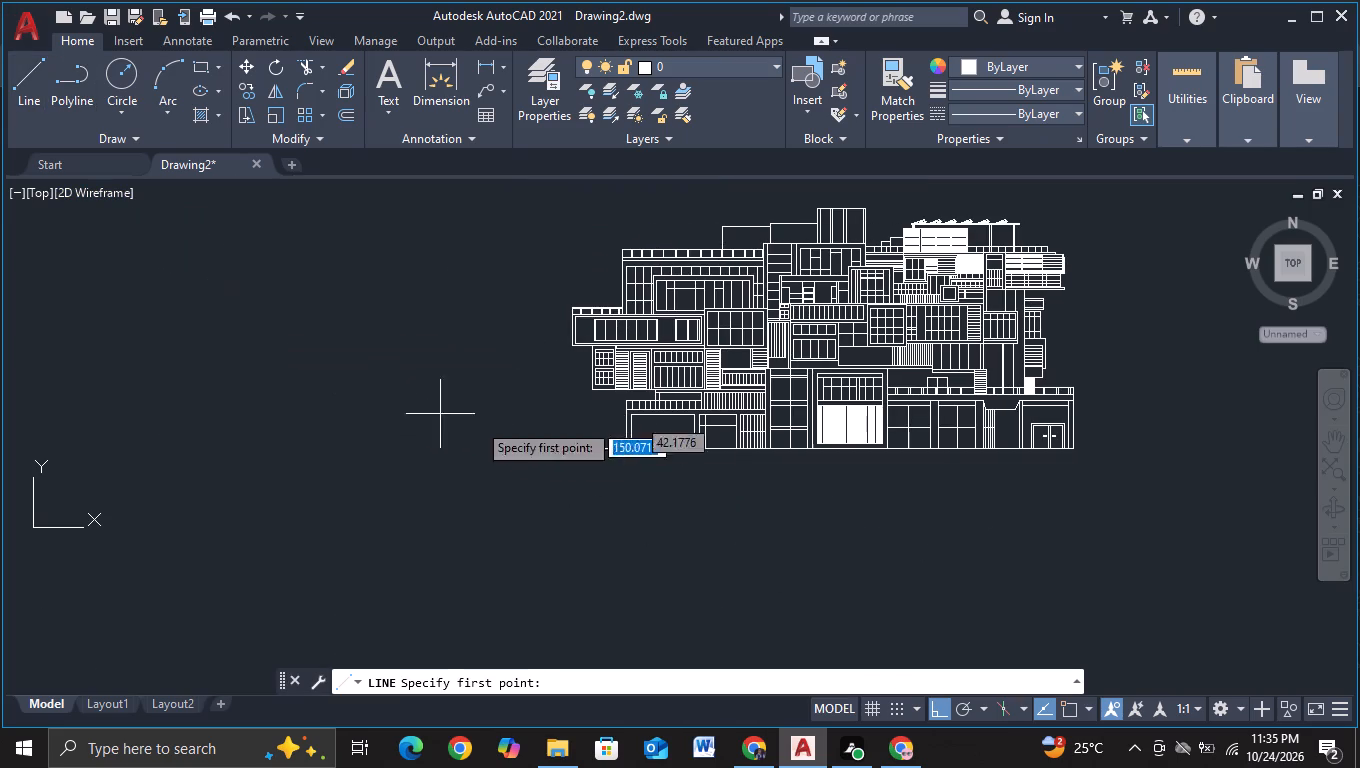
{"action": "key", "text": "F3"}
{"action": "left_click", "coordinate": [591, 452]}
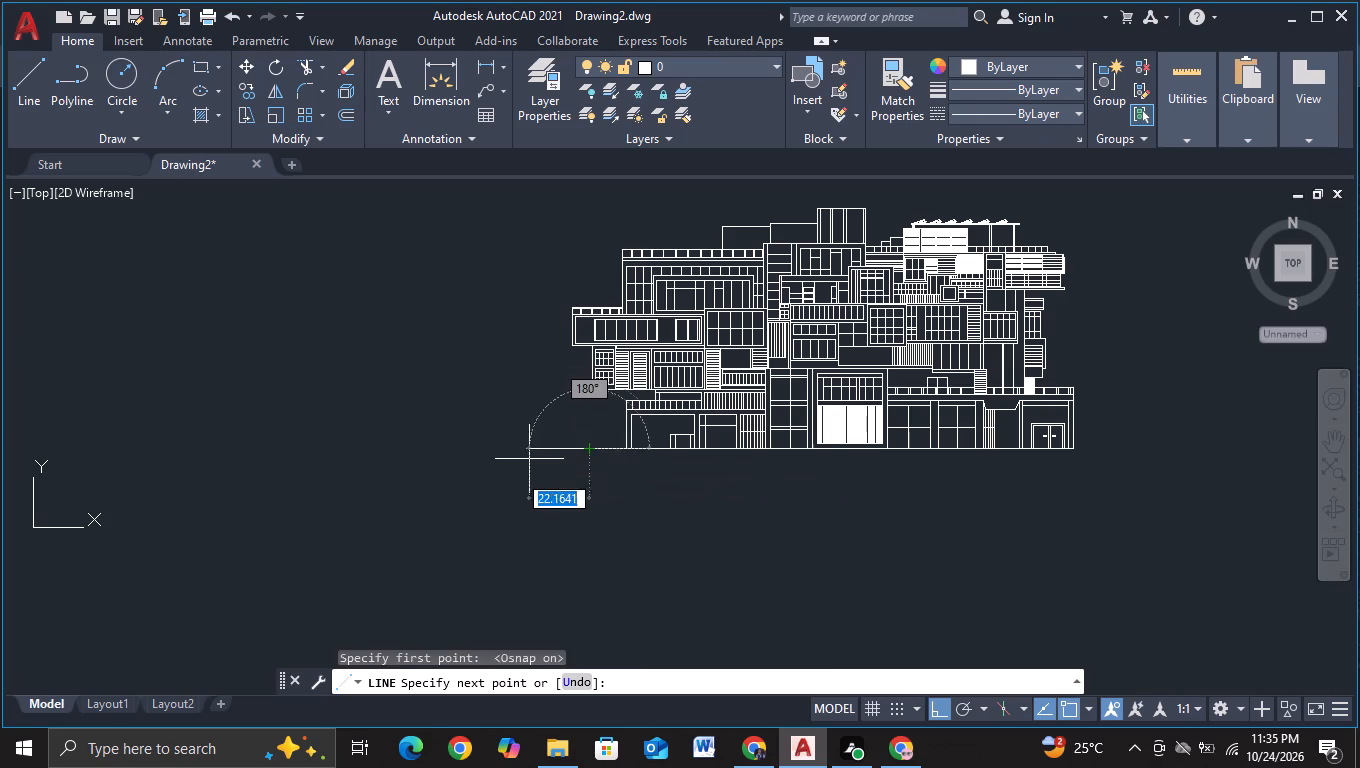
{"action": "left_click", "coordinate": [540, 462]}
{"action": "key", "text": "Escape"}
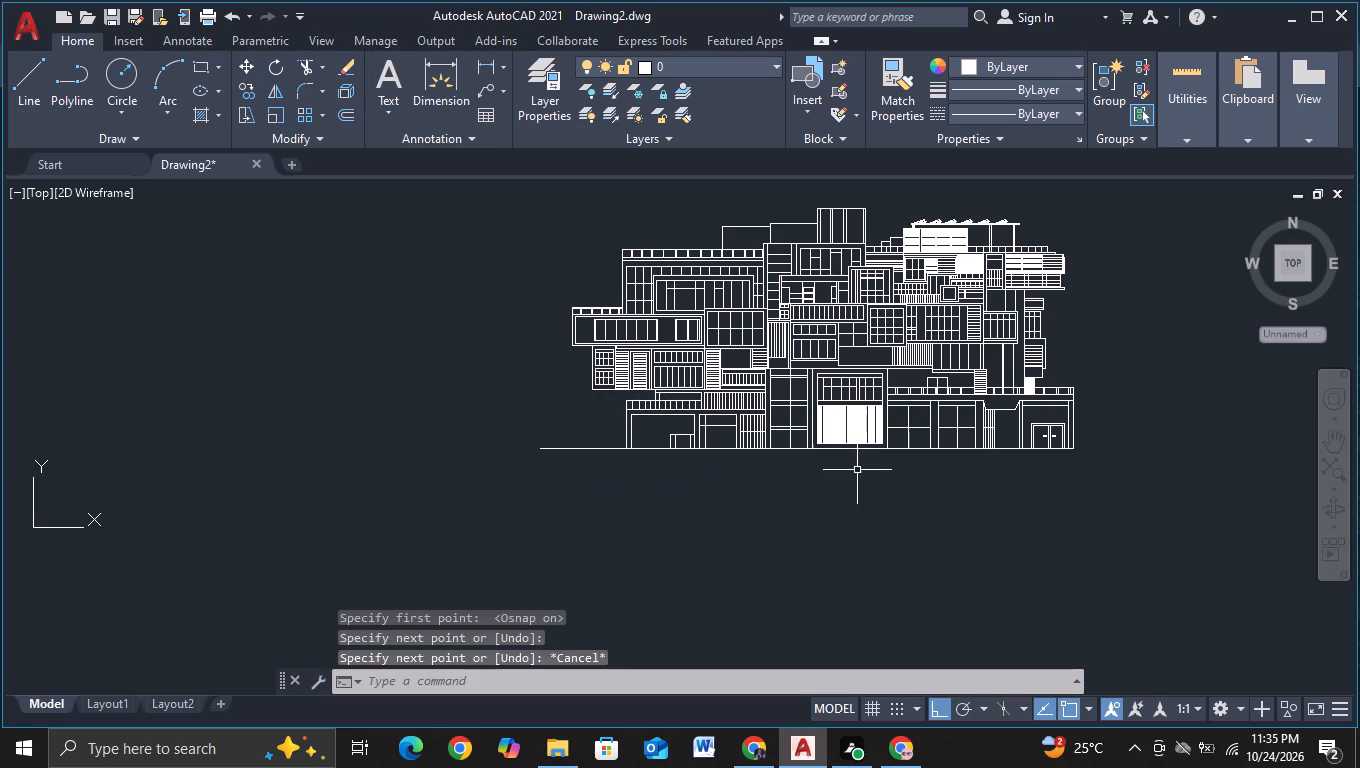
Draw a short horizontal line extending the ground line outward from the building's bottom right corner.
{"action": "left_click", "coordinate": [20, 121]}
{"action": "middle_click_drag", "start_coordinate": [935, 517], "coordinate": [599, 559]}
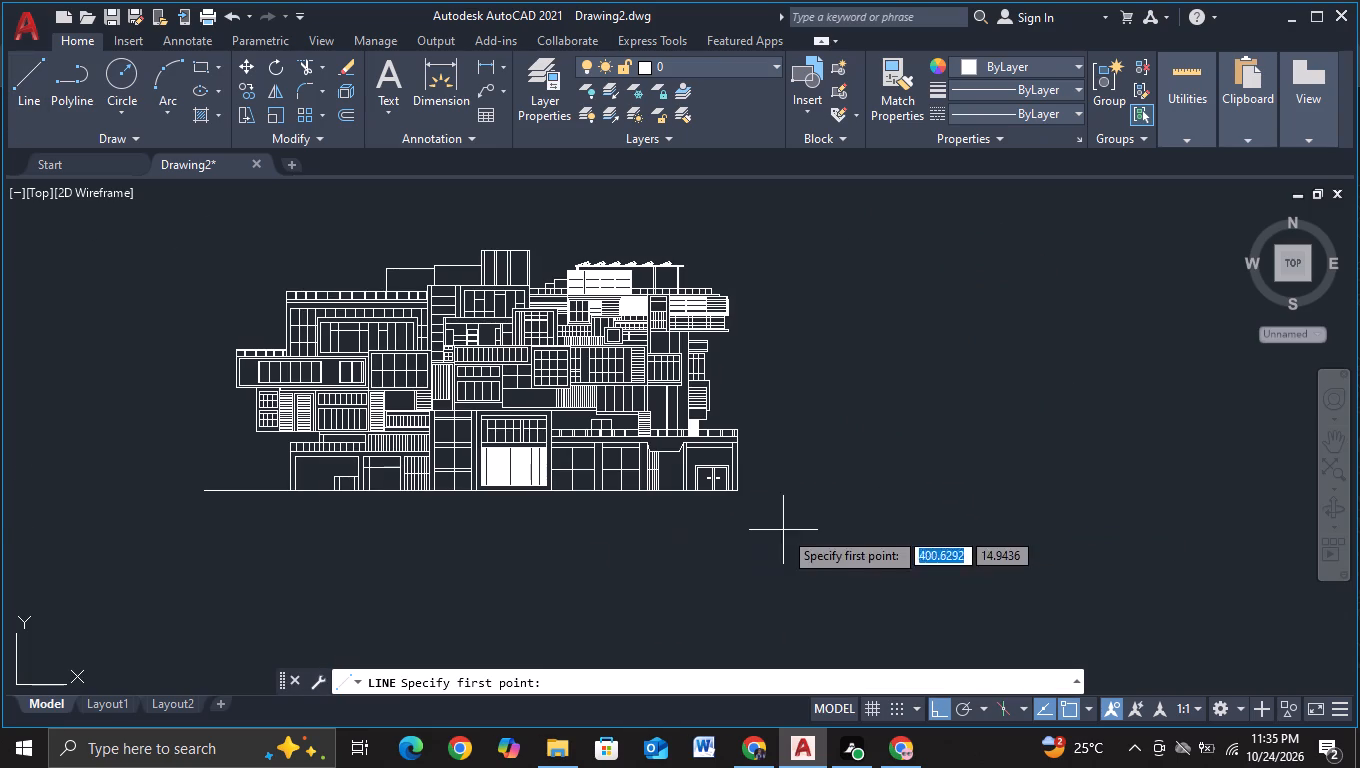
{"action": "left_click", "coordinate": [739, 497]}
{"action": "left_click", "coordinate": [789, 501]}
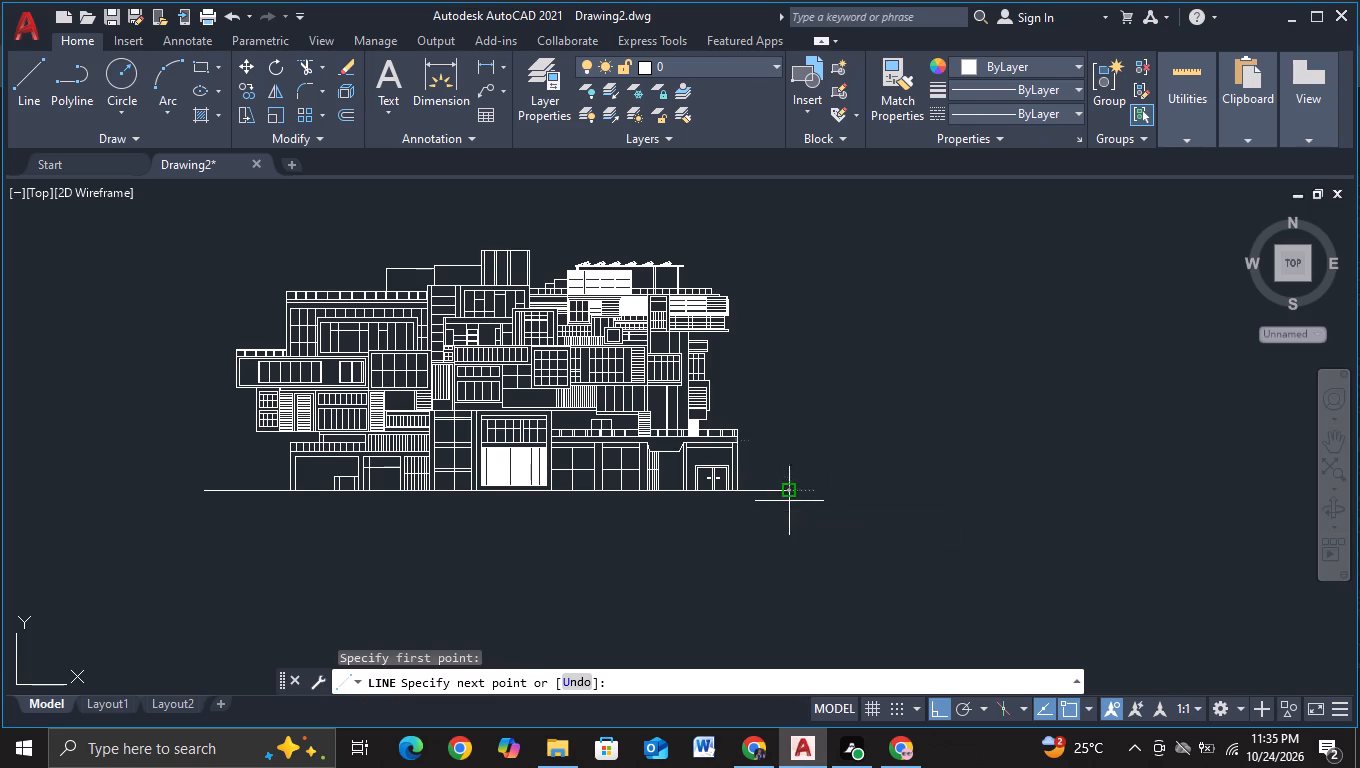
{"action": "key", "text": "Escape"}
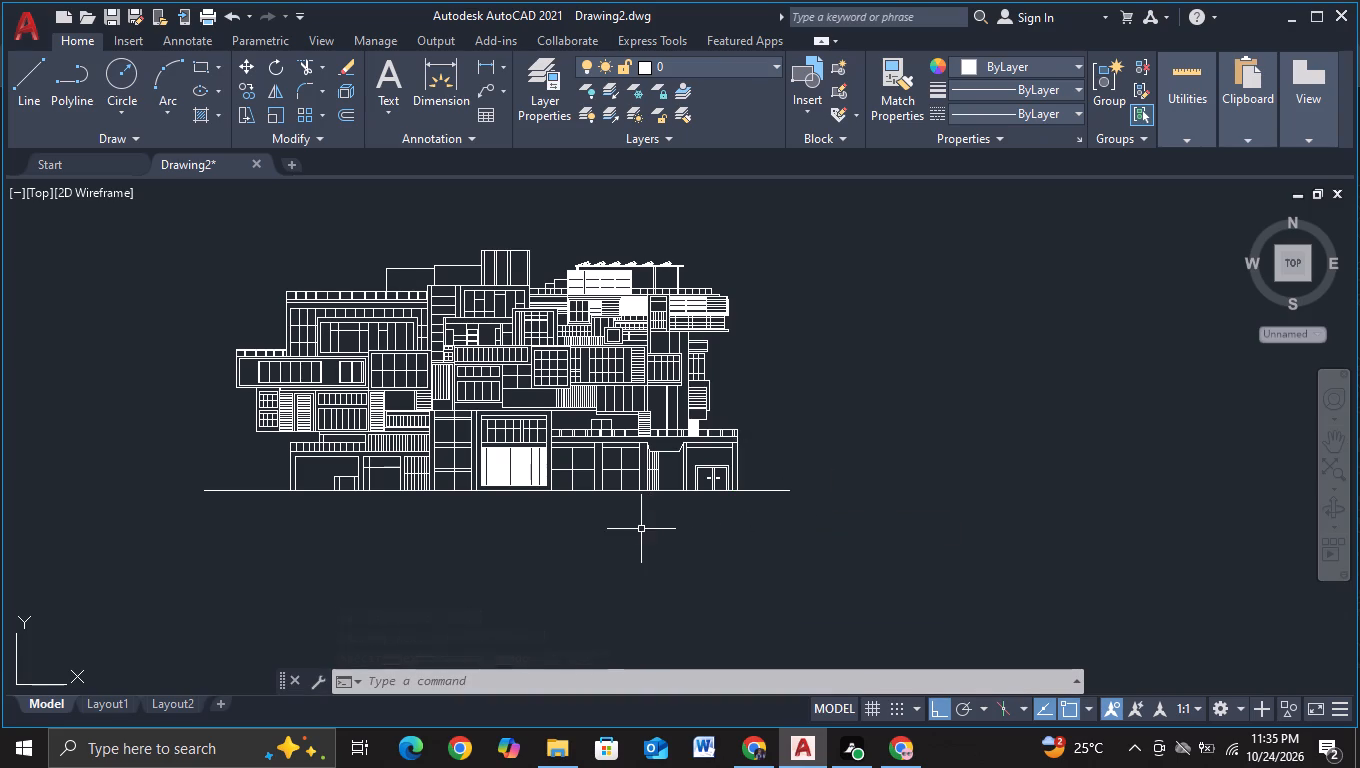
Start a single-line text in the empty space above and left of the elevation, picking a height of about 16 units and a 270° rotation.
{"action": "middle_click_drag", "start_coordinate": [641, 529], "coordinate": [709, 520]}
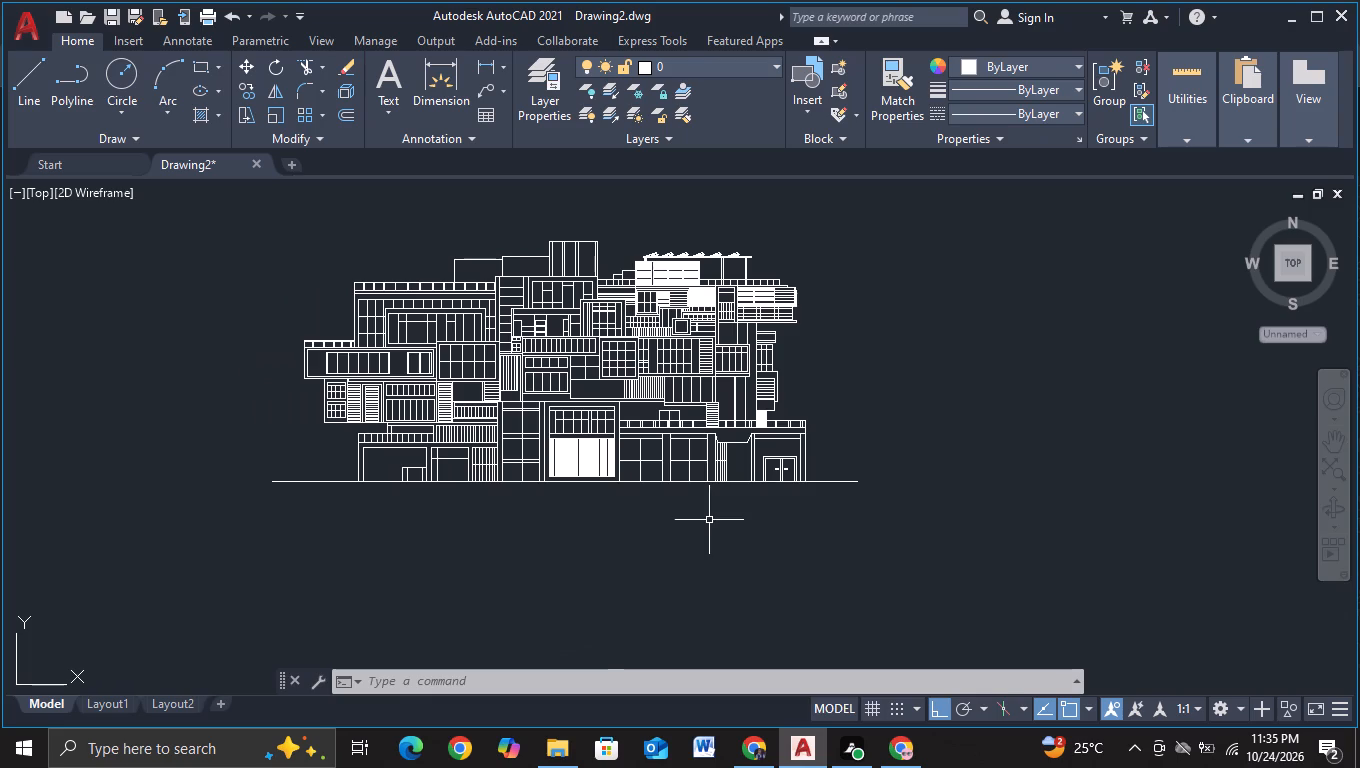
{"action": "key", "text": "Escape"}
{"action": "middle_click_drag", "start_coordinate": [665, 559], "coordinate": [749, 560]}
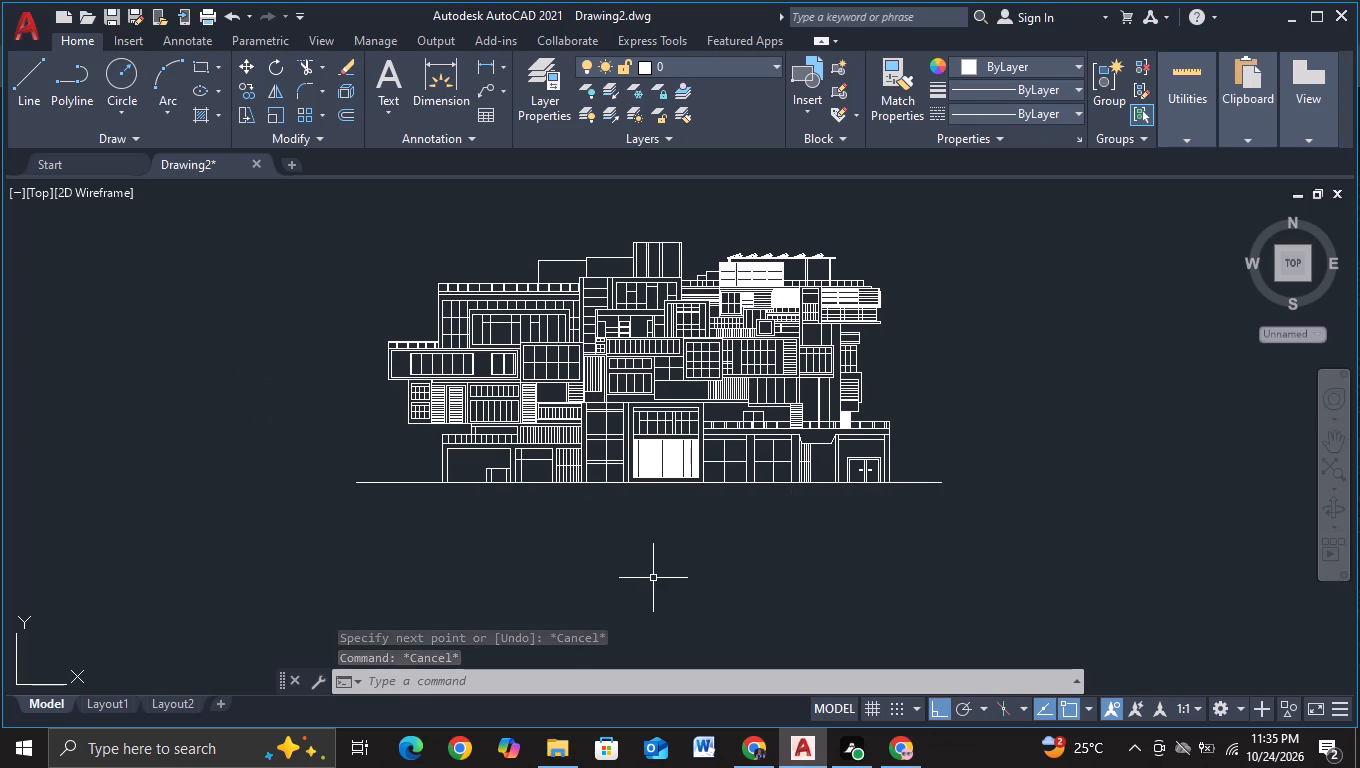
{"action": "middle_click_drag", "start_coordinate": [653, 578], "coordinate": [601, 548]}
{"action": "scroll", "coordinate": [618, 557], "scroll_direction": "down", "scroll_amount": 1}
{"action": "middle_click_drag", "start_coordinate": [600, 548], "coordinate": [640, 530]}
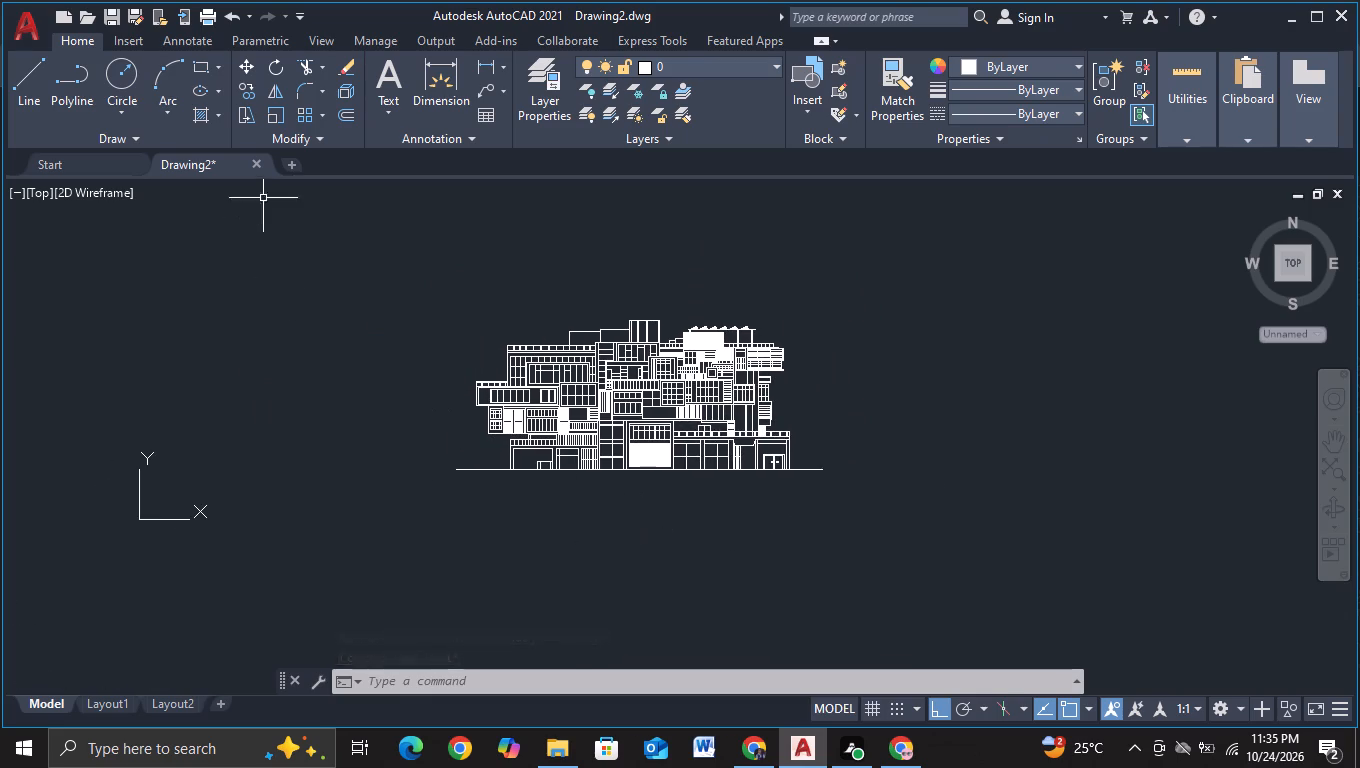
{"action": "left_click", "coordinate": [375, 101]}
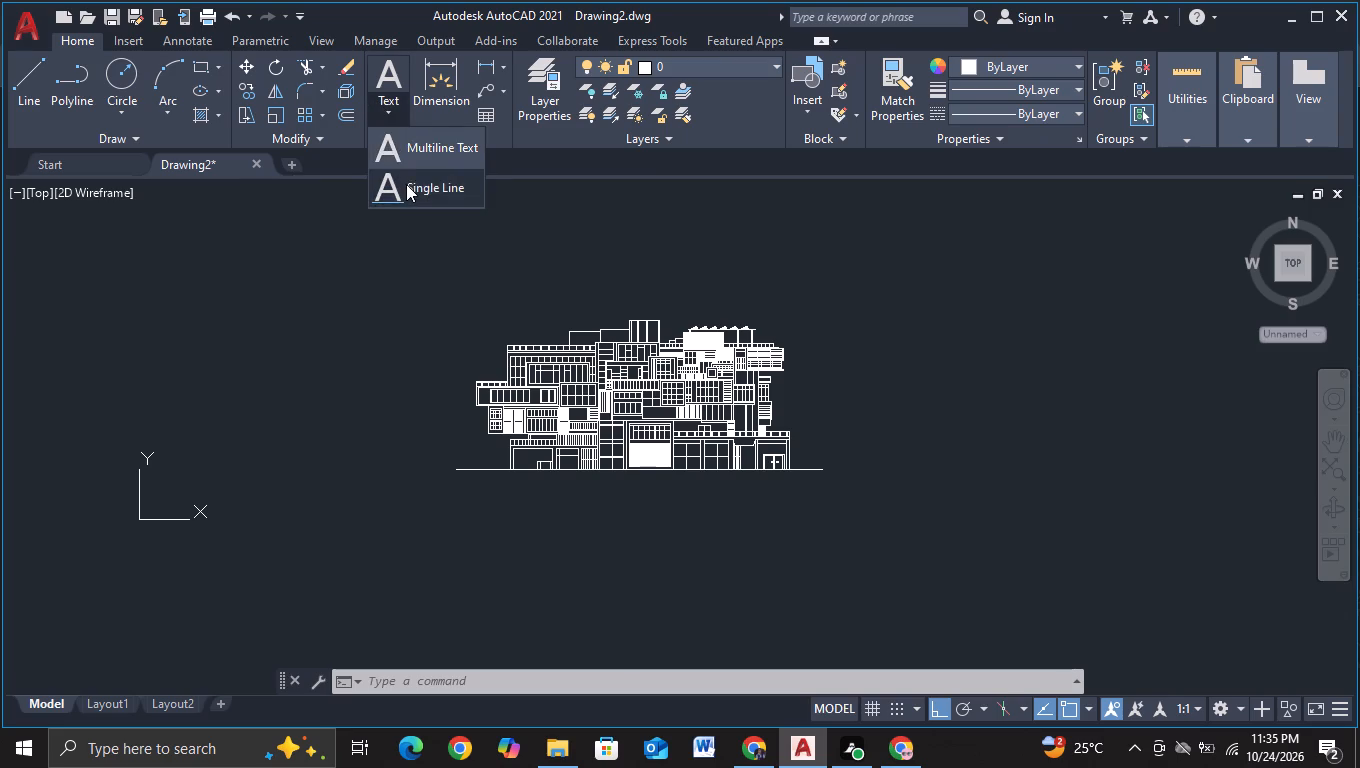
{"action": "left_click", "coordinate": [406, 184]}
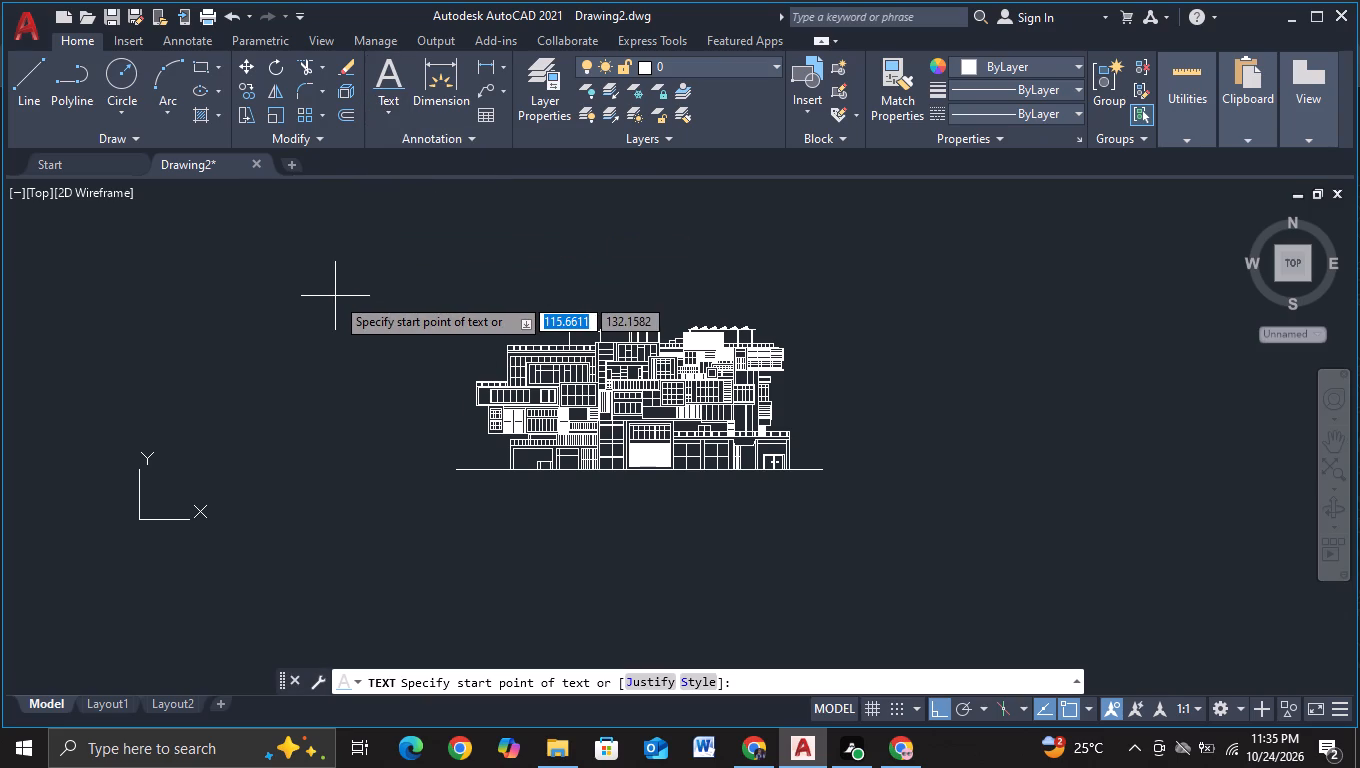
{"action": "left_click", "coordinate": [299, 214]}
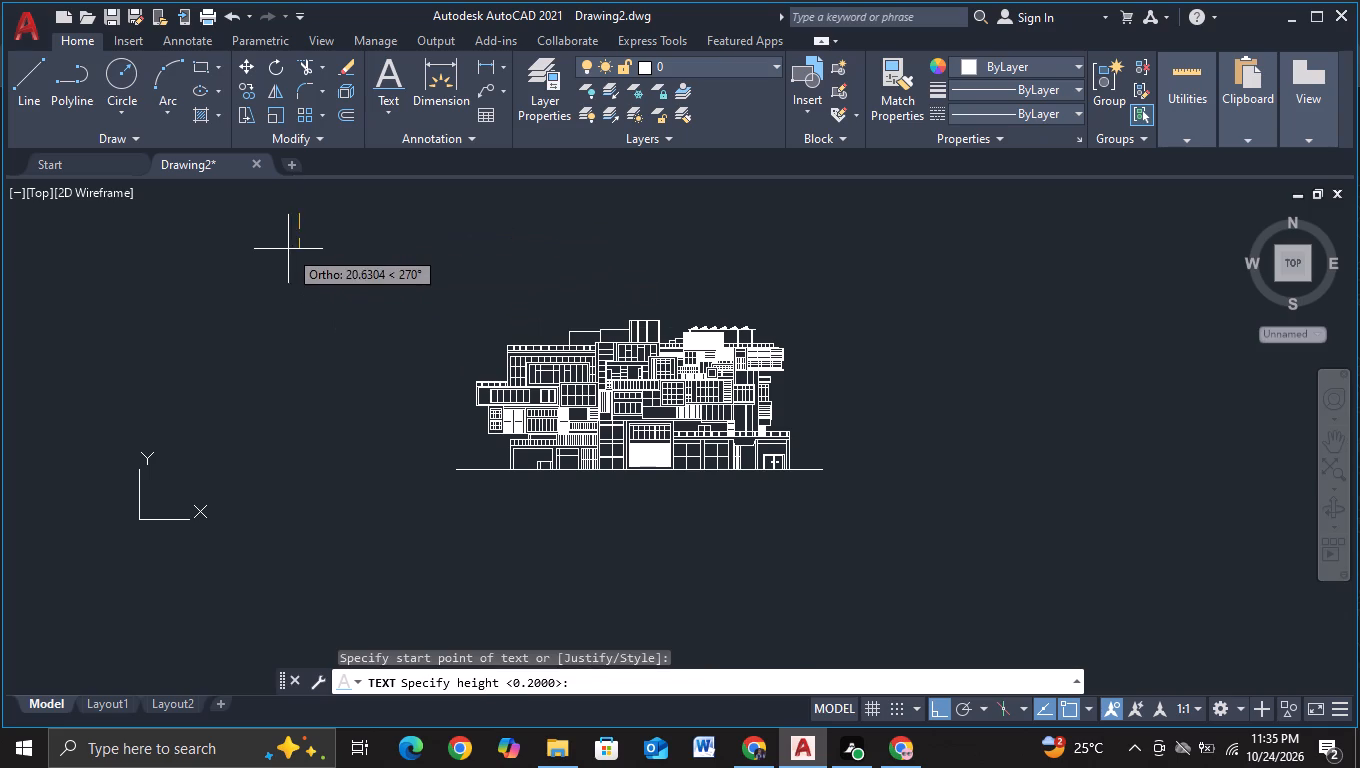
{"action": "left_click", "coordinate": [292, 241]}
{"action": "left_click", "coordinate": [312, 241]}
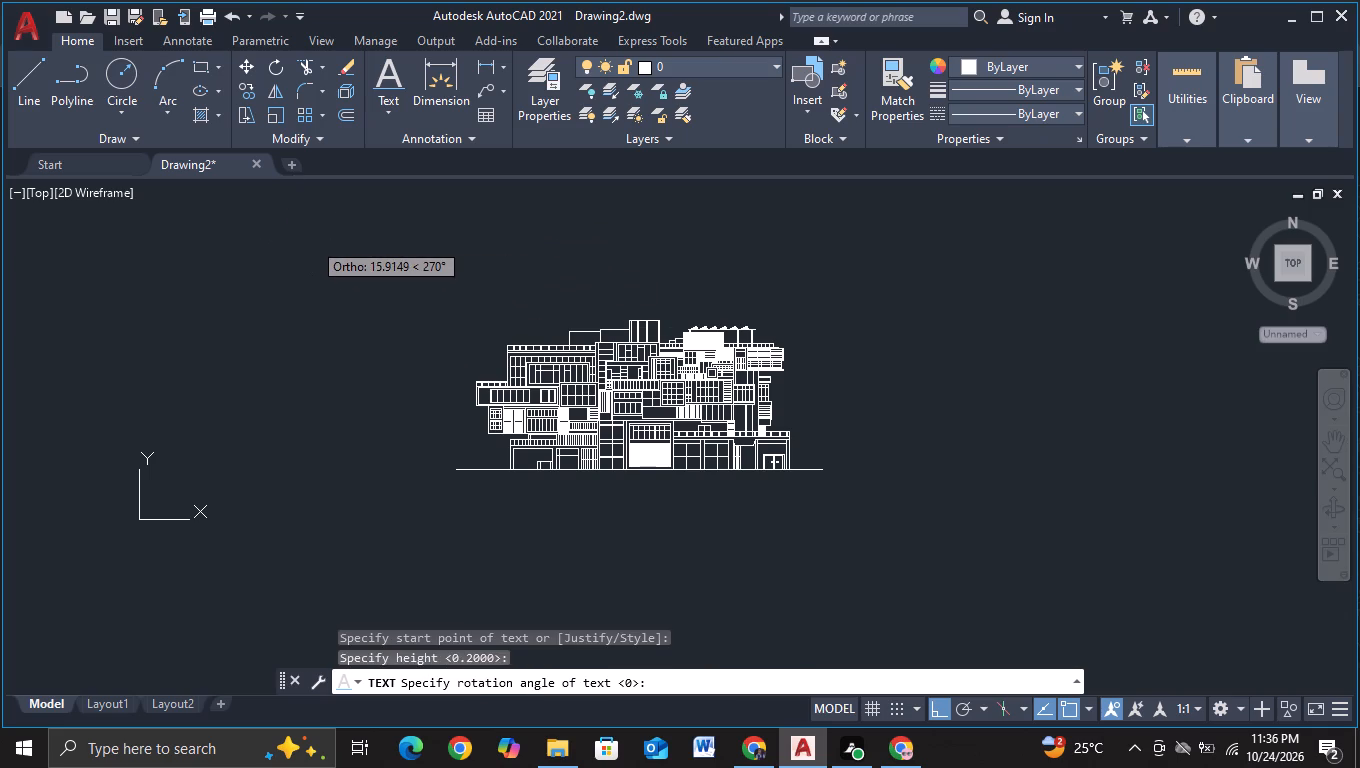
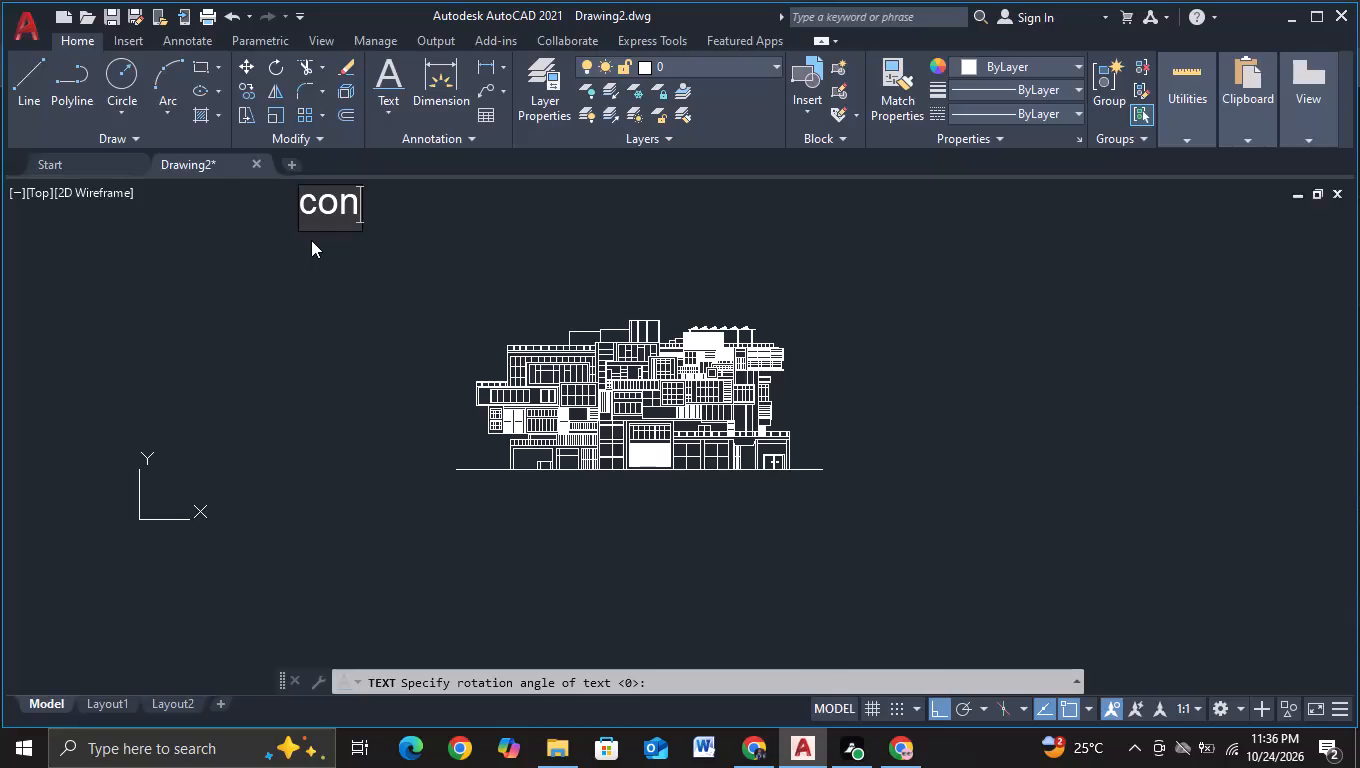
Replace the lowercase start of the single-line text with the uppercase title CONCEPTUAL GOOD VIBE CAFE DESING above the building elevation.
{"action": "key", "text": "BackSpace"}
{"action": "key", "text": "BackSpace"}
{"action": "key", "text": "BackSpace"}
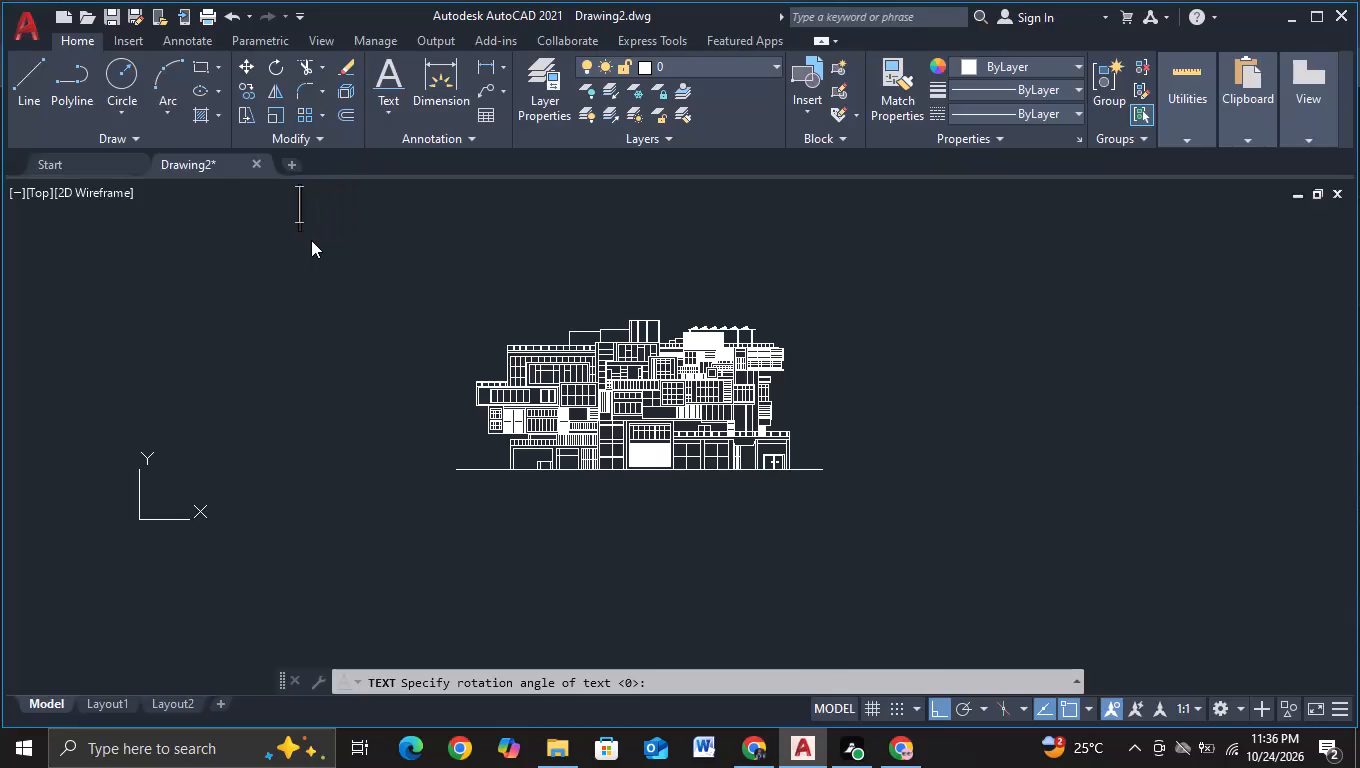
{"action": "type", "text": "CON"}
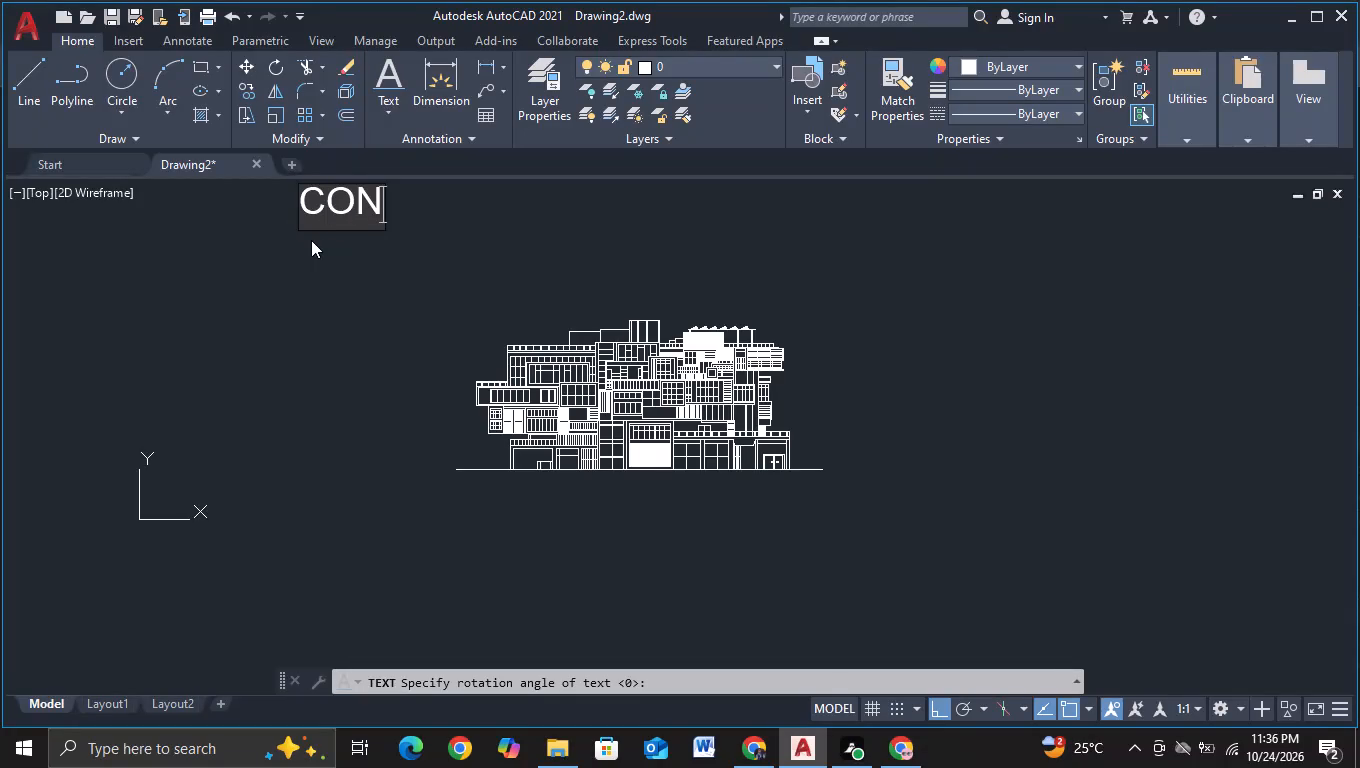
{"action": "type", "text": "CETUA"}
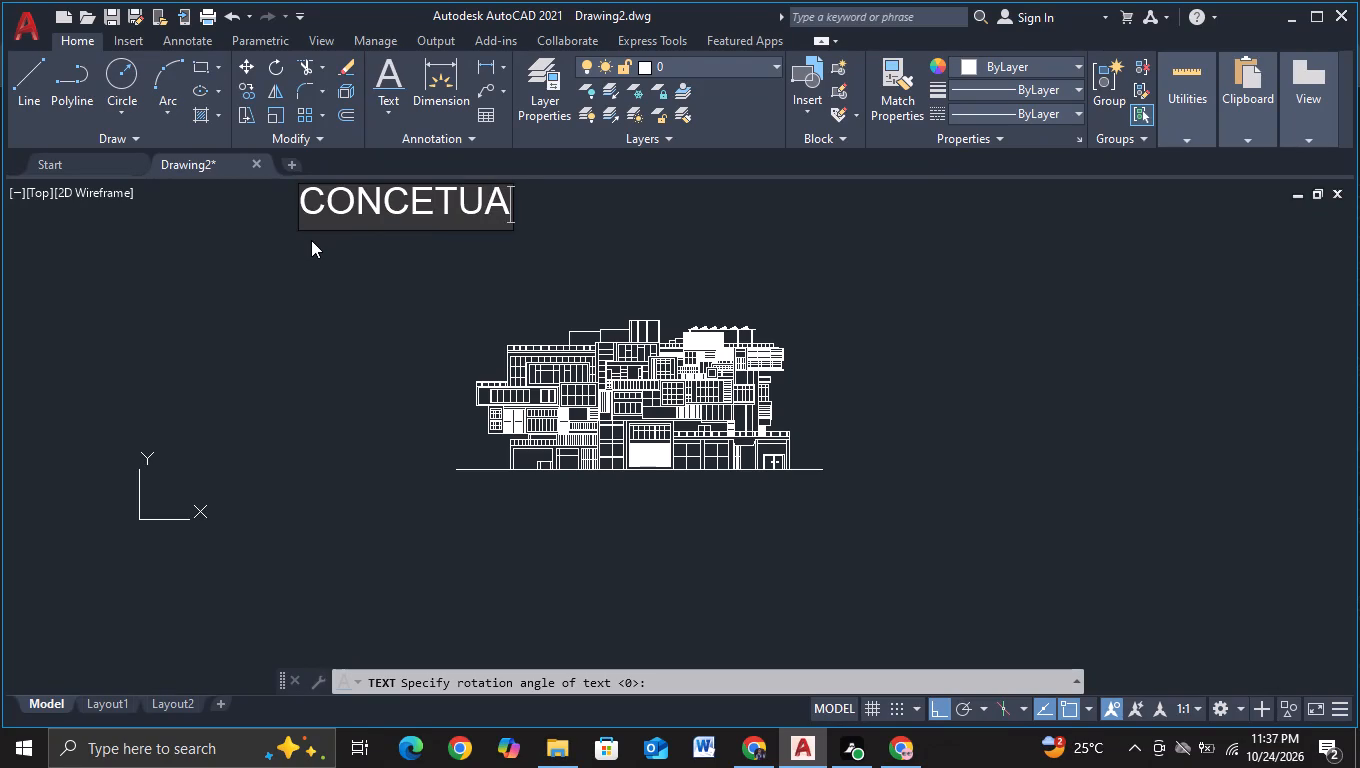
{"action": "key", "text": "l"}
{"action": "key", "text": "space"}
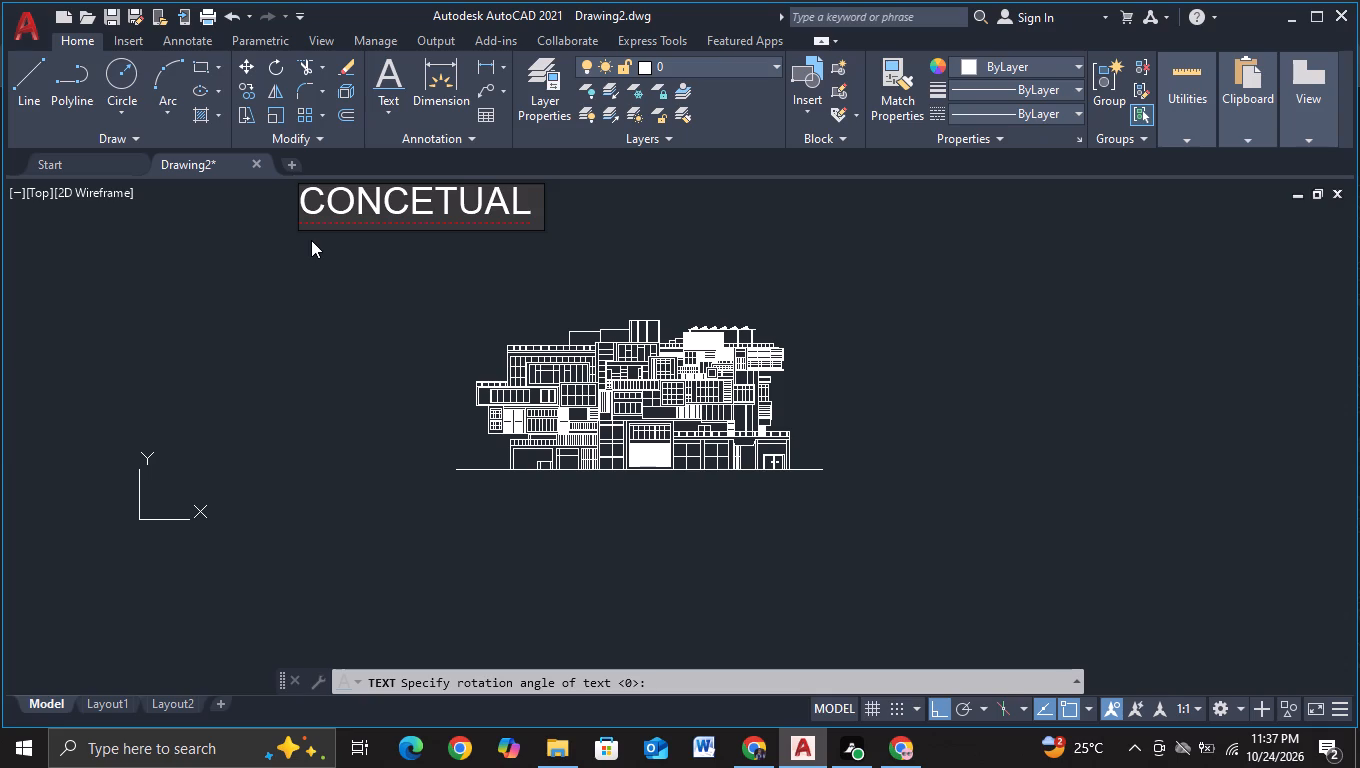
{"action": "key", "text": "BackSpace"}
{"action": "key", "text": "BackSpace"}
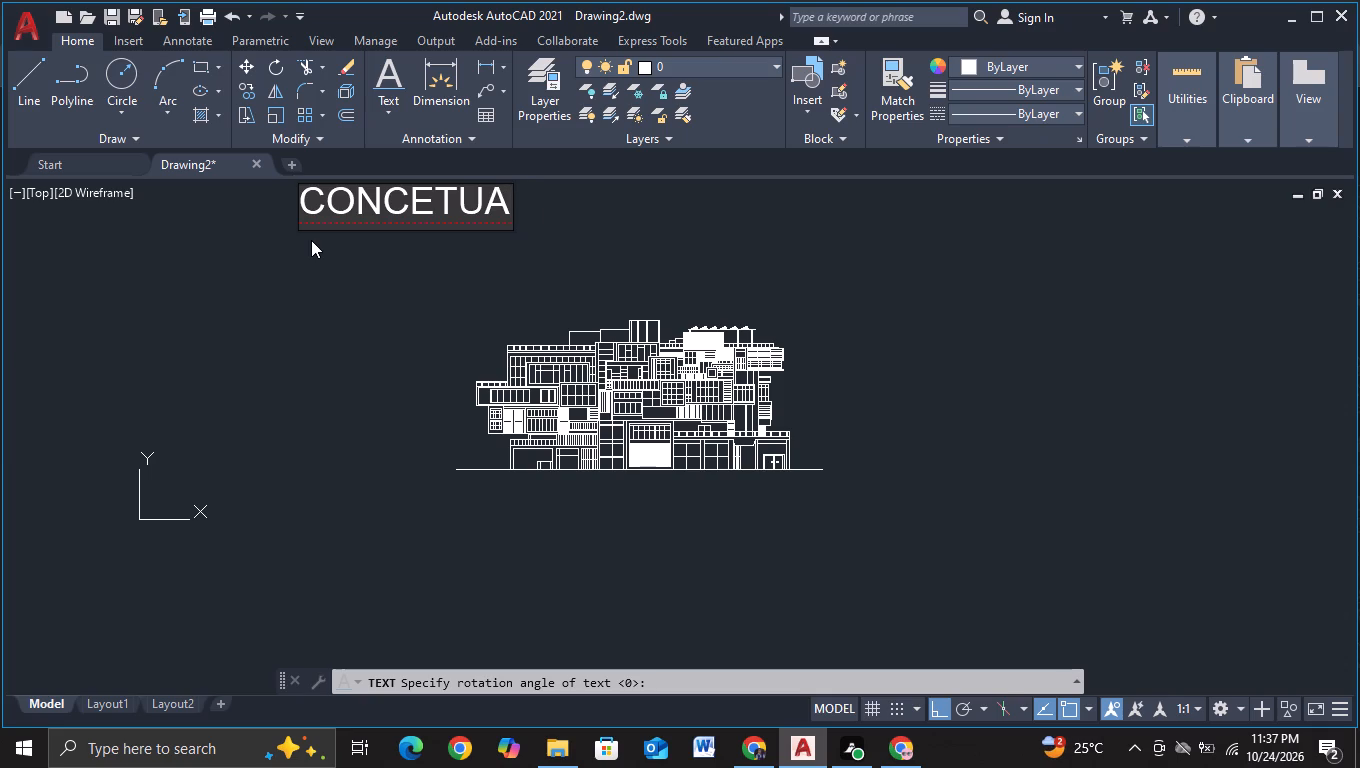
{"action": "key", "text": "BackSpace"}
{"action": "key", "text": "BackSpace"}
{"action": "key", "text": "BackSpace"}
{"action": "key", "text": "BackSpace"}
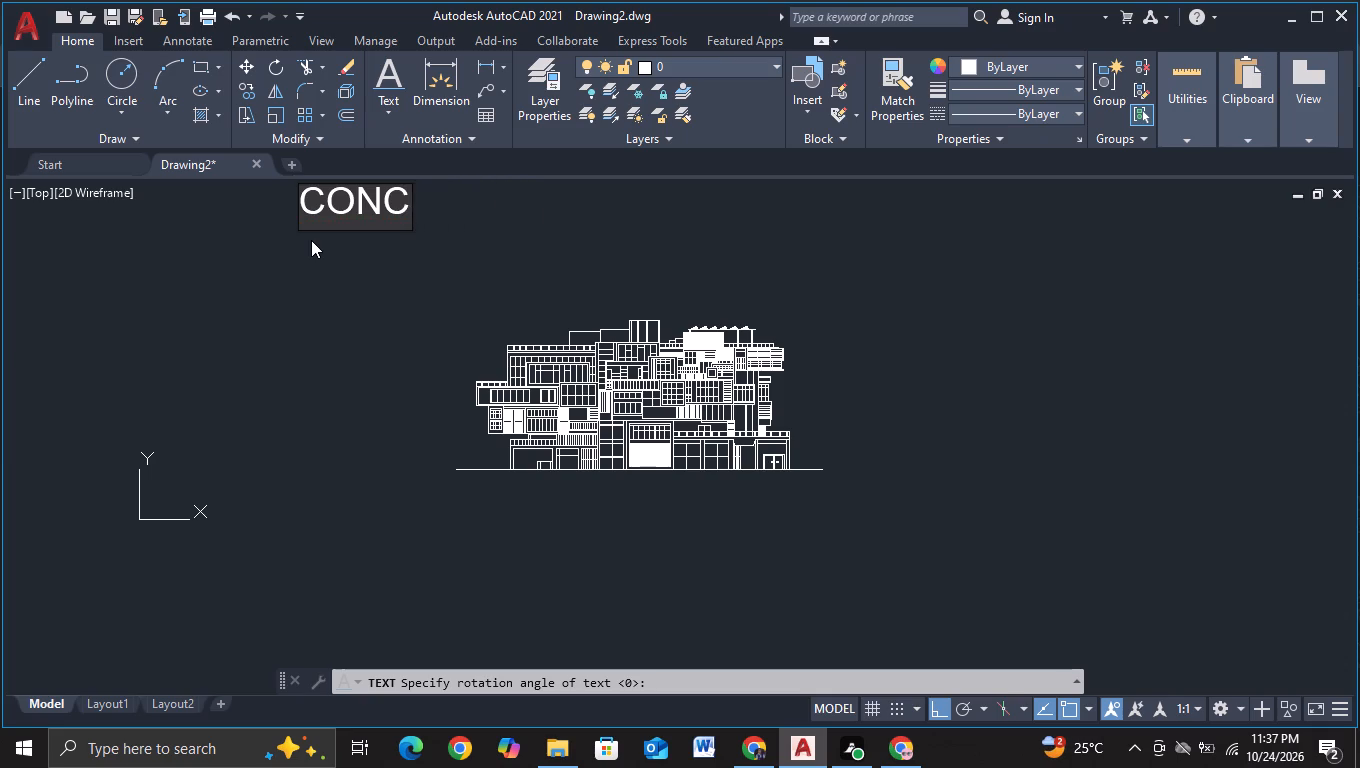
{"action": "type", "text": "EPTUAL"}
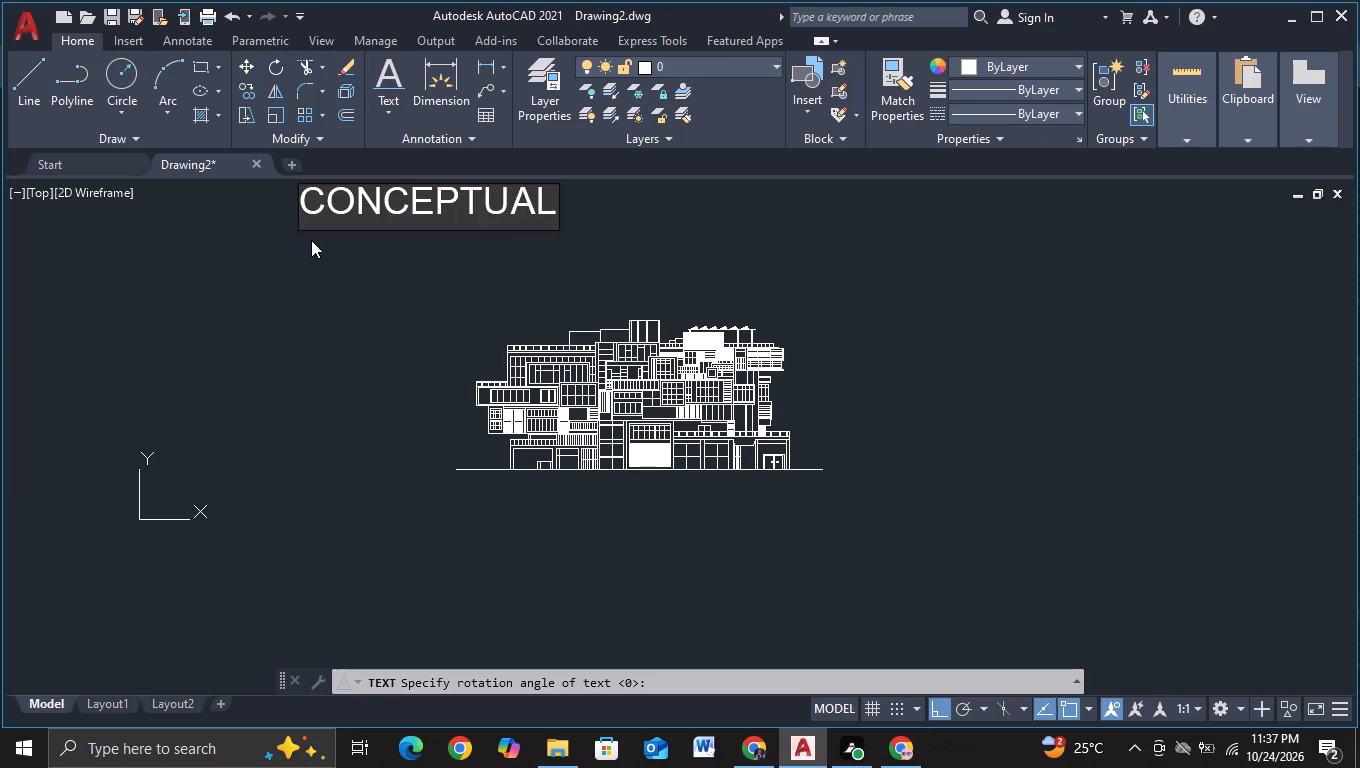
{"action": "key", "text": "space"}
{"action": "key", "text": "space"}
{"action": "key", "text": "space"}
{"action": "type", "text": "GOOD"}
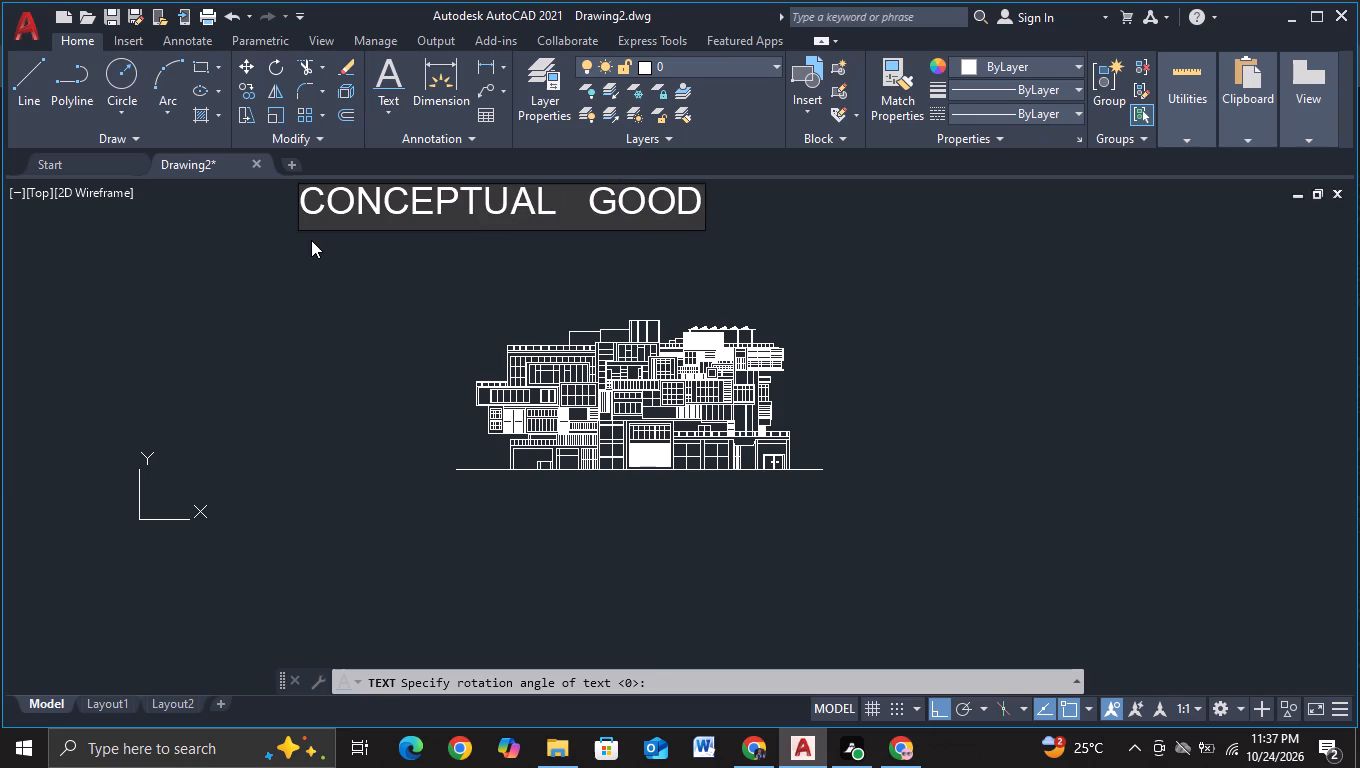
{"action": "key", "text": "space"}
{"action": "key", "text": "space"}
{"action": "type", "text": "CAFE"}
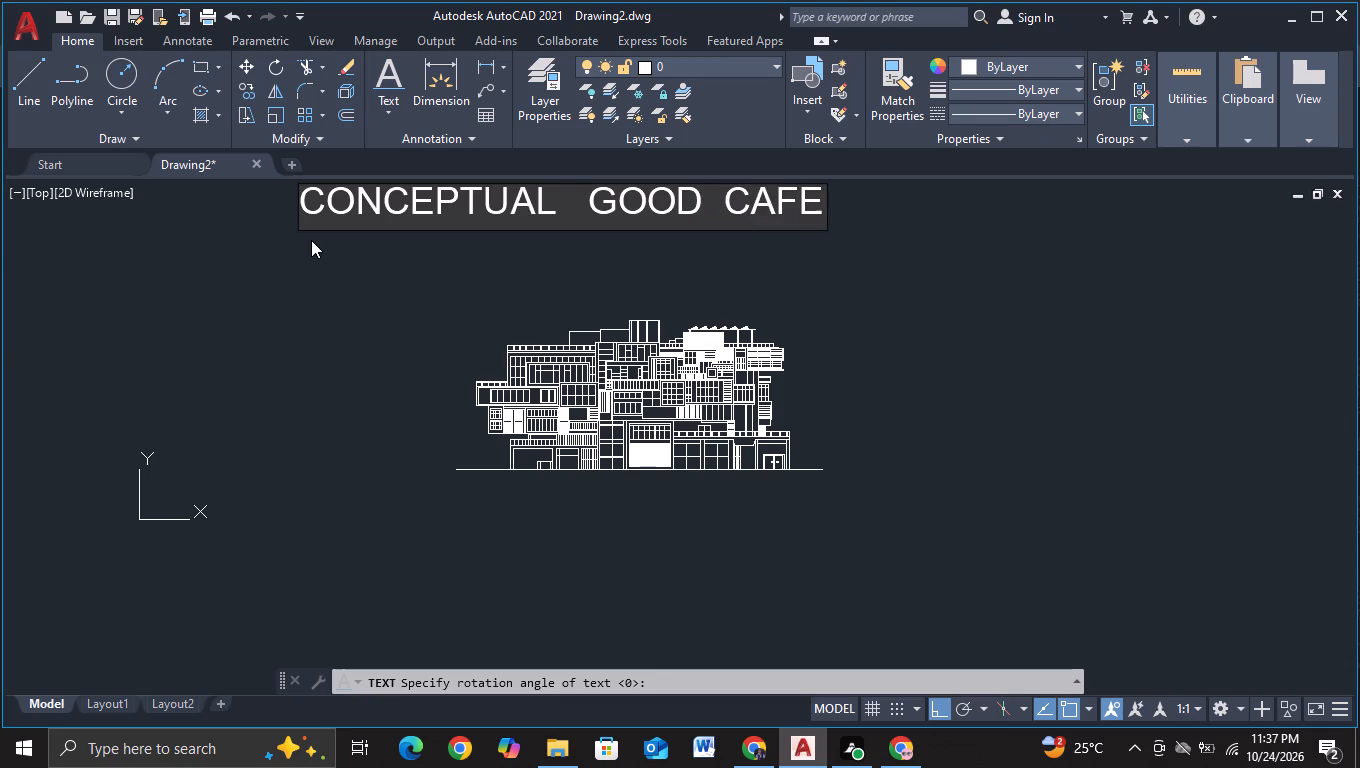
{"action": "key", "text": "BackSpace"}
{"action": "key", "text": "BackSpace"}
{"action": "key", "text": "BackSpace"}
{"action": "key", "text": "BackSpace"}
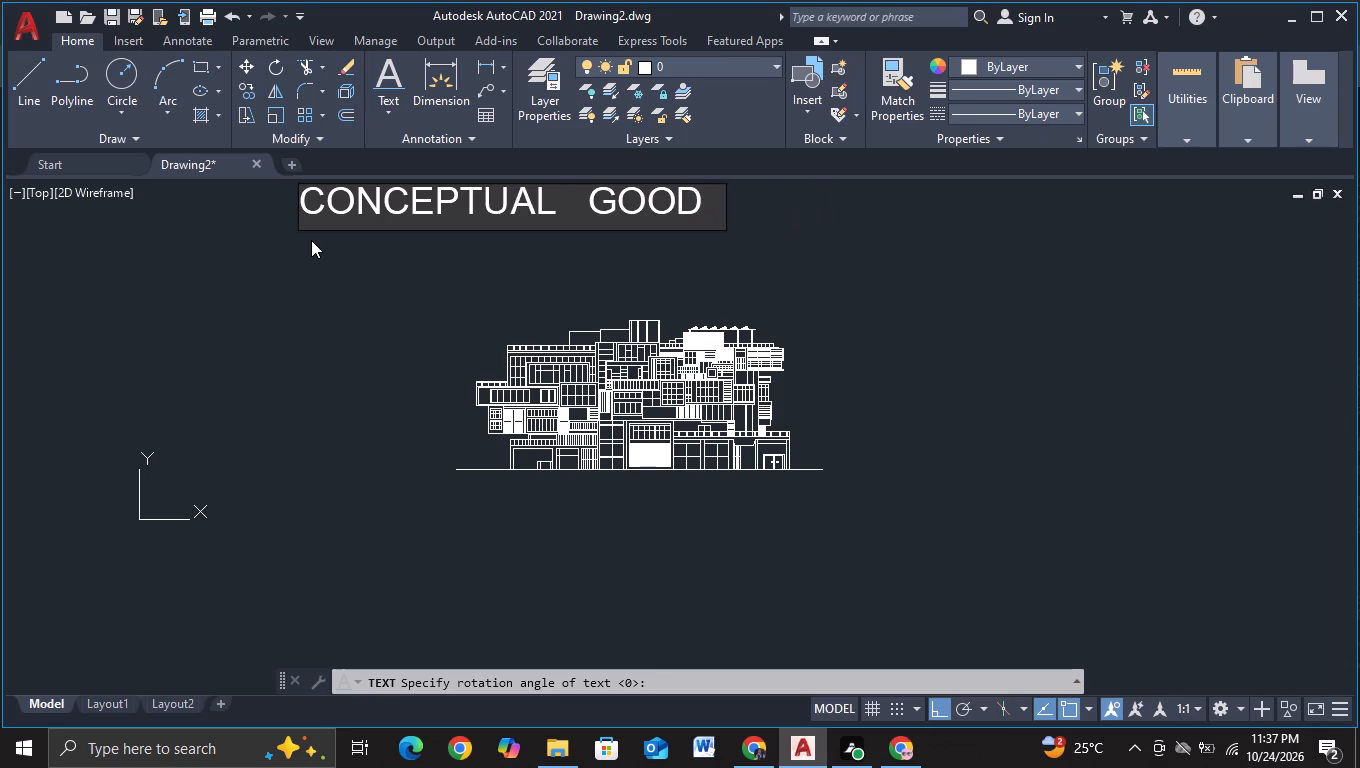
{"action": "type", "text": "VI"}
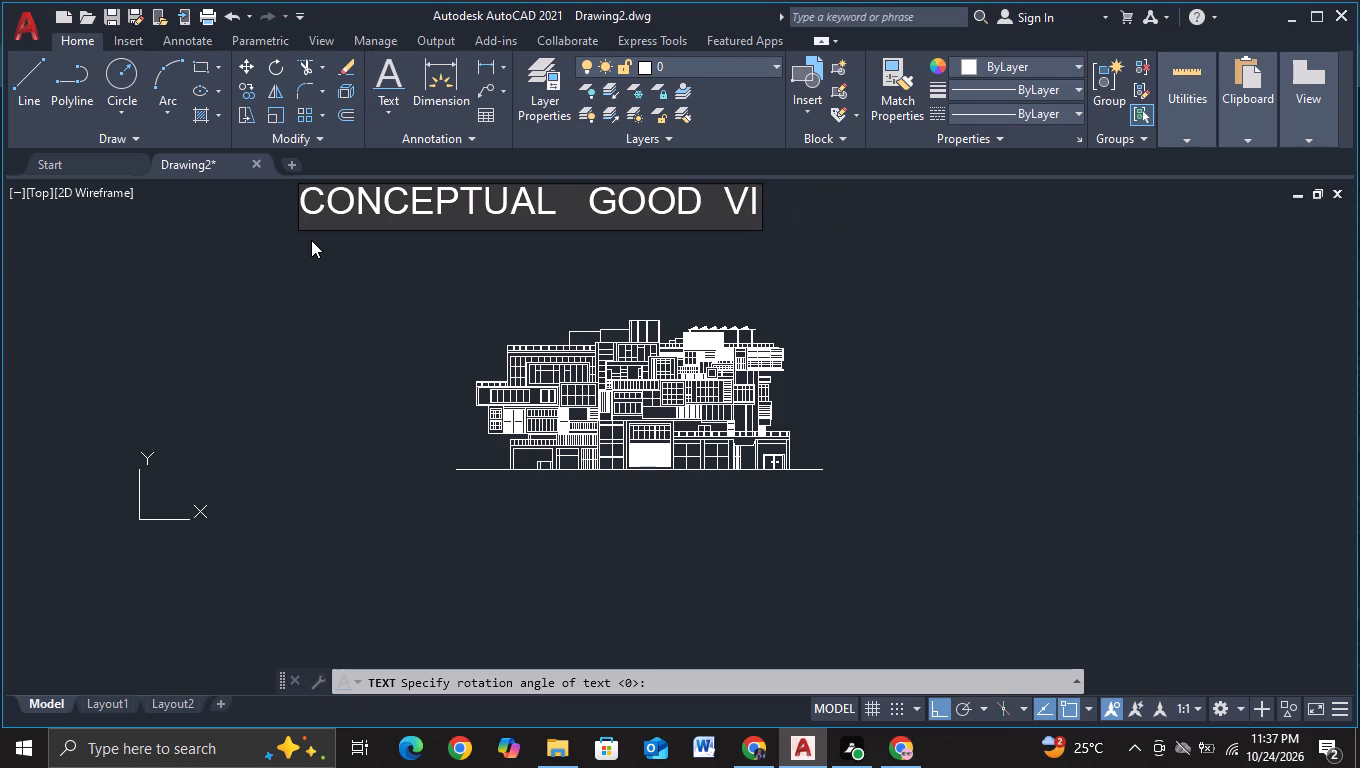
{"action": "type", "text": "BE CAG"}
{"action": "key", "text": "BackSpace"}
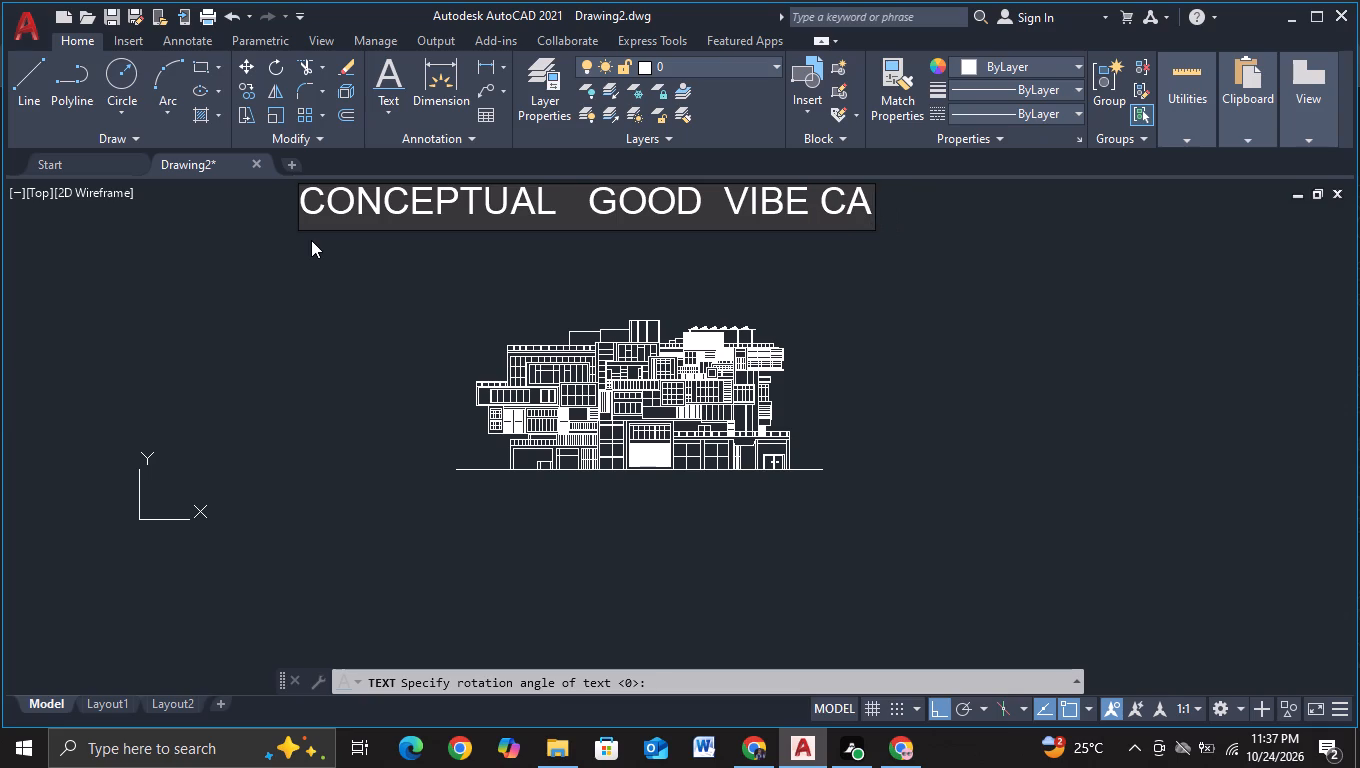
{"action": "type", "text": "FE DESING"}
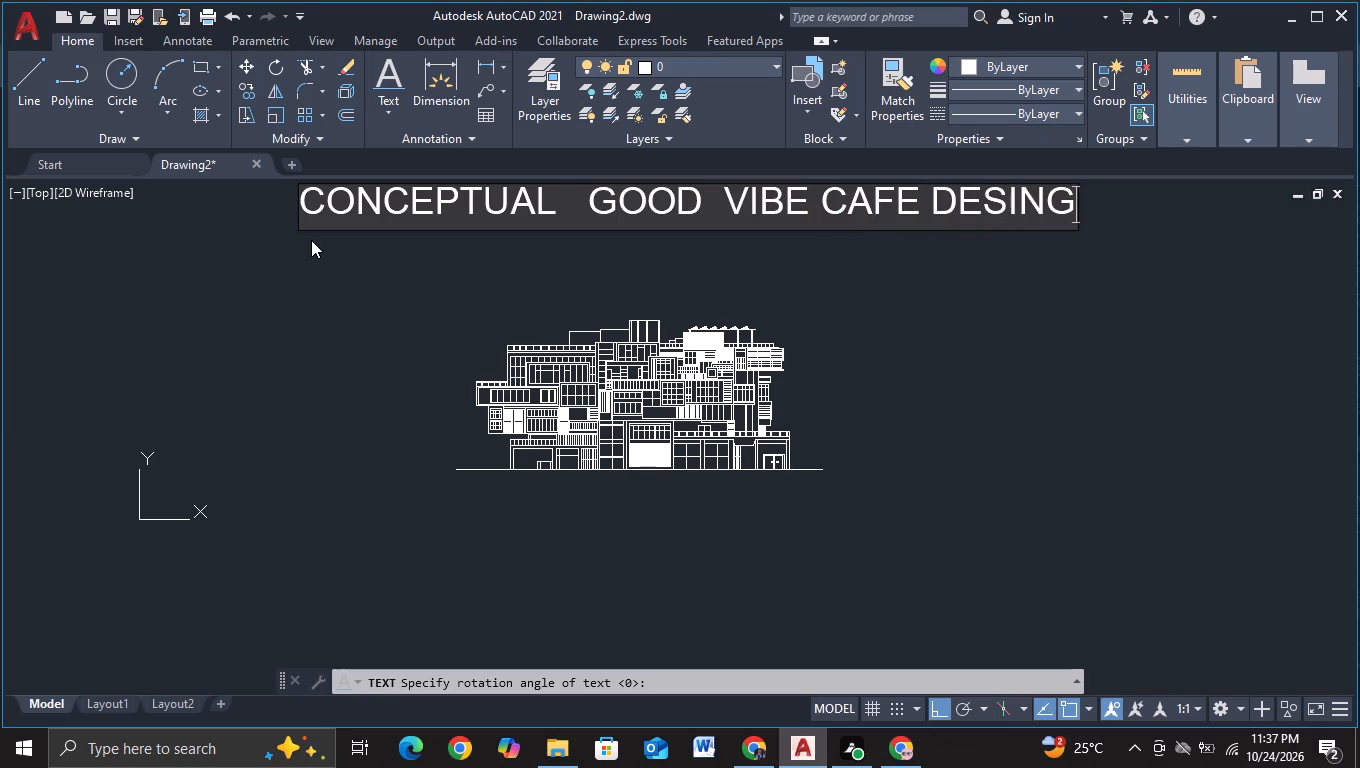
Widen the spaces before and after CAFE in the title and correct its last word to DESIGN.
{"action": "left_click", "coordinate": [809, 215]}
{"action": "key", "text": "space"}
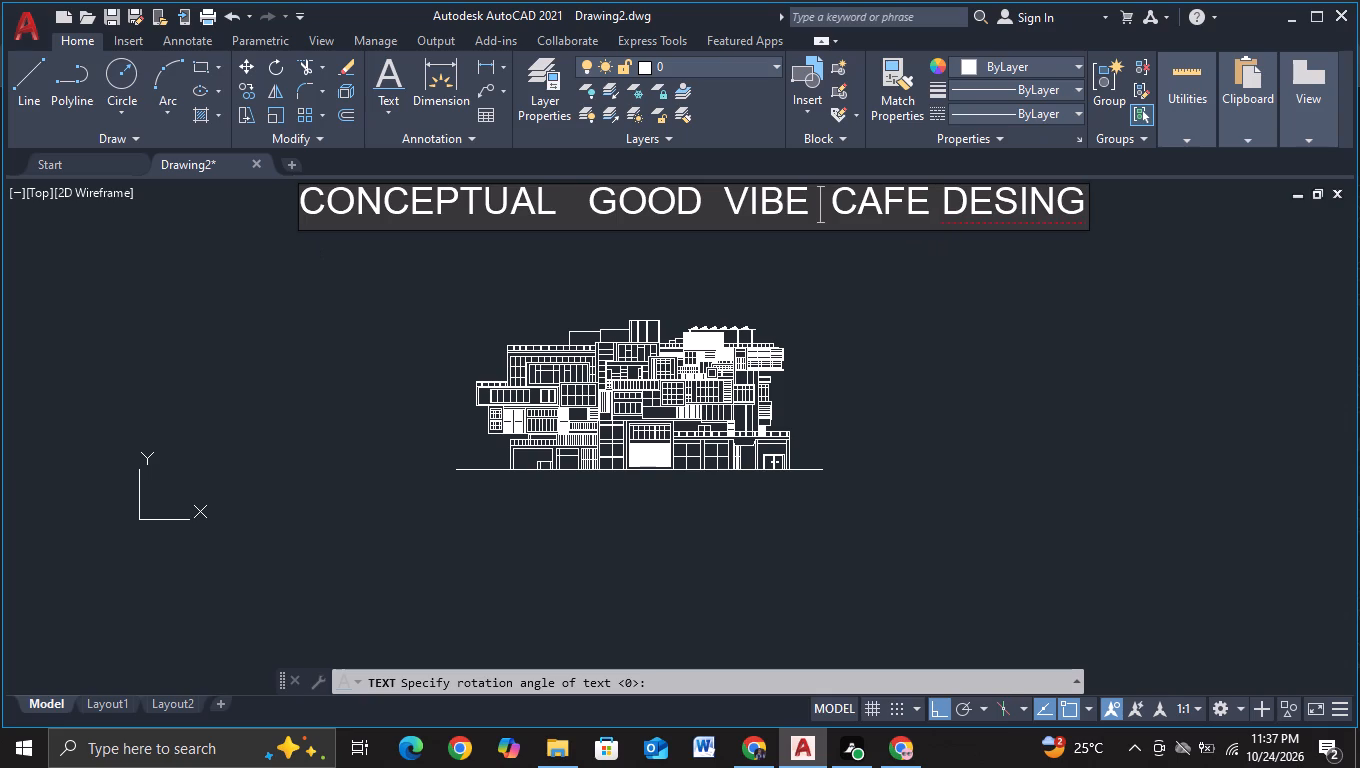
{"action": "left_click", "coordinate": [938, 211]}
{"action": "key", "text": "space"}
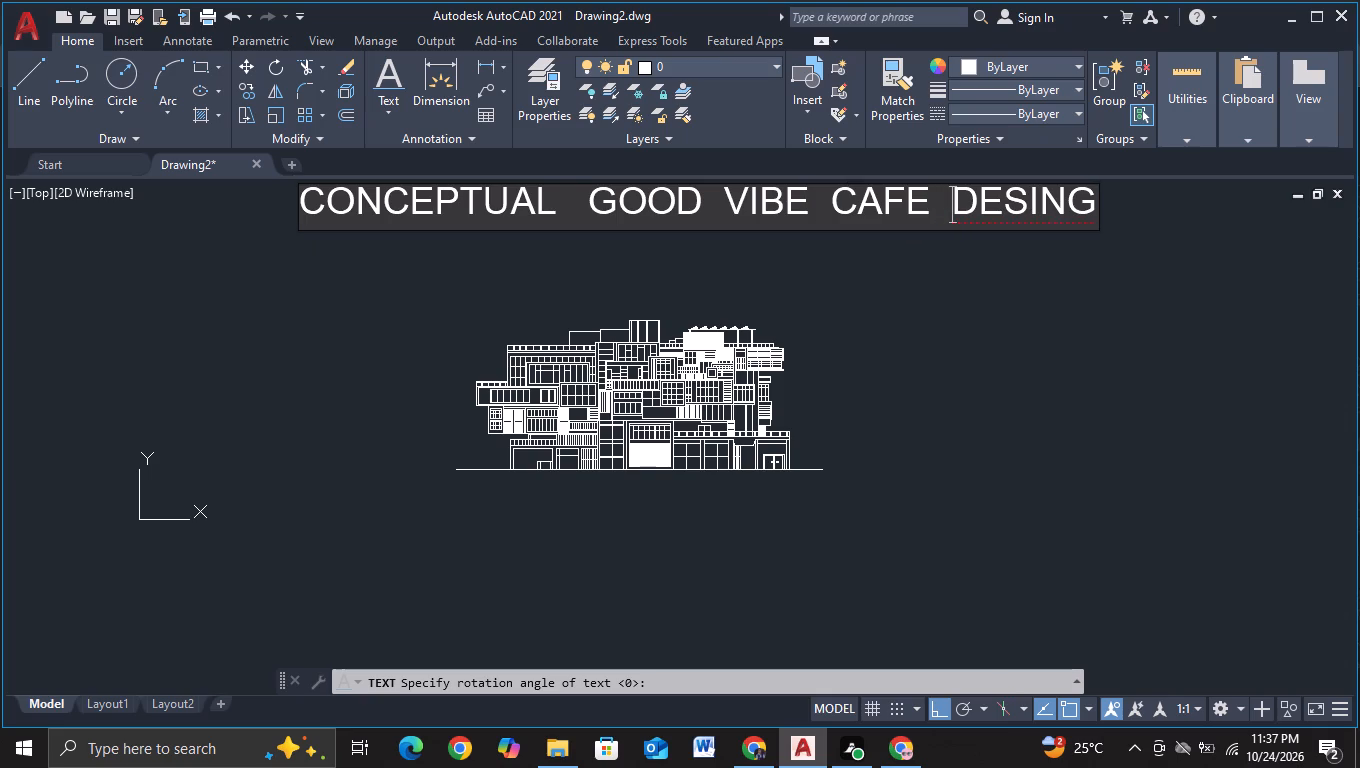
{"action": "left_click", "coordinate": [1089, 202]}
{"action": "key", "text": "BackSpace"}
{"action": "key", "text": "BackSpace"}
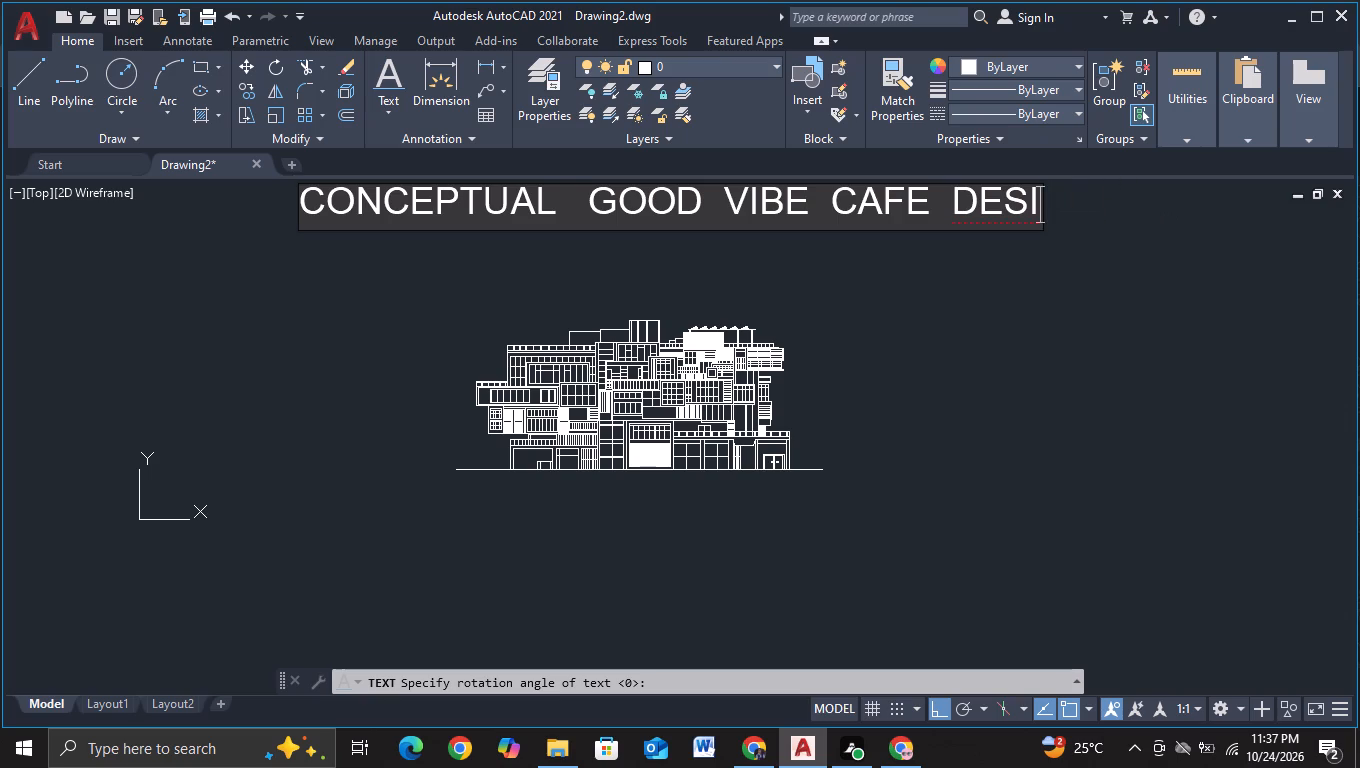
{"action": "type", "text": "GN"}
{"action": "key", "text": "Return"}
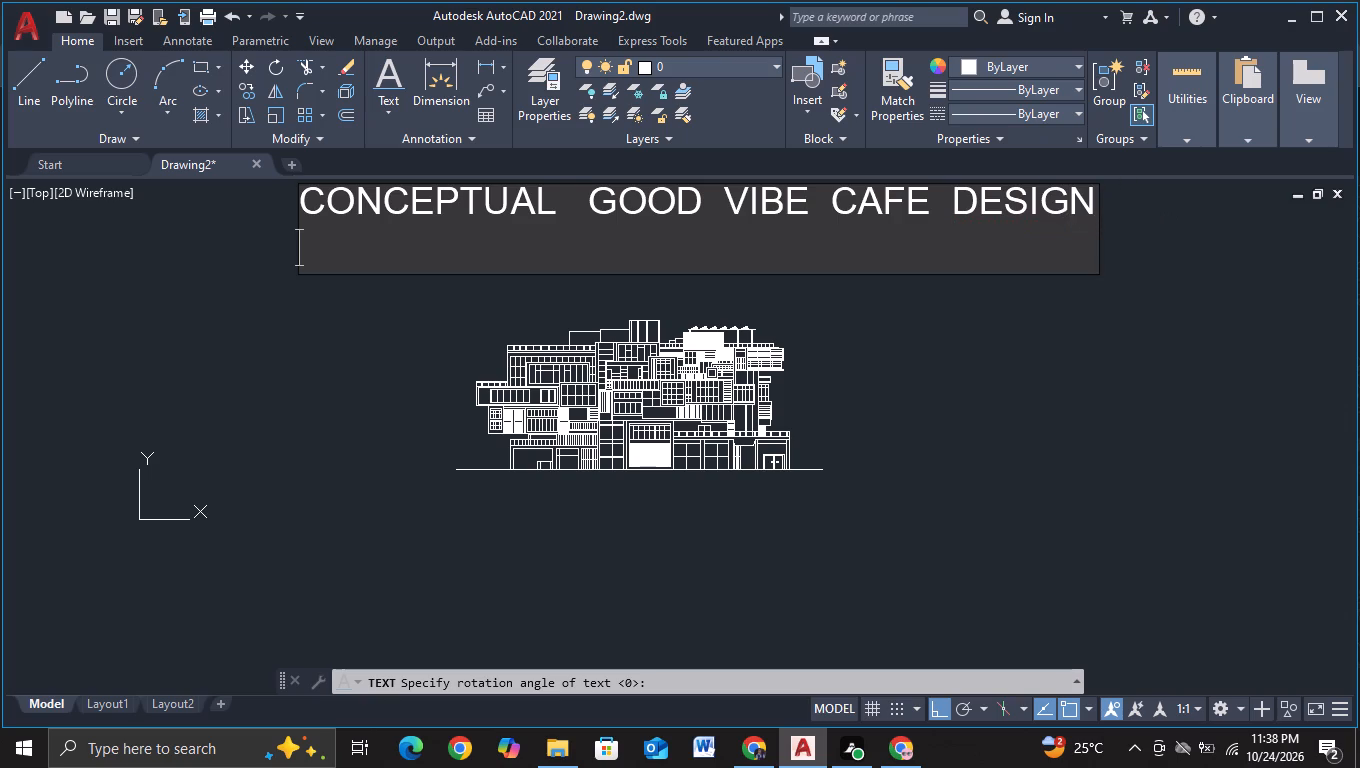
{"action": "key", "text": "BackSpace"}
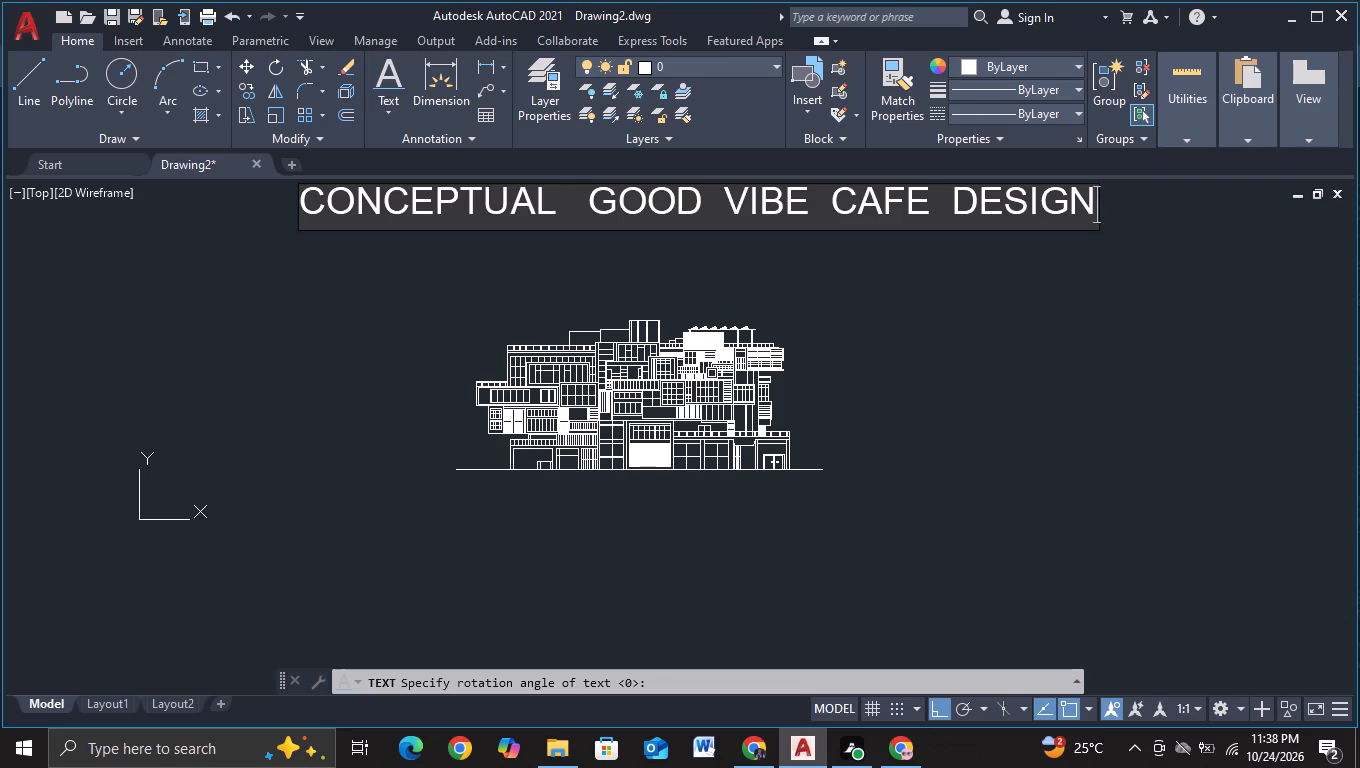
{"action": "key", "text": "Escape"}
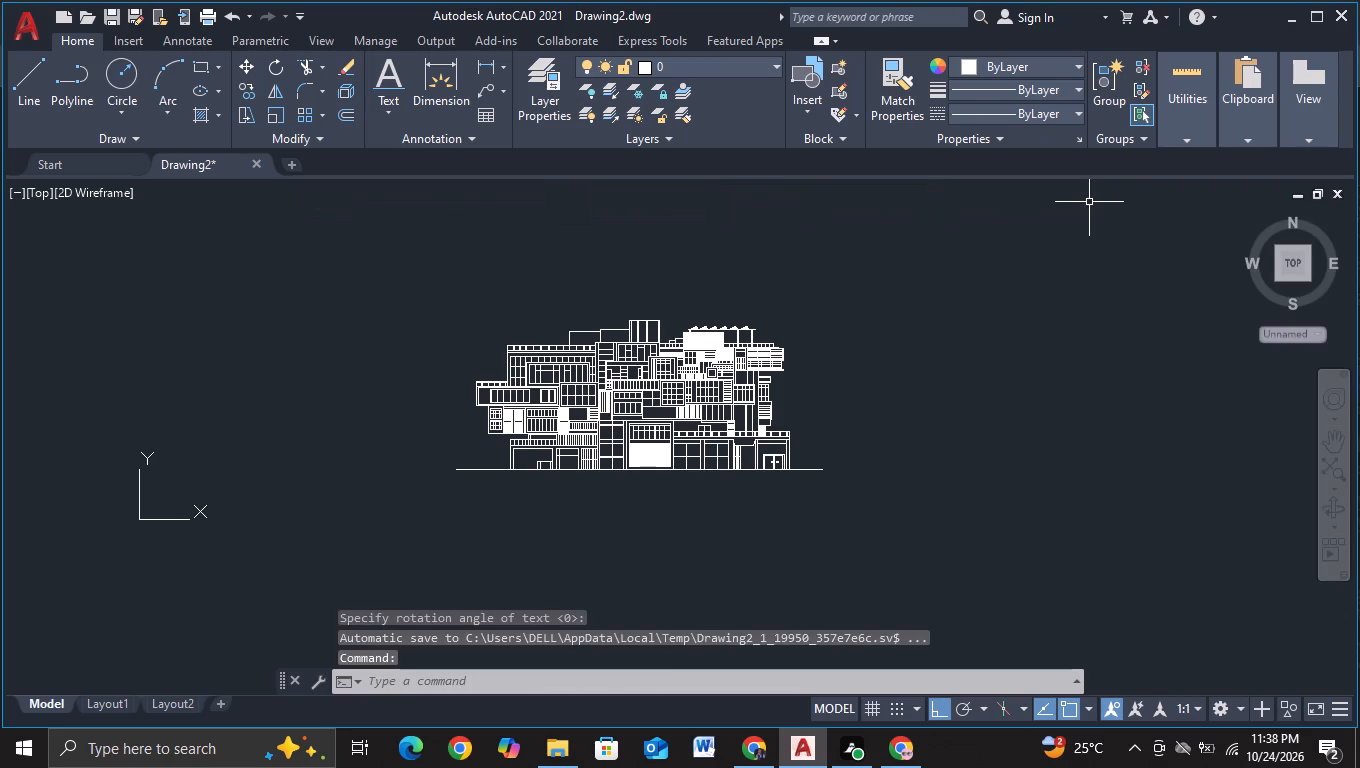
Add the single-line text CONCEPTUAL GOOD VIBE CAFE DESIGN beside the building elevation, with wide word spacing and a 270° rotation.
{"action": "scroll", "coordinate": [1058, 305], "scroll_direction": "down", "scroll_amount": 2}
{"action": "scroll", "coordinate": [1058, 305], "scroll_direction": "up", "scroll_amount": 1}
{"action": "middle_click_drag", "start_coordinate": [999, 277], "coordinate": [1013, 376]}
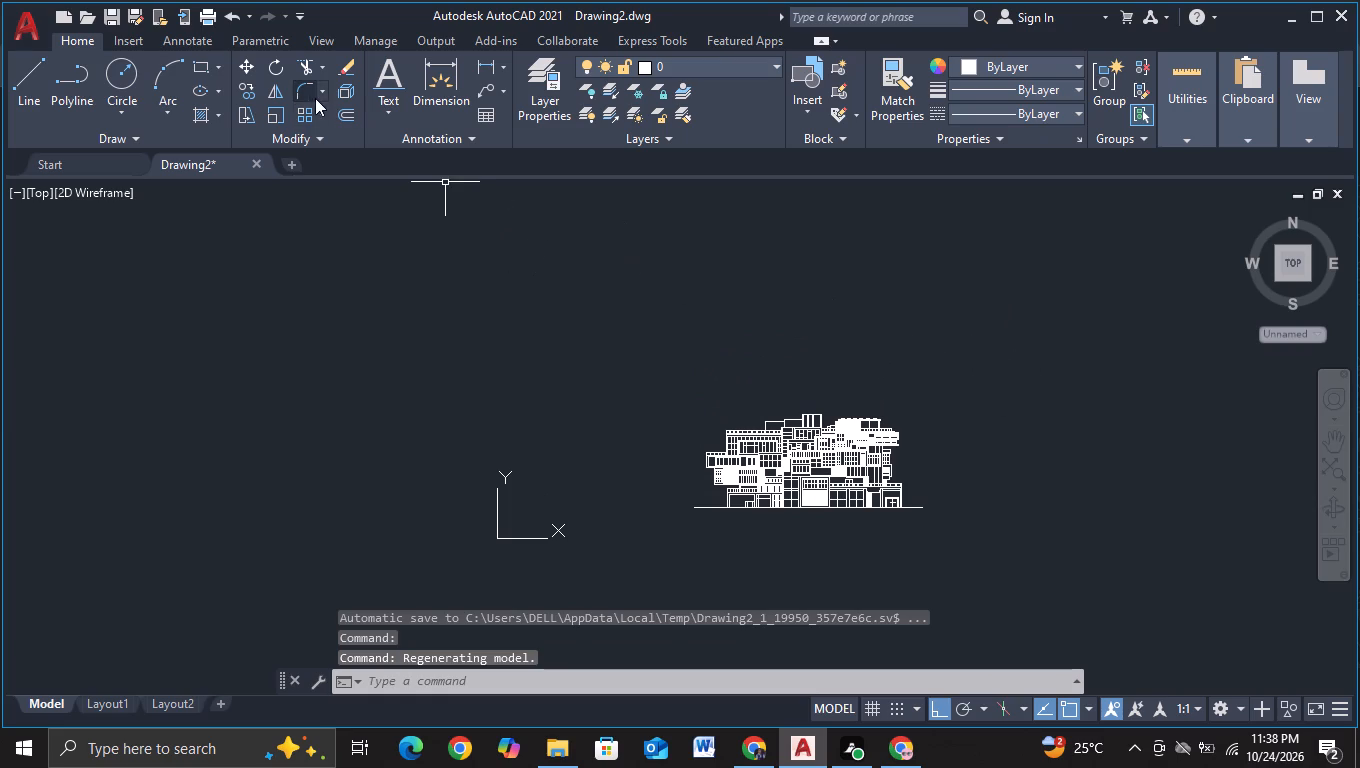
{"action": "left_click", "coordinate": [383, 106]}
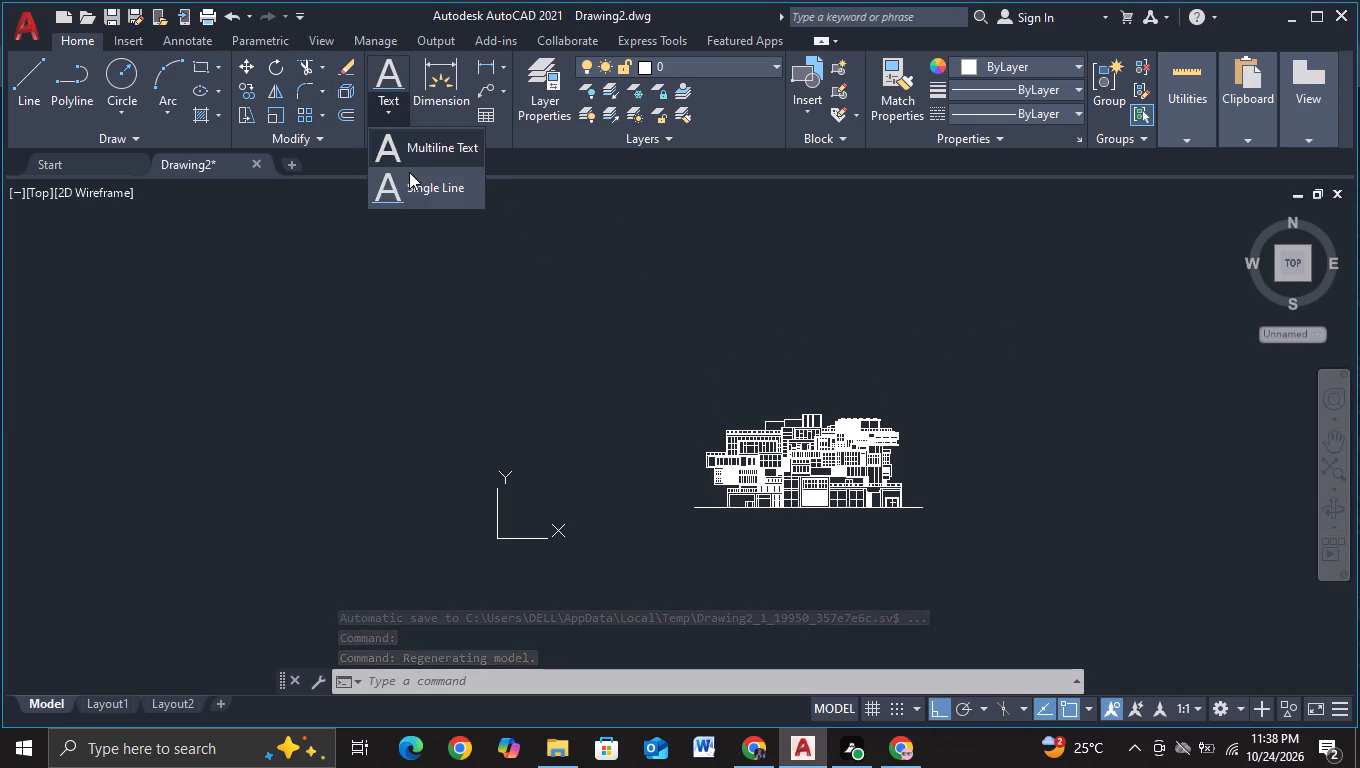
{"action": "left_click", "coordinate": [409, 188]}
{"action": "left_click", "coordinate": [406, 200]}
{"action": "left_click", "coordinate": [411, 226]}
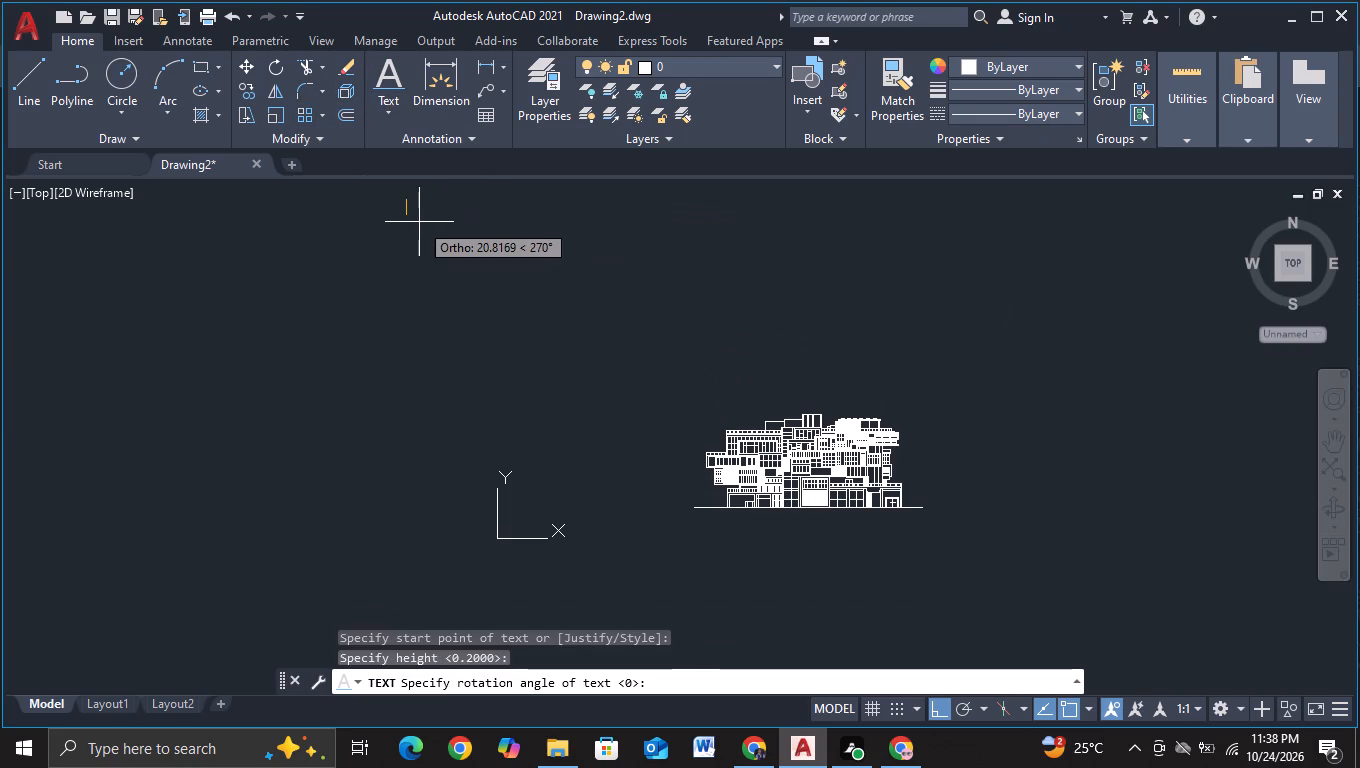
{"action": "left_click", "coordinate": [419, 222]}
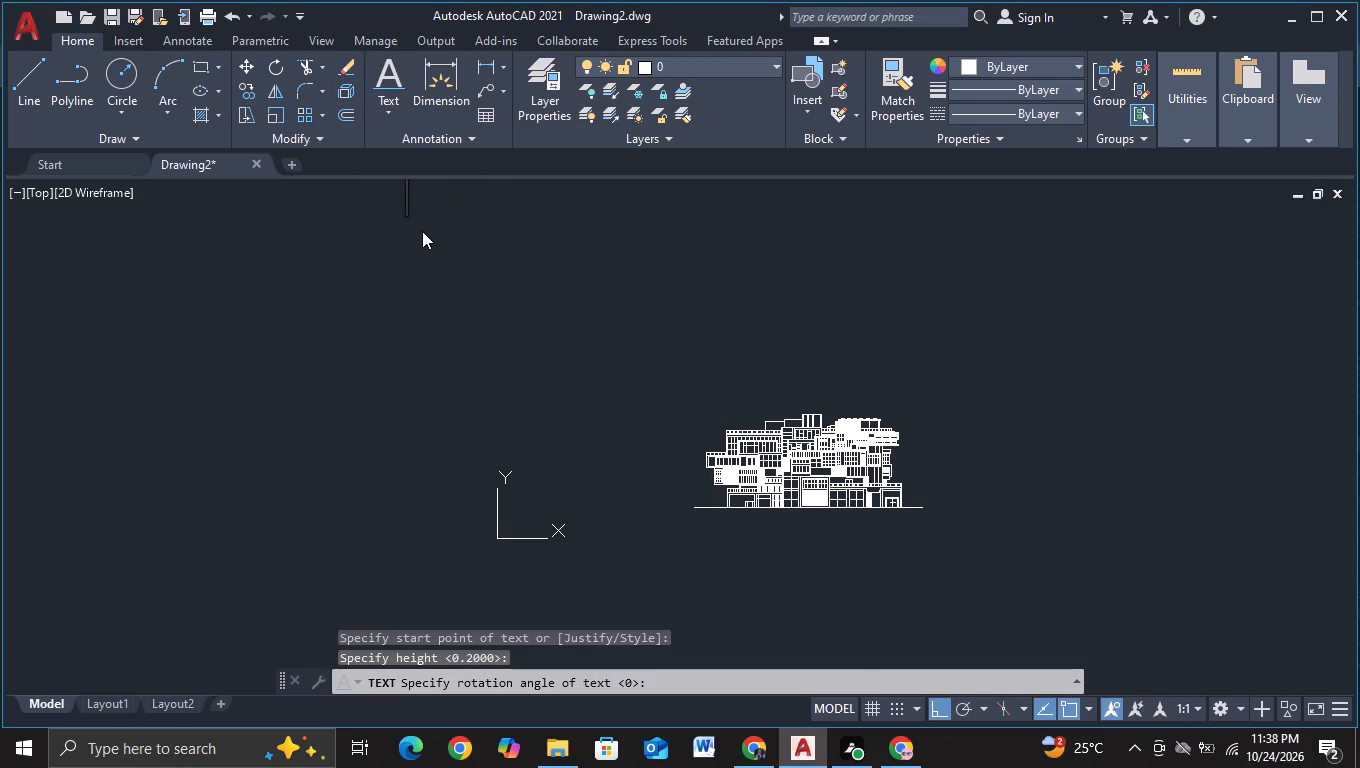
{"action": "type", "text": "CONCEPTUAL"}
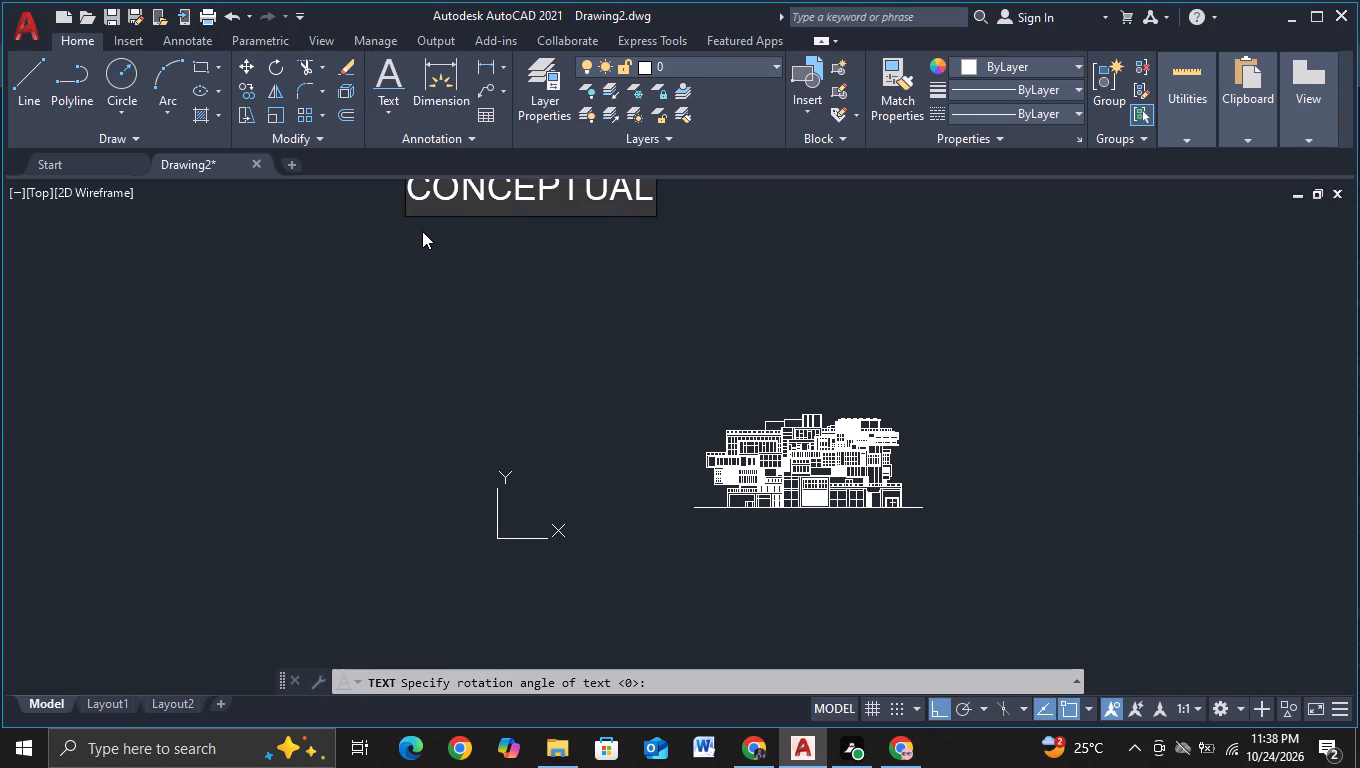
{"action": "key", "text": "space"}
{"action": "key", "text": "space"}
{"action": "key", "text": "space"}
{"action": "key", "text": "space"}
{"action": "type", "text": "GOOD VIBE V"}
{"action": "key", "text": "BackSpace"}
{"action": "type", "text": "CAFE"}
{"action": "key", "text": "space"}
{"action": "key", "text": "space"}
{"action": "key", "text": "space"}
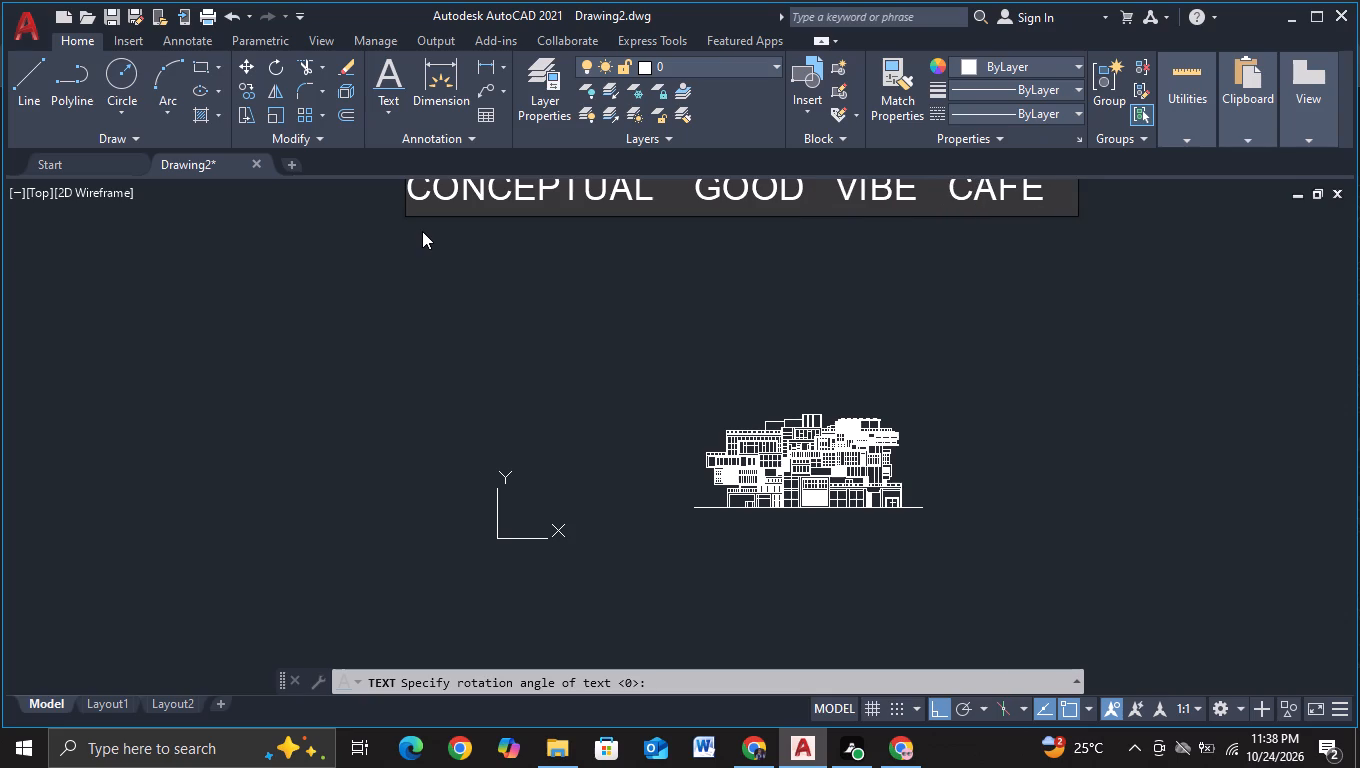
{"action": "type", "text": "DESI"}
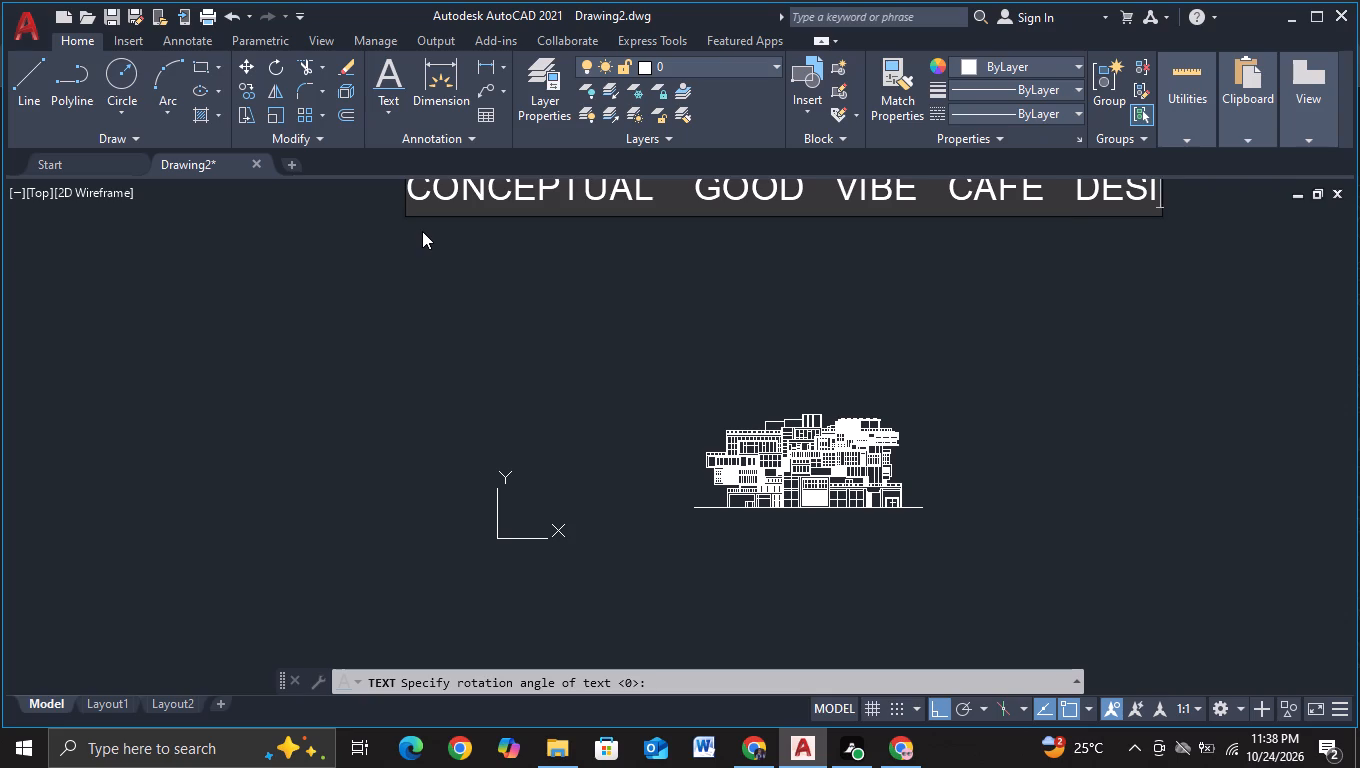
{"action": "type", "text": "GN"}
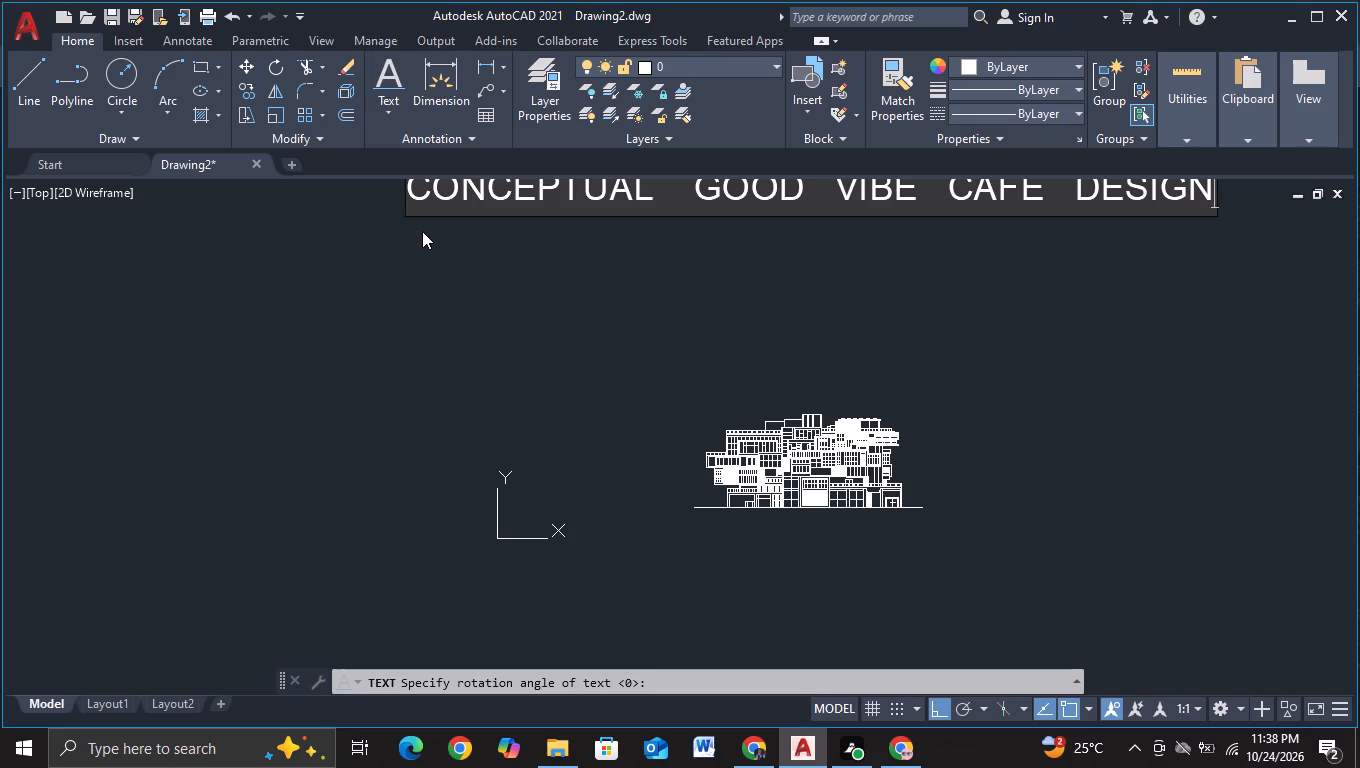
{"action": "key", "text": "Return"}
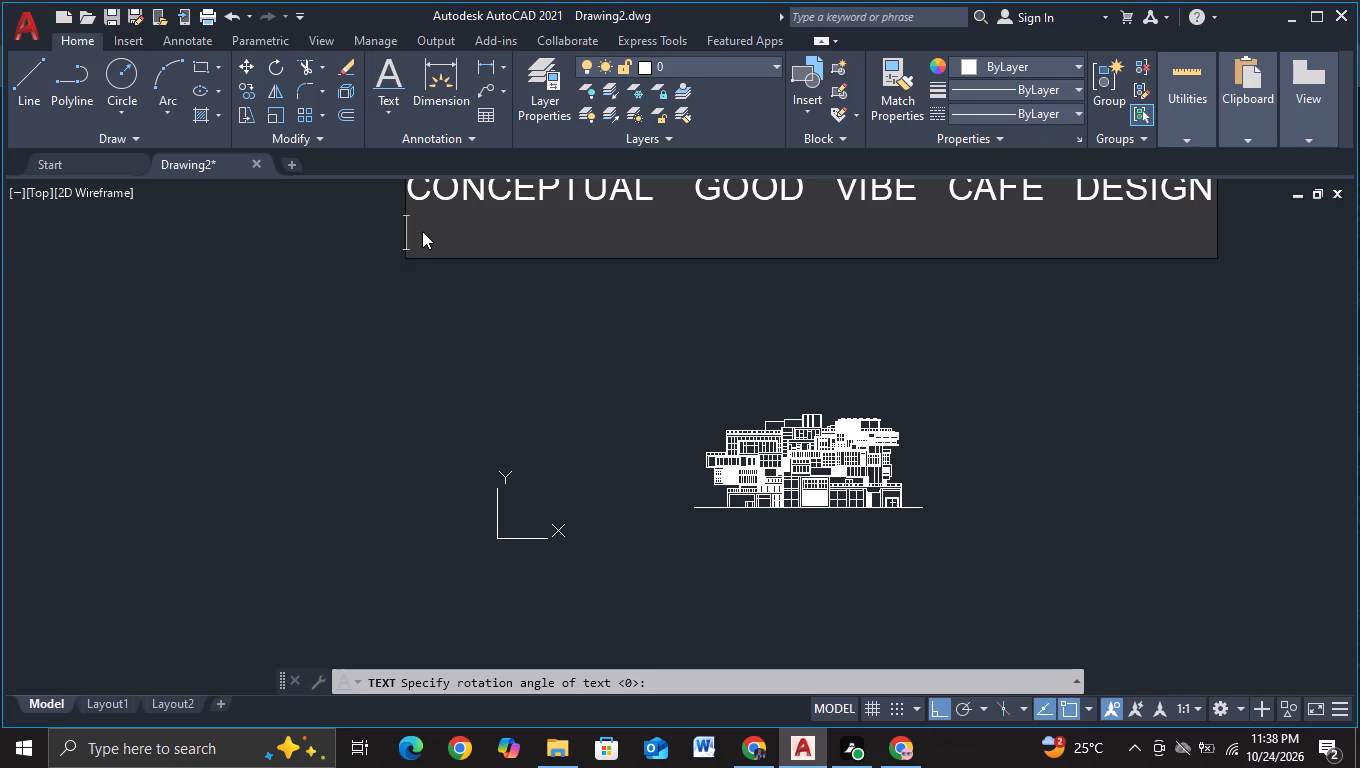
{"action": "key", "text": "Return"}
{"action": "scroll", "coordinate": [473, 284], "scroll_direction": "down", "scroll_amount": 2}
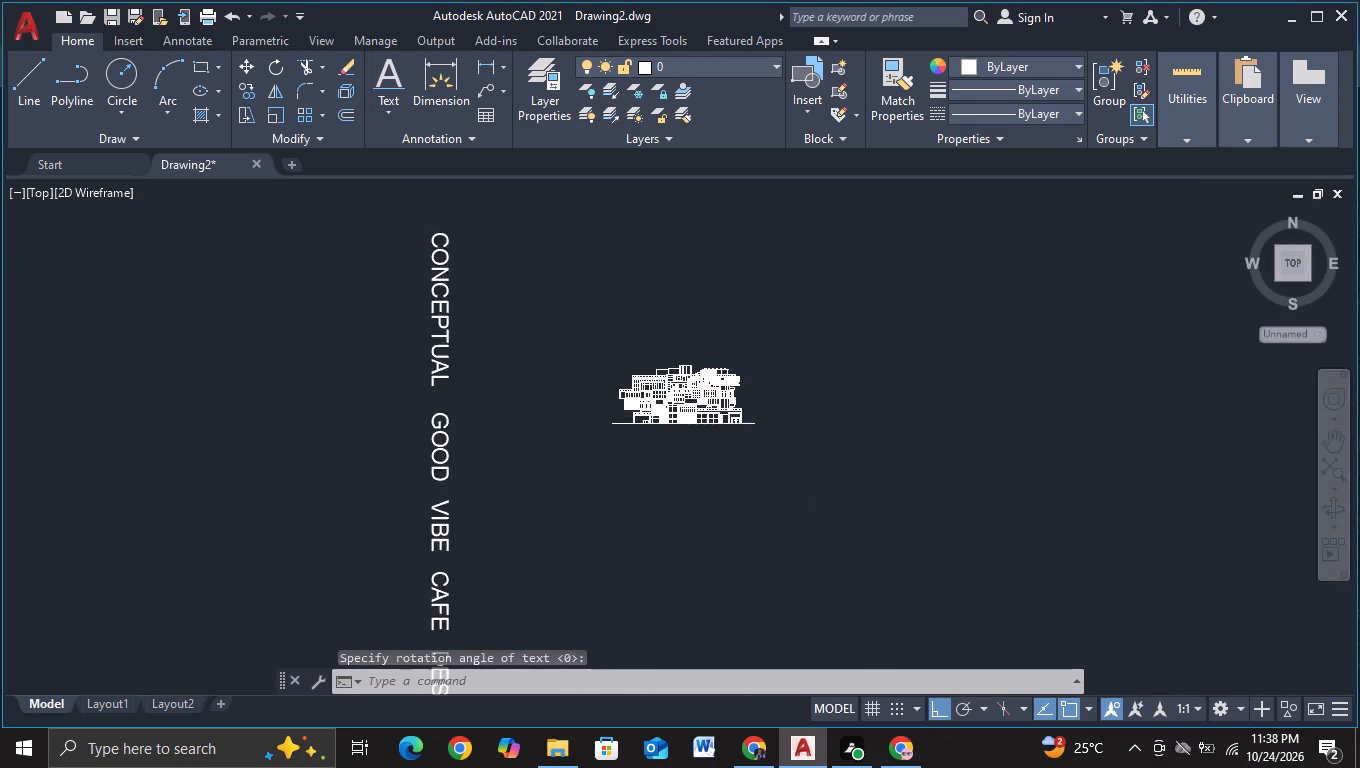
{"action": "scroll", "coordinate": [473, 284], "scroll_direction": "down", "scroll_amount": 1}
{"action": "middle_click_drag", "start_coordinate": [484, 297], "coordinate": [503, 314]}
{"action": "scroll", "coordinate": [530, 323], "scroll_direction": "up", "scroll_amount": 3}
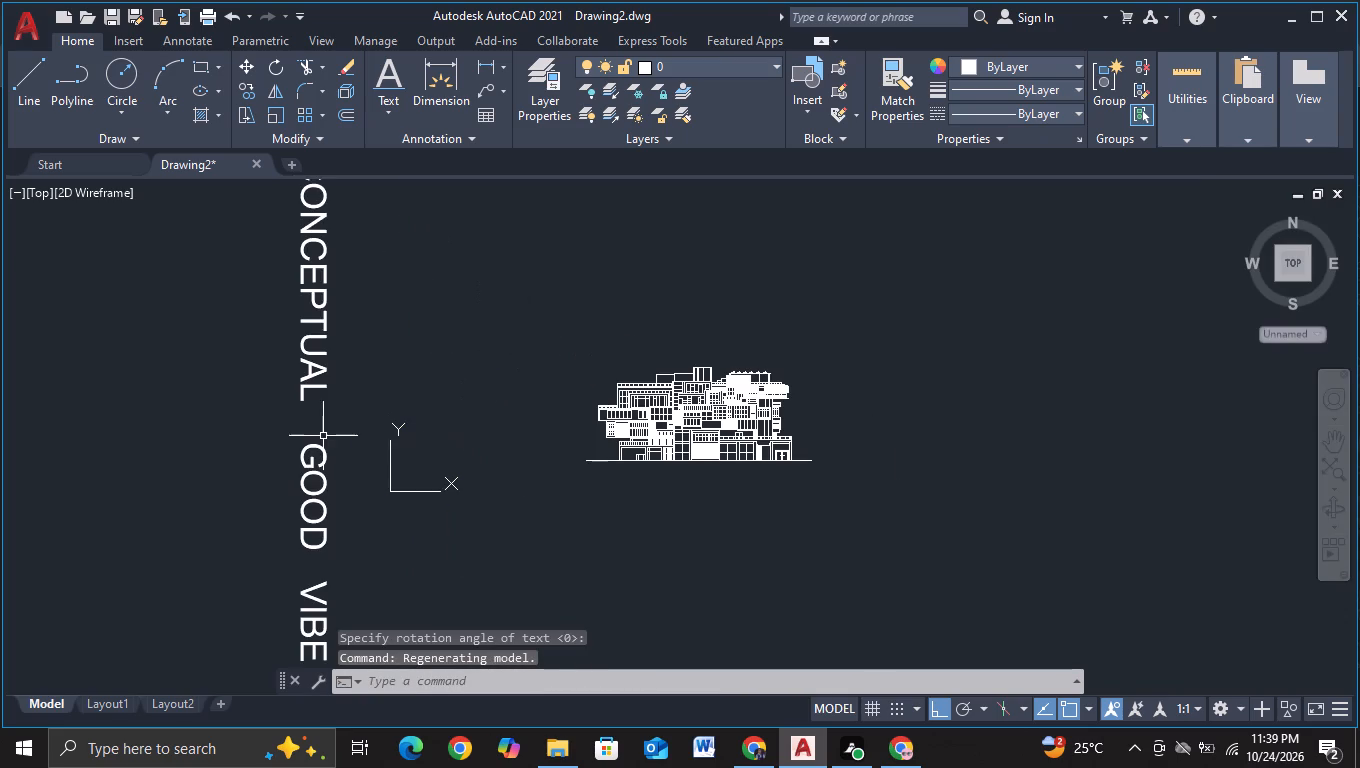
Rotate the vertical title text 90° with the Rotate command so it reads horizontally.
{"action": "left_click", "coordinate": [307, 466]}
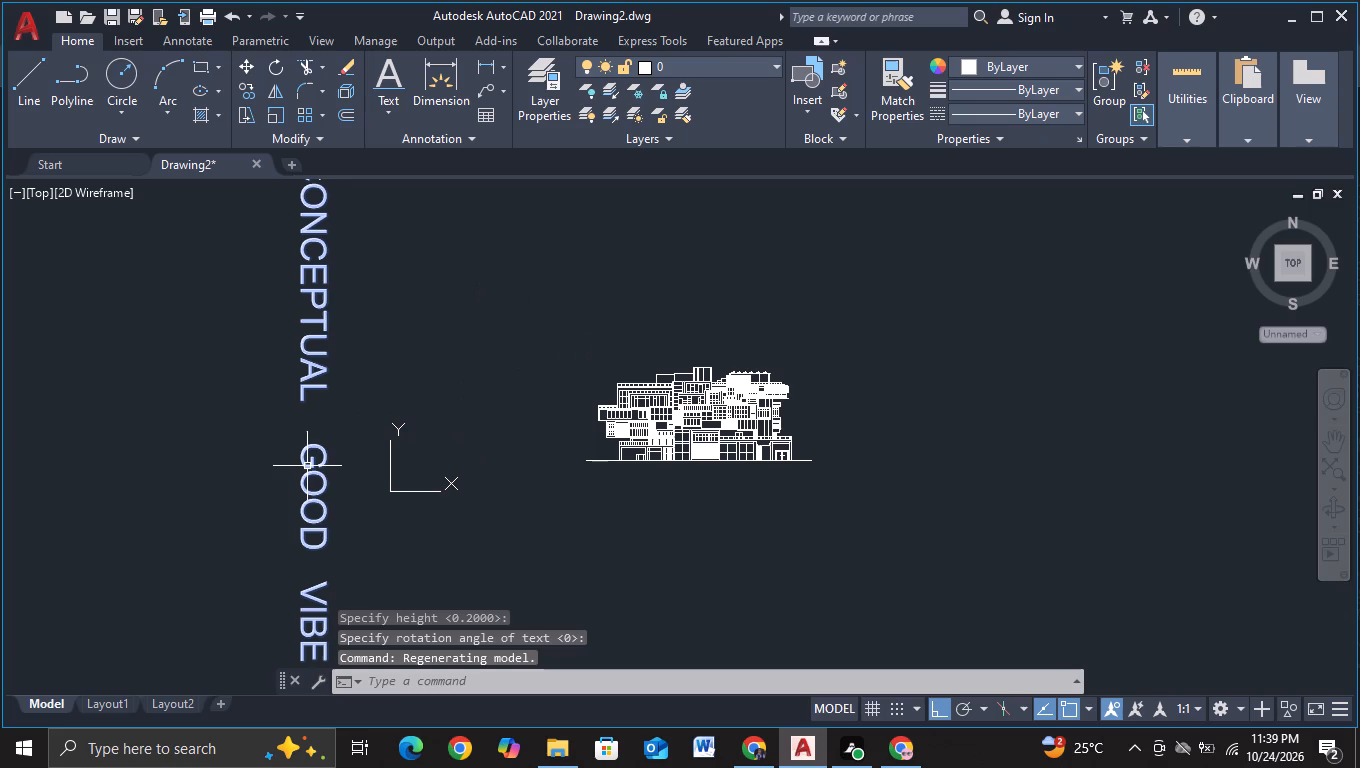
{"action": "key", "text": "r"}
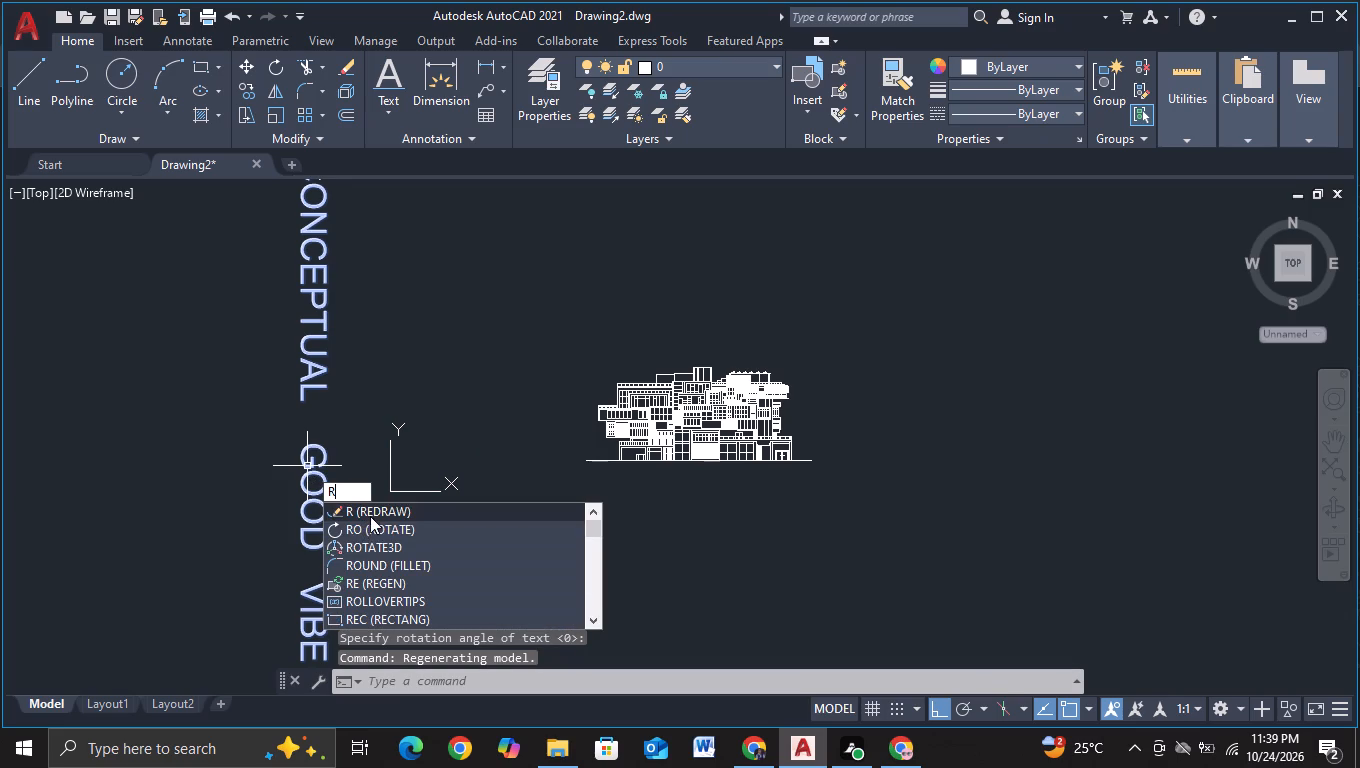
{"action": "left_click", "coordinate": [375, 528]}
{"action": "left_click", "coordinate": [394, 528]}
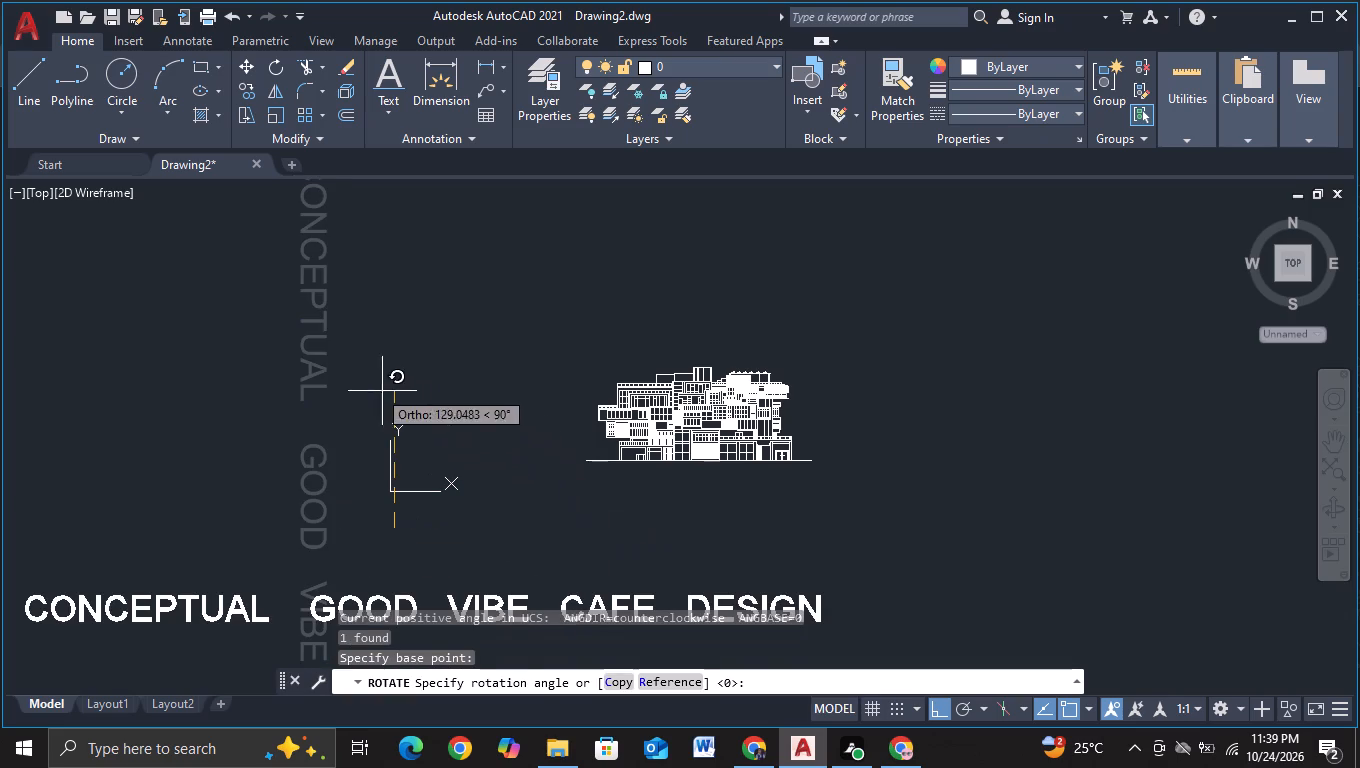
{"action": "left_click", "coordinate": [372, 387]}
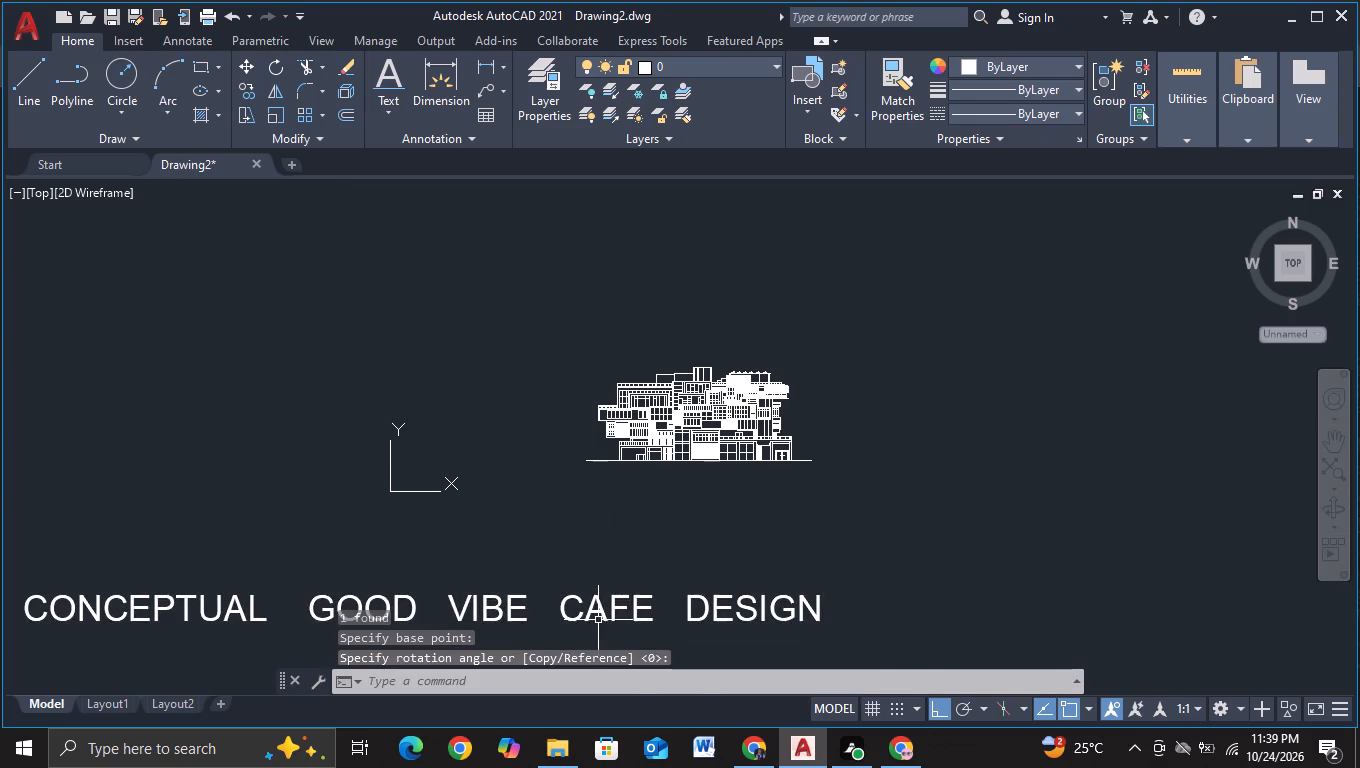
Move the horizontal title above the building elevation, switching Ortho off for free placement.
{"action": "left_click", "coordinate": [598, 620]}
{"action": "left_click", "coordinate": [598, 612]}
{"action": "key", "text": "m"}
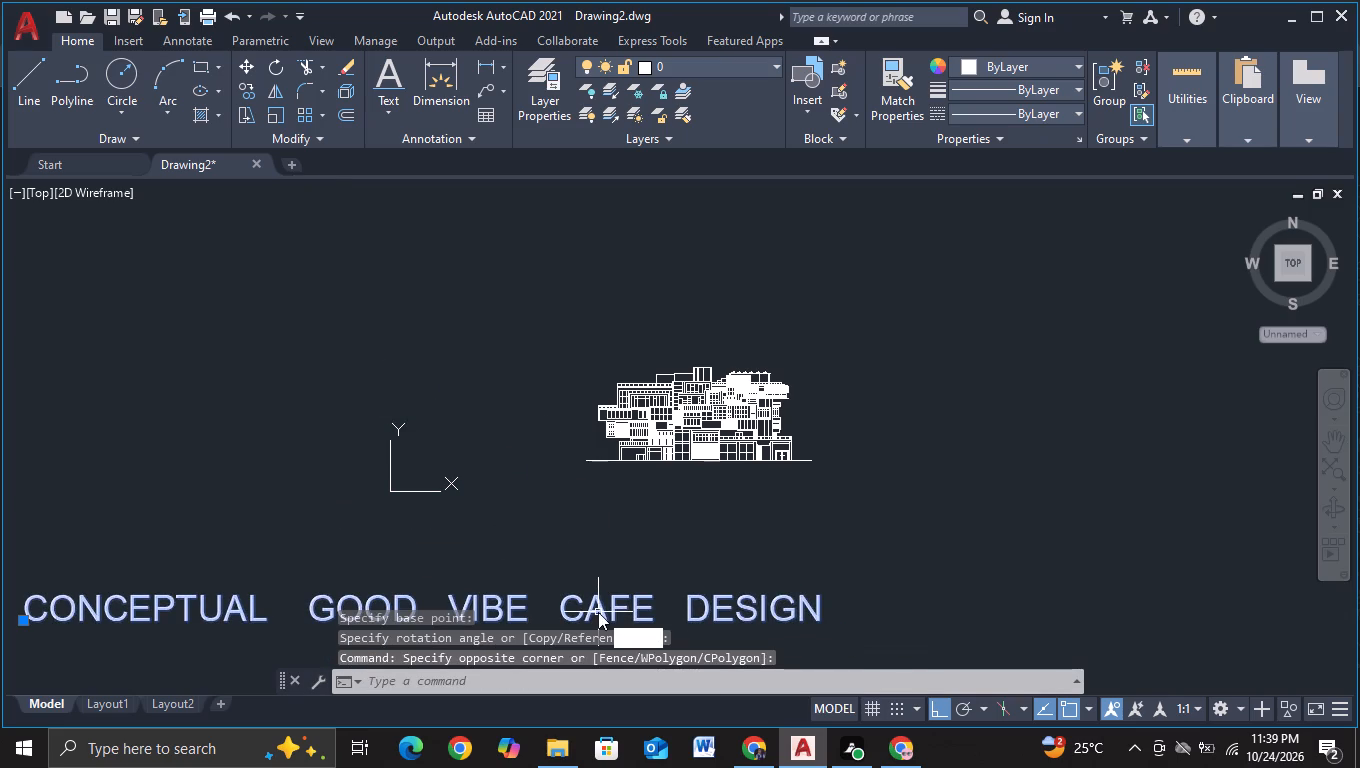
{"action": "left_click", "coordinate": [669, 516]}
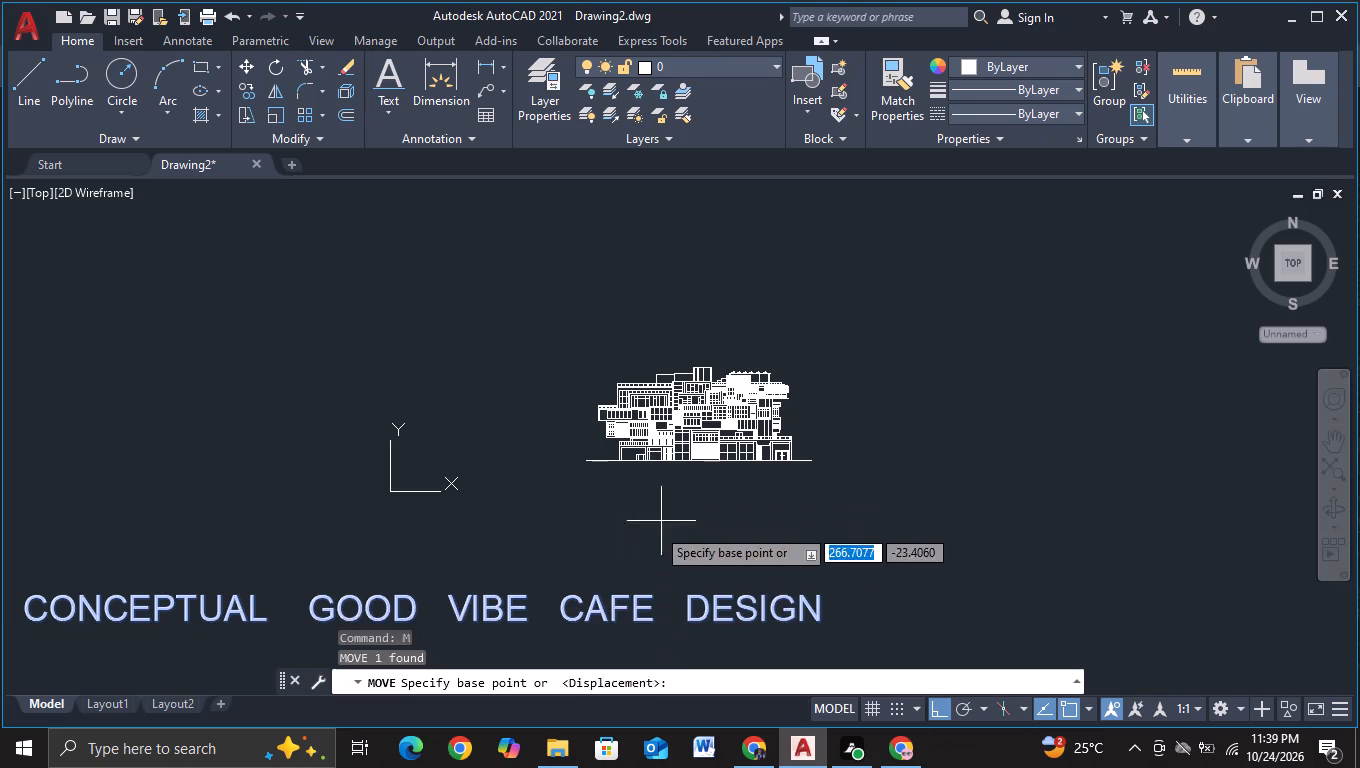
{"action": "left_click_drag", "start_coordinate": [652, 539], "coordinate": [658, 528]}
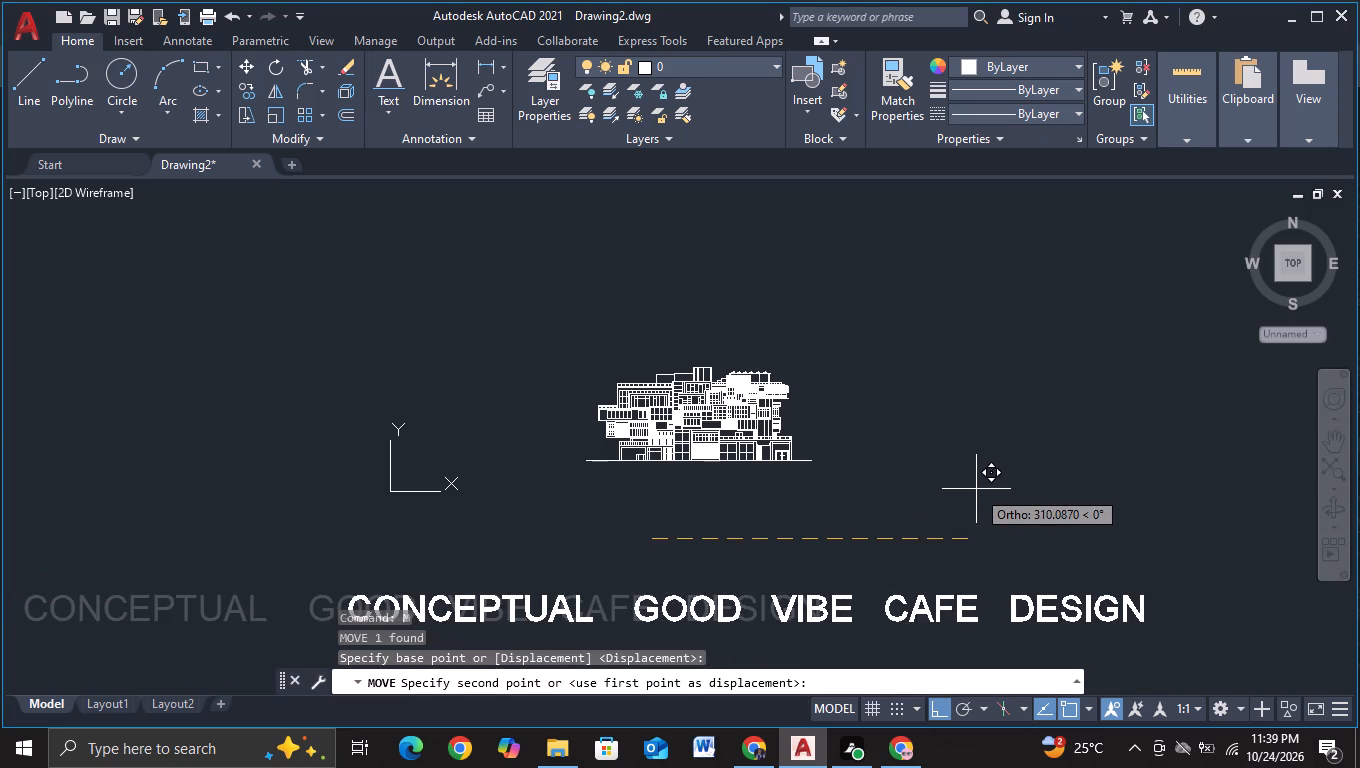
{"action": "key", "text": "F8"}
{"action": "left_click", "coordinate": [909, 261]}
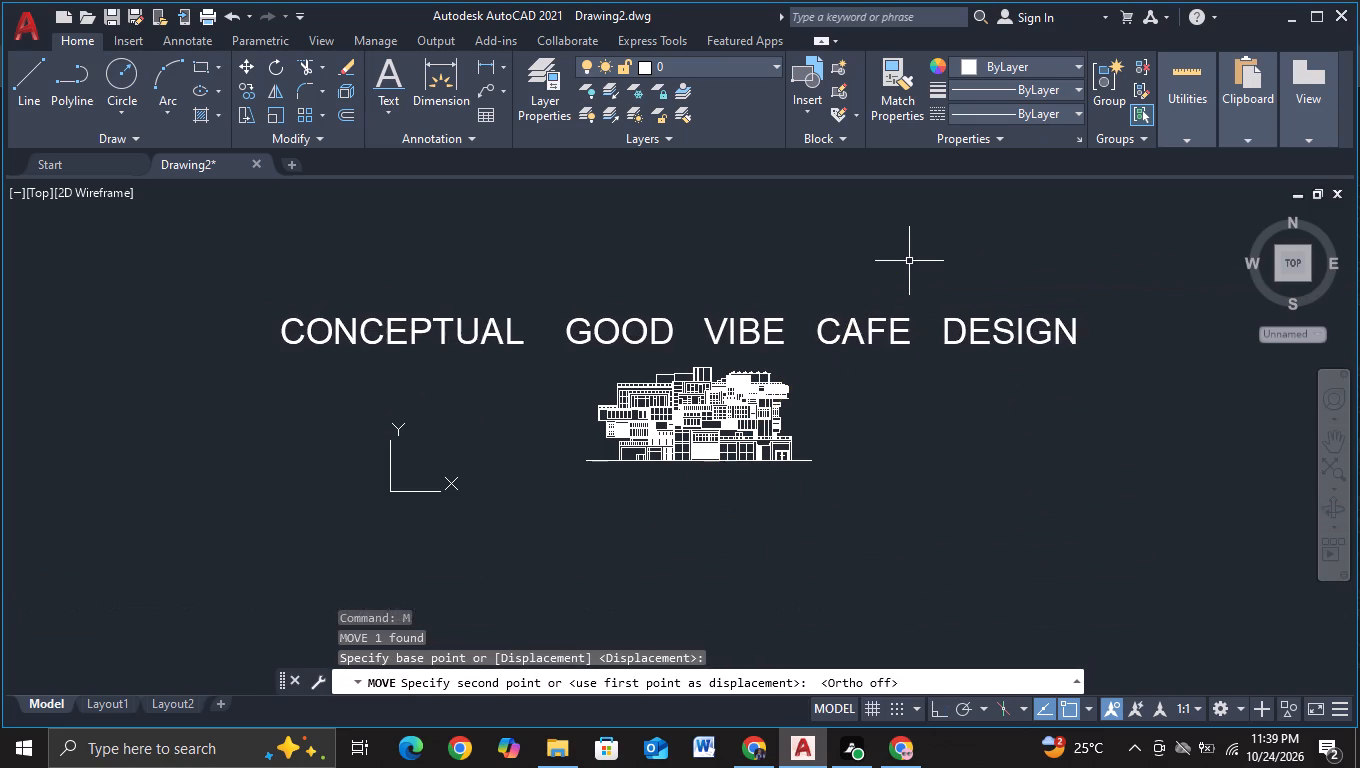
Scale the title text down to roughly a quarter of its size.
{"action": "left_click", "coordinate": [766, 324]}
{"action": "key", "text": "s"}
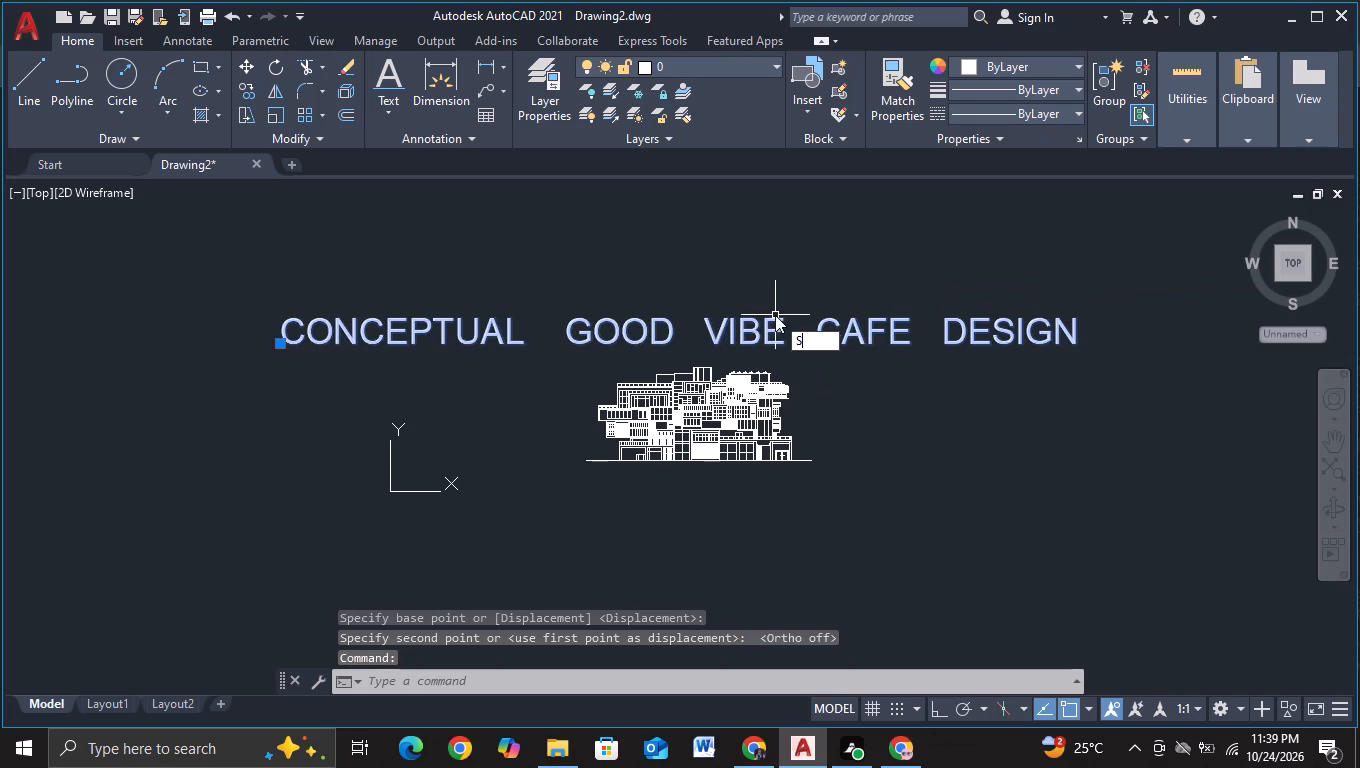
{"action": "left_click", "coordinate": [925, 380]}
{"action": "left_click_drag", "start_coordinate": [927, 380], "coordinate": [942, 390]}
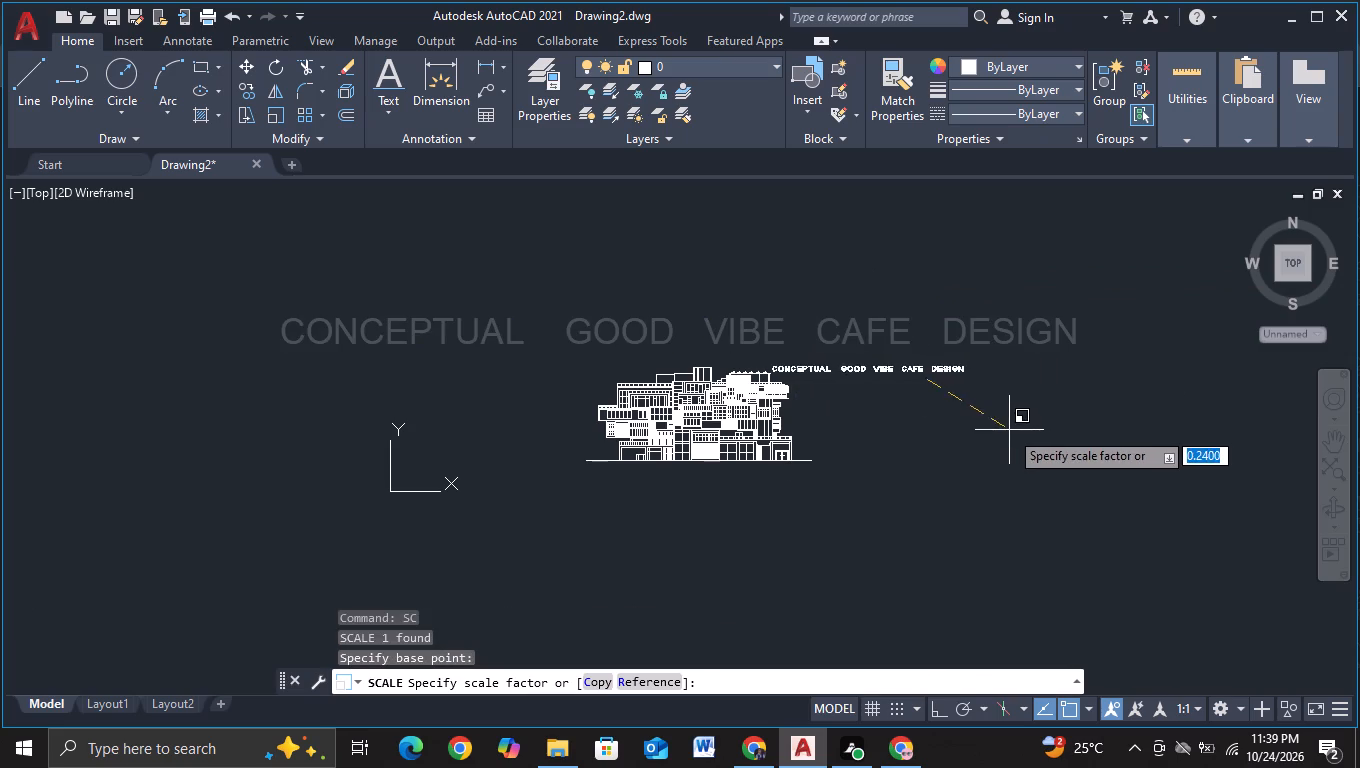
{"action": "left_click", "coordinate": [989, 446]}
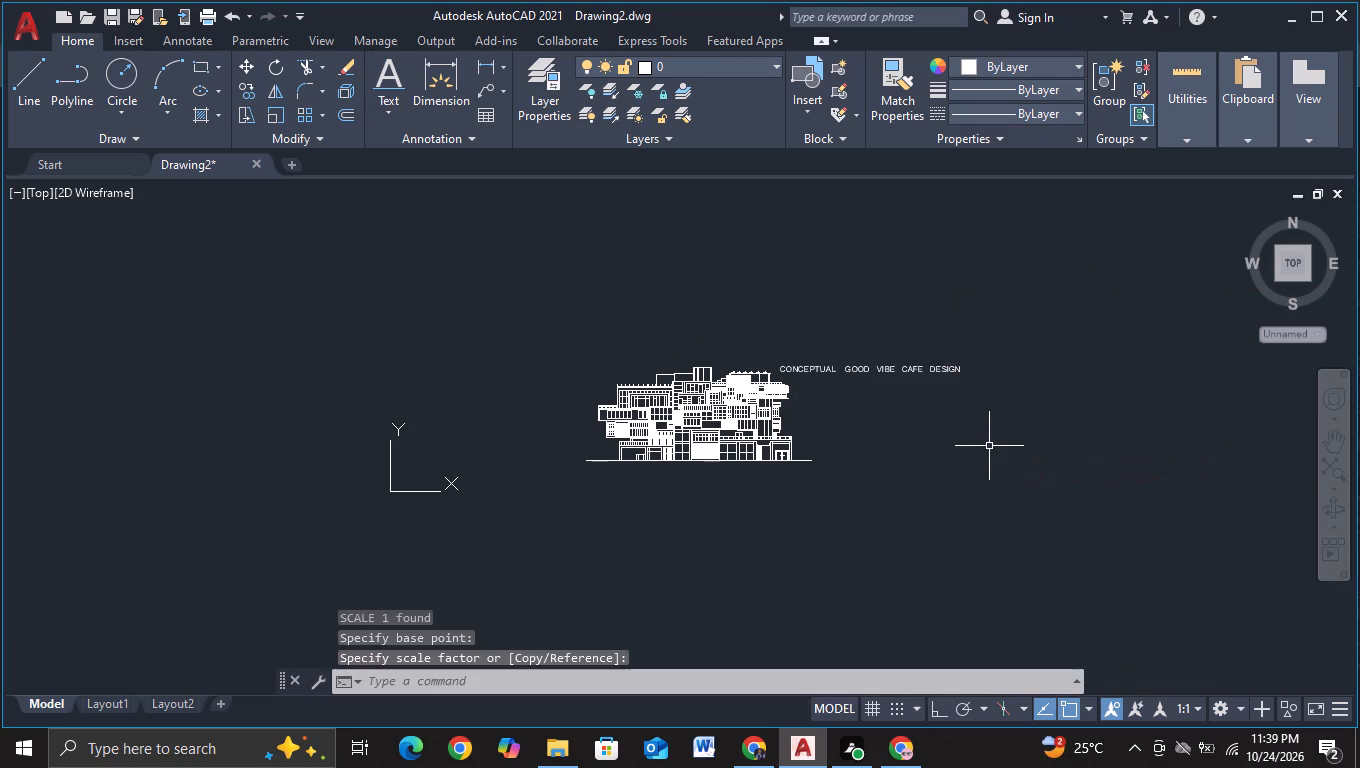
Move the reduced title just above the building's roofline, centred on the elevation, with object snap off.
{"action": "left_click", "coordinate": [924, 371]}
{"action": "scroll", "coordinate": [924, 371], "scroll_direction": "up", "scroll_amount": 2}
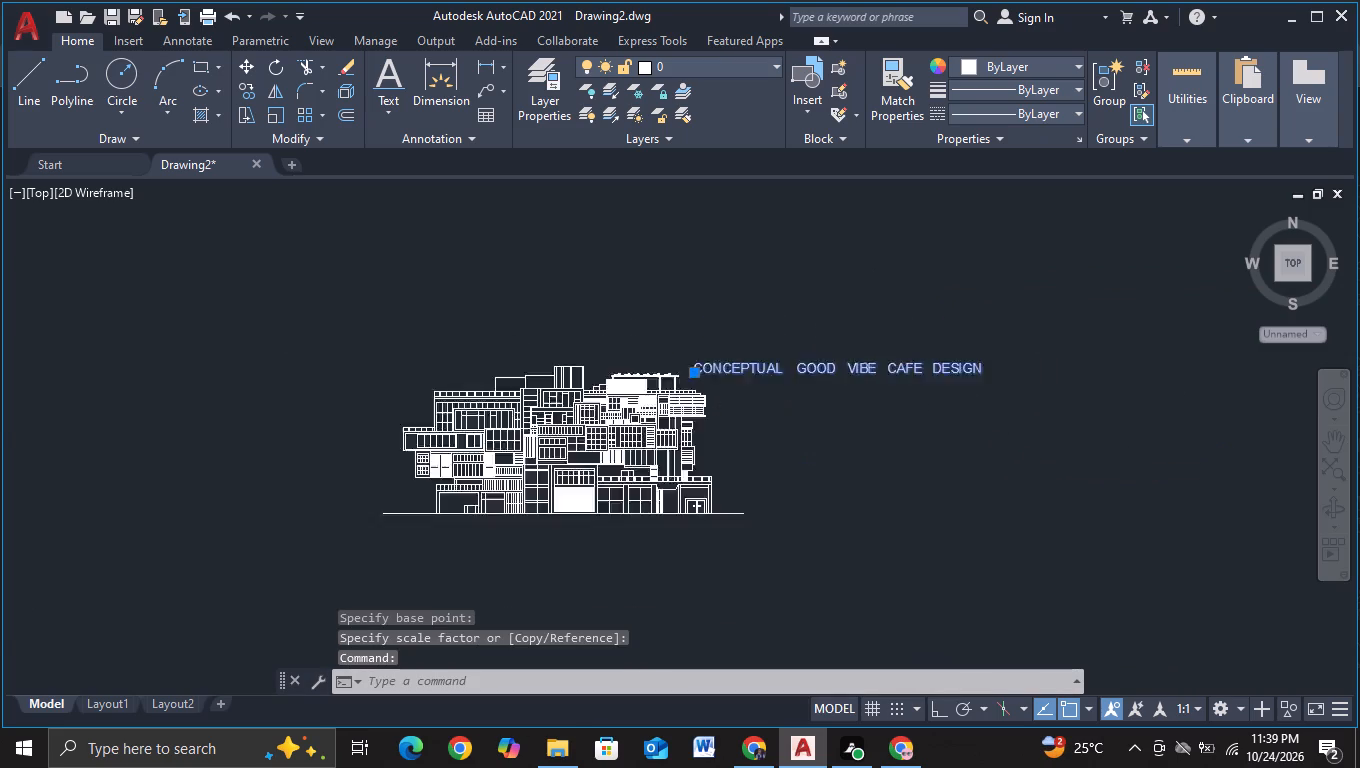
{"action": "scroll", "coordinate": [924, 371], "scroll_direction": "up", "scroll_amount": 1}
{"action": "key", "text": "m"}
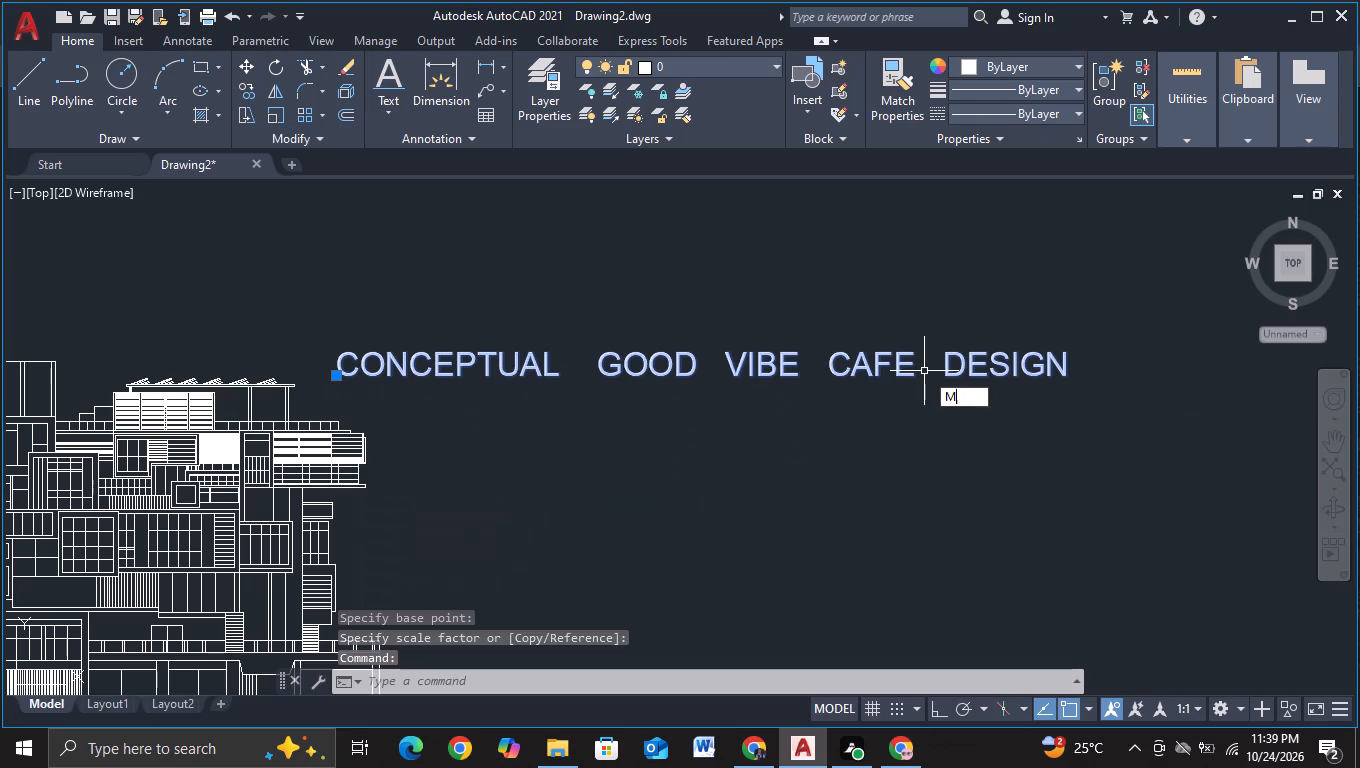
{"action": "left_click", "coordinate": [1010, 417]}
{"action": "left_click", "coordinate": [919, 421]}
{"action": "scroll", "coordinate": [831, 401], "scroll_direction": "down", "scroll_amount": 3}
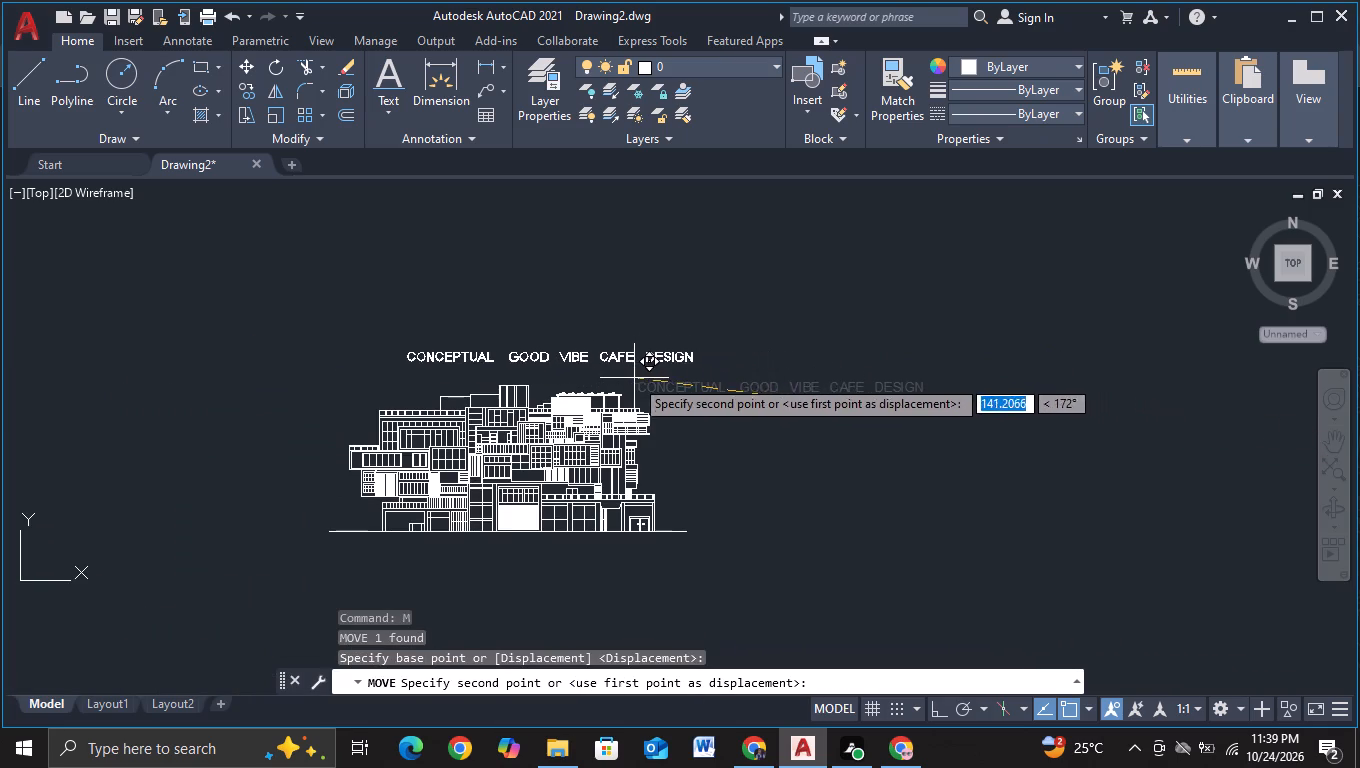
{"action": "key", "text": "F3"}
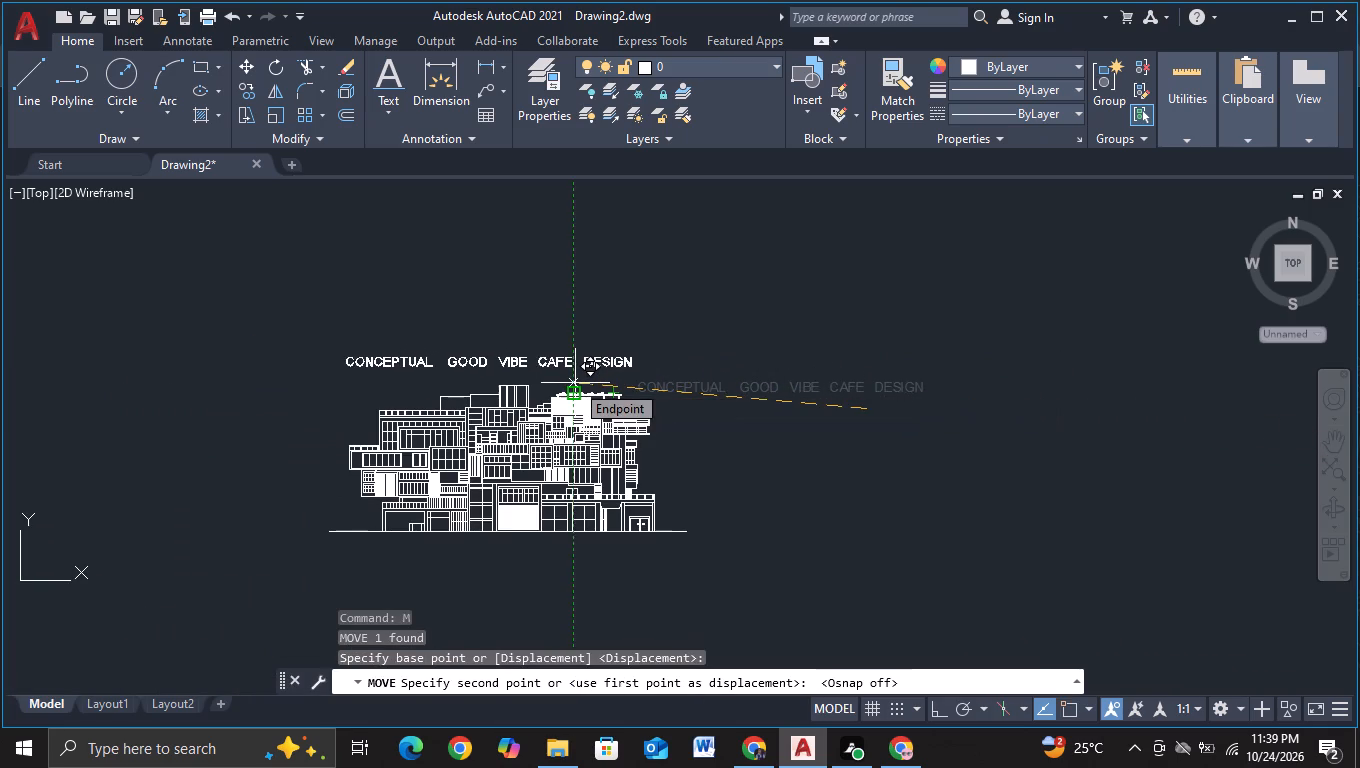
{"action": "scroll", "coordinate": [575, 383], "scroll_direction": "up", "scroll_amount": 1}
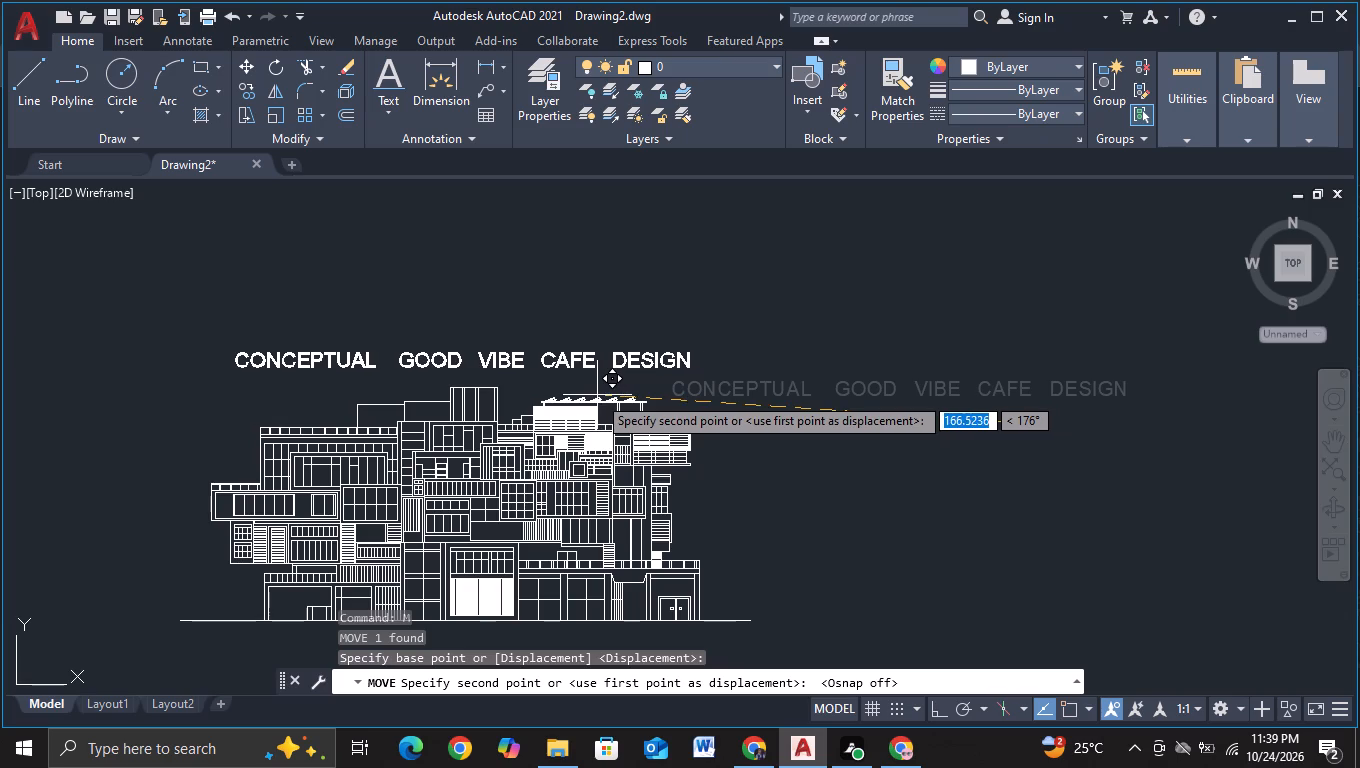
{"action": "left_click", "coordinate": [597, 395]}
{"action": "scroll", "coordinate": [816, 450], "scroll_direction": "down", "scroll_amount": 1}
{"action": "middle_click_drag", "start_coordinate": [854, 494], "coordinate": [862, 460]}
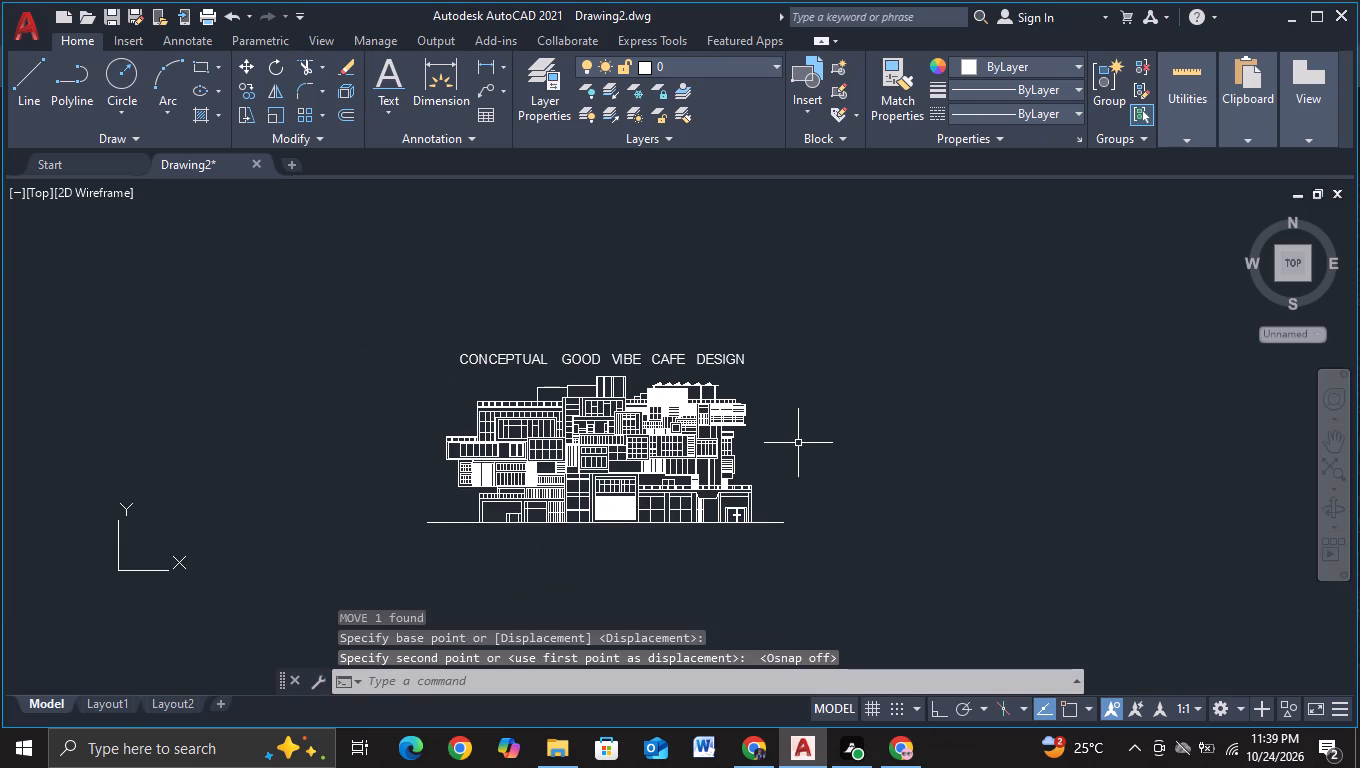
{"action": "scroll", "coordinate": [797, 442], "scroll_direction": "up", "scroll_amount": 1}
{"action": "middle_click_drag", "start_coordinate": [790, 429], "coordinate": [866, 436]}
{"action": "middle_click_drag", "start_coordinate": [866, 436], "coordinate": [847, 424]}
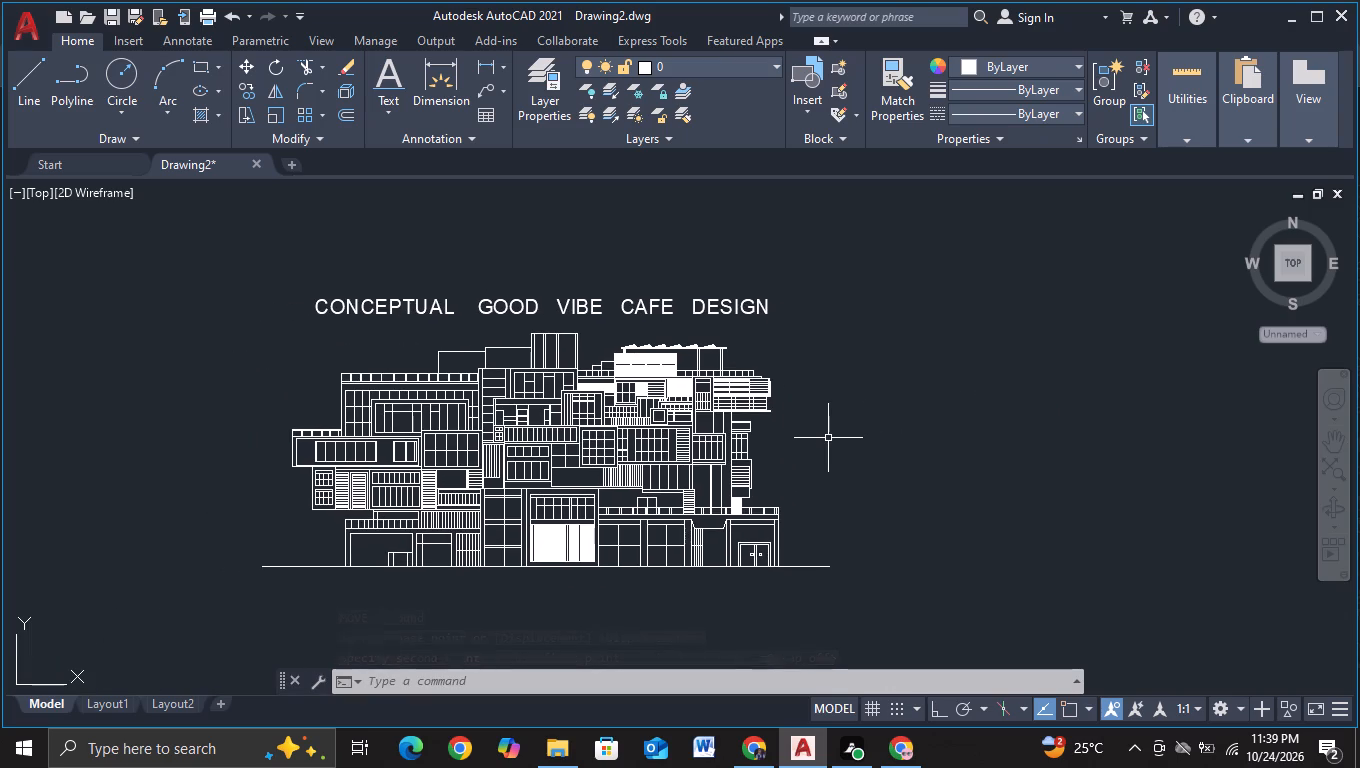
{"action": "key", "text": "Escape"}
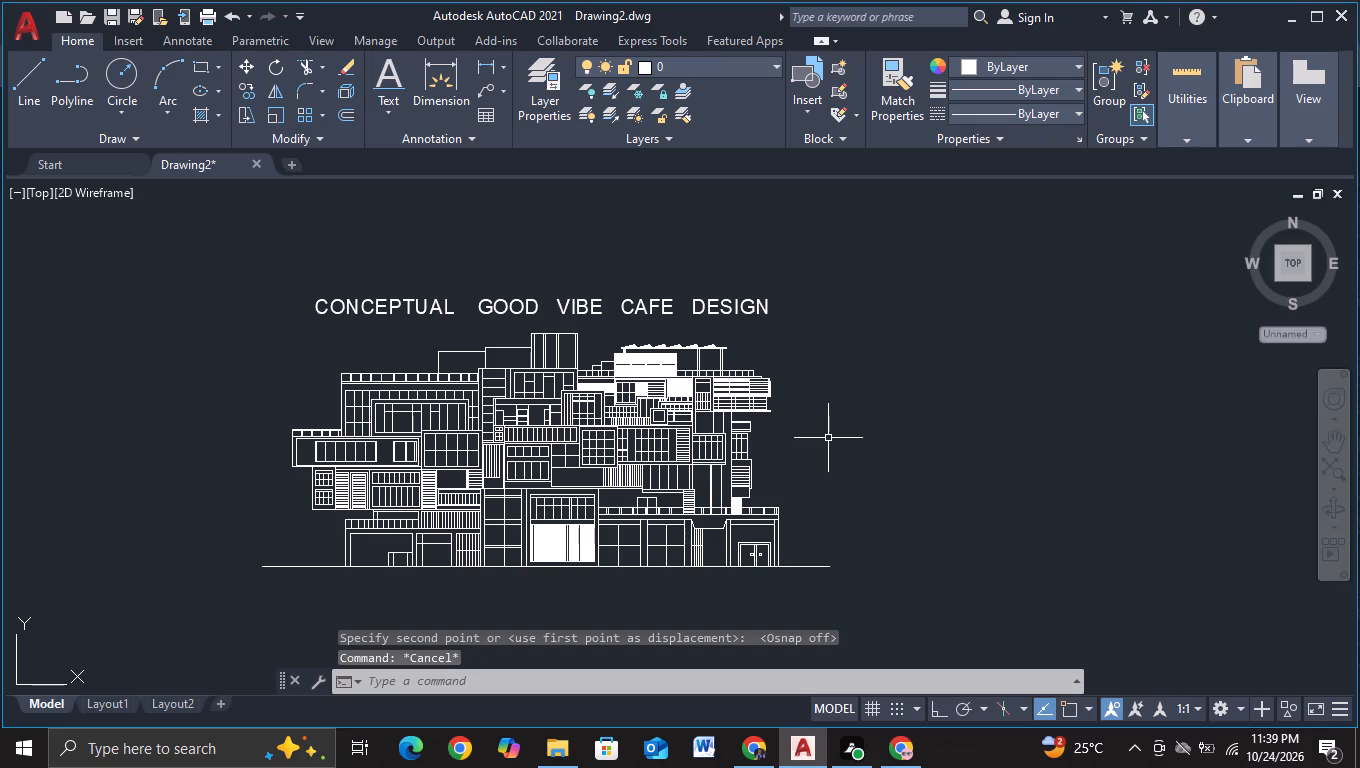
Insert the Trees - Imperial block from the architectural tool palette beside the building's left side.
{"action": "key", "text": "ctrl+3"}
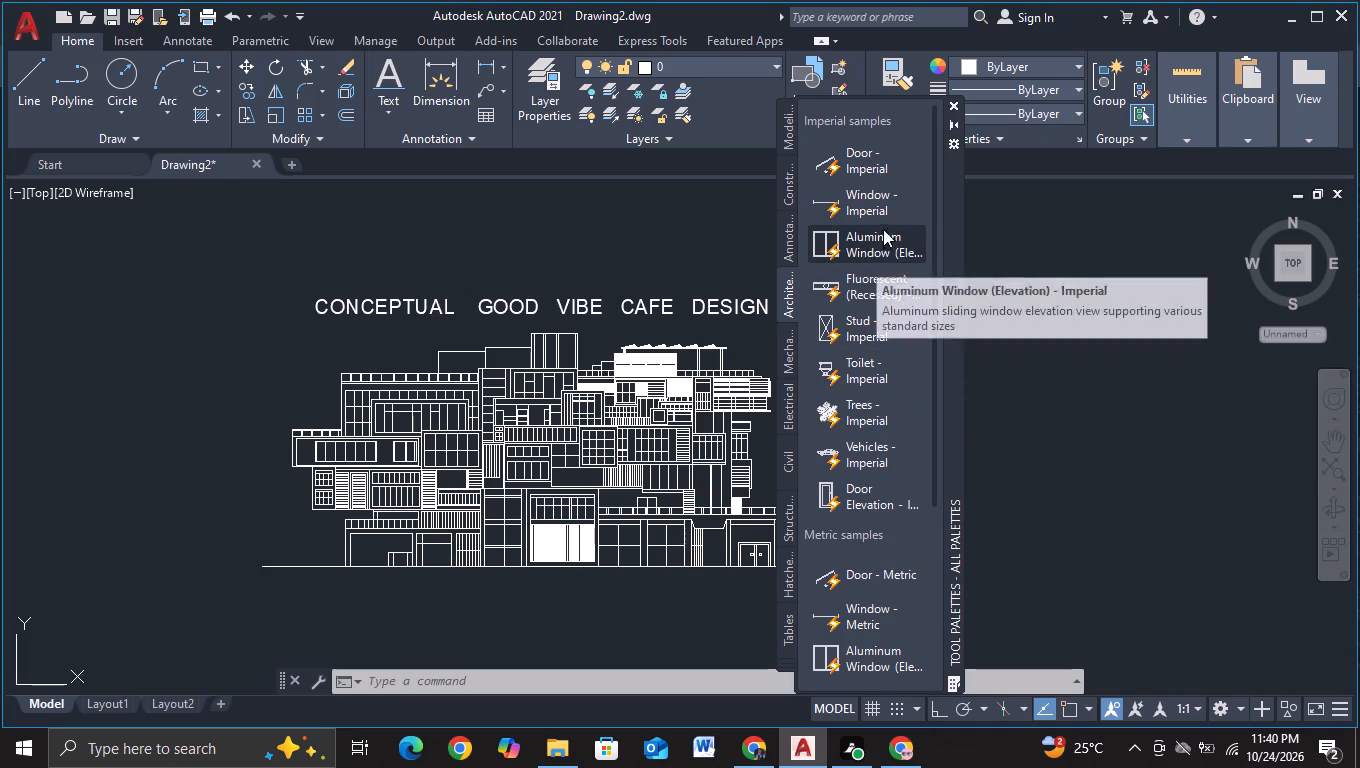
{"action": "left_click", "coordinate": [891, 411]}
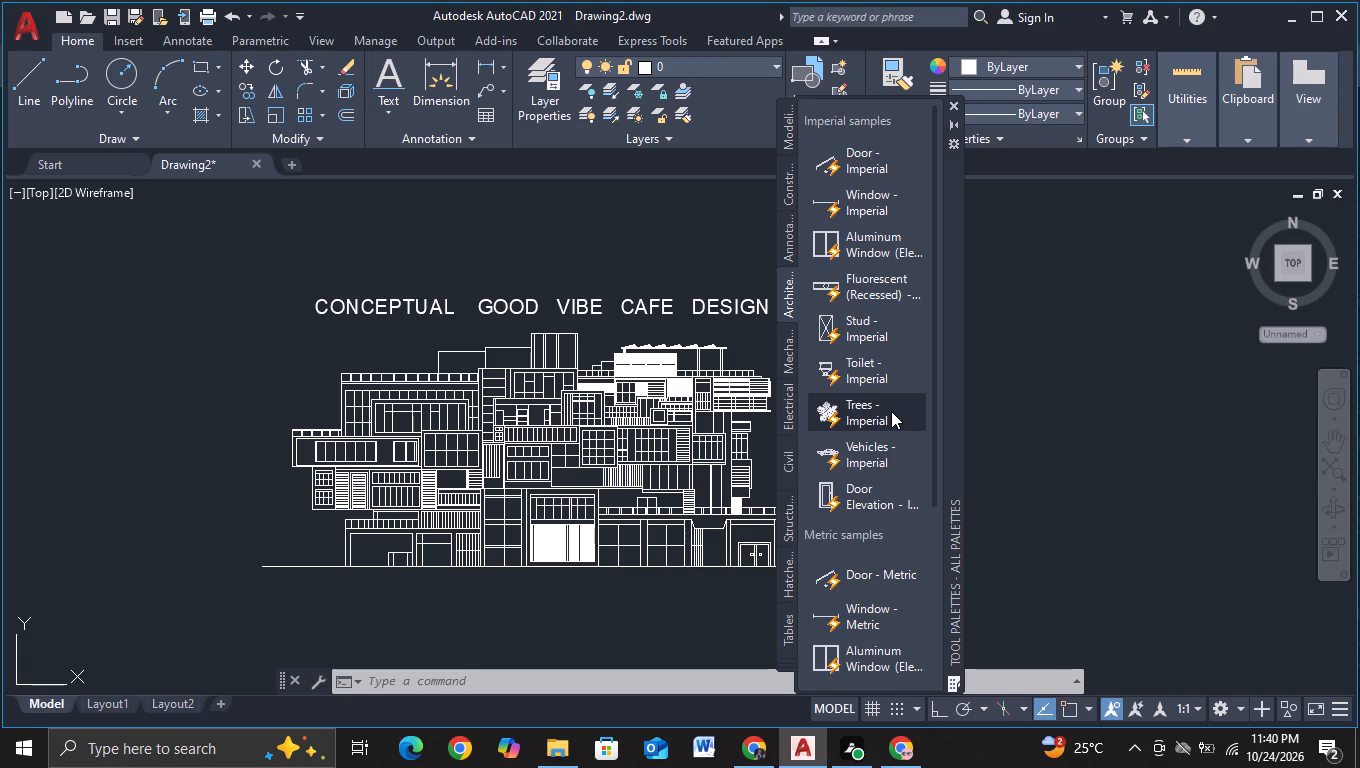
{"action": "left_click", "coordinate": [853, 408]}
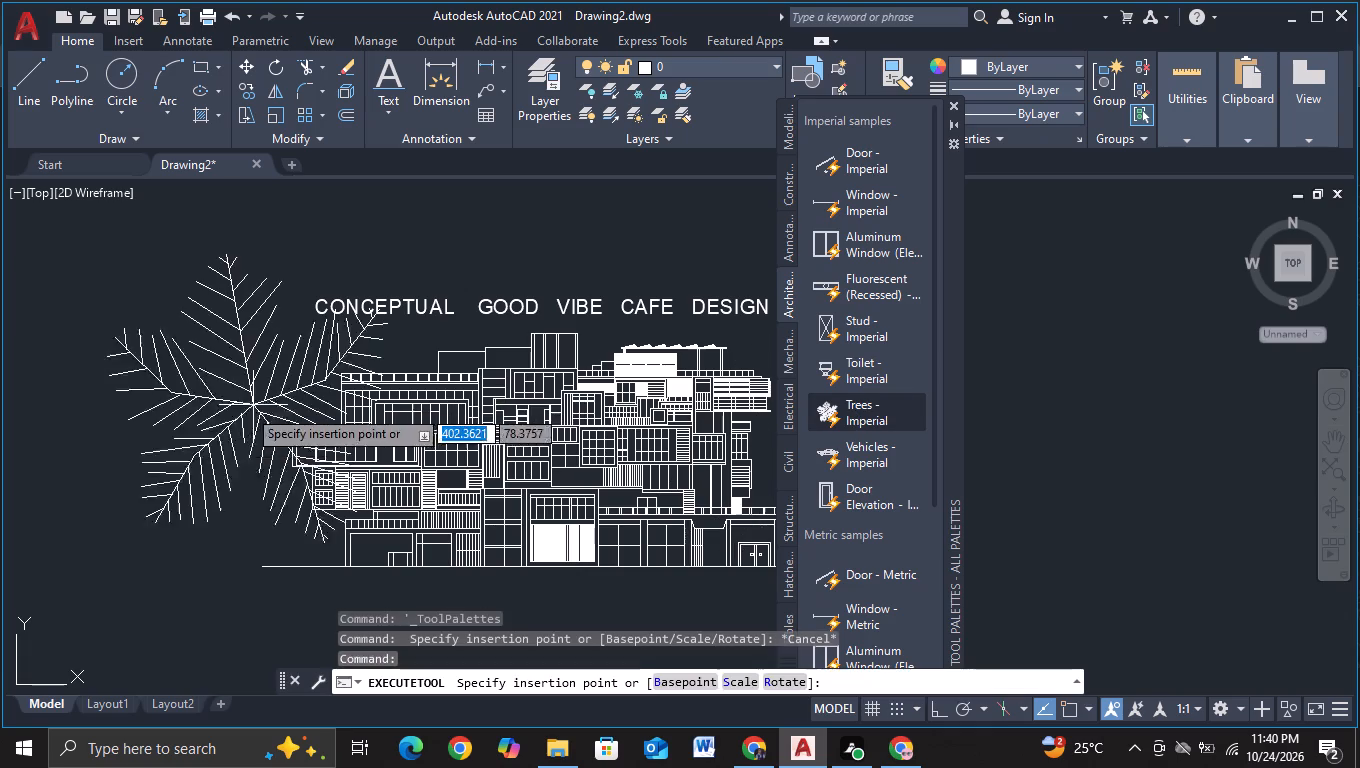
{"action": "left_click", "coordinate": [172, 416]}
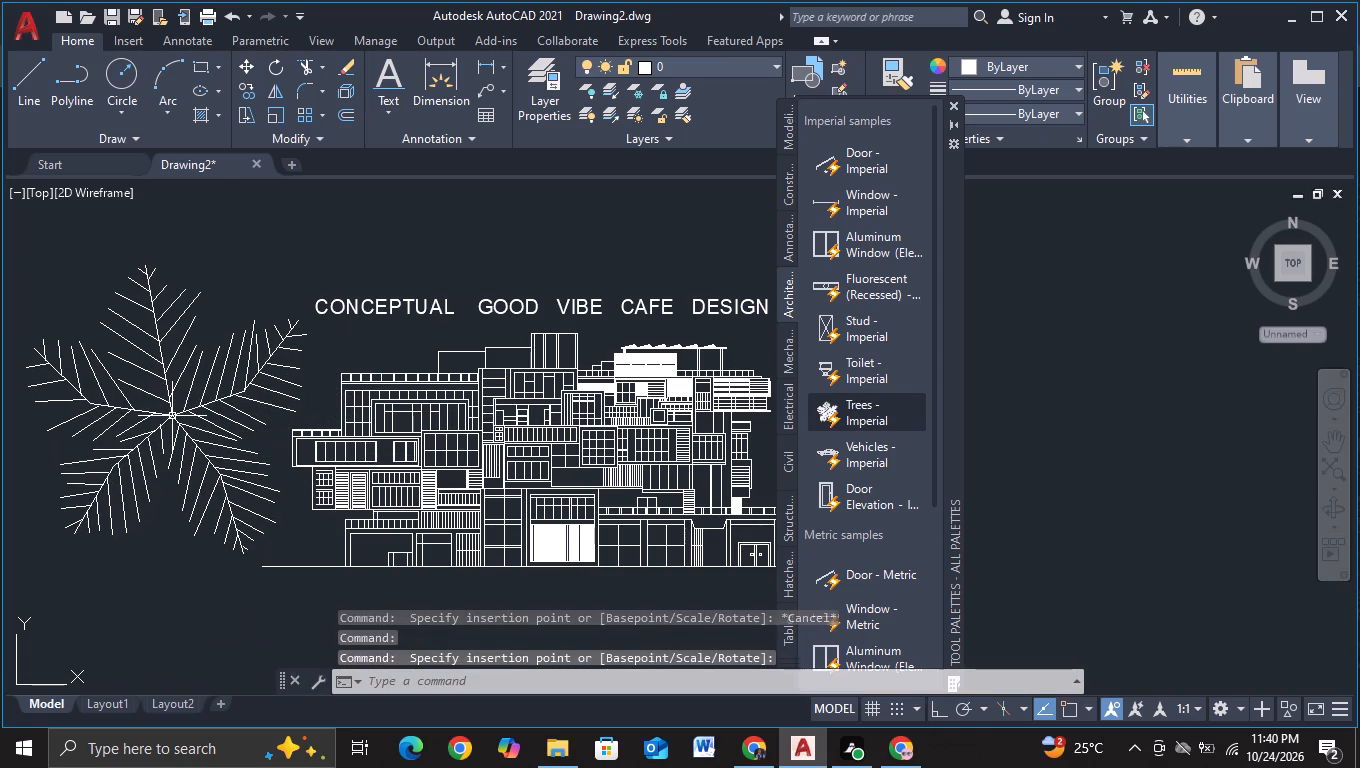
{"action": "key", "text": "Escape"}
{"action": "key", "text": "Escape"}
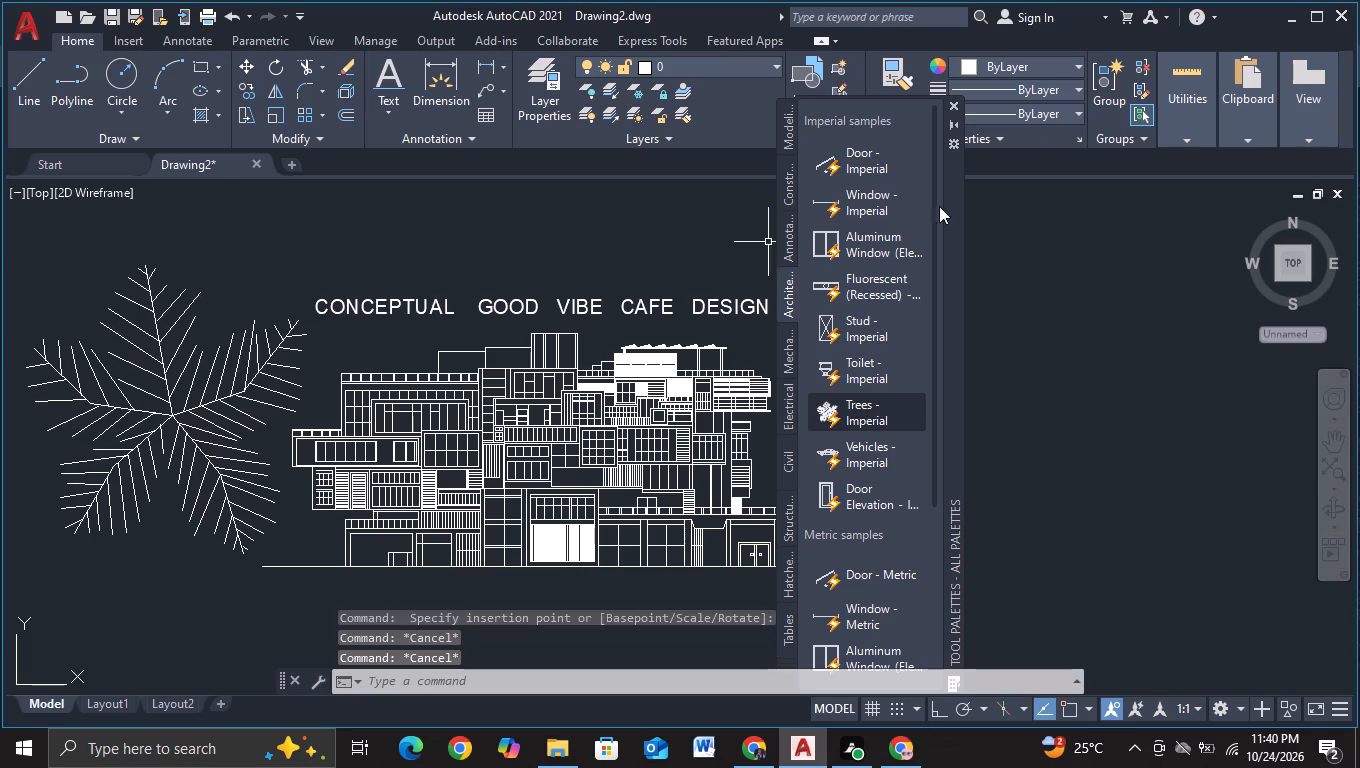
{"action": "left_click", "coordinate": [952, 104]}
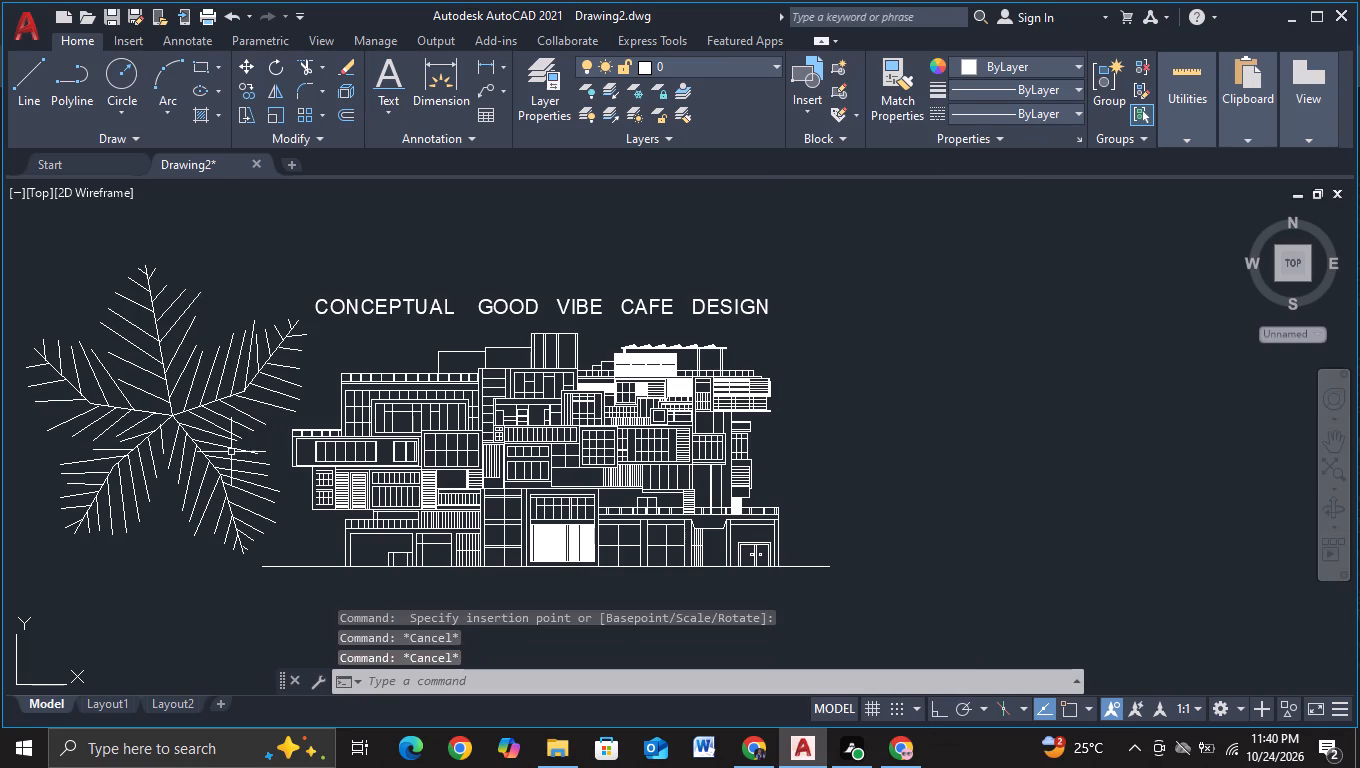
Scale the tree block down to about a tenth of its size, near the left end of the ground line.
{"action": "left_click", "coordinate": [212, 462]}
{"action": "key", "text": "s"}
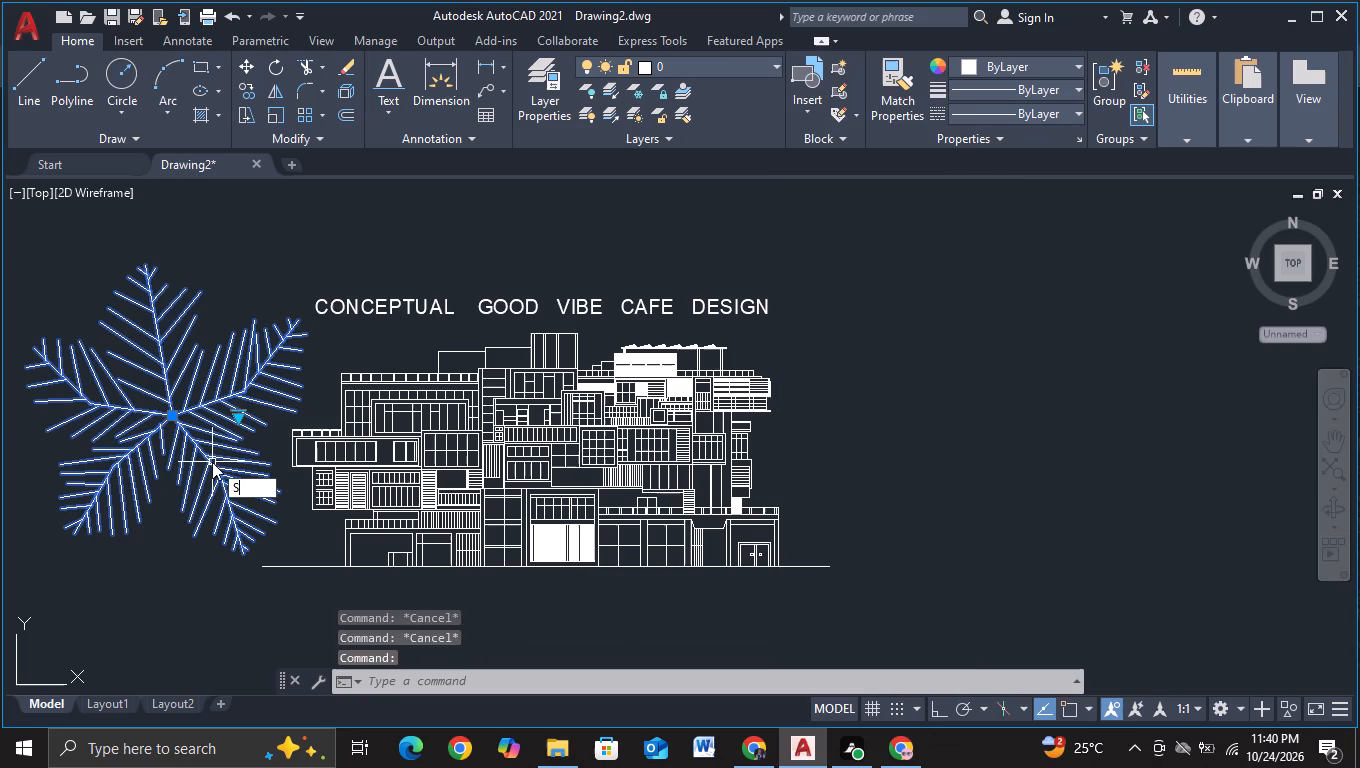
{"action": "left_click", "coordinate": [253, 527]}
{"action": "left_click_drag", "start_coordinate": [216, 566], "coordinate": [240, 586]}
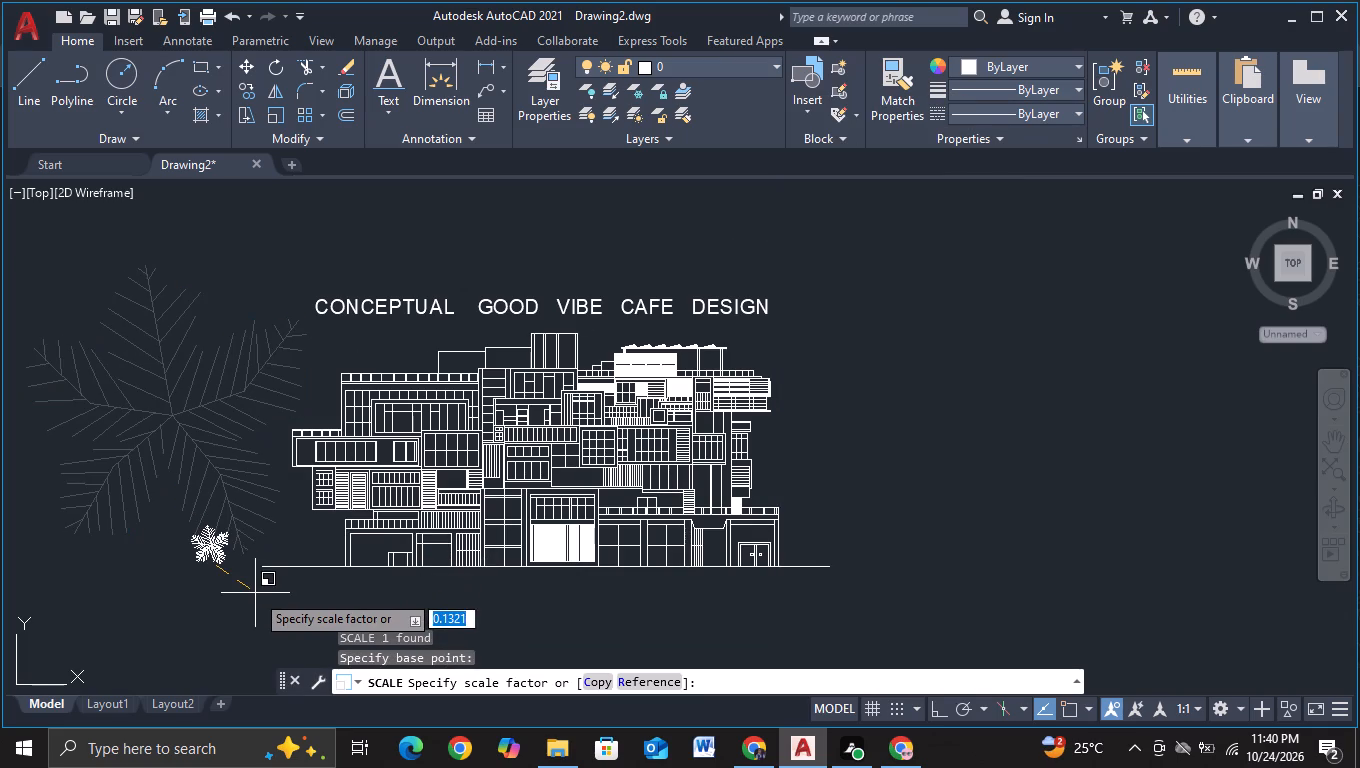
{"action": "left_click", "coordinate": [245, 588]}
{"action": "key", "text": "Escape"}
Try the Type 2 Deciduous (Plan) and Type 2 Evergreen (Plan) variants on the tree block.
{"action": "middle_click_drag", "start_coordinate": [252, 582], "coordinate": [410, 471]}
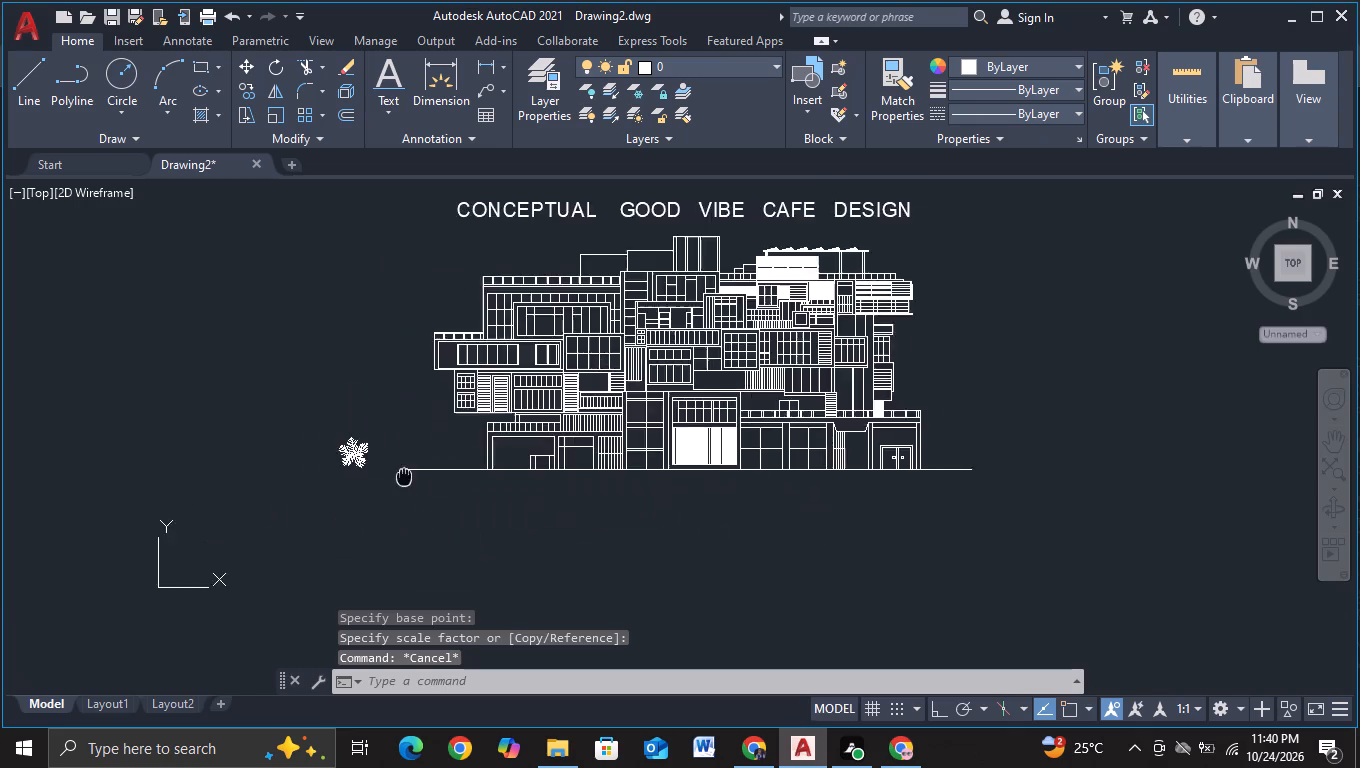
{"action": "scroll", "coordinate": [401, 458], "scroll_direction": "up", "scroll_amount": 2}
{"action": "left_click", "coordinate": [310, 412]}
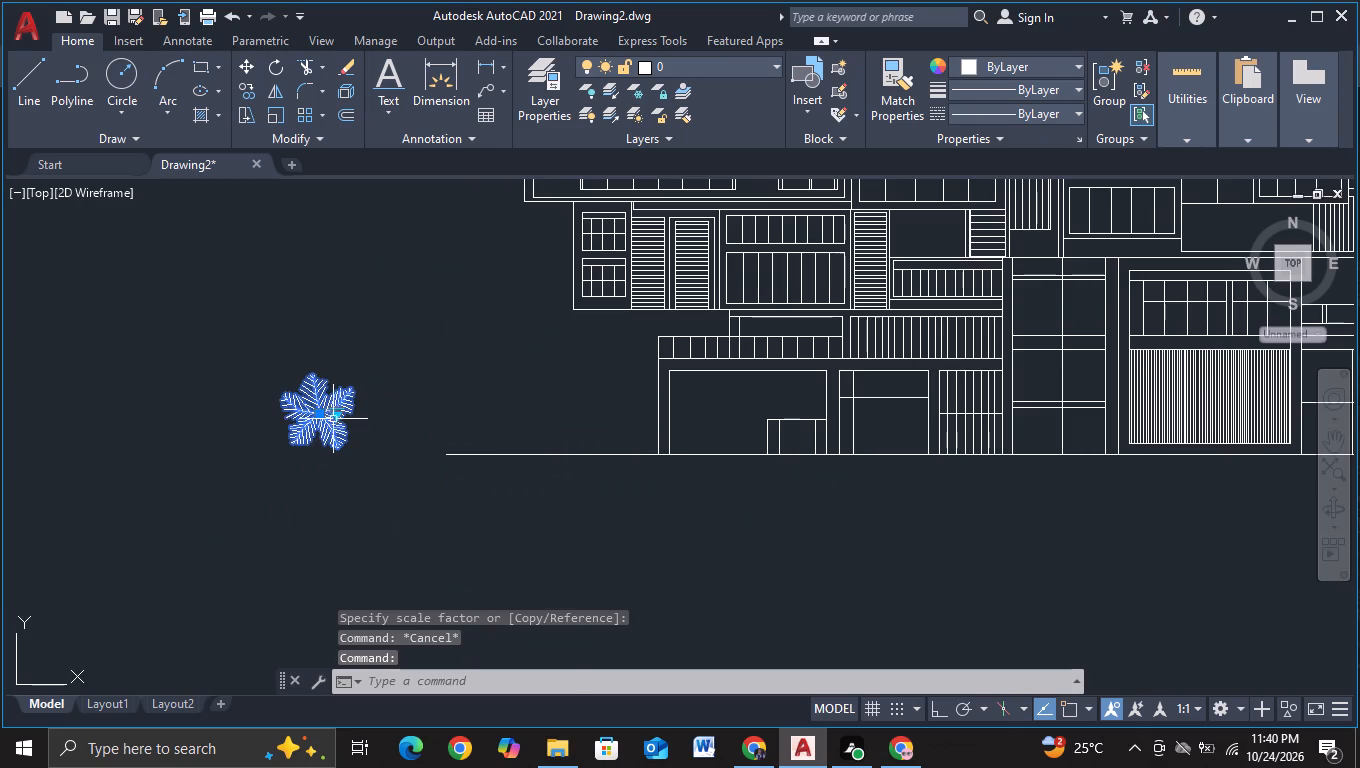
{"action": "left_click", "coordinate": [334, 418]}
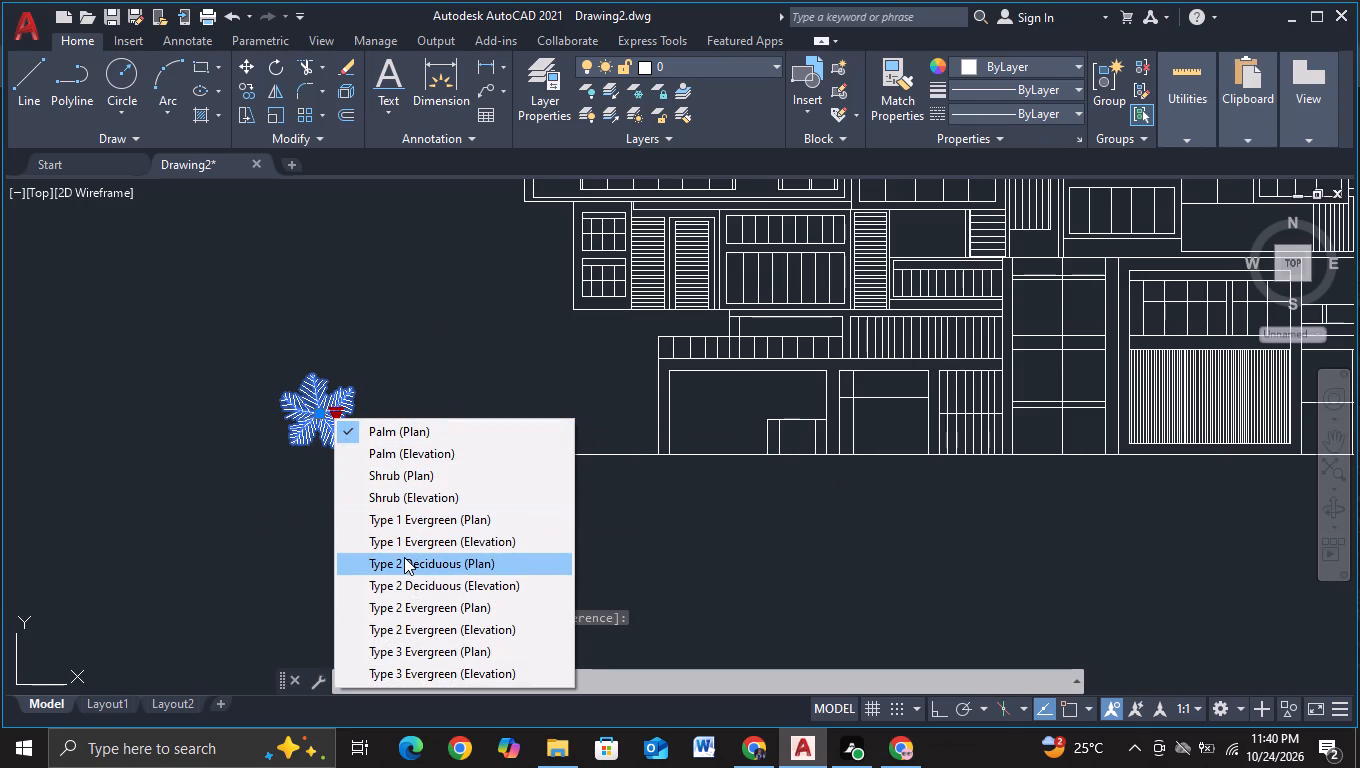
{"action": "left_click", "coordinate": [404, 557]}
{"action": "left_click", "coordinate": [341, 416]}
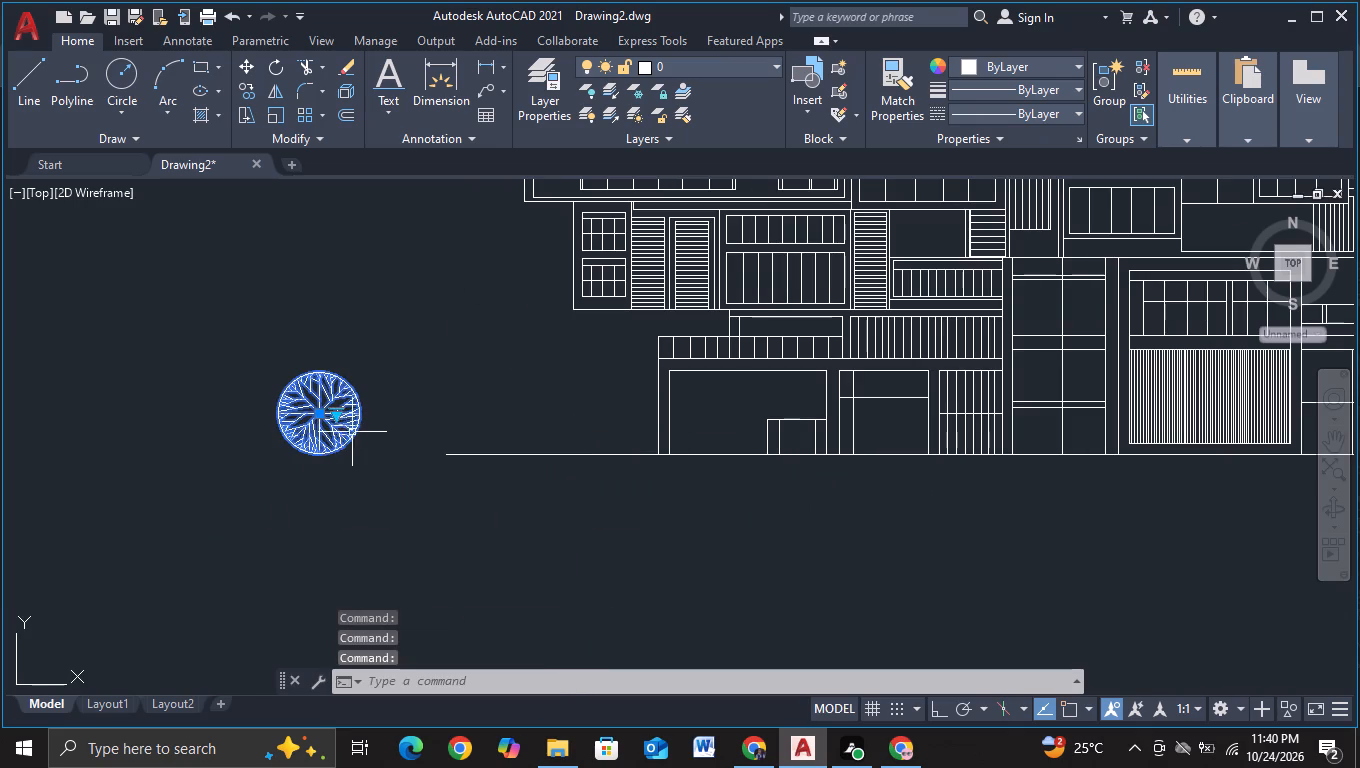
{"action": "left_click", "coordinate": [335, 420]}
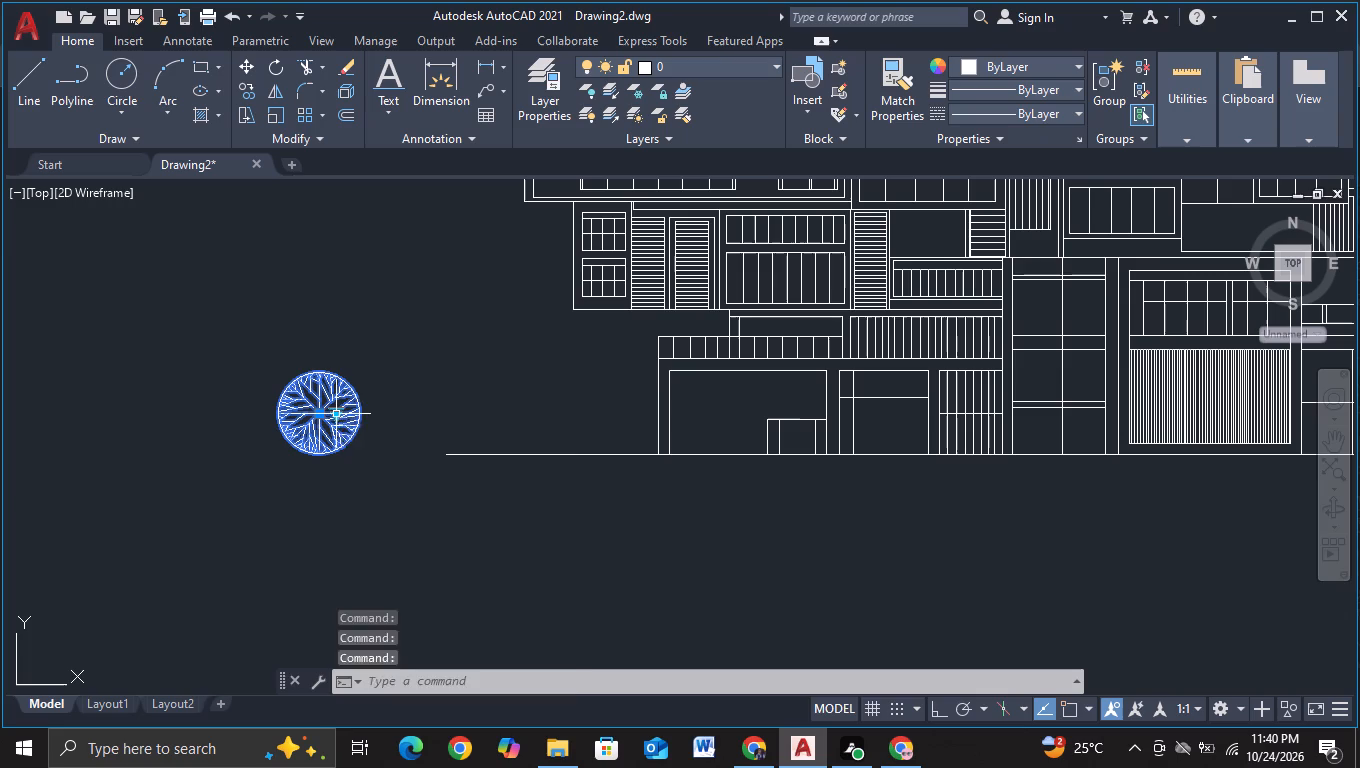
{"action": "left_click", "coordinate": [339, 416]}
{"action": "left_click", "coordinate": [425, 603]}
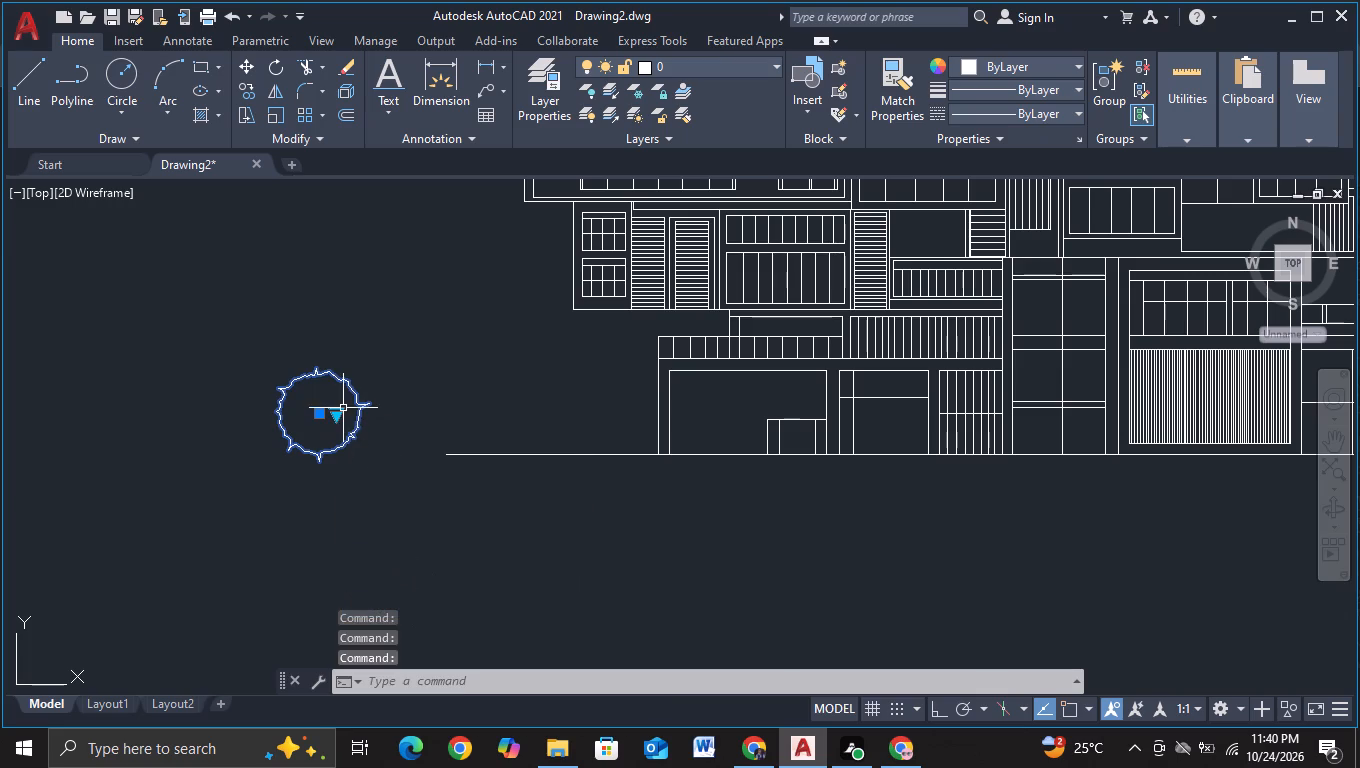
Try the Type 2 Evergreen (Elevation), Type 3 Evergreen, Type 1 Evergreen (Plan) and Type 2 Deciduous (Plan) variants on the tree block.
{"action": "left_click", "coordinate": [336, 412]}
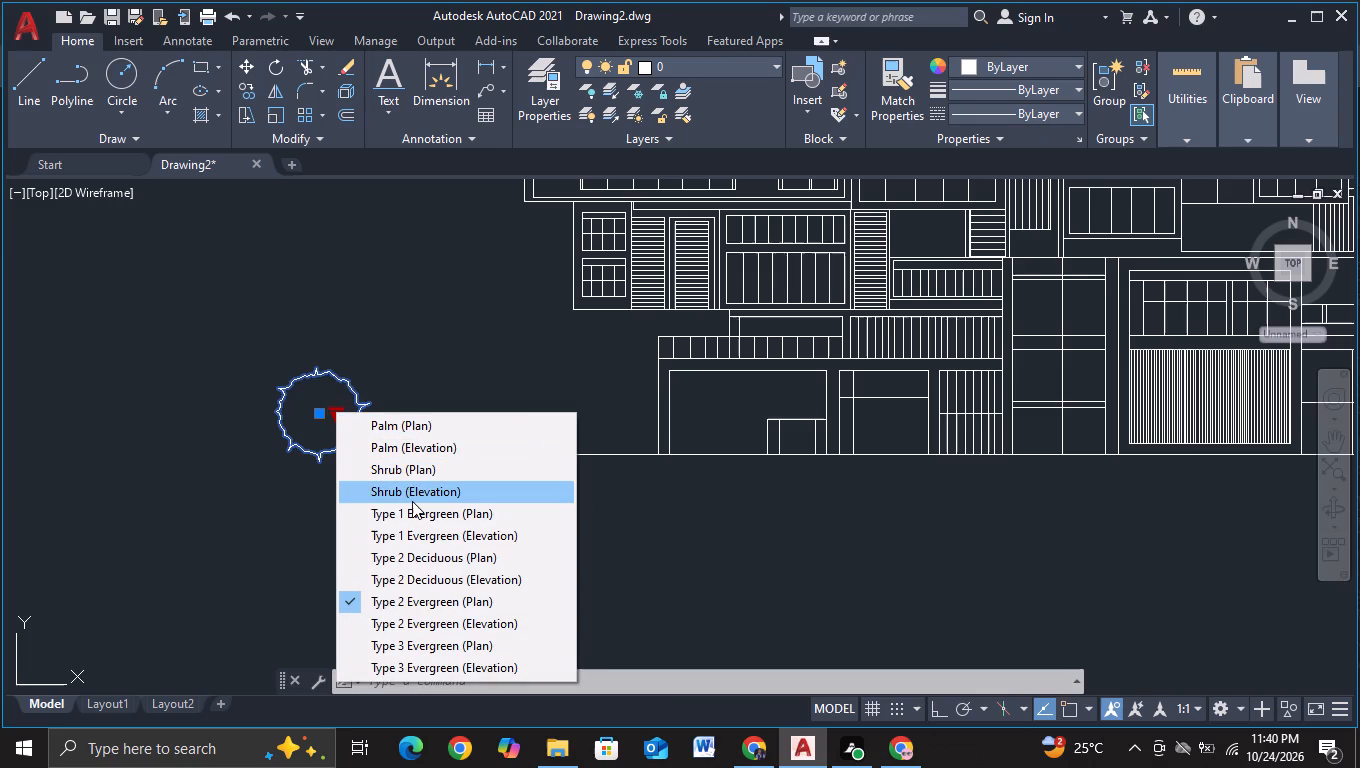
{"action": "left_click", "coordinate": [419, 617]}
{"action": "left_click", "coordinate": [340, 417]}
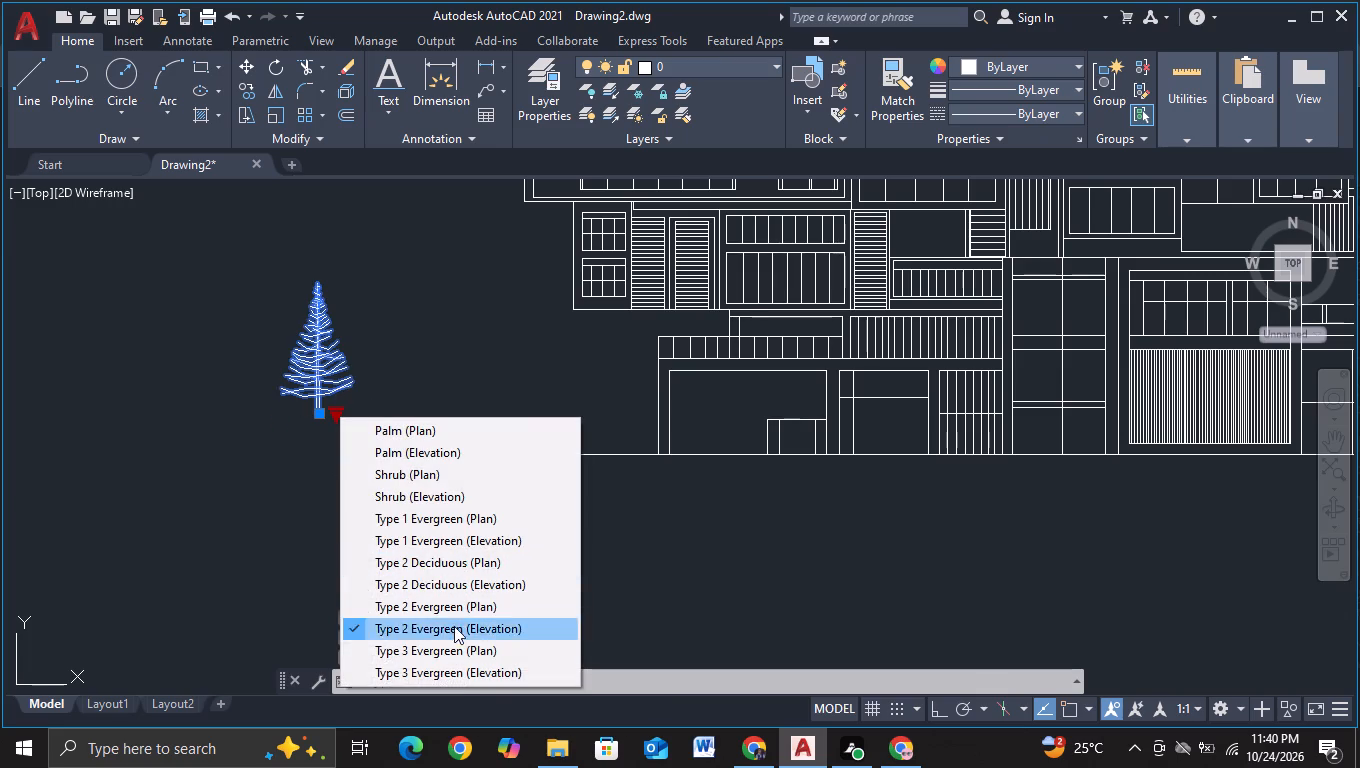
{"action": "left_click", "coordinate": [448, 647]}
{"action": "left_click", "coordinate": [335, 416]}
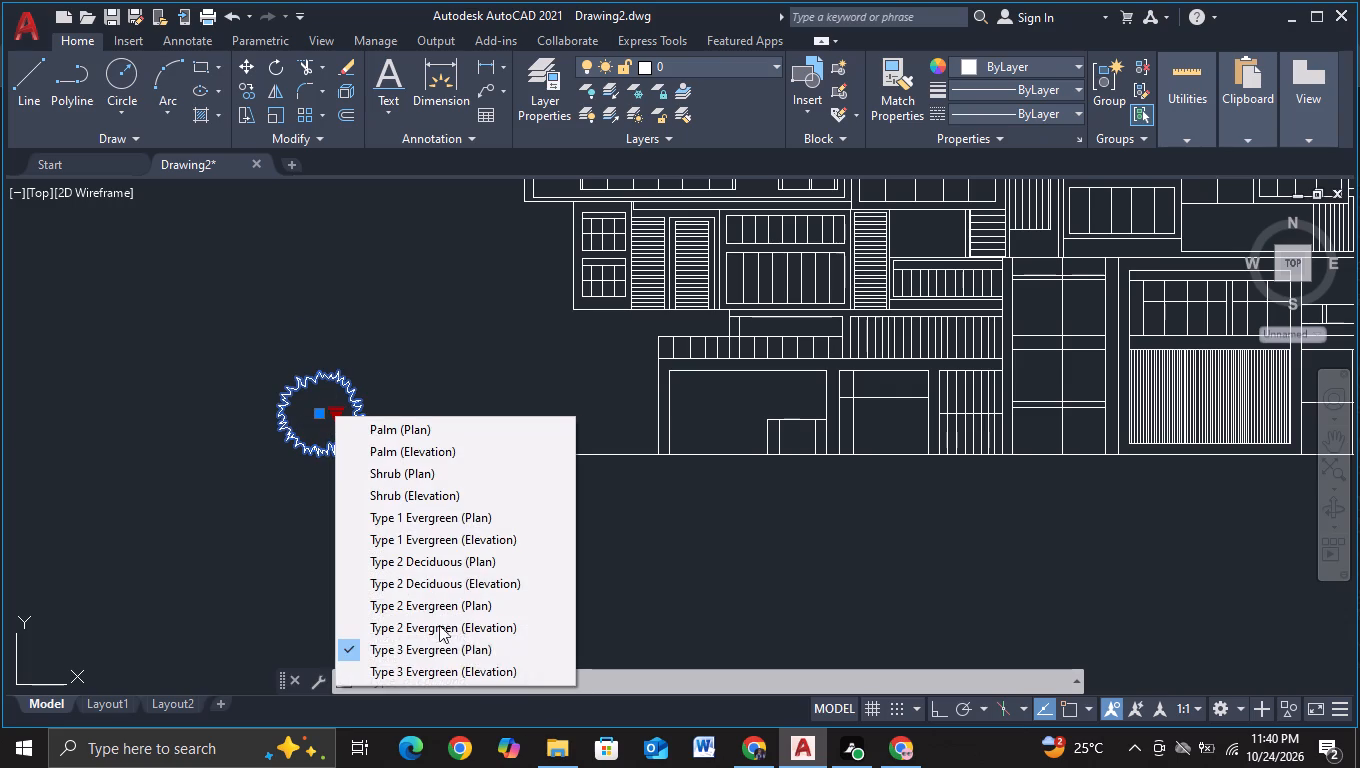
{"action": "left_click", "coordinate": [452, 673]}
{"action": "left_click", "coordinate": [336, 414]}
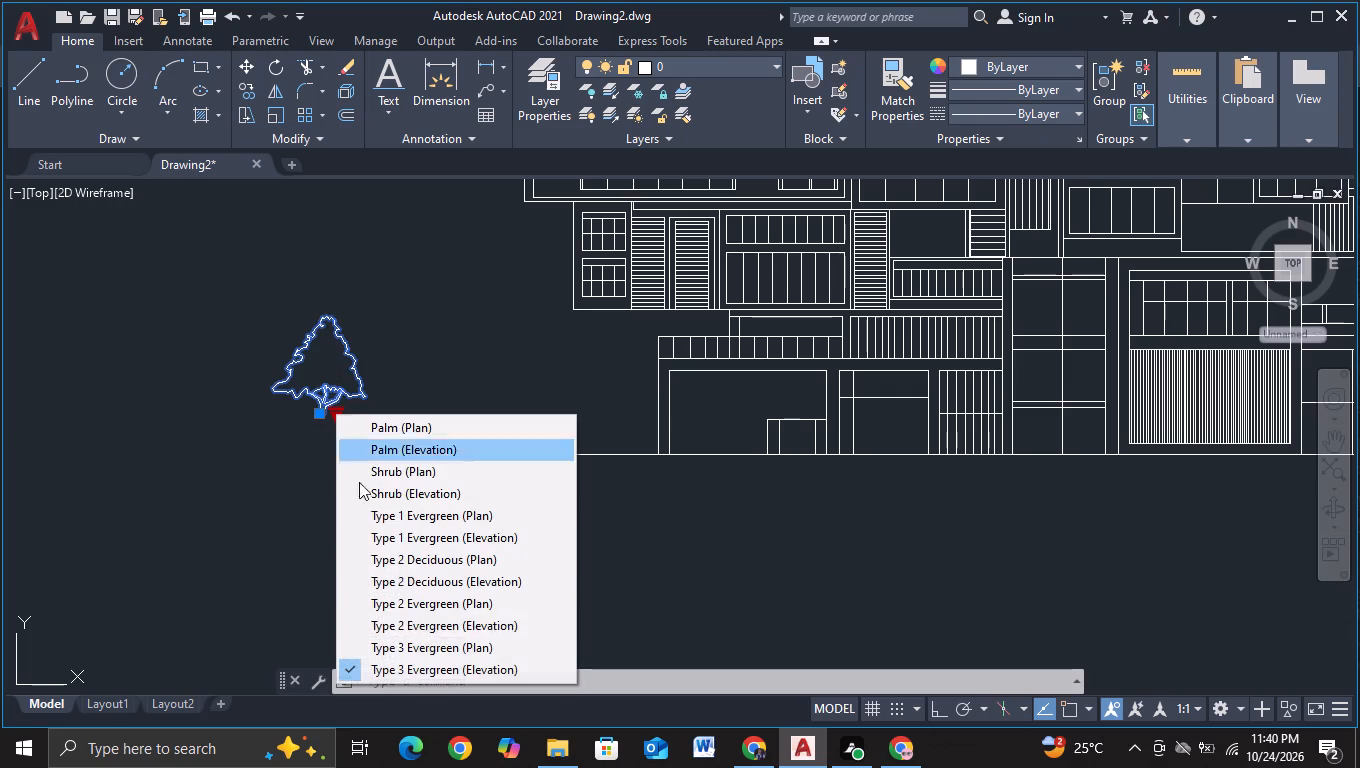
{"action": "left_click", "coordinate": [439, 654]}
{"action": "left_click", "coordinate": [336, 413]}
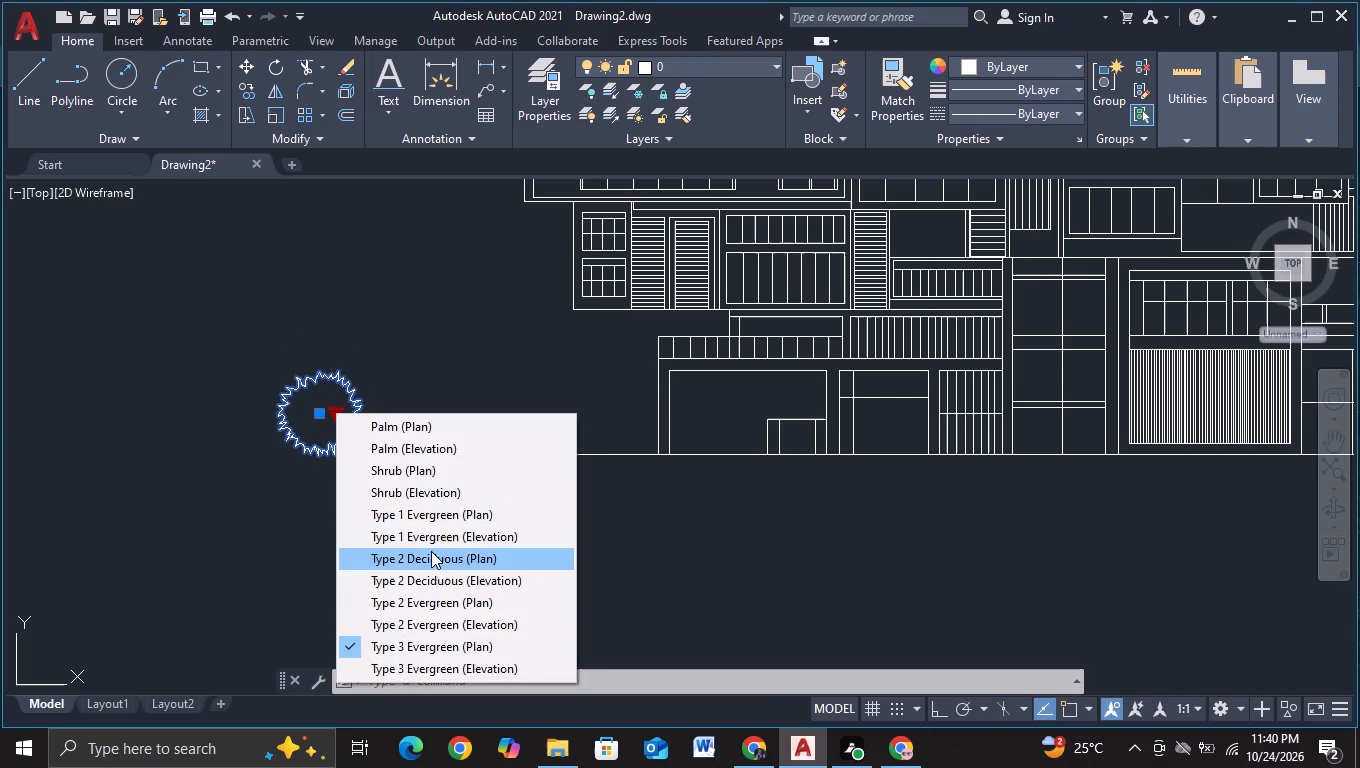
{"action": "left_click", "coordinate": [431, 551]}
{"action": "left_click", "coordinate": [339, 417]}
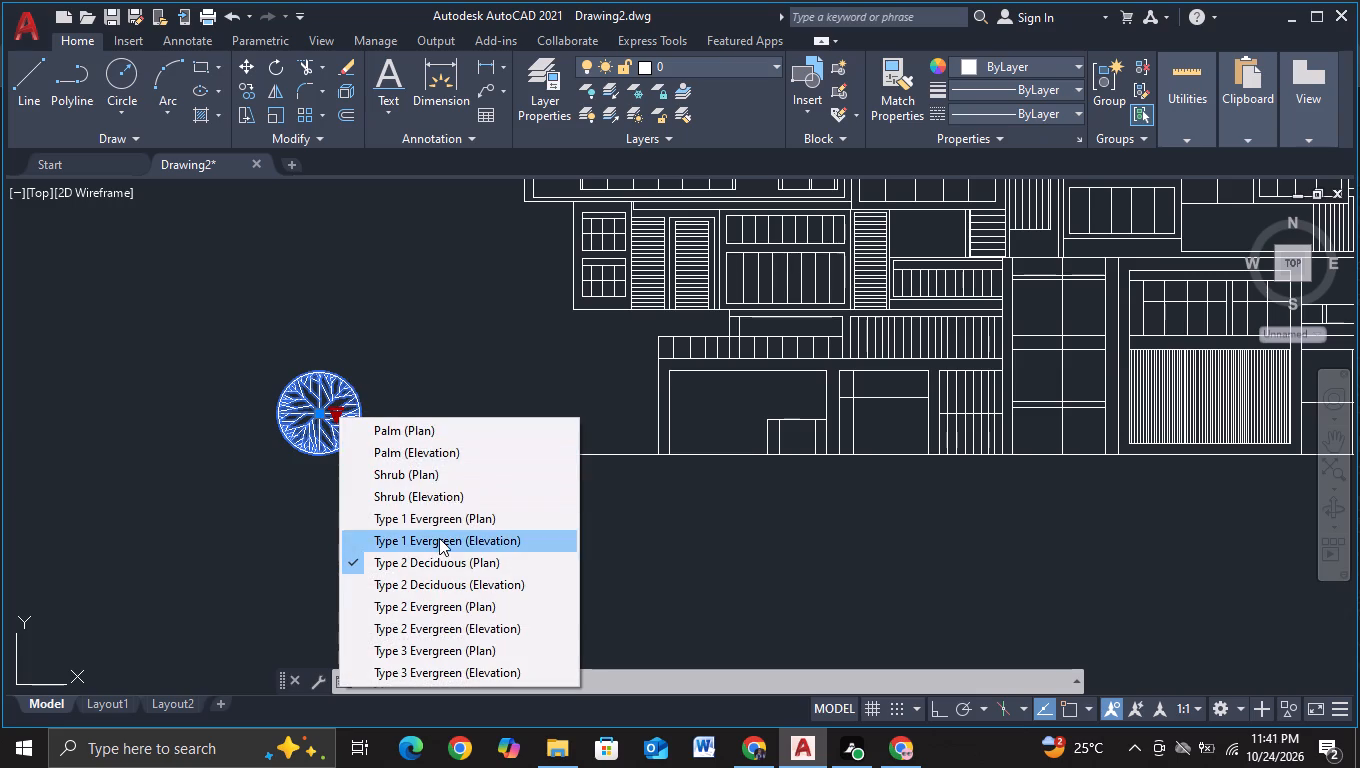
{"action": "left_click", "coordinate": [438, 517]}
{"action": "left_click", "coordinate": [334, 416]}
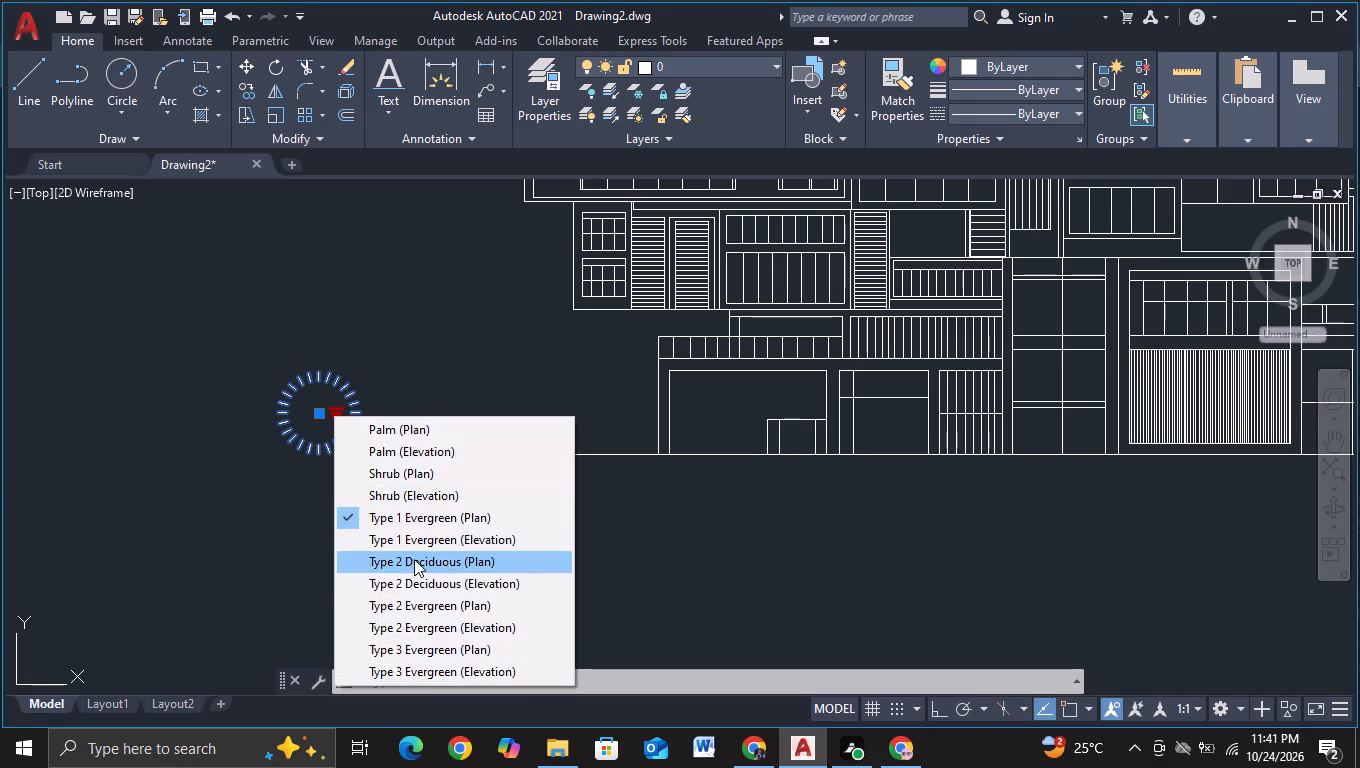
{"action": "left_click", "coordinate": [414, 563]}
Switch the tree block to its Type 2 Deciduous (Elevation) variant.
{"action": "left_click", "coordinate": [334, 420]}
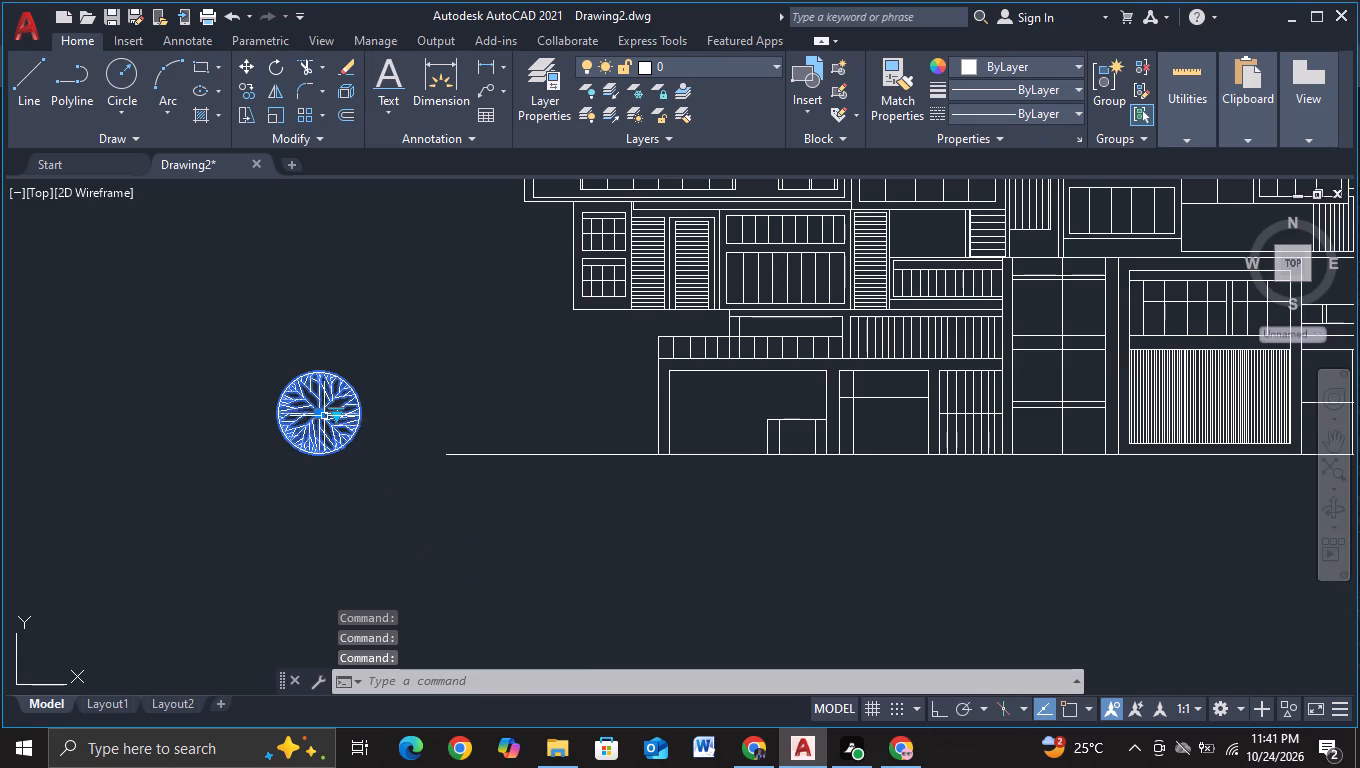
{"action": "left_click", "coordinate": [339, 411]}
{"action": "left_click", "coordinate": [453, 576]}
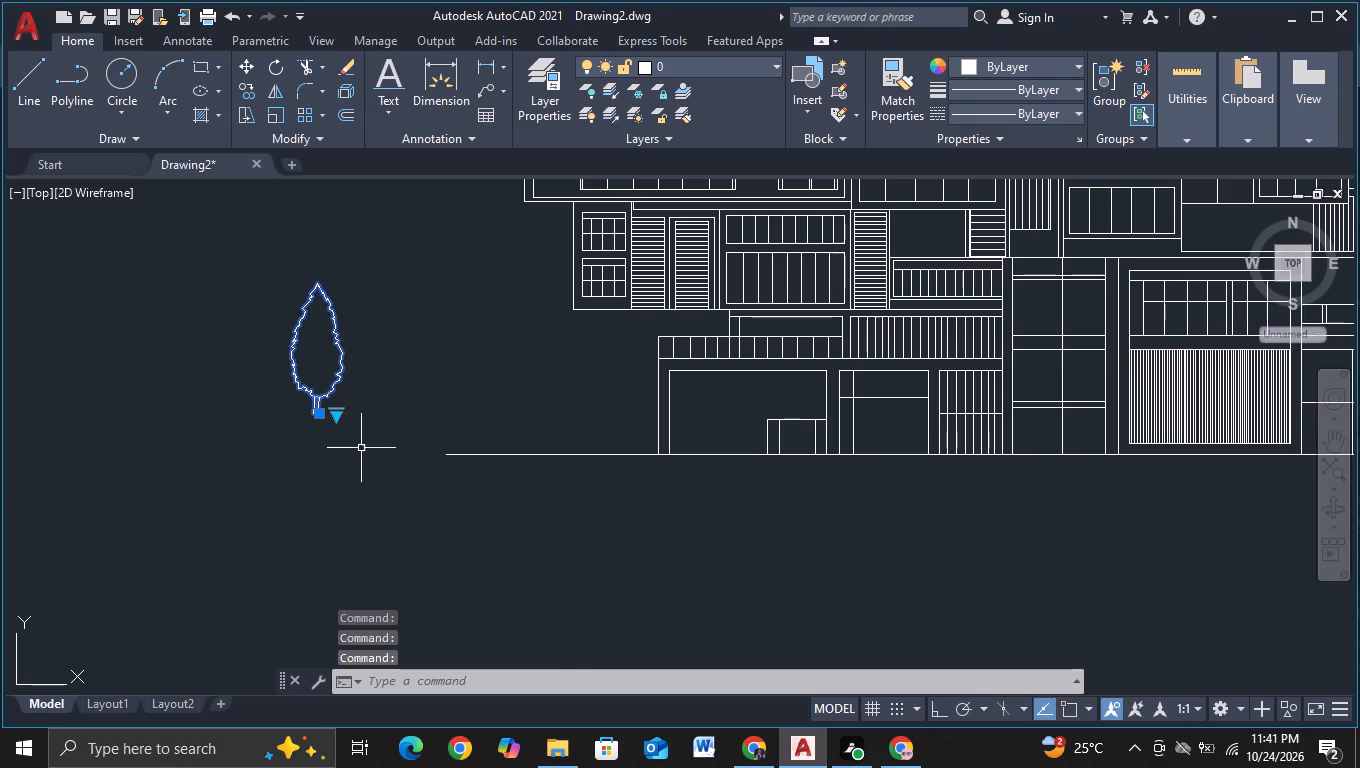
{"action": "key", "text": "Escape"}
Scale the tree block down to about two-thirds of its size, using a base point below and beside it.
{"action": "left_click", "coordinate": [283, 268]}
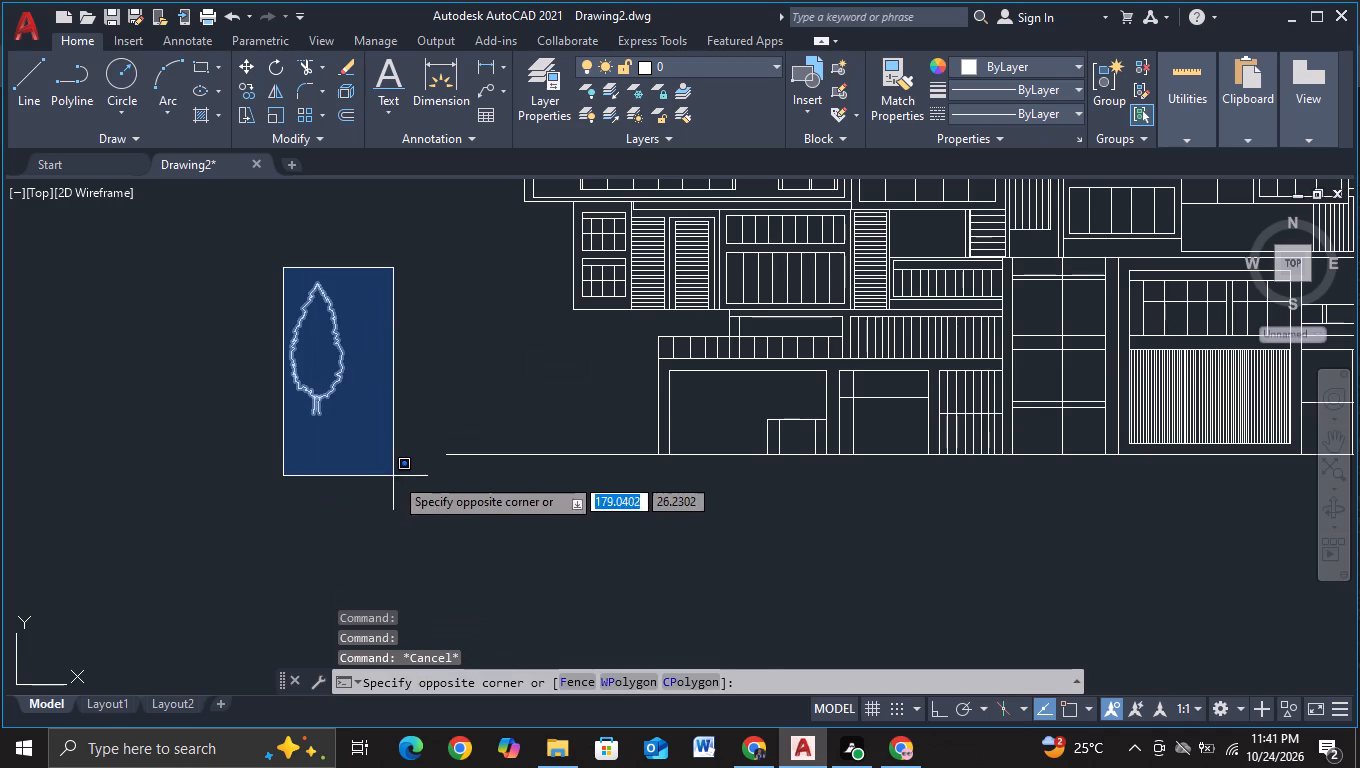
{"action": "left_click", "coordinate": [394, 476]}
{"action": "key", "text": "s"}
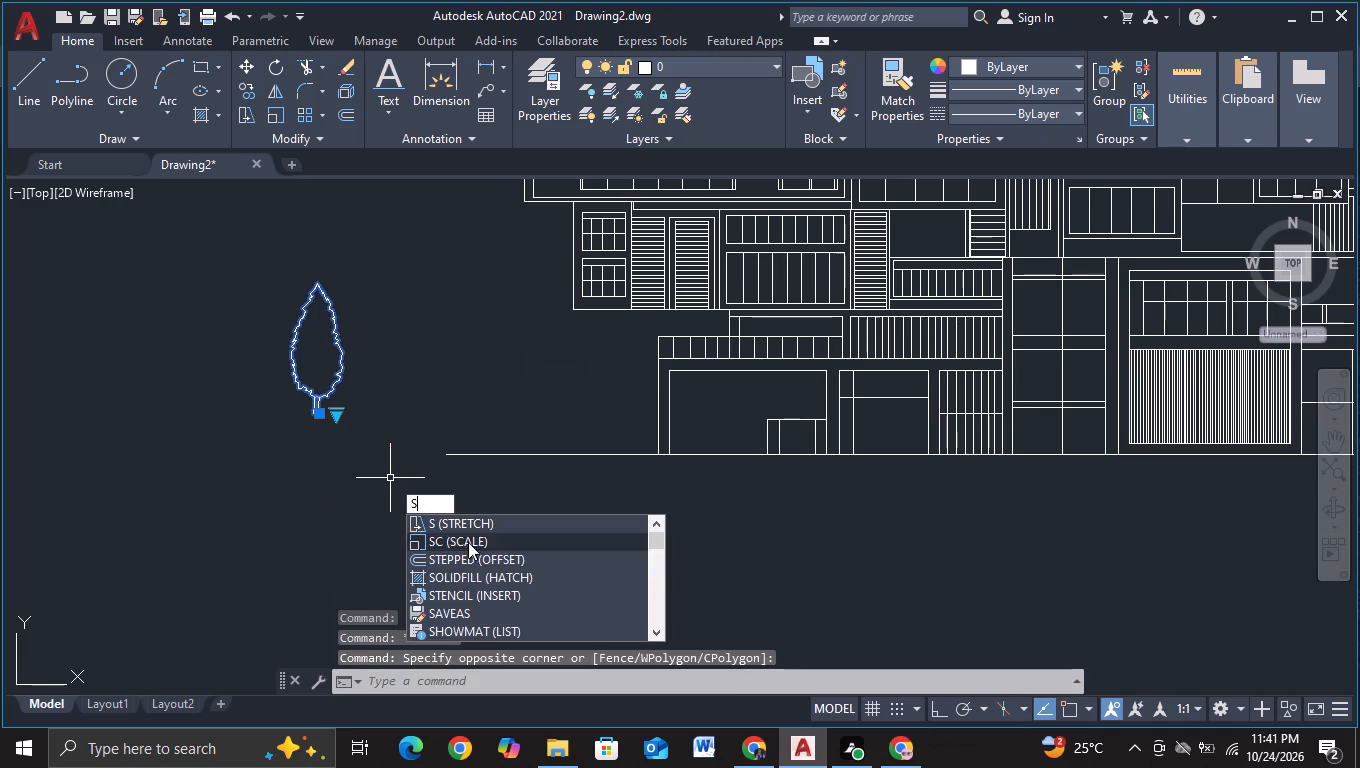
{"action": "left_click", "coordinate": [466, 538]}
{"action": "left_click", "coordinate": [474, 535]}
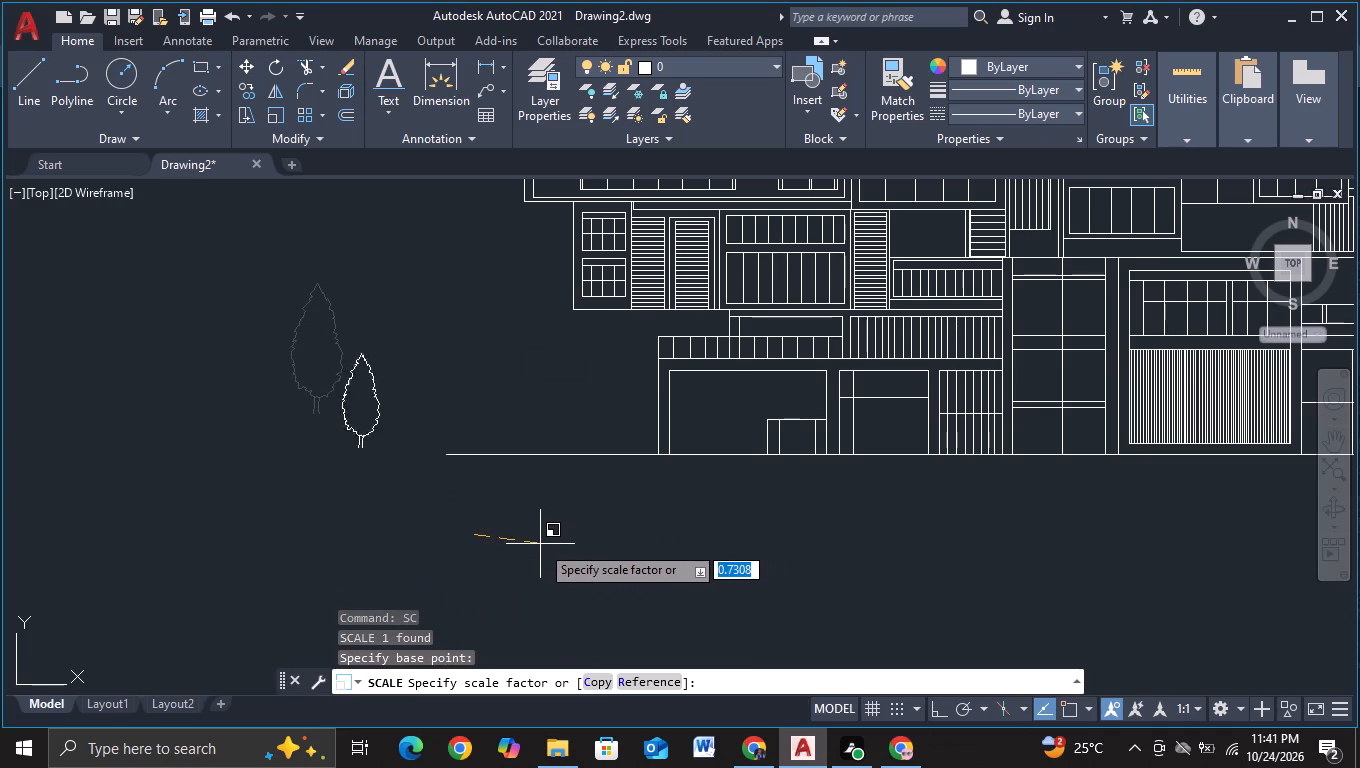
{"action": "left_click", "coordinate": [535, 541]}
{"action": "key", "text": "Escape"}
Move the tree about 41 units onto the ground line, slightly overlapping the building's left wall.
{"action": "left_click", "coordinate": [341, 351]}
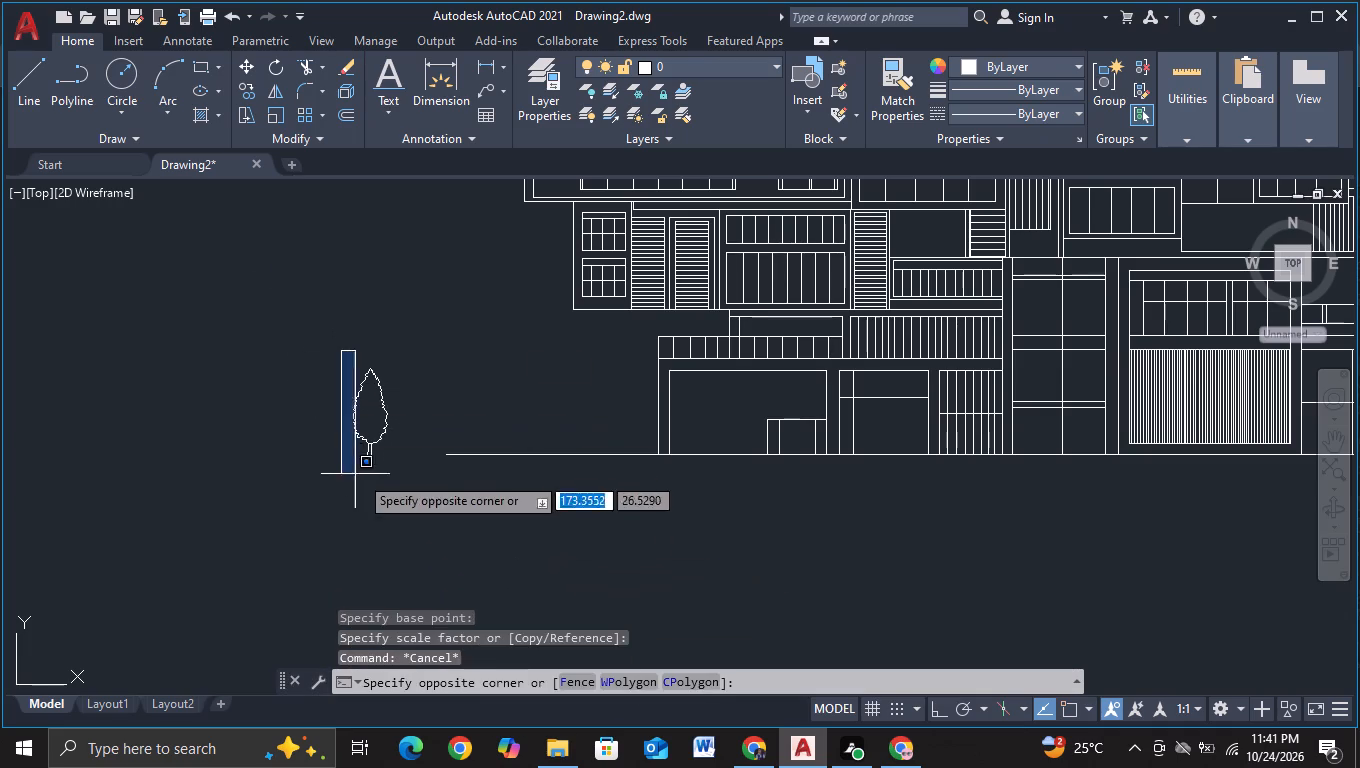
{"action": "left_click", "coordinate": [409, 477]}
{"action": "key", "text": "m"}
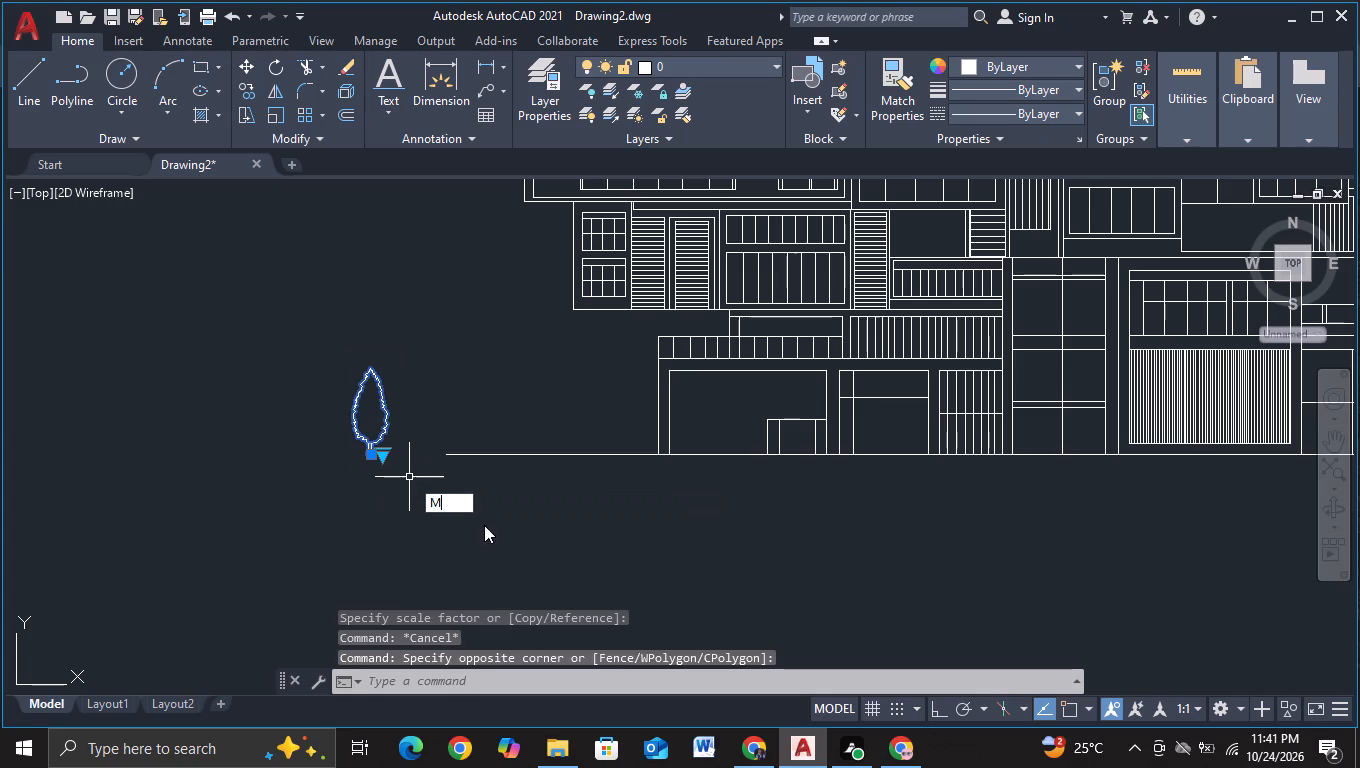
{"action": "left_click", "coordinate": [489, 520]}
{"action": "left_click", "coordinate": [460, 508]}
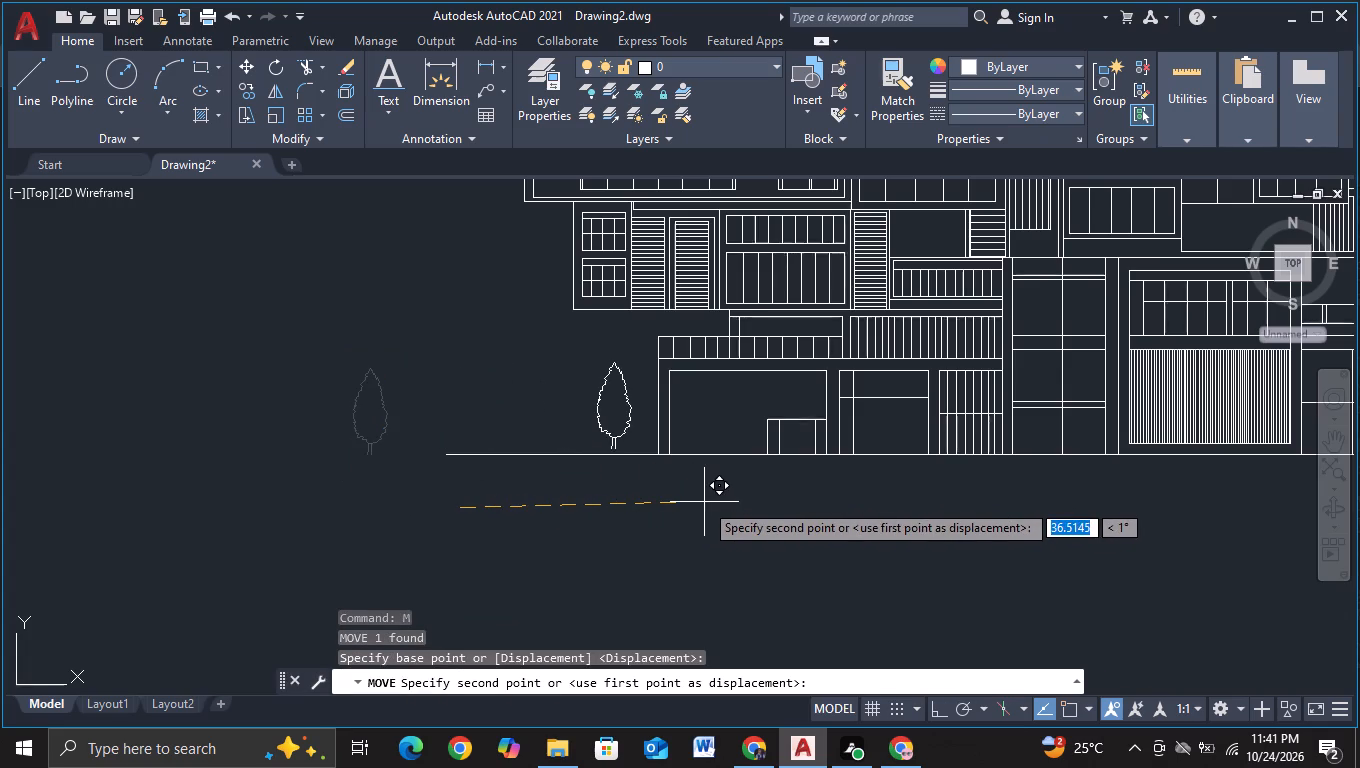
{"action": "scroll", "coordinate": [717, 503], "scroll_direction": "up", "scroll_amount": 1}
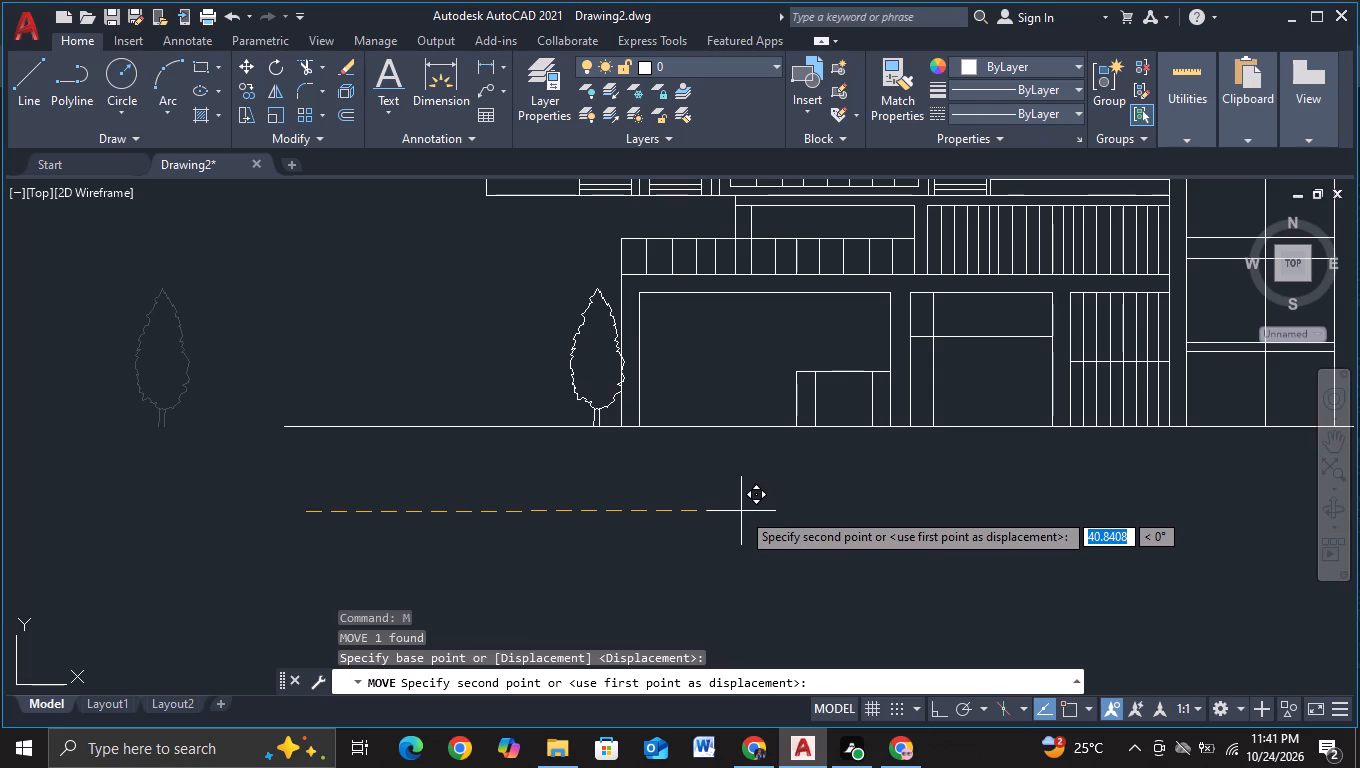
{"action": "left_click", "coordinate": [741, 512]}
{"action": "key", "text": "Escape"}
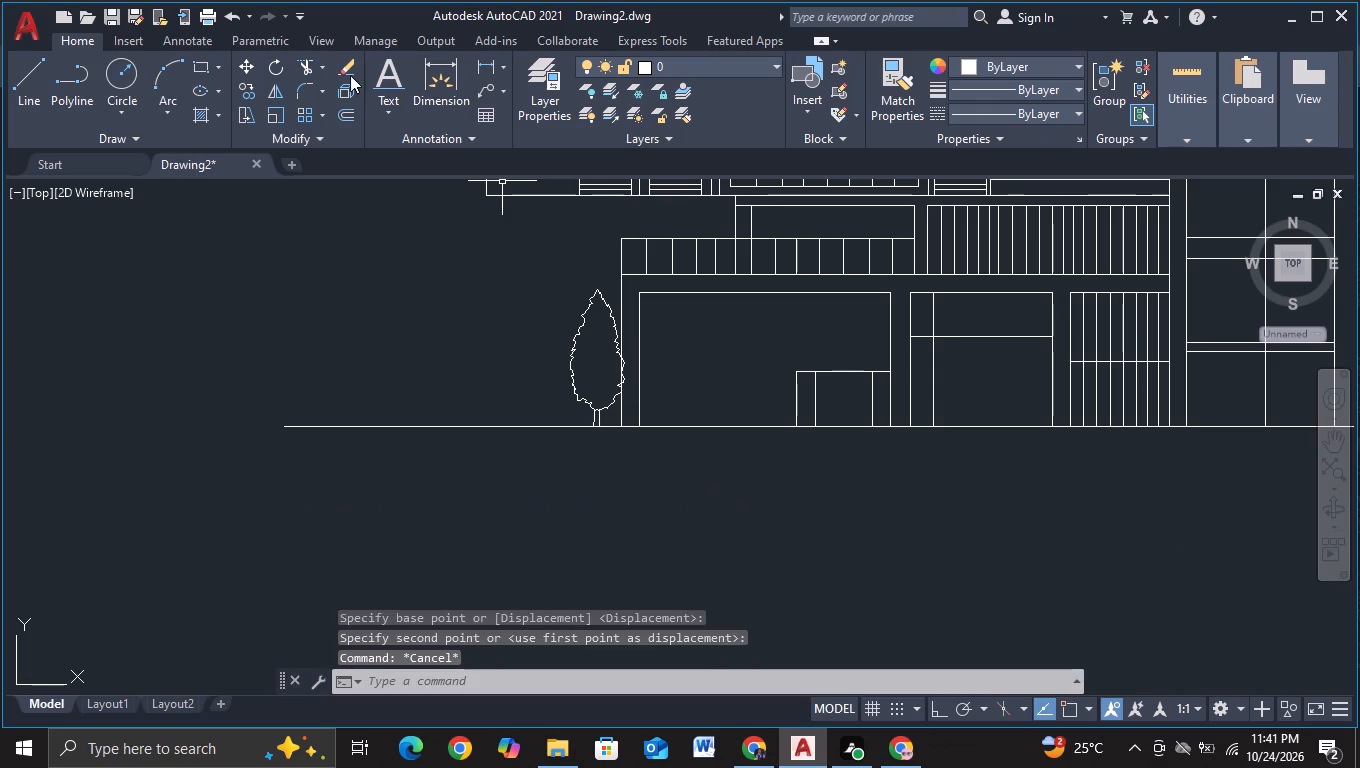
Trim the portions of the building's left wall line that cross the tree's foliage.
{"action": "left_click", "coordinate": [308, 73]}
{"action": "scroll", "coordinate": [546, 228], "scroll_direction": "up", "scroll_amount": 2}
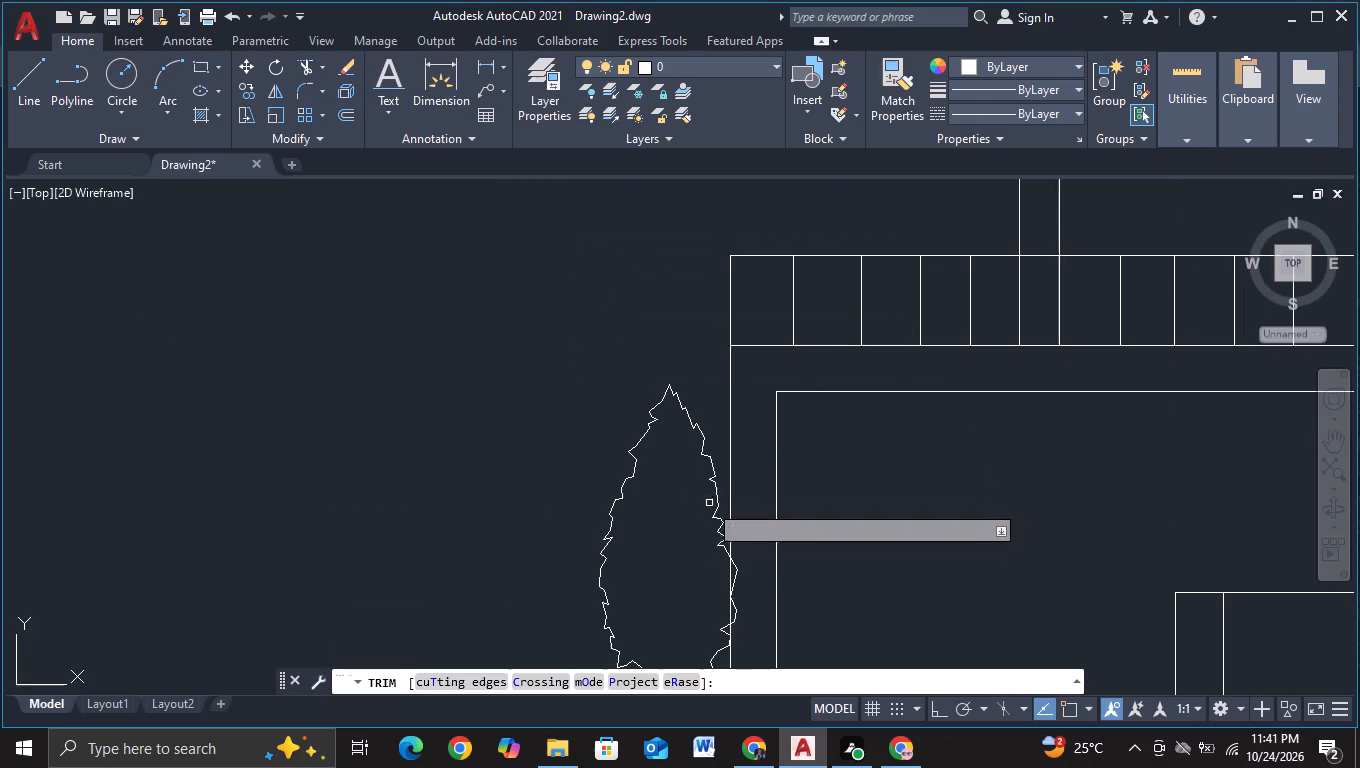
{"action": "middle_click_drag", "start_coordinate": [667, 529], "coordinate": [635, 404]}
{"action": "scroll", "coordinate": [699, 419], "scroll_direction": "up", "scroll_amount": 1}
{"action": "left_click", "coordinate": [697, 470]}
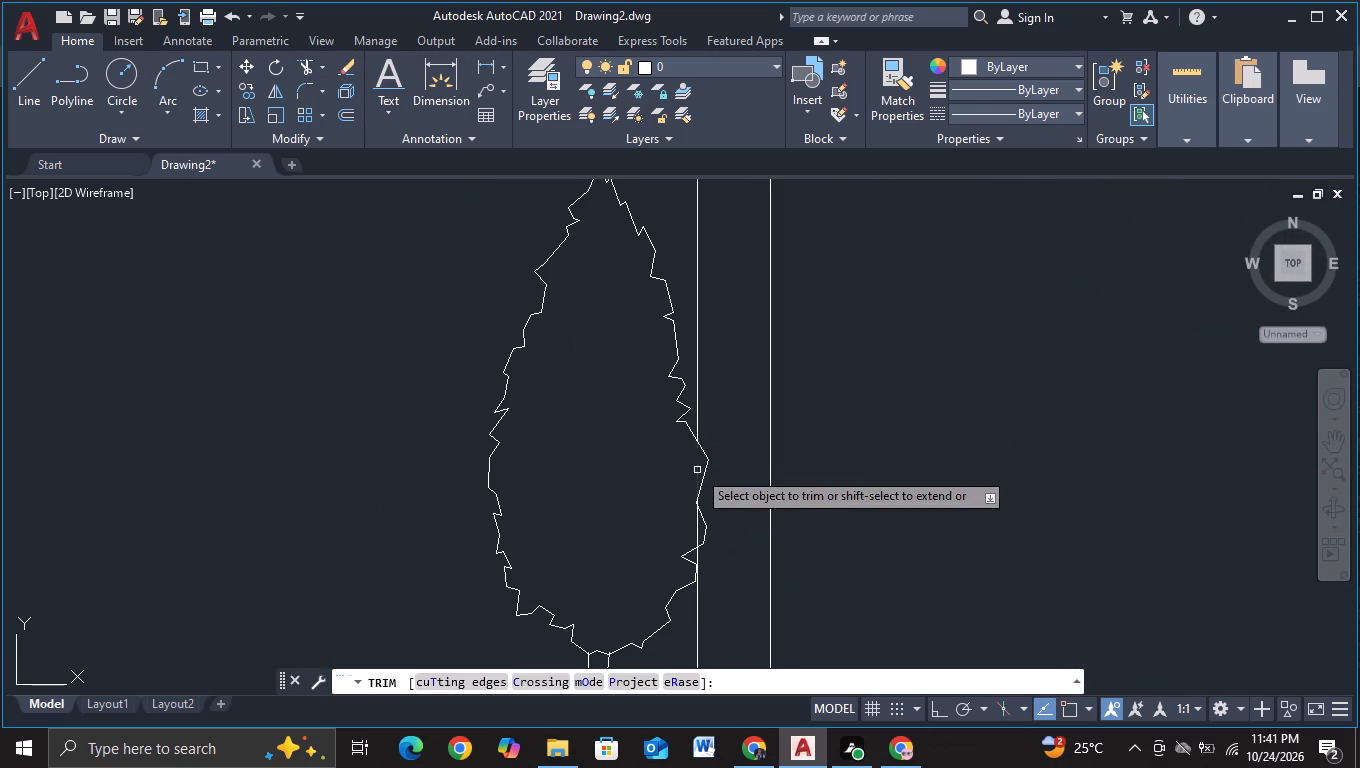
{"action": "left_click", "coordinate": [695, 524]}
{"action": "middle_click_drag", "start_coordinate": [690, 527], "coordinate": [681, 424]}
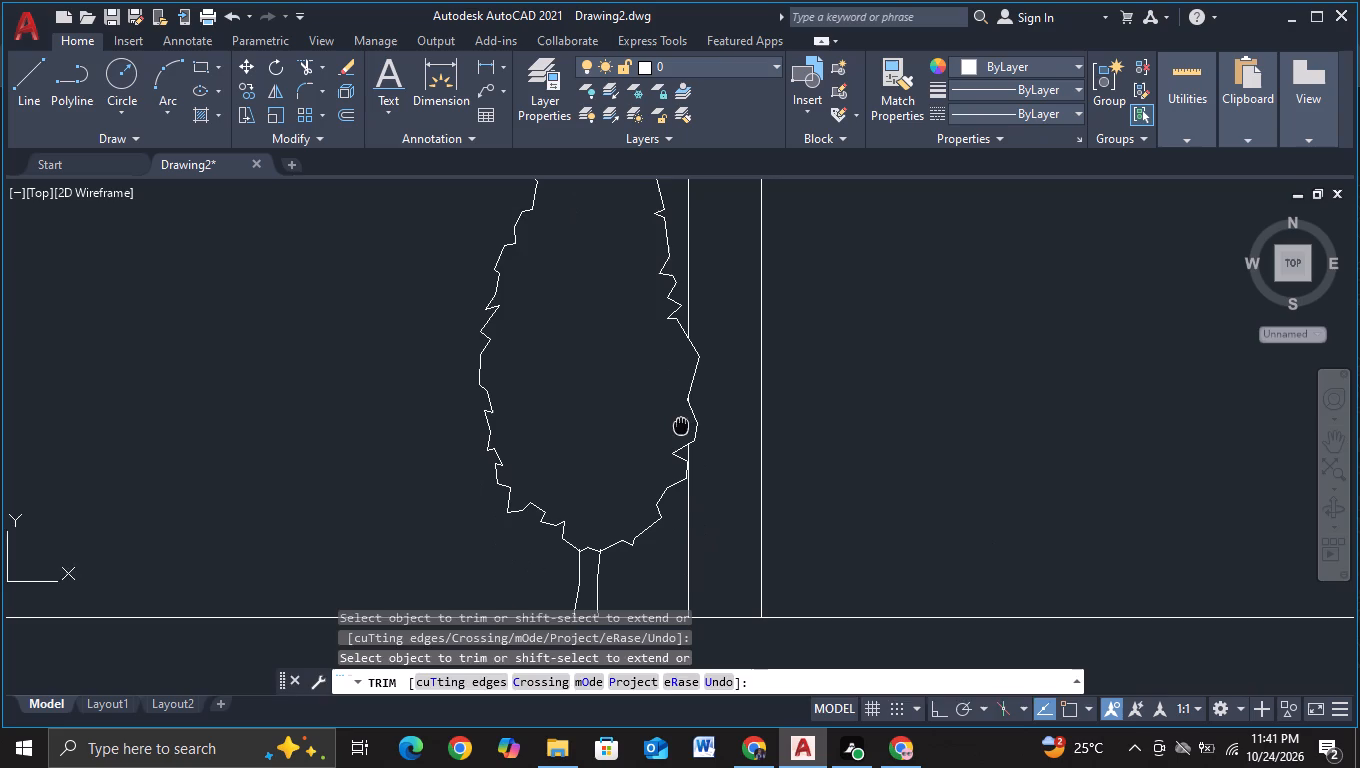
{"action": "key", "text": "Escape"}
With ortho on, copy the tree three times leftward along the ground line at about 5.2, 10.6 and 15.8 units.
{"action": "left_click", "coordinate": [532, 504]}
{"action": "key", "text": "c"}
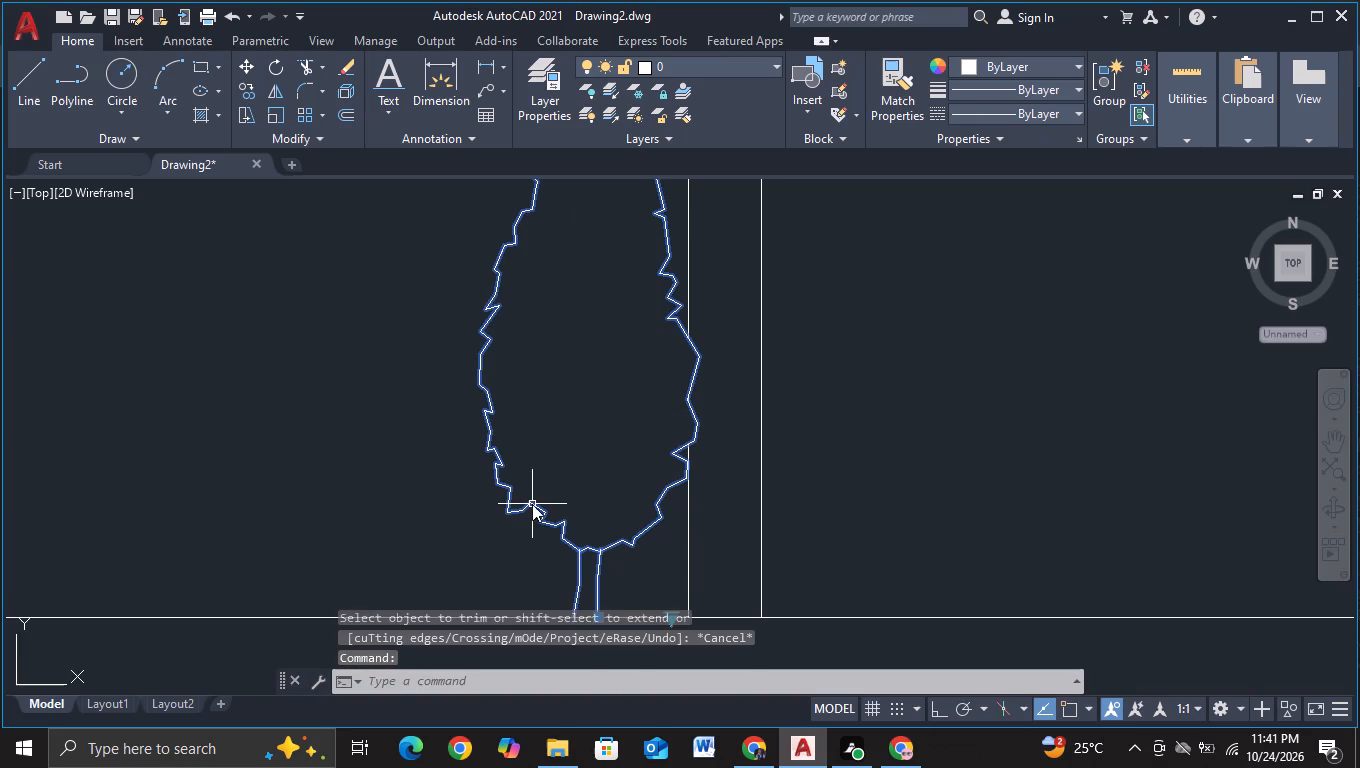
{"action": "left_click", "coordinate": [644, 573]}
{"action": "left_click", "coordinate": [556, 425]}
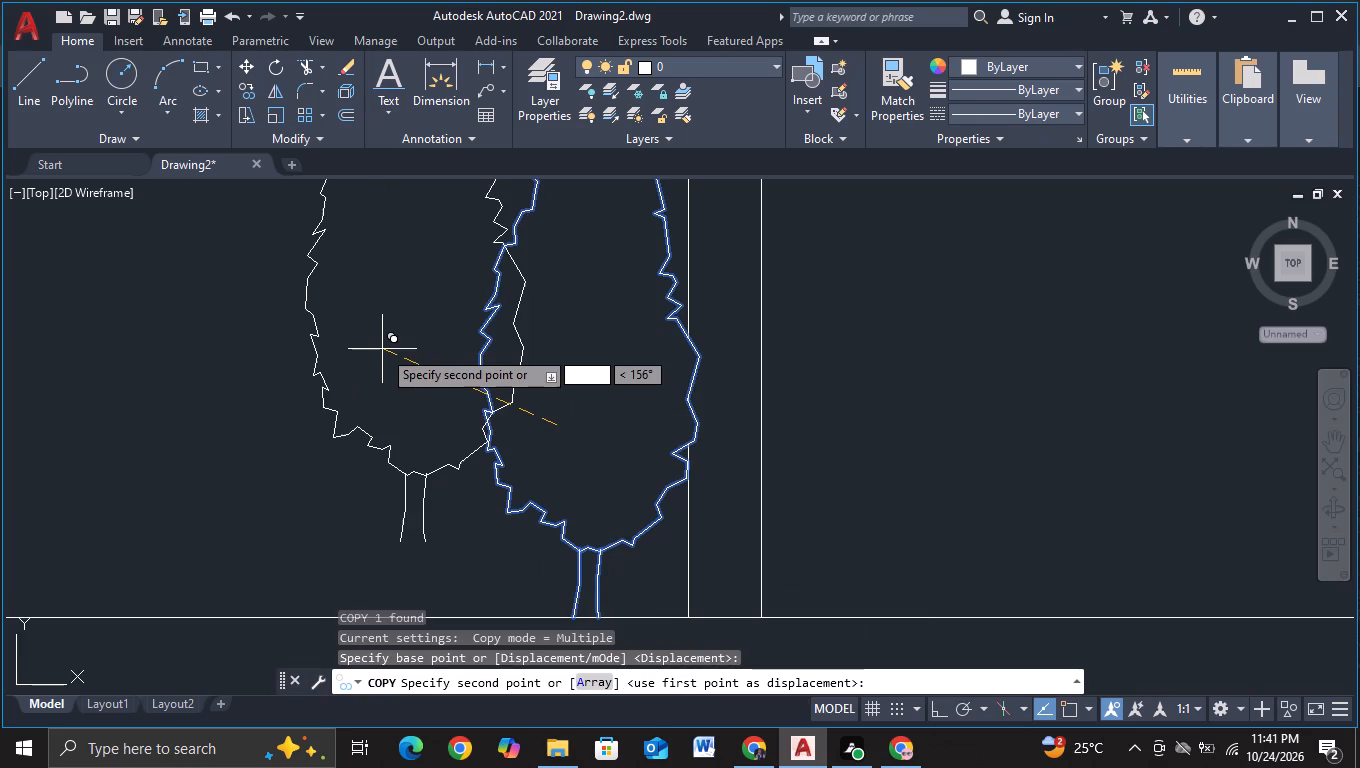
{"action": "key", "text": "F8"}
{"action": "scroll", "coordinate": [382, 349], "scroll_direction": "down", "scroll_amount": 2}
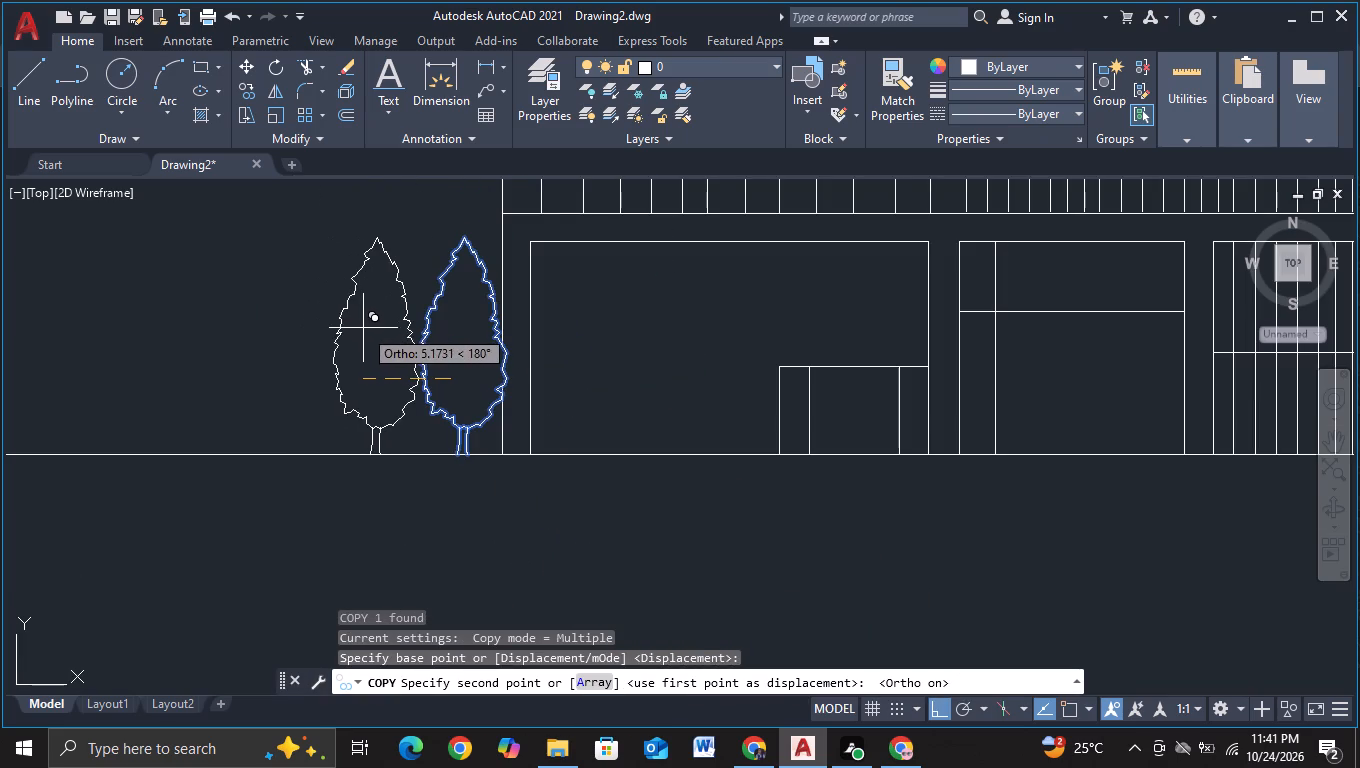
{"action": "left_click", "coordinate": [363, 328]}
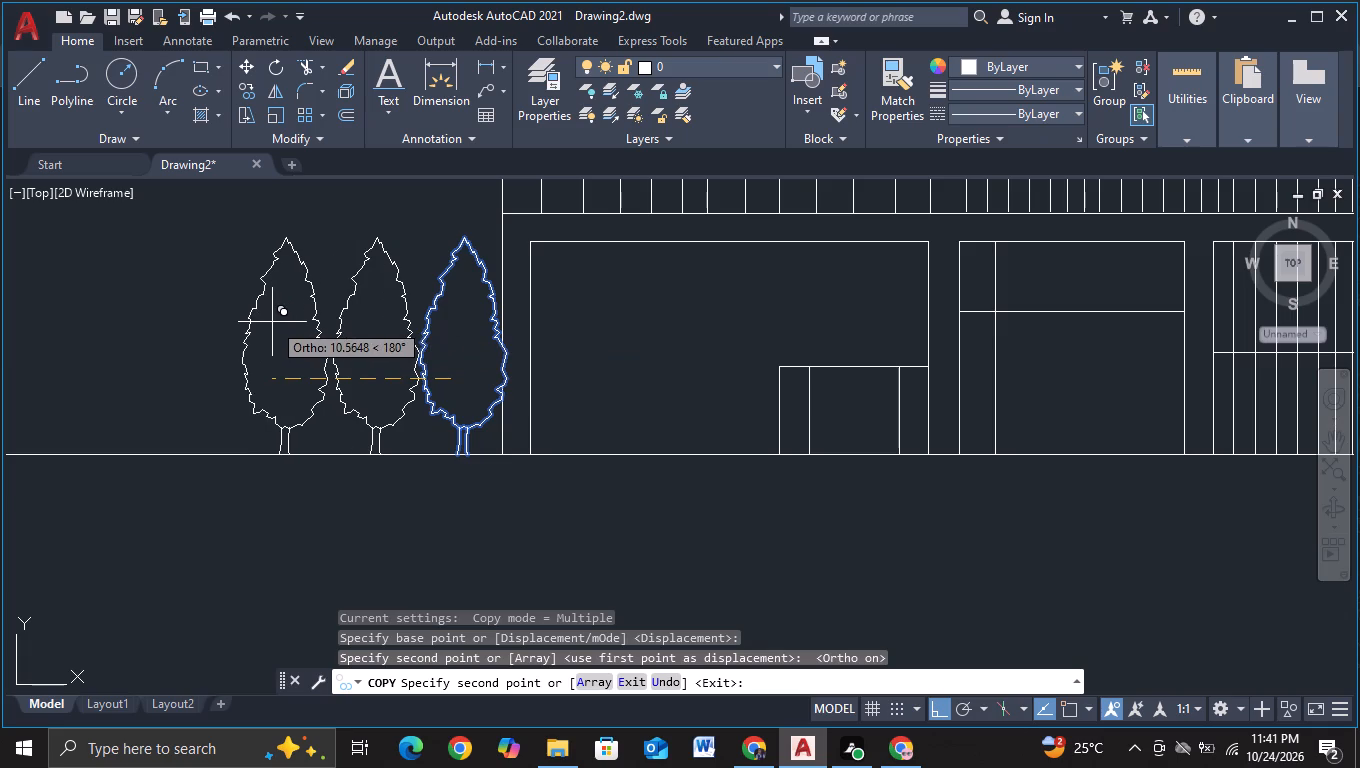
{"action": "left_click", "coordinate": [272, 322]}
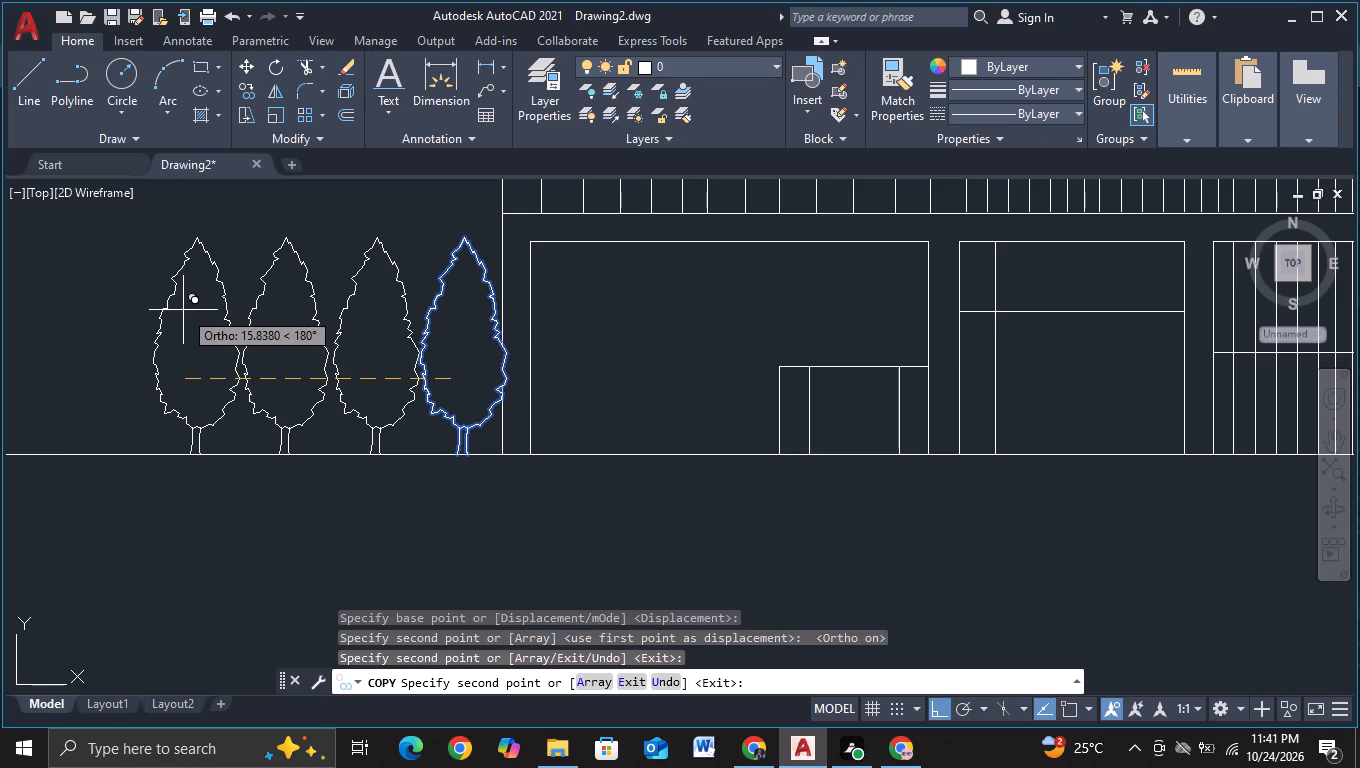
{"action": "left_click", "coordinate": [183, 310]}
Place three more copies of the tree side by side on the ground line at the building's right end, starting about 169 units away.
{"action": "scroll", "coordinate": [318, 326], "scroll_direction": "down", "scroll_amount": 3}
{"action": "middle_click_drag", "start_coordinate": [434, 390], "coordinate": [0, 417]}
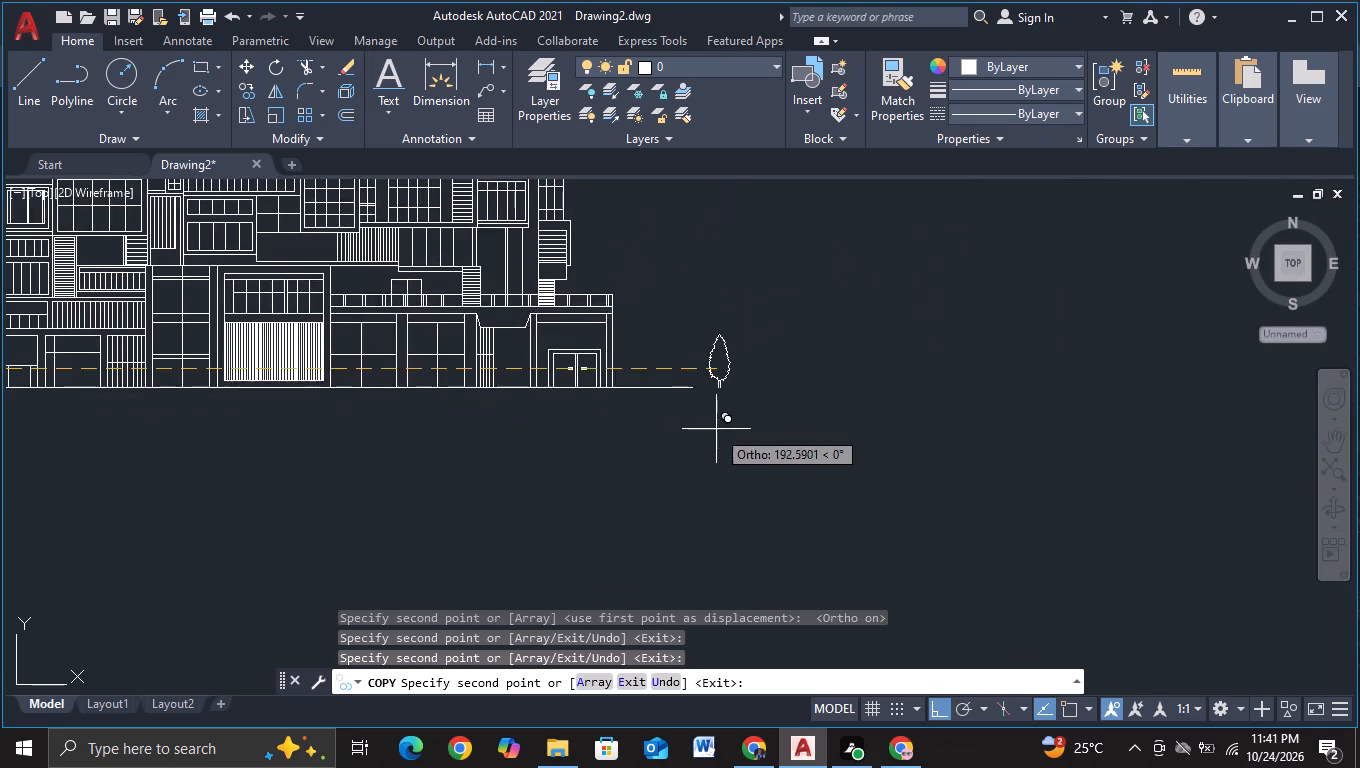
{"action": "scroll", "coordinate": [716, 429], "scroll_direction": "up", "scroll_amount": 2}
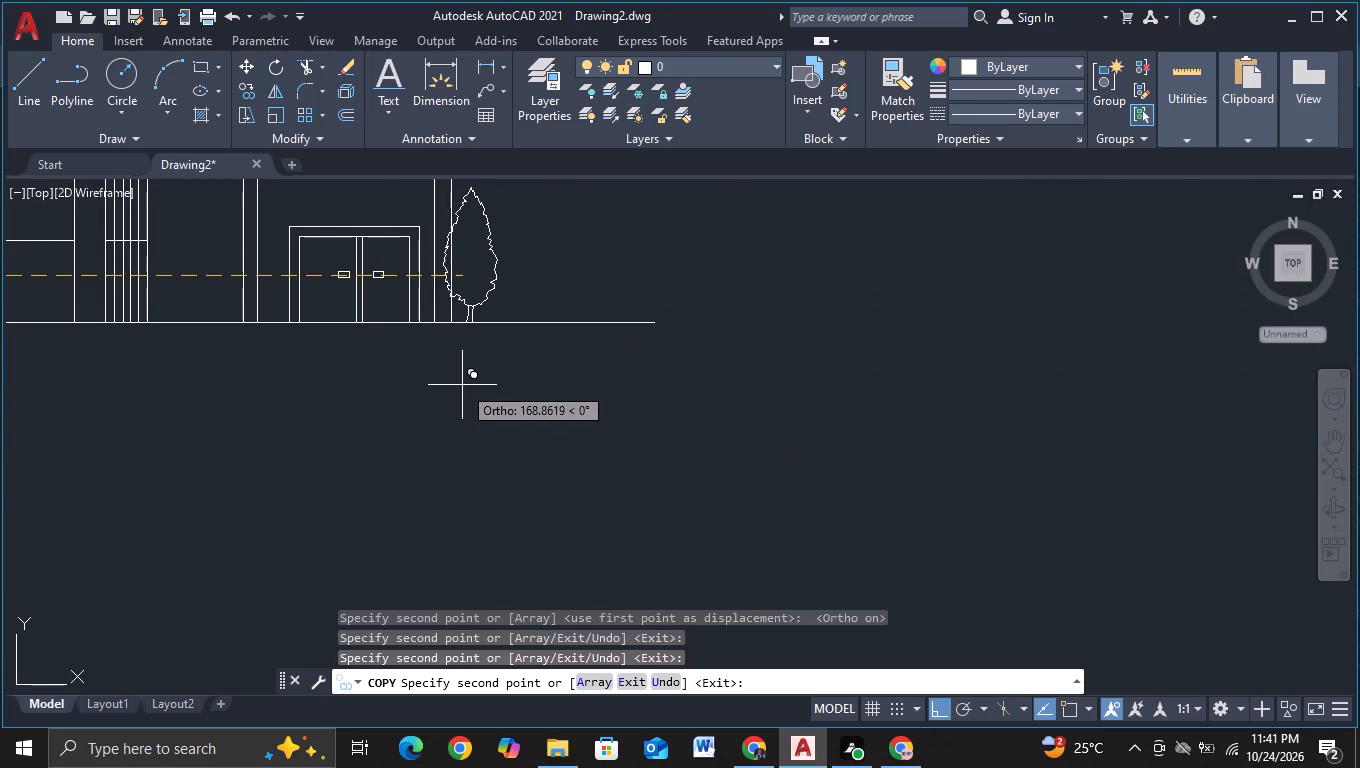
{"action": "left_click", "coordinate": [463, 384]}
{"action": "left_click", "coordinate": [517, 384]}
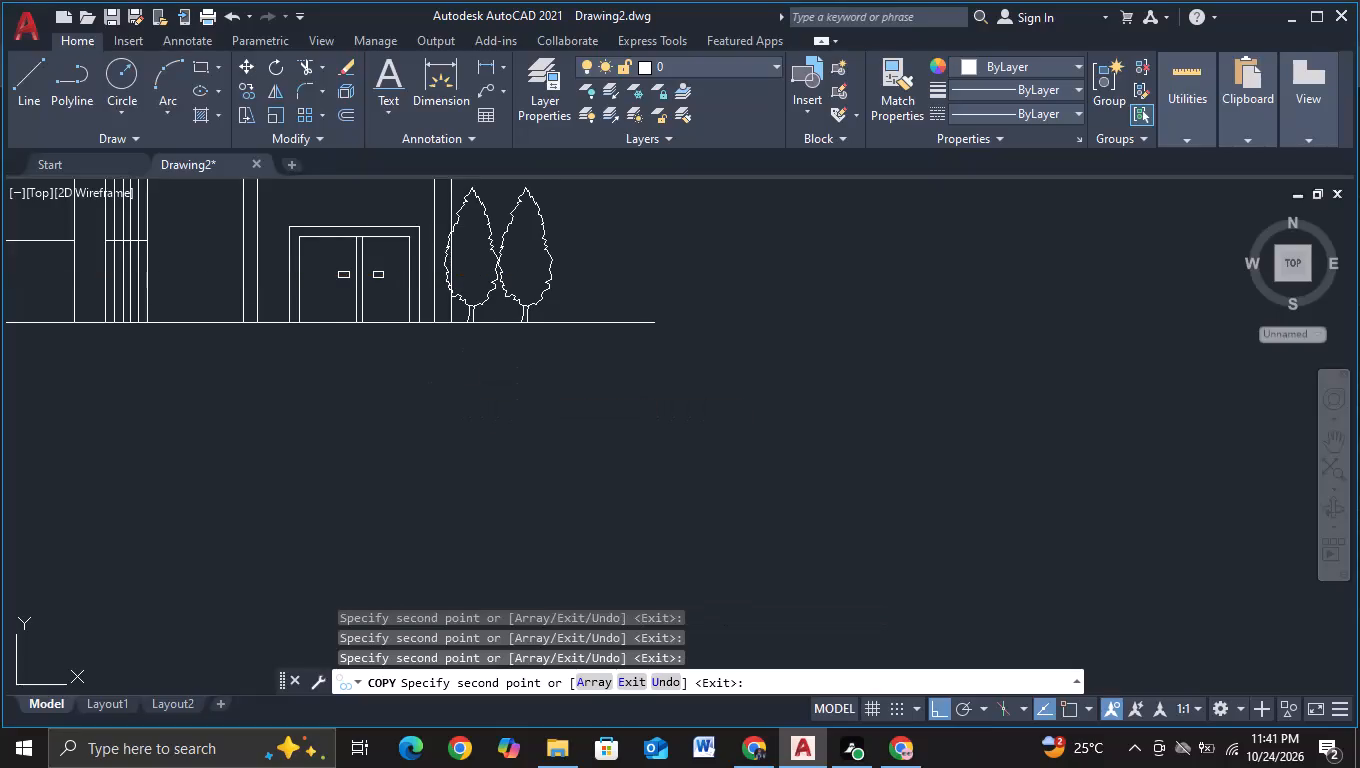
{"action": "left_click", "coordinate": [575, 385]}
{"action": "key", "text": "Escape"}
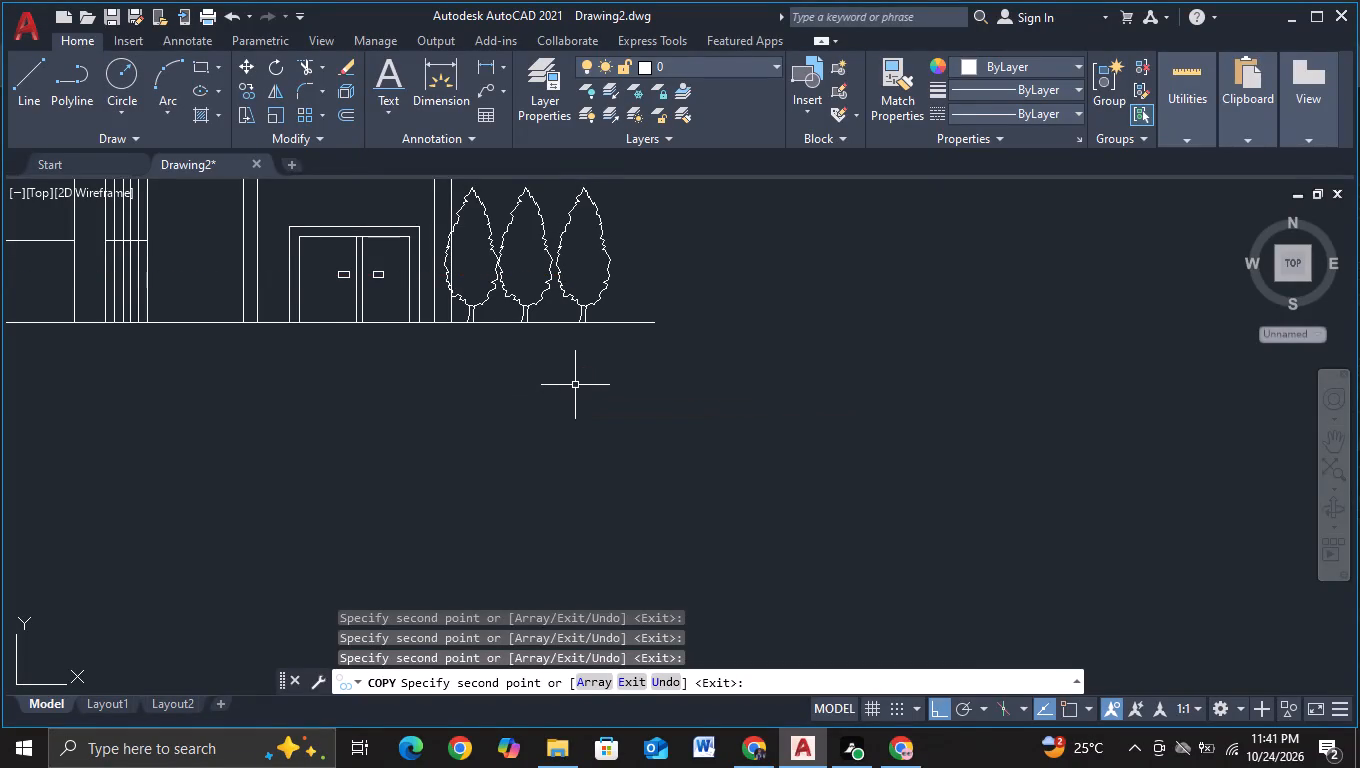
Trim the building's right wall line where it crosses the adjacent tree's foliage.
{"action": "left_click", "coordinate": [309, 67]}
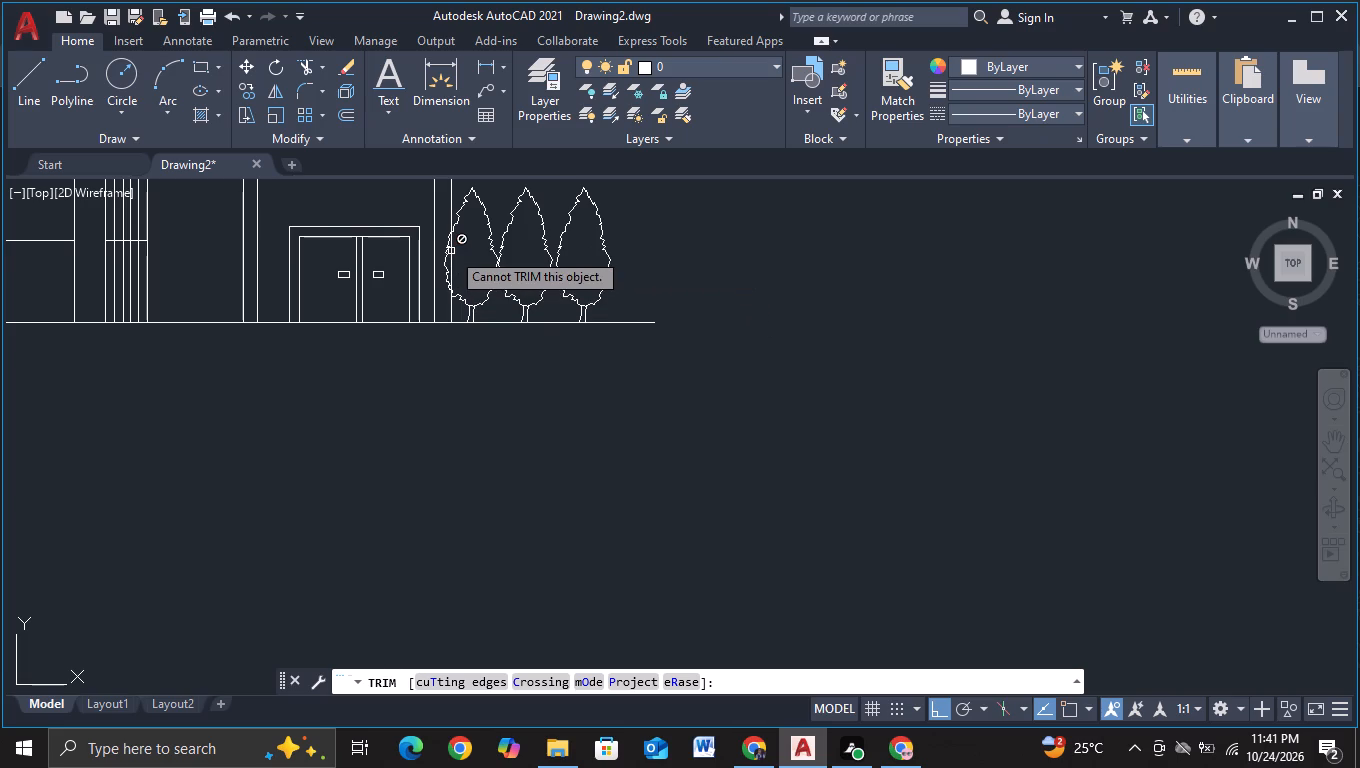
{"action": "left_click", "coordinate": [451, 254]}
{"action": "key", "text": "Escape"}
Copy the rightmost tree about 24 units straight up, into the empty space beside the building.
{"action": "scroll", "coordinate": [463, 256], "scroll_direction": "down", "scroll_amount": 1}
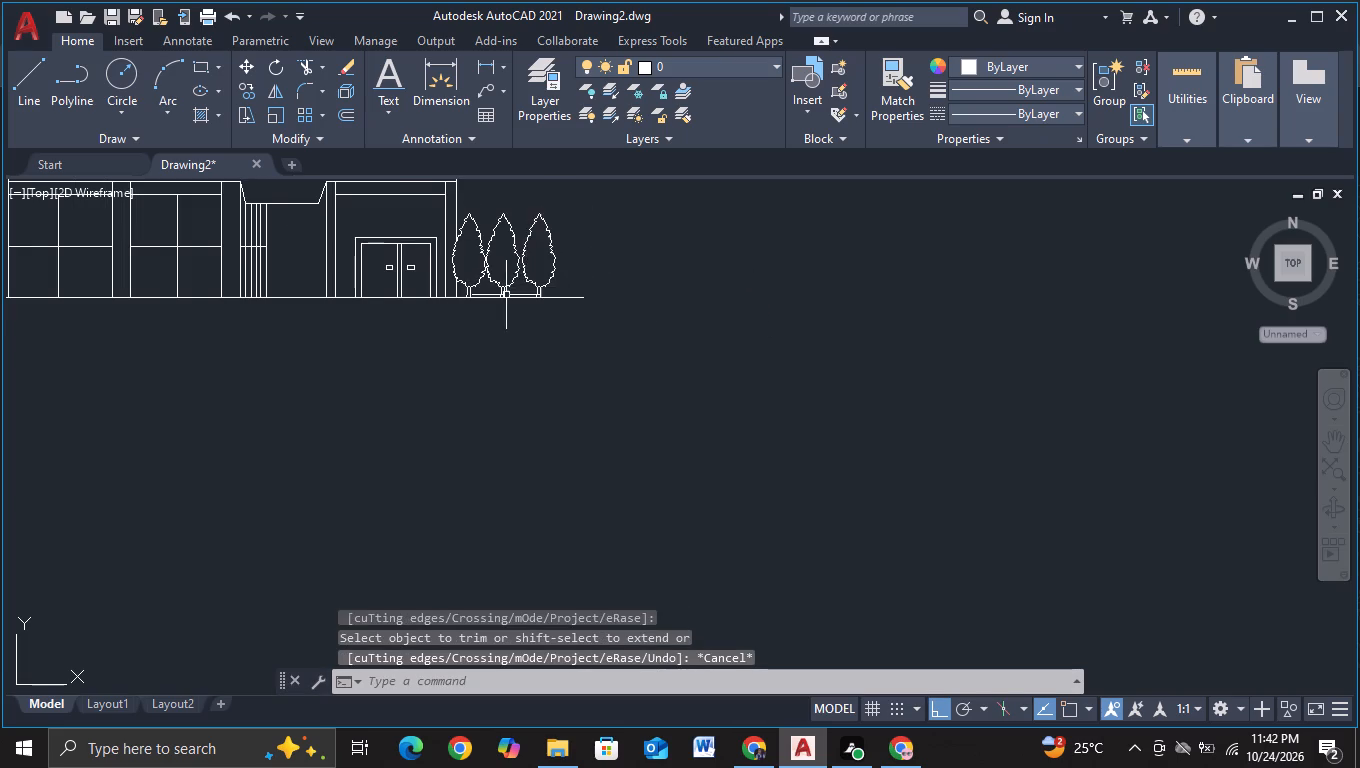
{"action": "scroll", "coordinate": [503, 313], "scroll_direction": "down", "scroll_amount": 2}
{"action": "middle_click_drag", "start_coordinate": [483, 399], "coordinate": [561, 428]}
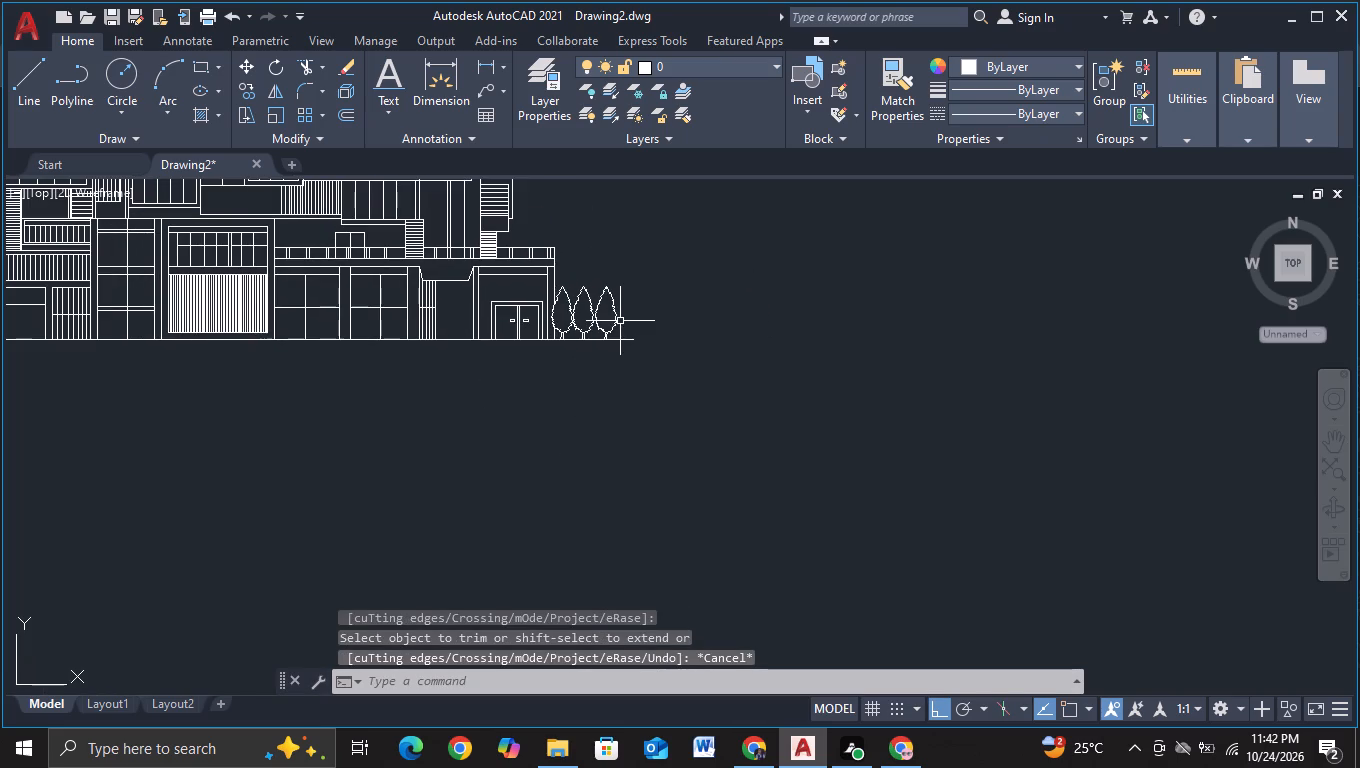
{"action": "left_click", "coordinate": [614, 316]}
{"action": "key", "text": "c"}
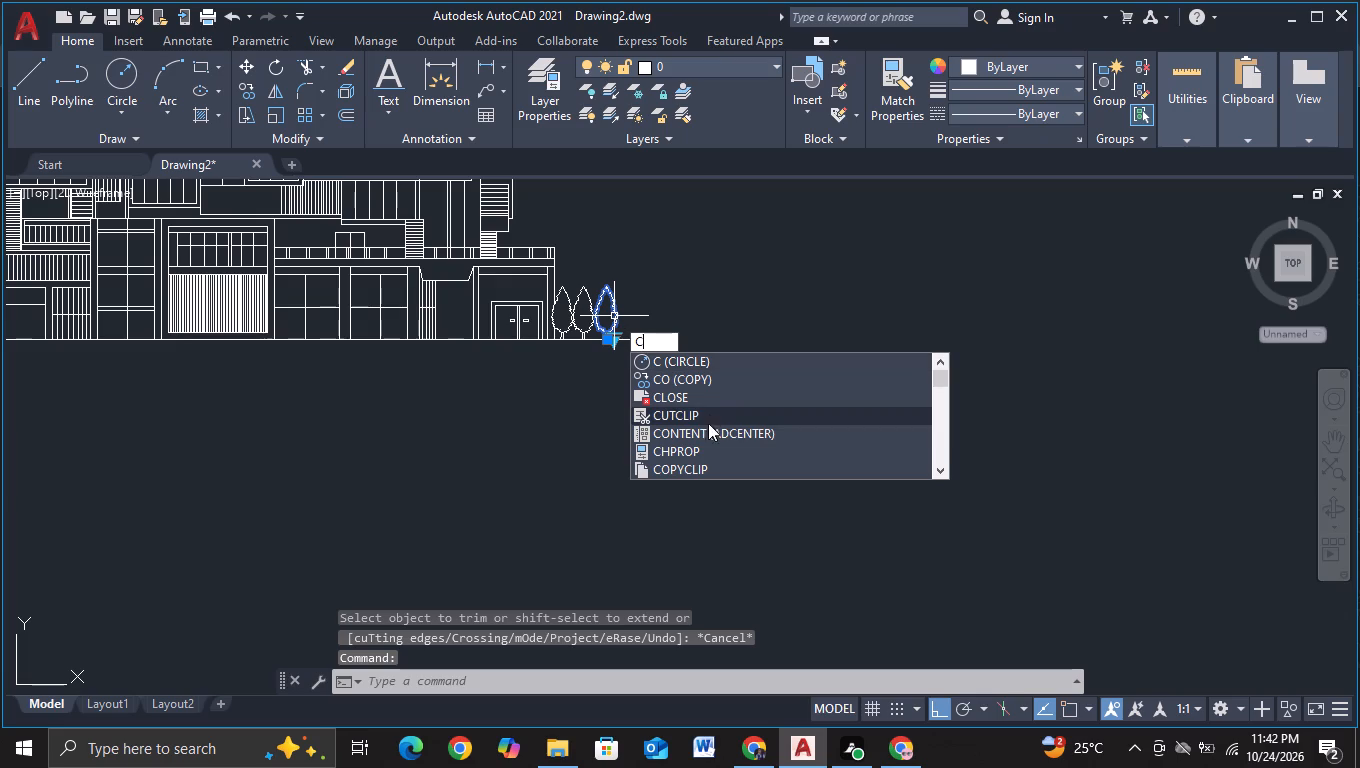
{"action": "left_click", "coordinate": [711, 382]}
{"action": "left_click", "coordinate": [701, 371]}
{"action": "left_click", "coordinate": [758, 274]}
{"action": "key", "text": "F1"}
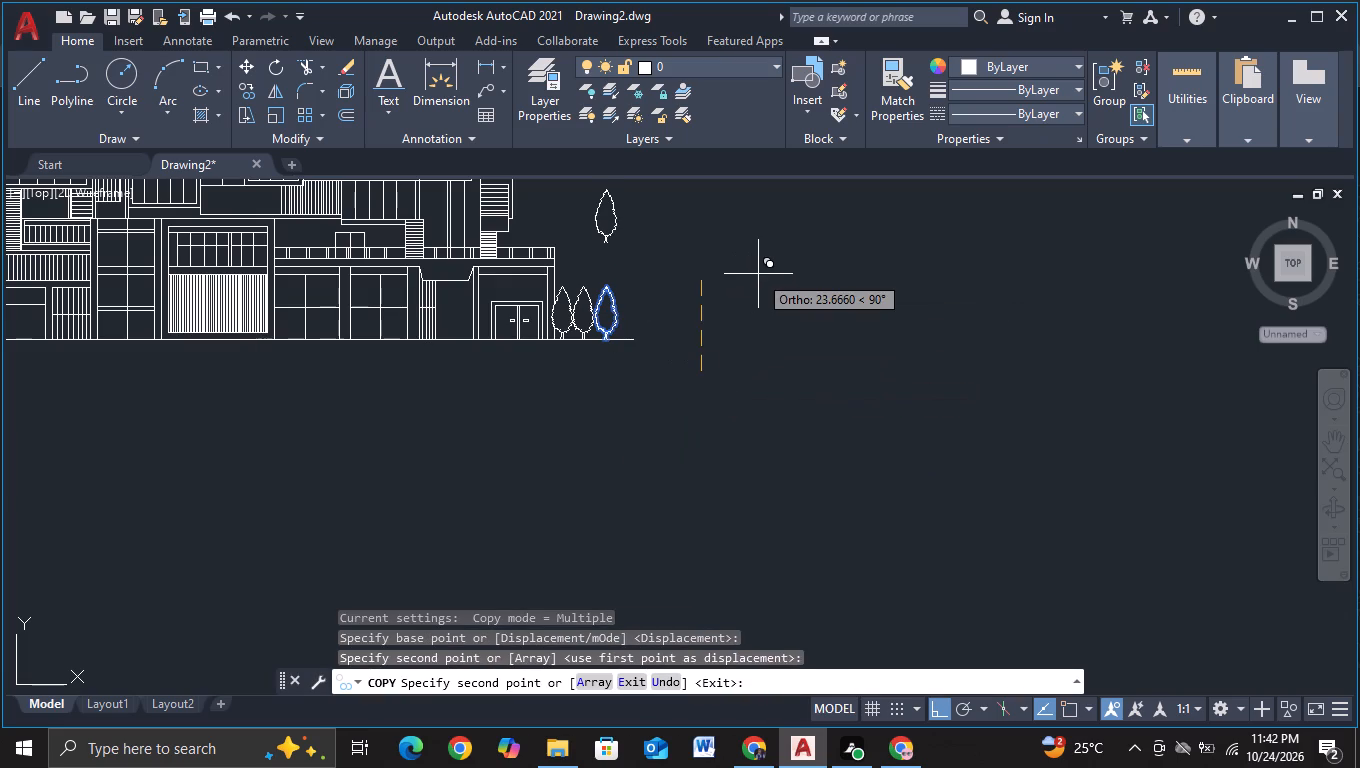
{"action": "key", "text": "Escape"}
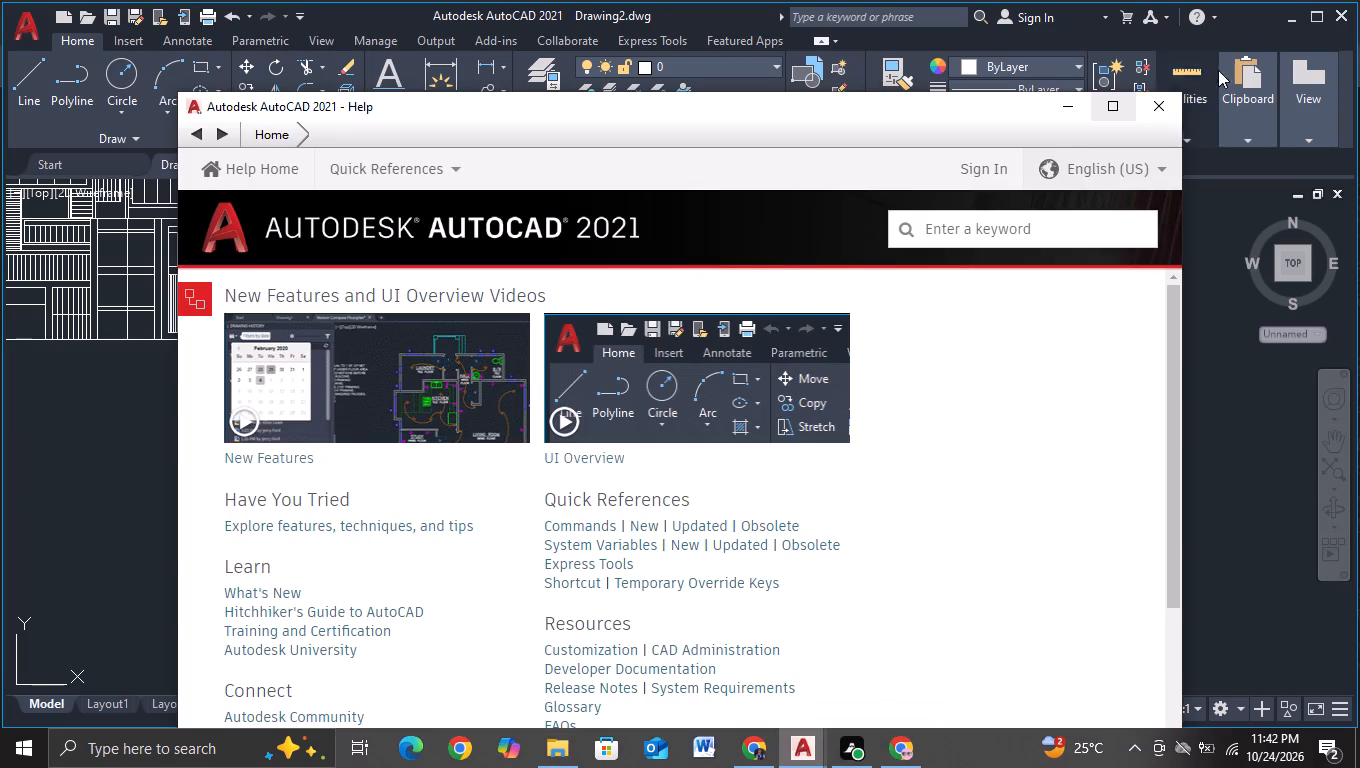
Dismiss the Help window and change the loose tree copy beside the building to the Shrub (Elevation) type.
{"action": "left_click", "coordinate": [1143, 106]}
{"action": "key", "text": "Escape"}
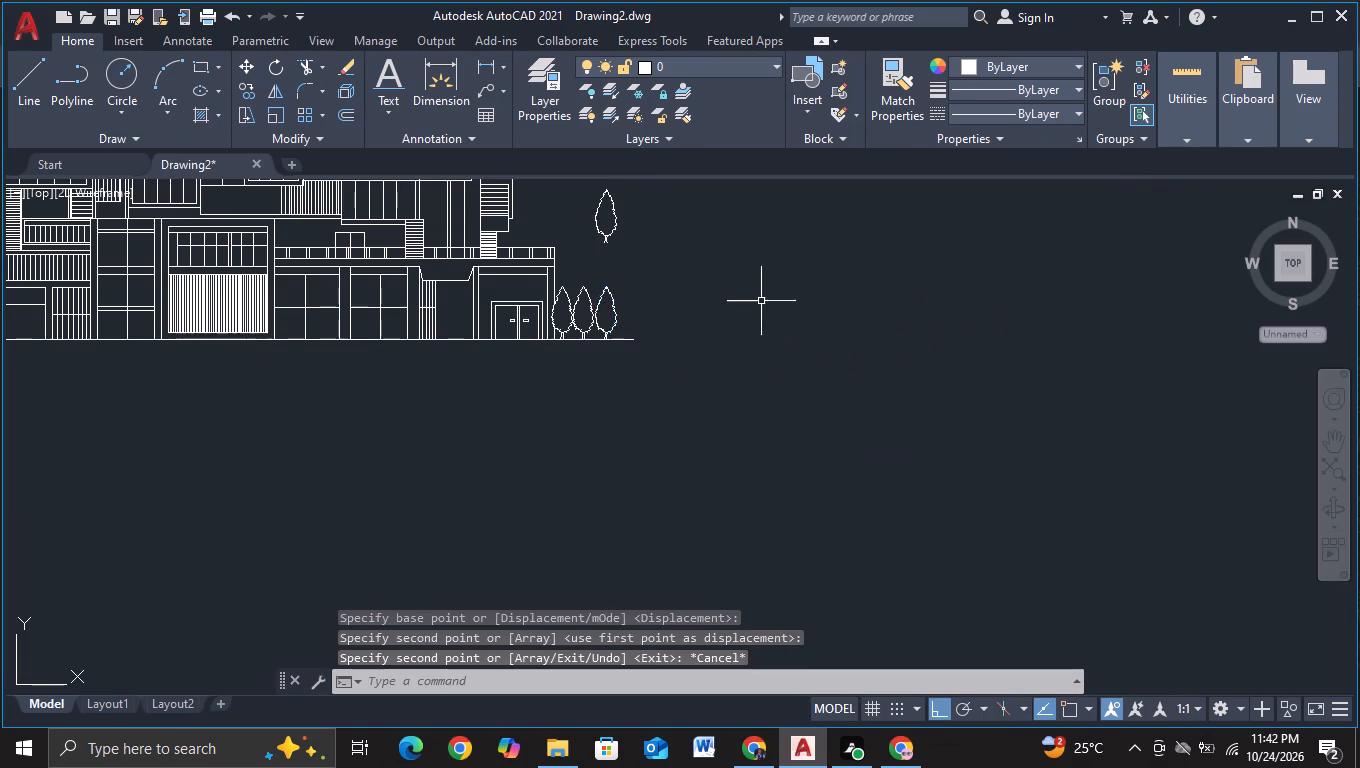
{"action": "middle_click_drag", "start_coordinate": [708, 292], "coordinate": [815, 481]}
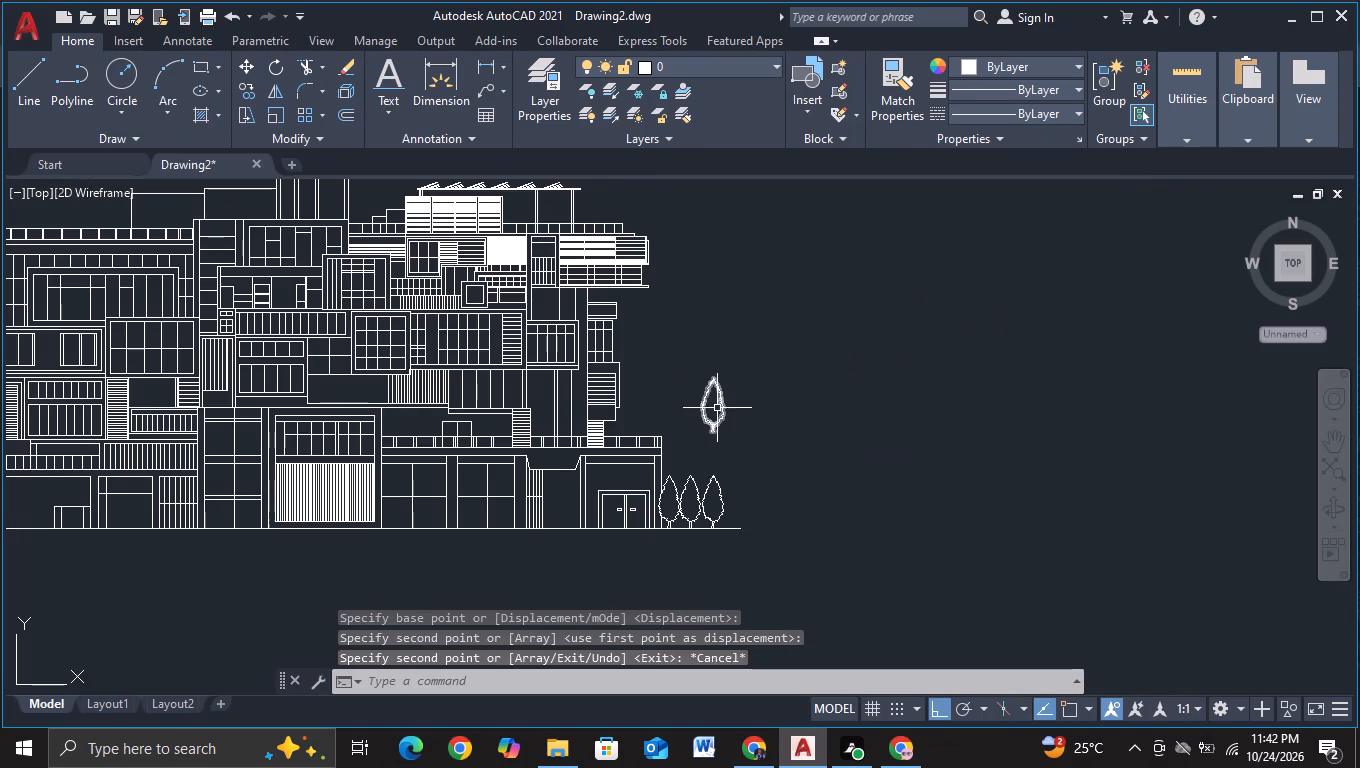
{"action": "left_click", "coordinate": [721, 414]}
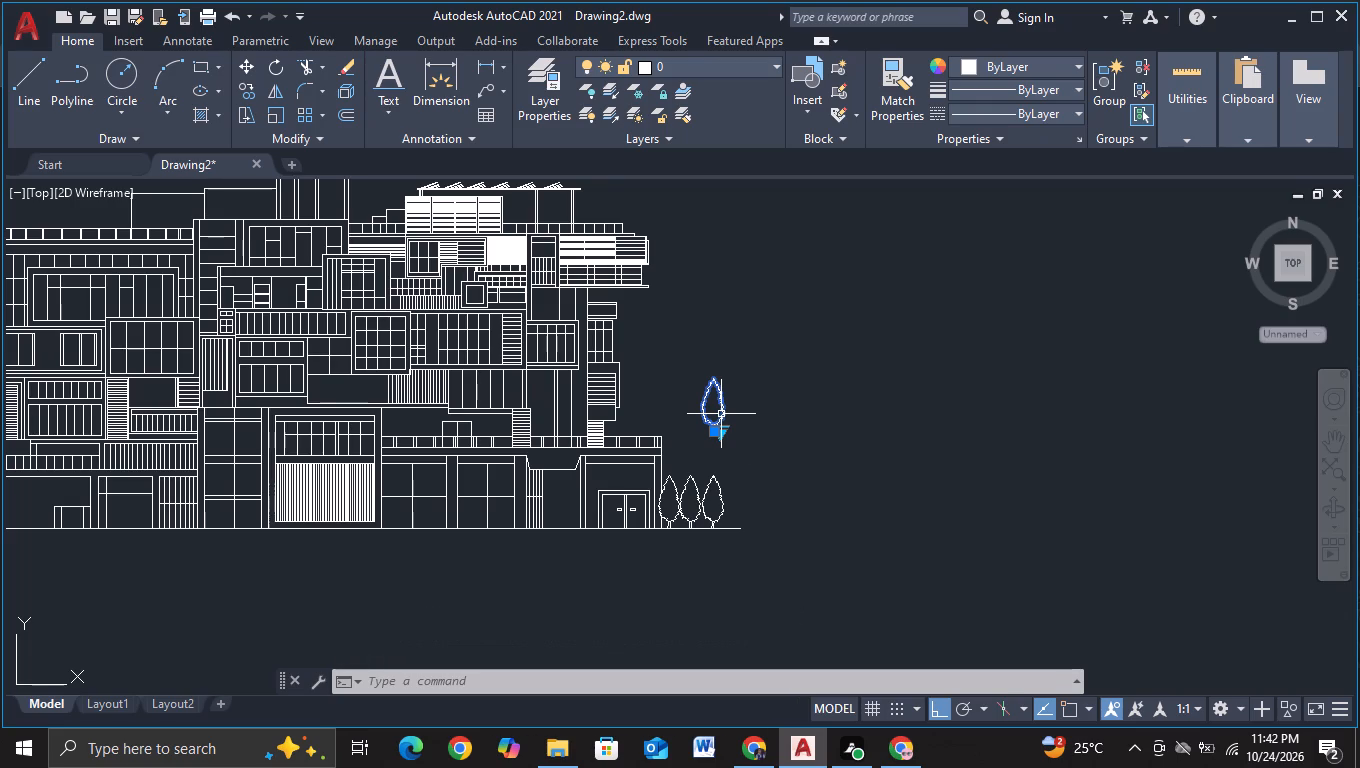
{"action": "left_click", "coordinate": [725, 430]}
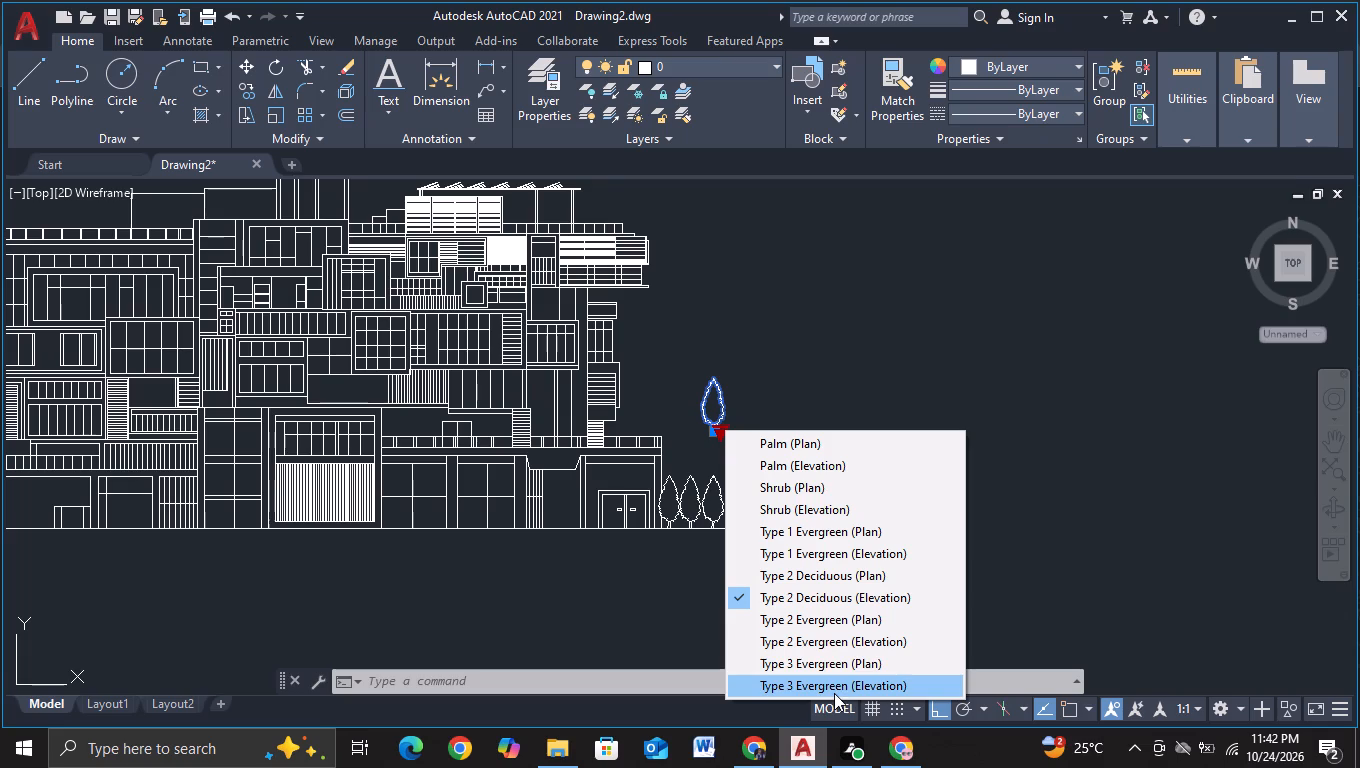
{"action": "left_click", "coordinate": [811, 487]}
{"action": "scroll", "coordinate": [729, 435], "scroll_direction": "up", "scroll_amount": 4}
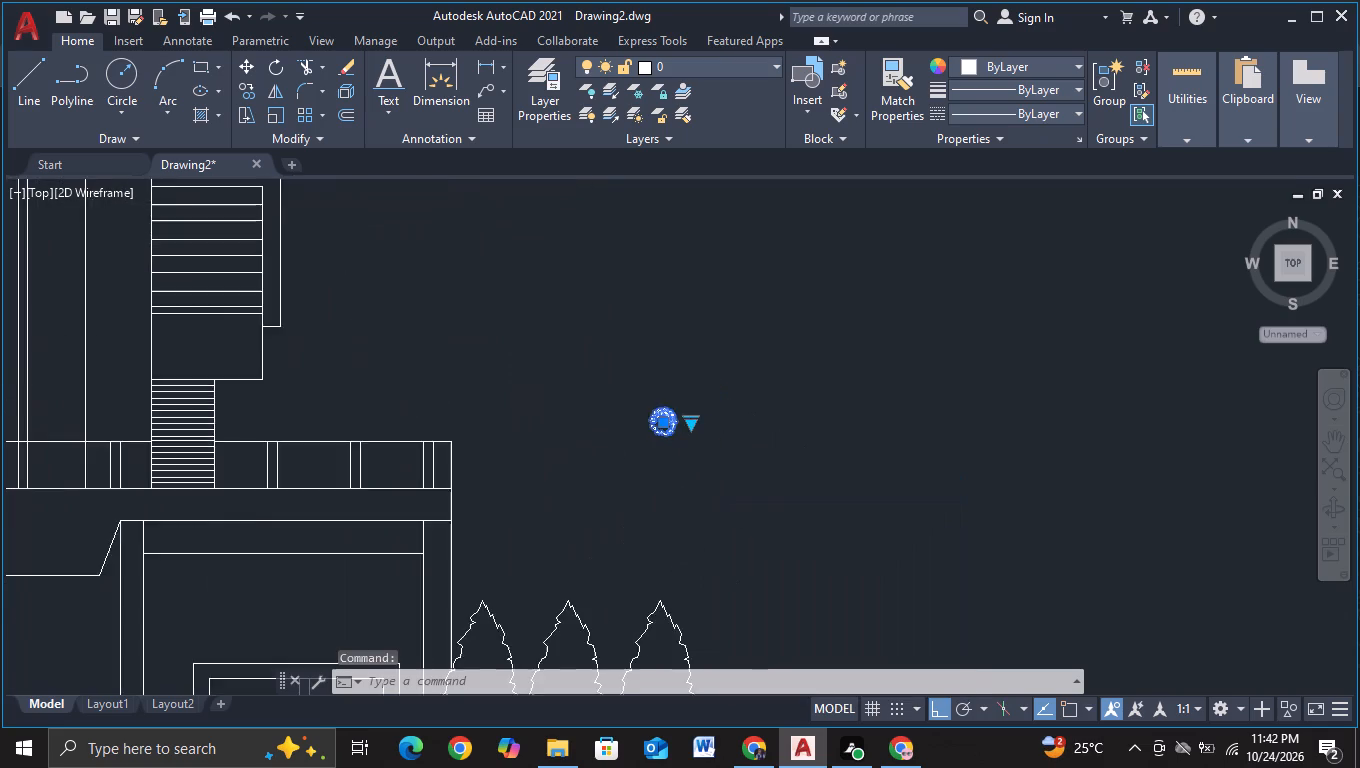
{"action": "left_click", "coordinate": [668, 419]}
{"action": "left_click", "coordinate": [726, 503]}
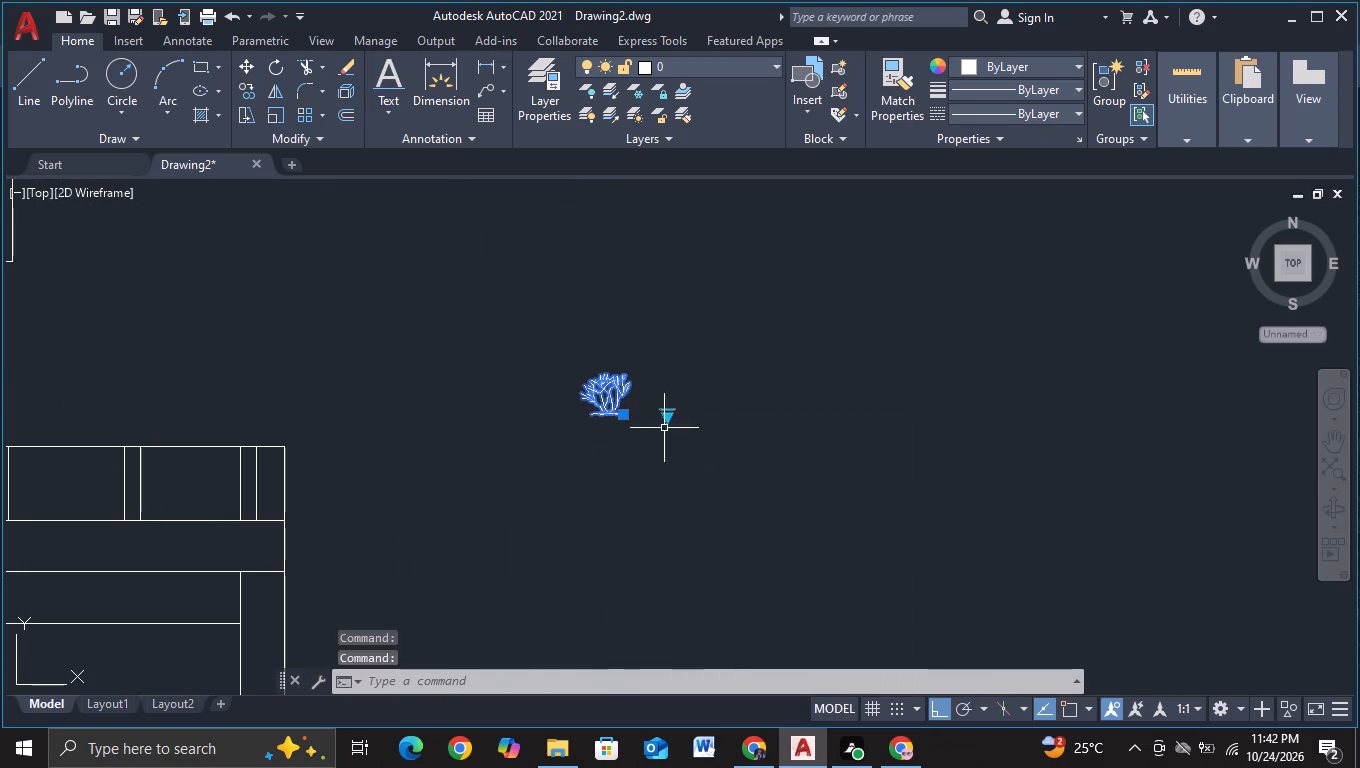
{"action": "key", "text": "Escape"}
With ortho off, copy the shrub about 71 units up and left, just above the roof terrace beside the louvered rooftop block.
{"action": "left_click", "coordinate": [610, 405]}
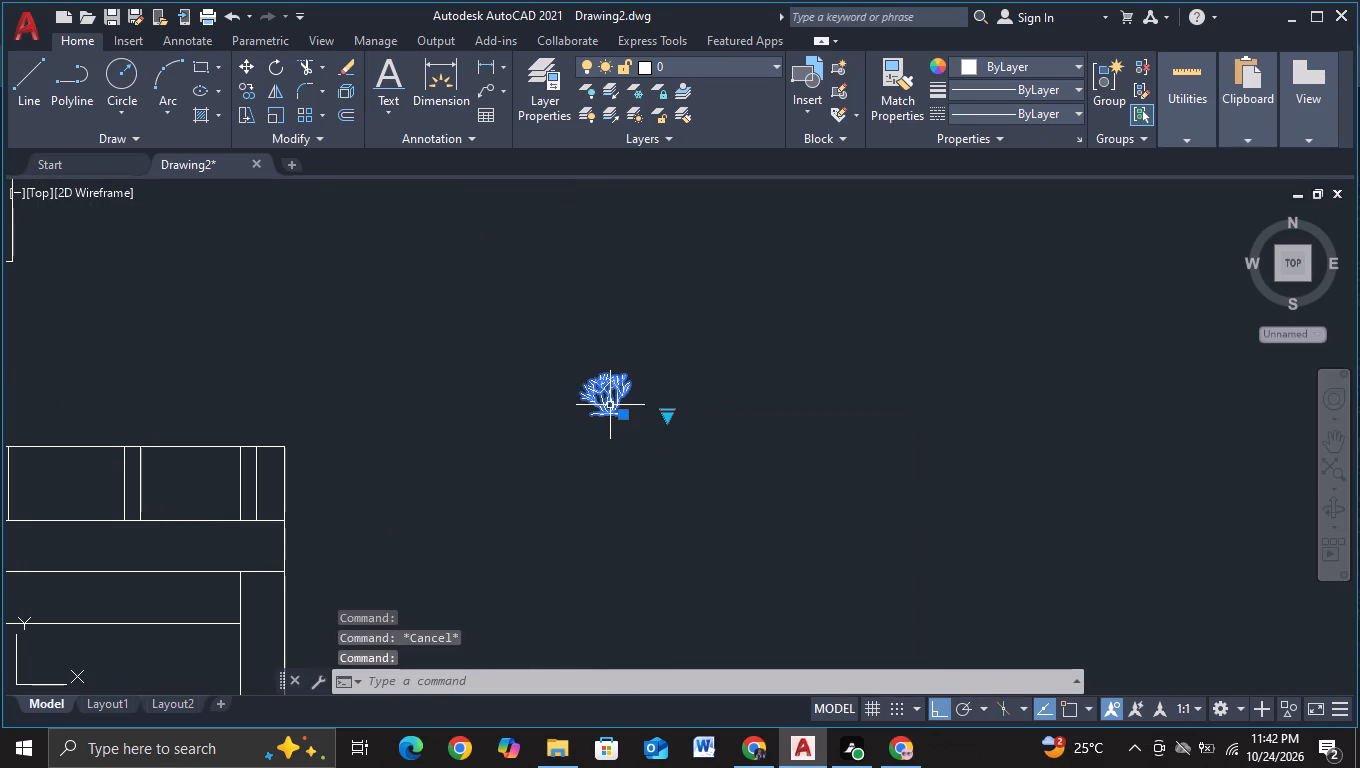
{"action": "key", "text": "c"}
{"action": "left_click", "coordinate": [735, 476]}
{"action": "left_click", "coordinate": [695, 458]}
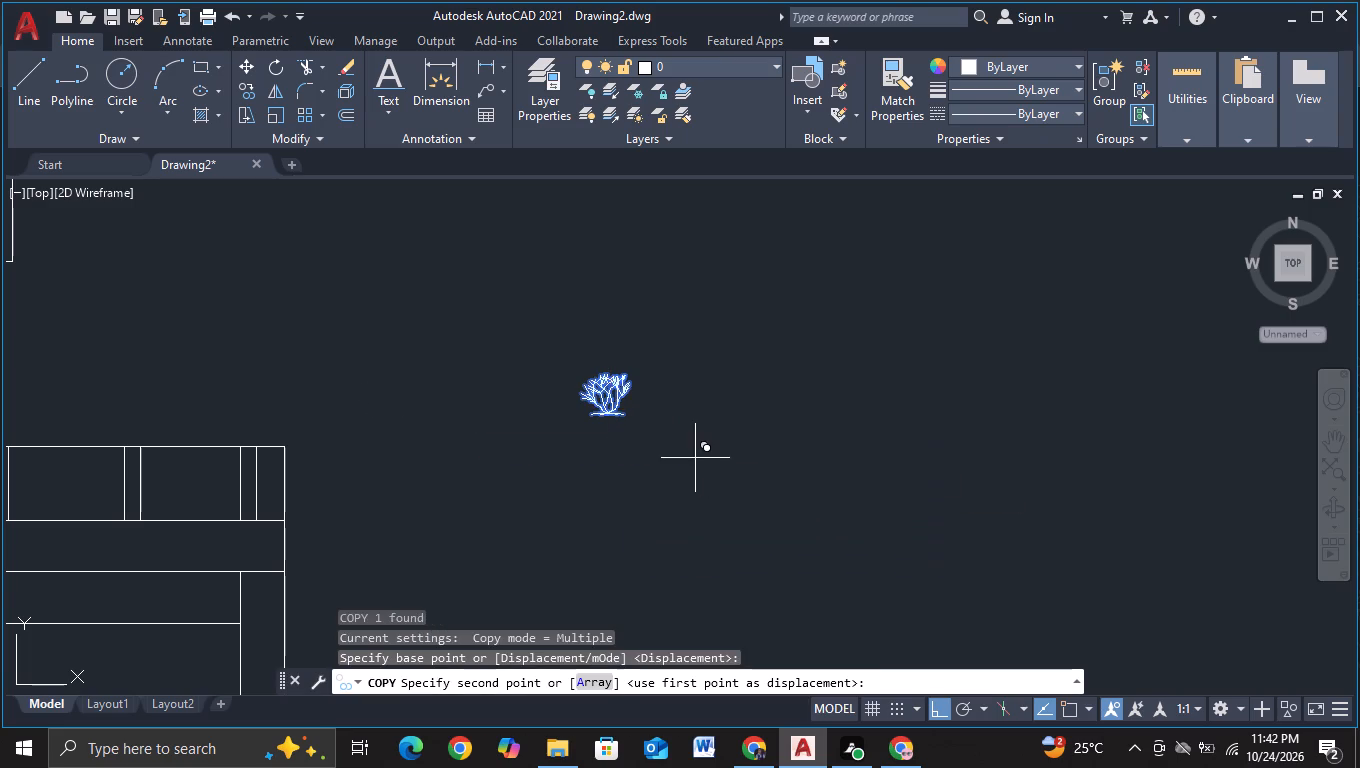
{"action": "scroll", "coordinate": [424, 345], "scroll_direction": "down", "scroll_amount": 2}
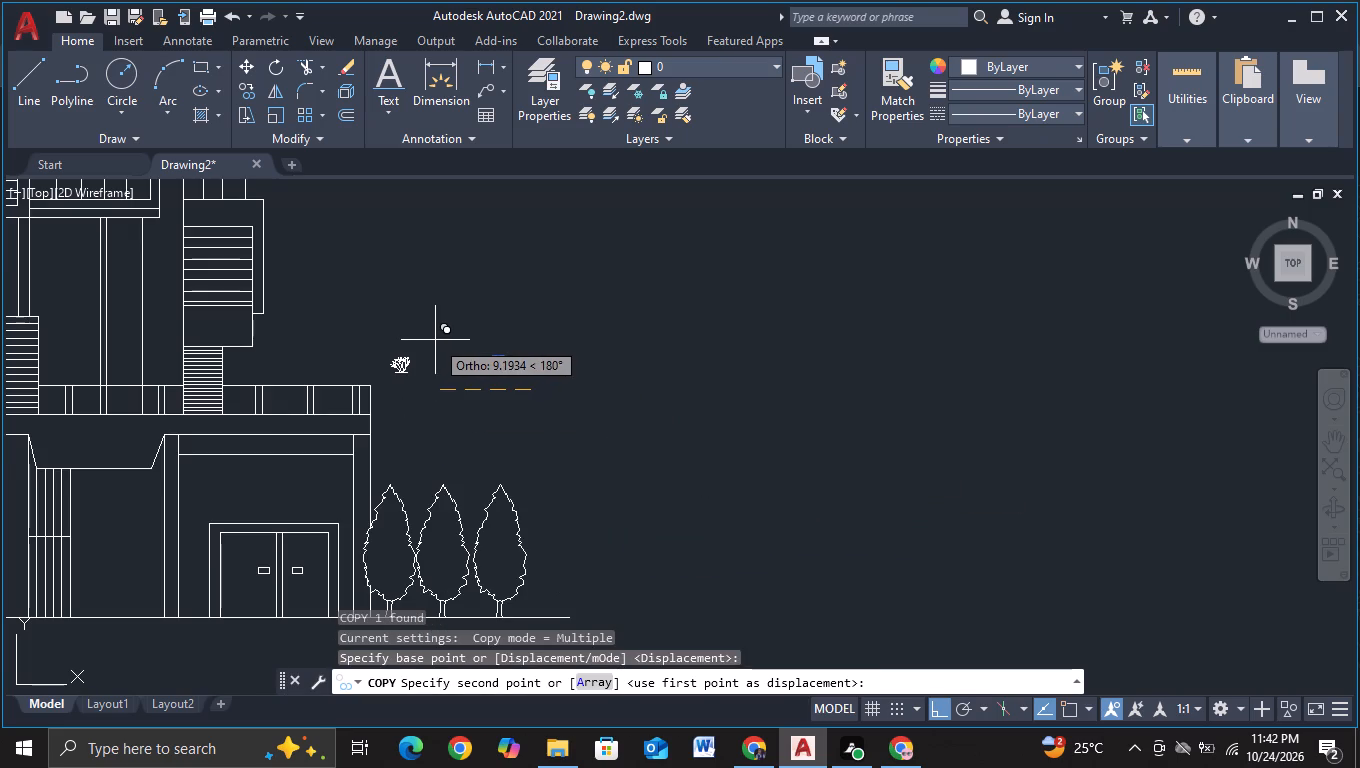
{"action": "key", "text": "F8"}
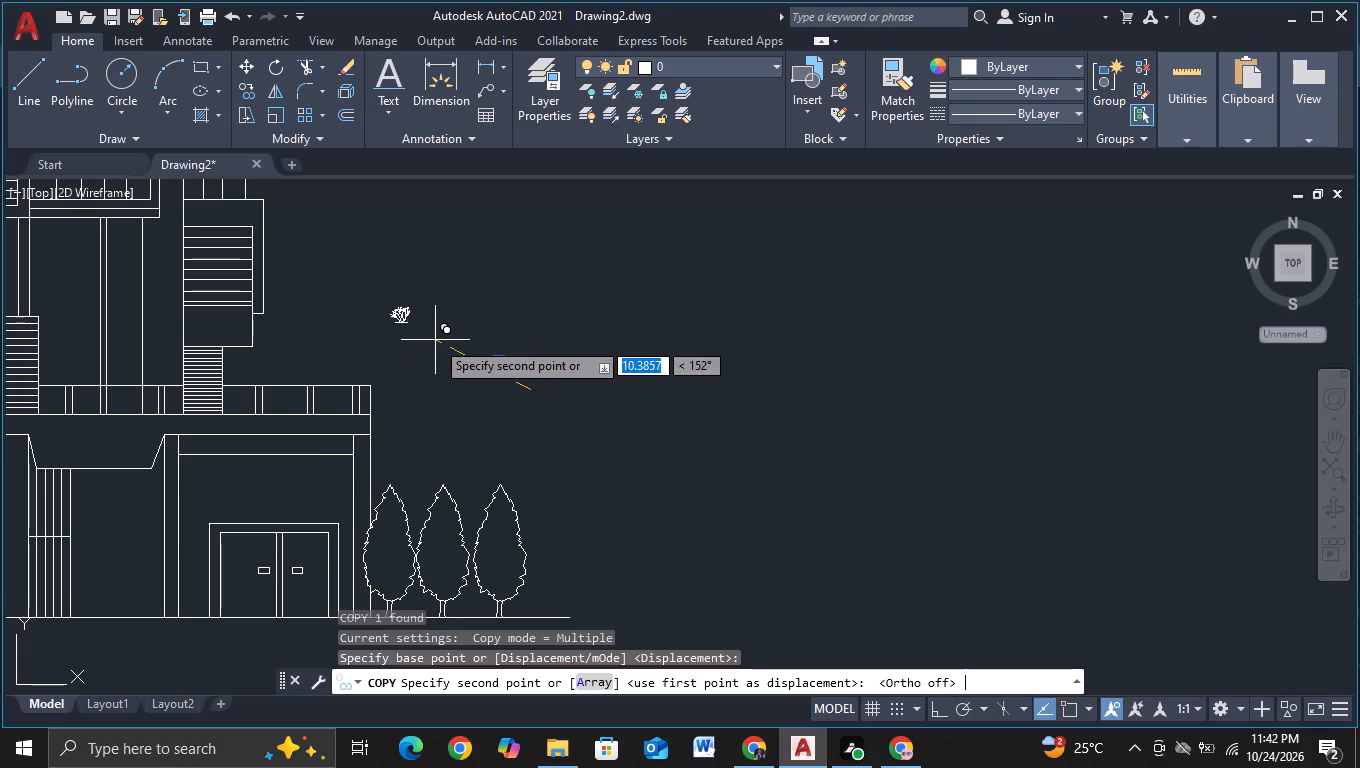
{"action": "middle_click_drag", "start_coordinate": [400, 336], "coordinate": [618, 411]}
{"action": "middle_click_drag", "start_coordinate": [557, 268], "coordinate": [657, 580]}
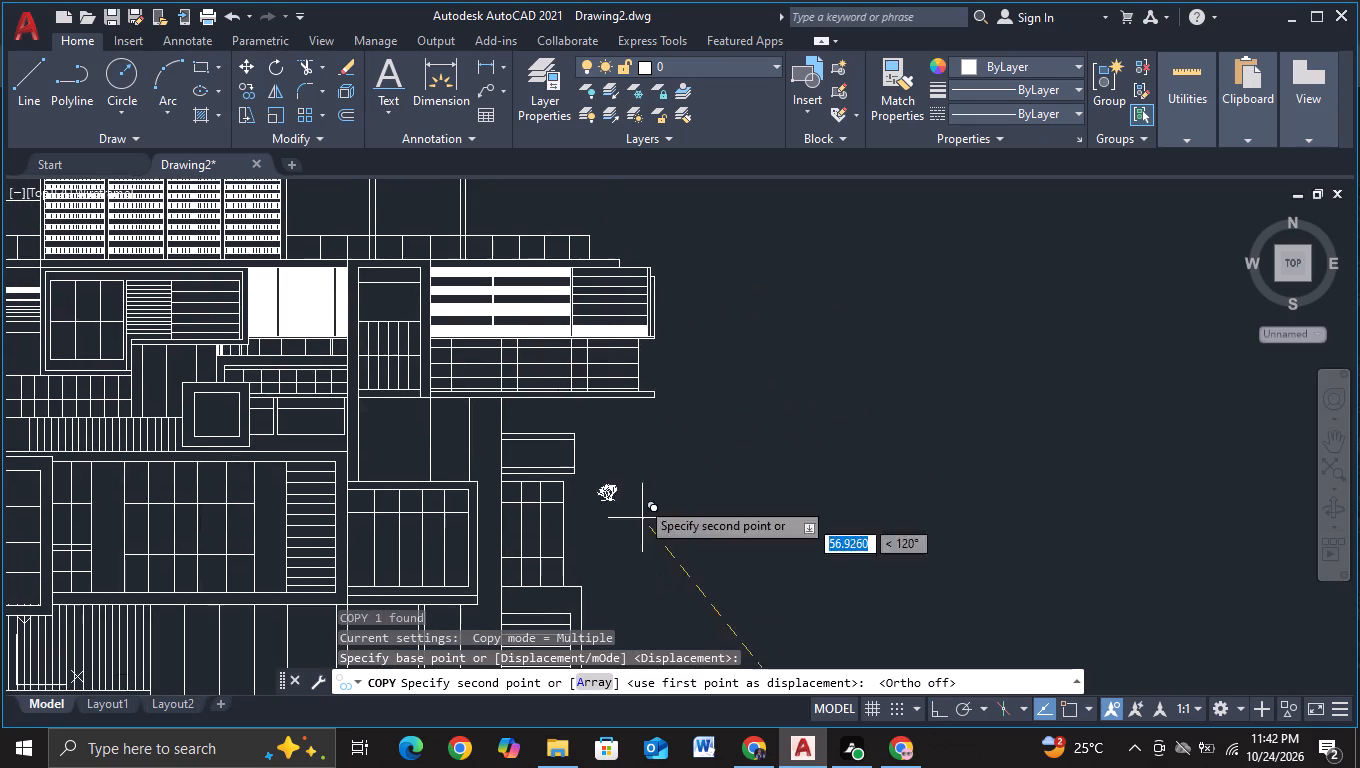
{"action": "middle_click_drag", "start_coordinate": [730, 358], "coordinate": [833, 540]}
{"action": "scroll", "coordinate": [461, 412], "scroll_direction": "up", "scroll_amount": 3}
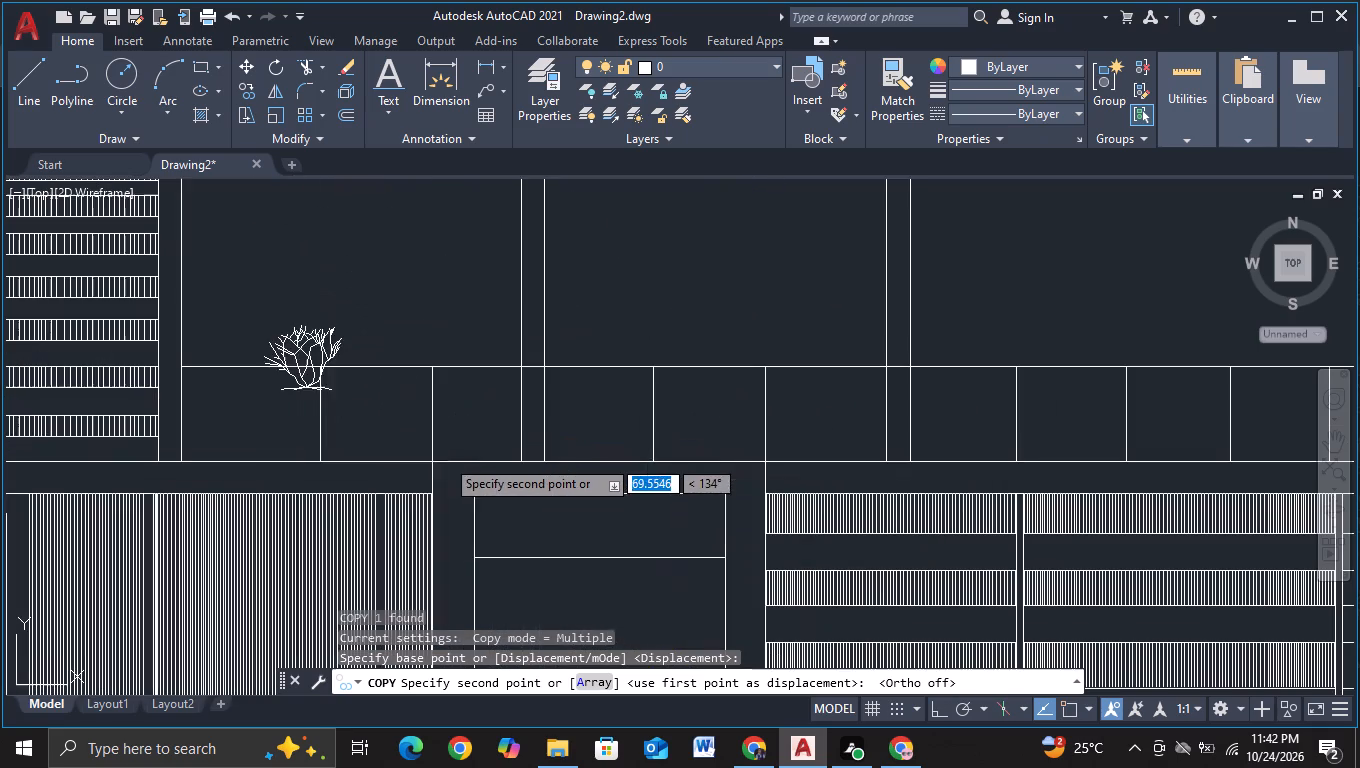
{"action": "scroll", "coordinate": [395, 498], "scroll_direction": "up", "scroll_amount": 2}
{"action": "middle_click_drag", "start_coordinate": [370, 527], "coordinate": [753, 605]}
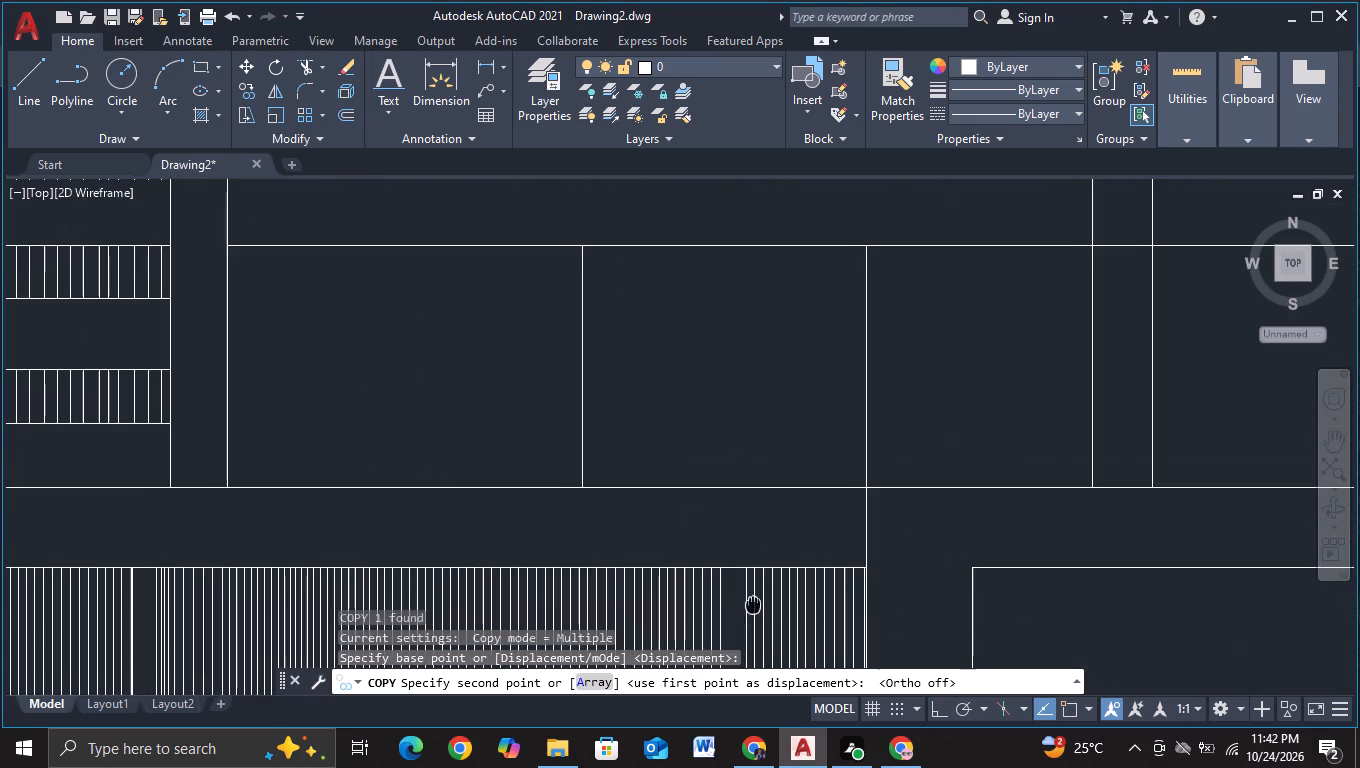
{"action": "middle_click_drag", "start_coordinate": [753, 605], "coordinate": [754, 605]}
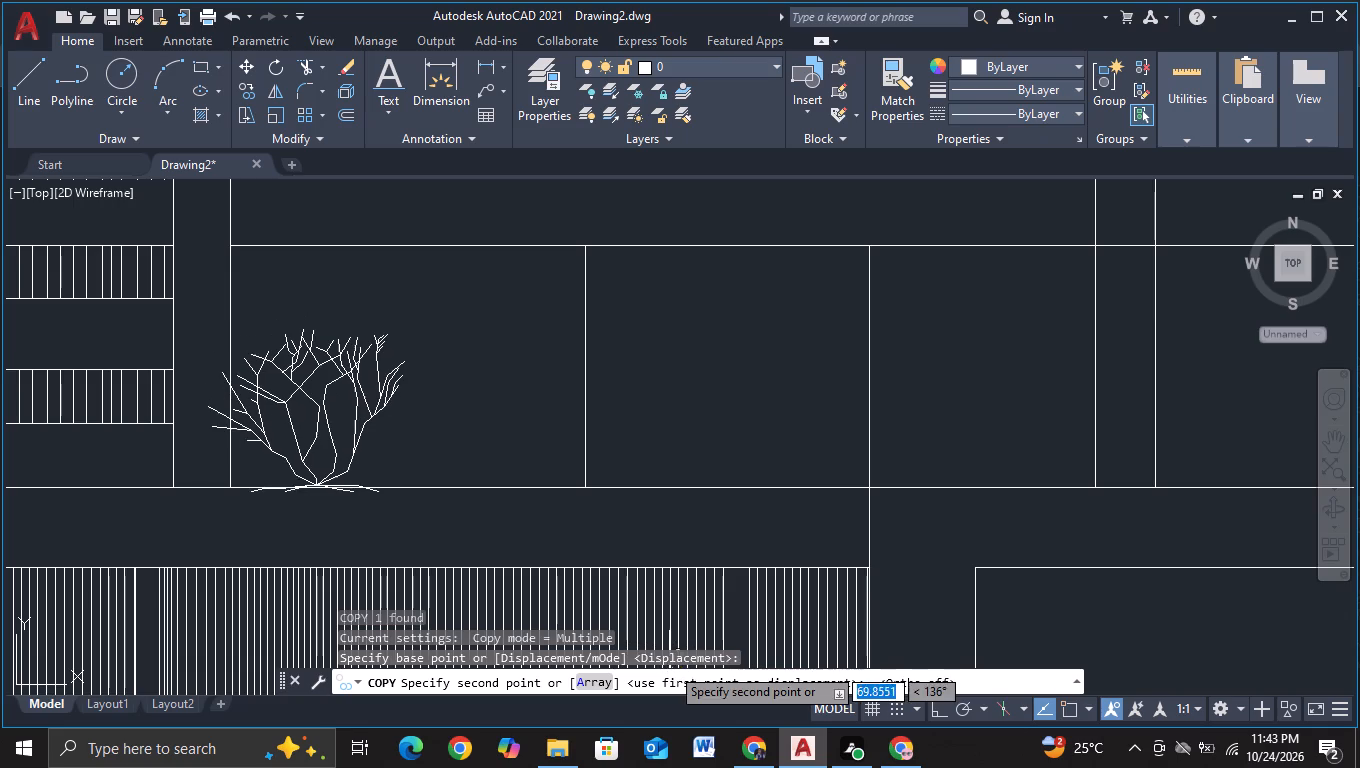
{"action": "scroll", "coordinate": [650, 652], "scroll_direction": "up", "scroll_amount": 1}
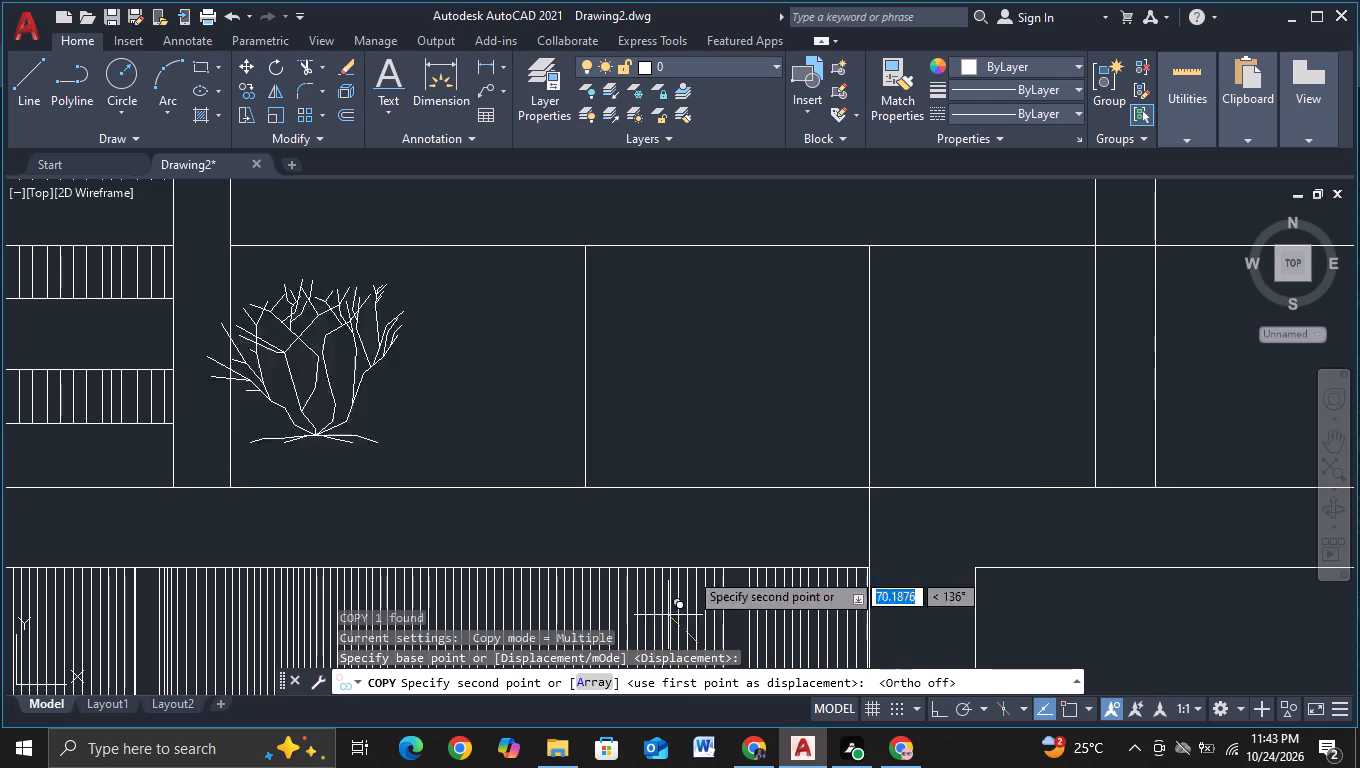
{"action": "left_click", "coordinate": [756, 435]}
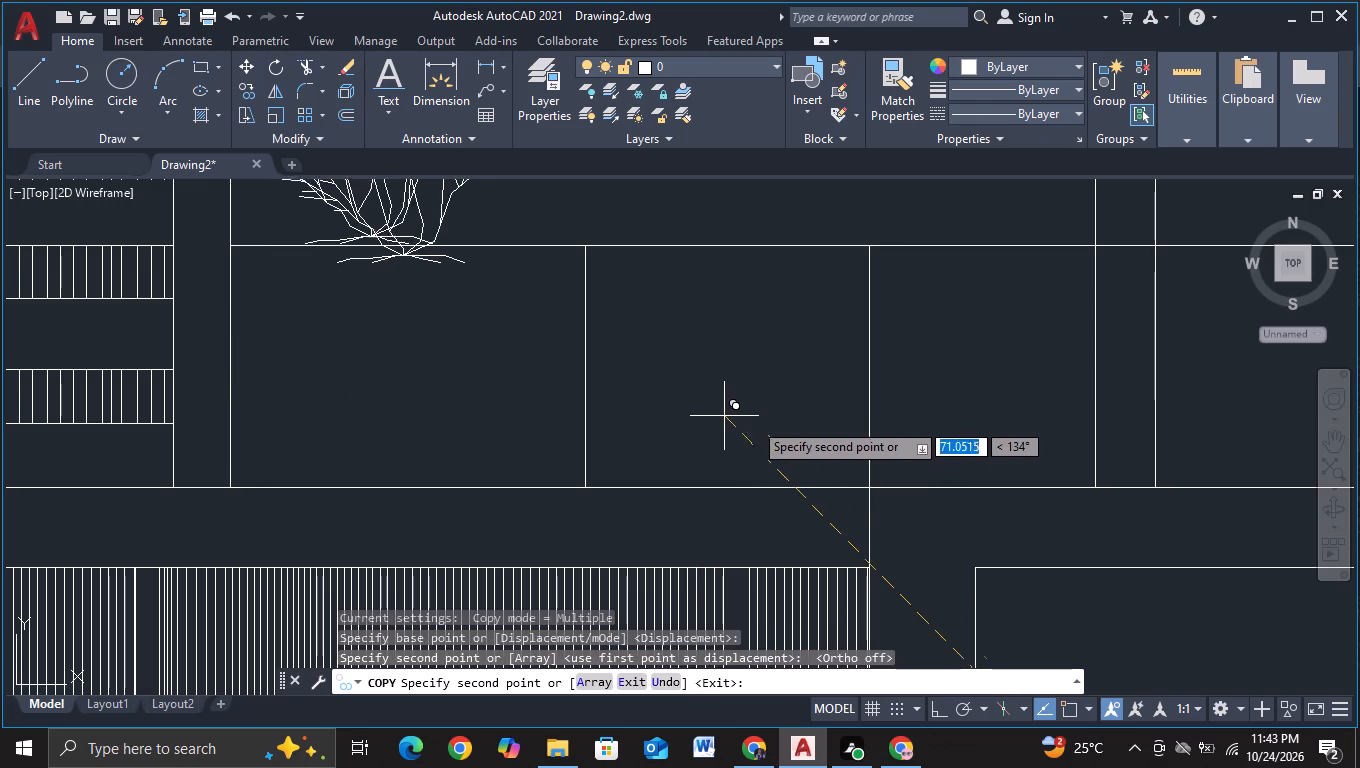
{"action": "key", "text": "Escape"}
Move the copied shrub down about 2.3 units so it stands on the terrace floor line against the louvered block.
{"action": "middle_click_drag", "start_coordinate": [428, 312], "coordinate": [497, 412]}
{"action": "left_click", "coordinate": [484, 302]}
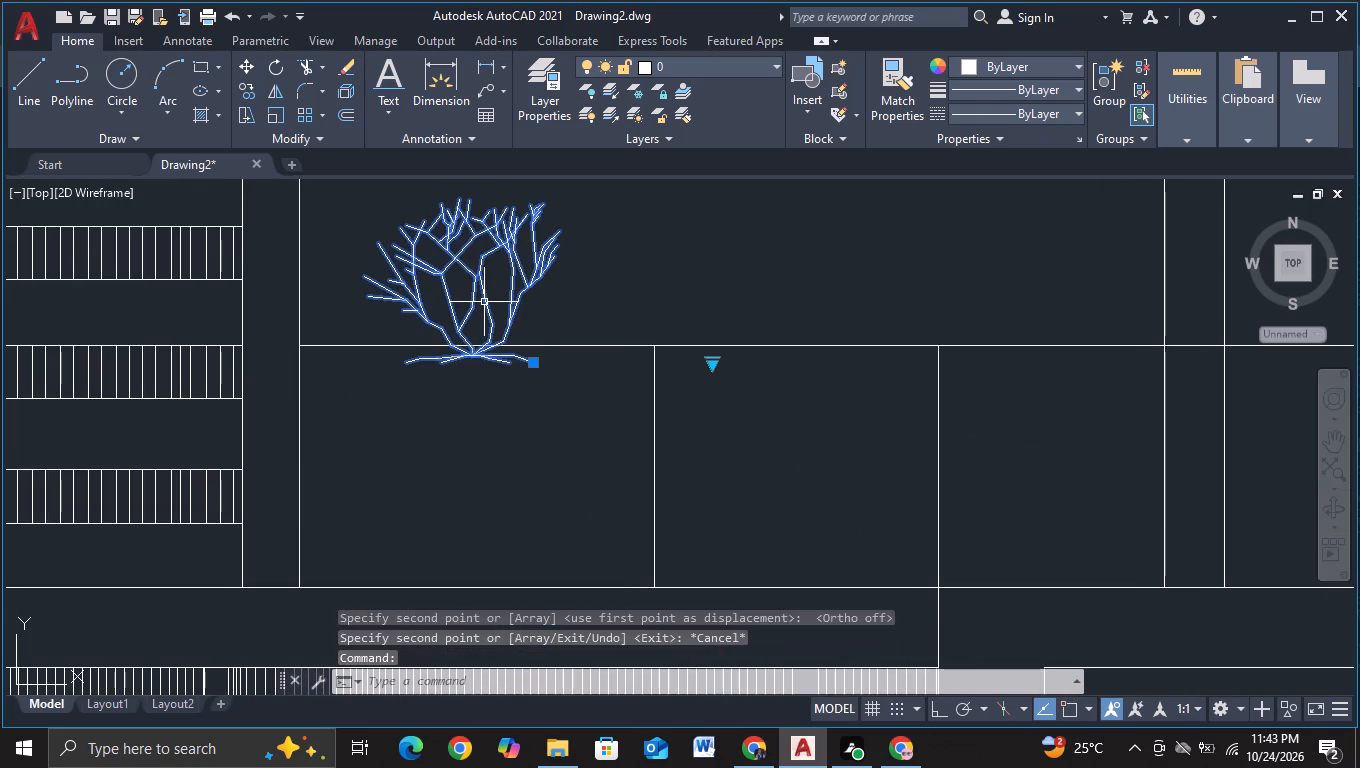
{"action": "key", "text": "m"}
{"action": "left_click", "coordinate": [581, 345]}
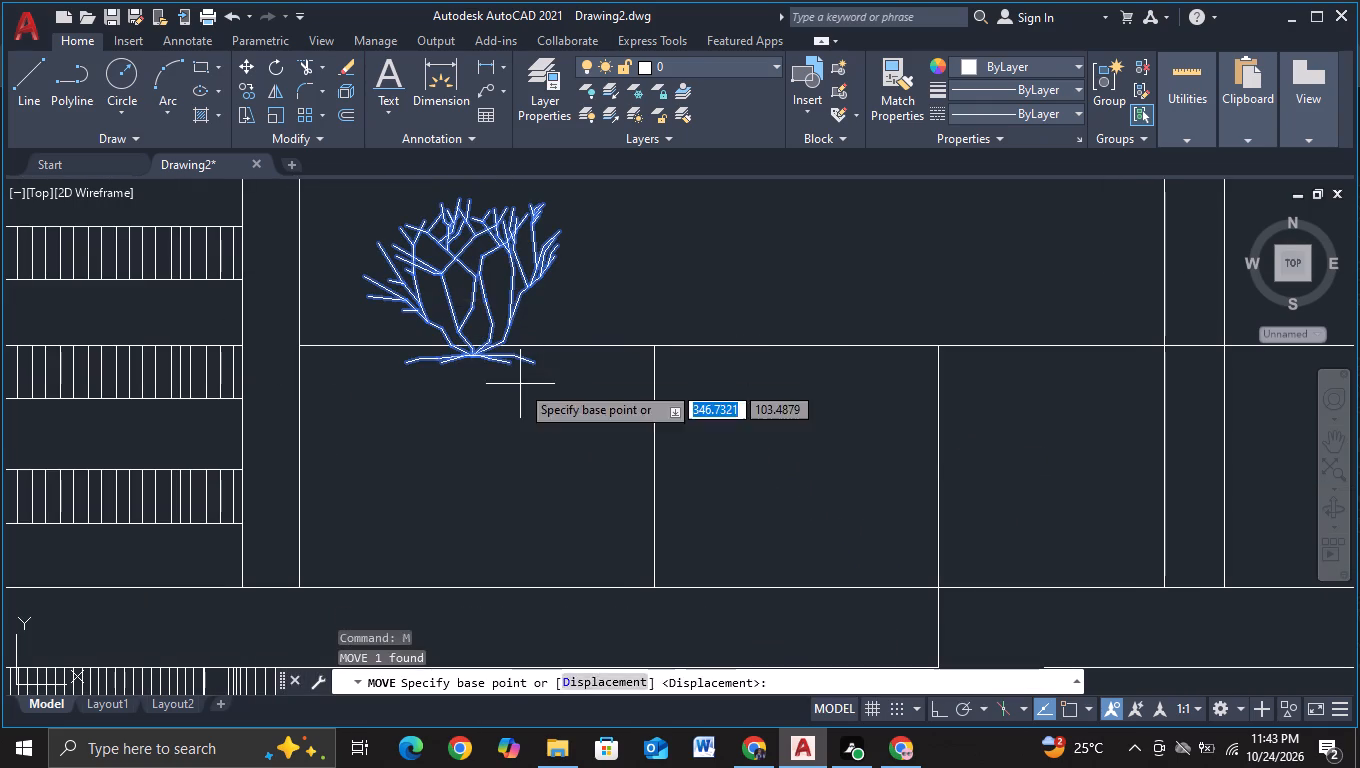
{"action": "left_click", "coordinate": [520, 384]}
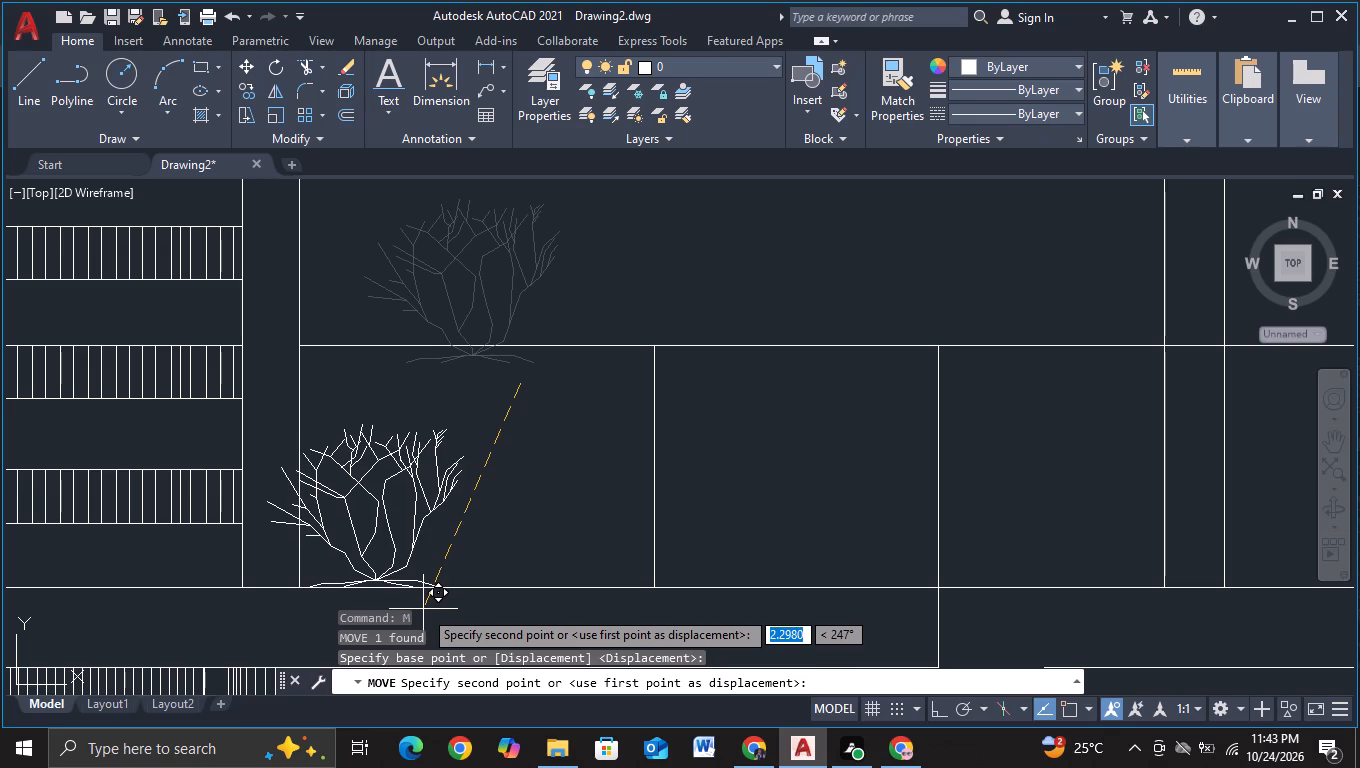
{"action": "left_click", "coordinate": [423, 609]}
{"action": "key", "text": "Escape"}
Copy the terrace shrub about 127 units left, onto the floor line at the left end of the upper-left roof terrace.
{"action": "scroll", "coordinate": [491, 556], "scroll_direction": "down", "scroll_amount": 2}
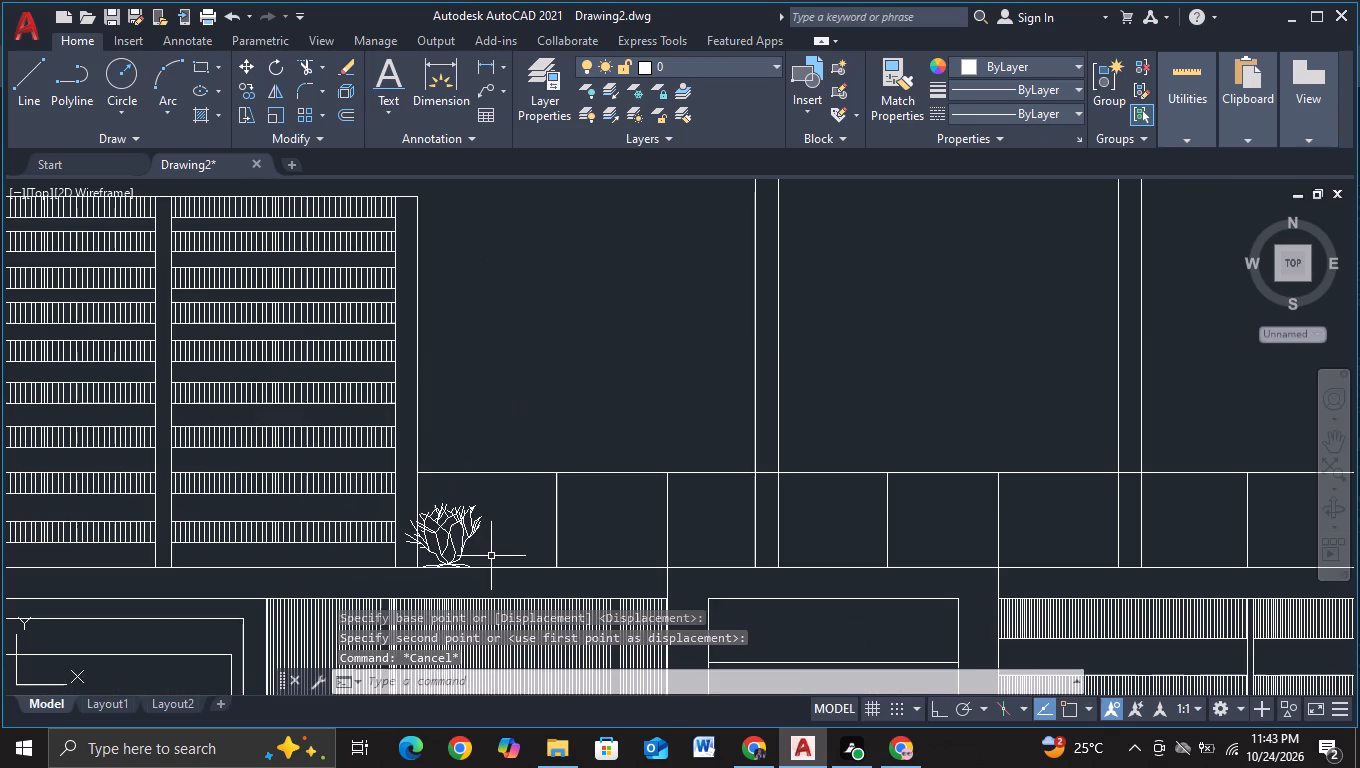
{"action": "middle_click_drag", "start_coordinate": [495, 558], "coordinate": [493, 366]}
{"action": "left_click", "coordinate": [440, 339]}
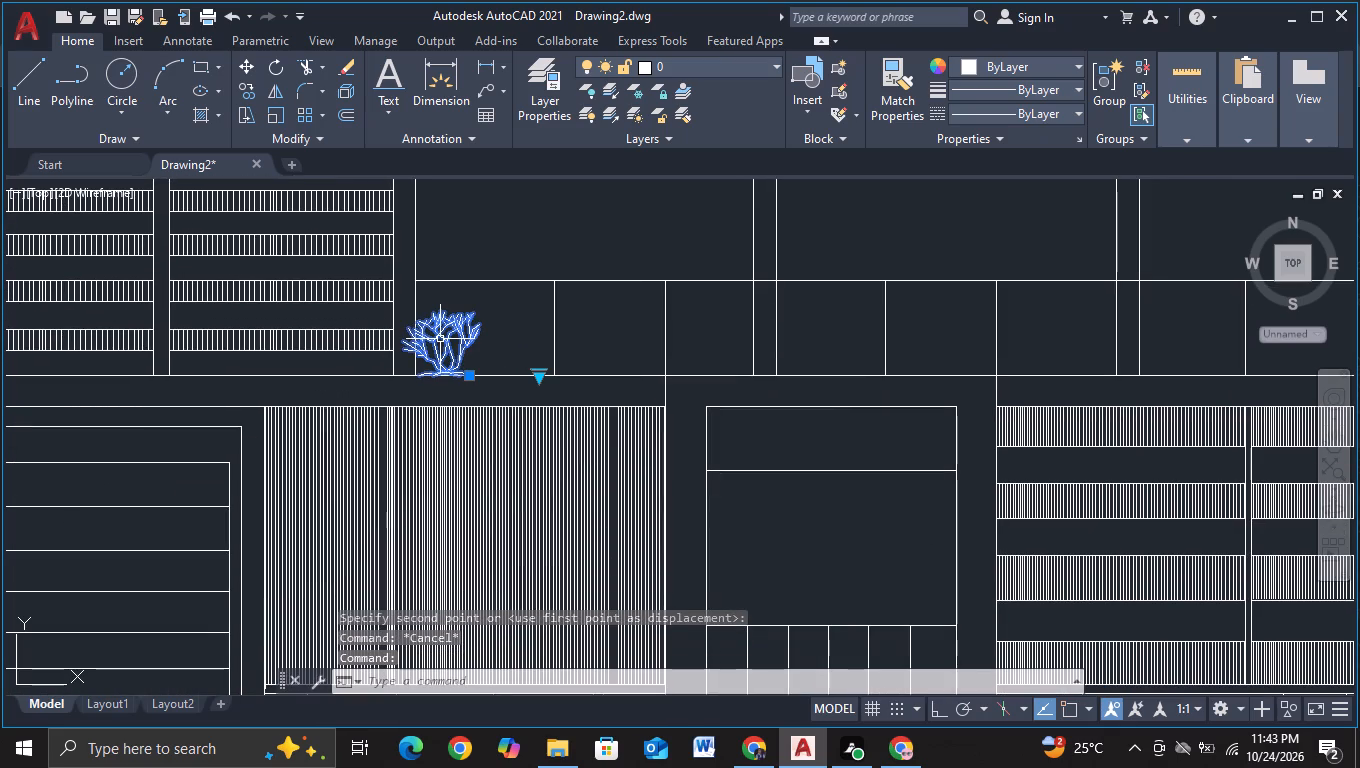
{"action": "key", "text": "c"}
{"action": "left_click", "coordinate": [539, 403]}
{"action": "left_click", "coordinate": [496, 334]}
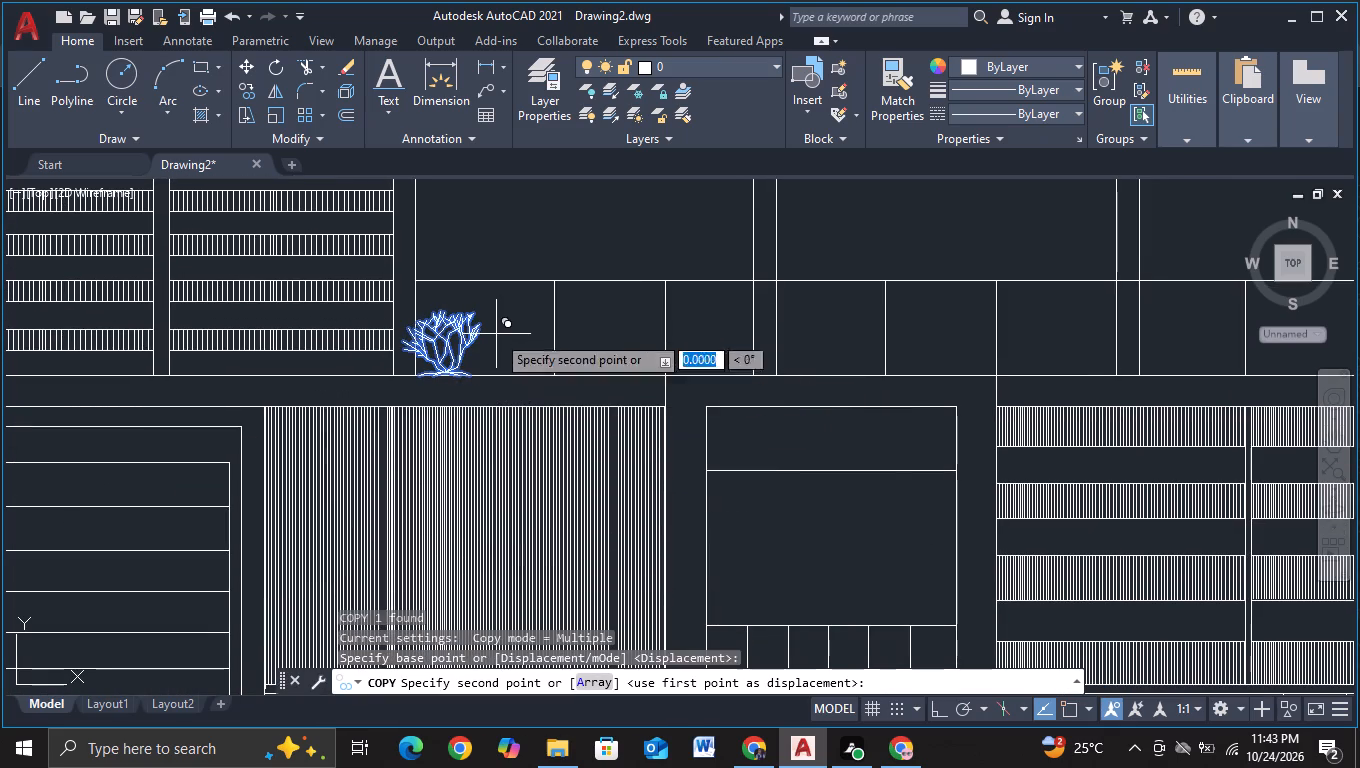
{"action": "scroll", "coordinate": [818, 553], "scroll_direction": "down", "scroll_amount": 2}
{"action": "middle_click_drag", "start_coordinate": [818, 553], "coordinate": [713, 471]}
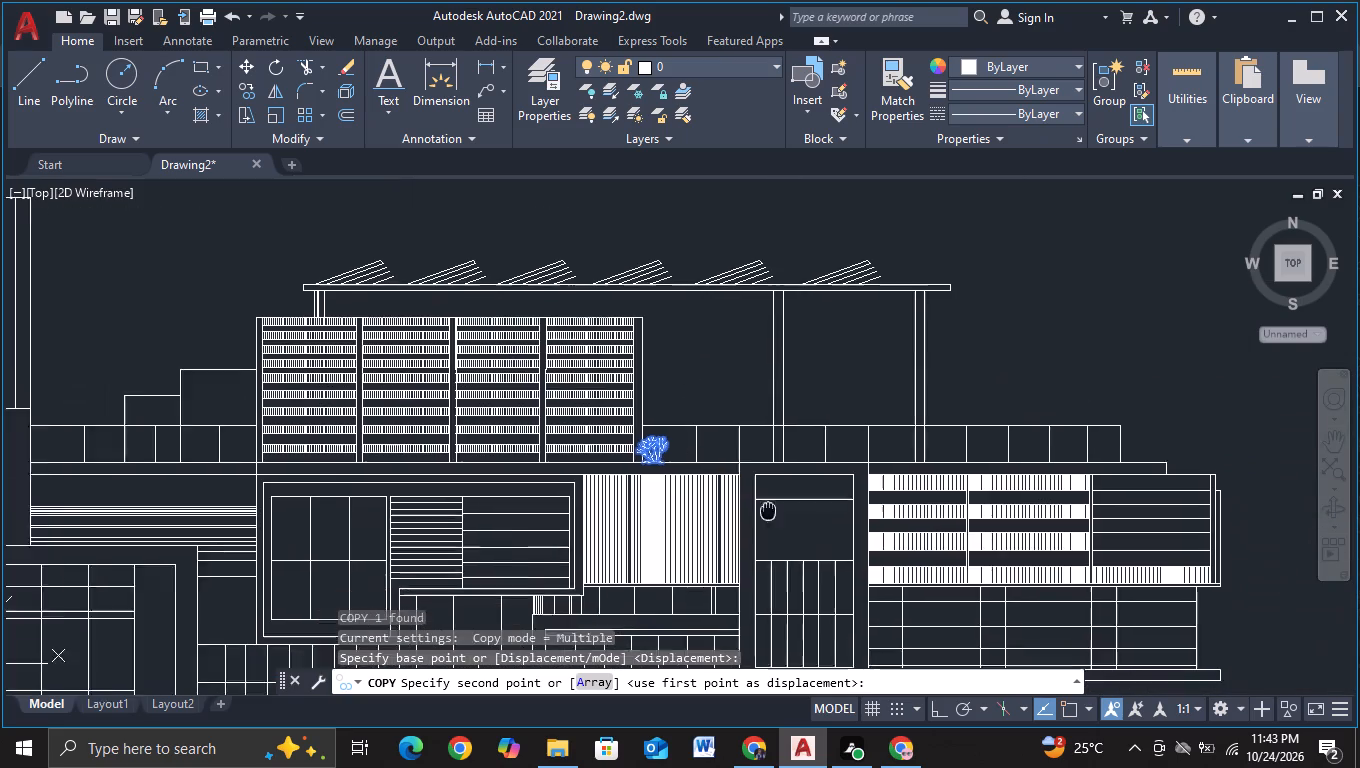
{"action": "middle_click_drag", "start_coordinate": [713, 471], "coordinate": [529, 368]}
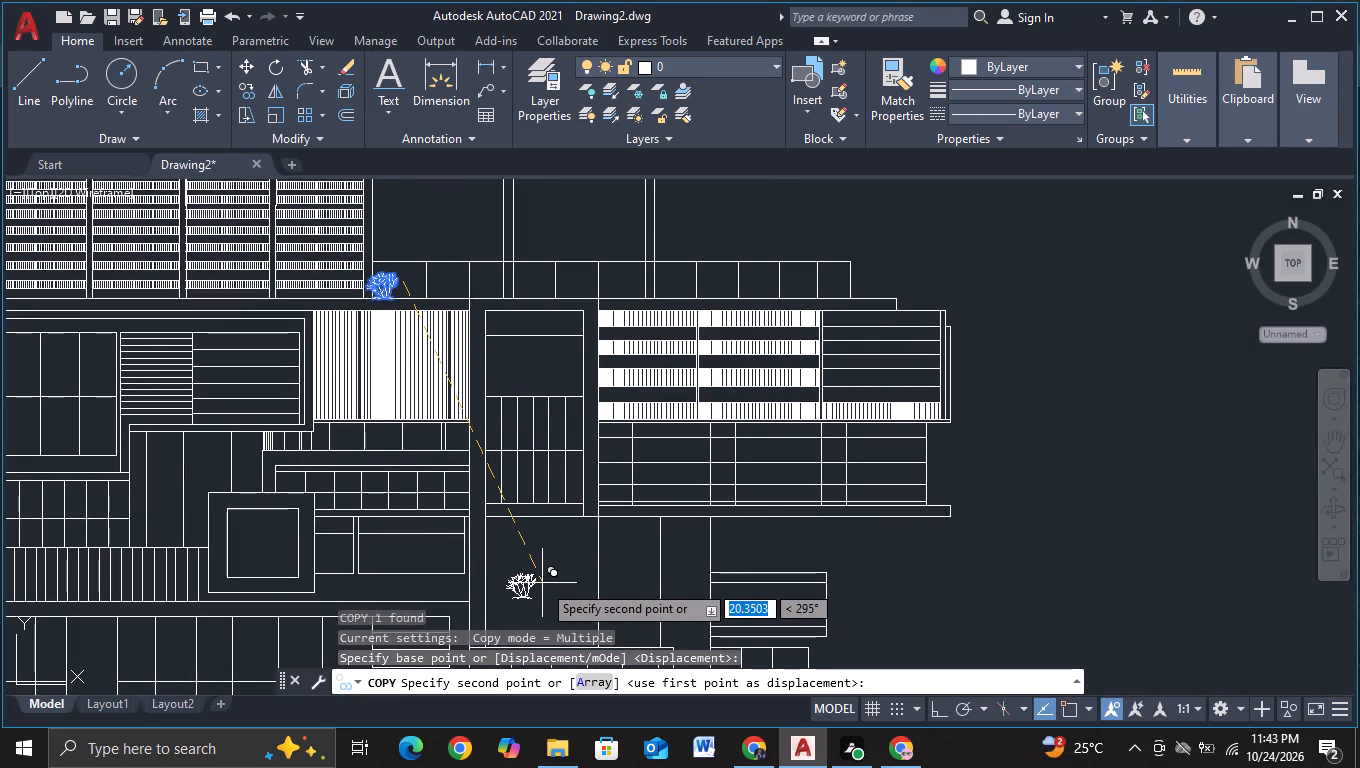
{"action": "middle_click_drag", "start_coordinate": [542, 583], "coordinate": [1359, 650]}
{"action": "scroll", "coordinate": [832, 370], "scroll_direction": "down", "scroll_amount": 2}
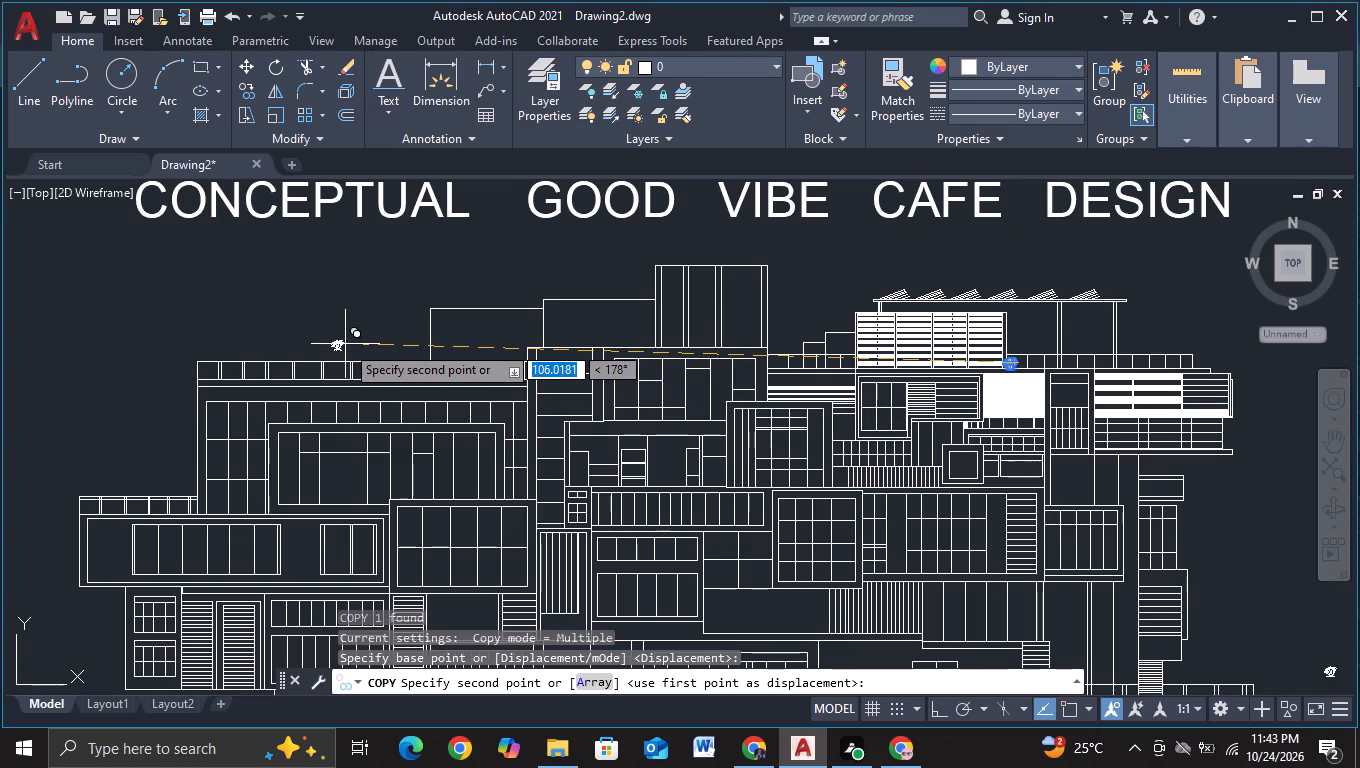
{"action": "scroll", "coordinate": [345, 344], "scroll_direction": "up", "scroll_amount": 2}
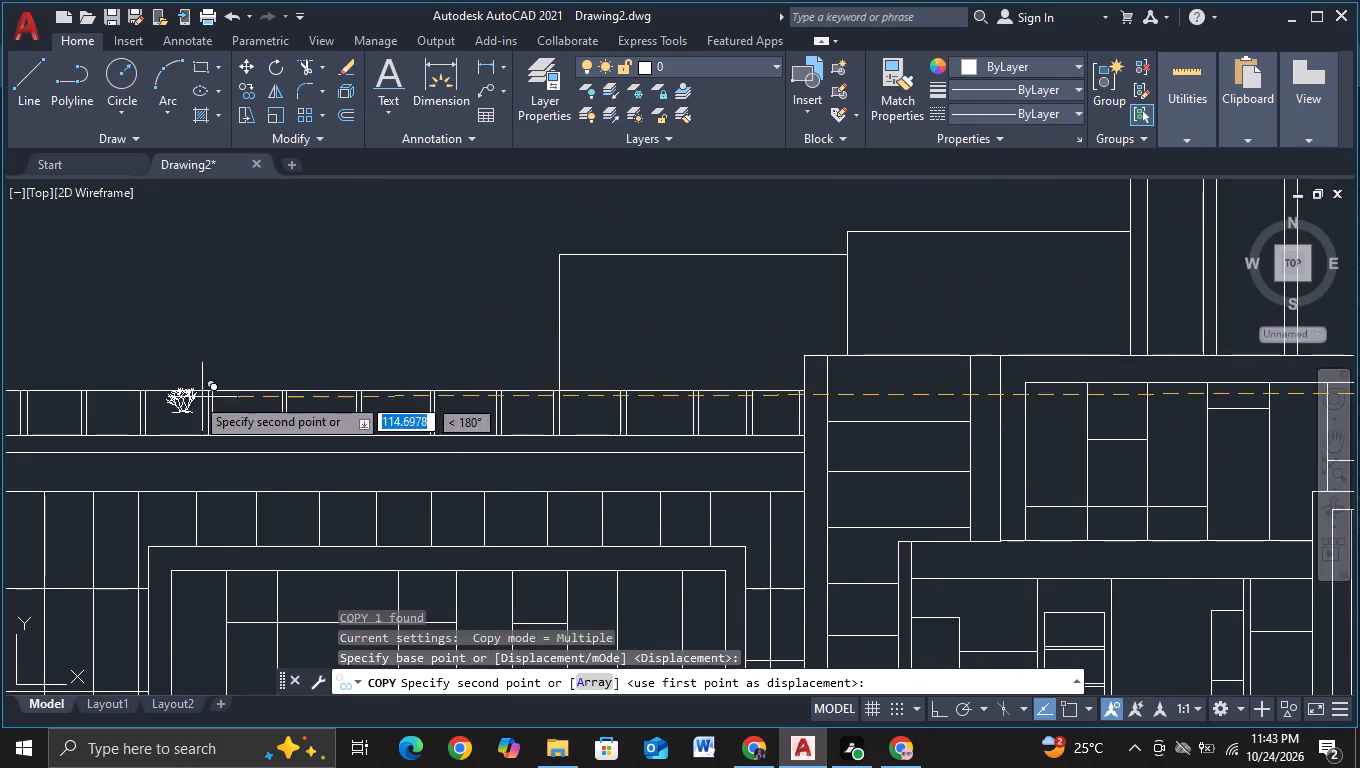
{"action": "middle_click_drag", "start_coordinate": [167, 410], "coordinate": [584, 416]}
{"action": "scroll", "coordinate": [396, 415], "scroll_direction": "up", "scroll_amount": 3}
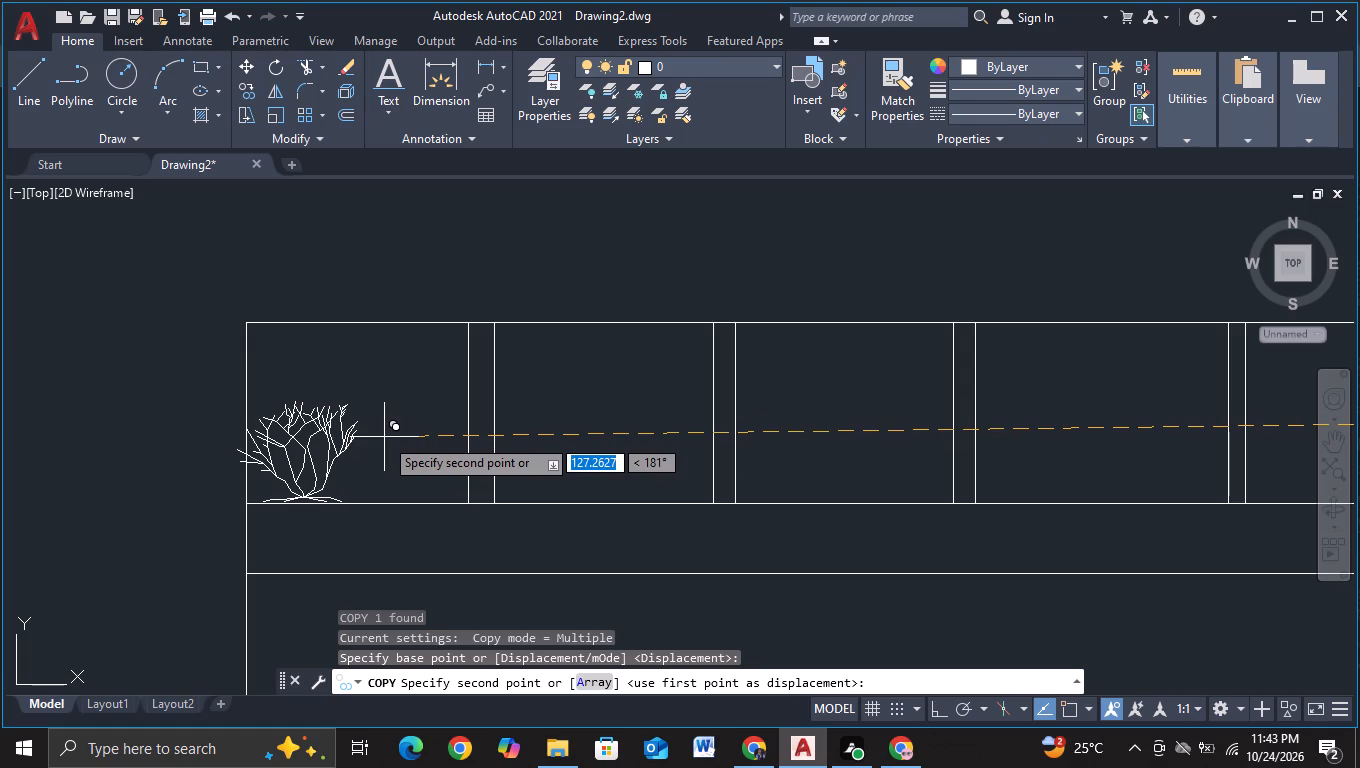
{"action": "left_click", "coordinate": [384, 437]}
Place another shrub copy about 62 units down and left of the original, in the left corner of the facade's open recess beside the vertical slats.
{"action": "scroll", "coordinate": [394, 421], "scroll_direction": "down", "scroll_amount": 2}
{"action": "scroll", "coordinate": [261, 476], "scroll_direction": "down", "scroll_amount": 2}
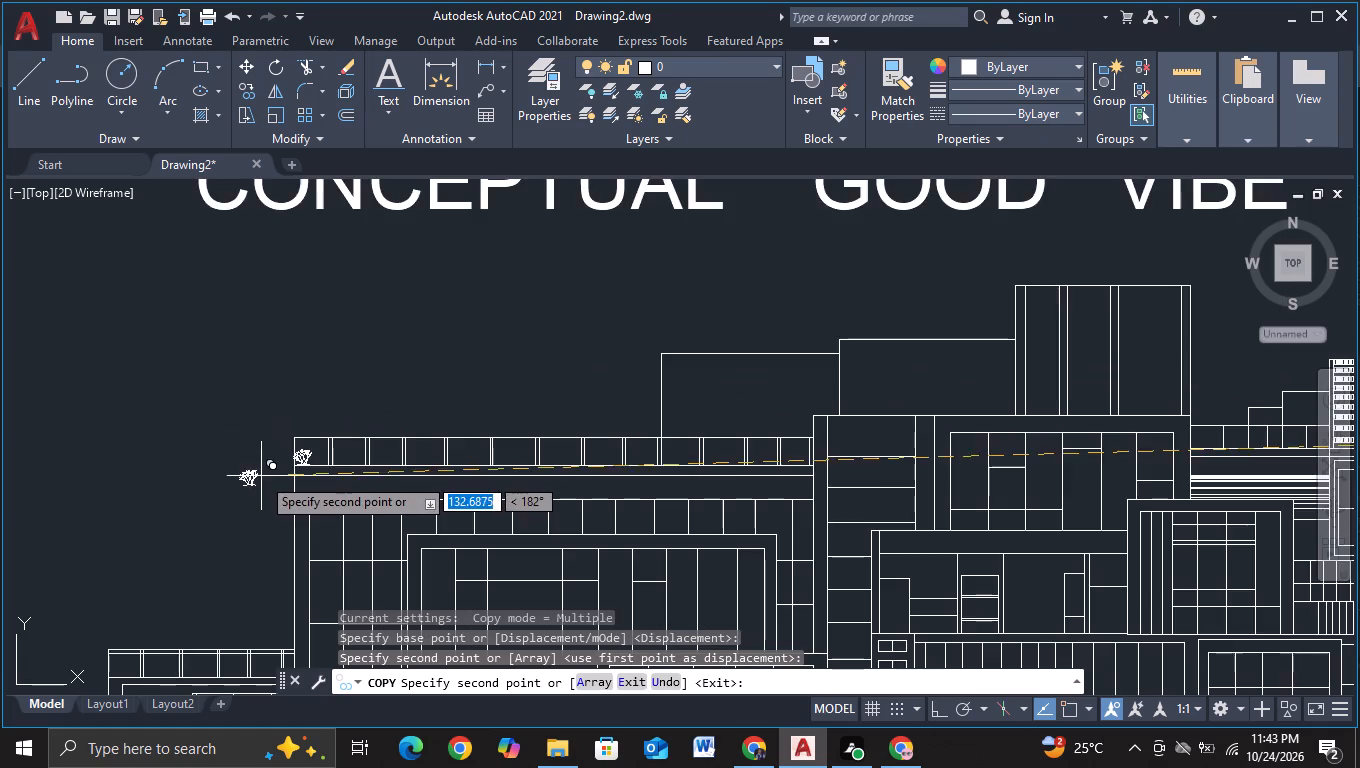
{"action": "middle_click_drag", "start_coordinate": [254, 486], "coordinate": [273, 324]}
{"action": "middle_click_drag", "start_coordinate": [238, 434], "coordinate": [246, 388]}
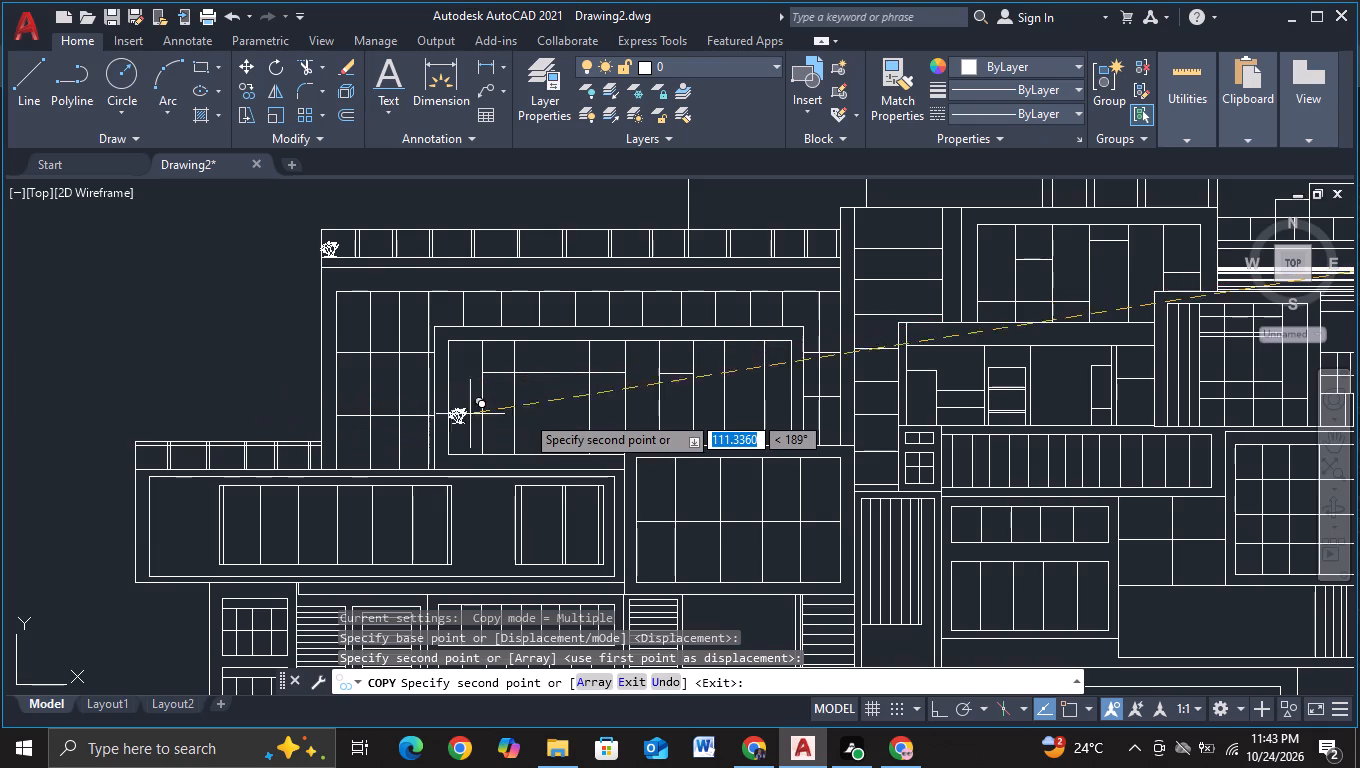
{"action": "middle_click_drag", "start_coordinate": [1216, 630], "coordinate": [1129, 631]}
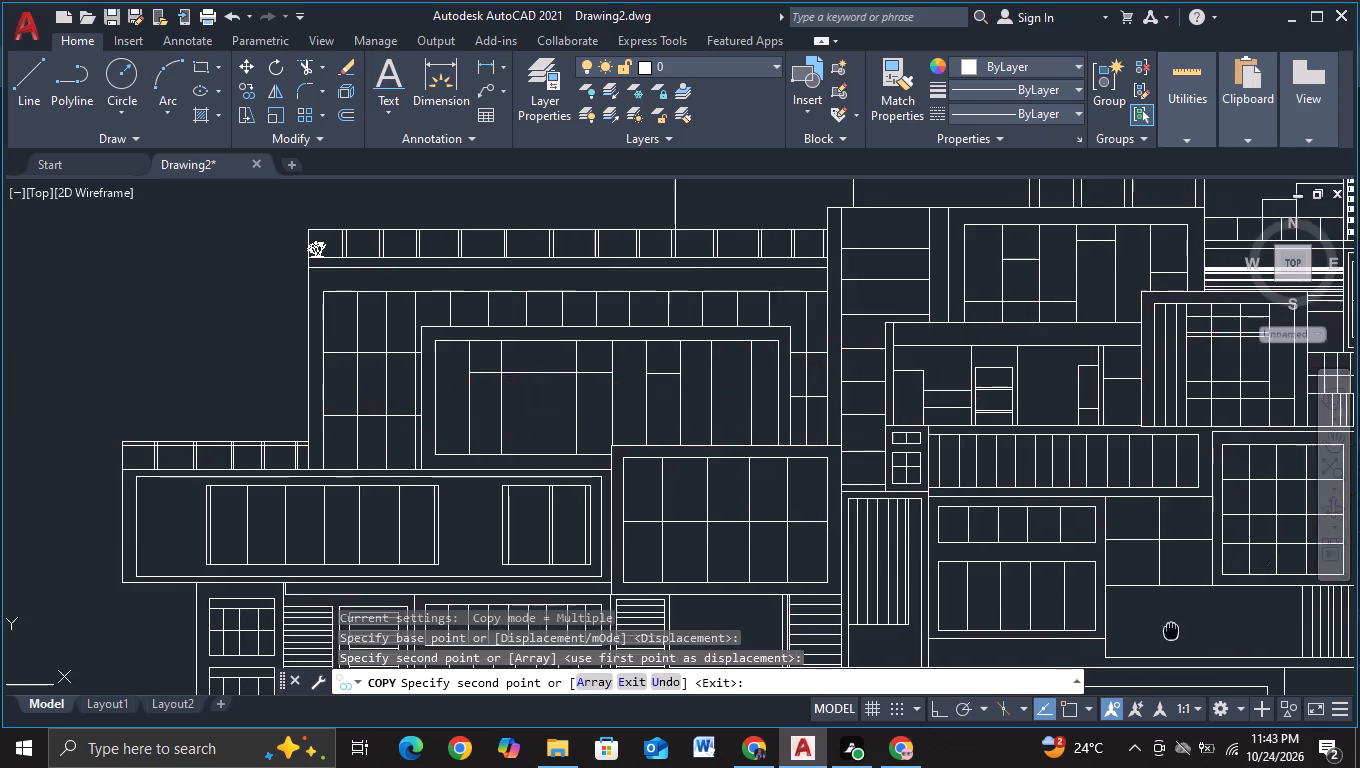
{"action": "middle_click_drag", "start_coordinate": [1129, 631], "coordinate": [513, 514]}
{"action": "middle_click_drag", "start_coordinate": [479, 501], "coordinate": [494, 432]}
{"action": "scroll", "coordinate": [465, 447], "scroll_direction": "up", "scroll_amount": 2}
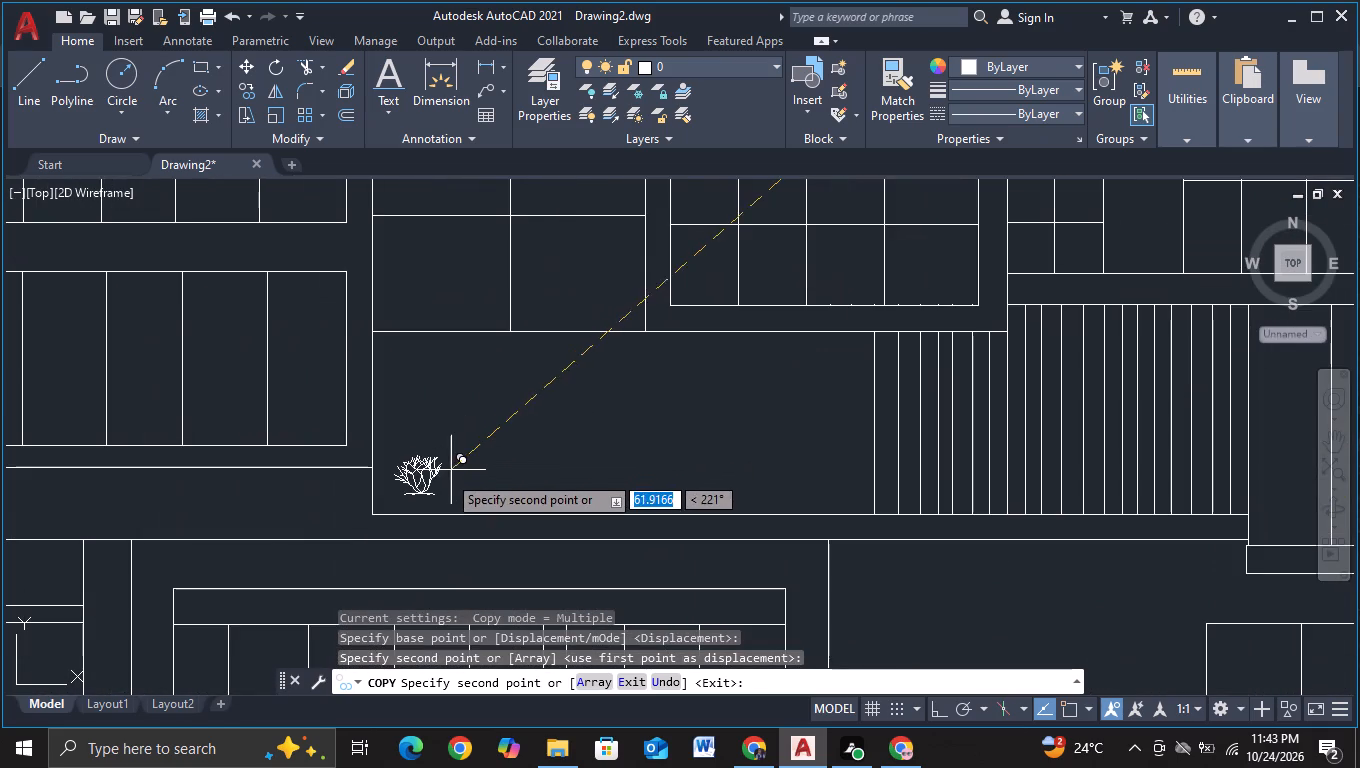
{"action": "scroll", "coordinate": [429, 484], "scroll_direction": "up", "scroll_amount": 1}
{"action": "left_click", "coordinate": [465, 455]}
{"action": "key", "text": "Escape"}
Scale up the shrub at the left end of the upper-left roof terrace by a factor of about 1.37.
{"action": "scroll", "coordinate": [506, 414], "scroll_direction": "down", "scroll_amount": 3}
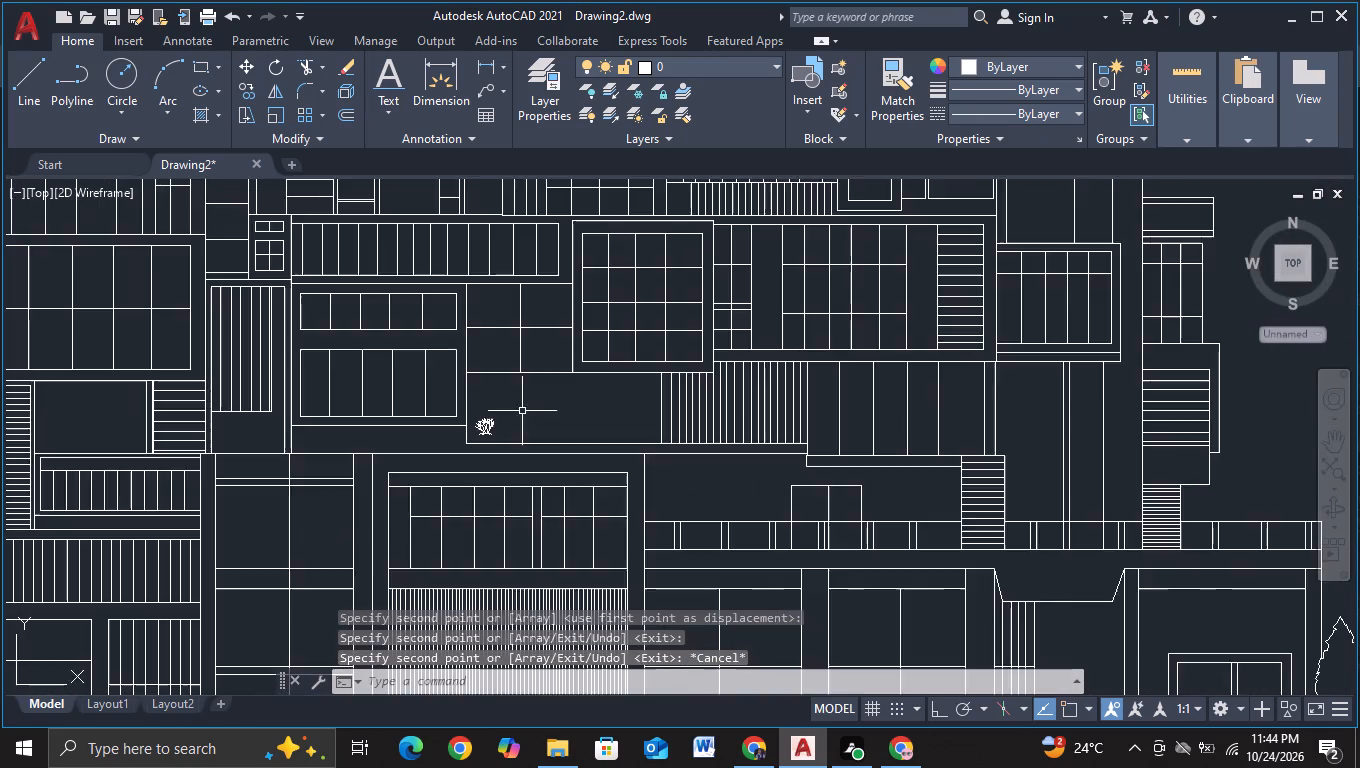
{"action": "scroll", "coordinate": [523, 411], "scroll_direction": "down", "scroll_amount": 2}
{"action": "middle_click_drag", "start_coordinate": [264, 246], "coordinate": [586, 286]}
{"action": "scroll", "coordinate": [511, 284], "scroll_direction": "up", "scroll_amount": 2}
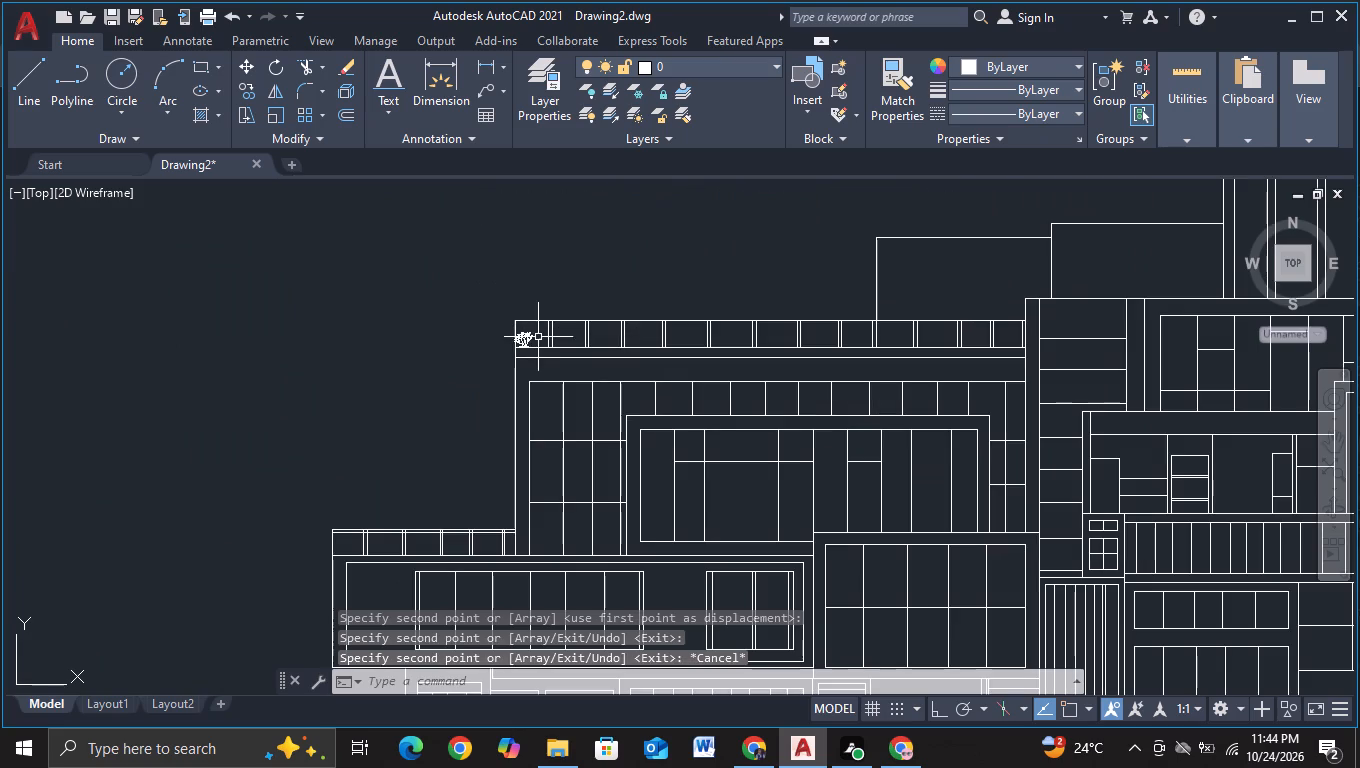
{"action": "left_click", "coordinate": [523, 335]}
{"action": "scroll", "coordinate": [523, 335], "scroll_direction": "up", "scroll_amount": 2}
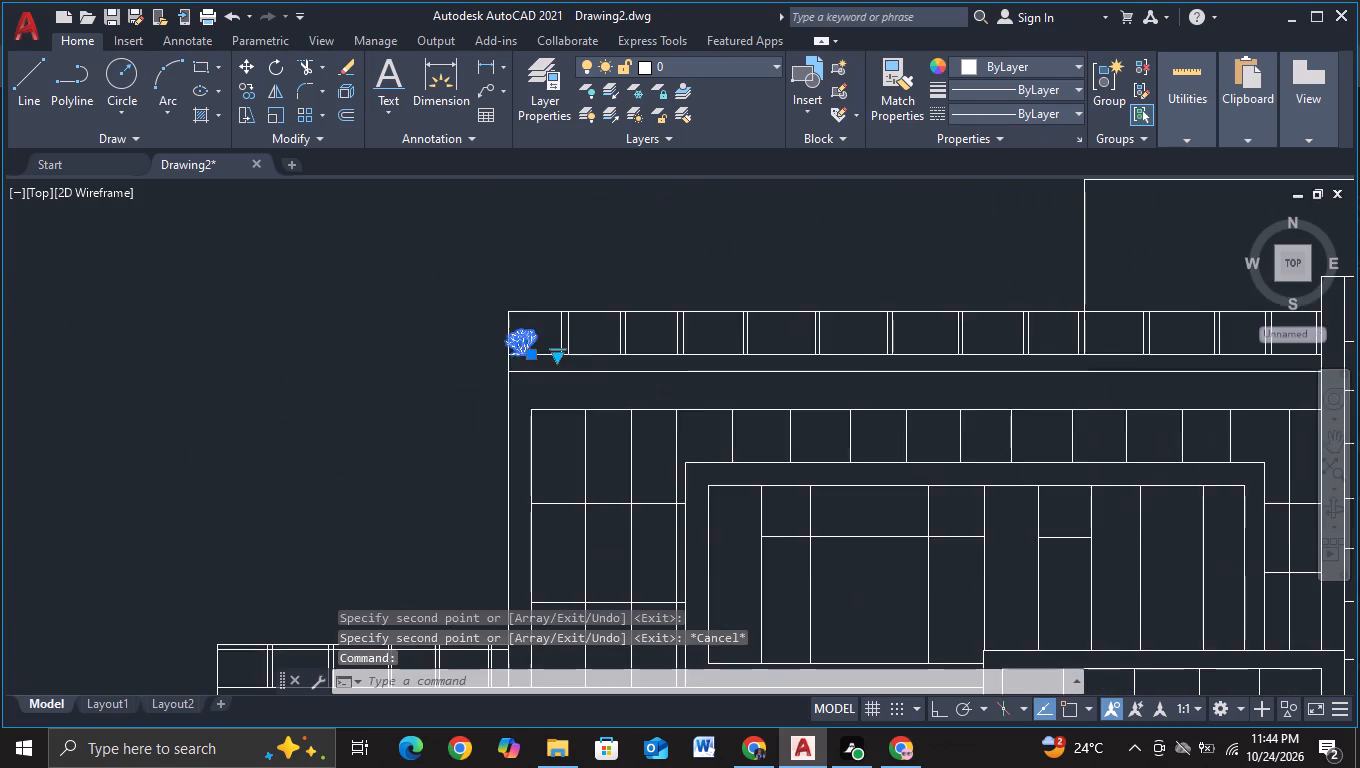
{"action": "scroll", "coordinate": [546, 317], "scroll_direction": "up", "scroll_amount": 2}
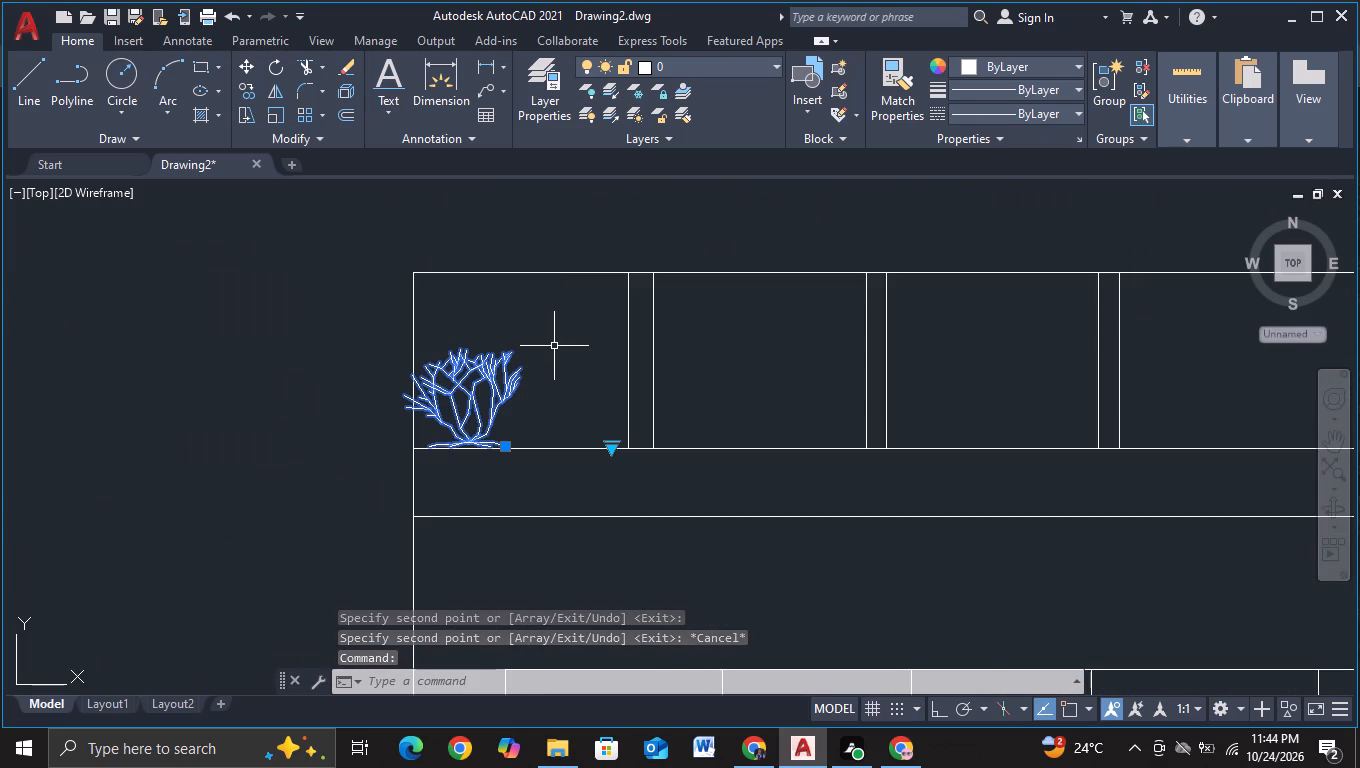
{"action": "key", "text": "s"}
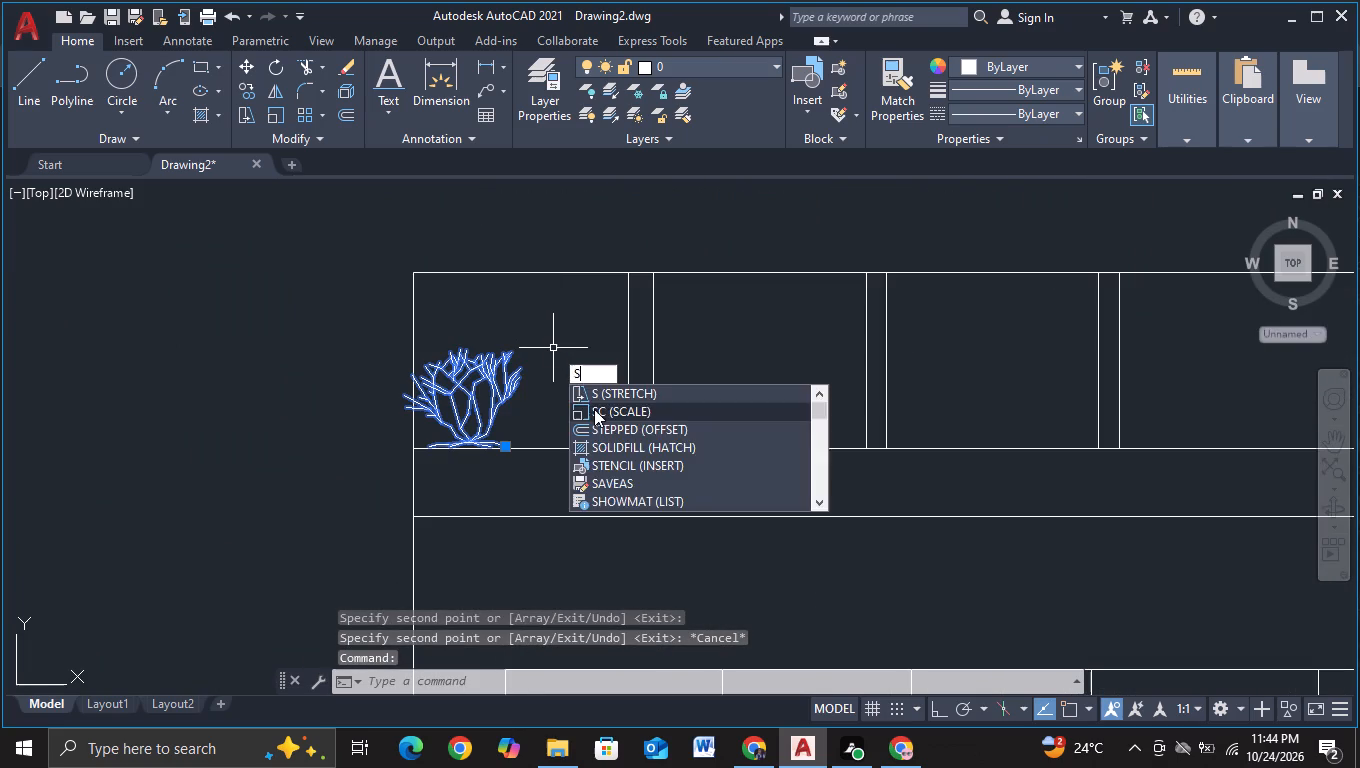
{"action": "left_click", "coordinate": [594, 409]}
{"action": "left_click", "coordinate": [539, 393]}
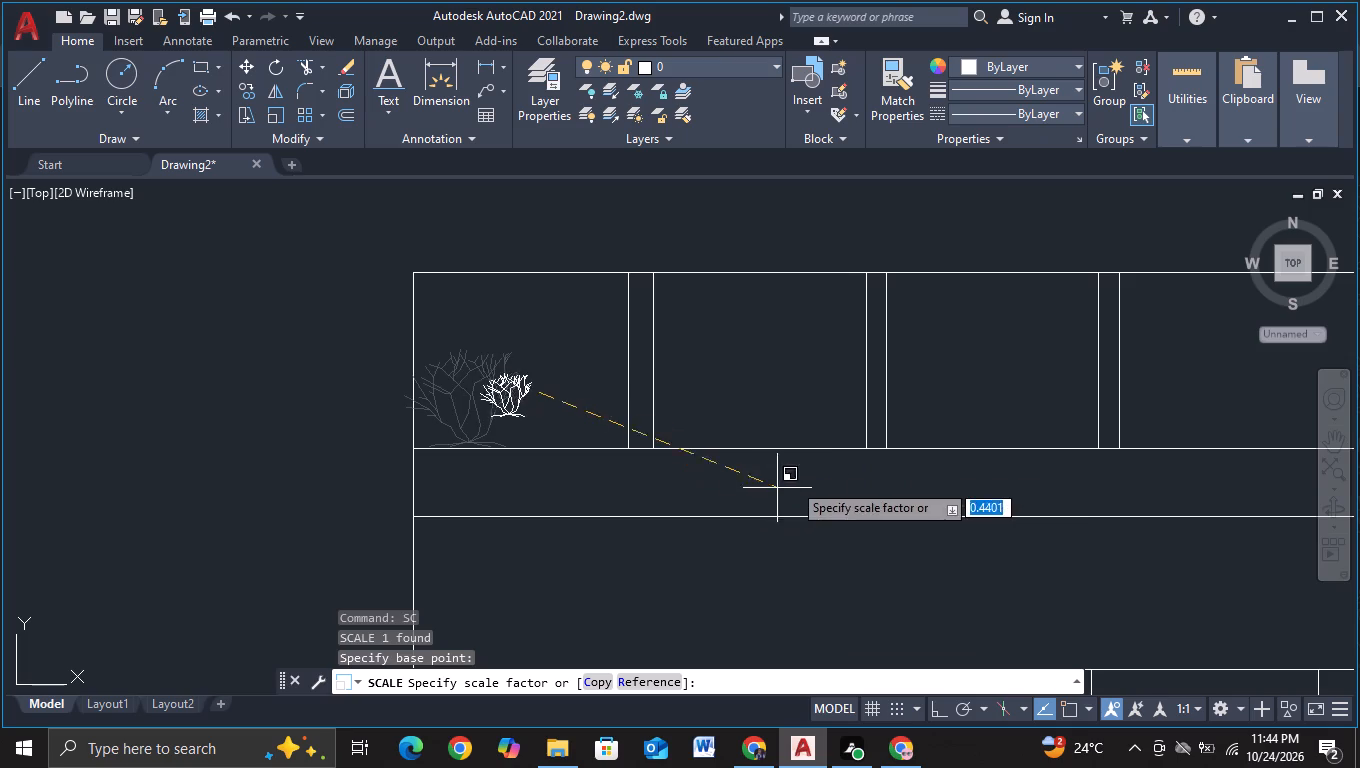
{"action": "scroll", "coordinate": [1105, 603], "scroll_direction": "down", "scroll_amount": 2}
{"action": "middle_click_drag", "start_coordinate": [1105, 603], "coordinate": [458, 436]}
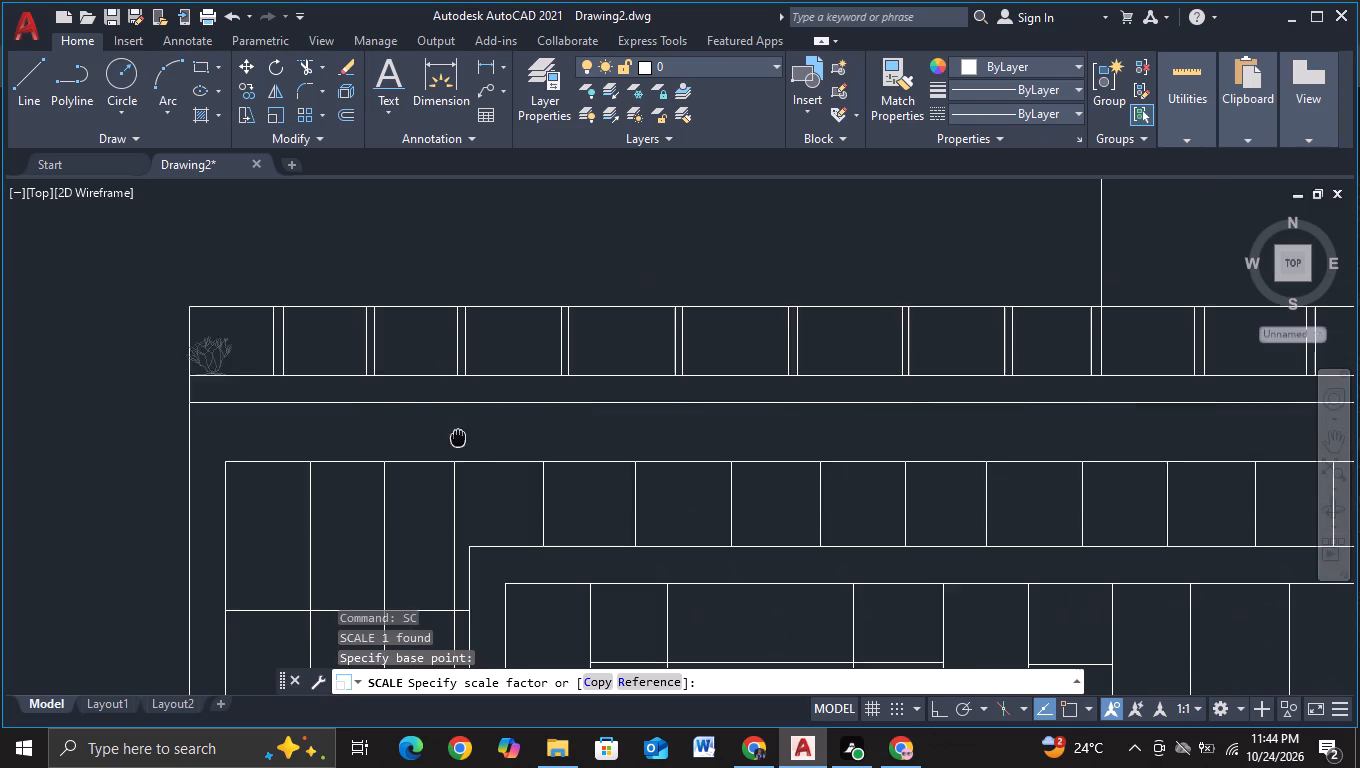
{"action": "left_click", "coordinate": [539, 429]}
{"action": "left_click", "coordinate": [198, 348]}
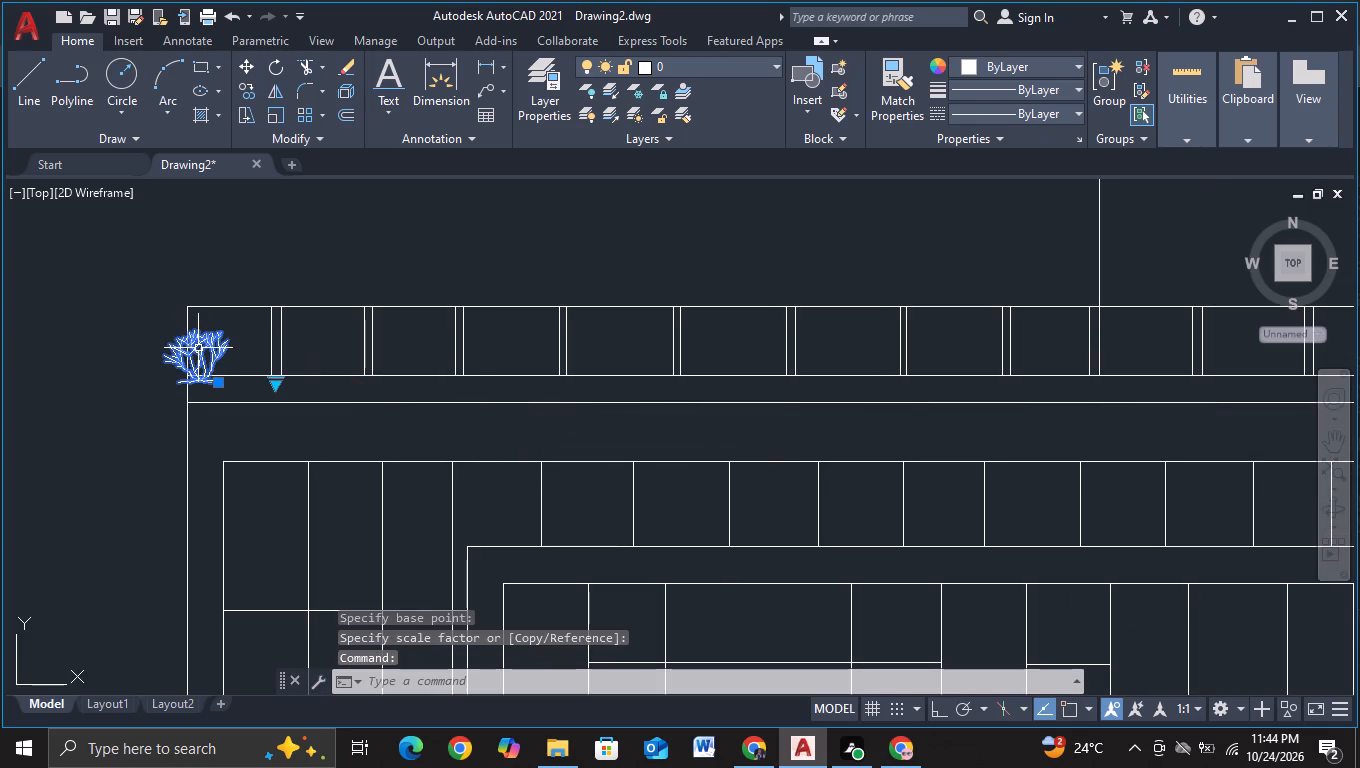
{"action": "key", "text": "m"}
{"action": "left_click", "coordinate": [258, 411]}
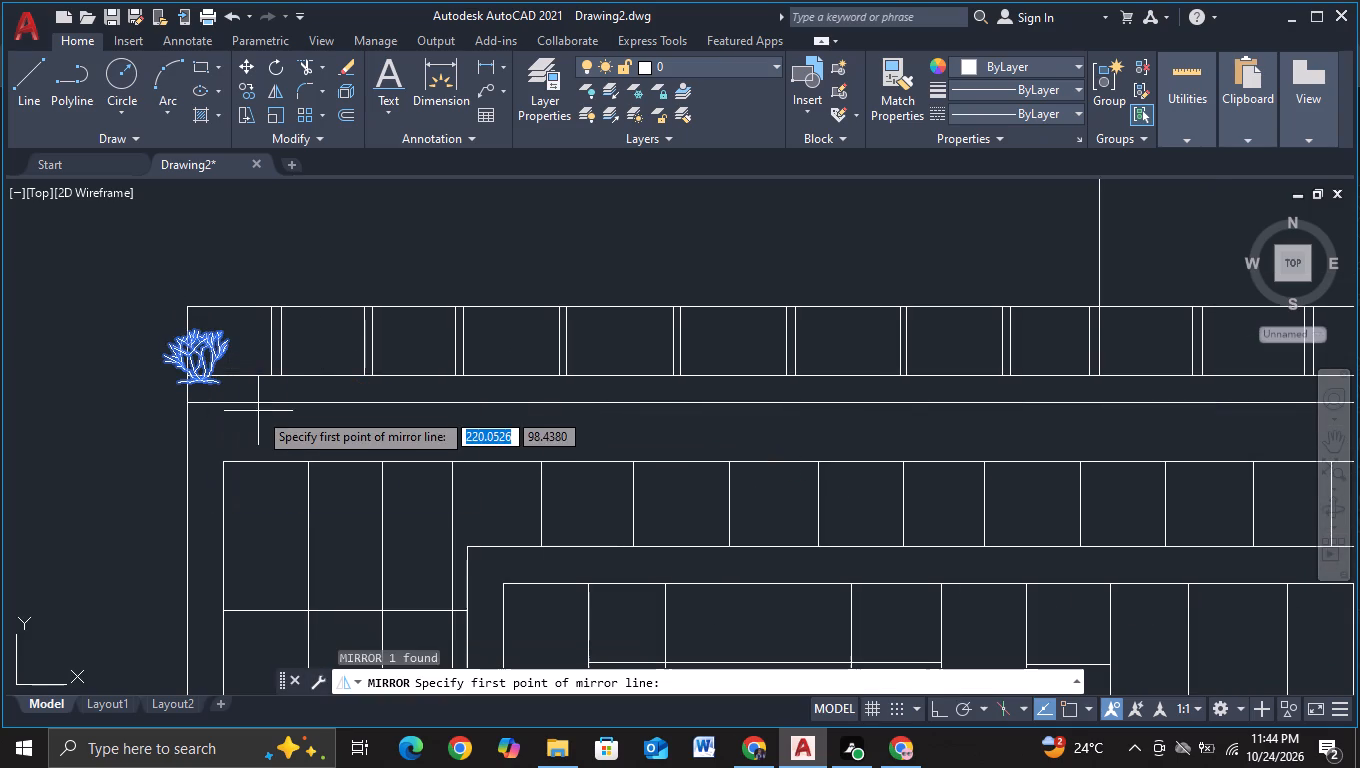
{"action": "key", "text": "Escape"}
Move the enlarged shrub about 0.8 units right and slightly up so its base sits on the terrace floor line.
{"action": "left_click", "coordinate": [197, 362]}
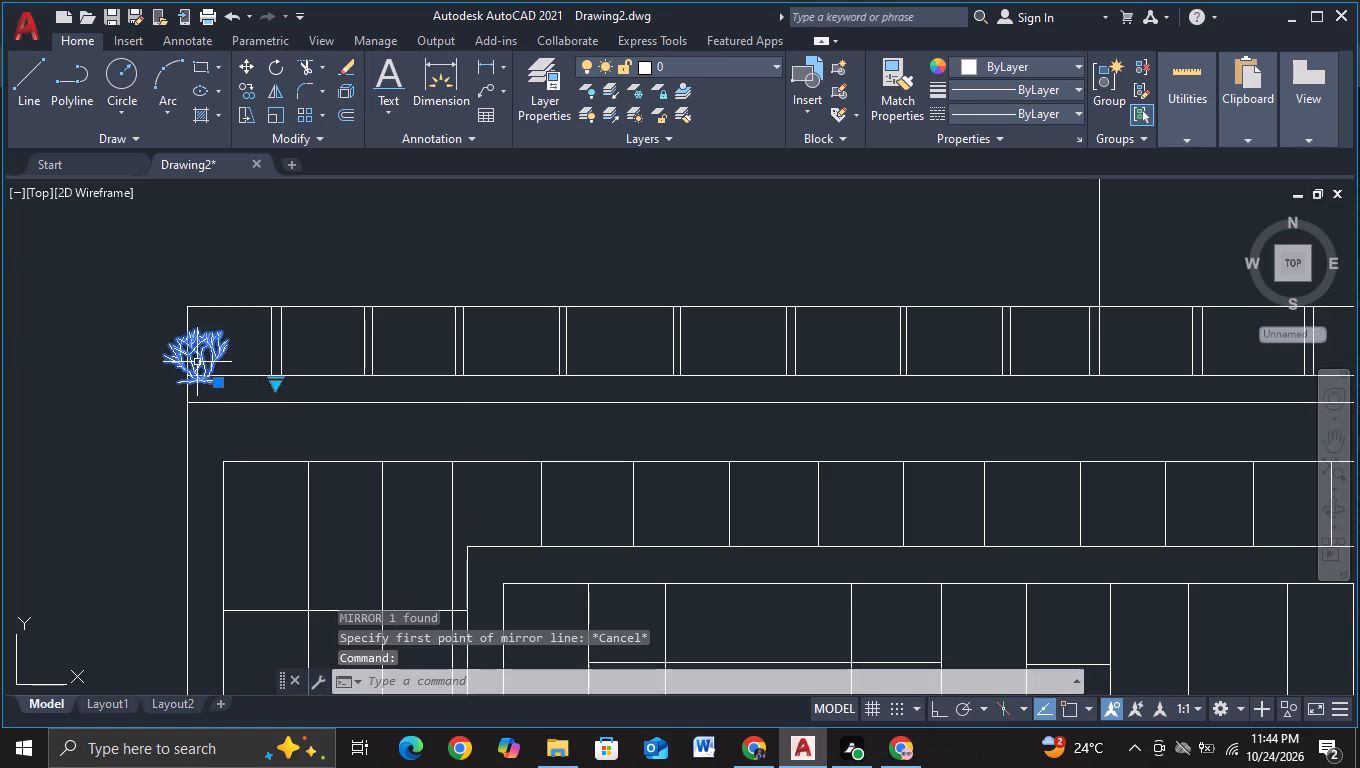
{"action": "key", "text": "m"}
{"action": "double_click", "coordinate": [256, 414]}
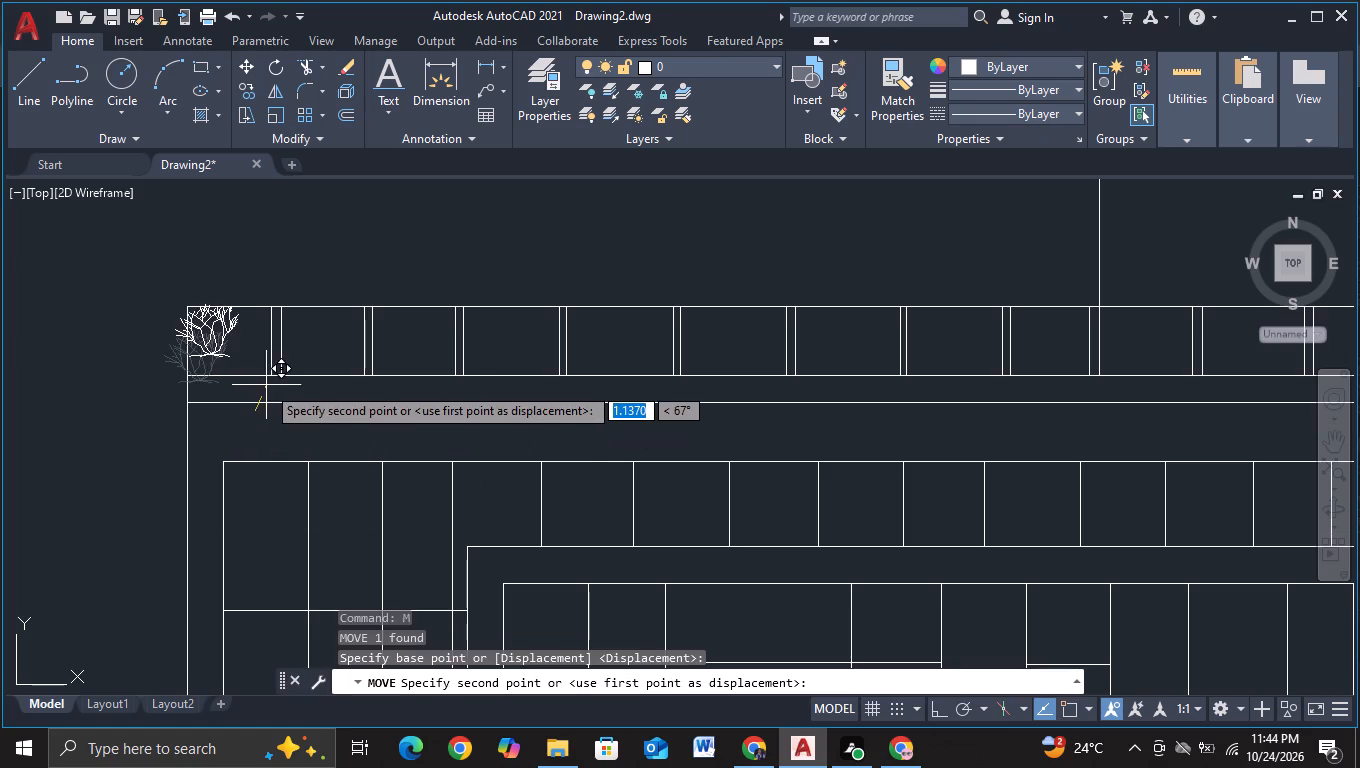
{"action": "scroll", "coordinate": [273, 402], "scroll_direction": "up", "scroll_amount": 2}
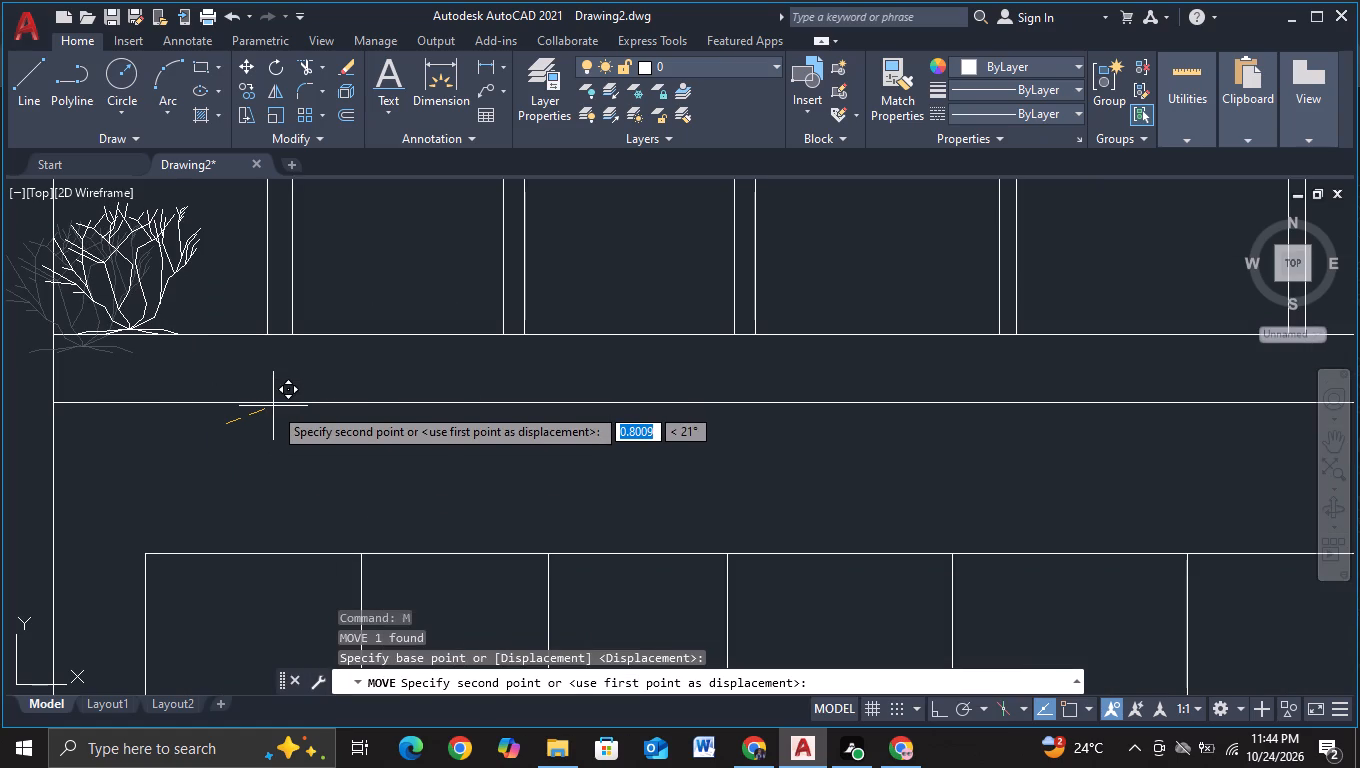
{"action": "left_click", "coordinate": [273, 406]}
{"action": "key", "text": "Escape"}
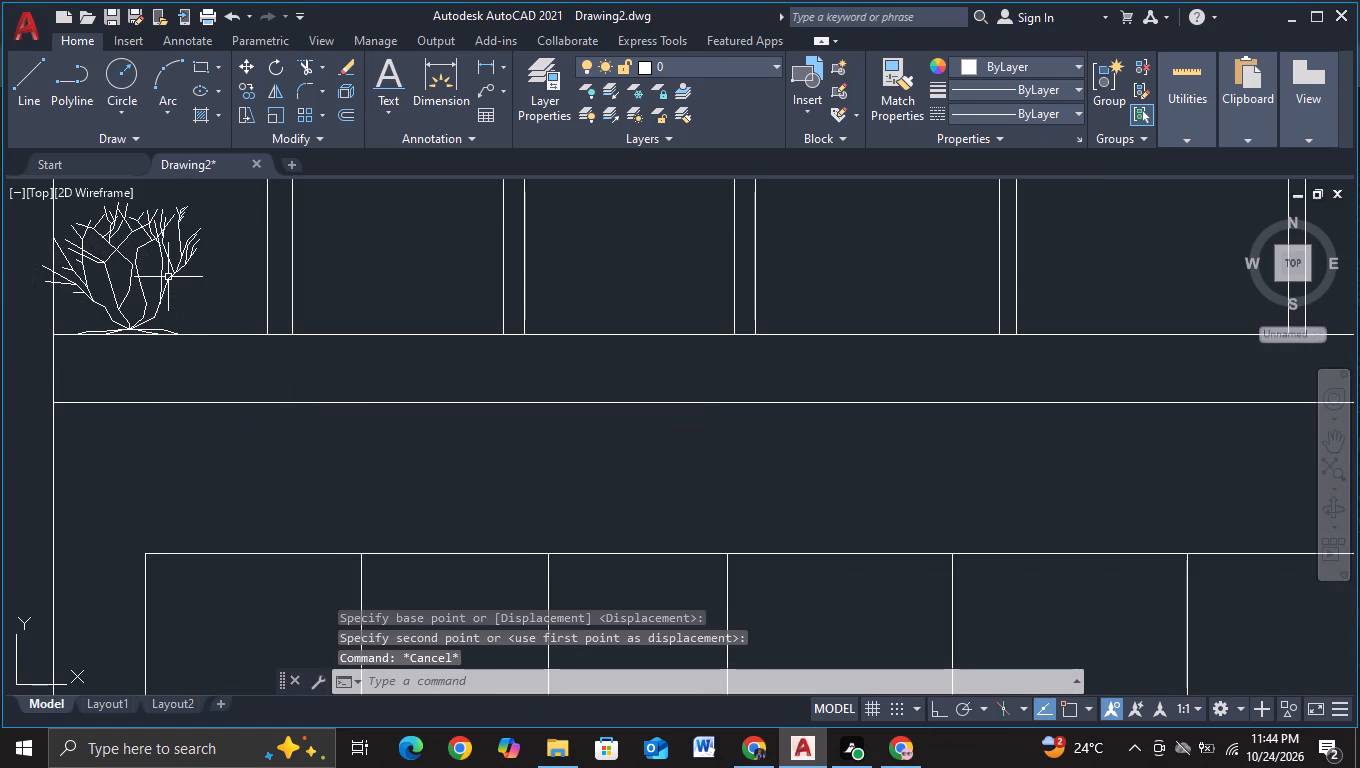
With ortho on, copy the enlarged shrub seven times along the terrace floor line, about 2.1 units apart, out to about 14.7 units right.
{"action": "left_click", "coordinate": [167, 276]}
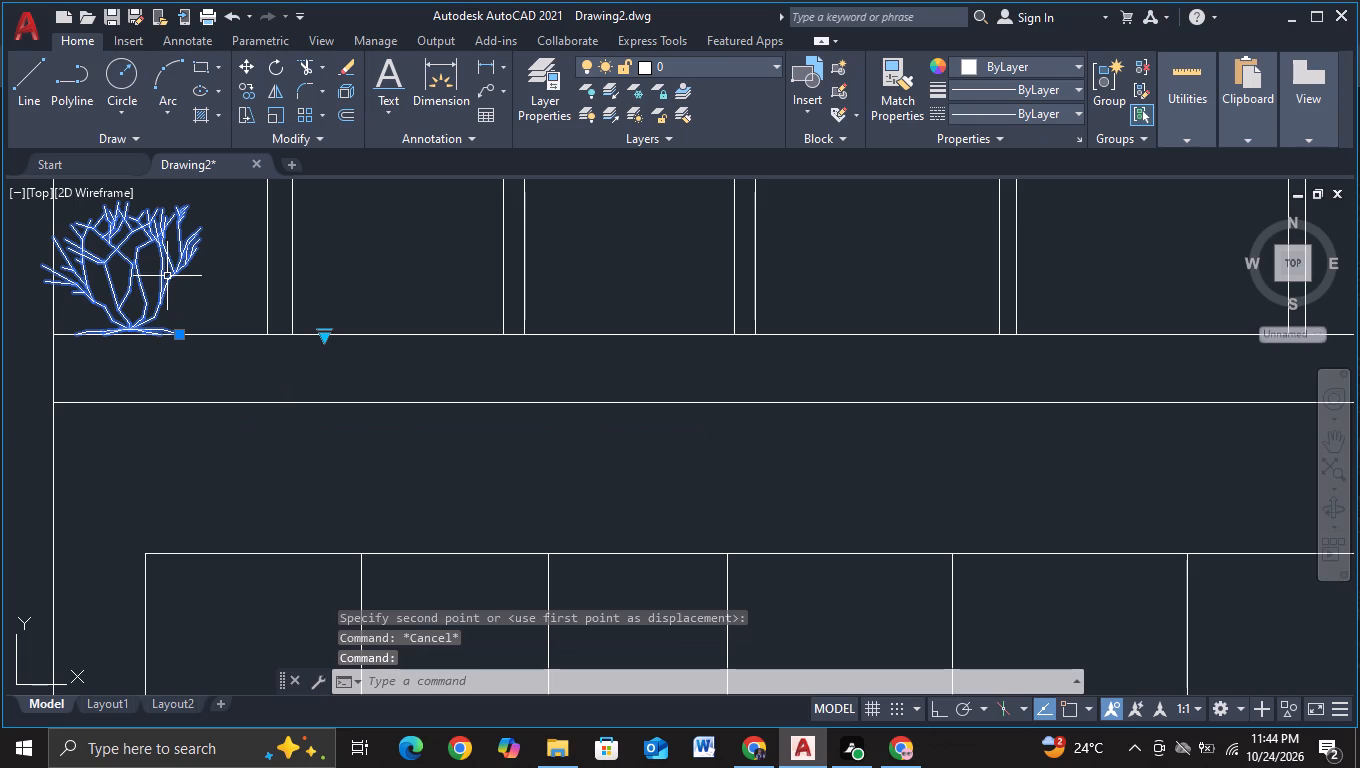
{"action": "key", "text": "c"}
{"action": "left_click", "coordinate": [244, 343]}
{"action": "left_click", "coordinate": [245, 340]}
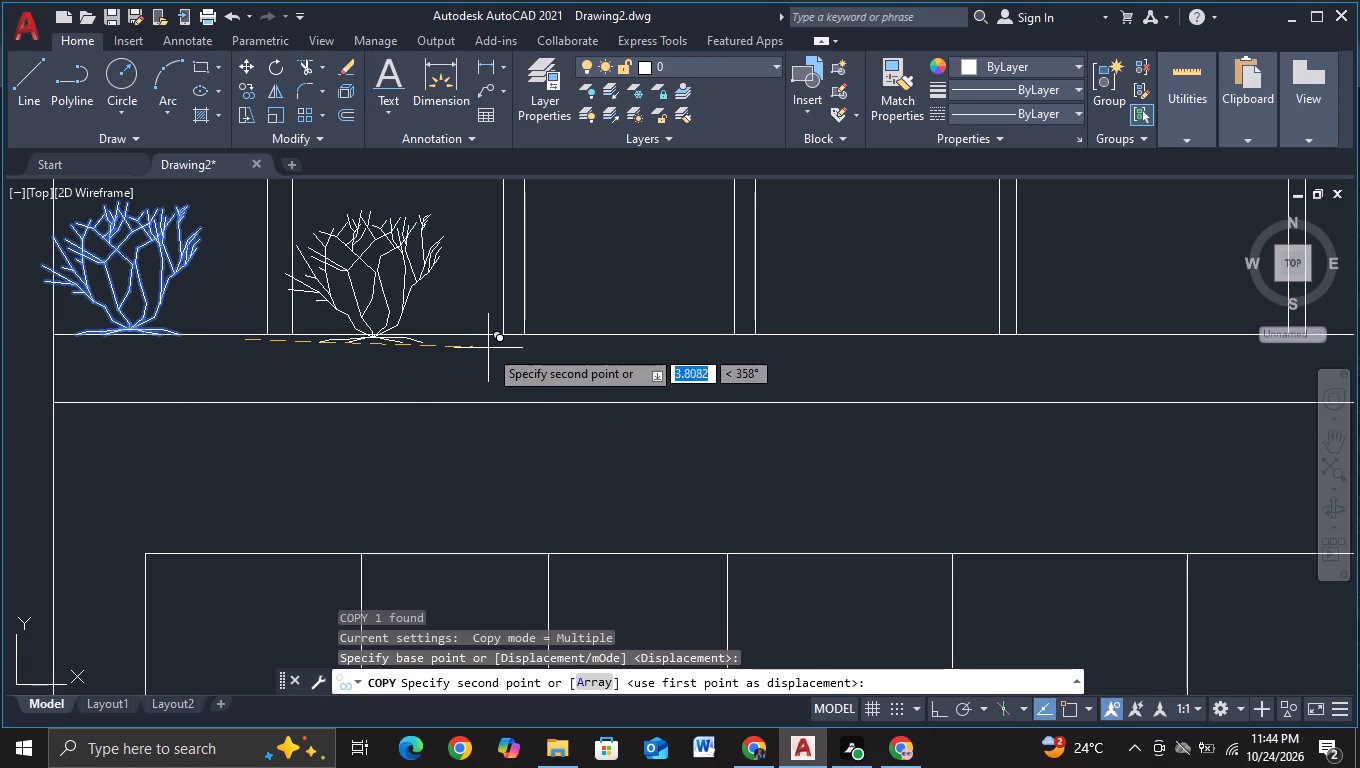
{"action": "key", "text": "F8"}
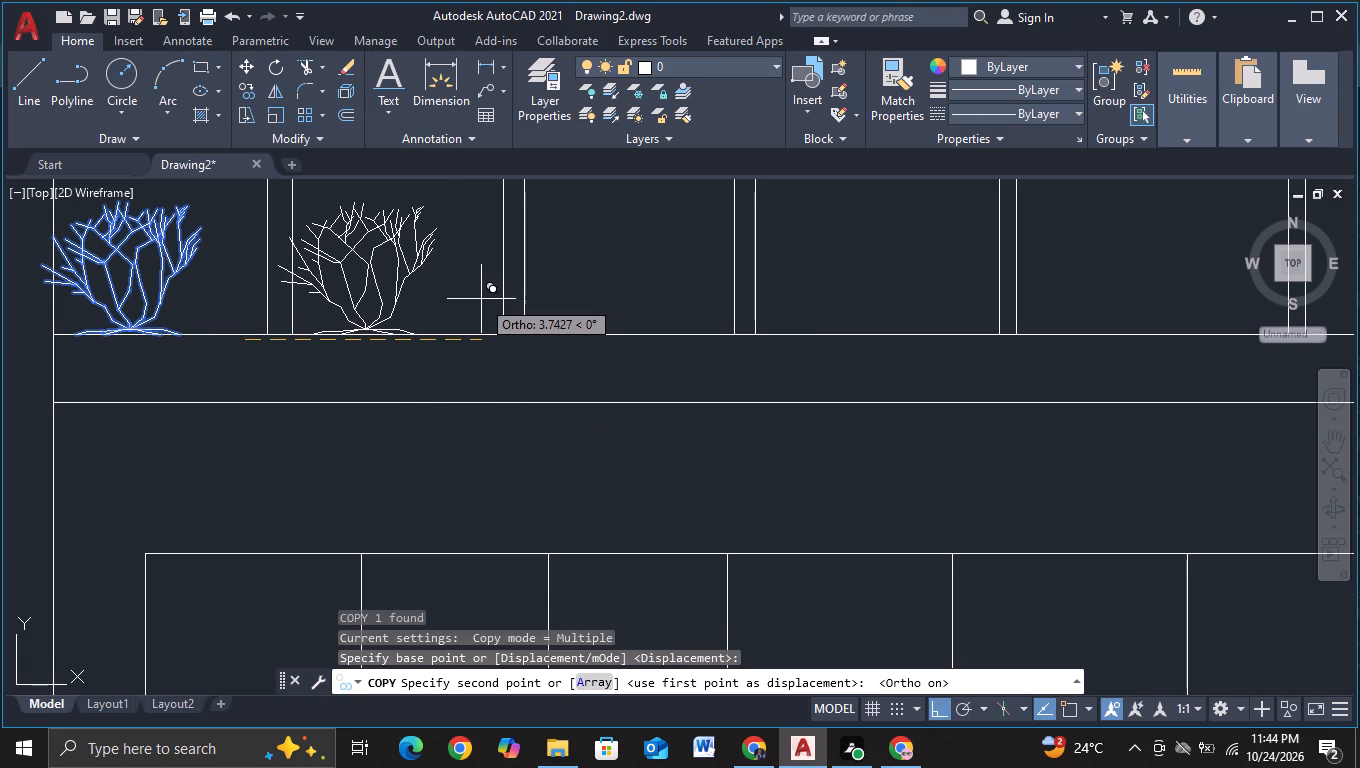
{"action": "scroll", "coordinate": [382, 285], "scroll_direction": "down", "scroll_amount": 2}
{"action": "scroll", "coordinate": [382, 285], "scroll_direction": "up", "scroll_amount": 1}
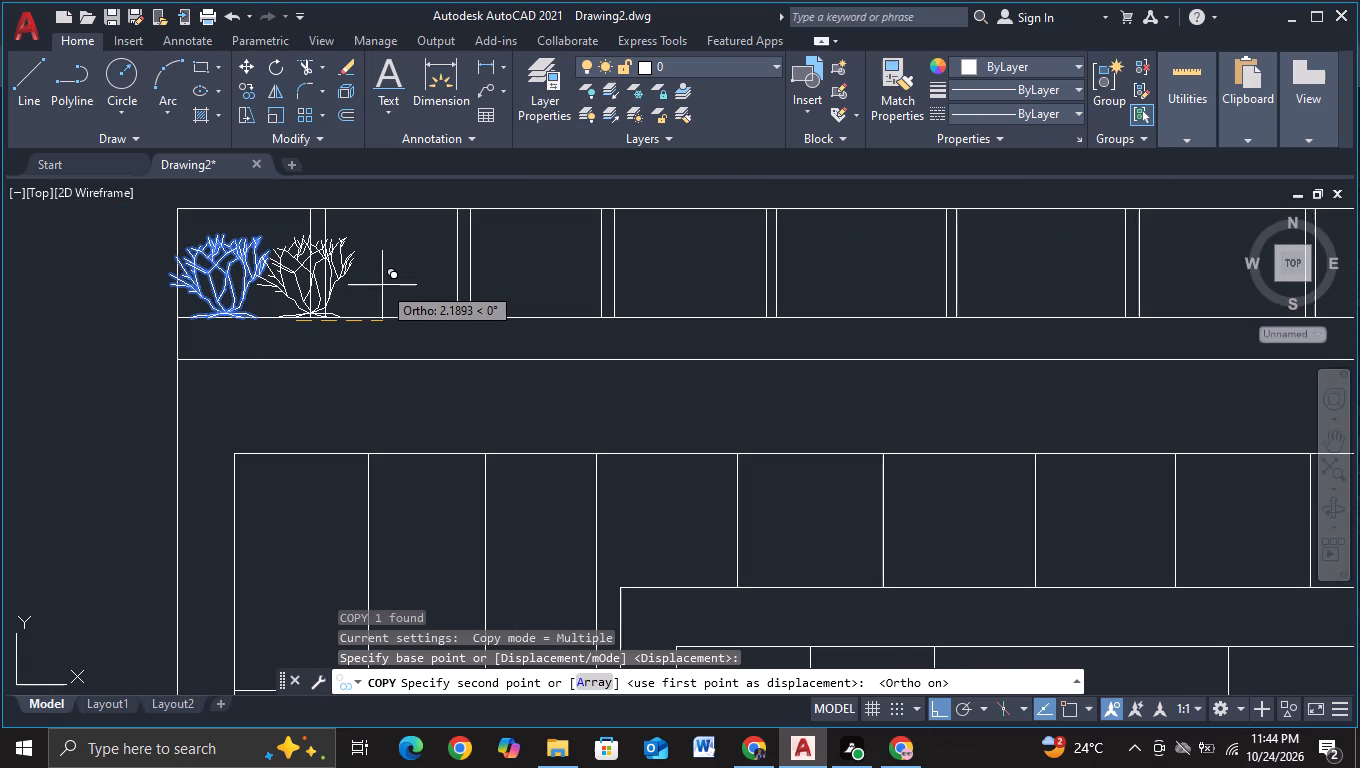
{"action": "left_click", "coordinate": [382, 285]}
{"action": "left_click", "coordinate": [466, 295]}
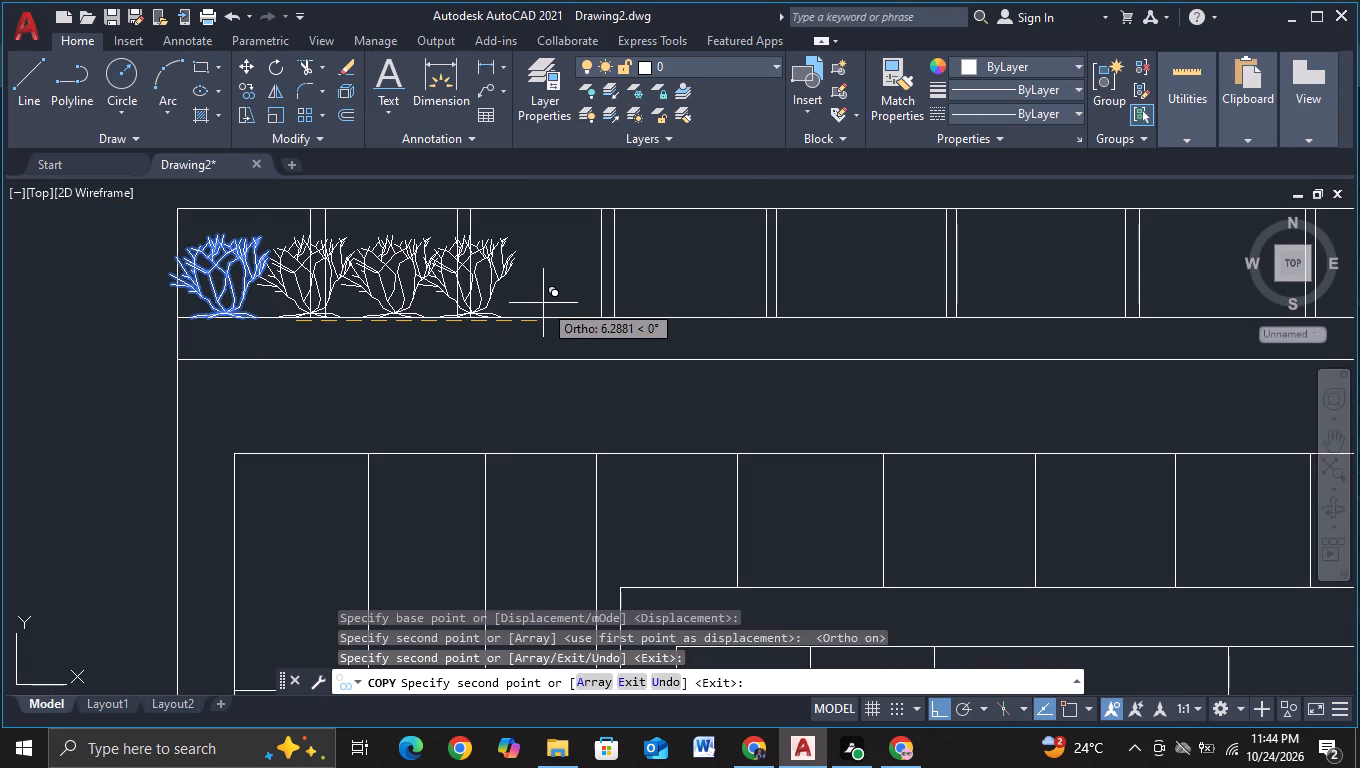
{"action": "left_click", "coordinate": [549, 305]}
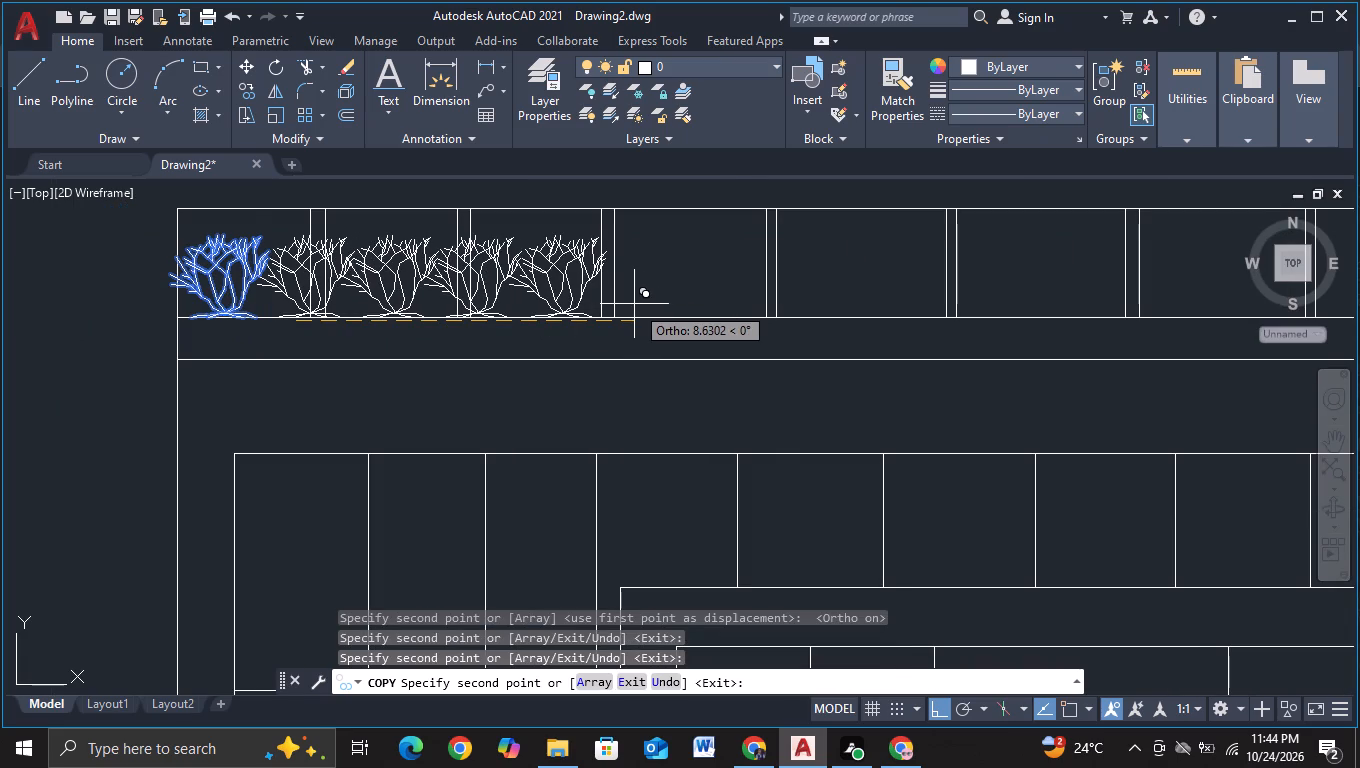
{"action": "left_click", "coordinate": [633, 304]}
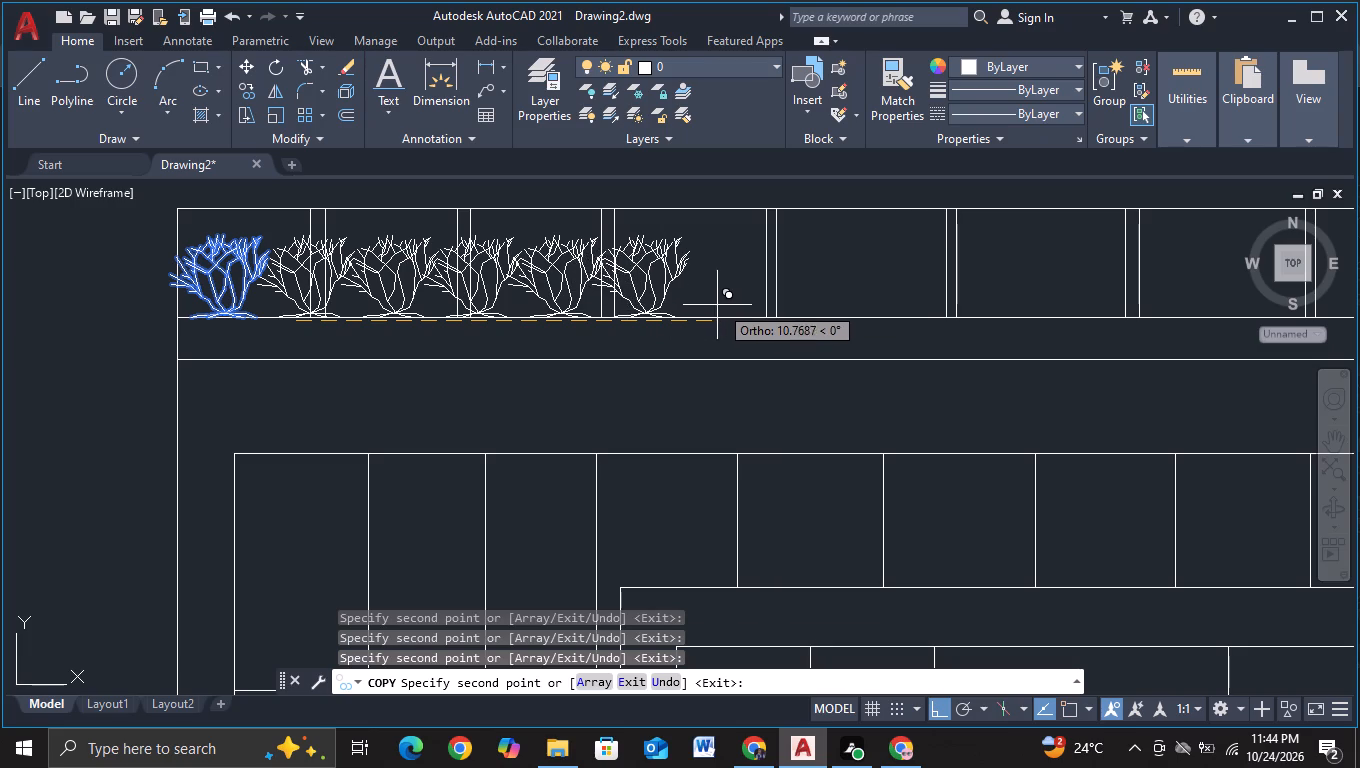
{"action": "left_click", "coordinate": [715, 305]}
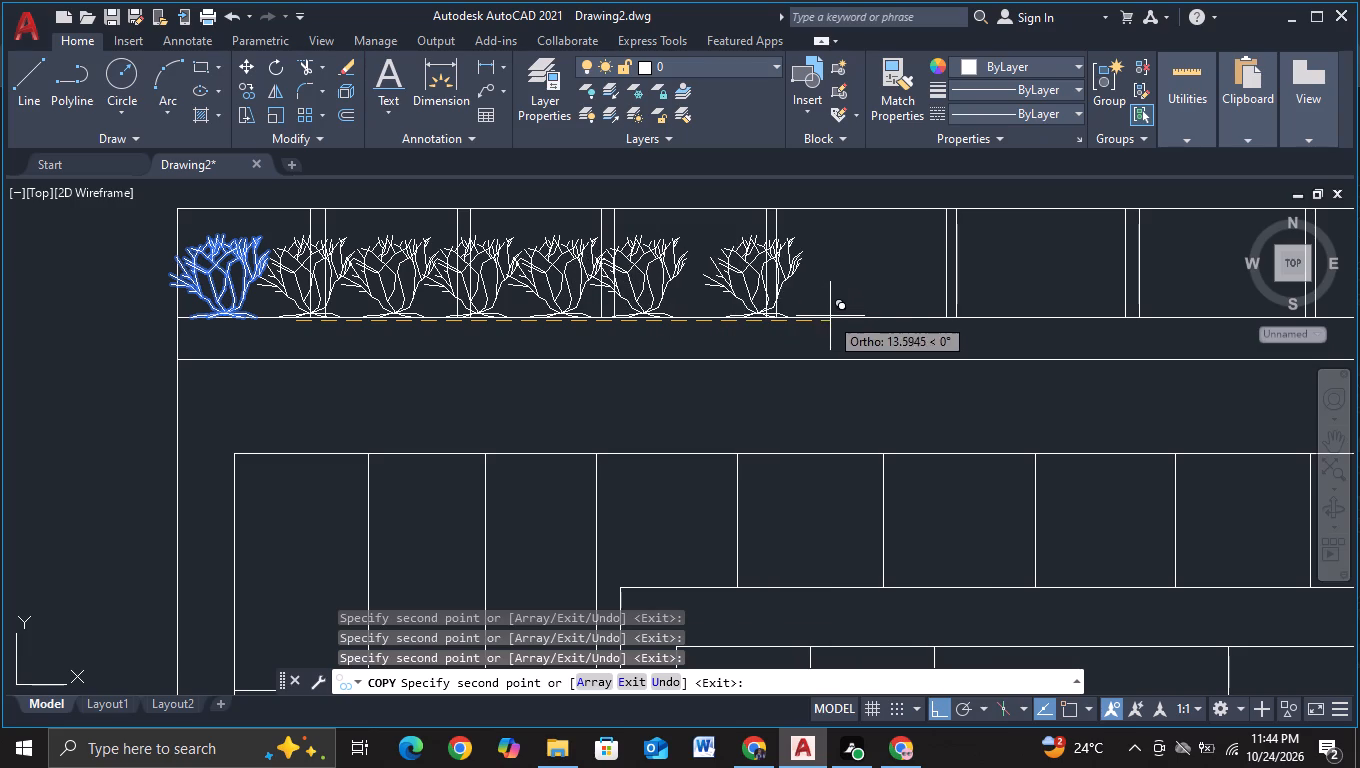
{"action": "left_click", "coordinate": [791, 313]}
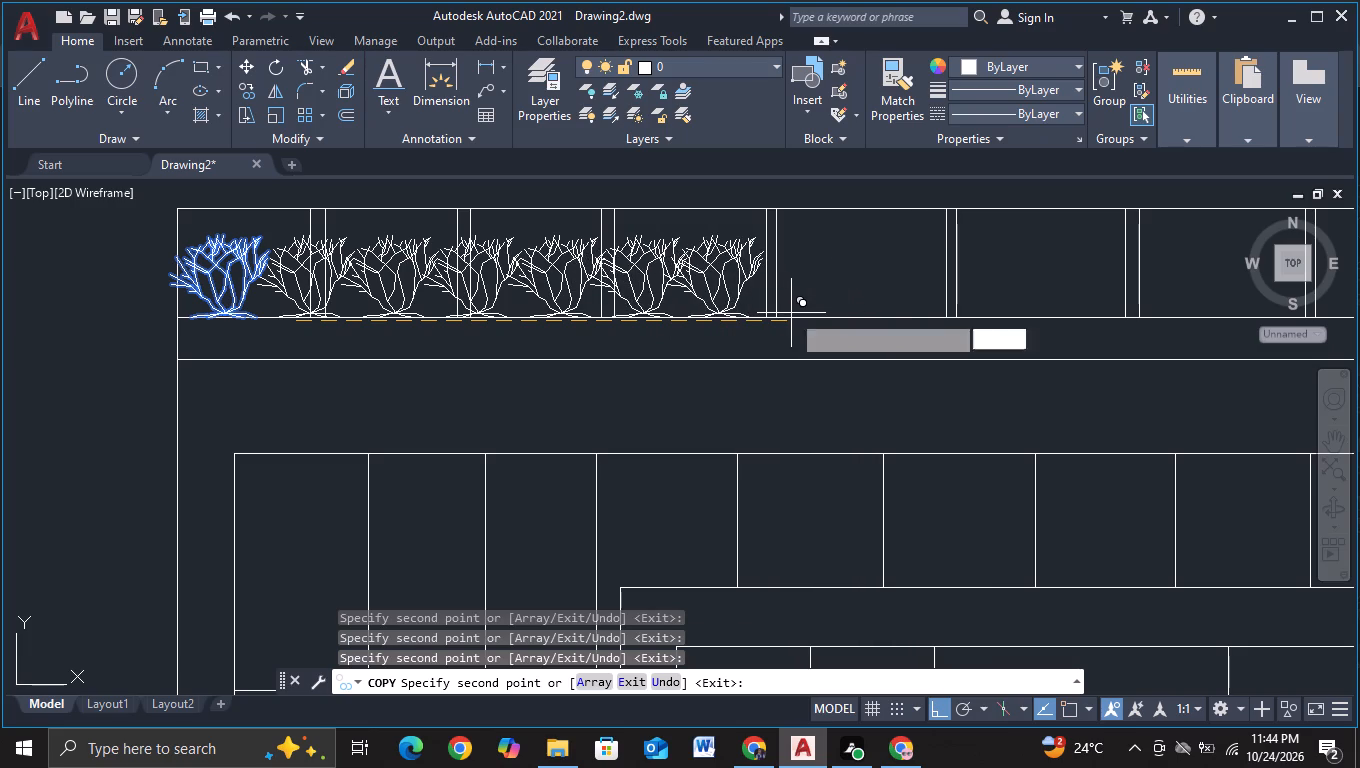
{"action": "left_click", "coordinate": [875, 314]}
Continue the shrub row rightward with twelve more copies about 2.1 units apart, from about 17 to 40.2 units from the original.
{"action": "middle_click_drag", "start_coordinate": [913, 313], "coordinate": [484, 382]}
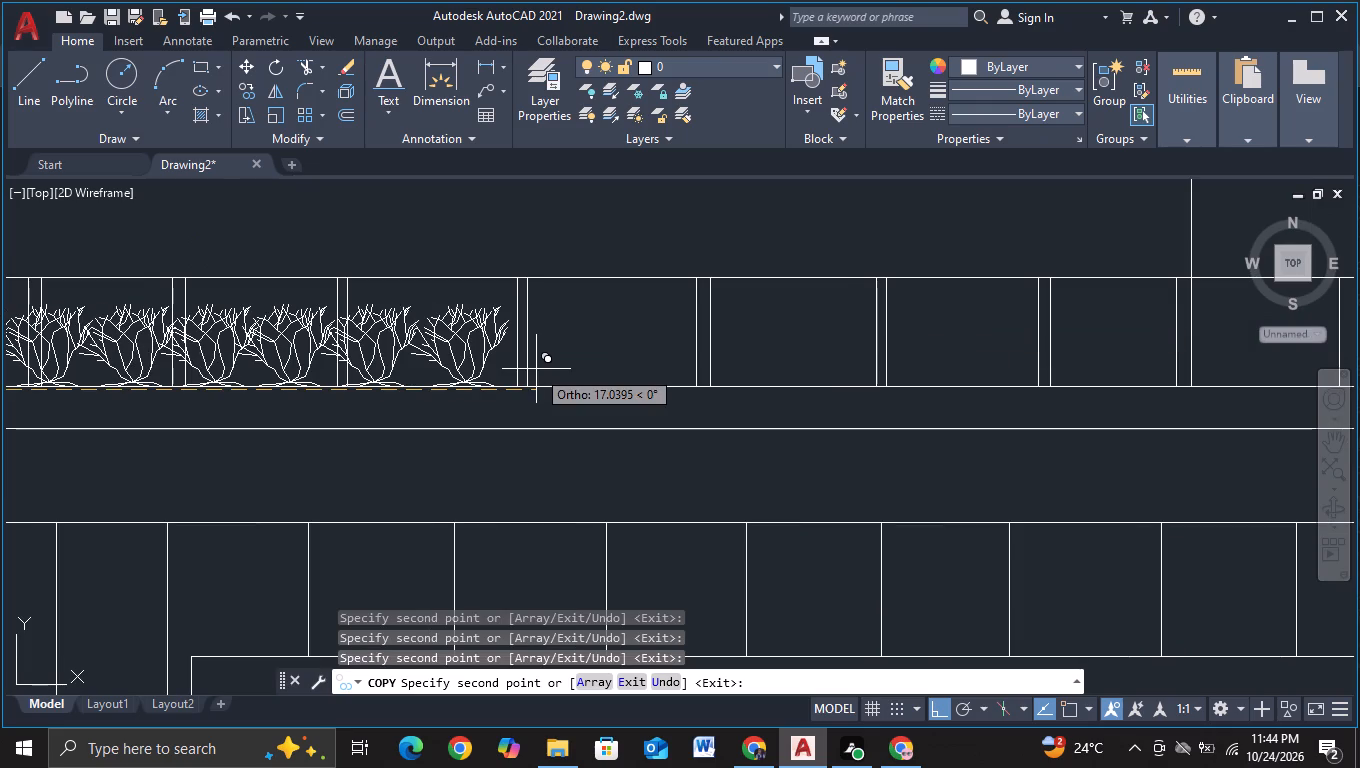
{"action": "left_click", "coordinate": [536, 369]}
{"action": "left_click", "coordinate": [620, 355]}
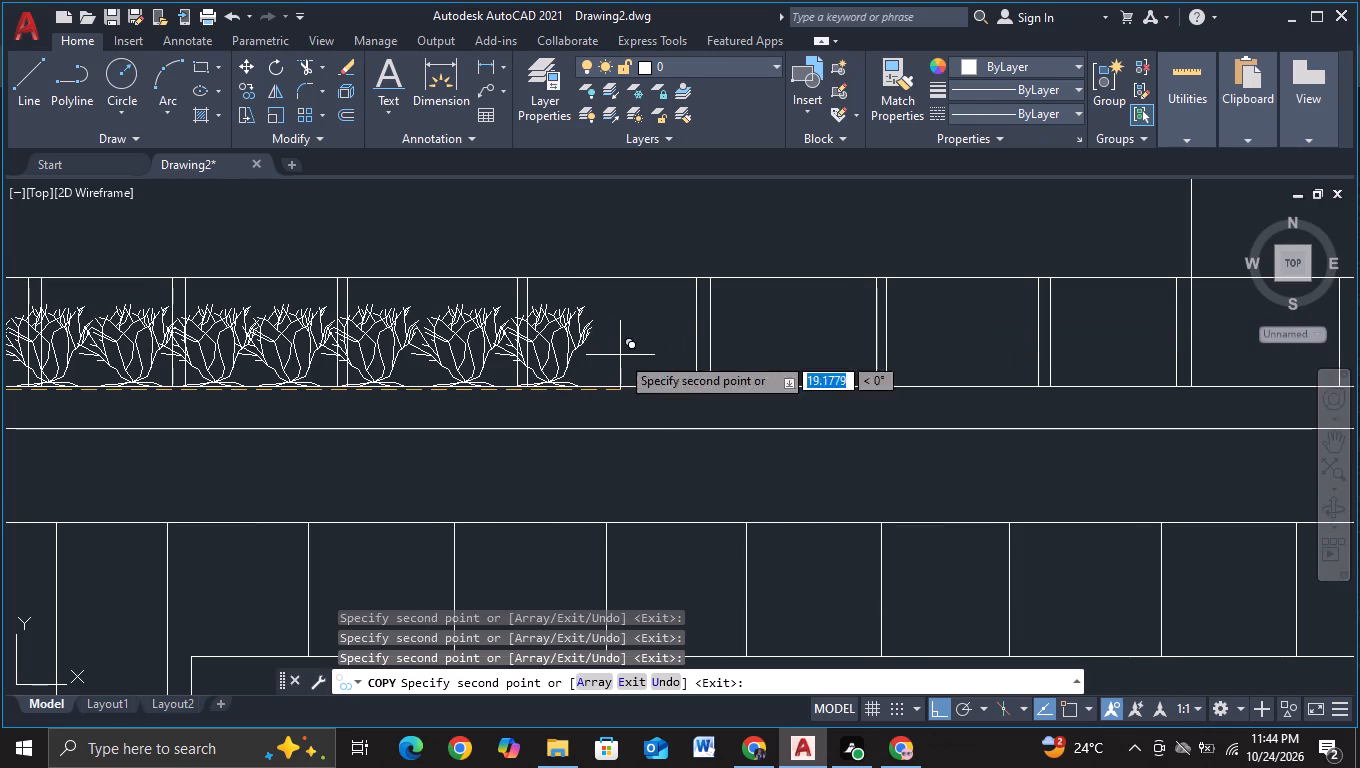
{"action": "left_click", "coordinate": [702, 358]}
{"action": "left_click", "coordinate": [787, 367]}
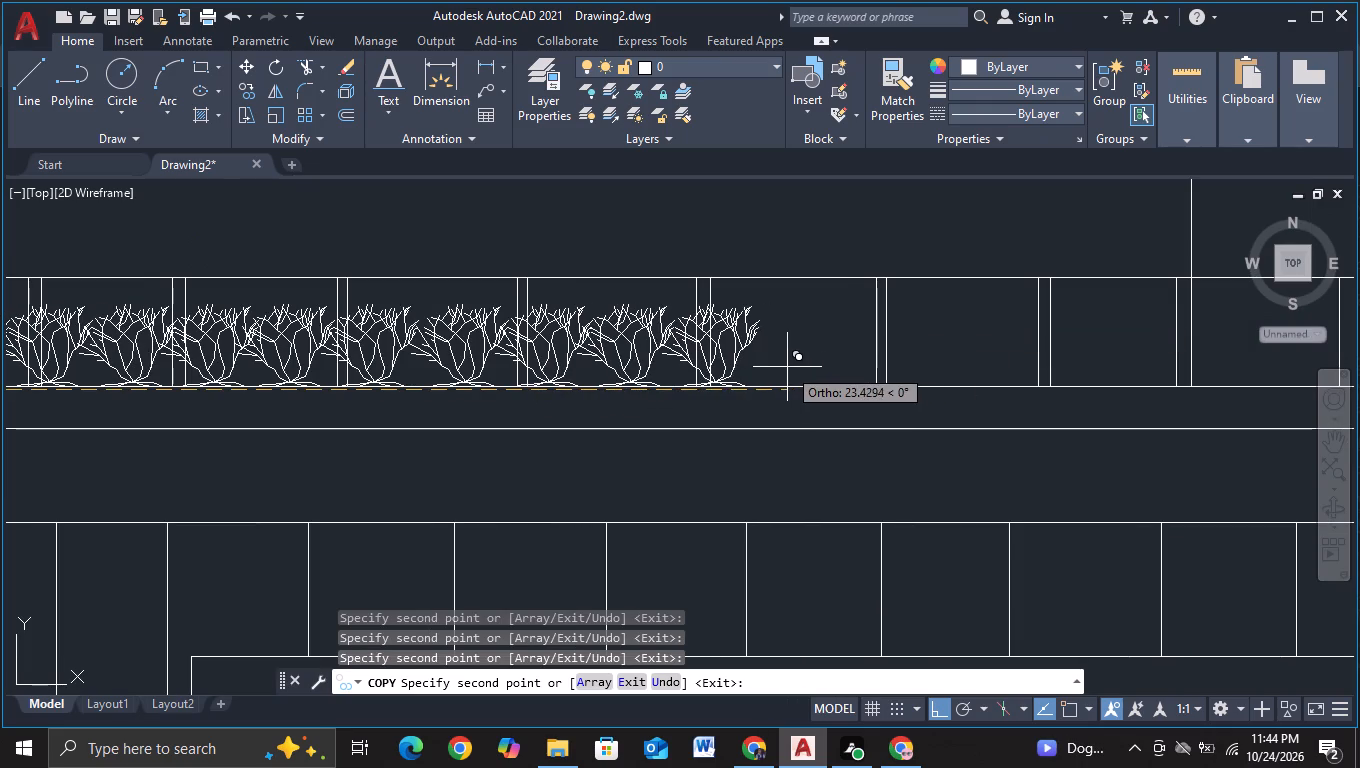
{"action": "left_click", "coordinate": [864, 367]}
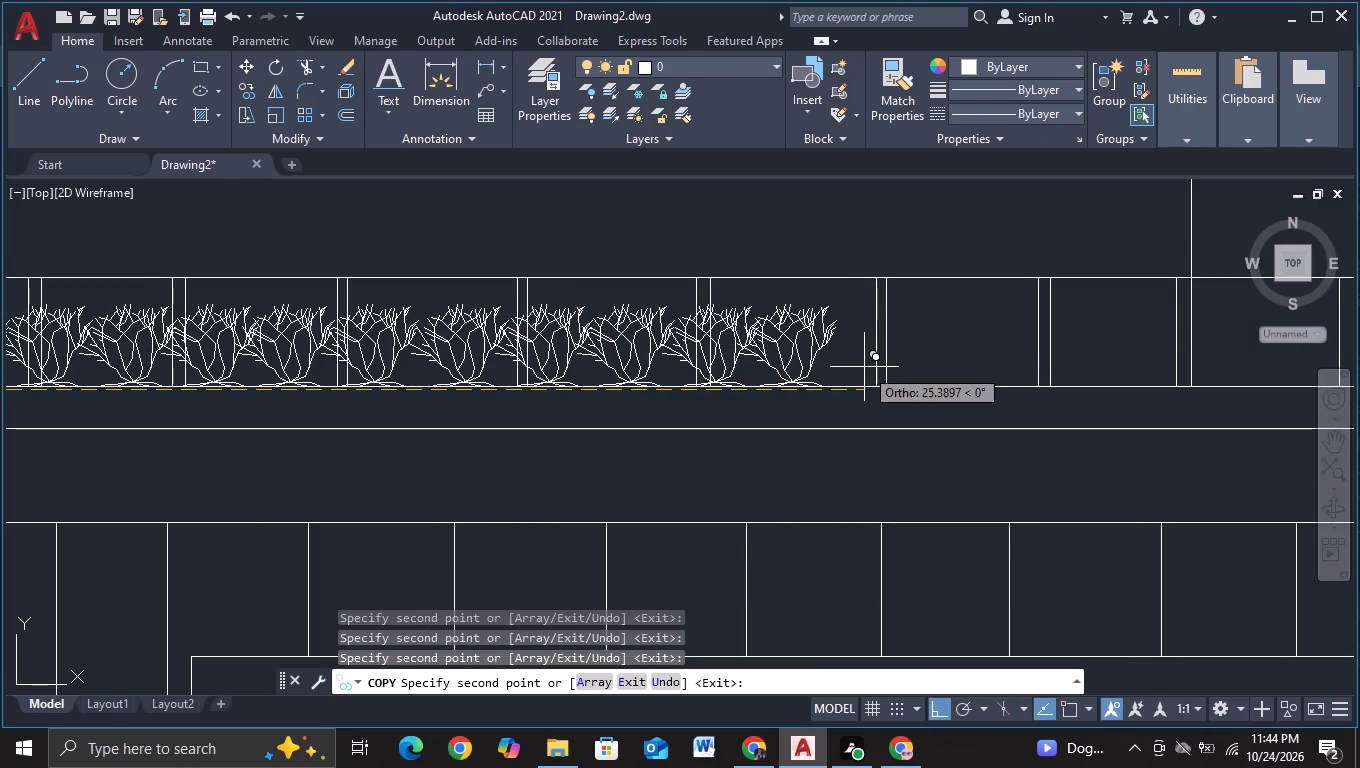
{"action": "middle_click_drag", "start_coordinate": [864, 367], "coordinate": [441, 371]}
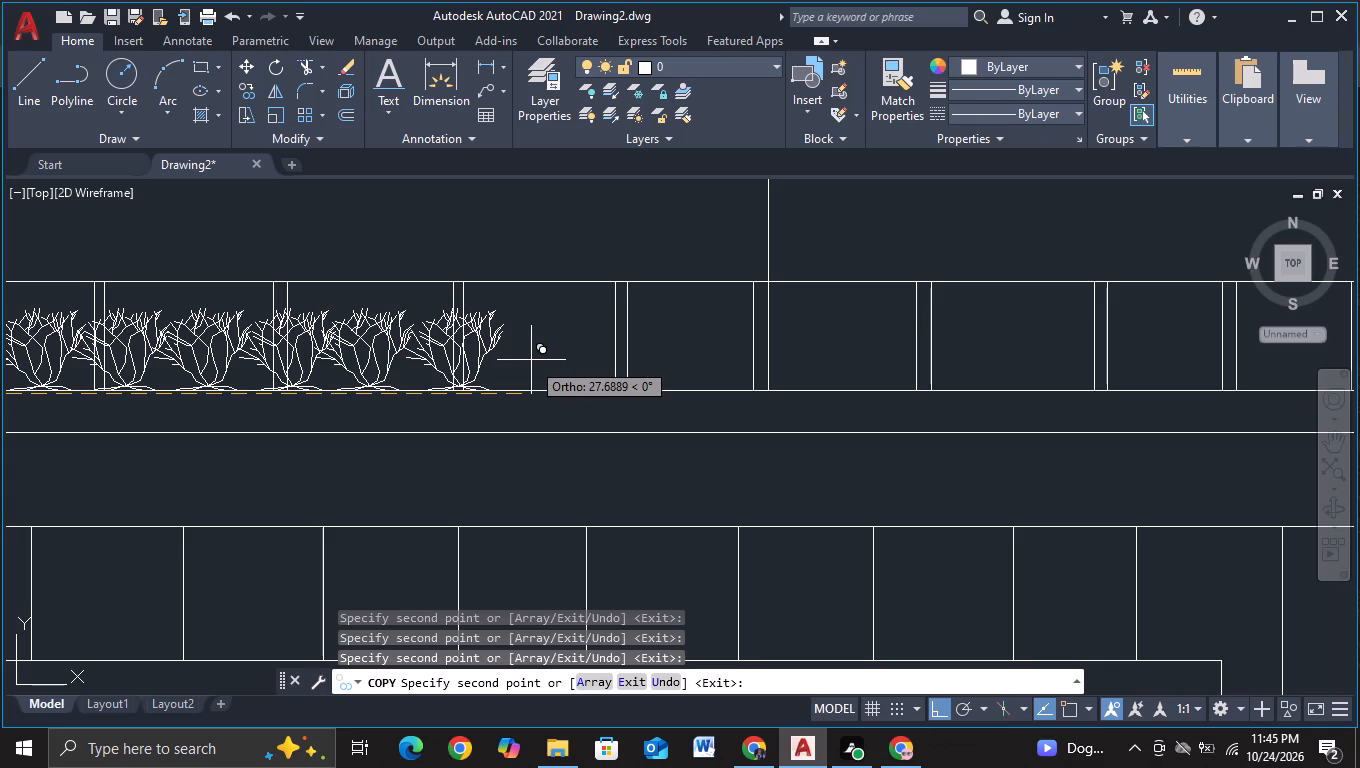
{"action": "left_click", "coordinate": [528, 359]}
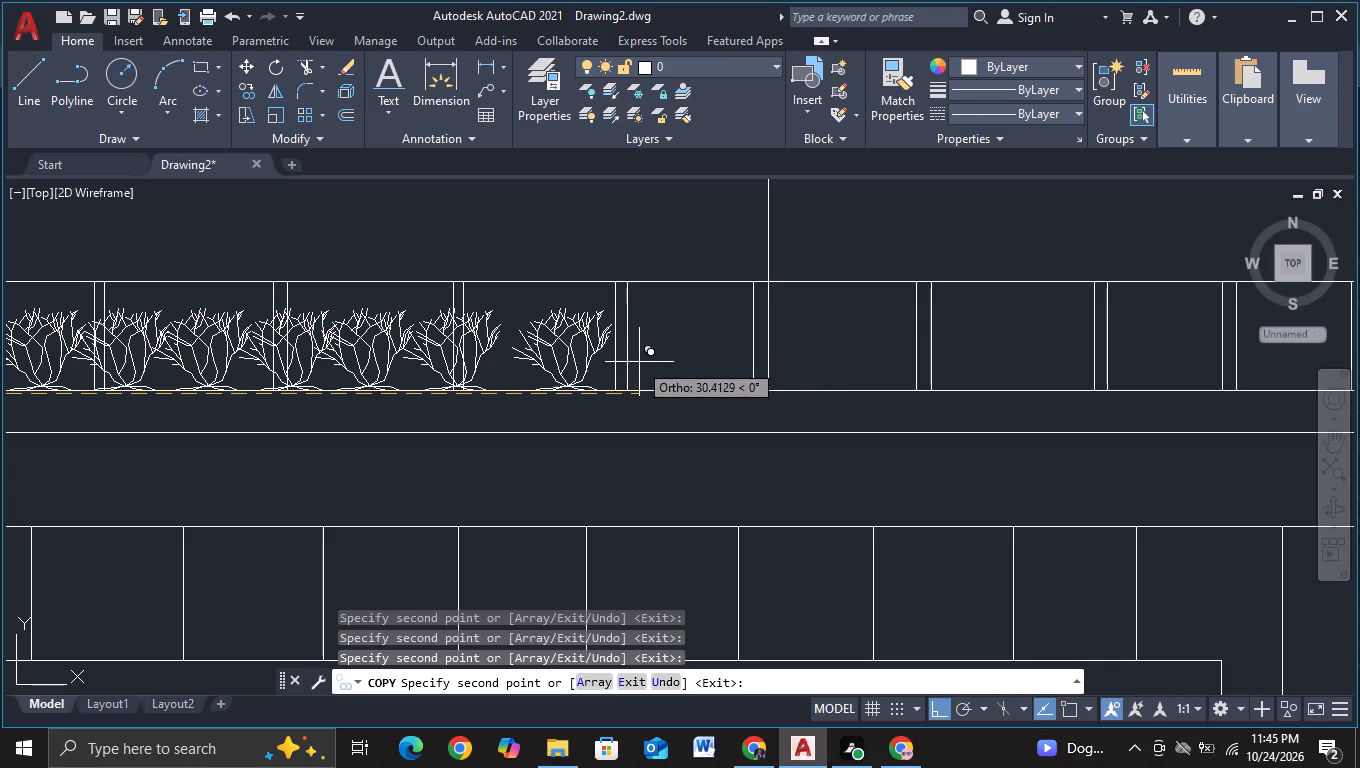
{"action": "left_click", "coordinate": [613, 361]}
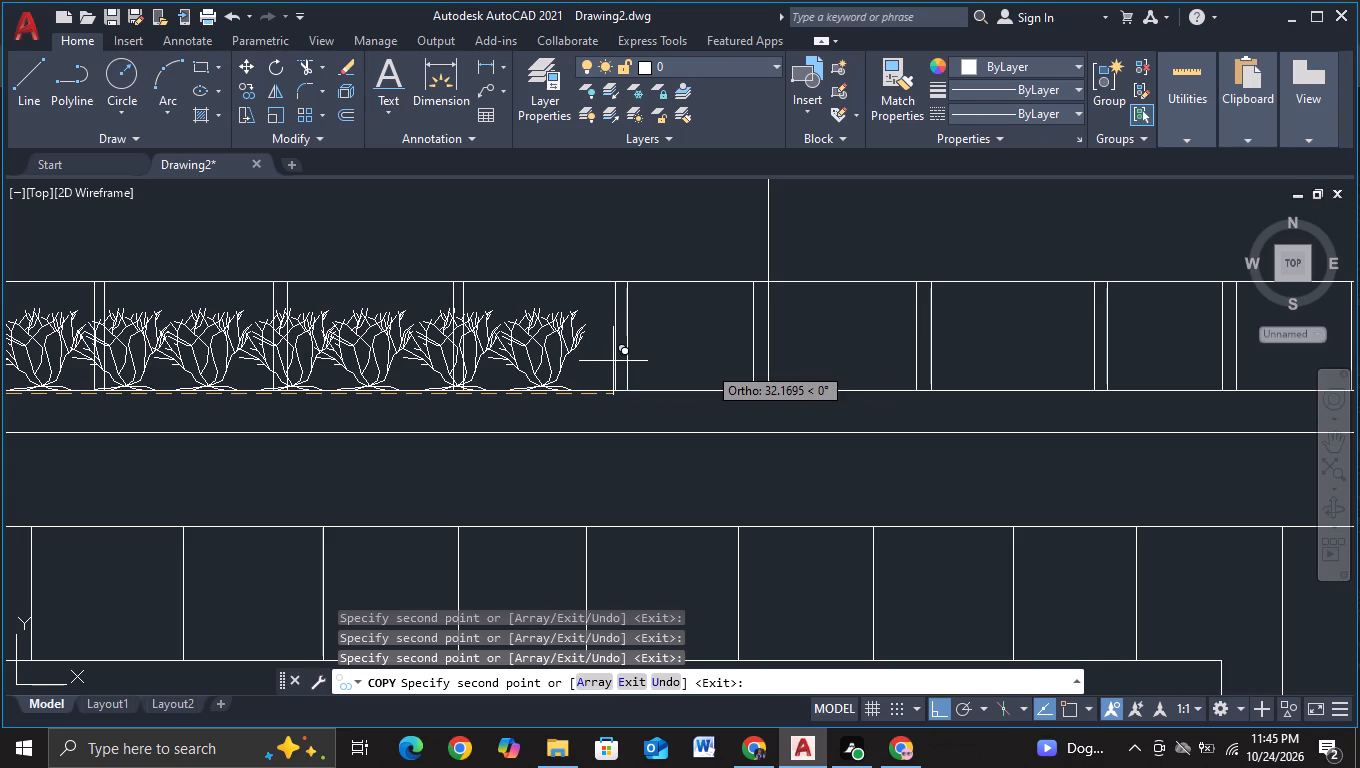
{"action": "left_click", "coordinate": [696, 362]}
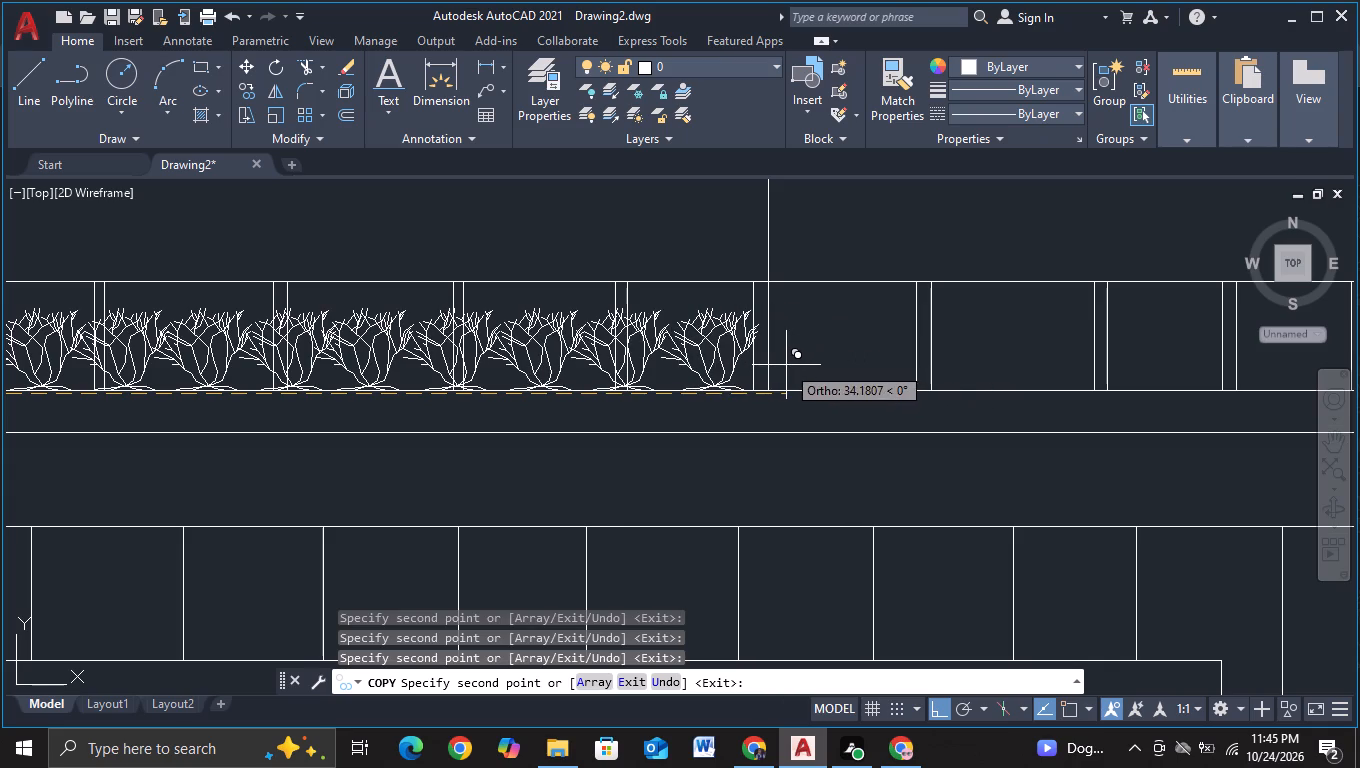
{"action": "left_click", "coordinate": [786, 365]}
{"action": "left_click", "coordinate": [860, 367]}
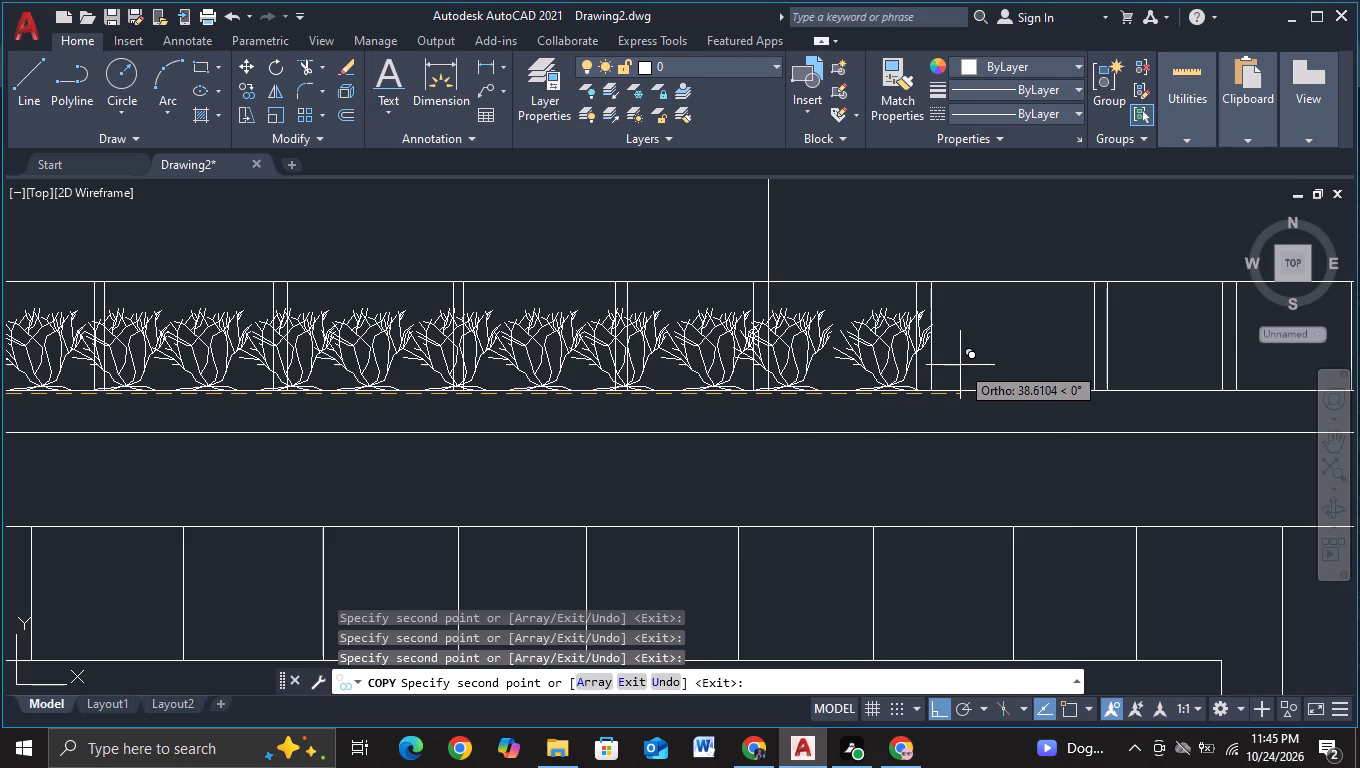
{"action": "left_click", "coordinate": [945, 364]}
{"action": "left_click", "coordinate": [1023, 368]}
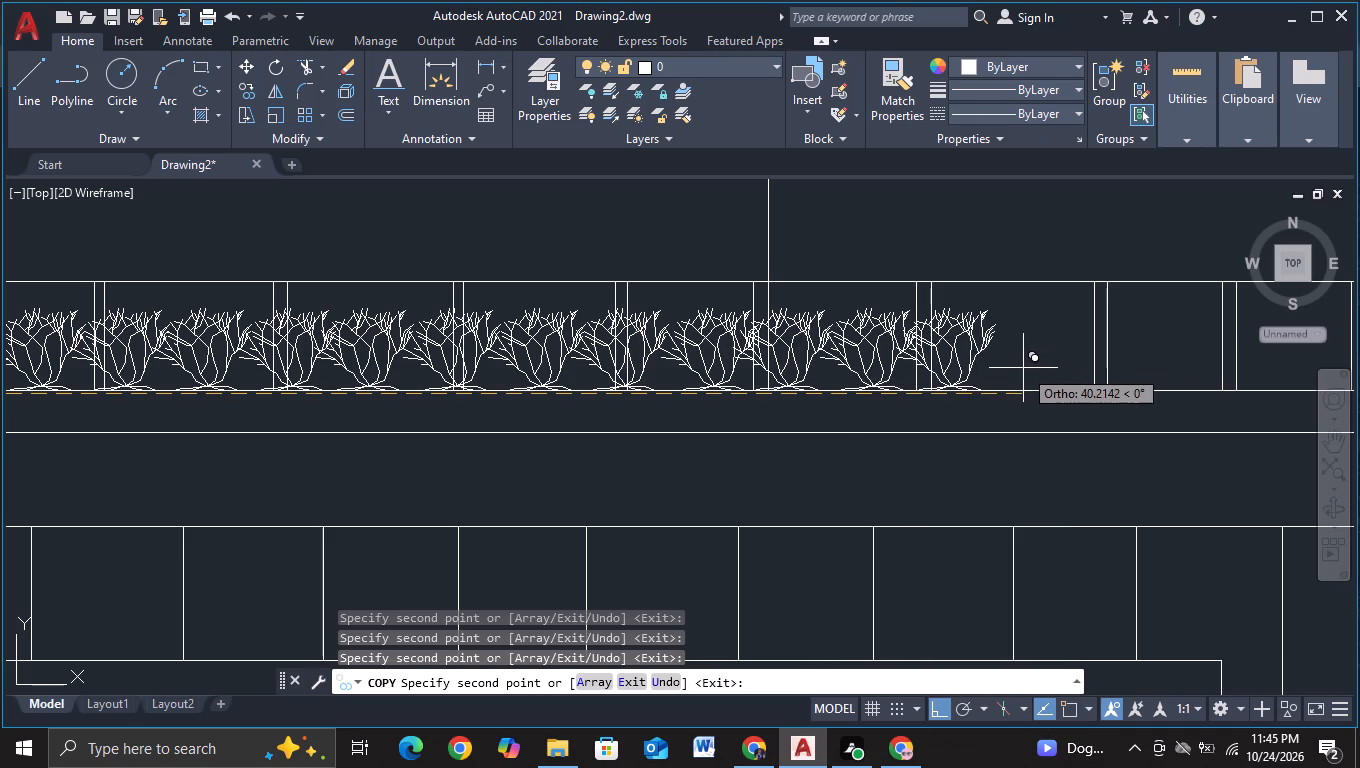
Complete the terrace row with four more shrub copies, the last about 49 units from the original beside the adjoining wall, and end the copying.
{"action": "middle_click_drag", "start_coordinate": [1046, 372], "coordinate": [710, 372]}
{"action": "left_click", "coordinate": [779, 368]}
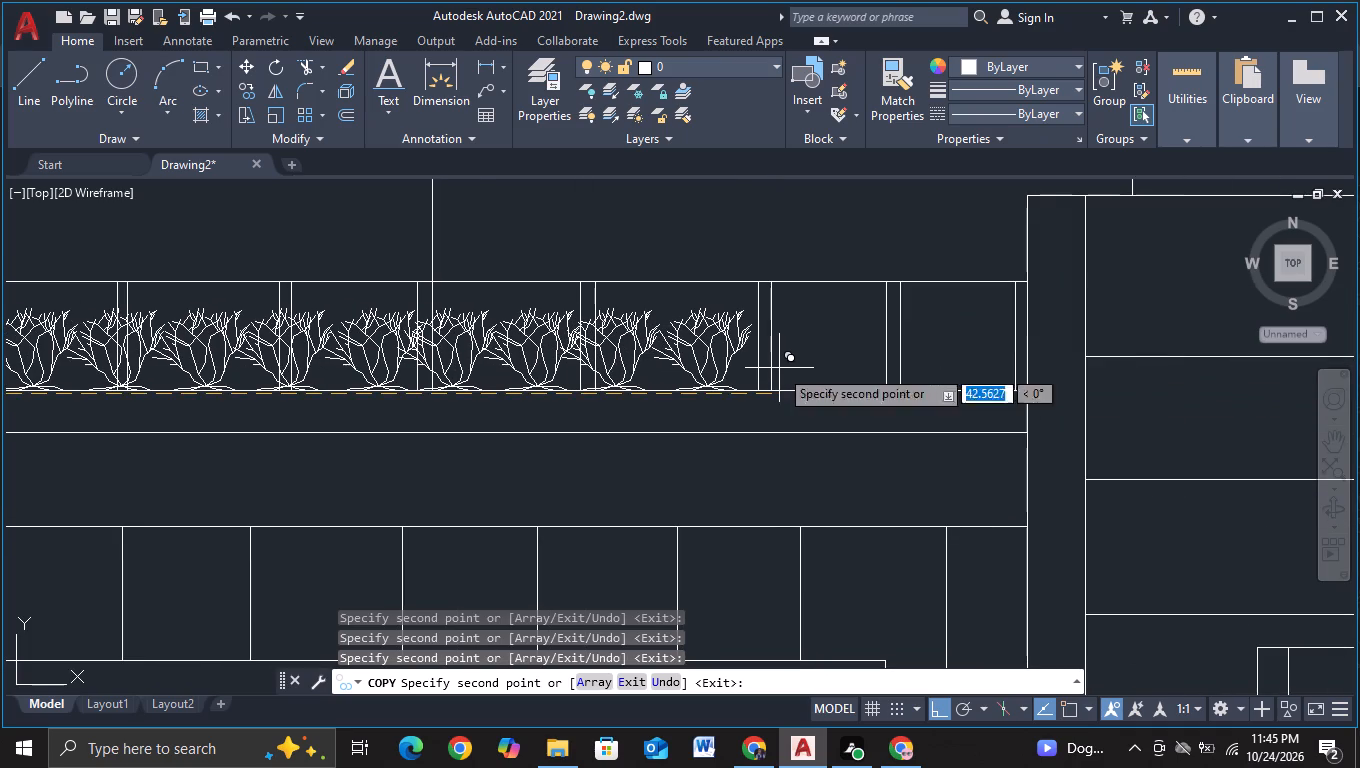
{"action": "left_click", "coordinate": [868, 362]}
{"action": "left_click", "coordinate": [955, 360]}
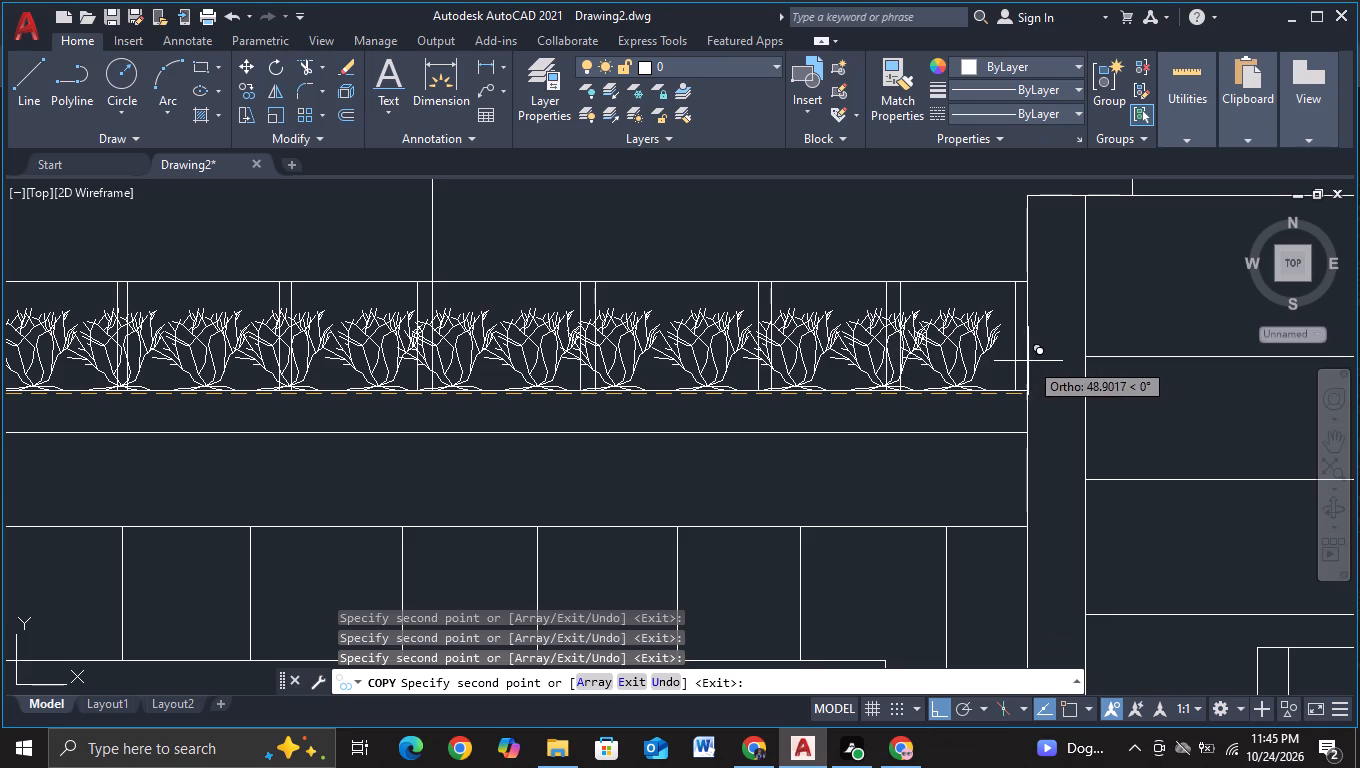
{"action": "left_click", "coordinate": [1033, 361]}
{"action": "key", "text": "Escape"}
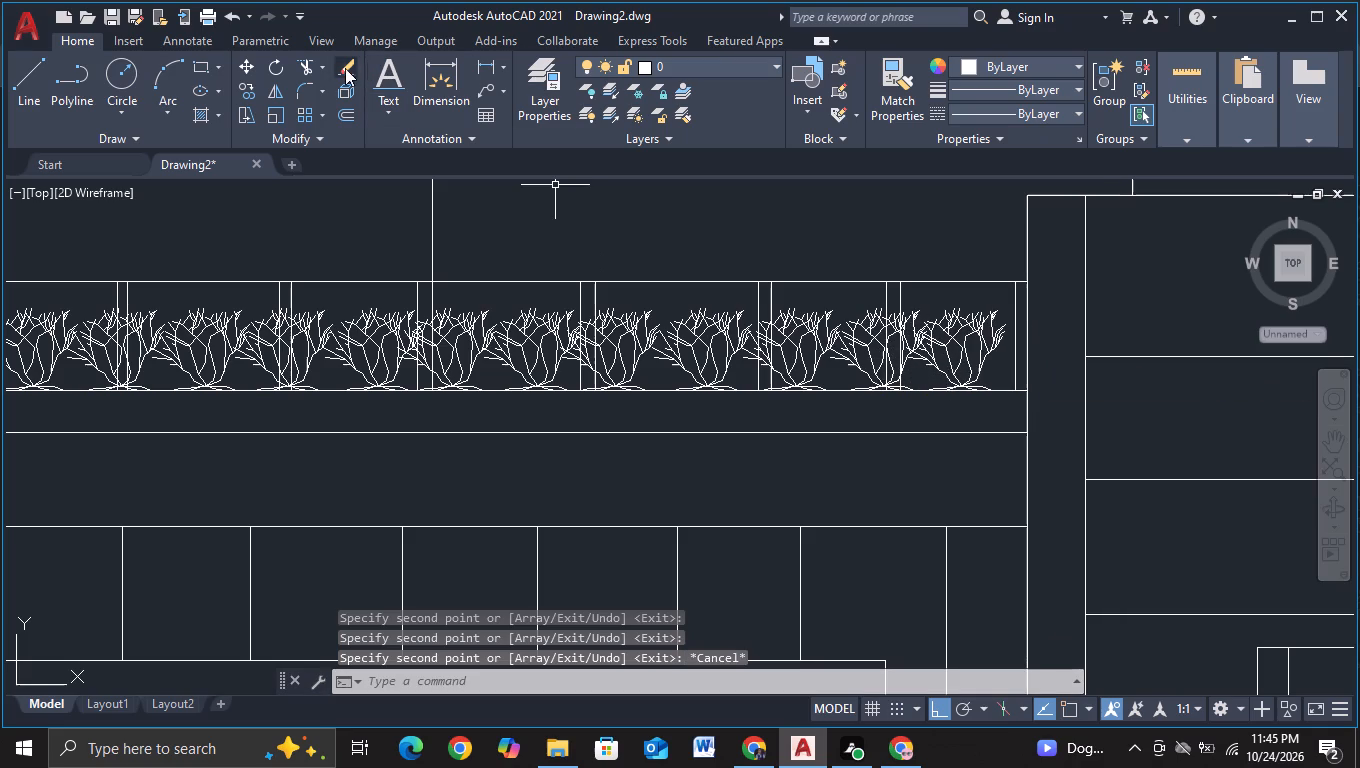
Start Trim and cut the railing post lines crossing the second-to-last shrub beside the adjoining wall, including segments at its base.
{"action": "left_click", "coordinate": [298, 63]}
{"action": "scroll", "coordinate": [348, 231], "scroll_direction": "down", "scroll_amount": 1}
{"action": "middle_click_drag", "start_coordinate": [293, 237], "coordinate": [418, 245]}
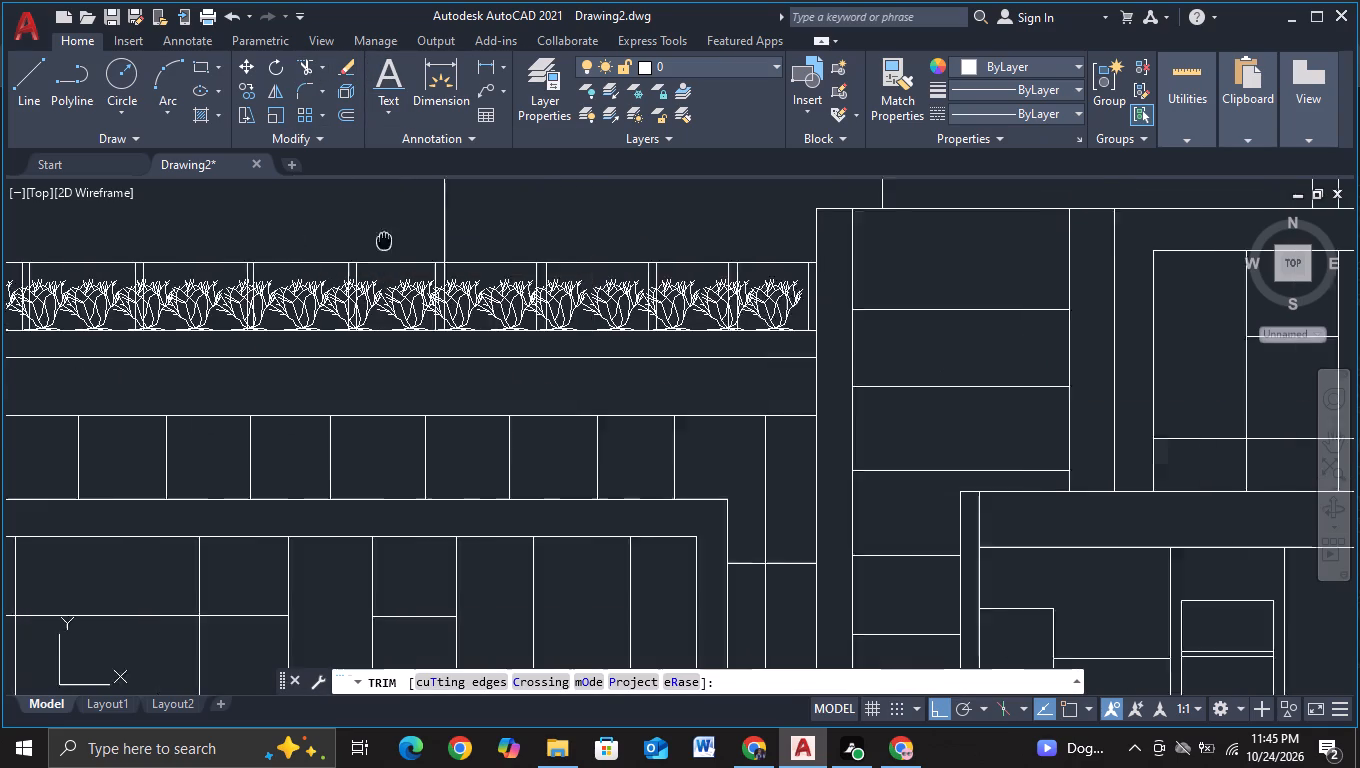
{"action": "middle_click_drag", "start_coordinate": [418, 245], "coordinate": [438, 246]}
{"action": "scroll", "coordinate": [452, 263], "scroll_direction": "up", "scroll_amount": 2}
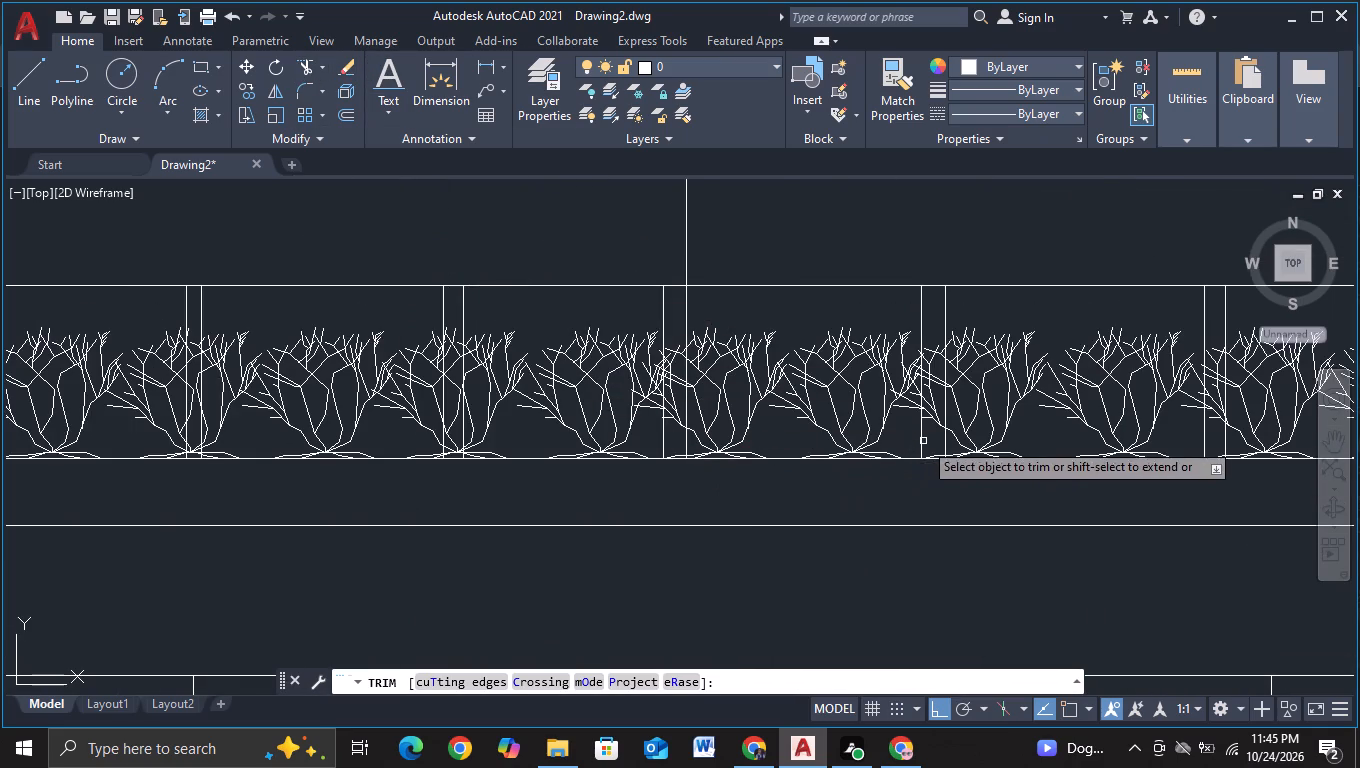
{"action": "scroll", "coordinate": [988, 422], "scroll_direction": "down", "scroll_amount": 1}
{"action": "middle_click_drag", "start_coordinate": [1109, 479], "coordinate": [519, 472]}
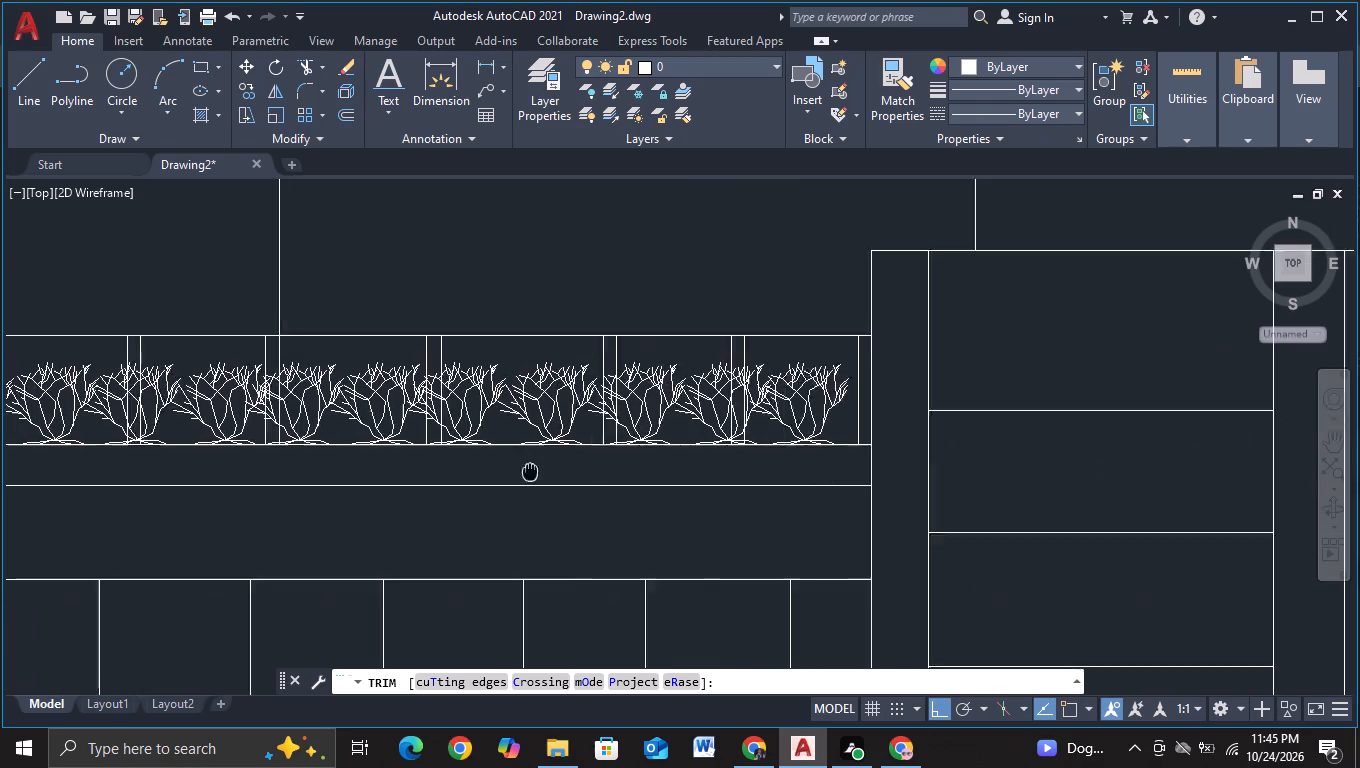
{"action": "middle_click_drag", "start_coordinate": [519, 472], "coordinate": [517, 471]}
{"action": "scroll", "coordinate": [617, 438], "scroll_direction": "up", "scroll_amount": 1}
{"action": "left_click", "coordinate": [673, 410]}
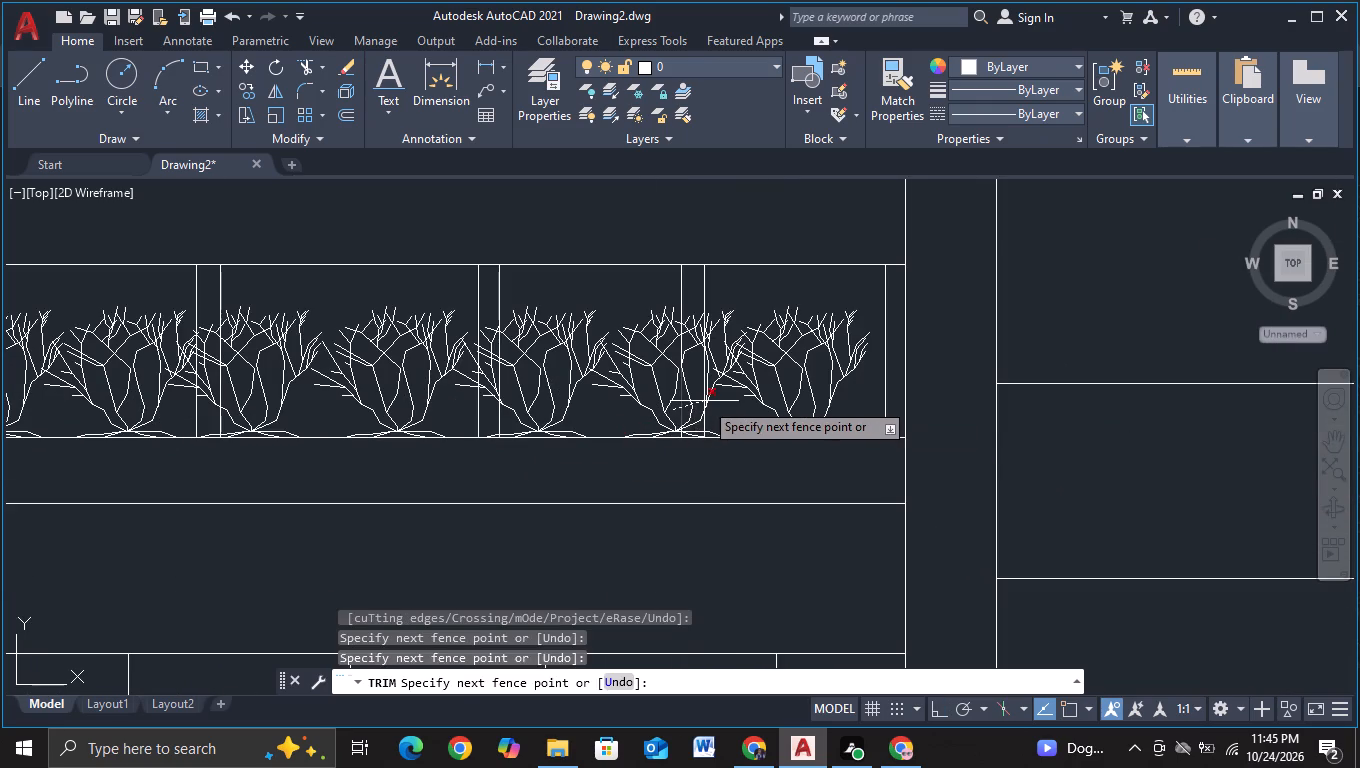
{"action": "left_click", "coordinate": [704, 401]}
{"action": "scroll", "coordinate": [676, 435], "scroll_direction": "up", "scroll_amount": 1}
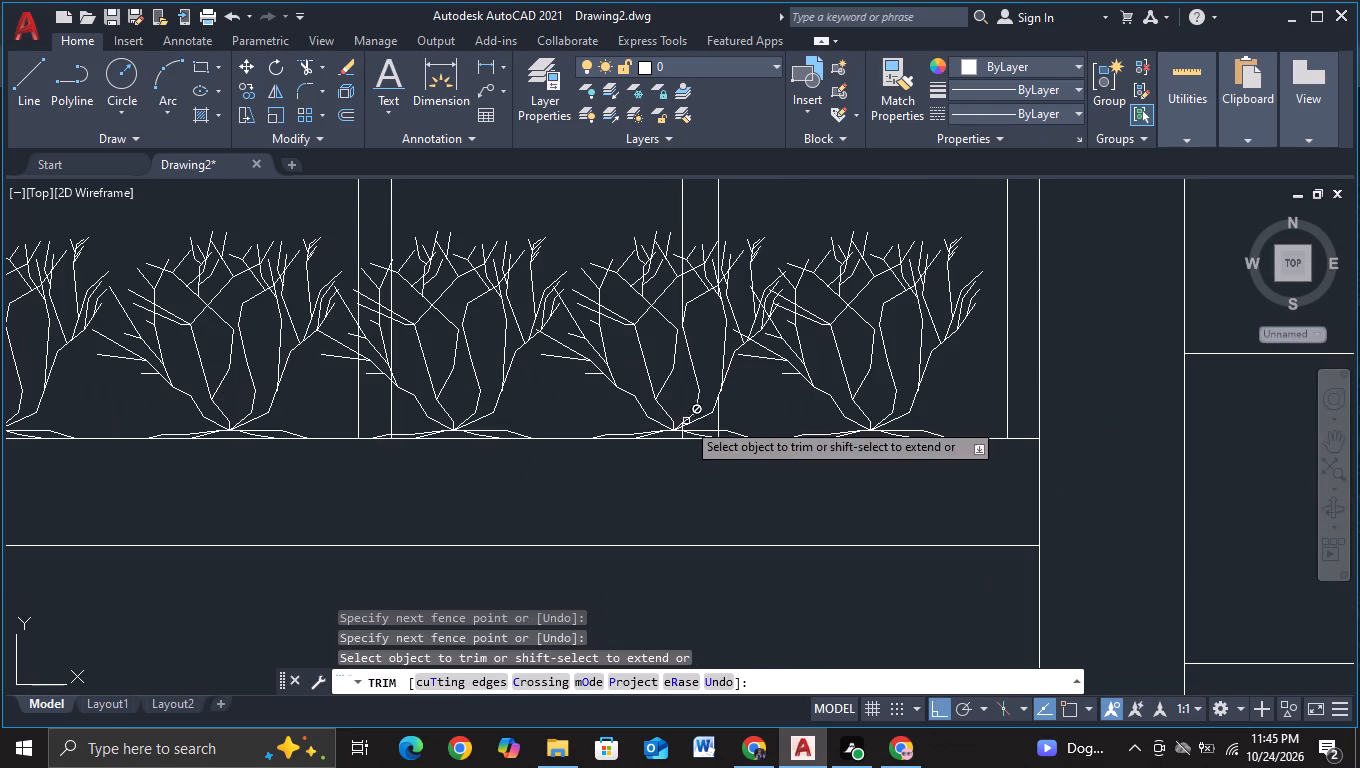
{"action": "scroll", "coordinate": [682, 433], "scroll_direction": "up", "scroll_amount": 2}
{"action": "left_click", "coordinate": [667, 440]}
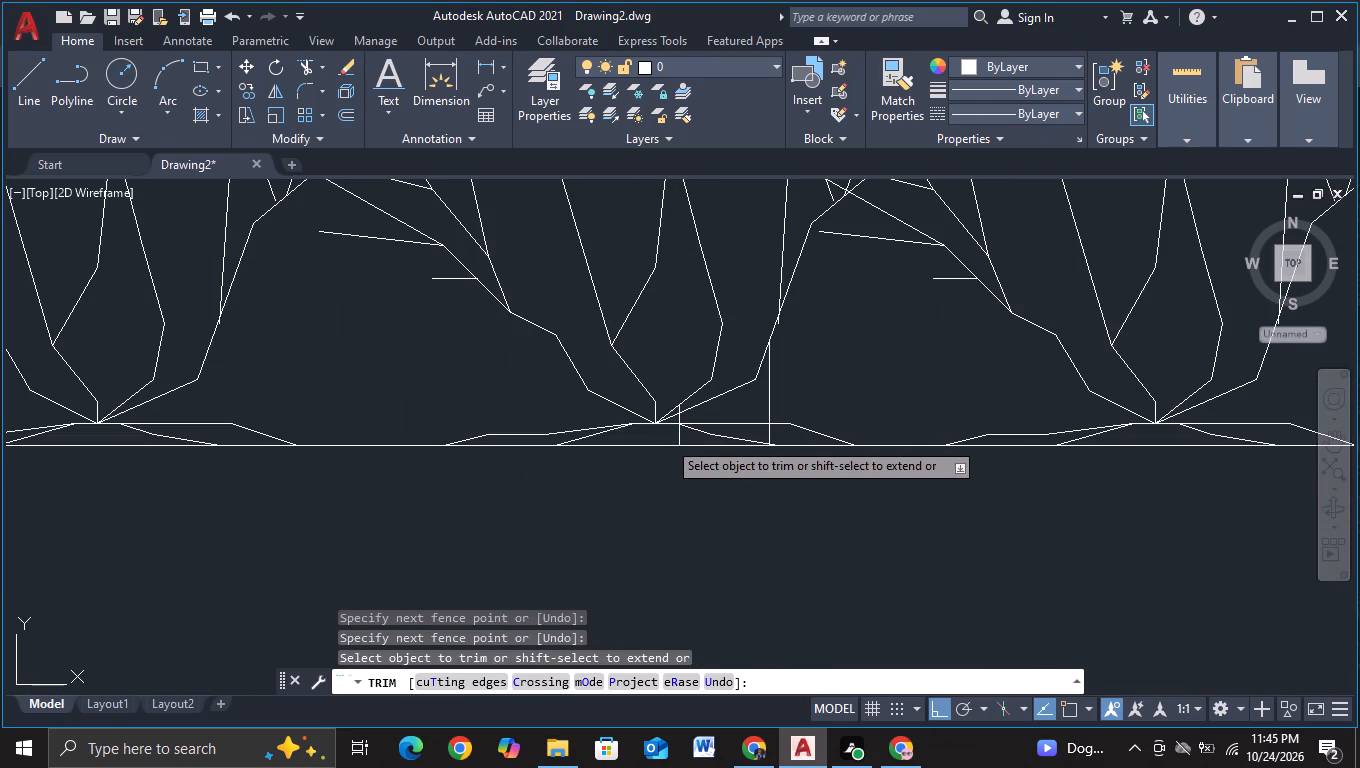
{"action": "left_click", "coordinate": [686, 440]}
{"action": "scroll", "coordinate": [687, 437], "scroll_direction": "down", "scroll_amount": 2}
{"action": "scroll", "coordinate": [601, 474], "scroll_direction": "down", "scroll_amount": 2}
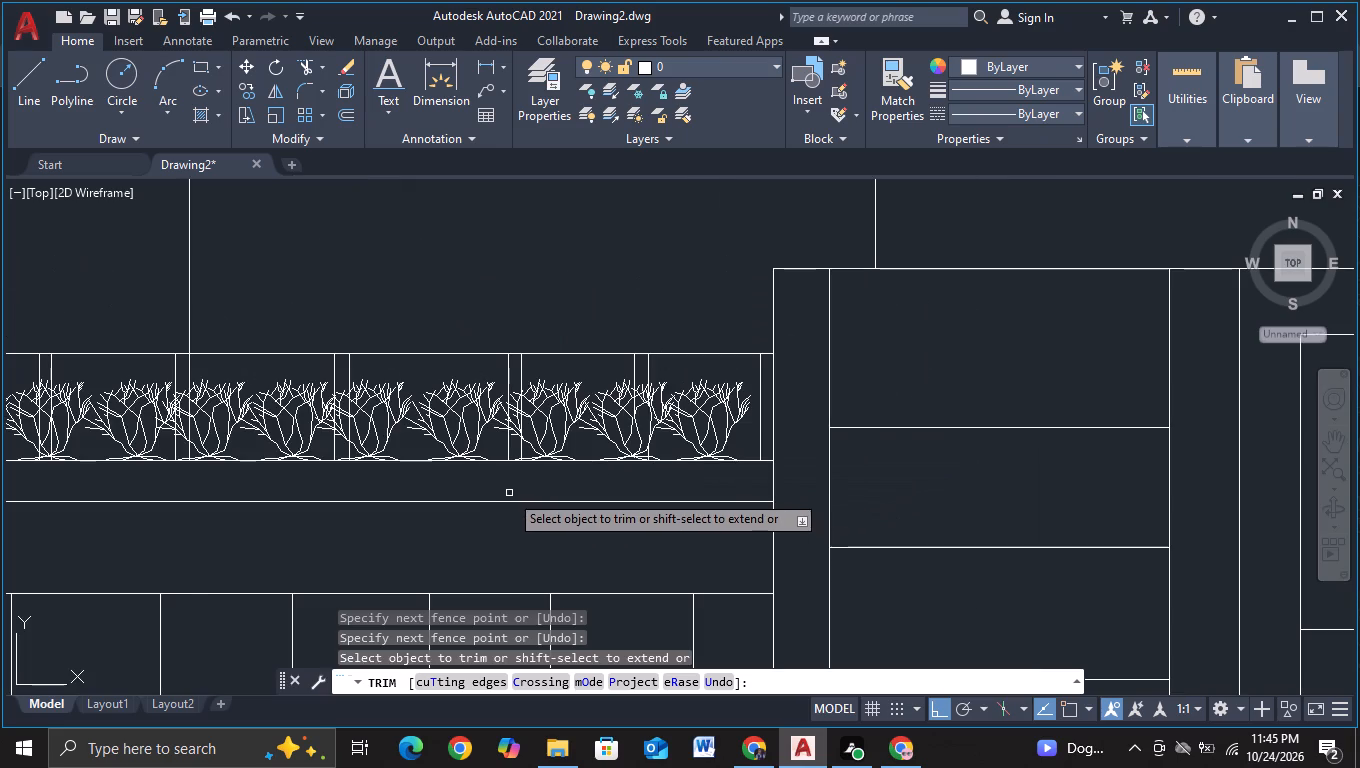
Trim the lower segments of the post pair just left of the long vertical wall line where they cross the shrub's trunk and base.
{"action": "middle_click_drag", "start_coordinate": [509, 493], "coordinate": [901, 488]}
{"action": "middle_click_drag", "start_coordinate": [636, 463], "coordinate": [833, 464]}
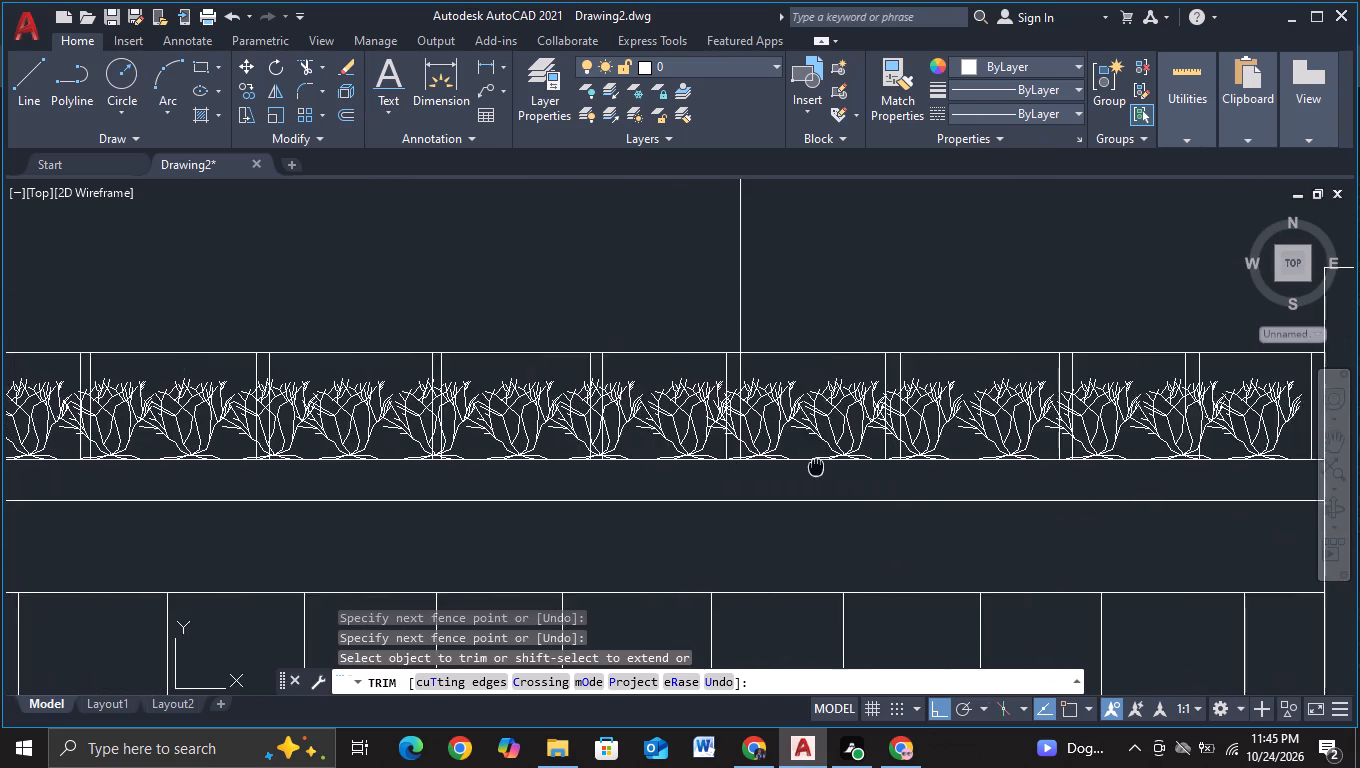
{"action": "middle_click_drag", "start_coordinate": [833, 464], "coordinate": [915, 459]}
{"action": "scroll", "coordinate": [692, 437], "scroll_direction": "up", "scroll_amount": 2}
{"action": "left_click", "coordinate": [721, 407]}
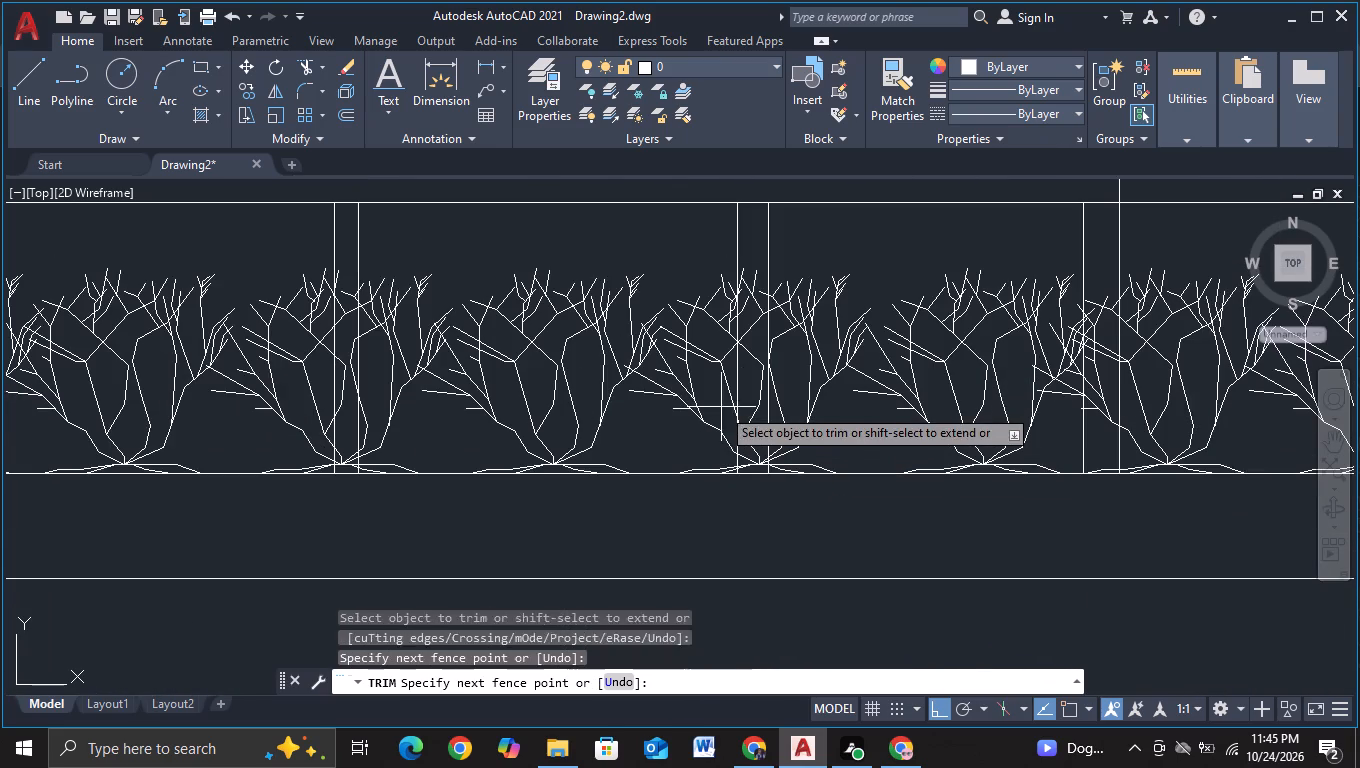
{"action": "left_click", "coordinate": [773, 403]}
{"action": "left_click", "coordinate": [733, 442]}
{"action": "left_click", "coordinate": [770, 435]}
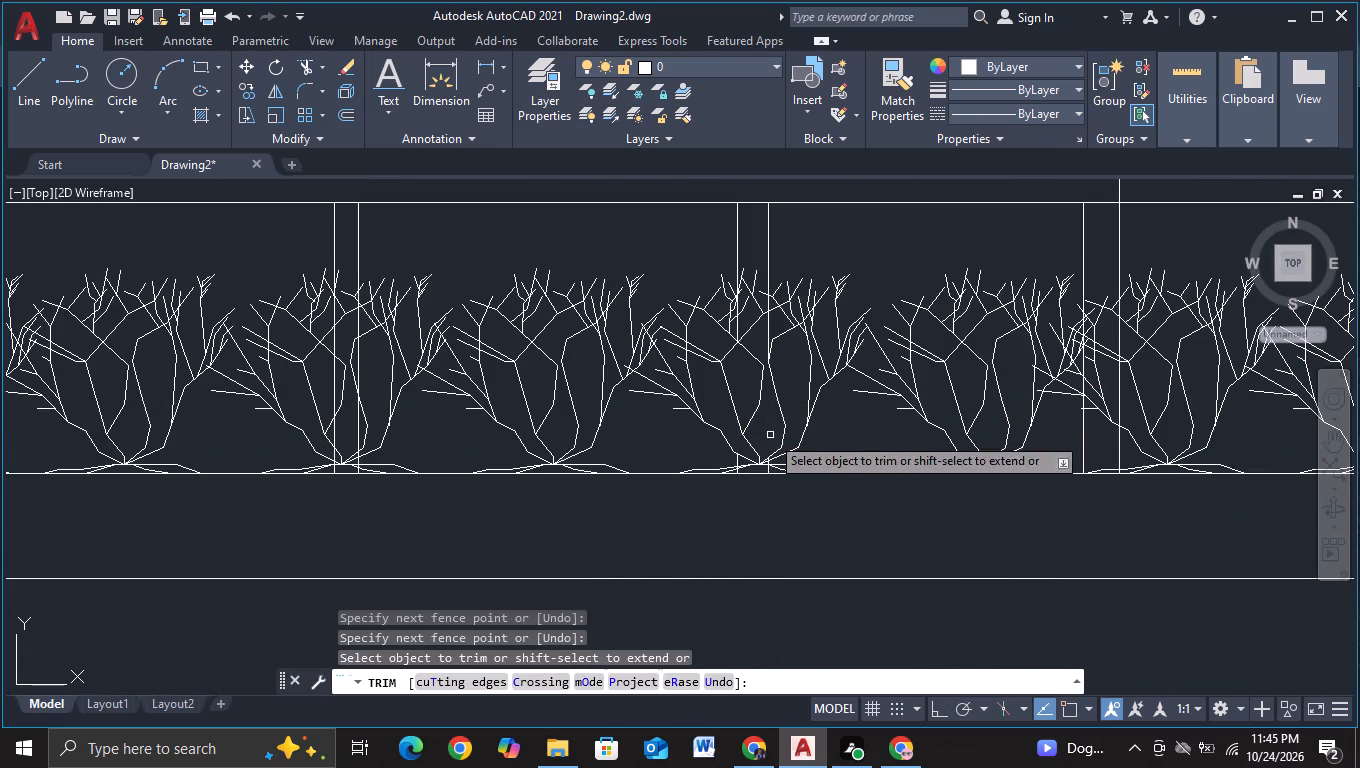
{"action": "scroll", "coordinate": [736, 471], "scroll_direction": "up", "scroll_amount": 2}
{"action": "left_click_drag", "start_coordinate": [694, 441], "coordinate": [732, 449]}
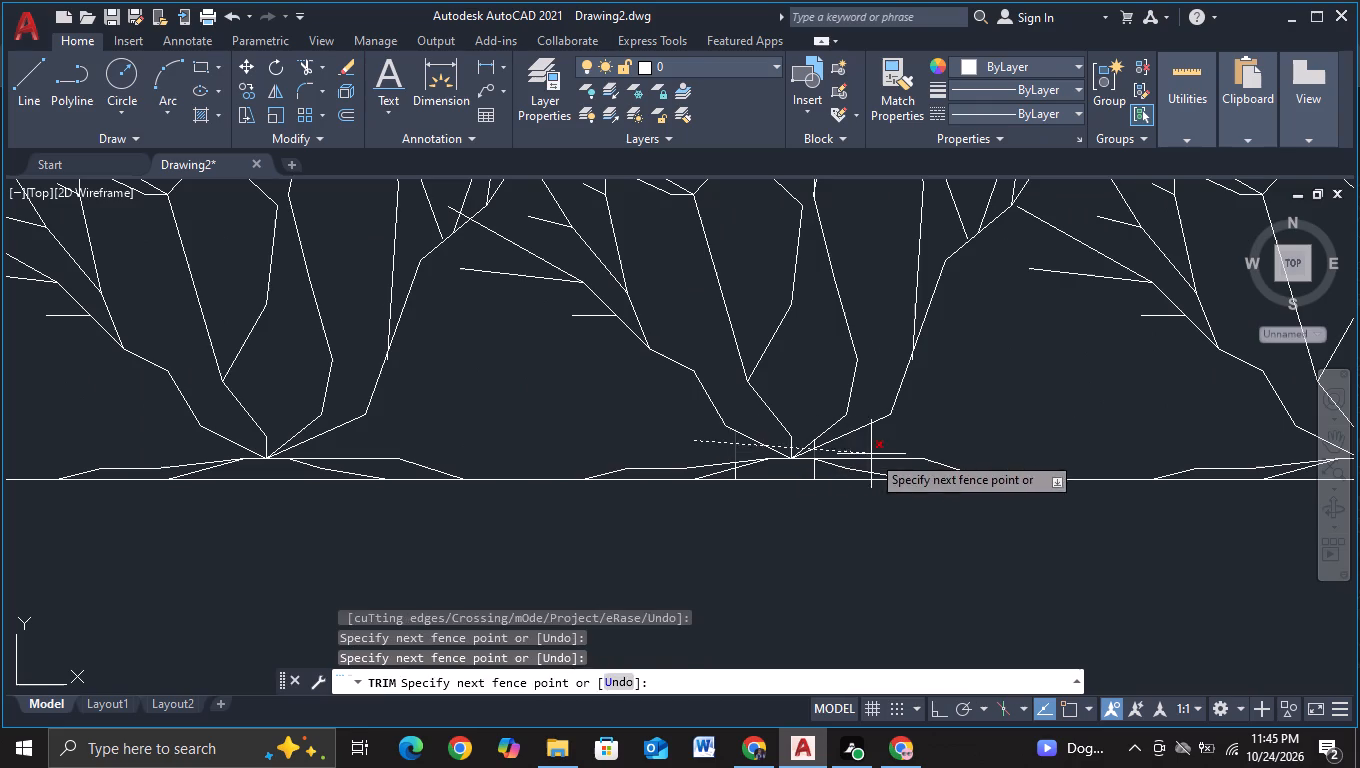
{"action": "left_click", "coordinate": [871, 454]}
{"action": "scroll", "coordinate": [826, 443], "scroll_direction": "down", "scroll_amount": 2}
{"action": "scroll", "coordinate": [825, 454], "scroll_direction": "up", "scroll_amount": 2}
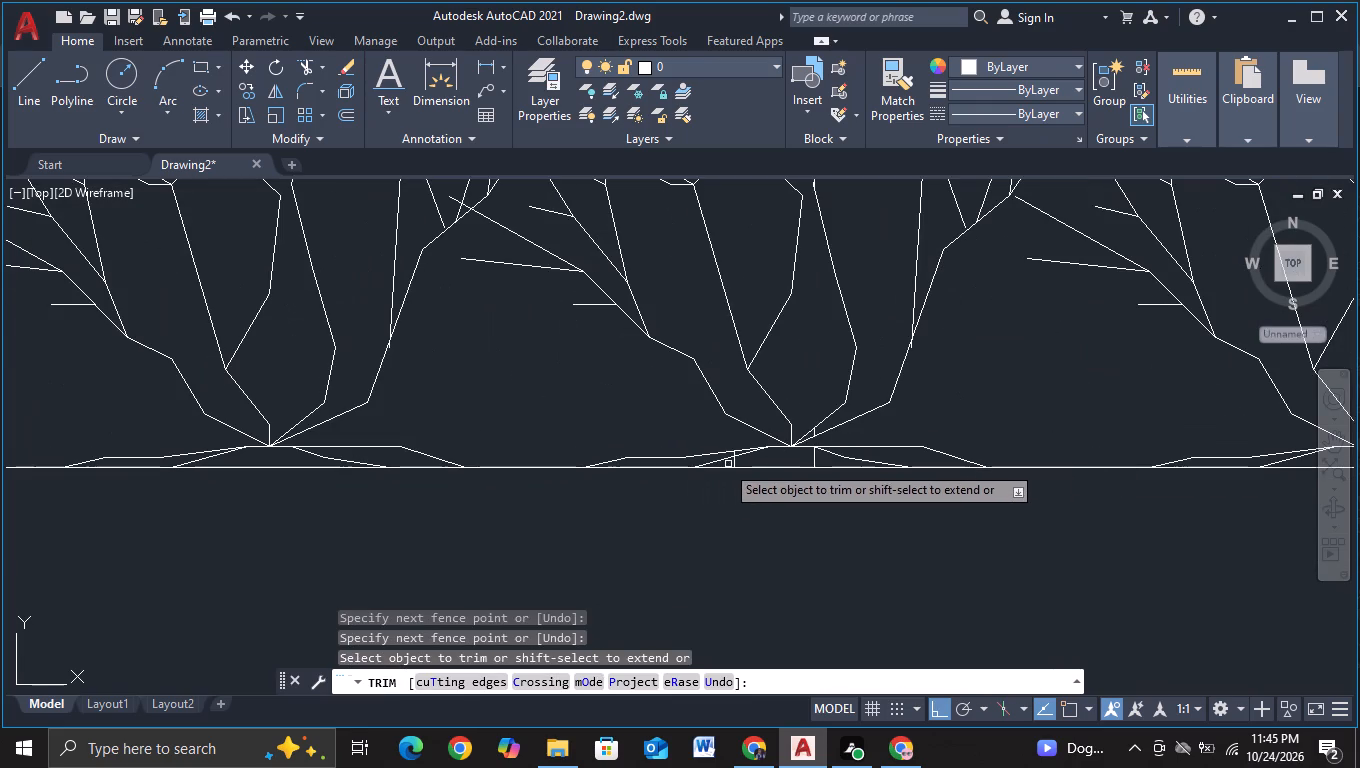
{"action": "left_click", "coordinate": [732, 465]}
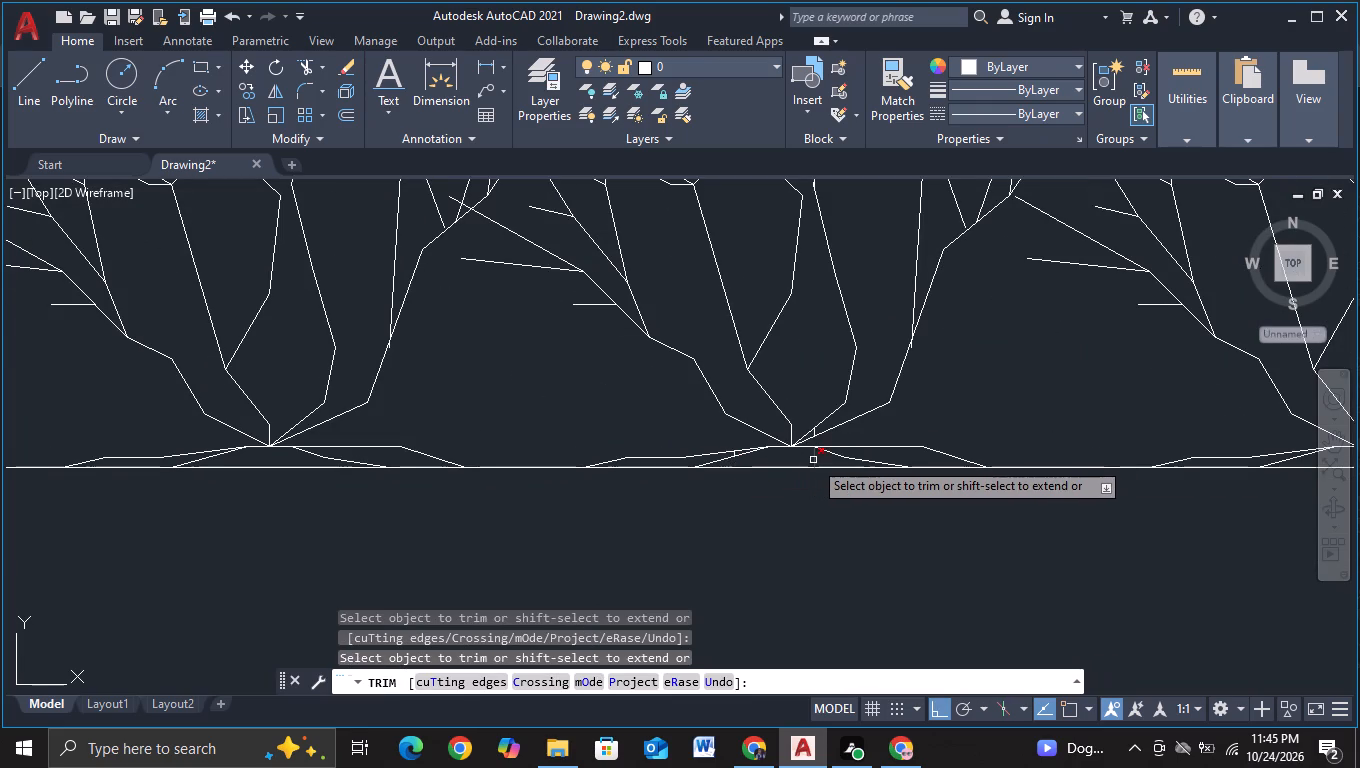
{"action": "left_click", "coordinate": [813, 460]}
Trim the remaining segments of that same post pair where they cross the shrub's upper branches.
{"action": "scroll", "coordinate": [809, 463], "scroll_direction": "down", "scroll_amount": 2}
{"action": "scroll", "coordinate": [711, 499], "scroll_direction": "down", "scroll_amount": 2}
{"action": "scroll", "coordinate": [785, 426], "scroll_direction": "up", "scroll_amount": 2}
{"action": "left_click", "coordinate": [657, 436]}
{"action": "left_click", "coordinate": [702, 433]}
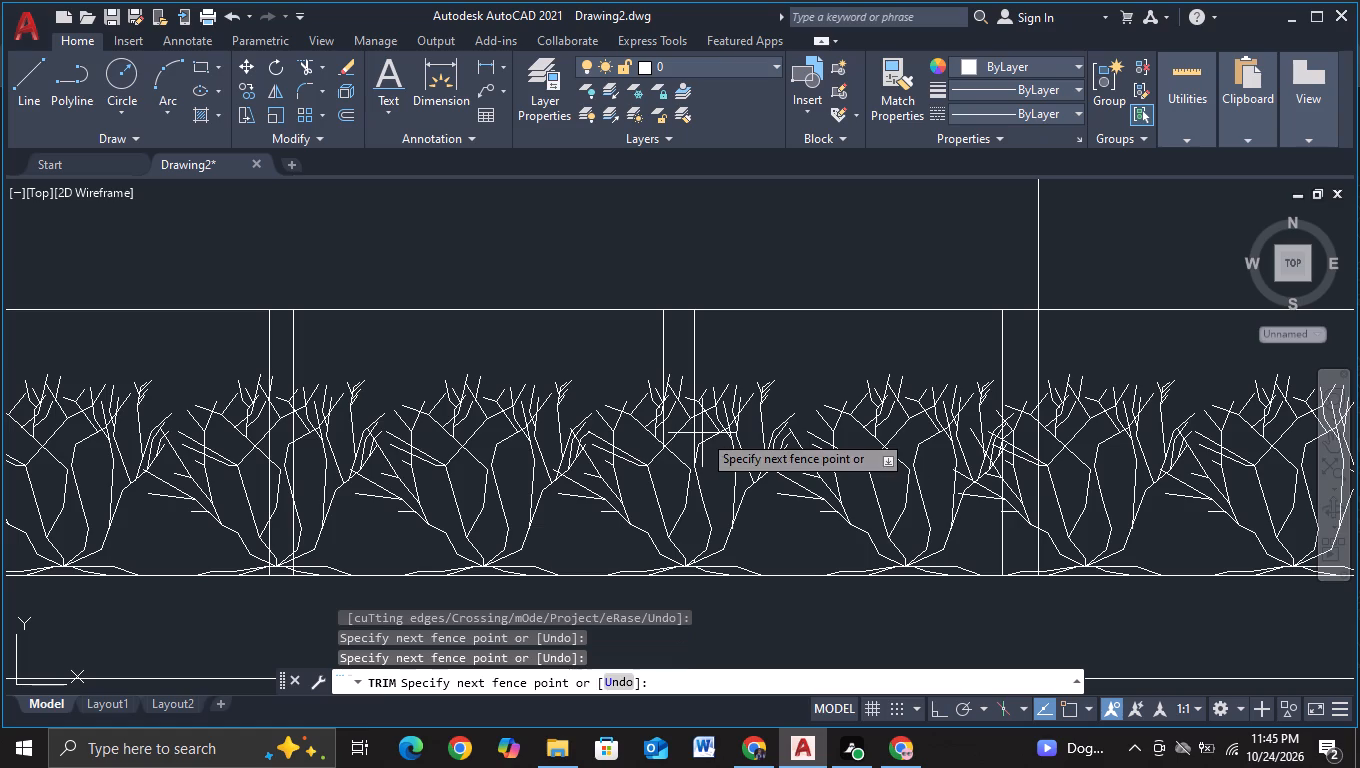
{"action": "left_click", "coordinate": [654, 435]}
Trim the second post pair left of the long vertical wall line where it crosses the shrub's middle branches.
{"action": "scroll", "coordinate": [652, 449], "scroll_direction": "down", "scroll_amount": 2}
{"action": "scroll", "coordinate": [485, 471], "scroll_direction": "up", "scroll_amount": 3}
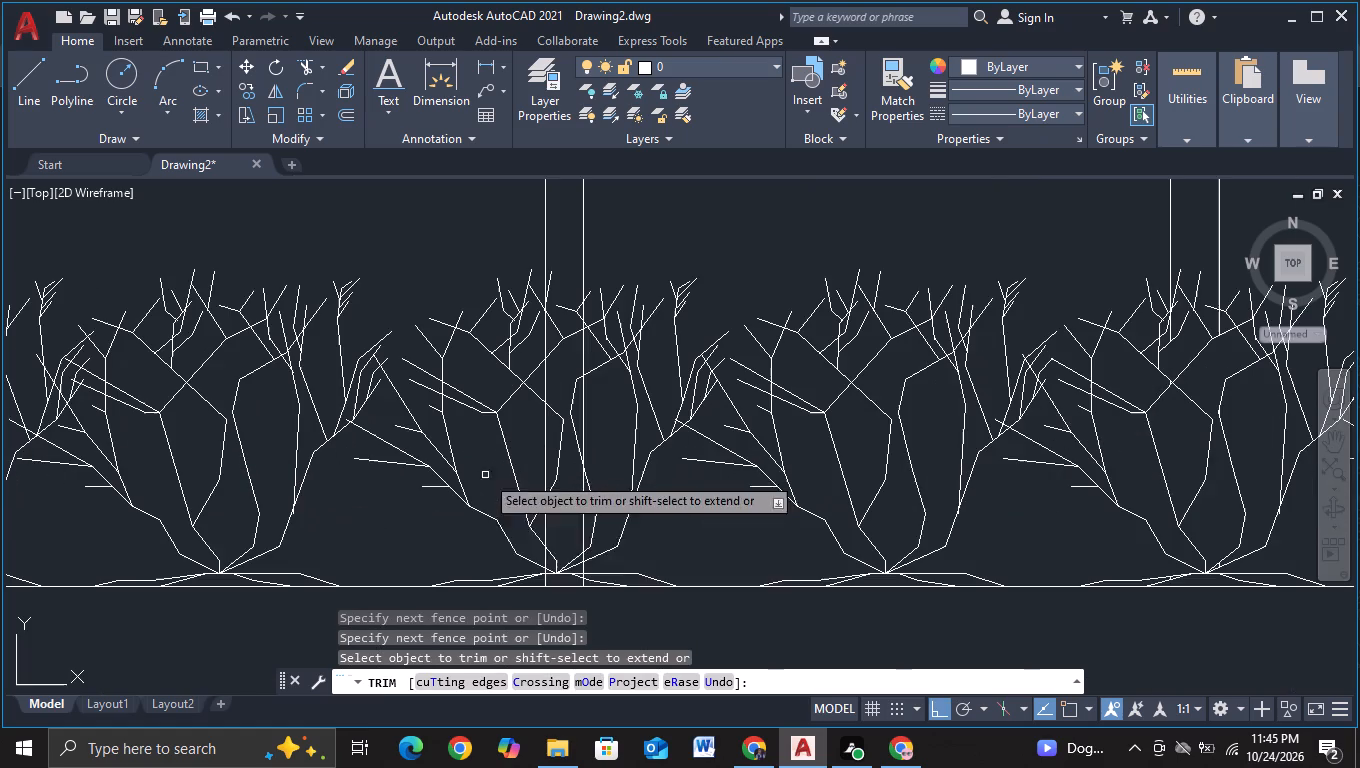
{"action": "left_click", "coordinate": [521, 542]}
{"action": "left_click", "coordinate": [616, 489]}
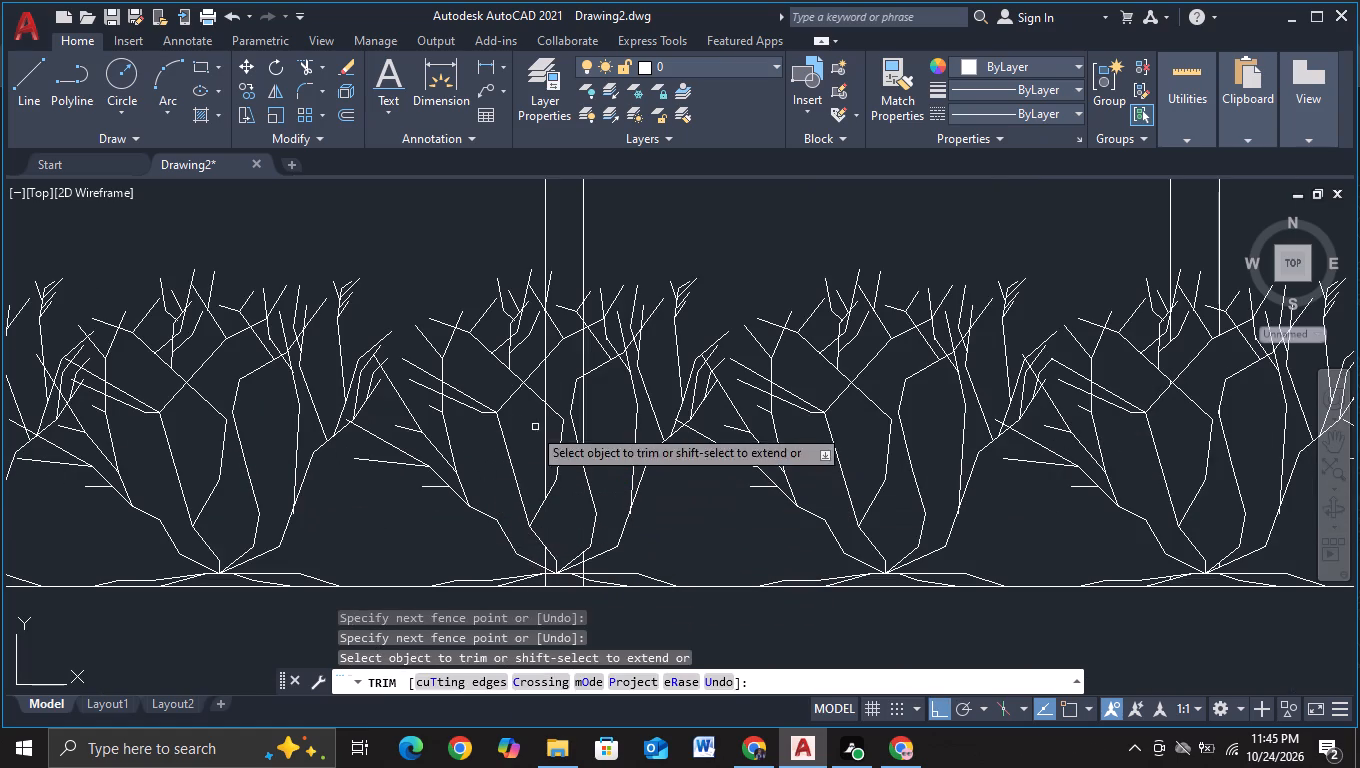
{"action": "left_click", "coordinate": [509, 421]}
{"action": "left_click", "coordinate": [610, 368]}
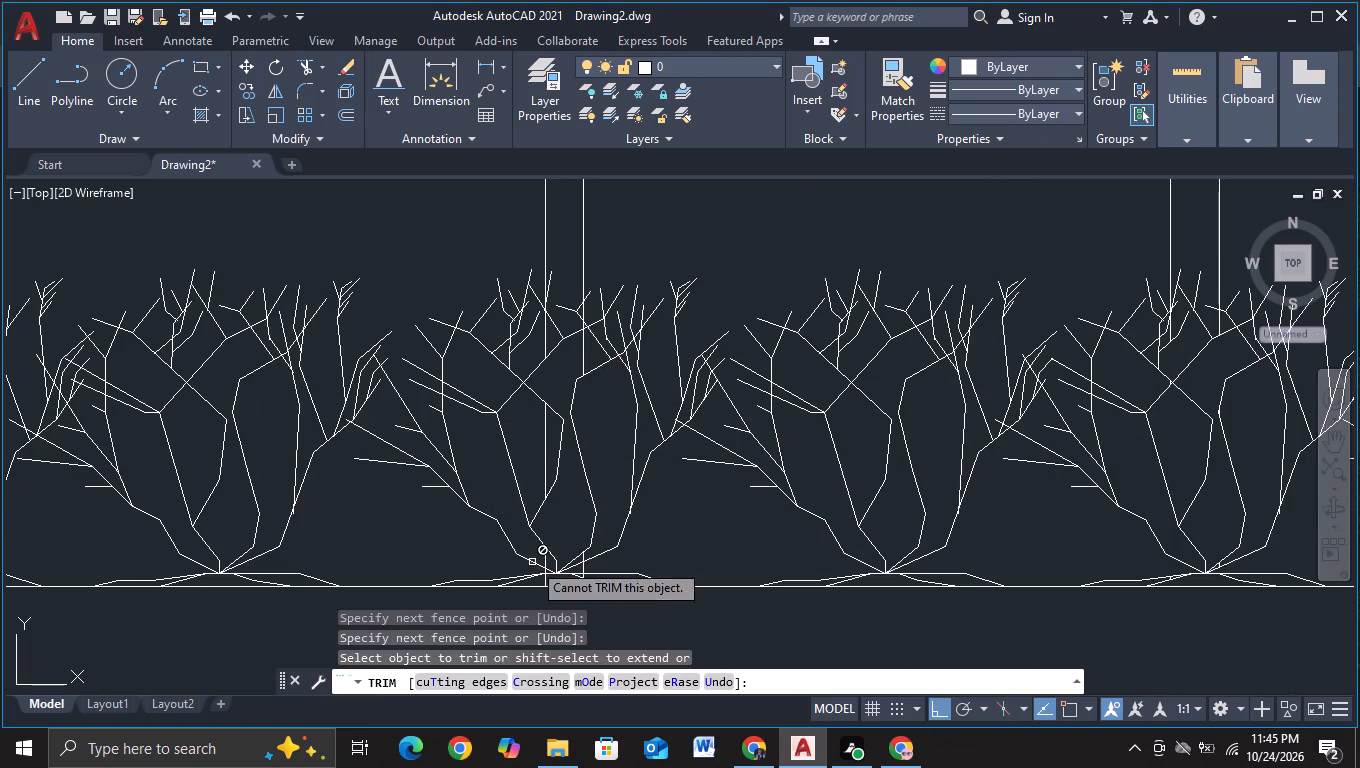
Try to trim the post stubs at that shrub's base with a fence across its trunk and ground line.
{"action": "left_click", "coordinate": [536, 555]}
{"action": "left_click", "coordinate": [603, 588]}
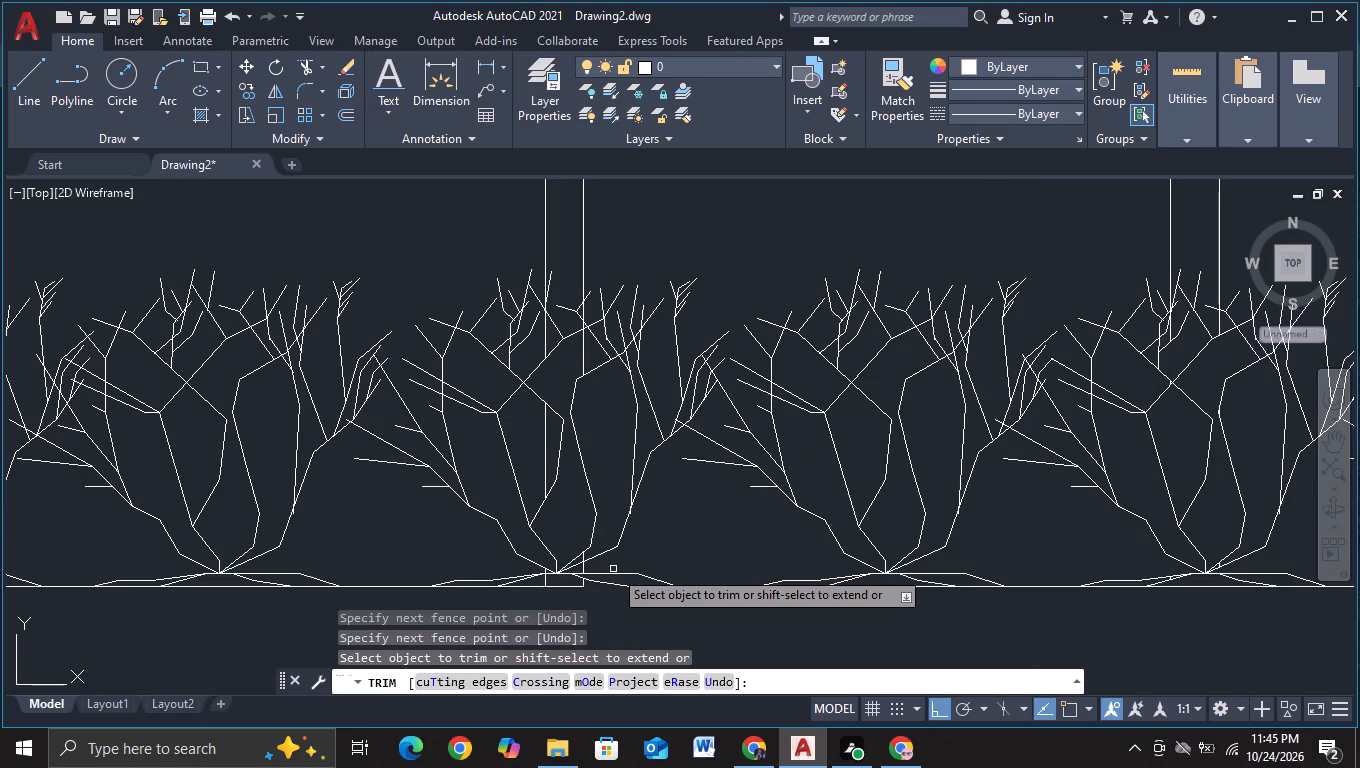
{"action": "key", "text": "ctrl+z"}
Trim the second post pair's stubs at the shrub's base, between the ground line and the lower trunk.
{"action": "middle_click_drag", "start_coordinate": [657, 532], "coordinate": [678, 387]}
{"action": "scroll", "coordinate": [556, 453], "scroll_direction": "up", "scroll_amount": 2}
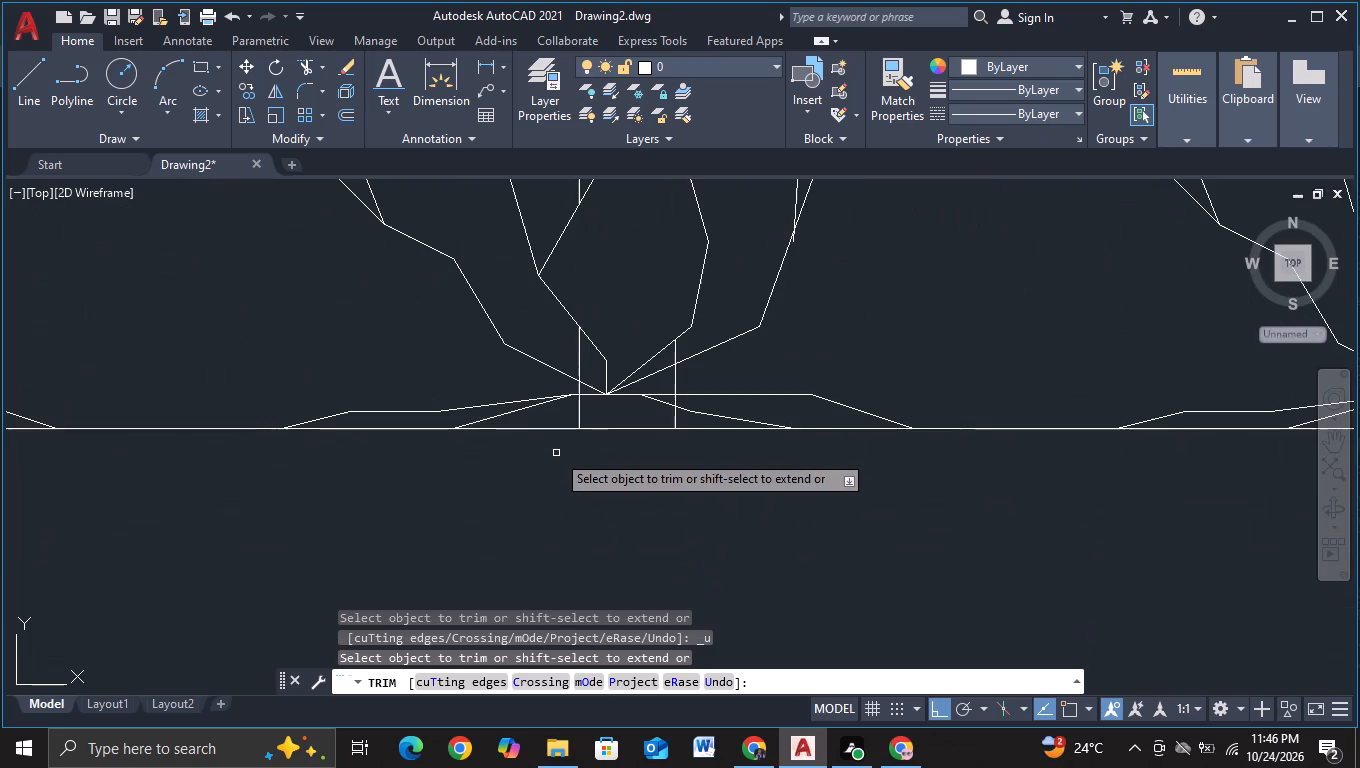
{"action": "left_click", "coordinate": [562, 411]}
{"action": "left_click", "coordinate": [682, 415]}
{"action": "left_click", "coordinate": [572, 355]}
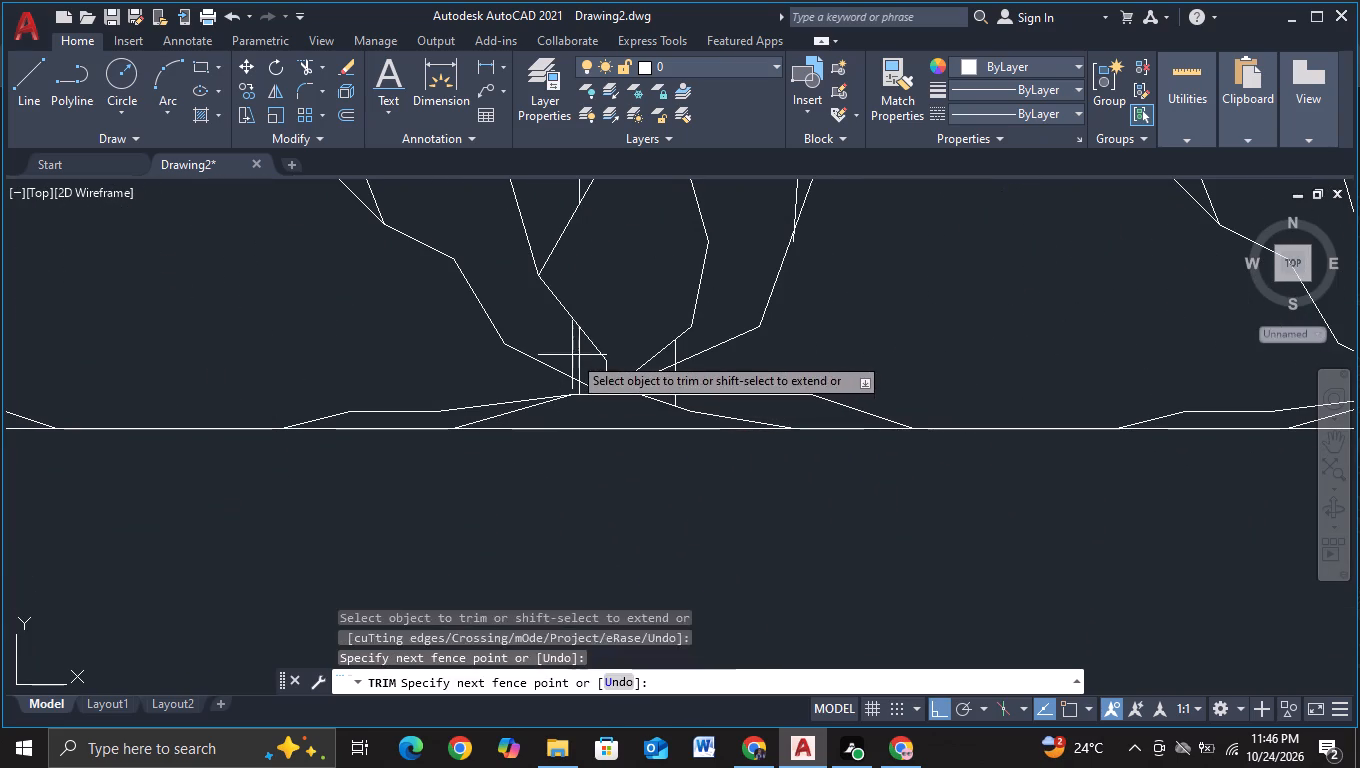
{"action": "left_click", "coordinate": [684, 365]}
{"action": "scroll", "coordinate": [660, 365], "scroll_direction": "down", "scroll_amount": 3}
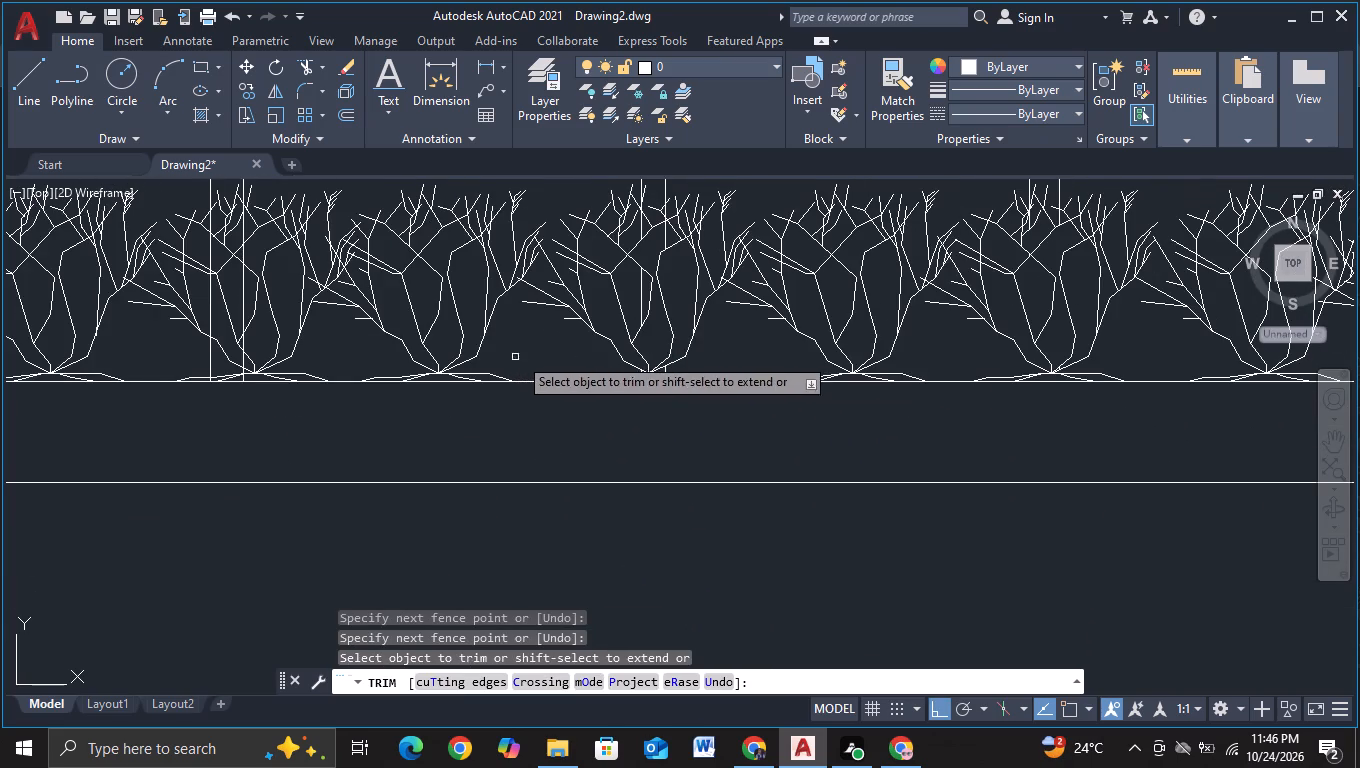
Trim the third post pair left of the long vertical wall line across the shrub's middle branches.
{"action": "middle_click_drag", "start_coordinate": [530, 351], "coordinate": [846, 357]}
{"action": "scroll", "coordinate": [547, 357], "scroll_direction": "up", "scroll_amount": 2}
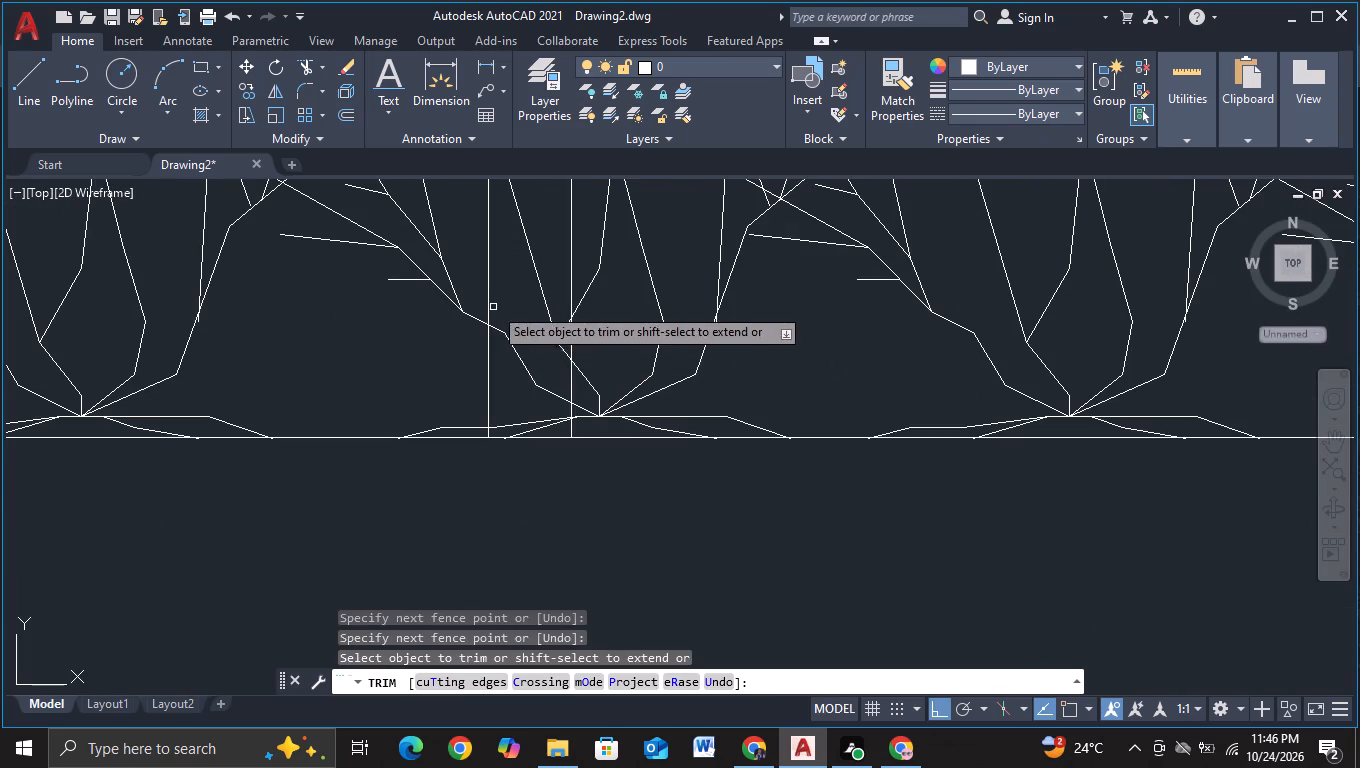
{"action": "left_click_drag", "start_coordinate": [476, 274], "coordinate": [494, 275]}
{"action": "left_click", "coordinate": [652, 244]}
{"action": "scroll", "coordinate": [642, 250], "scroll_direction": "down", "scroll_amount": 3}
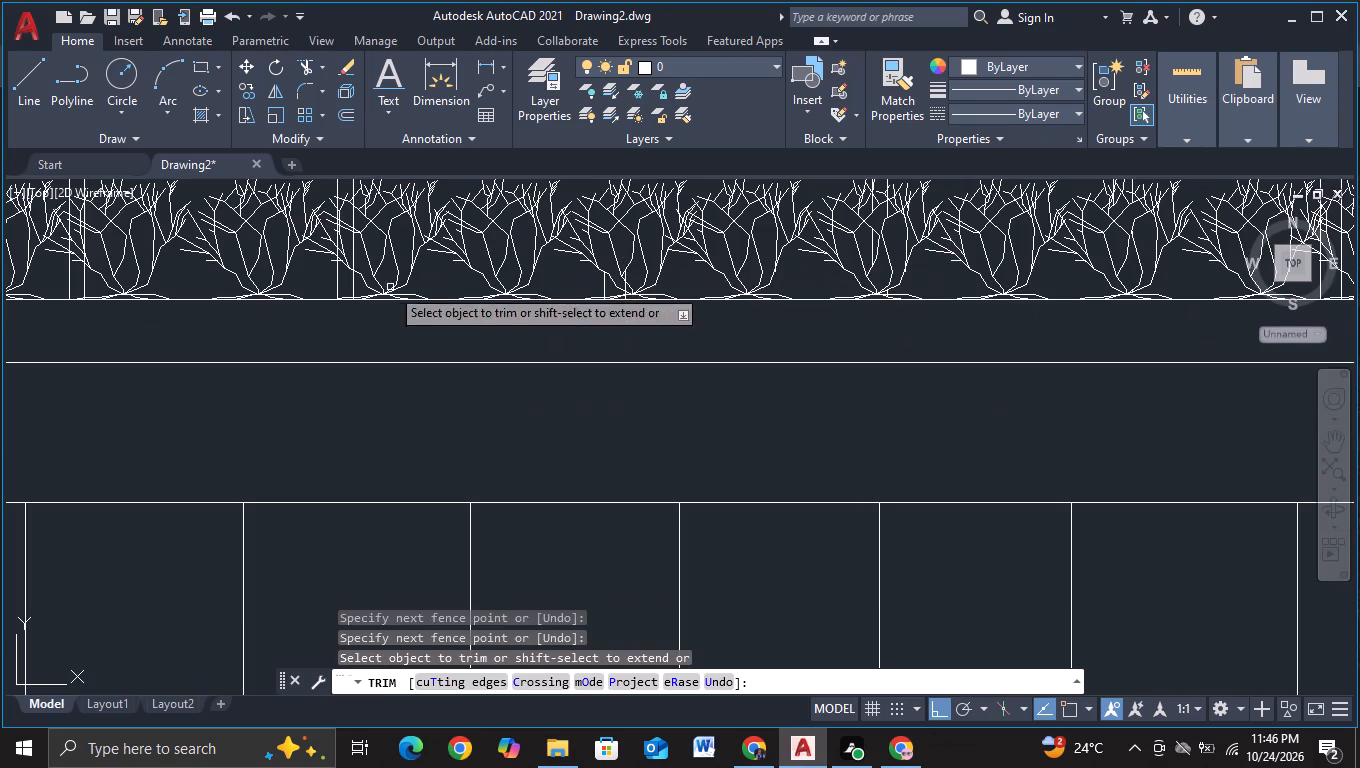
Trim the fourth post pair left of the long vertical wall line where its lines cross the shrub's left-hand branches.
{"action": "scroll", "coordinate": [336, 228], "scroll_direction": "up", "scroll_amount": 2}
{"action": "left_click", "coordinate": [326, 233]}
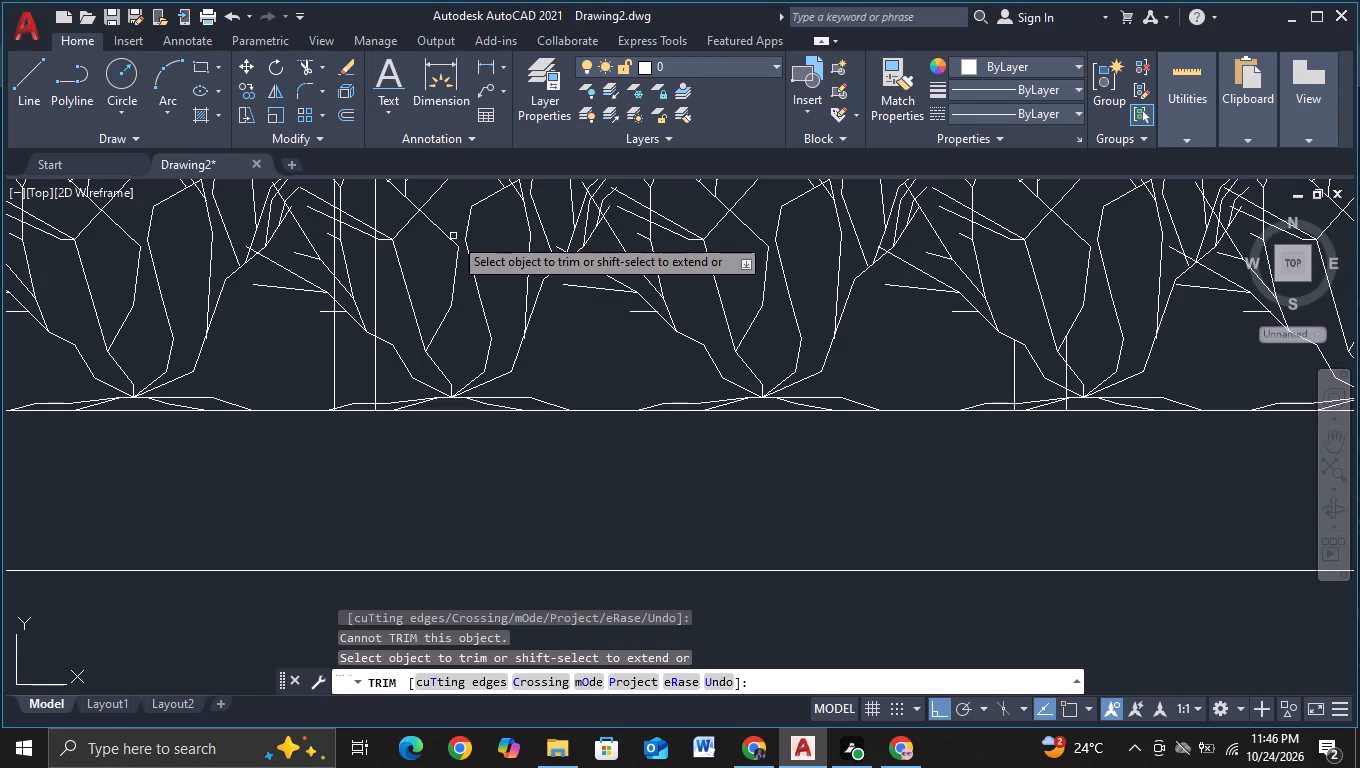
{"action": "left_click", "coordinate": [311, 227]}
{"action": "left_click", "coordinate": [404, 228]}
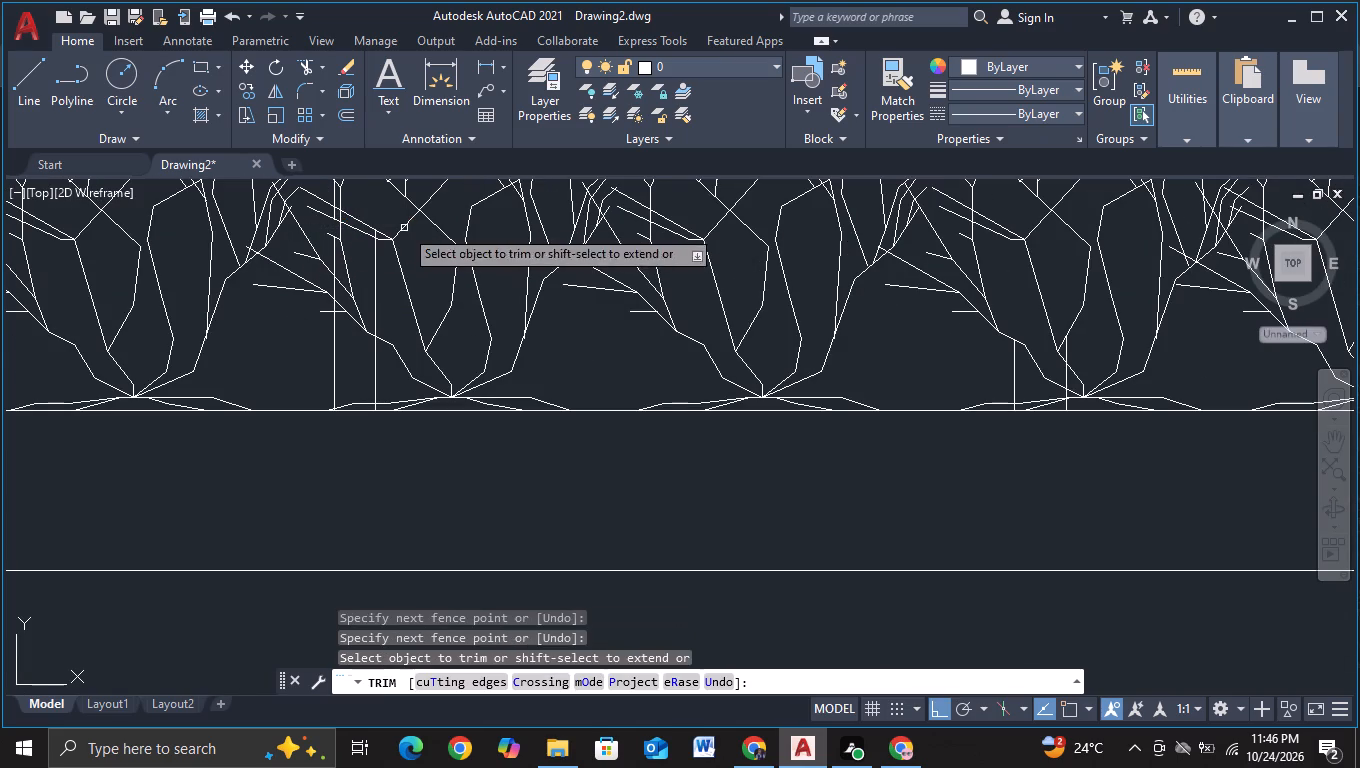
{"action": "left_click", "coordinate": [331, 255]}
{"action": "left_click", "coordinate": [374, 266]}
{"action": "scroll", "coordinate": [387, 272], "scroll_direction": "down", "scroll_amount": 1}
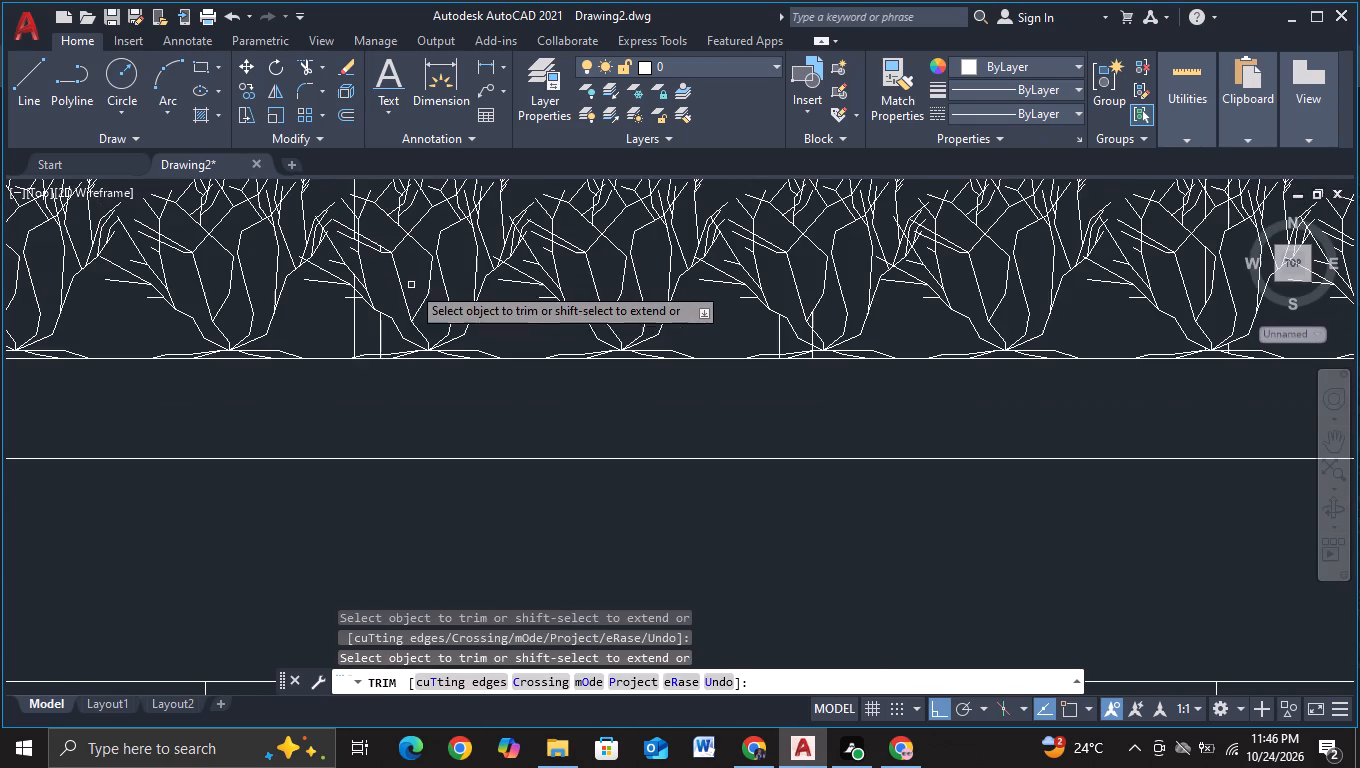
{"action": "middle_click_drag", "start_coordinate": [399, 277], "coordinate": [503, 373]}
{"action": "scroll", "coordinate": [443, 343], "scroll_direction": "up", "scroll_amount": 2}
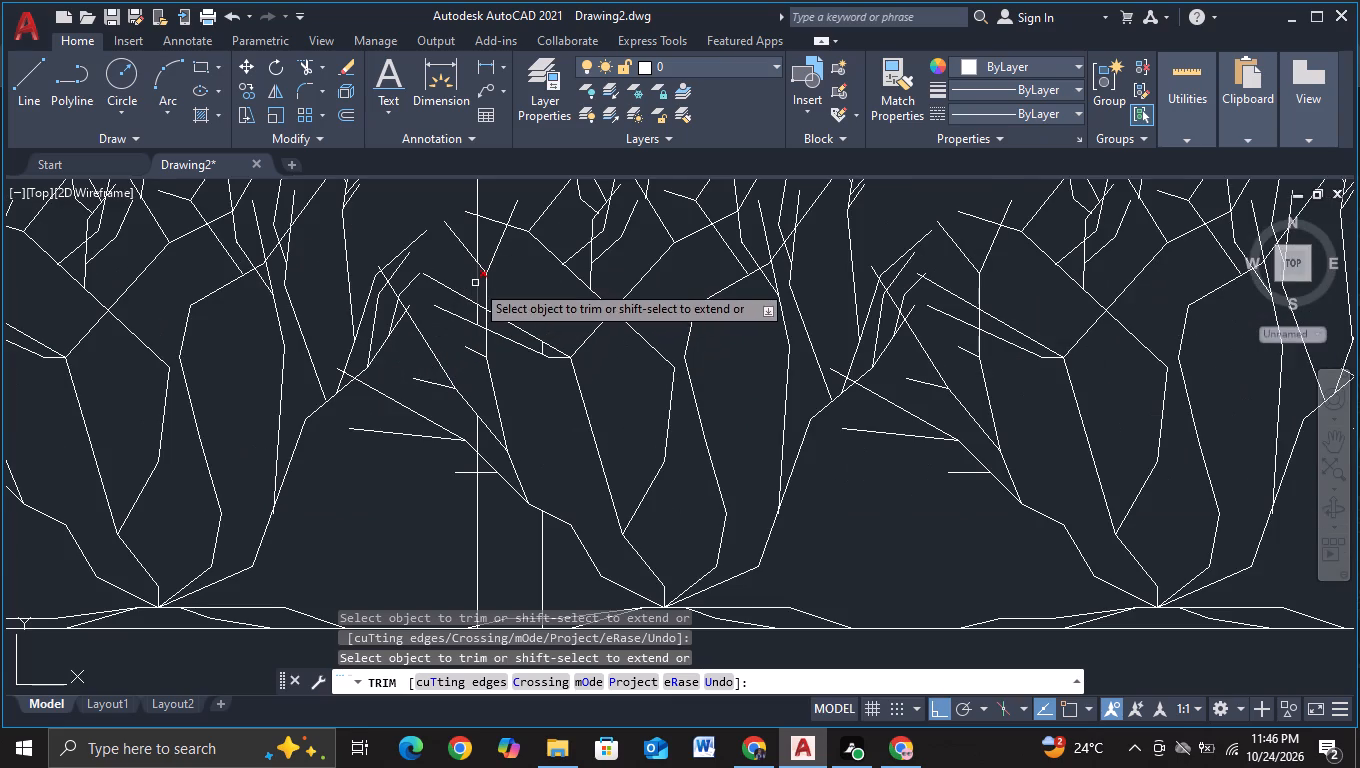
{"action": "left_click", "coordinate": [475, 283]}
{"action": "left_click", "coordinate": [474, 313]}
Trim the fifth post pair left of the long vertical wall line with two fences across the shrub's left-hand branches.
{"action": "scroll", "coordinate": [315, 314], "scroll_direction": "down", "scroll_amount": 3}
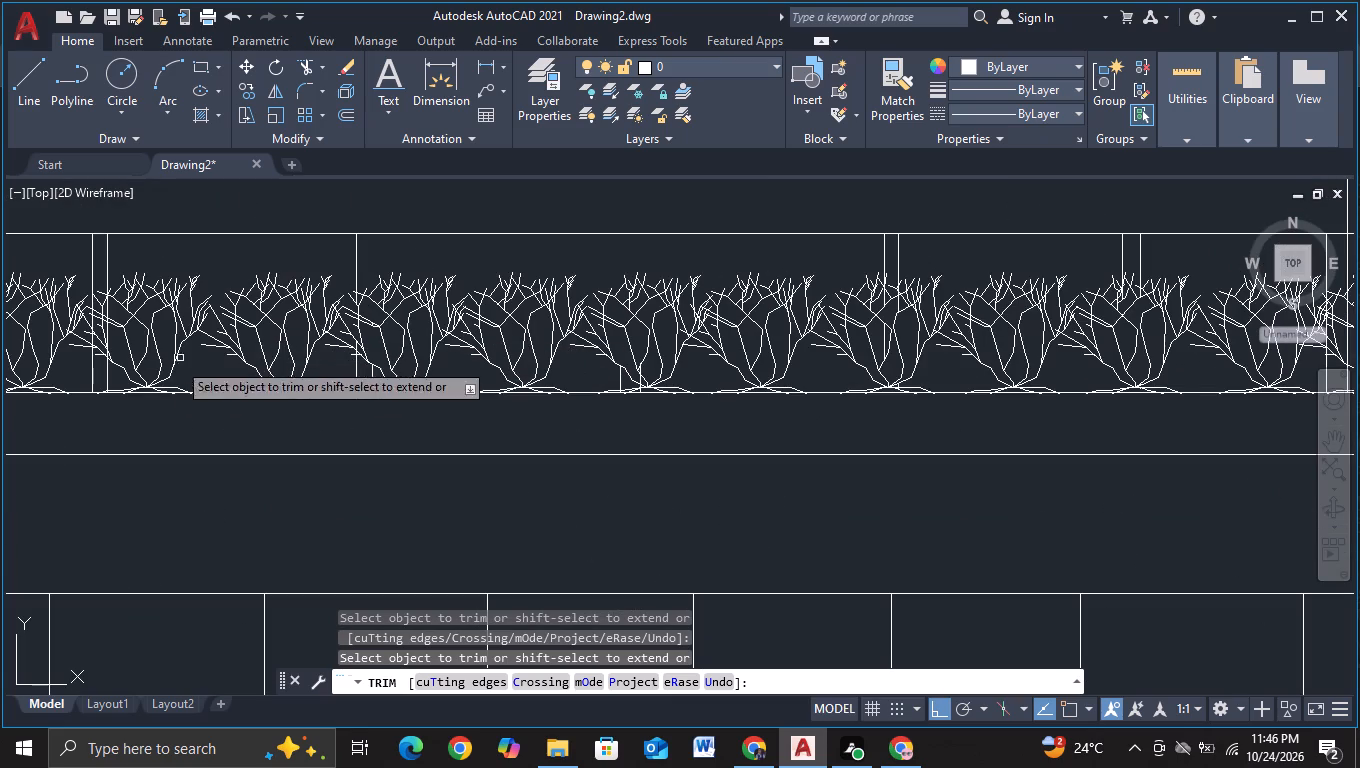
{"action": "middle_click_drag", "start_coordinate": [208, 364], "coordinate": [481, 347]}
{"action": "scroll", "coordinate": [403, 331], "scroll_direction": "up", "scroll_amount": 2}
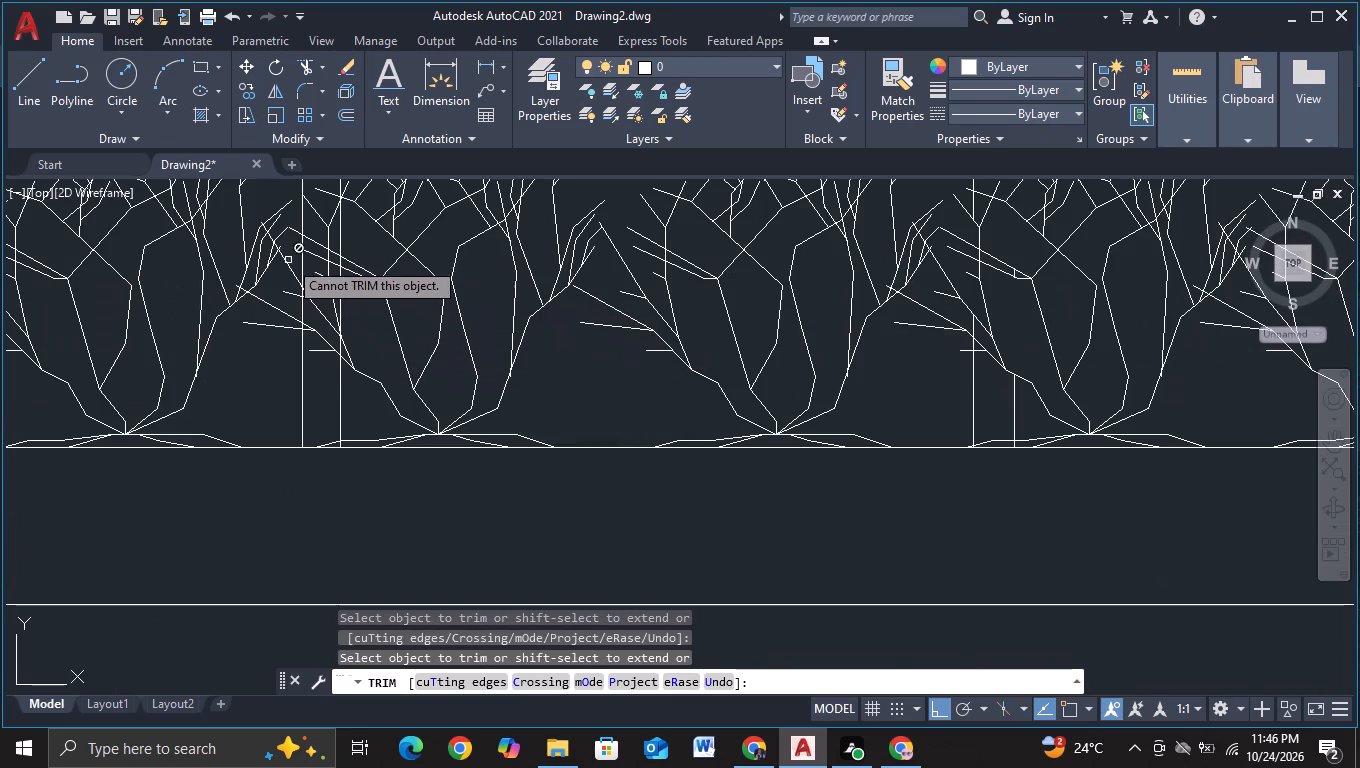
{"action": "left_click", "coordinate": [288, 257]}
{"action": "left_click", "coordinate": [415, 285]}
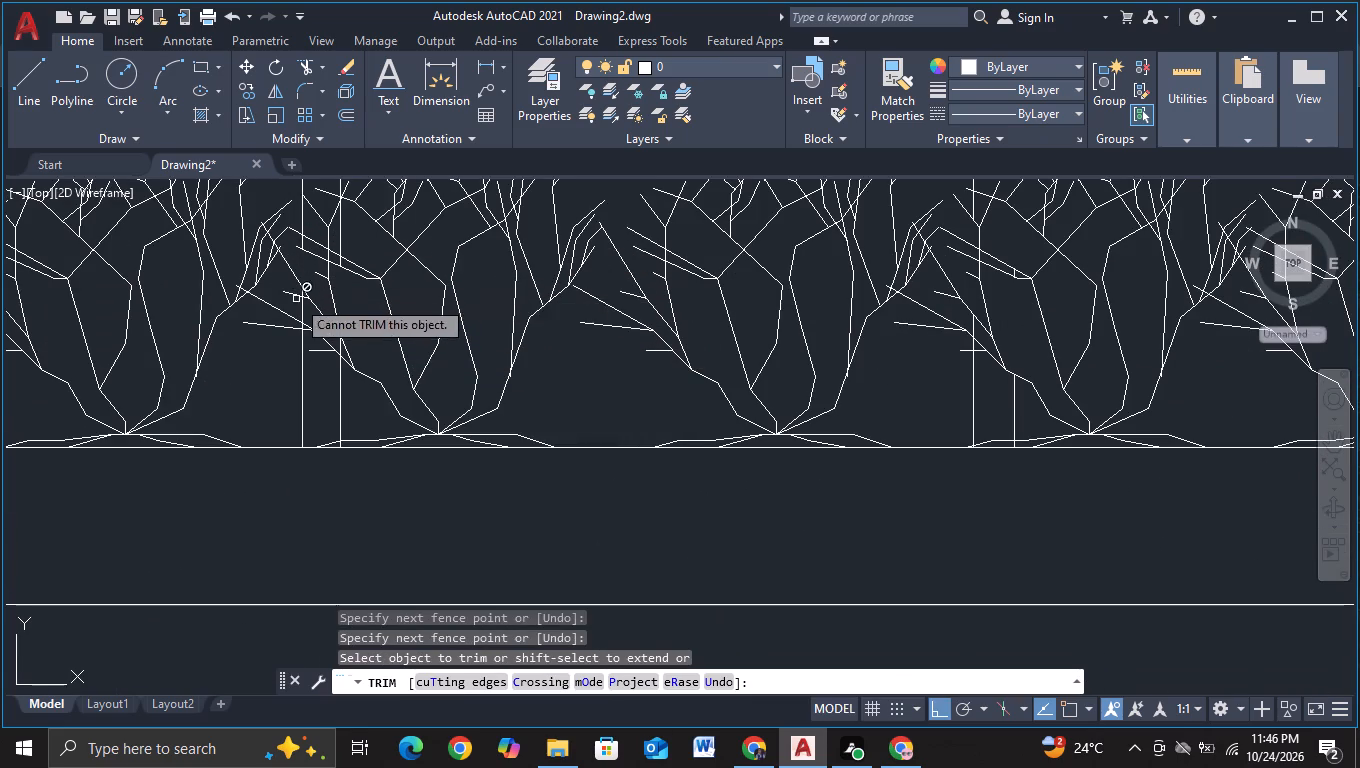
{"action": "left_click", "coordinate": [284, 302]}
{"action": "left_click", "coordinate": [456, 332]}
Trim the sixth post pair left of the long vertical wall line where it passes through the shrub's left-hand branches.
{"action": "scroll", "coordinate": [379, 291], "scroll_direction": "down", "scroll_amount": 2}
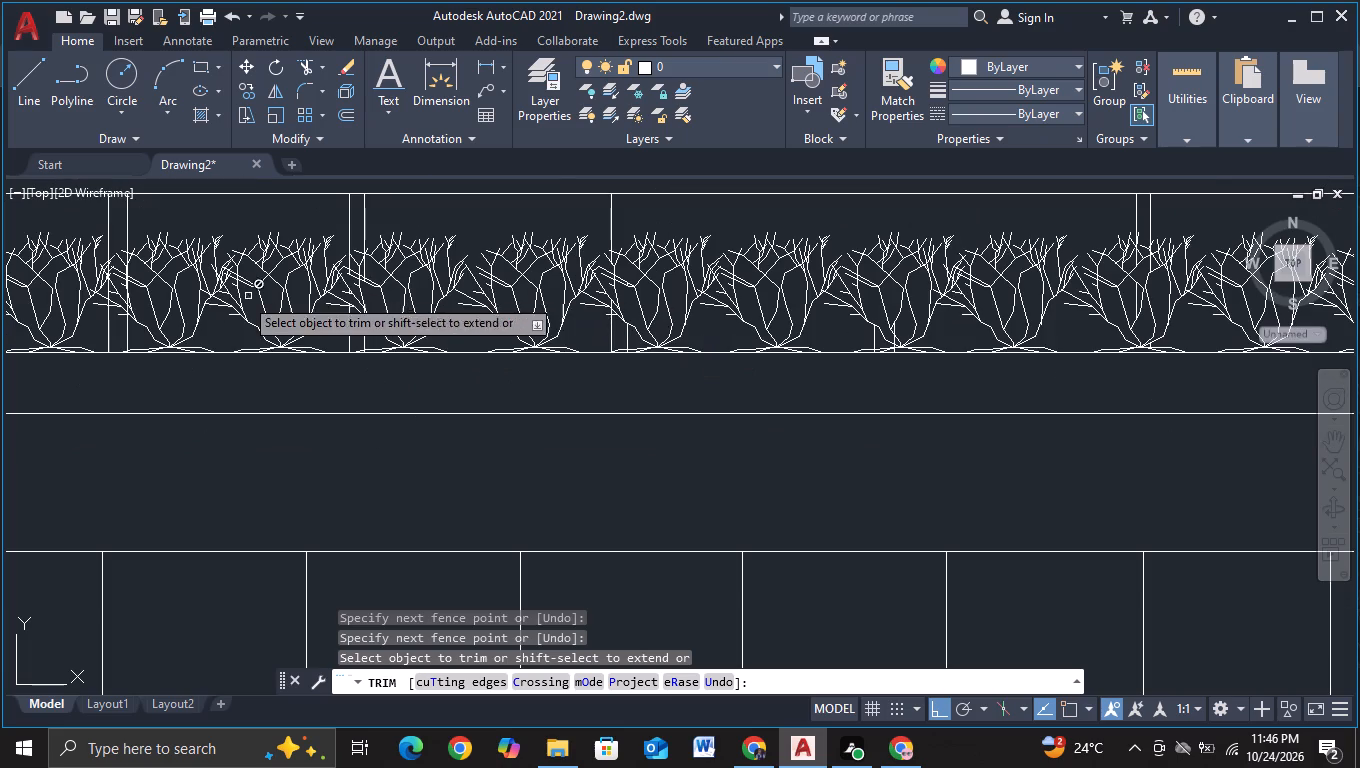
{"action": "middle_click_drag", "start_coordinate": [140, 298], "coordinate": [523, 334]}
{"action": "scroll", "coordinate": [525, 335], "scroll_direction": "up", "scroll_amount": 2}
{"action": "left_click_drag", "start_coordinate": [428, 300], "coordinate": [444, 300]}
{"action": "left_click", "coordinate": [612, 297]}
{"action": "left_click_drag", "start_coordinate": [409, 251], "coordinate": [464, 261]}
{"action": "left_click", "coordinate": [667, 267]}
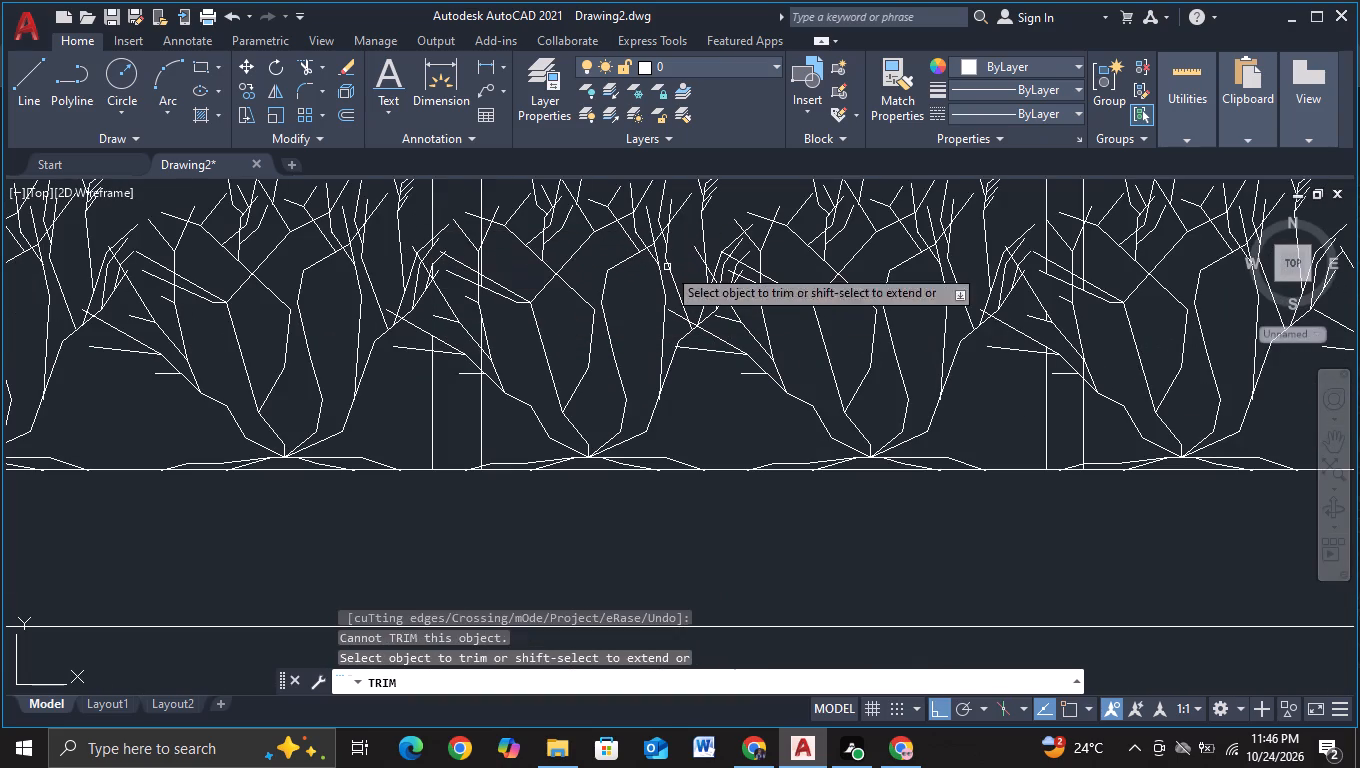
{"action": "left_click", "coordinate": [518, 269]}
{"action": "left_click", "coordinate": [445, 269]}
Trim the leftmost post pair of the upper-left terrace railing where its two lines pass through the shrub's branches.
{"action": "scroll", "coordinate": [487, 323], "scroll_direction": "down", "scroll_amount": 3}
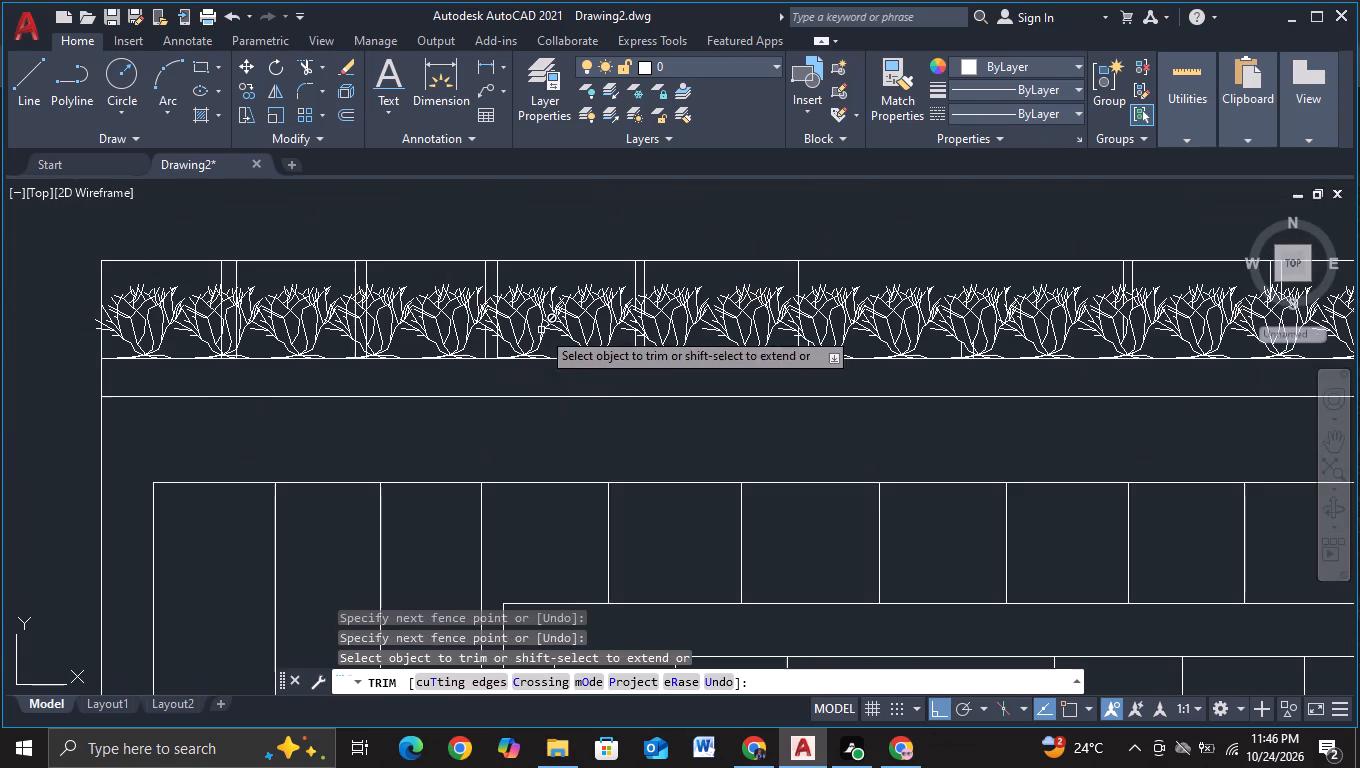
{"action": "scroll", "coordinate": [259, 338], "scroll_direction": "up", "scroll_amount": 3}
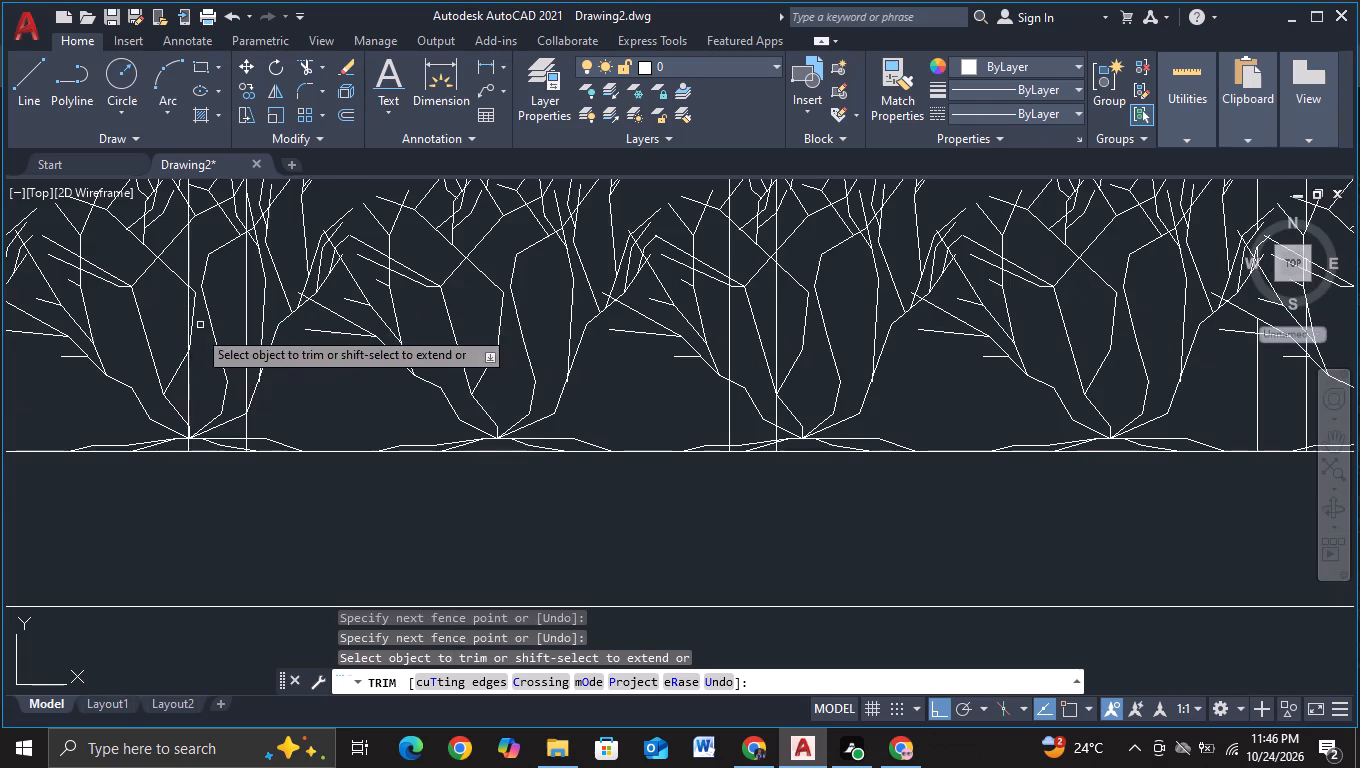
{"action": "left_click", "coordinate": [174, 393]}
{"action": "left_click", "coordinate": [295, 265]}
{"action": "left_click_drag", "start_coordinate": [164, 261], "coordinate": [199, 239]}
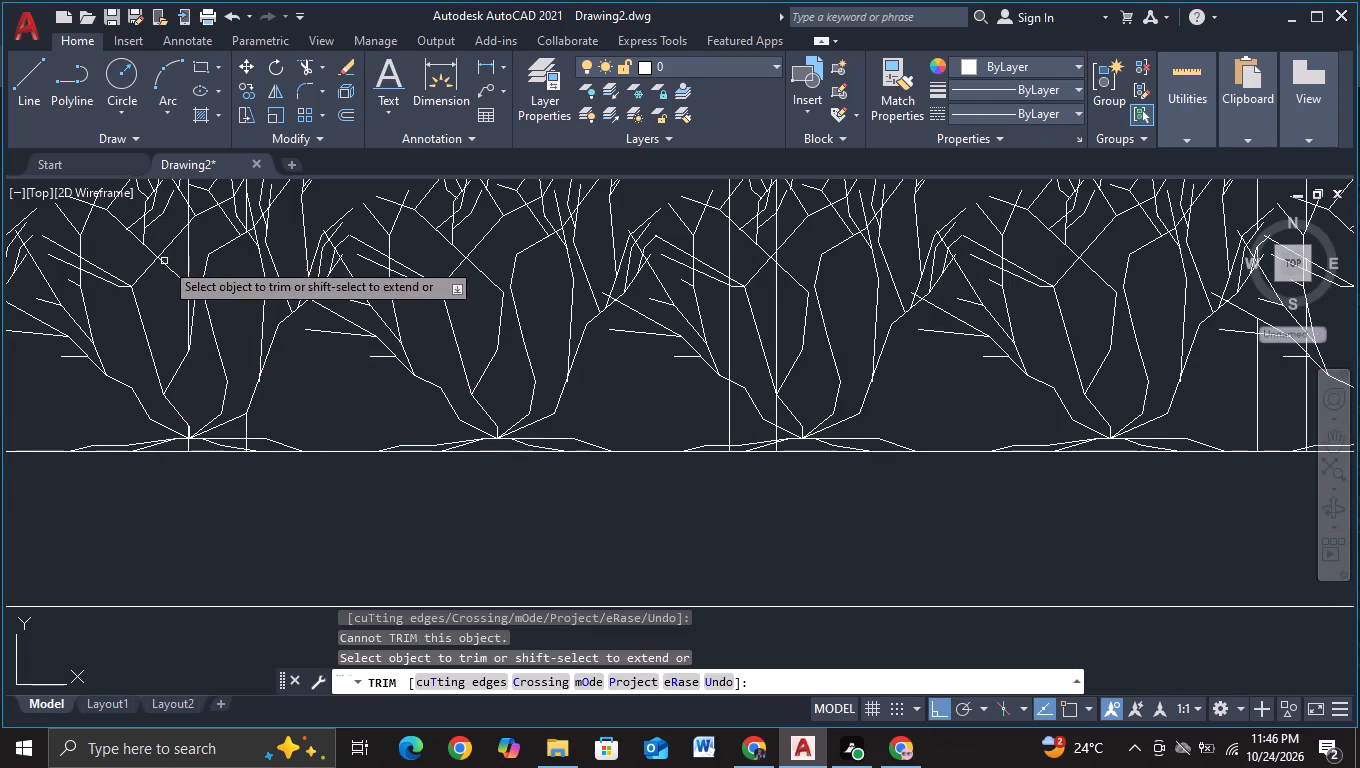
{"action": "left_click_drag", "start_coordinate": [199, 239], "coordinate": [182, 246]}
{"action": "left_click", "coordinate": [270, 211]}
{"action": "left_click", "coordinate": [176, 265]}
{"action": "left_click", "coordinate": [272, 215]}
Trim the second post pair from the railing's left end where its lines cross the shrub's left-hand branches.
{"action": "scroll", "coordinate": [276, 219], "scroll_direction": "down", "scroll_amount": 1}
{"action": "middle_click_drag", "start_coordinate": [373, 285], "coordinate": [311, 401]}
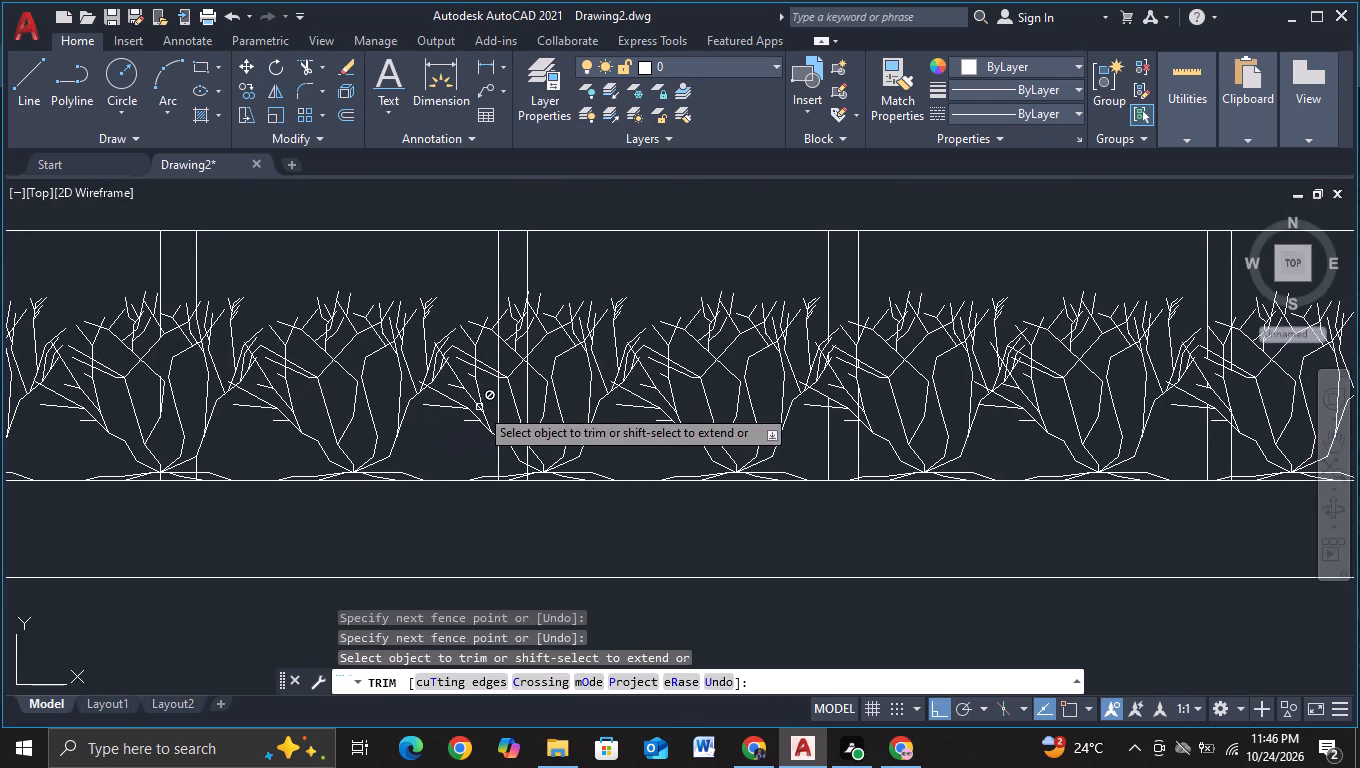
{"action": "left_click", "coordinate": [484, 405]}
{"action": "left_click", "coordinate": [529, 399]}
{"action": "left_click", "coordinate": [514, 397]}
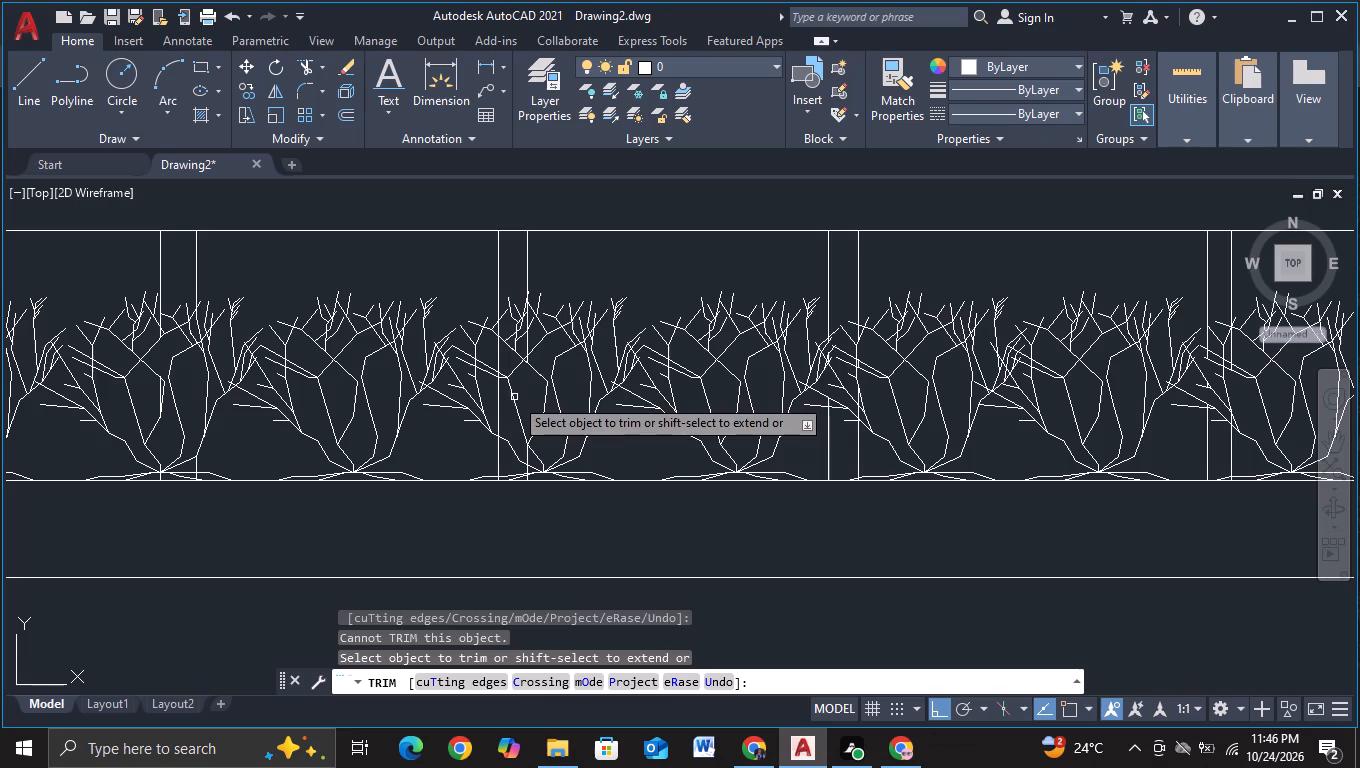
{"action": "left_click", "coordinate": [483, 399]}
{"action": "left_click", "coordinate": [492, 399]}
{"action": "left_click", "coordinate": [534, 397]}
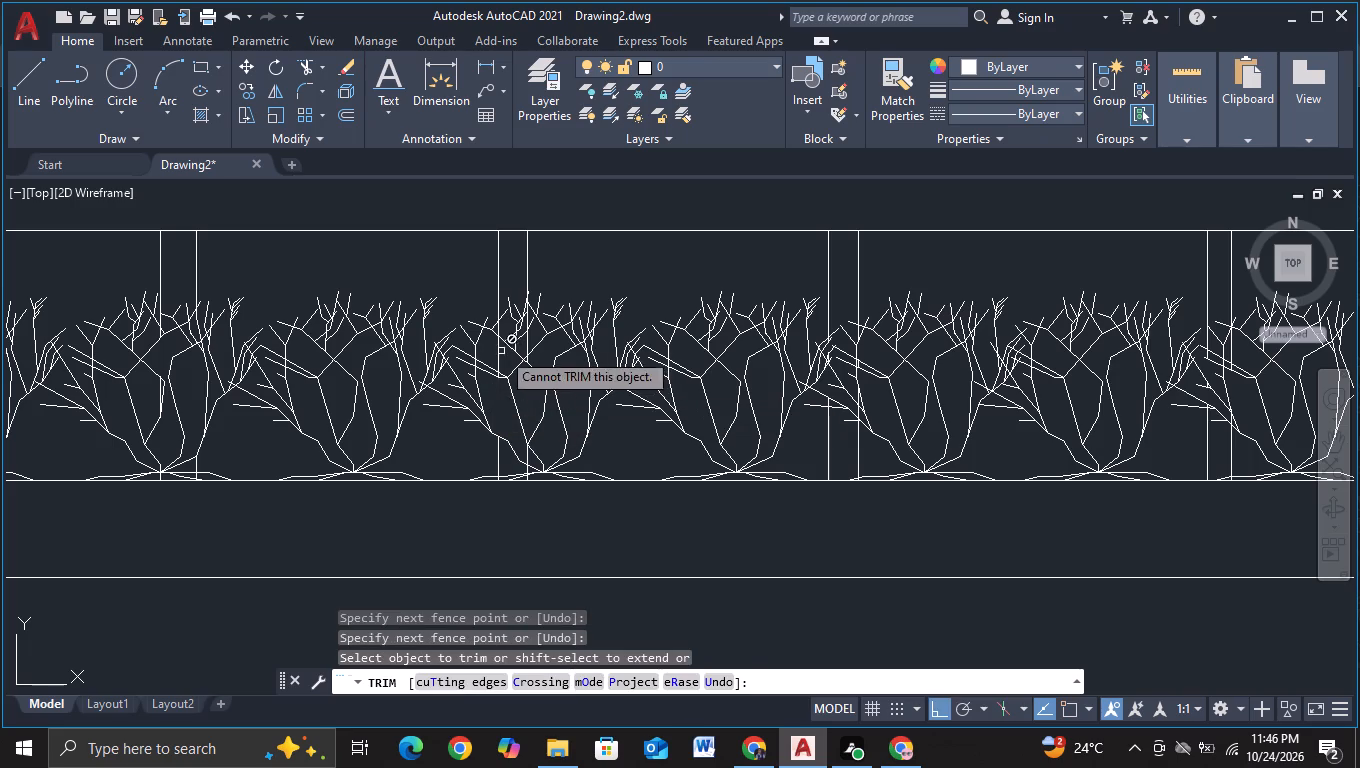
{"action": "left_click", "coordinate": [487, 350]}
{"action": "left_click", "coordinate": [518, 365]}
{"action": "key", "text": "Escape"}
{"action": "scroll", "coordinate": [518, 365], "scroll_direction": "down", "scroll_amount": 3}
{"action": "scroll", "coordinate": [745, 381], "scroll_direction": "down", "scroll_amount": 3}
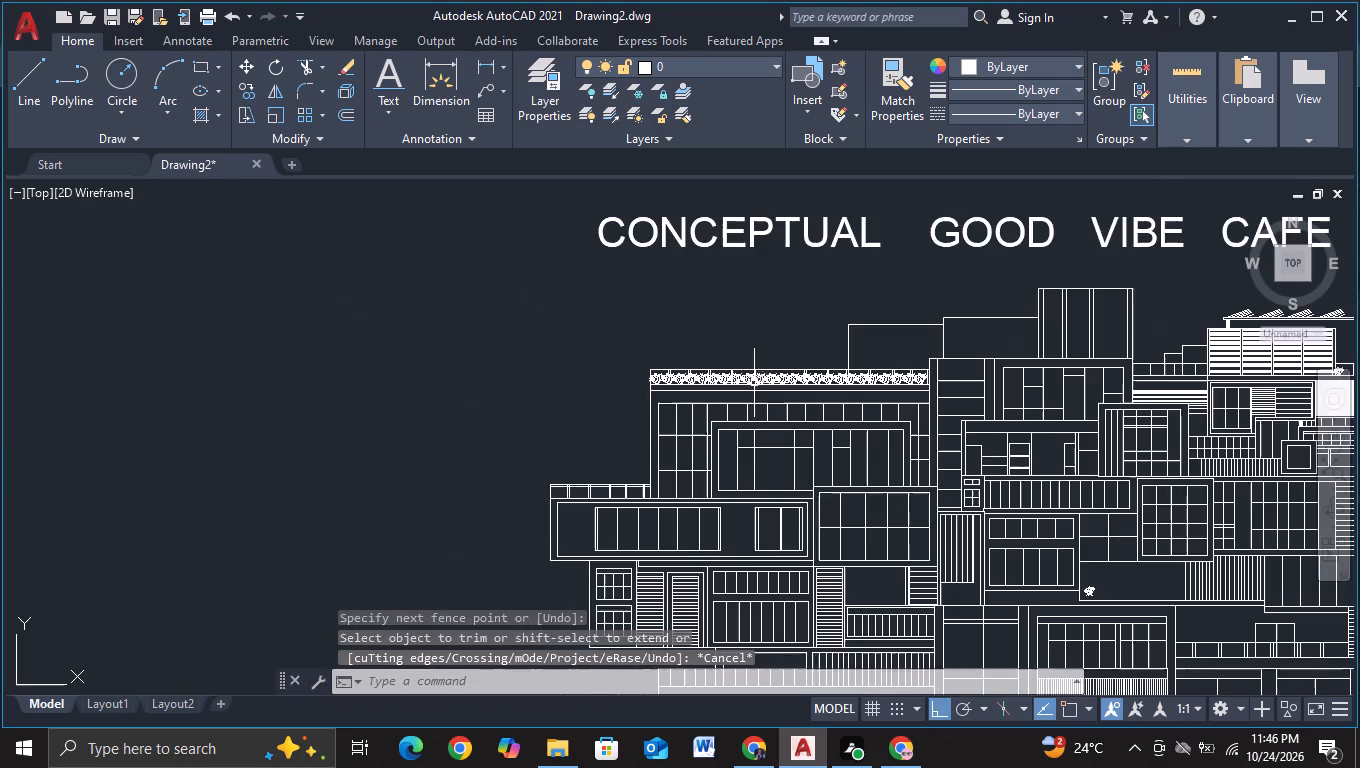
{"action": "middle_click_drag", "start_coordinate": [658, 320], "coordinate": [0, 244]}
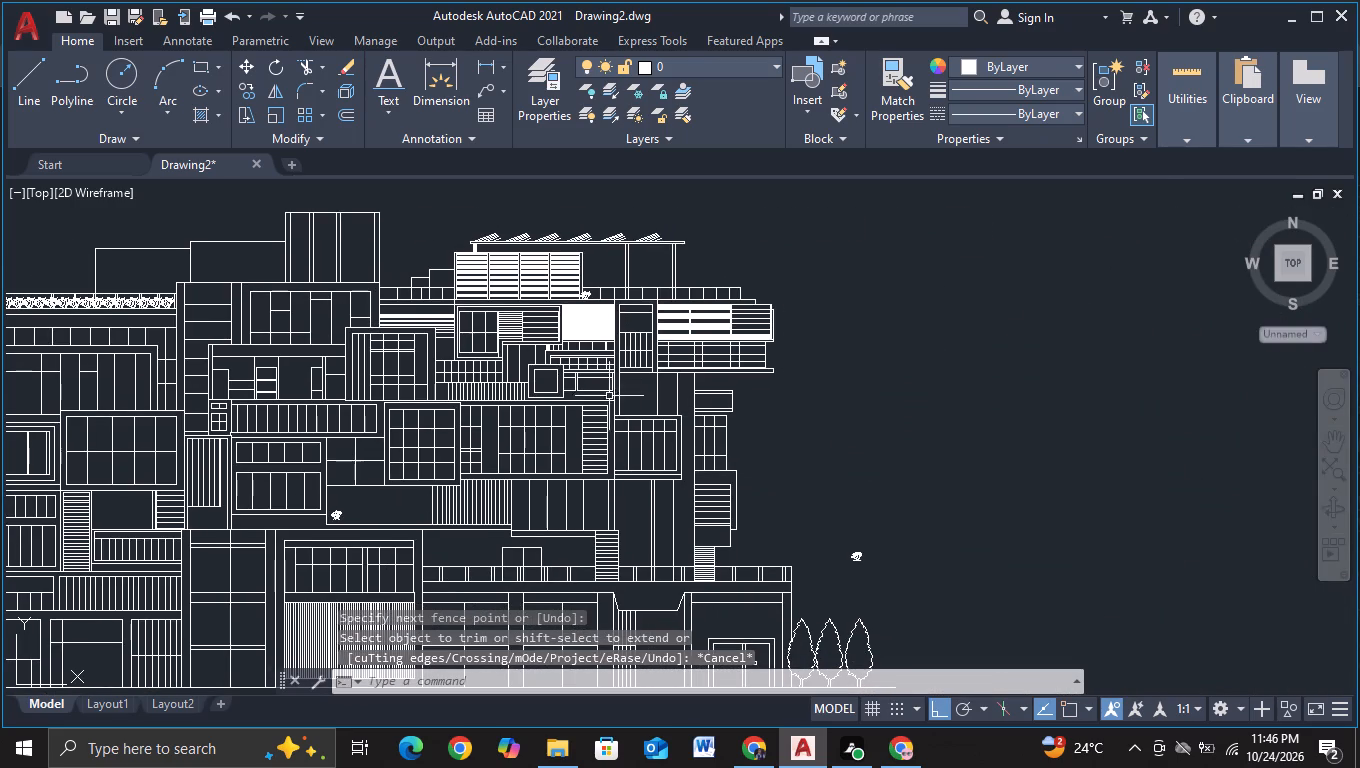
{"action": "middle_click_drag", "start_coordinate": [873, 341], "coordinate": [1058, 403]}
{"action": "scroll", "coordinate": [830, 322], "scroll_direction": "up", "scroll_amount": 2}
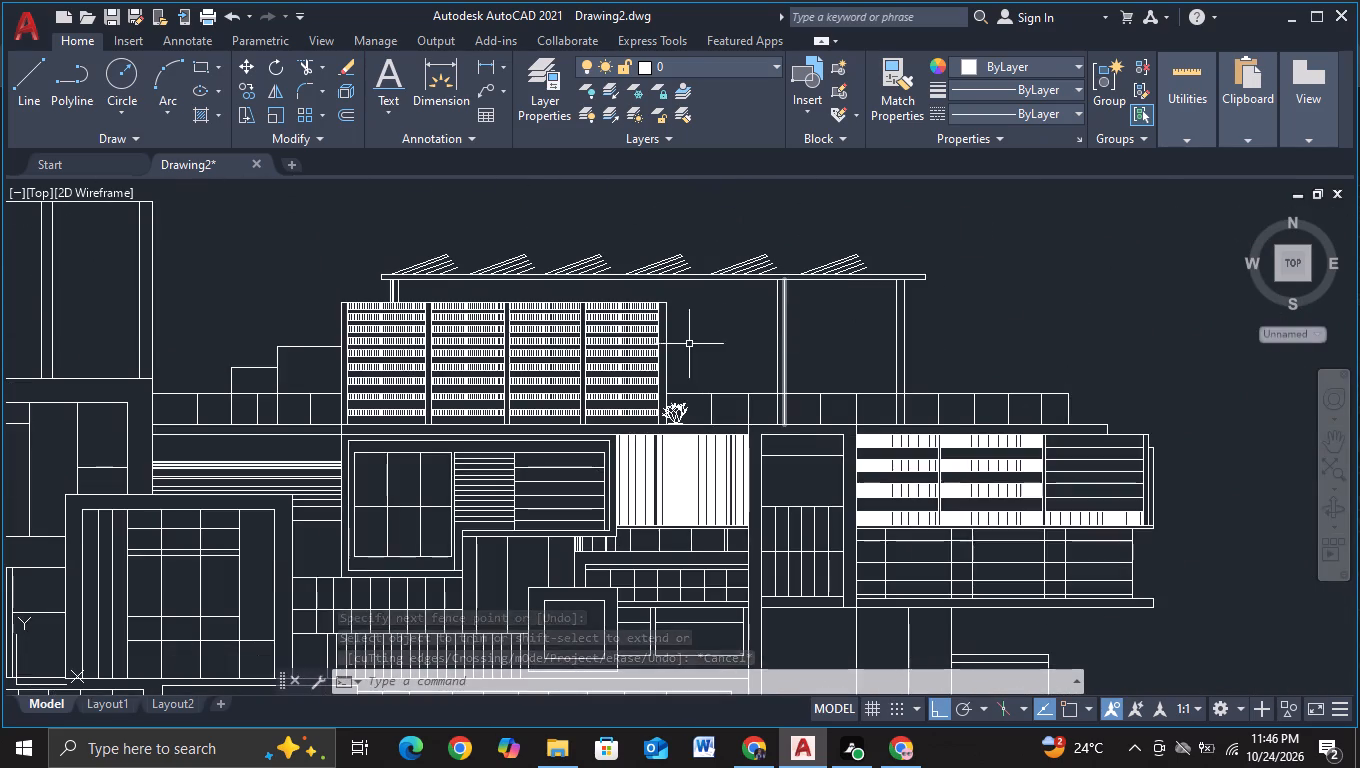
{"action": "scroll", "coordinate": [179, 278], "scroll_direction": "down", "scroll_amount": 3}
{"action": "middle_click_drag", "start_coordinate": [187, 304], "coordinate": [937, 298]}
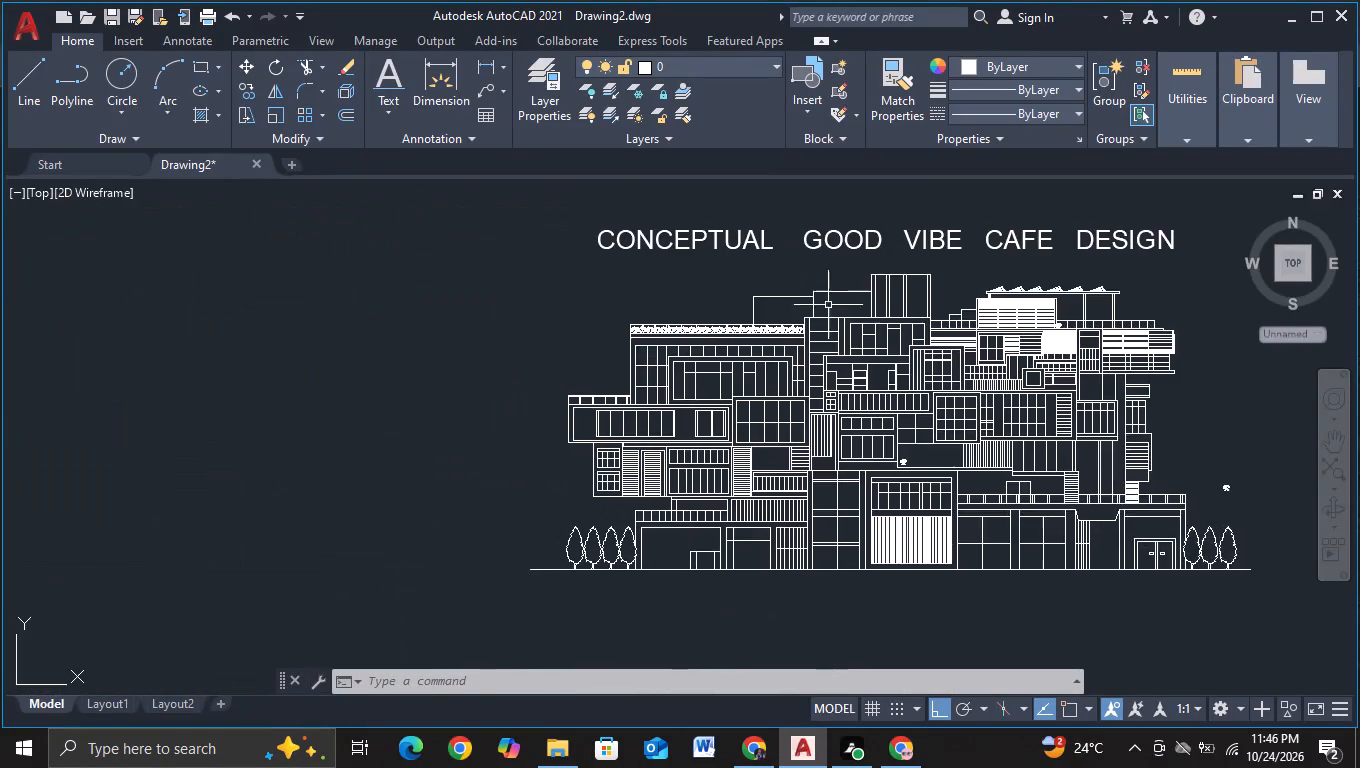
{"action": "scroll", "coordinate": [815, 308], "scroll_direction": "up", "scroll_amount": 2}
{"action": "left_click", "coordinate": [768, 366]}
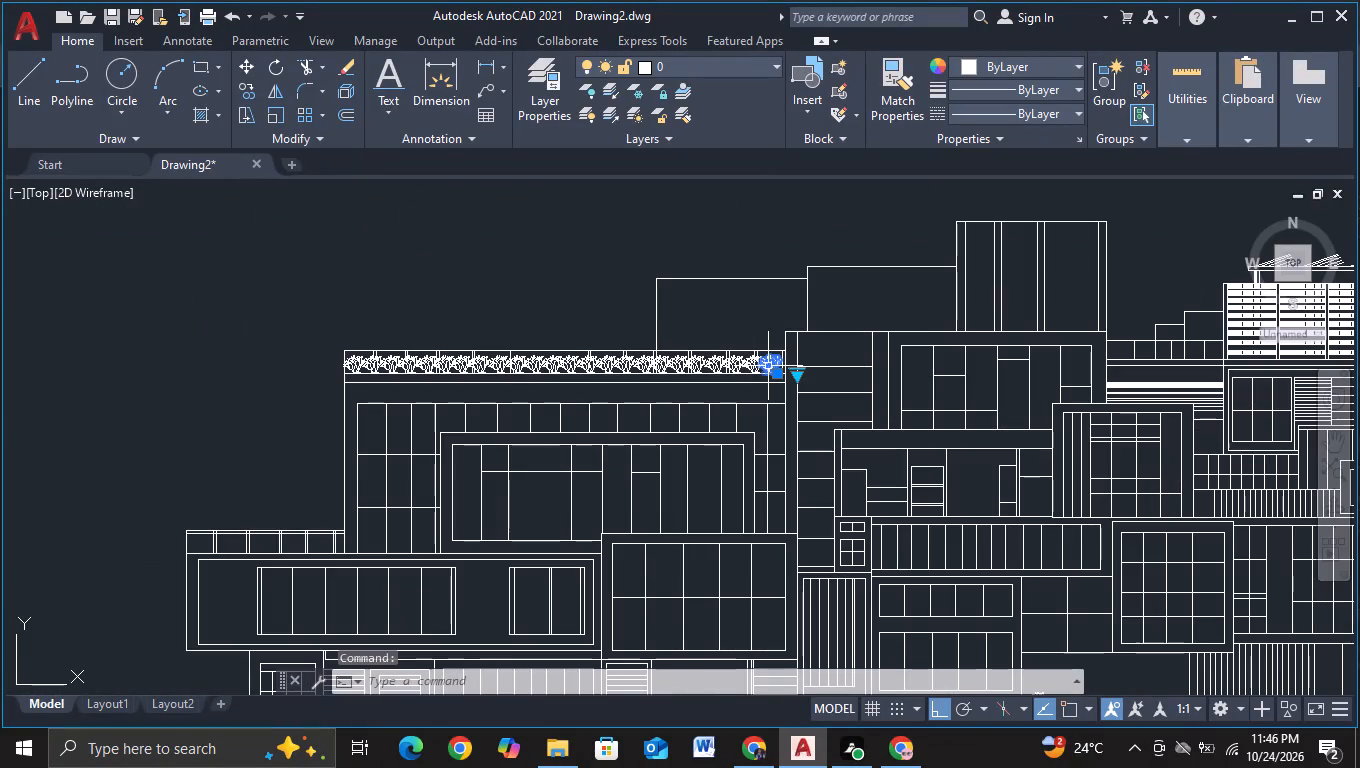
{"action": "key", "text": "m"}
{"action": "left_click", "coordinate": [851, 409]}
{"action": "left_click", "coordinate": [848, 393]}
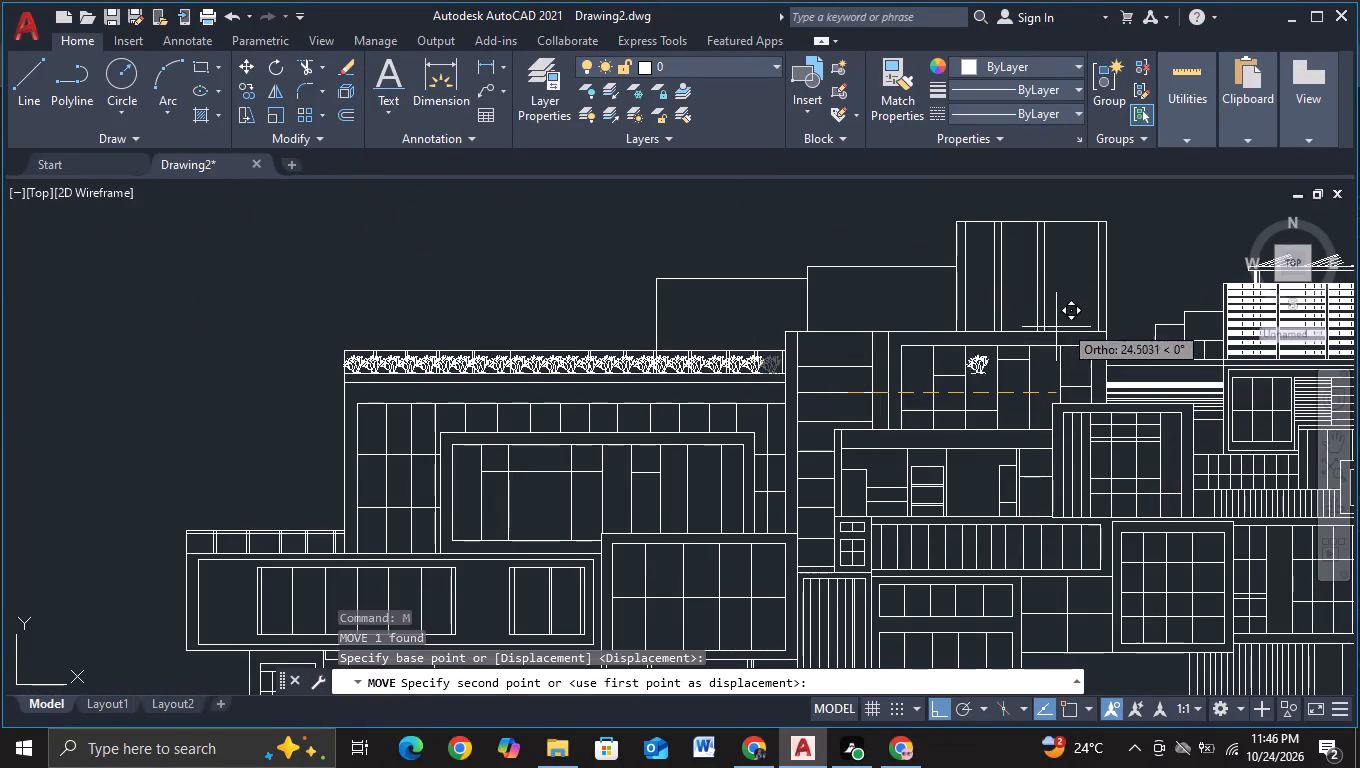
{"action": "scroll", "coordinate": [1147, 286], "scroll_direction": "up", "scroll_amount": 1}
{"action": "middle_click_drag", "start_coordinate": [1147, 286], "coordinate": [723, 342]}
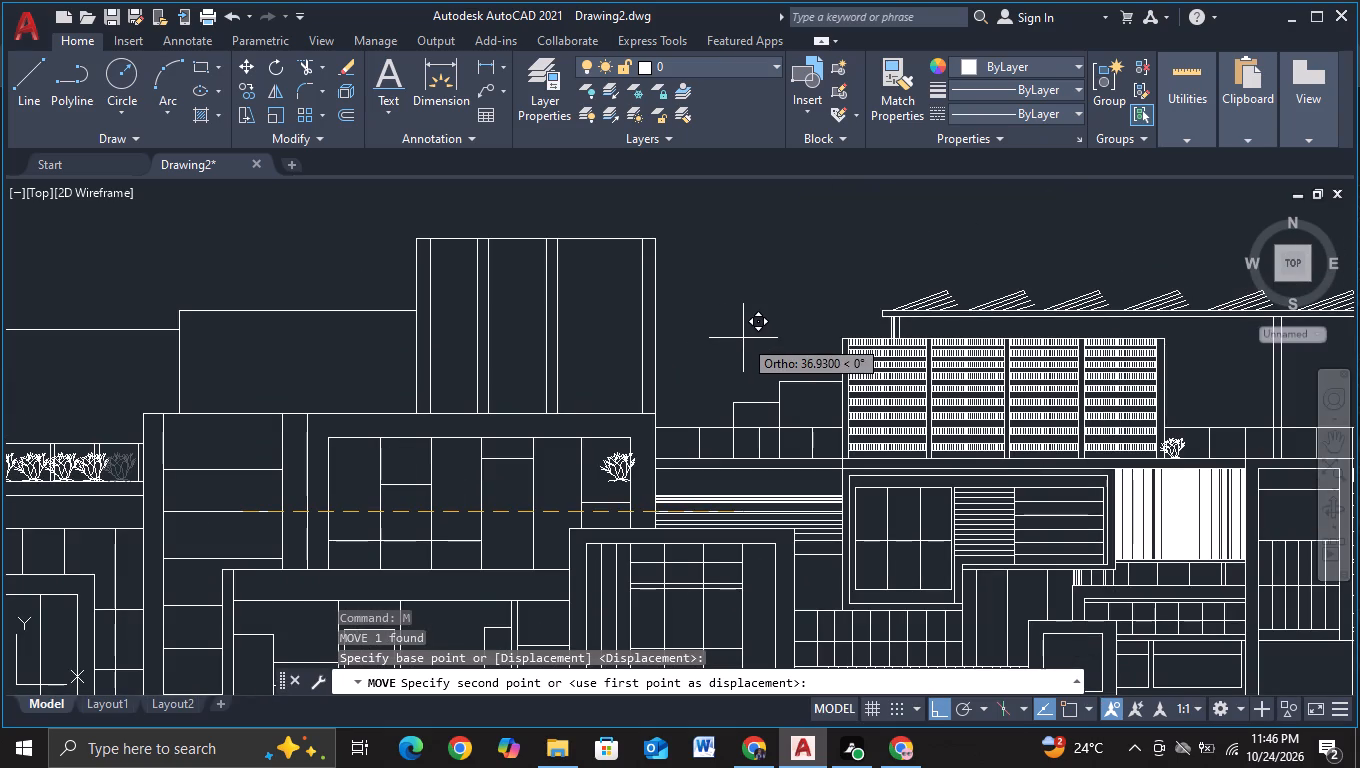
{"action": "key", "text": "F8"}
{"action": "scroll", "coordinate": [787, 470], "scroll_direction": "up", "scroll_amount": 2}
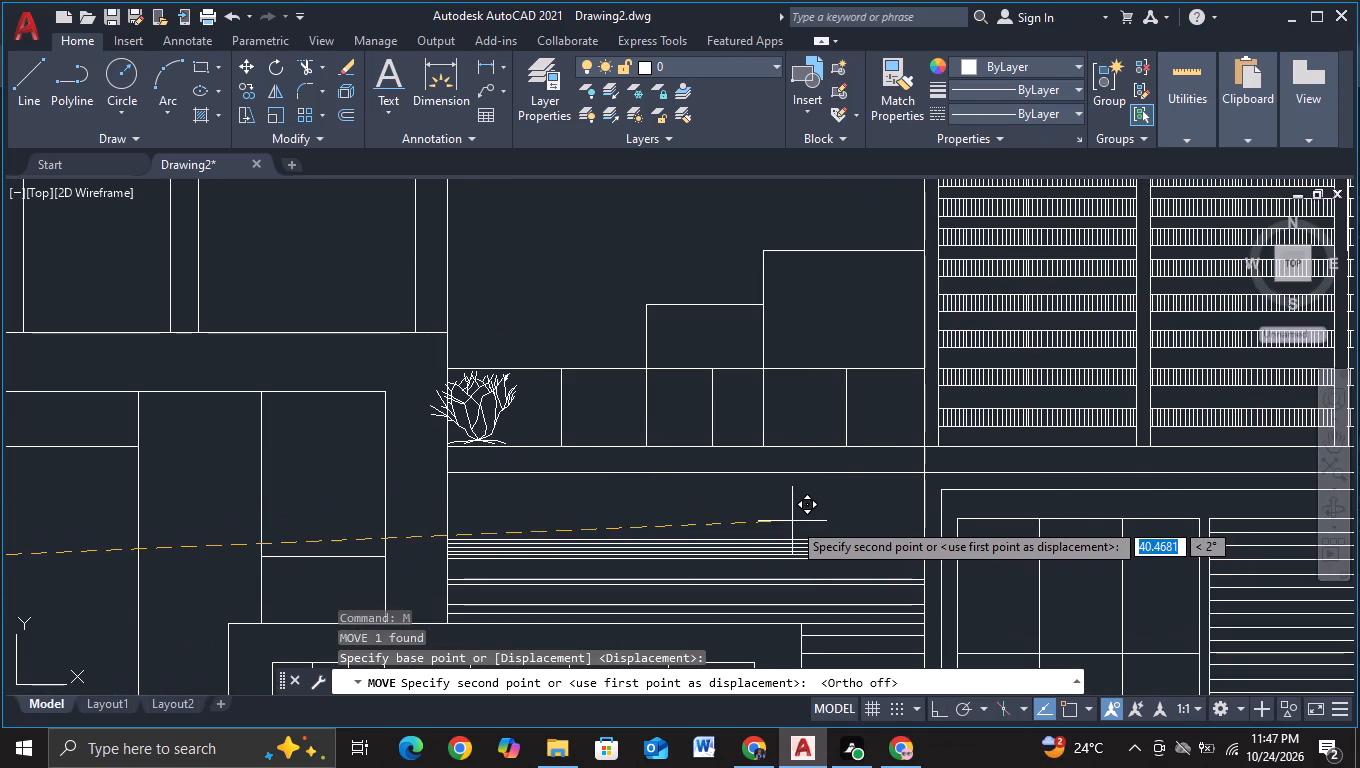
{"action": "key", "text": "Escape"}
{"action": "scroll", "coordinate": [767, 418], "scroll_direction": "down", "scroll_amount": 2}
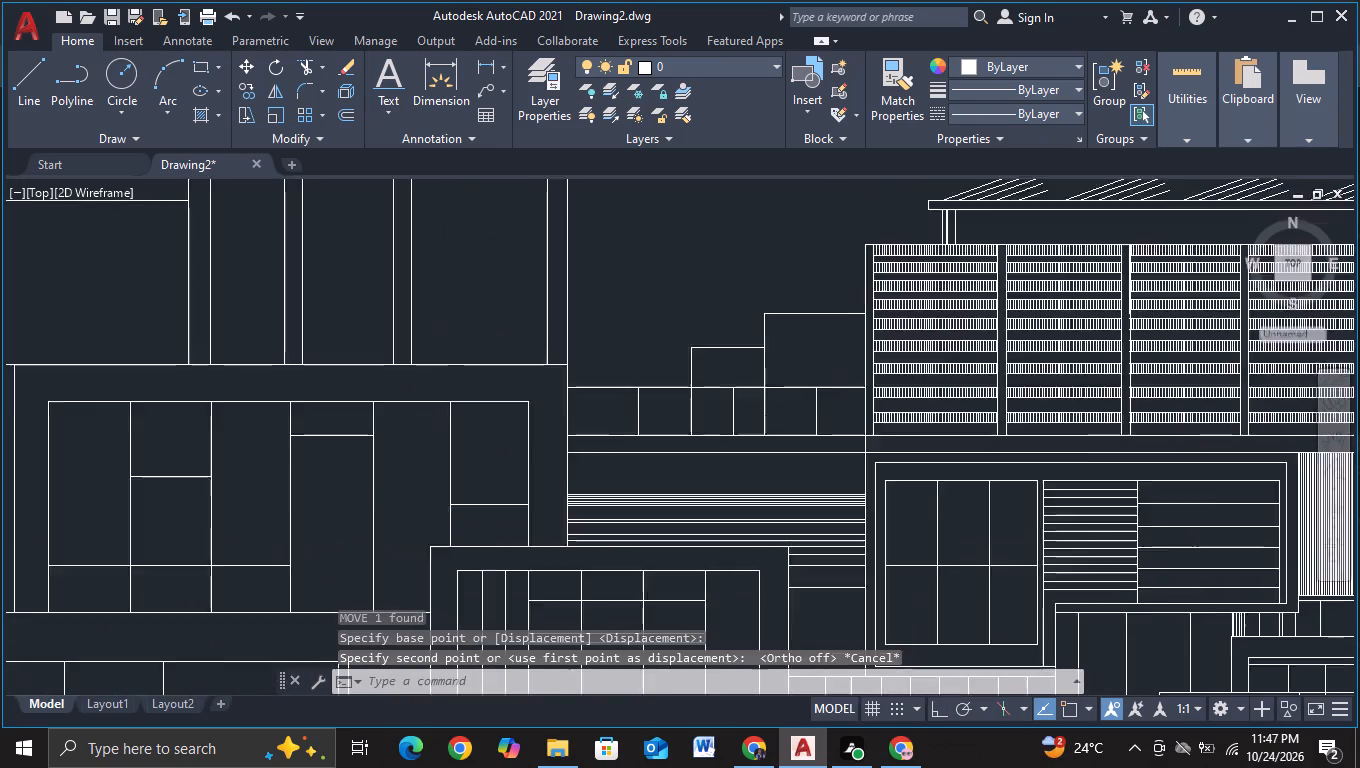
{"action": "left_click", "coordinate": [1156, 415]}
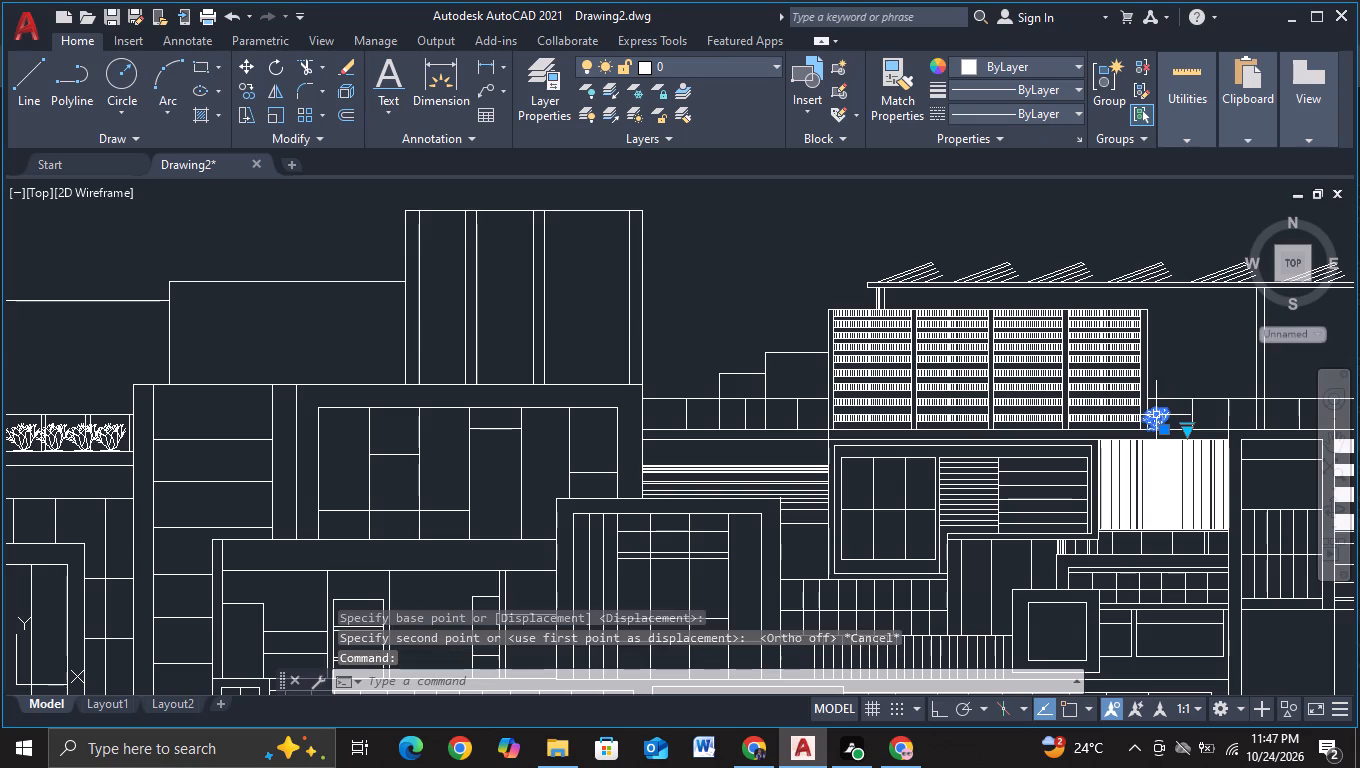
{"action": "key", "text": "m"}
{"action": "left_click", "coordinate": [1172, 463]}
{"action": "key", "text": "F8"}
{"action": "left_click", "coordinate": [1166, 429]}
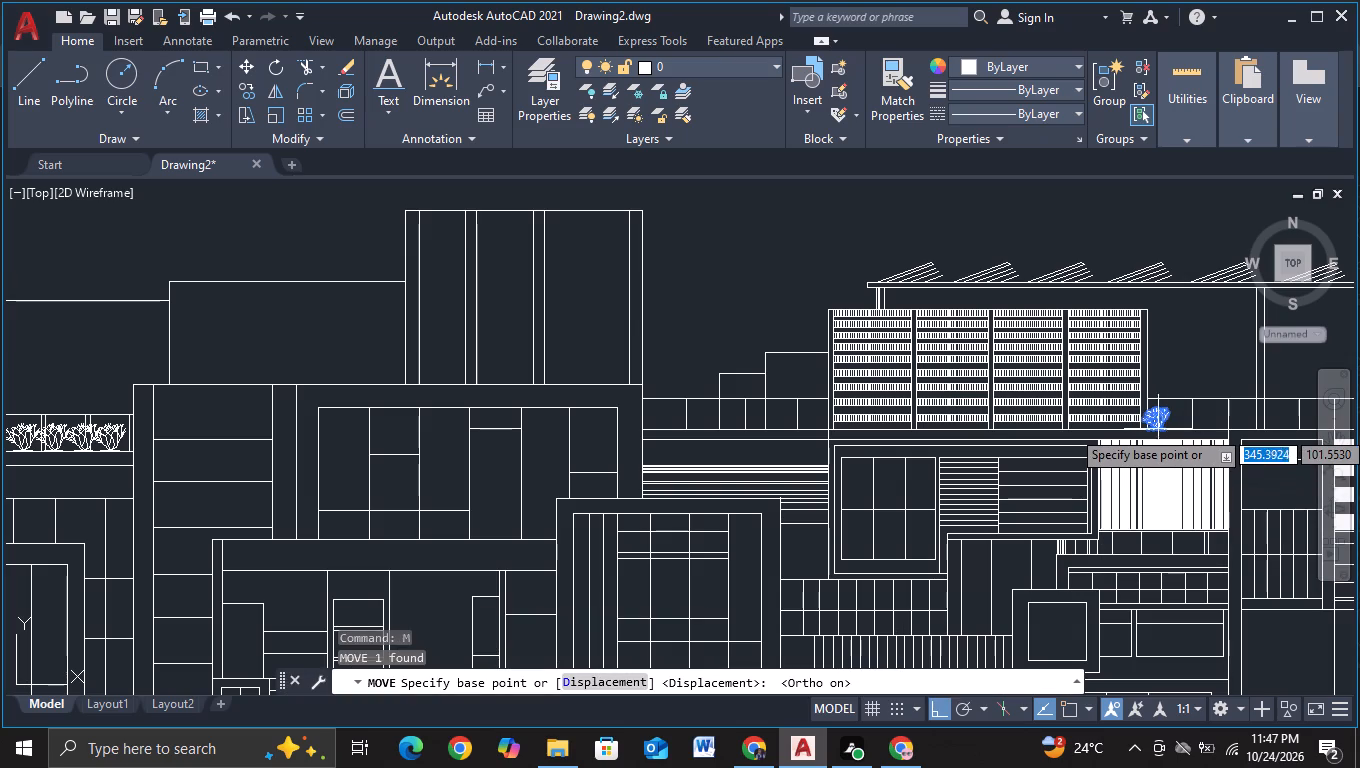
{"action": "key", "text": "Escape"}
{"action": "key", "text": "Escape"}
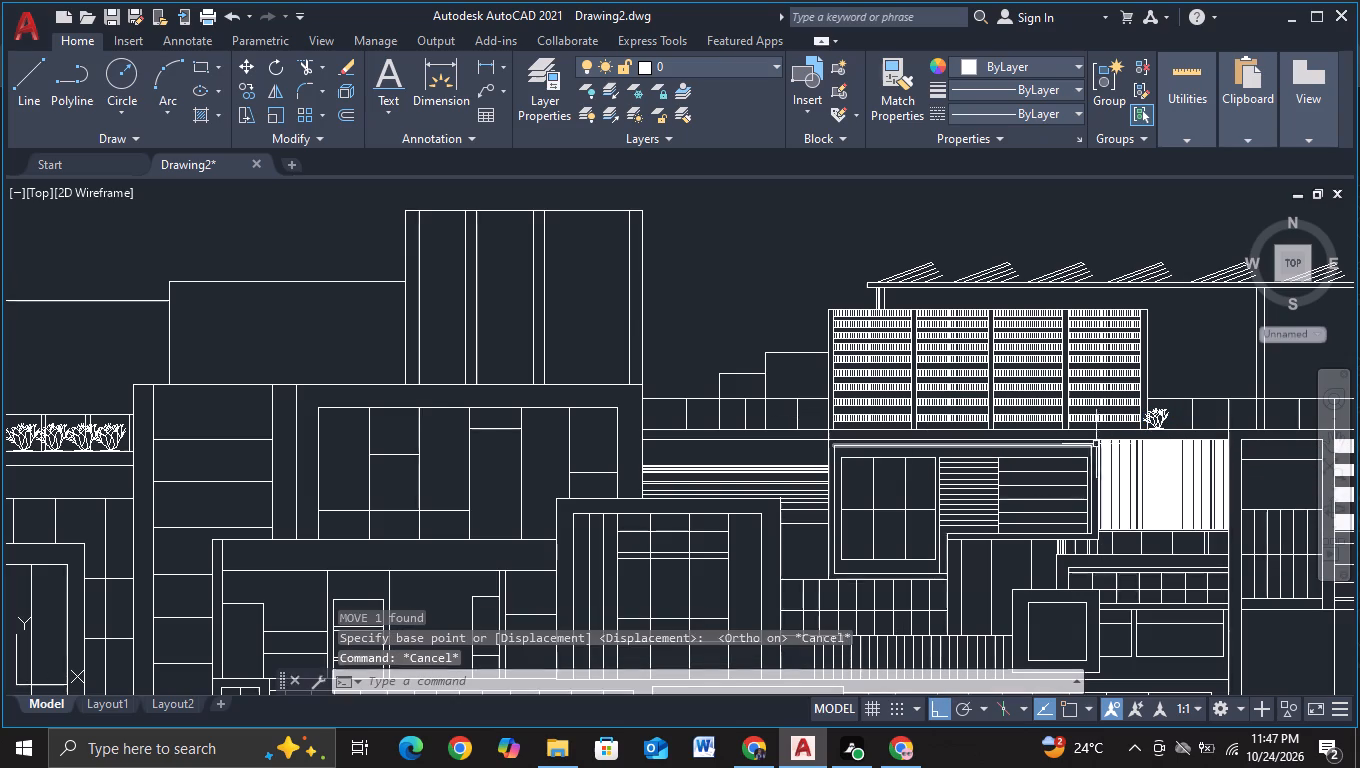
Move the single shrub beside the louvred screen horizontally to the left end of the railing on the screen's other side.
{"action": "left_click", "coordinate": [1151, 420]}
{"action": "key", "text": "m"}
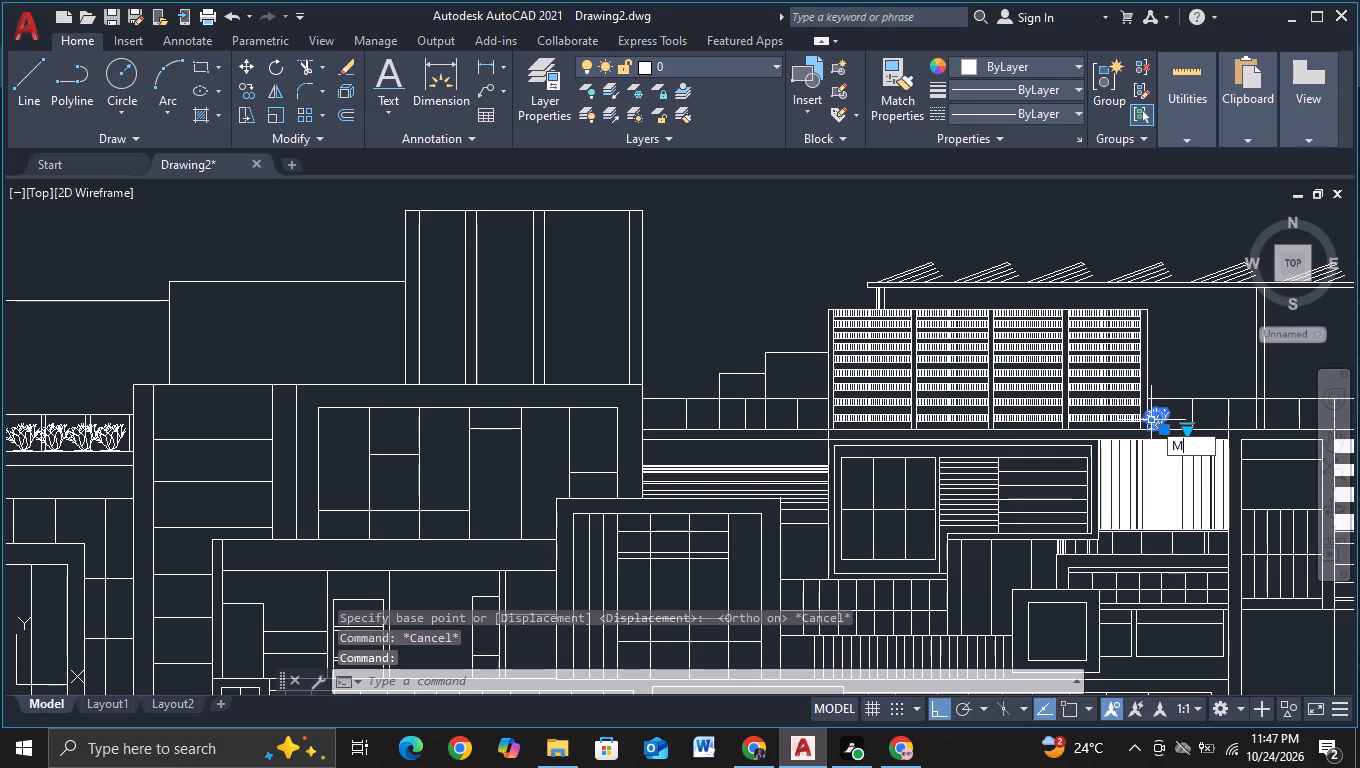
{"action": "left_click", "coordinate": [1171, 471]}
{"action": "left_click", "coordinate": [1154, 406]}
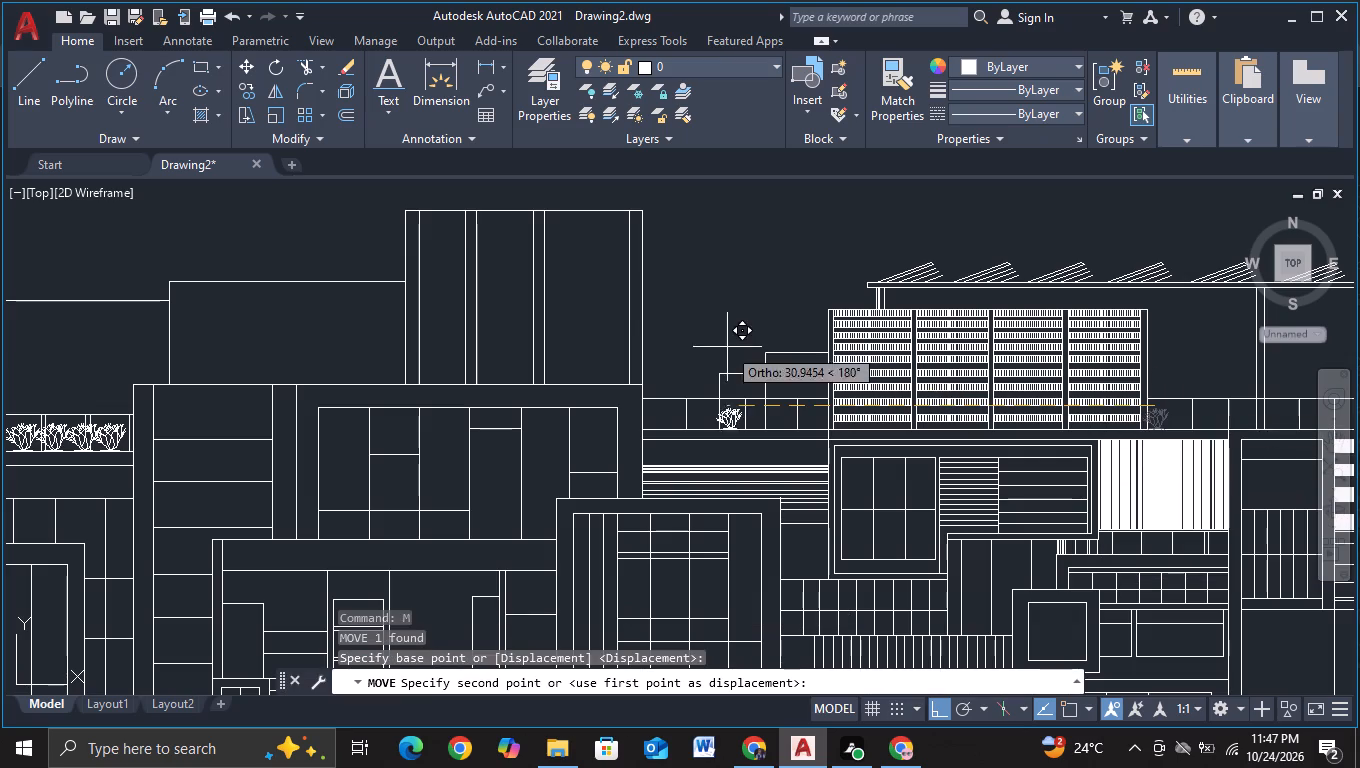
{"action": "scroll", "coordinate": [679, 354], "scroll_direction": "up", "scroll_amount": 4}
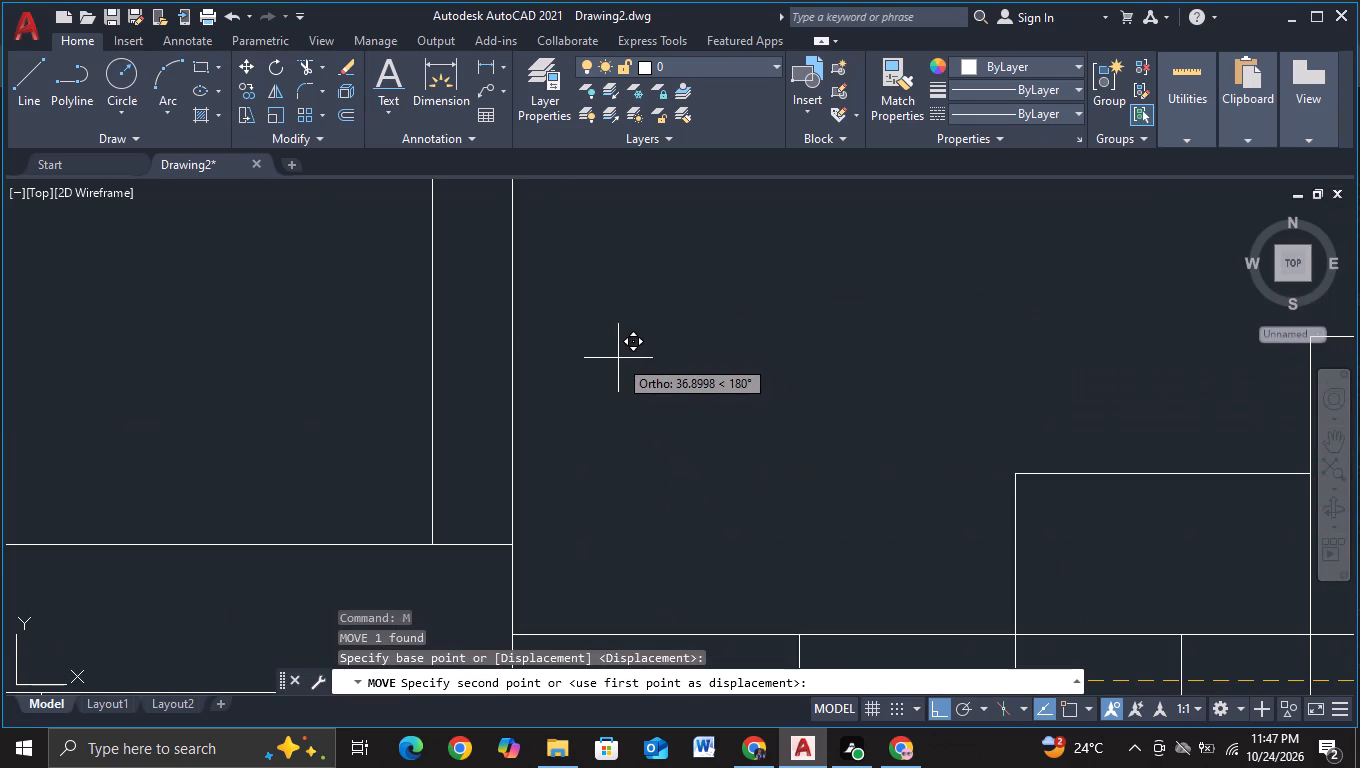
{"action": "middle_click_drag", "start_coordinate": [626, 381], "coordinate": [664, 197]}
{"action": "scroll", "coordinate": [698, 334], "scroll_direction": "down", "scroll_amount": 1}
{"action": "middle_click_drag", "start_coordinate": [698, 334], "coordinate": [652, 268]}
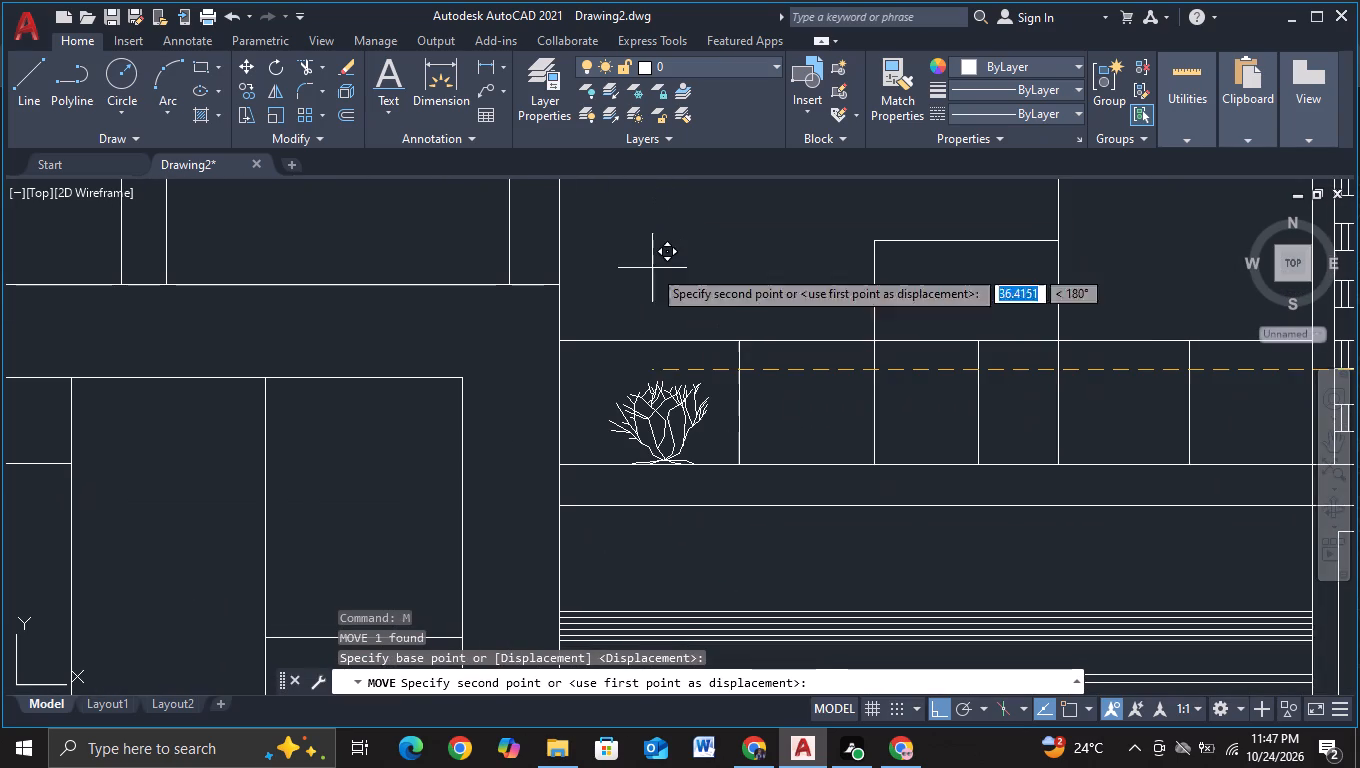
{"action": "left_click", "coordinate": [602, 276]}
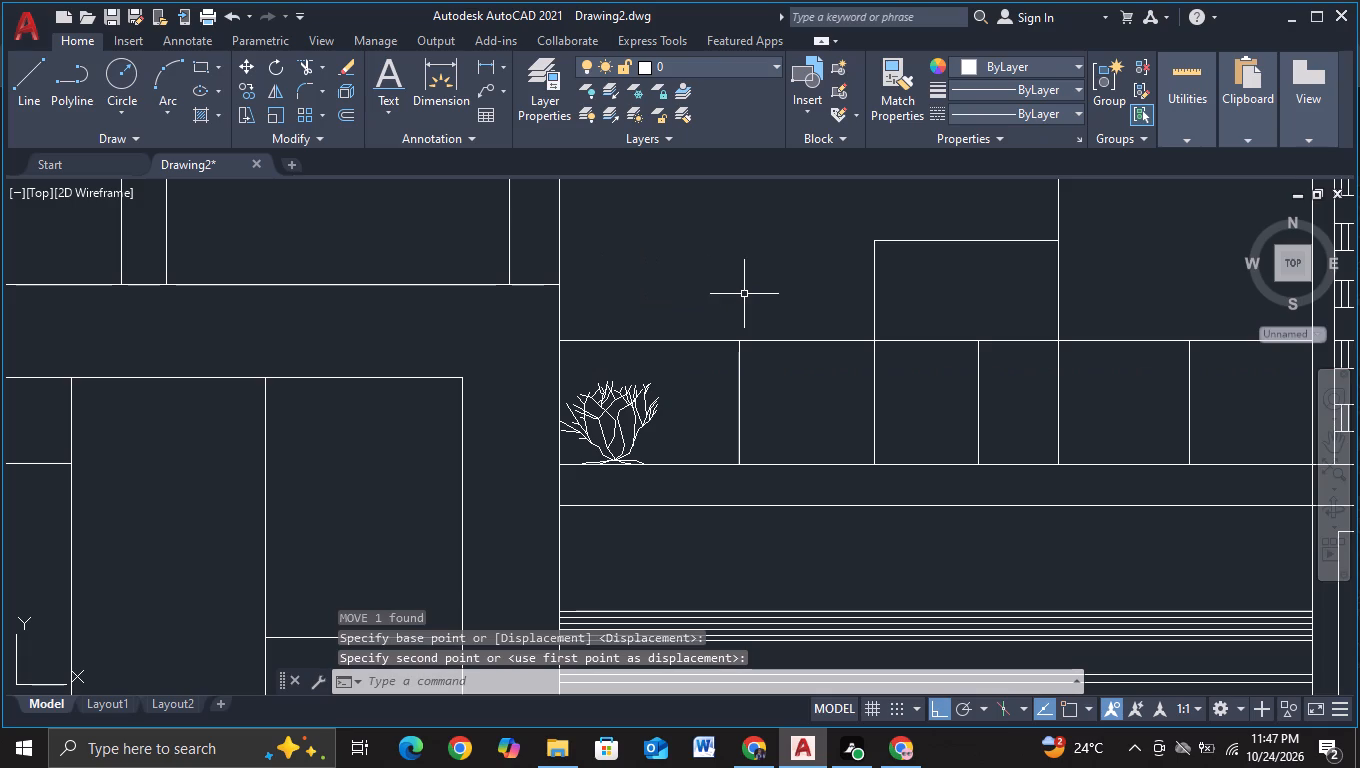
Copy the moved shrub nine times horizontally along the railing, filling it up to the louvred screen with irregular spacing.
{"action": "left_click", "coordinate": [645, 414]}
{"action": "key", "text": "c"}
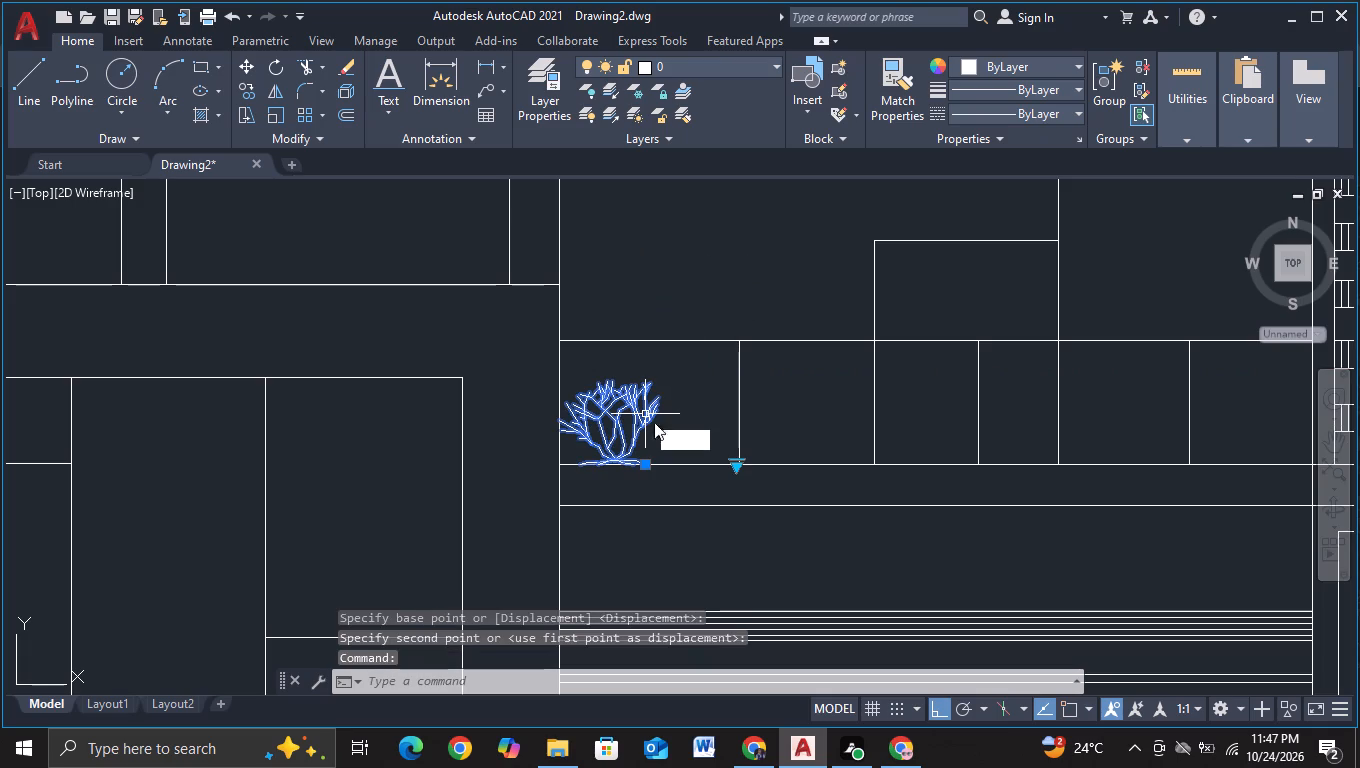
{"action": "left_click", "coordinate": [734, 486]}
{"action": "left_click", "coordinate": [769, 430]}
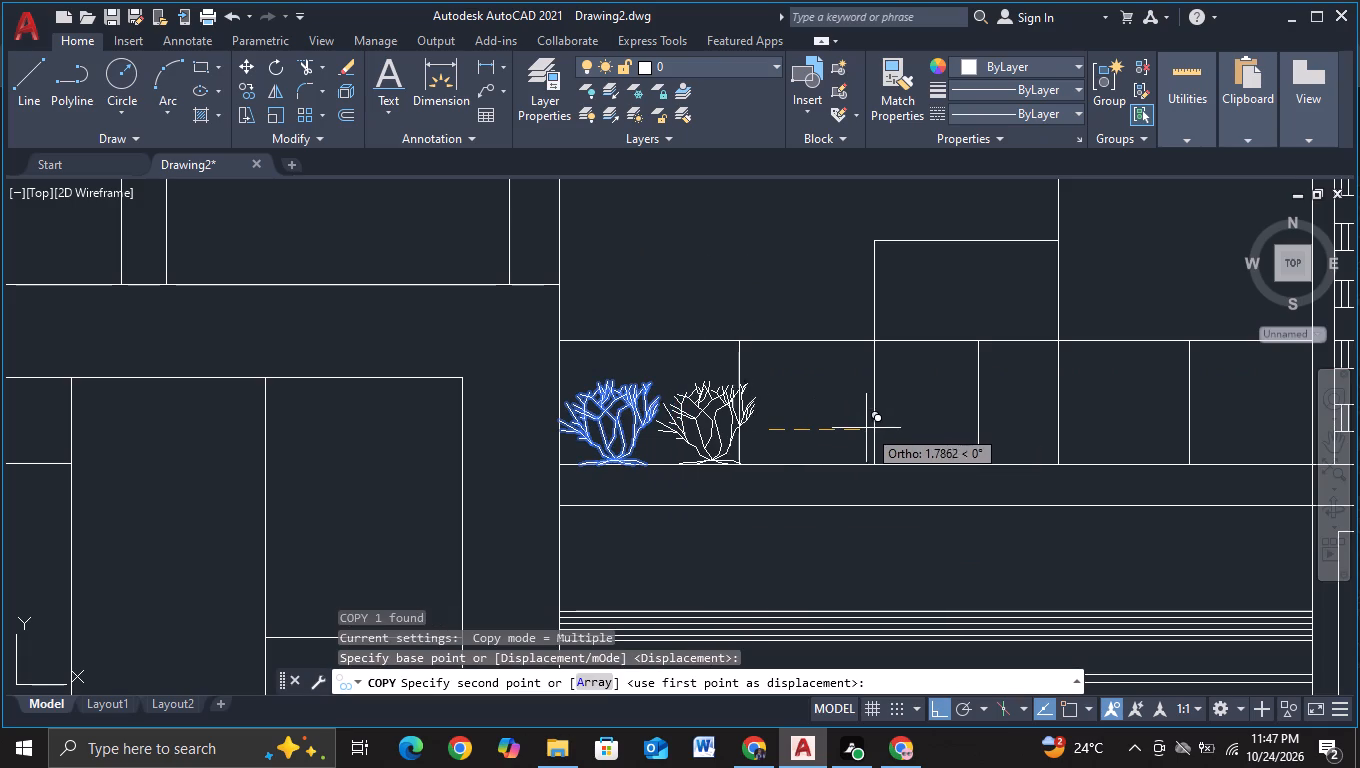
{"action": "left_click", "coordinate": [847, 428]}
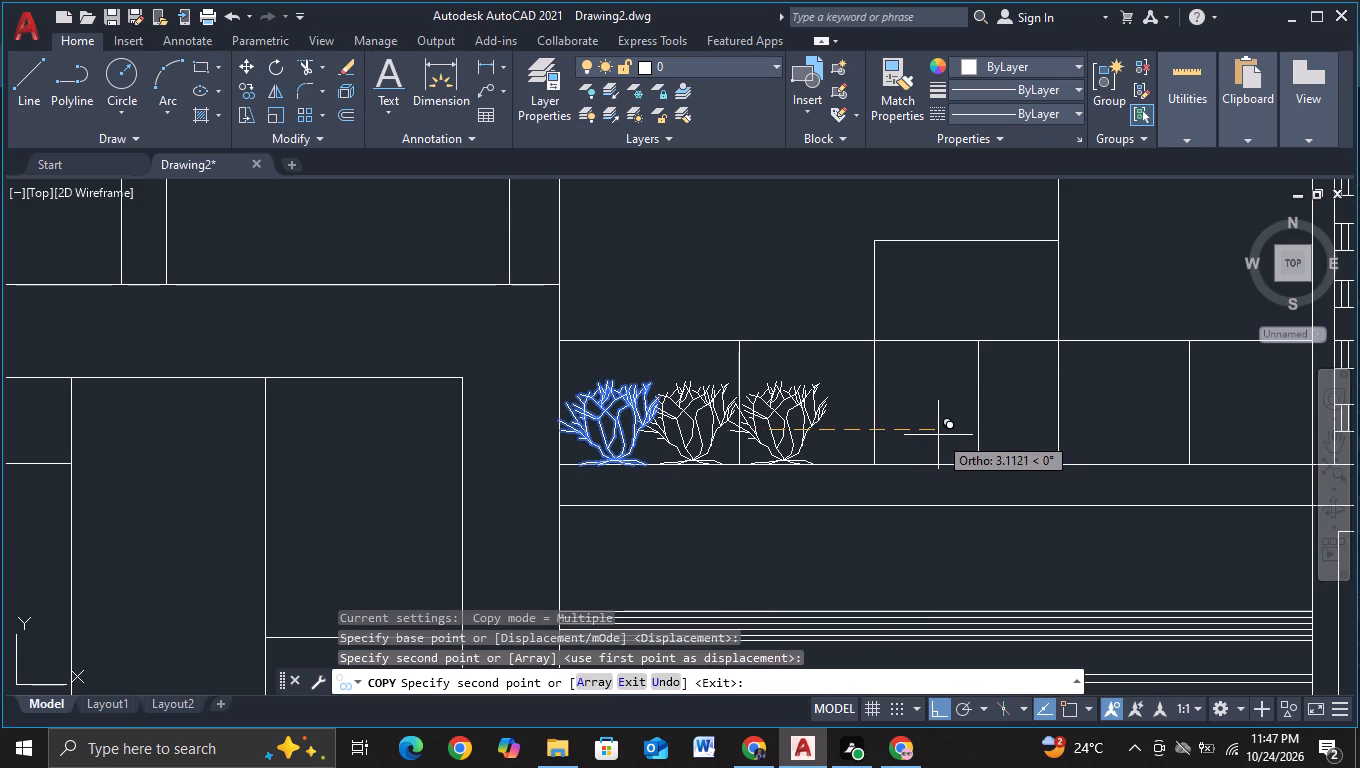
{"action": "left_click", "coordinate": [932, 435]}
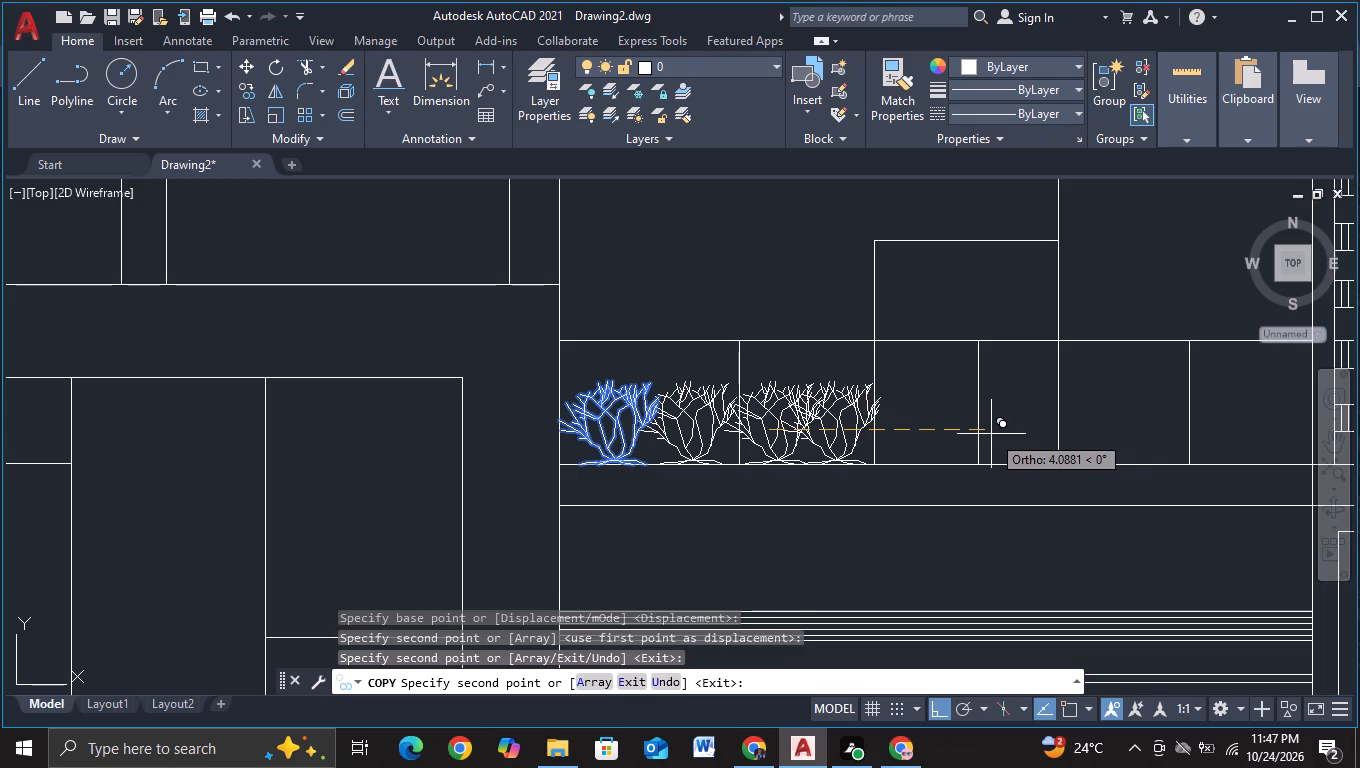
{"action": "left_click", "coordinate": [991, 434]}
{"action": "left_click", "coordinate": [1072, 432]}
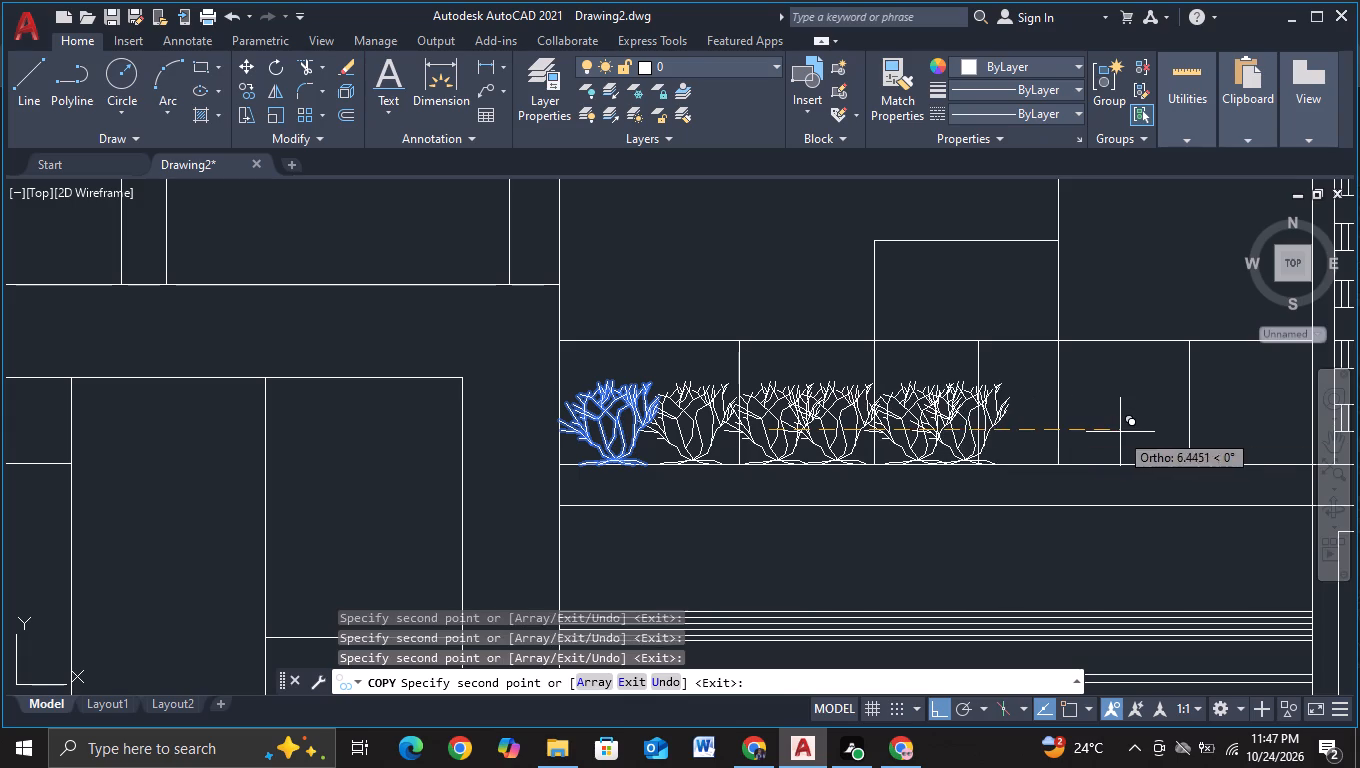
{"action": "left_click", "coordinate": [1177, 440]}
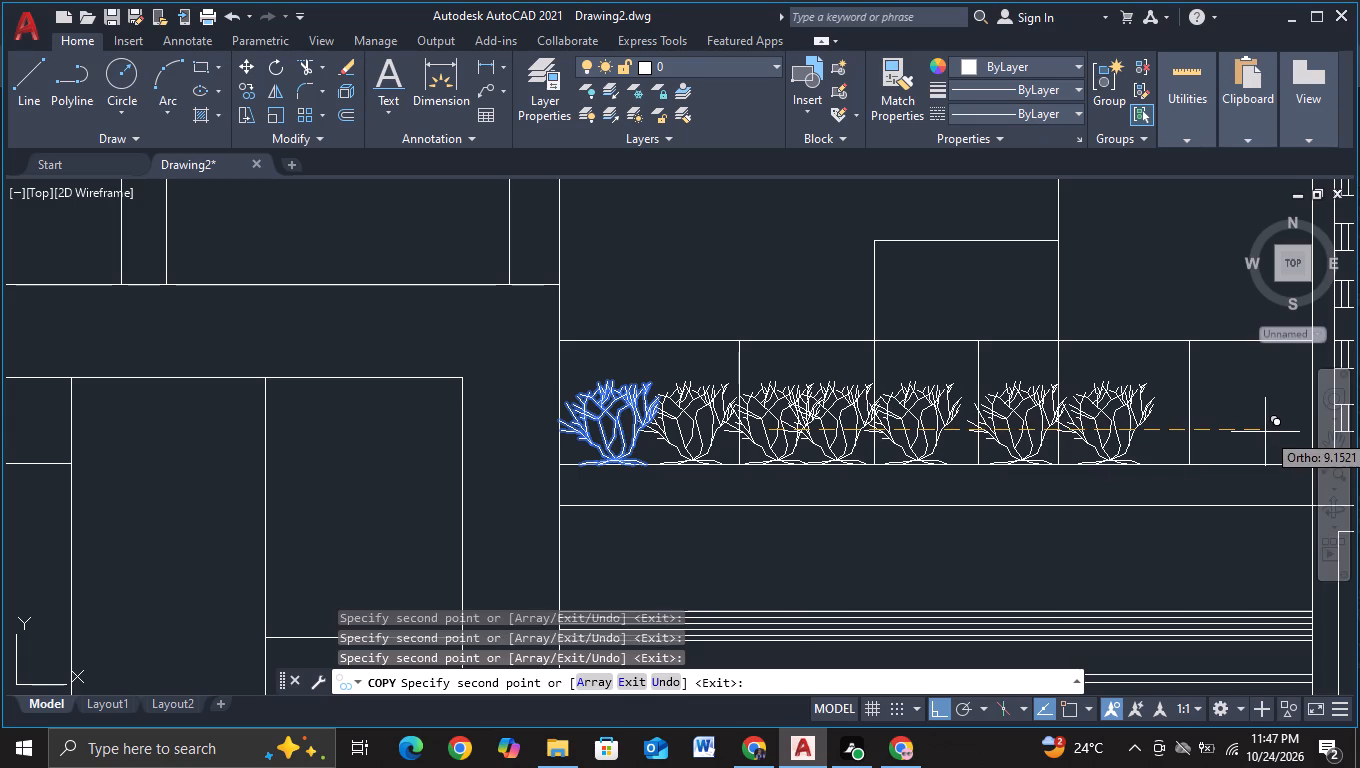
{"action": "left_click", "coordinate": [1264, 432]}
{"action": "middle_click_drag", "start_coordinate": [1264, 432], "coordinate": [833, 422]}
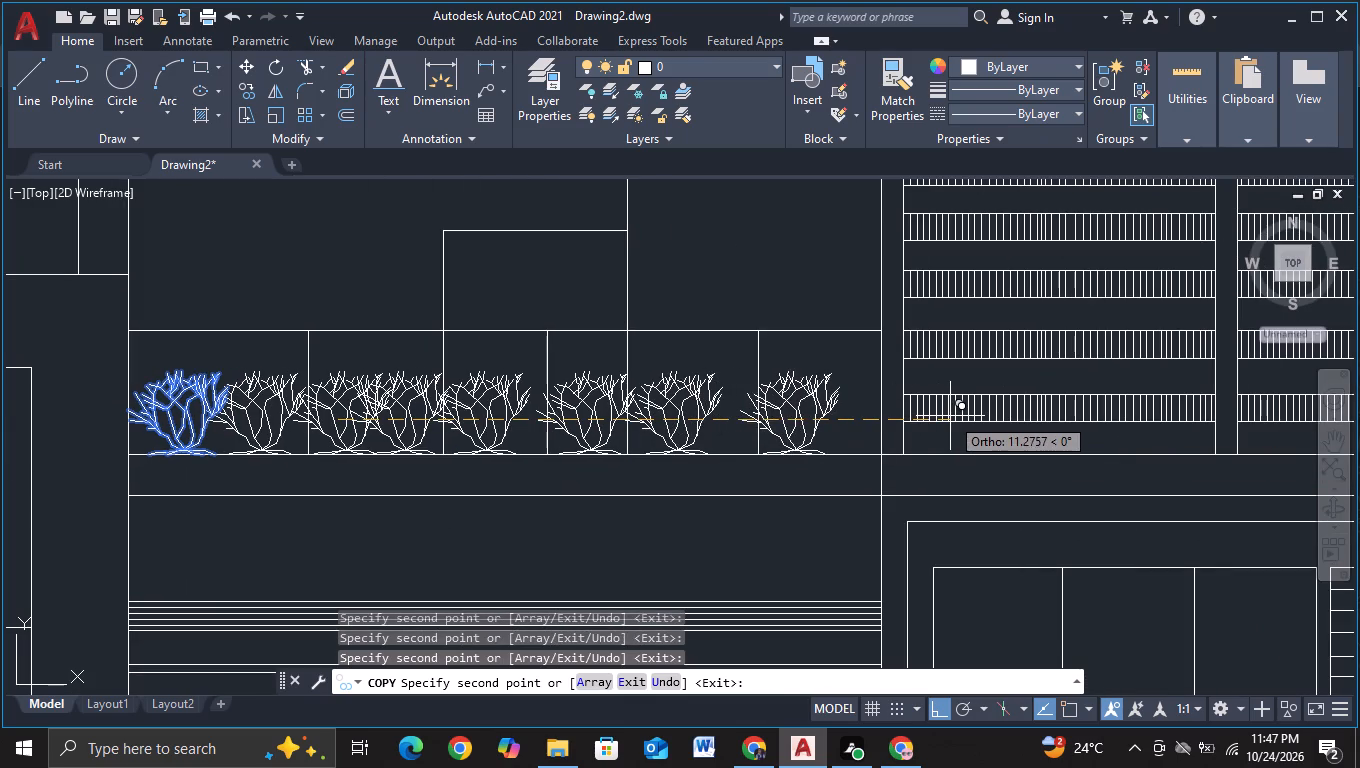
{"action": "left_click", "coordinate": [989, 413]}
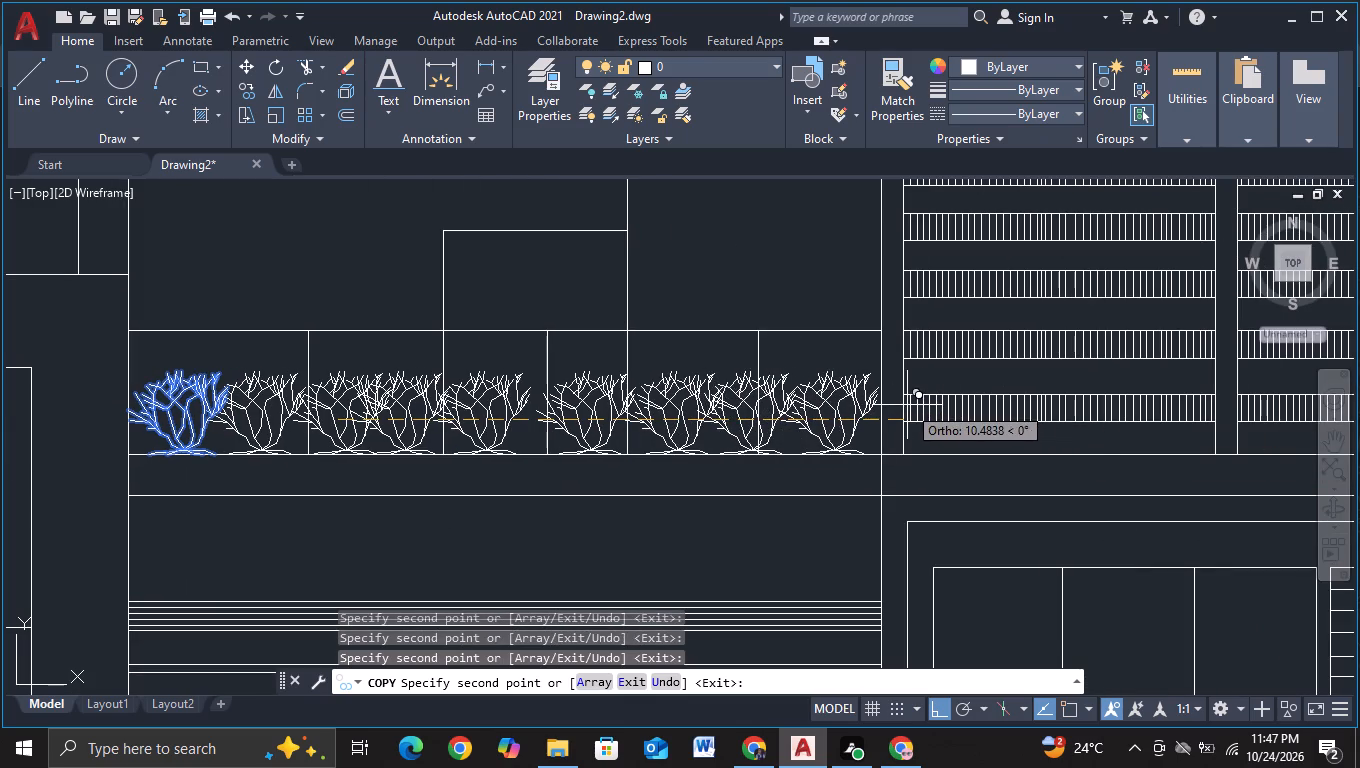
{"action": "left_click", "coordinate": [910, 407]}
{"action": "left_click", "coordinate": [705, 398]}
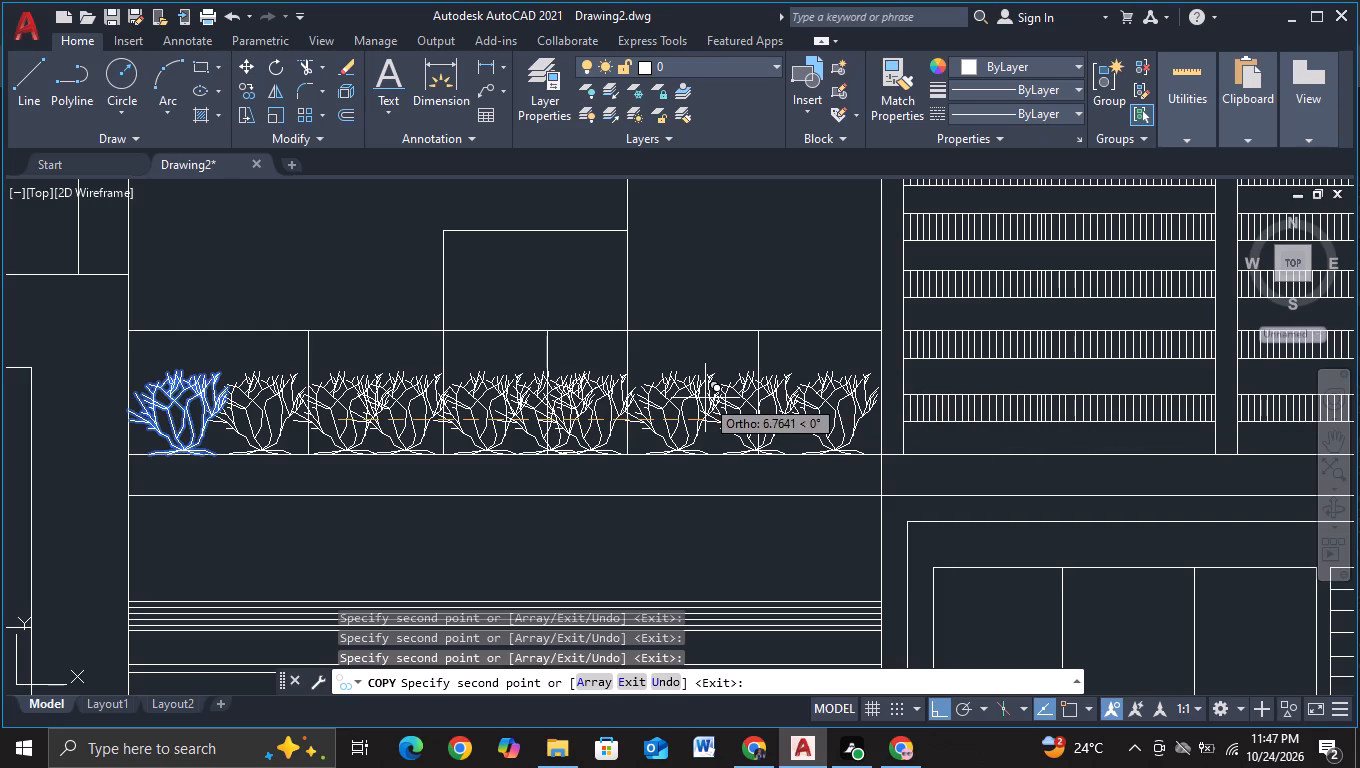
{"action": "key", "text": "Escape"}
Trim the third and fifth railing posts from the railing's left end where their lines pass behind the shrubs.
{"action": "left_click", "coordinate": [309, 75]}
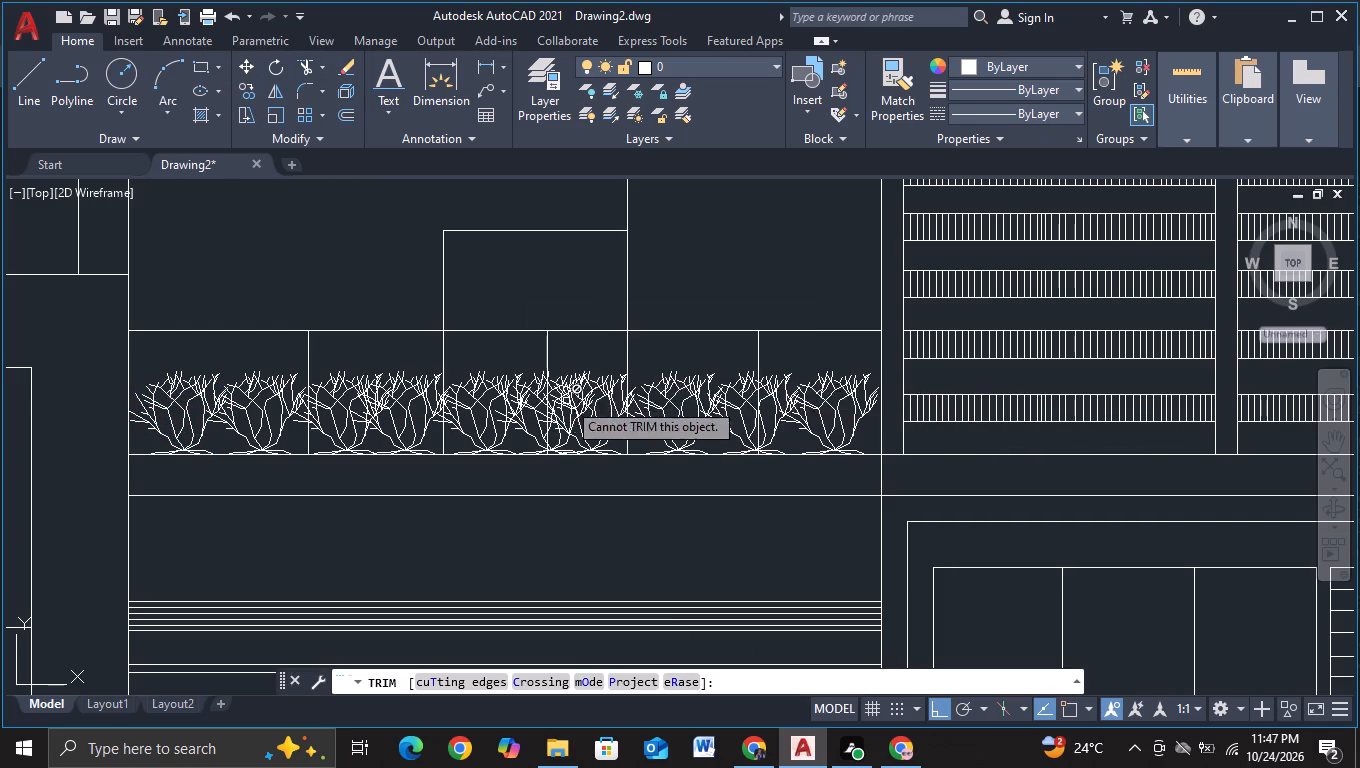
{"action": "scroll", "coordinate": [580, 417], "scroll_direction": "up", "scroll_amount": 2}
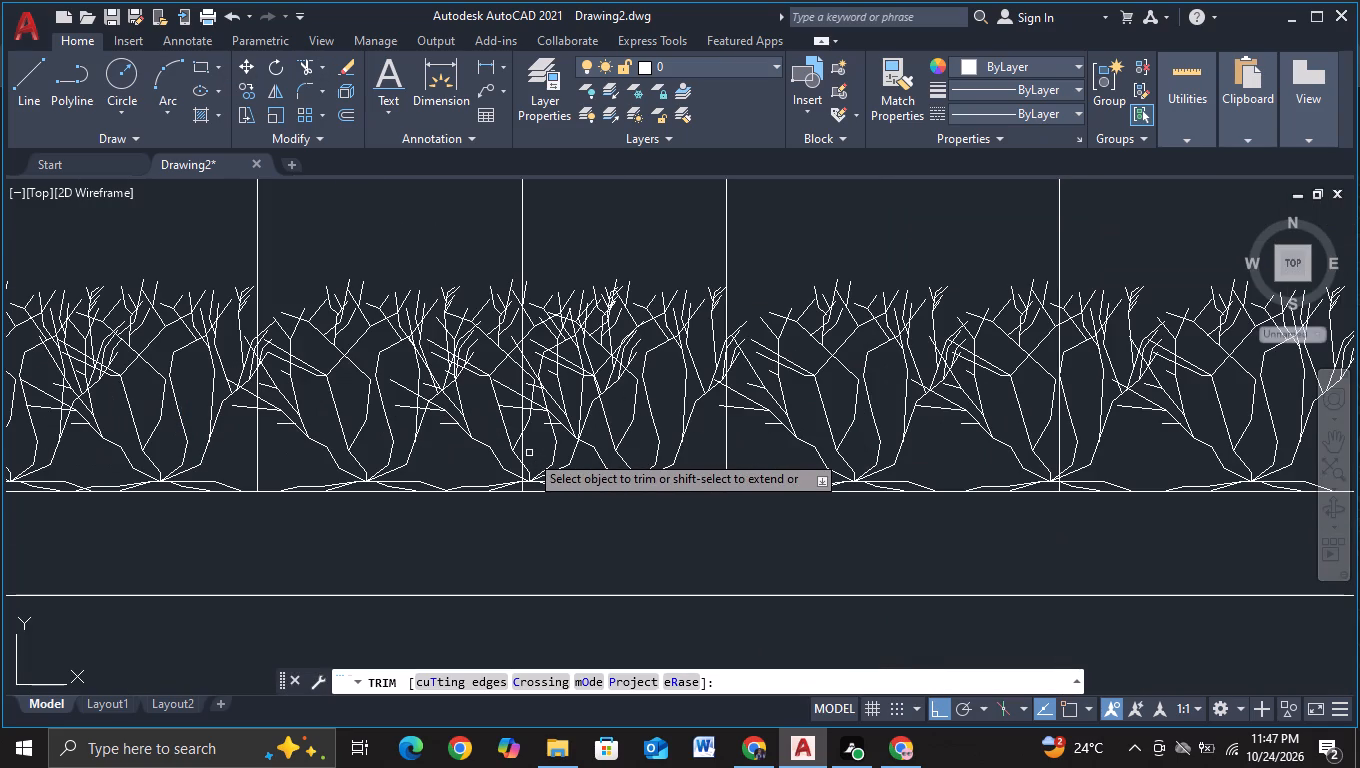
{"action": "left_click", "coordinate": [525, 453]}
{"action": "left_click", "coordinate": [509, 447]}
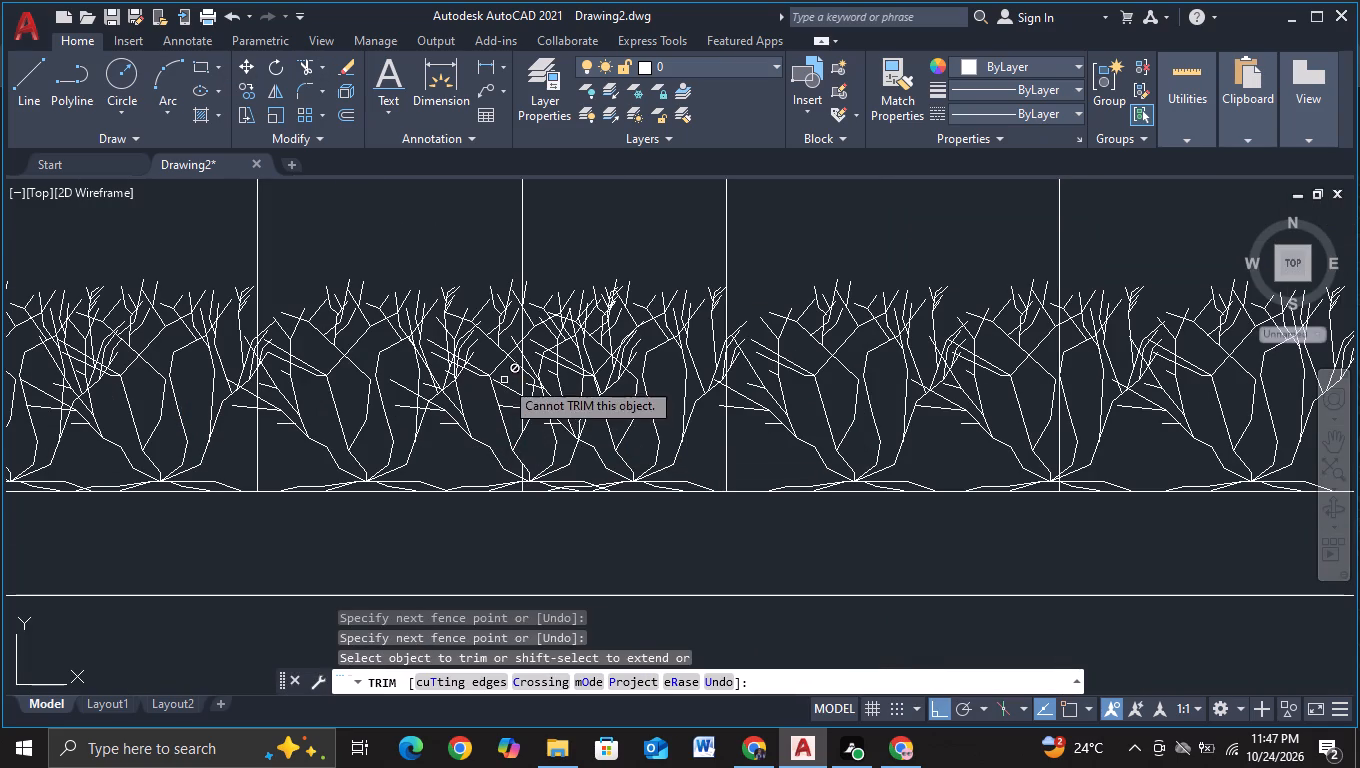
{"action": "left_click", "coordinate": [509, 376]}
{"action": "left_click", "coordinate": [542, 438]}
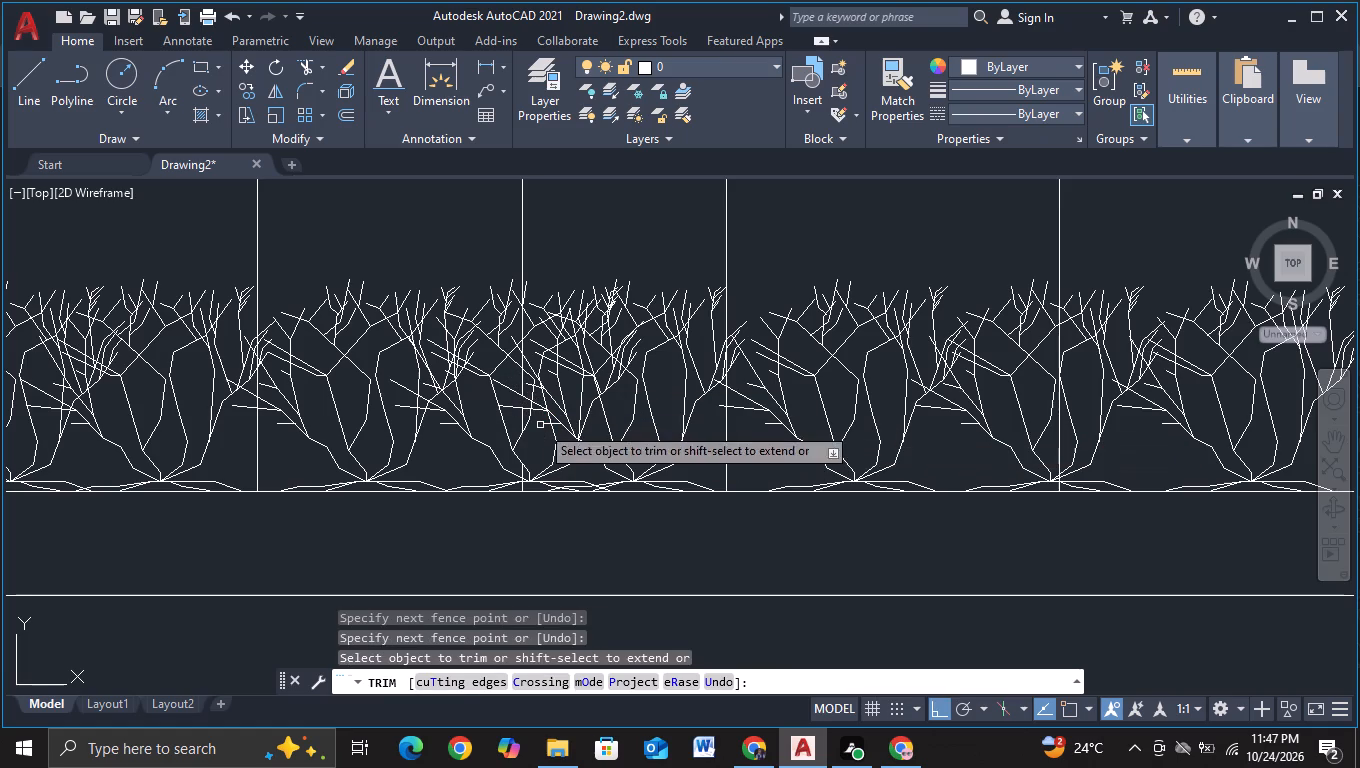
{"action": "left_click", "coordinate": [1045, 353]}
{"action": "left_click", "coordinate": [1068, 343]}
{"action": "scroll", "coordinate": [1054, 424], "scroll_direction": "down", "scroll_amount": 2}
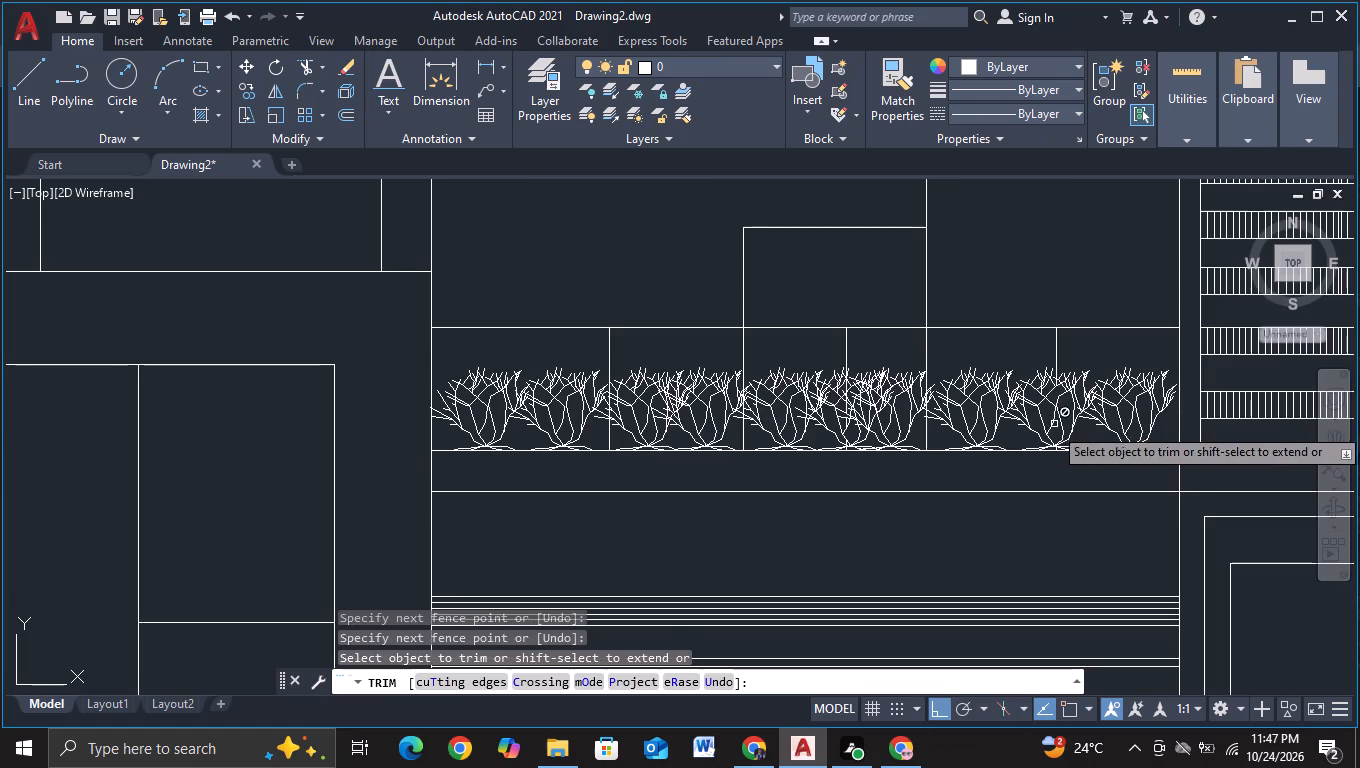
{"action": "key", "text": "Escape"}
Copy a mid-row shrub horizontally nine times onto the railing beyond the louvred screen, up to the post above the slatted window's left edge.
{"action": "left_click", "coordinate": [869, 419]}
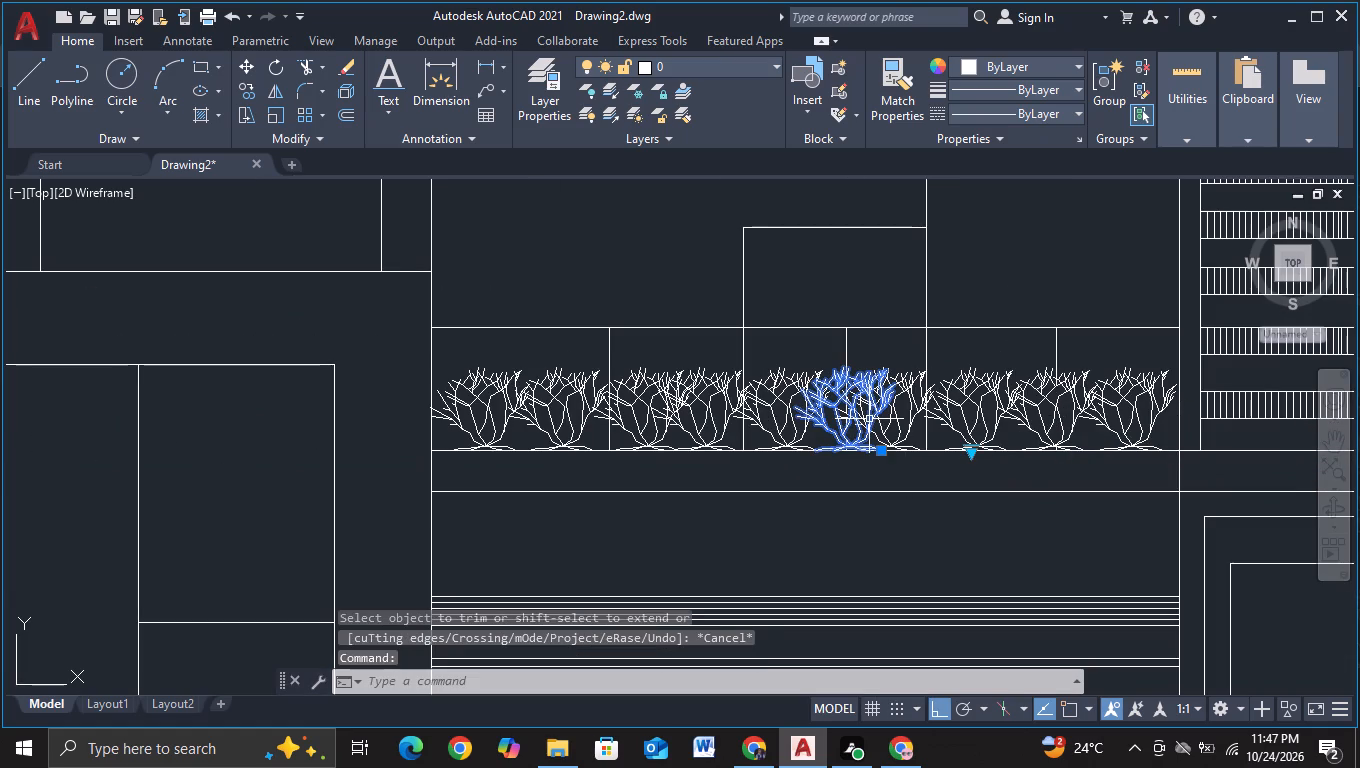
{"action": "key", "text": "c"}
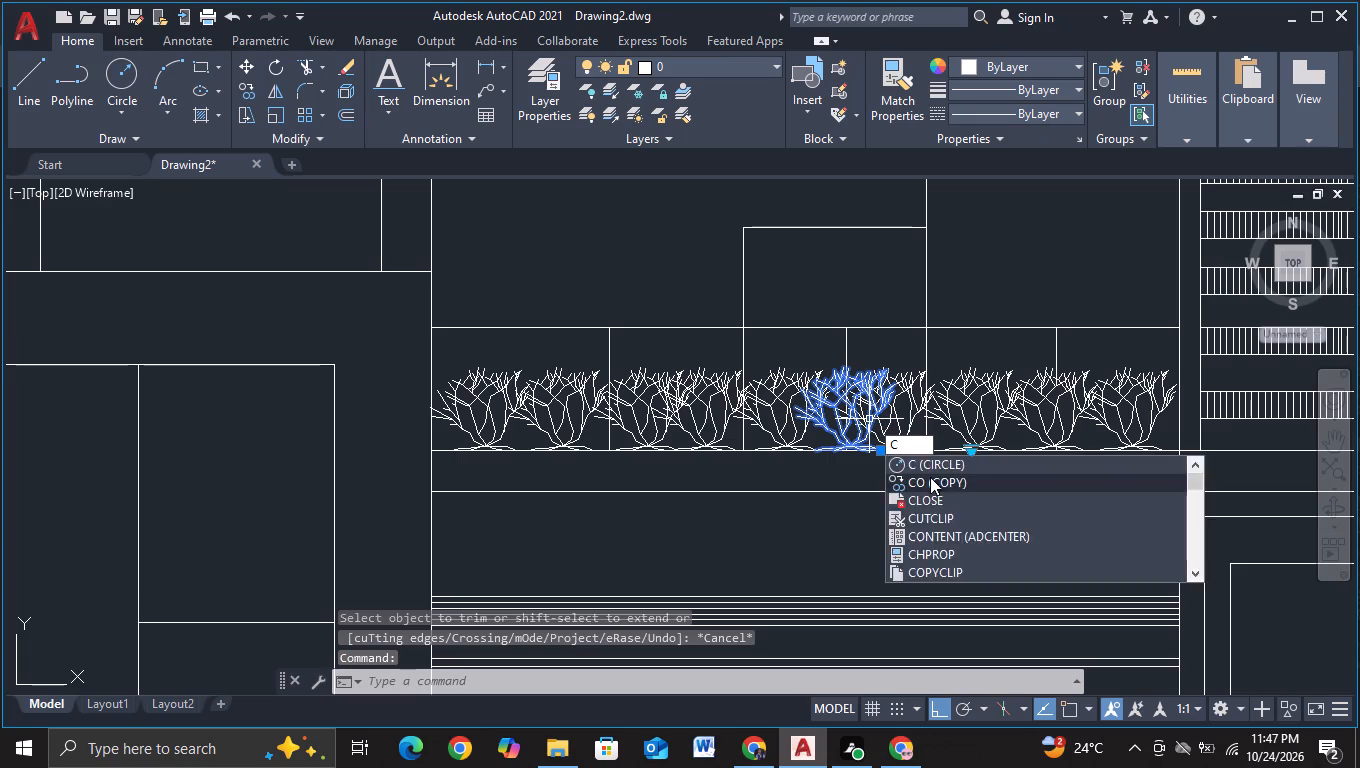
{"action": "left_click", "coordinate": [930, 477]}
{"action": "left_click_drag", "start_coordinate": [875, 399], "coordinate": [891, 400]}
{"action": "scroll", "coordinate": [1145, 372], "scroll_direction": "down", "scroll_amount": 2}
{"action": "middle_click_drag", "start_coordinate": [1145, 372], "coordinate": [0, 245]}
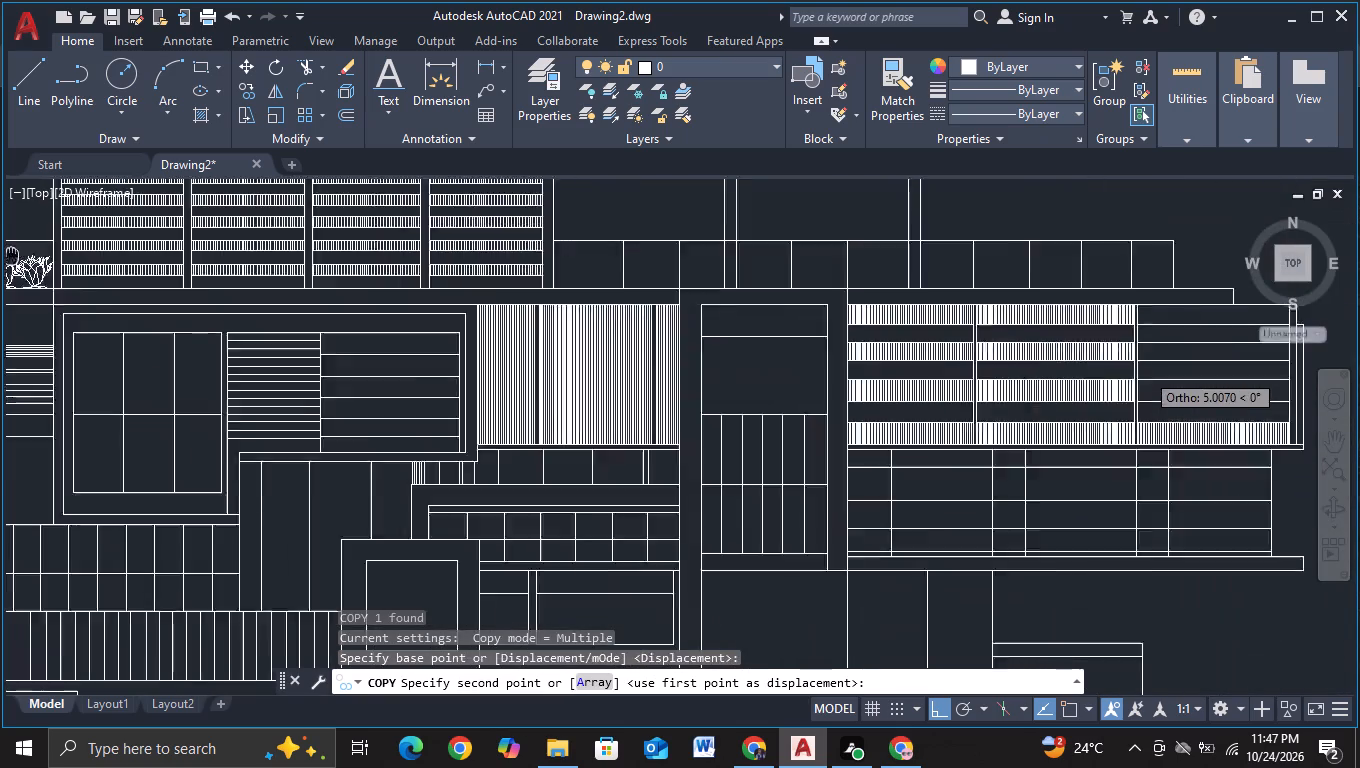
{"action": "middle_click_drag", "start_coordinate": [0, 245], "coordinate": [0, 244]}
{"action": "scroll", "coordinate": [495, 229], "scroll_direction": "up", "scroll_amount": 2}
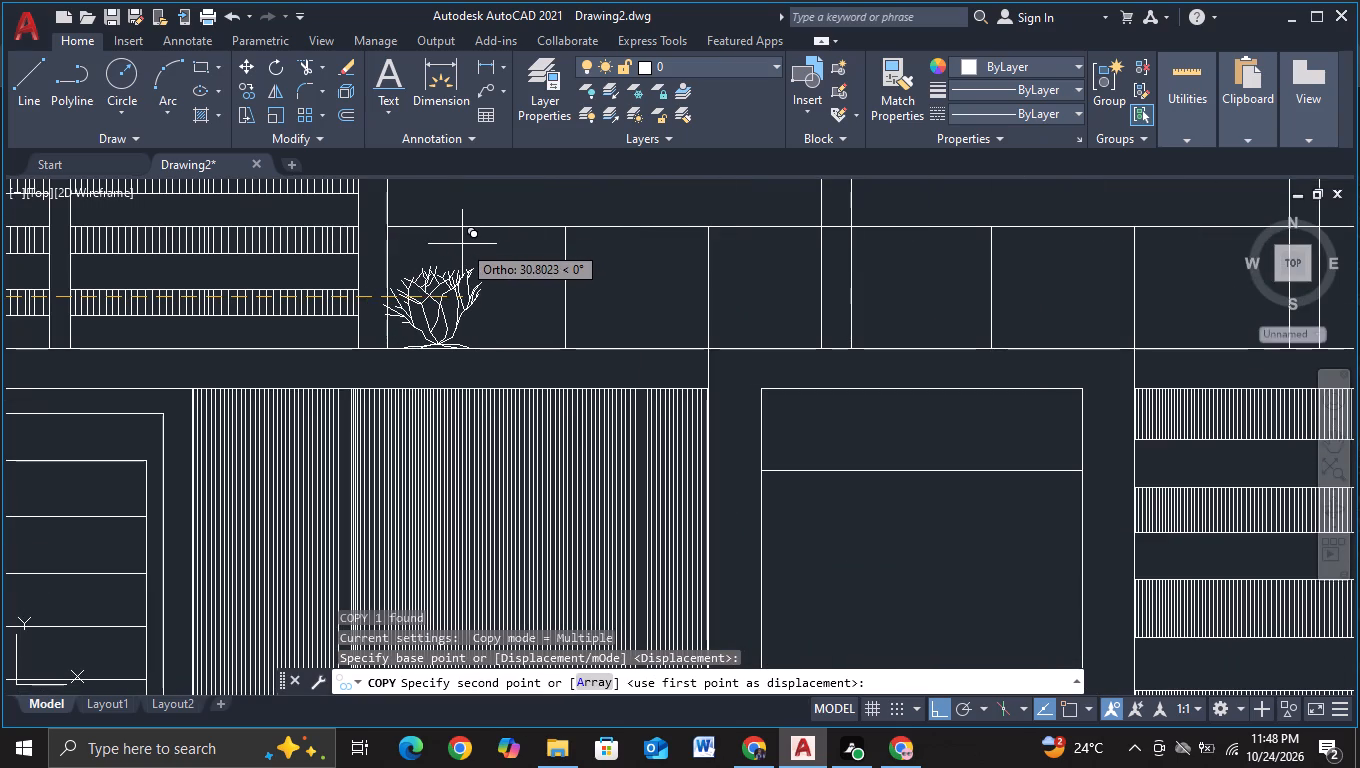
{"action": "left_click", "coordinate": [462, 244]}
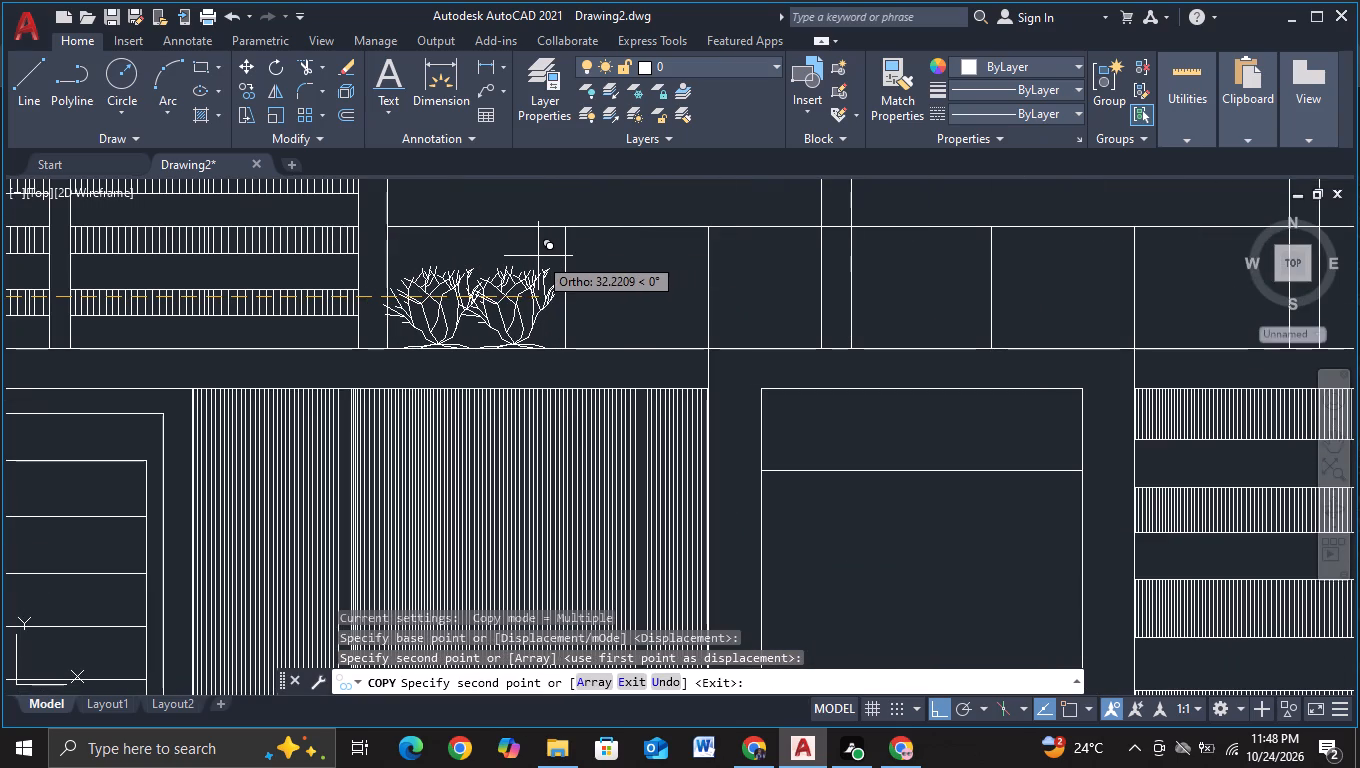
{"action": "left_click", "coordinate": [538, 256]}
{"action": "left_click", "coordinate": [637, 262]}
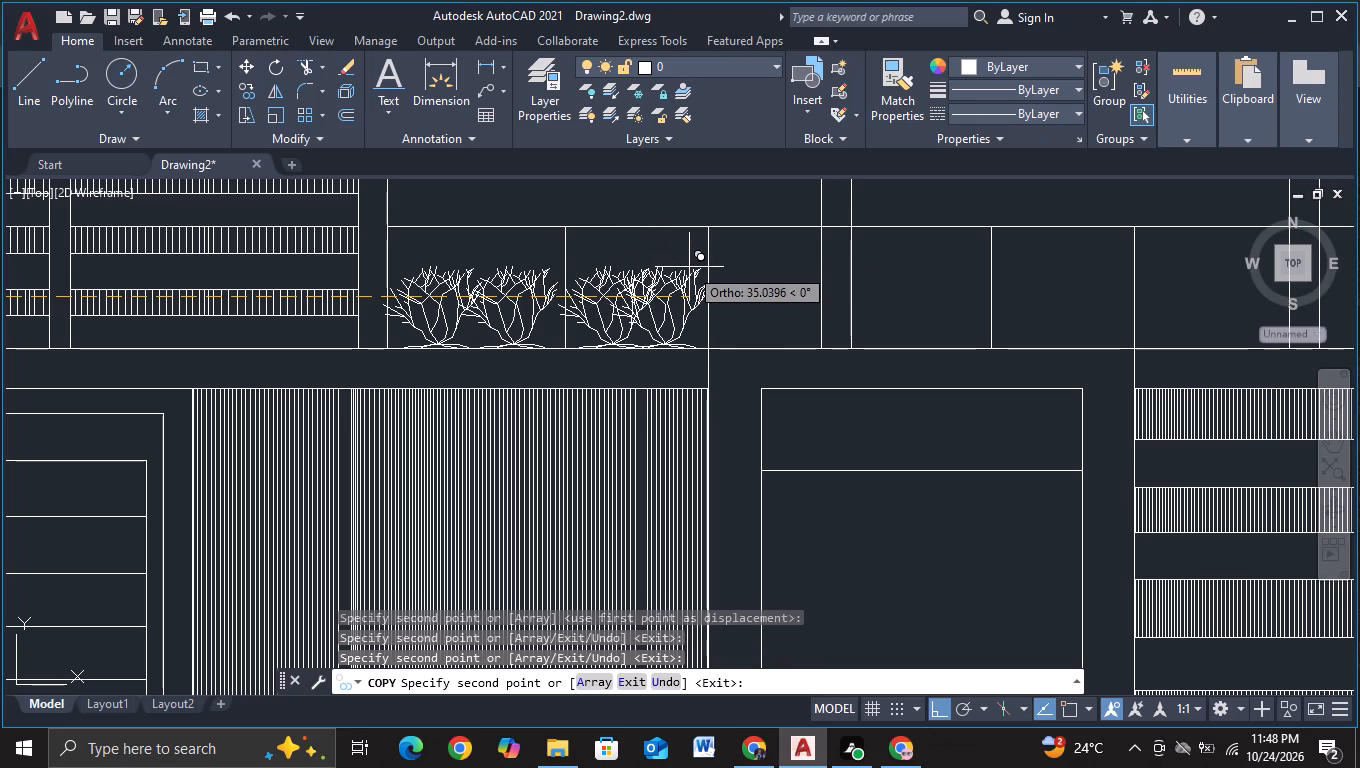
{"action": "left_click", "coordinate": [689, 267]}
{"action": "left_click", "coordinate": [792, 267]}
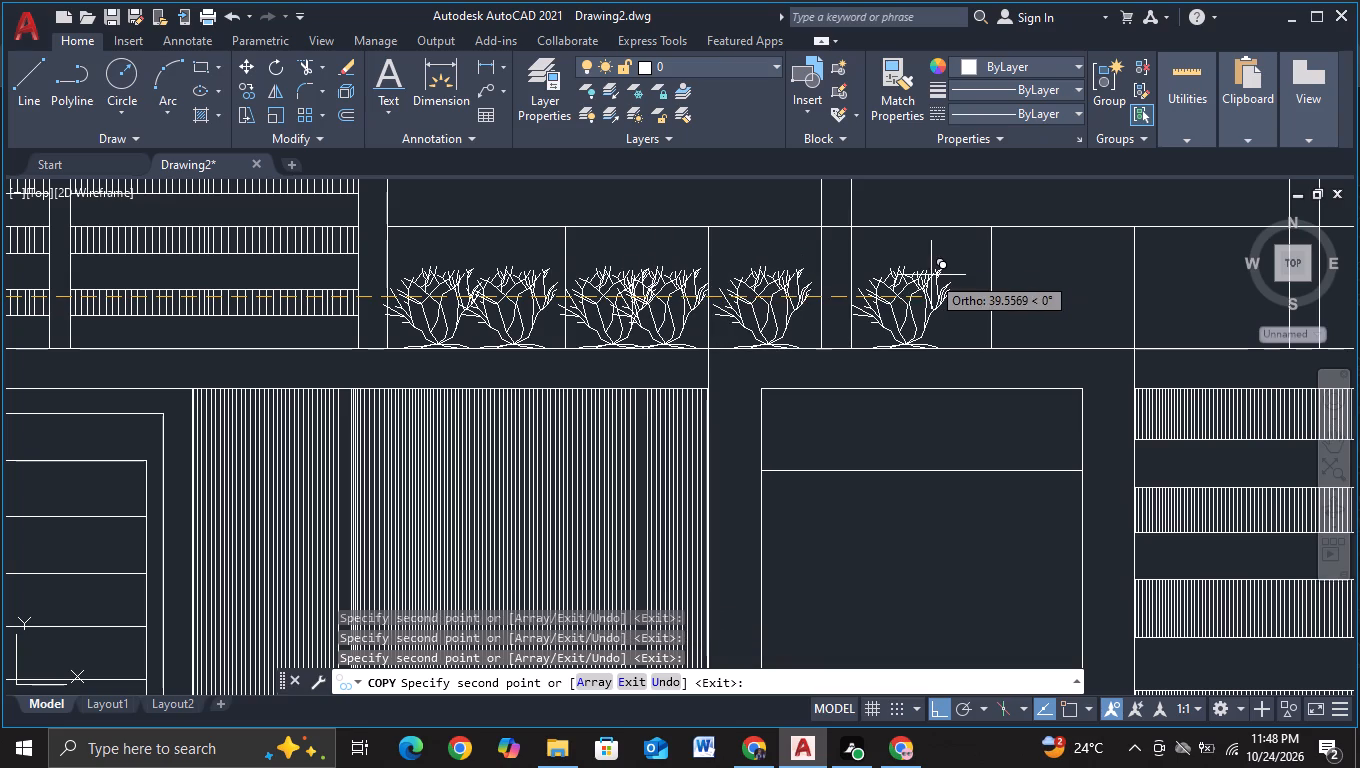
{"action": "left_click", "coordinate": [931, 275]}
{"action": "left_click", "coordinate": [985, 275]}
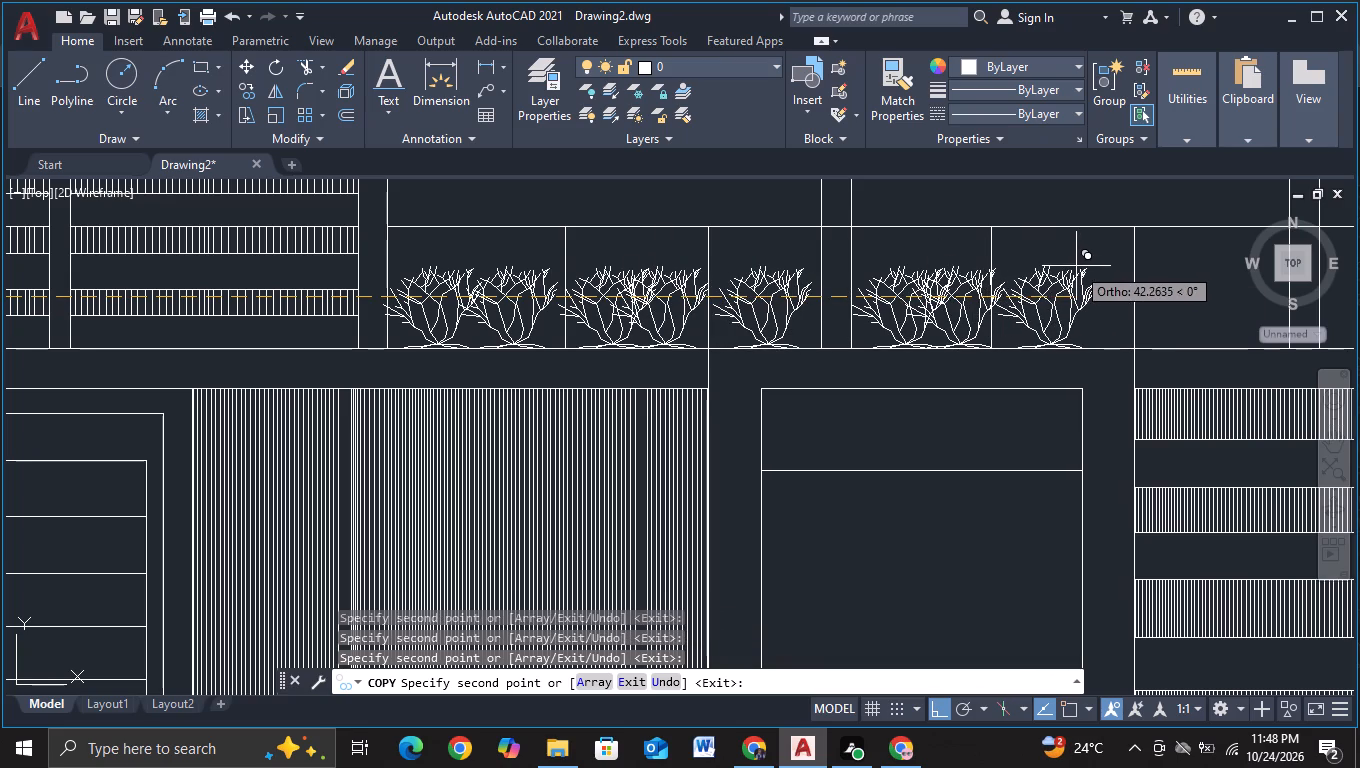
{"action": "left_click", "coordinate": [1075, 266]}
{"action": "left_click", "coordinate": [1117, 274]}
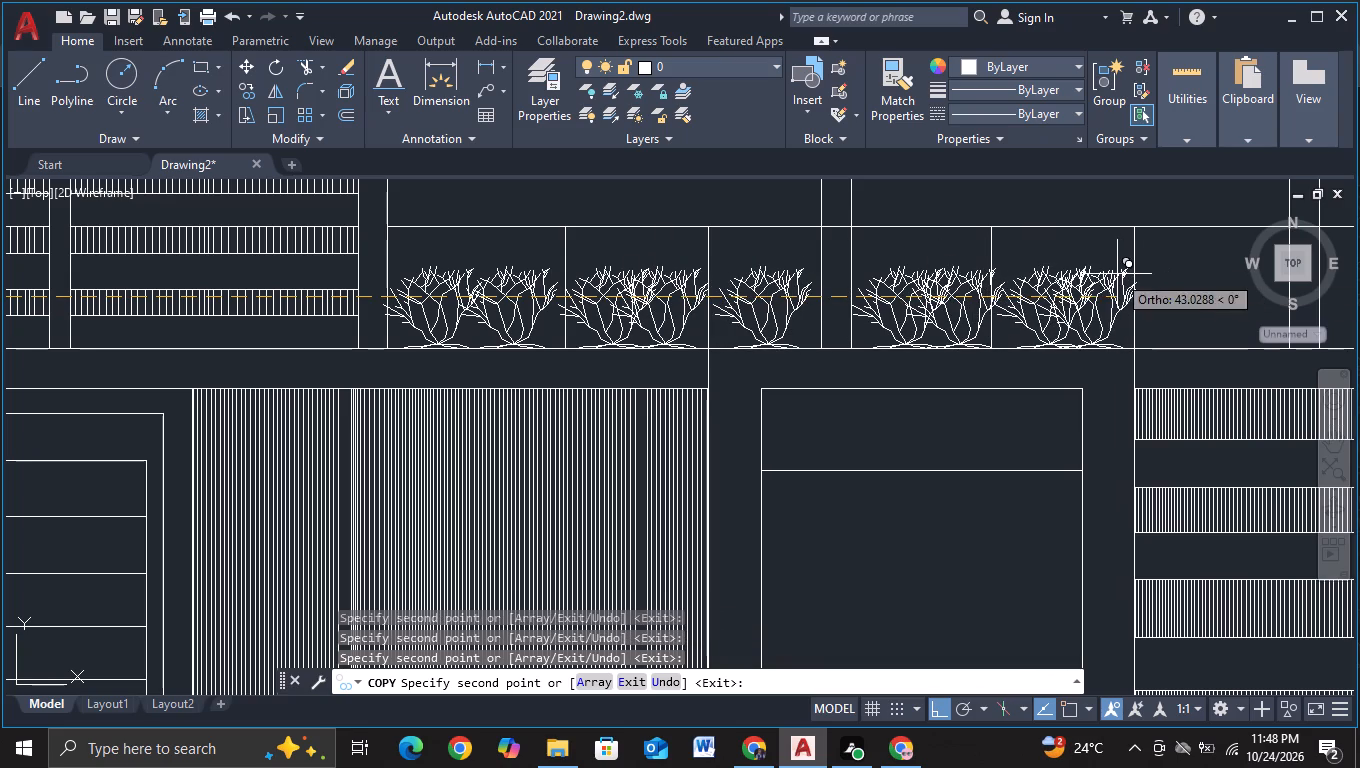
Place eleven more shrub copies along the same railing, from above the slatted window to its right end, with irregular spacing.
{"action": "middle_click_drag", "start_coordinate": [1117, 274], "coordinate": [725, 365]}
{"action": "left_click", "coordinate": [811, 362]}
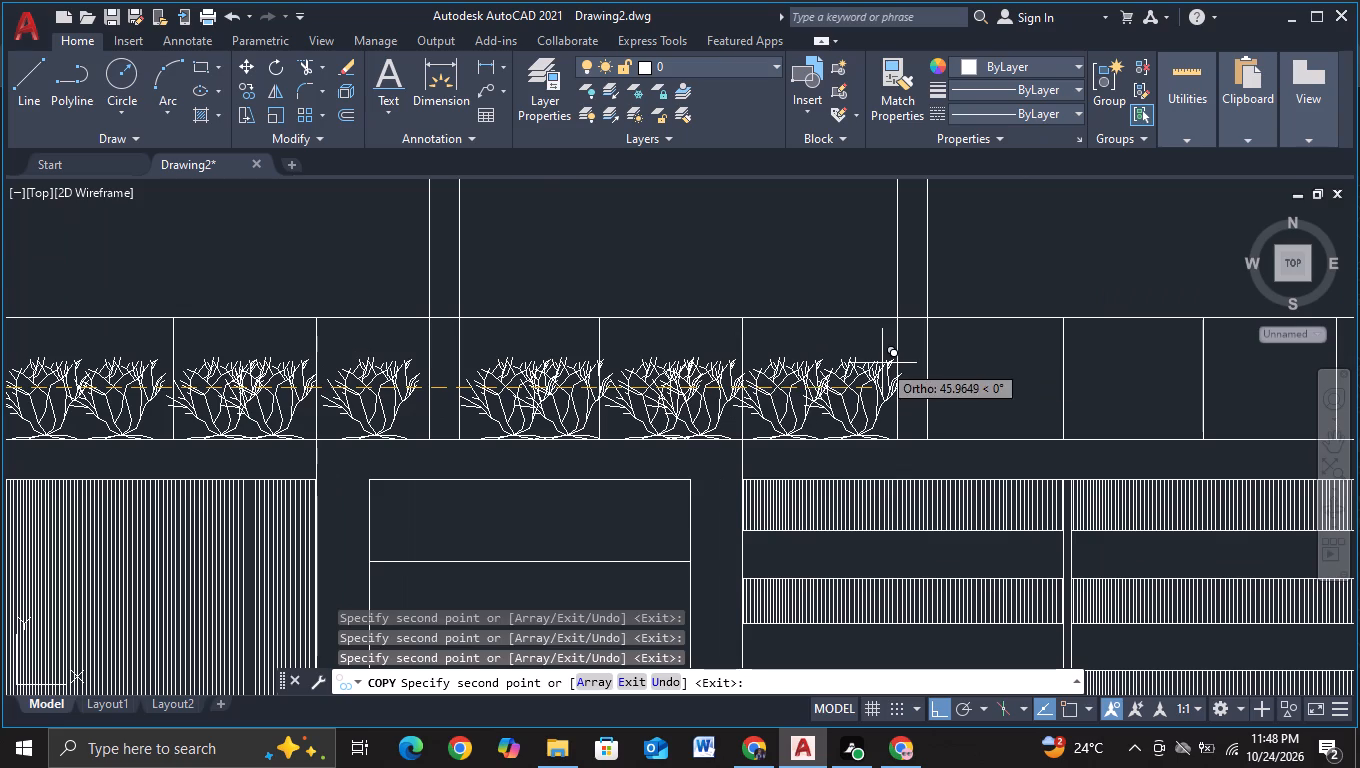
{"action": "left_click", "coordinate": [882, 363]}
{"action": "left_click", "coordinate": [1000, 344]}
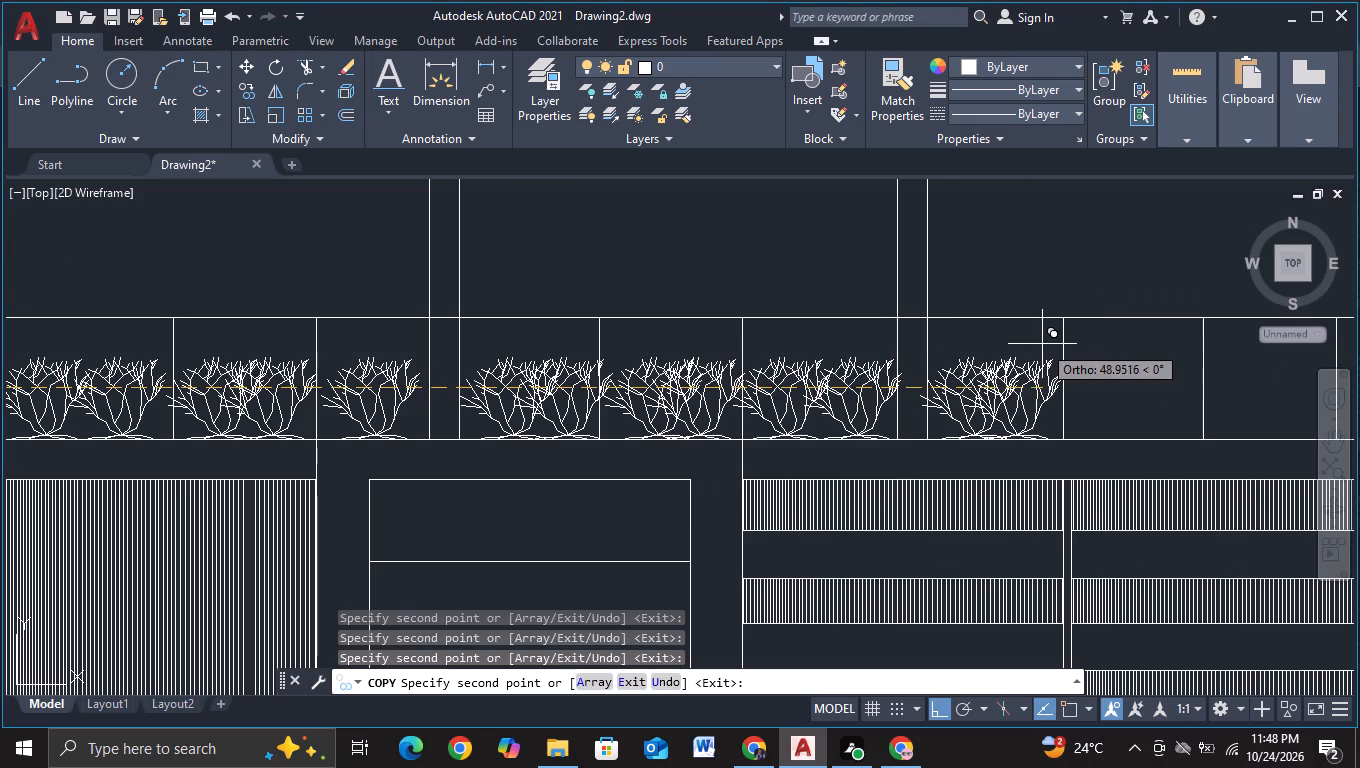
{"action": "left_click", "coordinate": [1042, 344]}
{"action": "left_click", "coordinate": [1145, 347]}
{"action": "middle_click_drag", "start_coordinate": [1163, 347], "coordinate": [797, 369]}
{"action": "left_click", "coordinate": [823, 369]}
{"action": "left_click", "coordinate": [906, 363]}
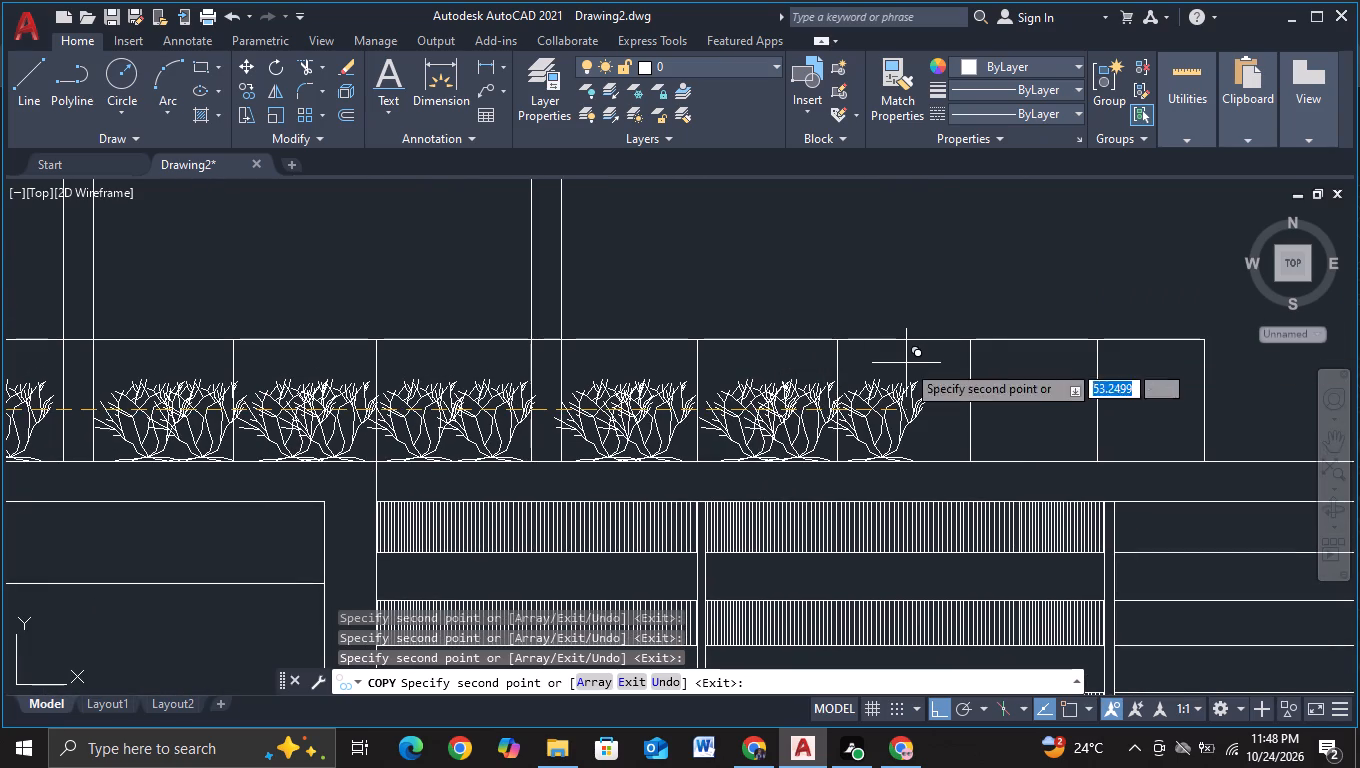
{"action": "left_click", "coordinate": [956, 363]}
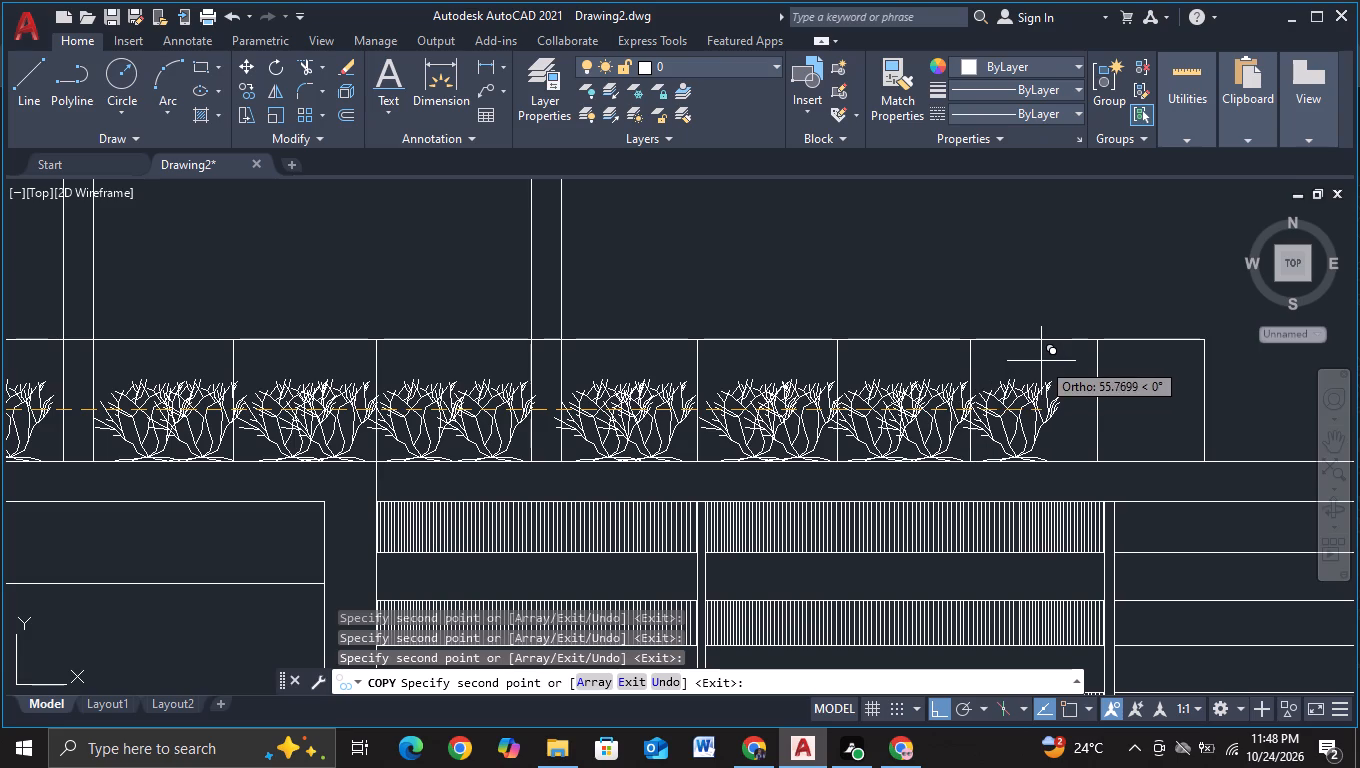
{"action": "left_click", "coordinate": [1041, 361]}
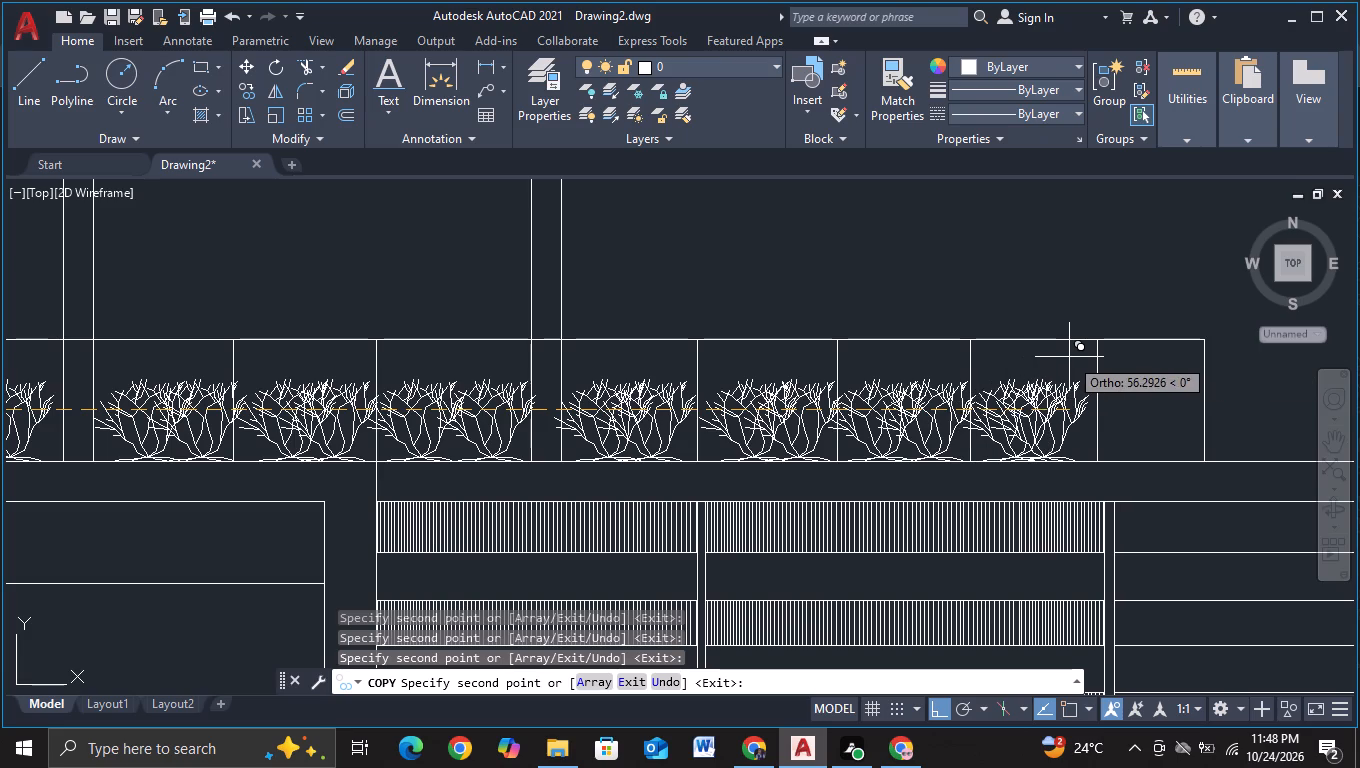
{"action": "left_click", "coordinate": [1082, 357]}
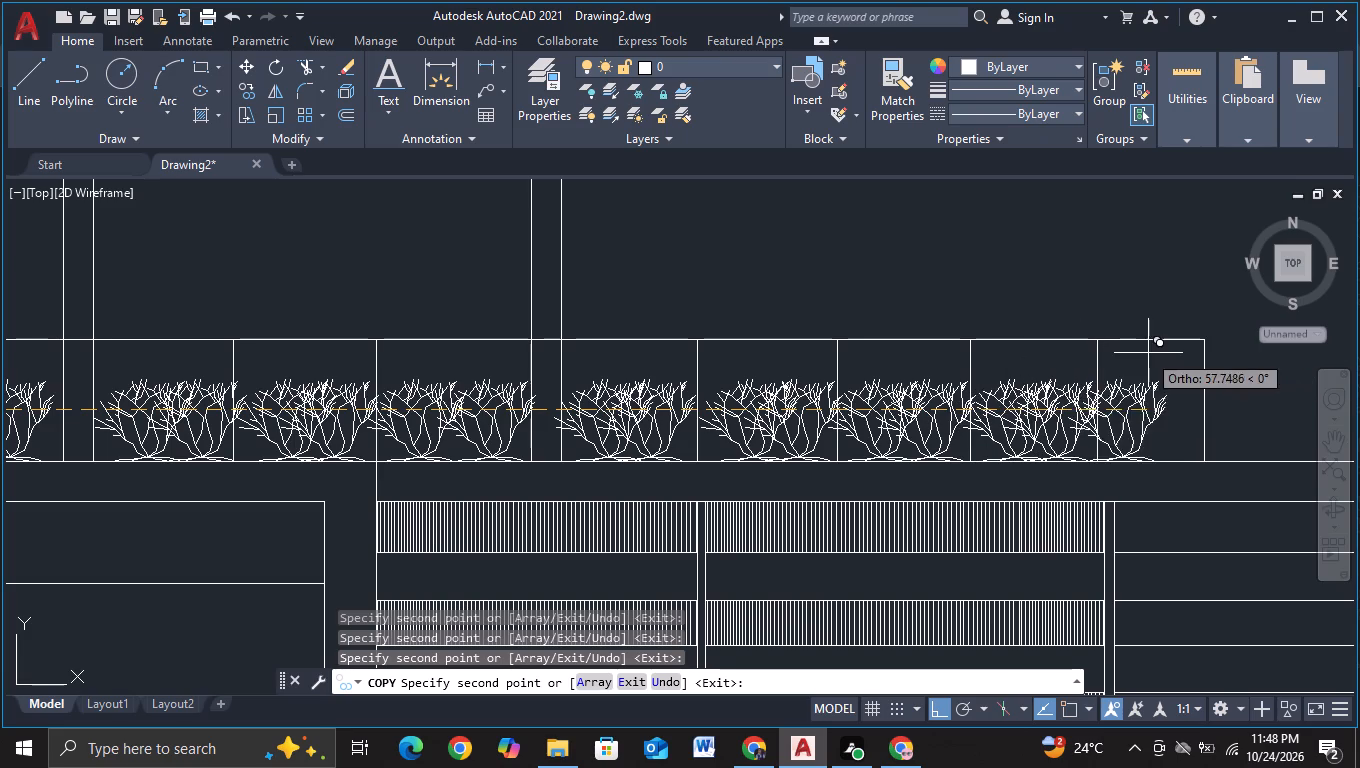
{"action": "left_click", "coordinate": [1174, 347]}
{"action": "key", "text": "Escape"}
Scale the small shrub in the open recess at mid-elevation up to about twice its size.
{"action": "scroll", "coordinate": [988, 303], "scroll_direction": "down", "scroll_amount": 3}
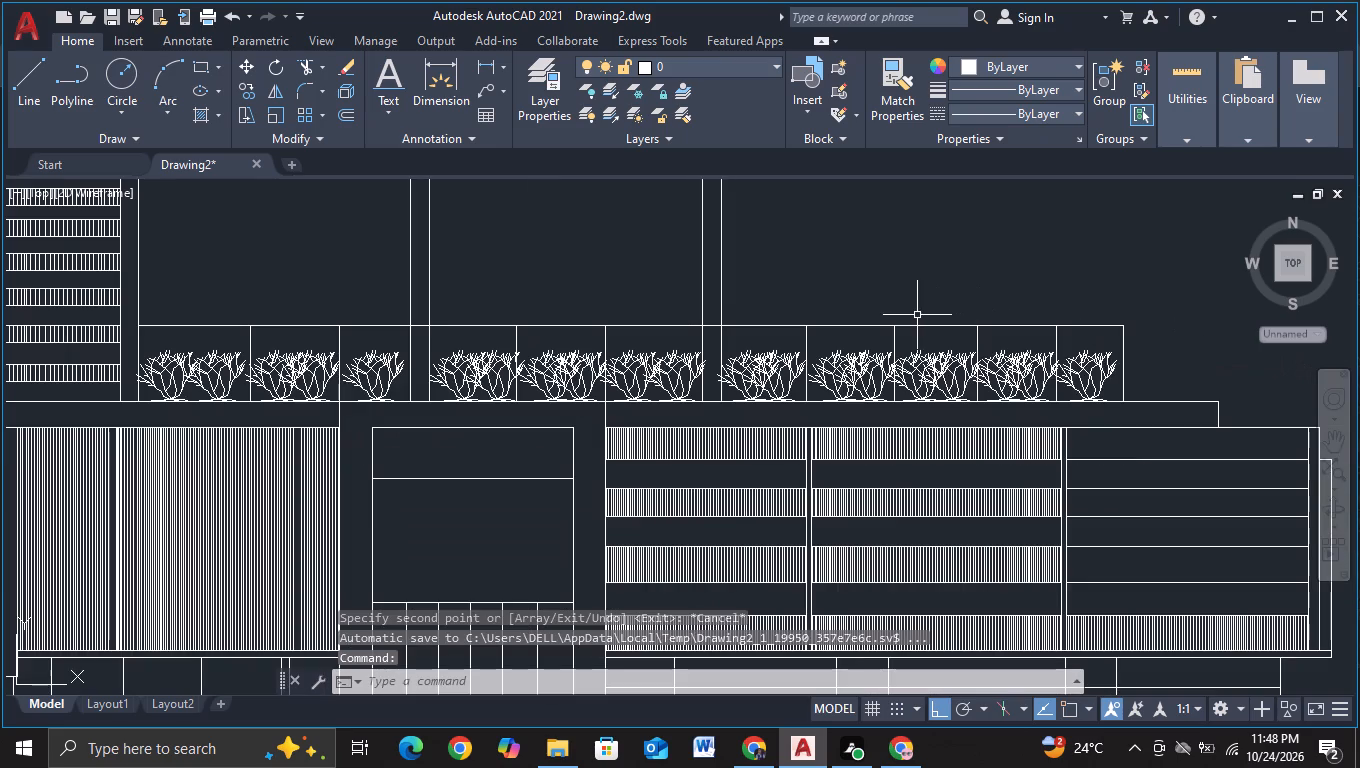
{"action": "scroll", "coordinate": [918, 315], "scroll_direction": "down", "scroll_amount": 2}
{"action": "middle_click_drag", "start_coordinate": [850, 295], "coordinate": [955, 276]}
{"action": "scroll", "coordinate": [957, 276], "scroll_direction": "down", "scroll_amount": 1}
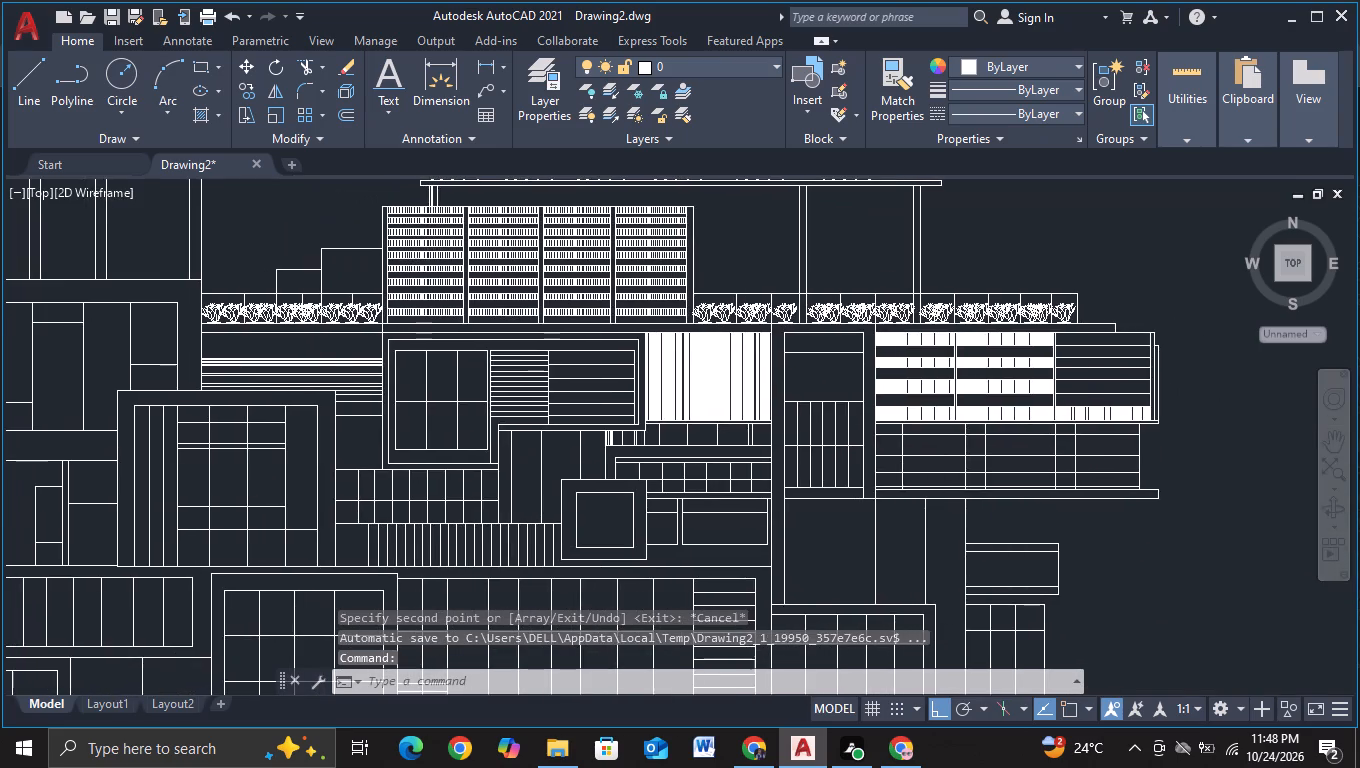
{"action": "middle_click_drag", "start_coordinate": [957, 276], "coordinate": [1058, 249]}
{"action": "scroll", "coordinate": [1059, 249], "scroll_direction": "down", "scroll_amount": 2}
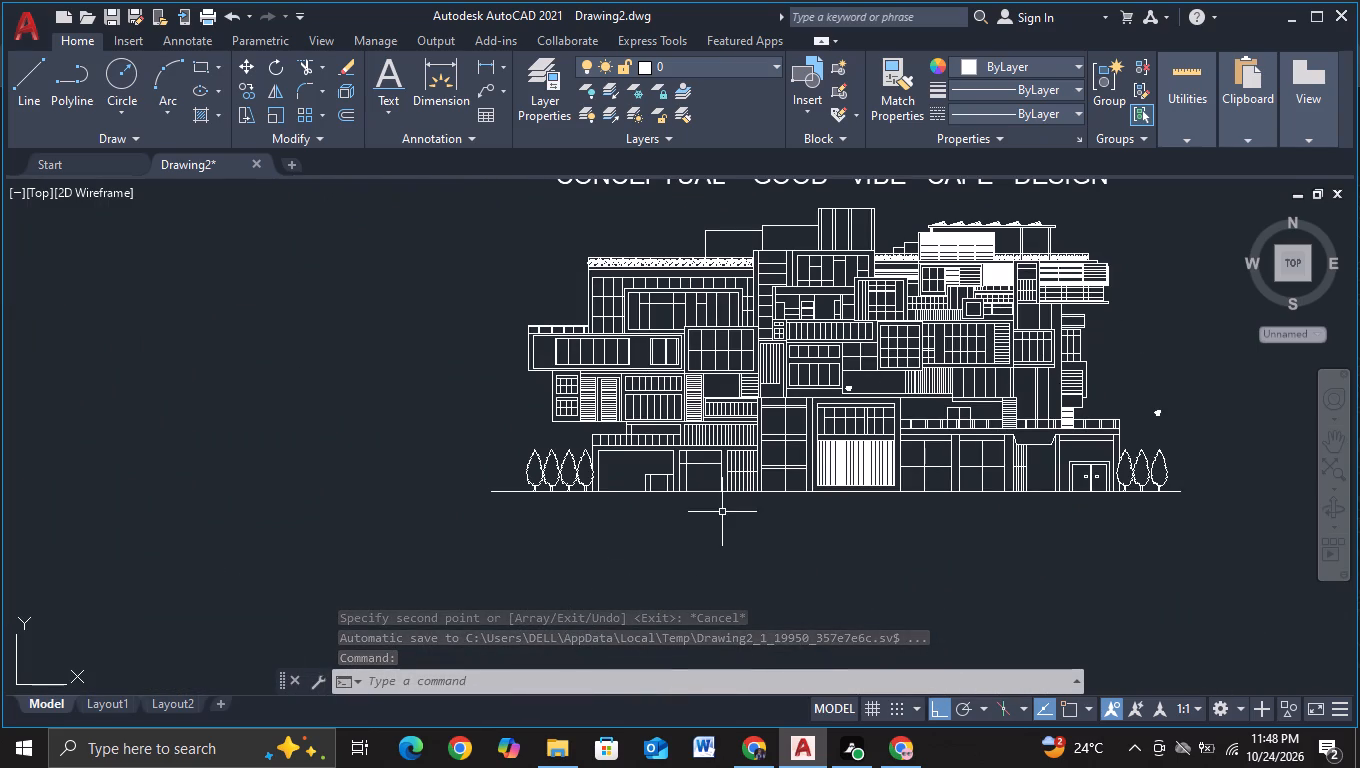
{"action": "scroll", "coordinate": [726, 515], "scroll_direction": "up", "scroll_amount": 2}
{"action": "middle_click_drag", "start_coordinate": [910, 285], "coordinate": [613, 516]}
{"action": "scroll", "coordinate": [653, 452], "scroll_direction": "up", "scroll_amount": 2}
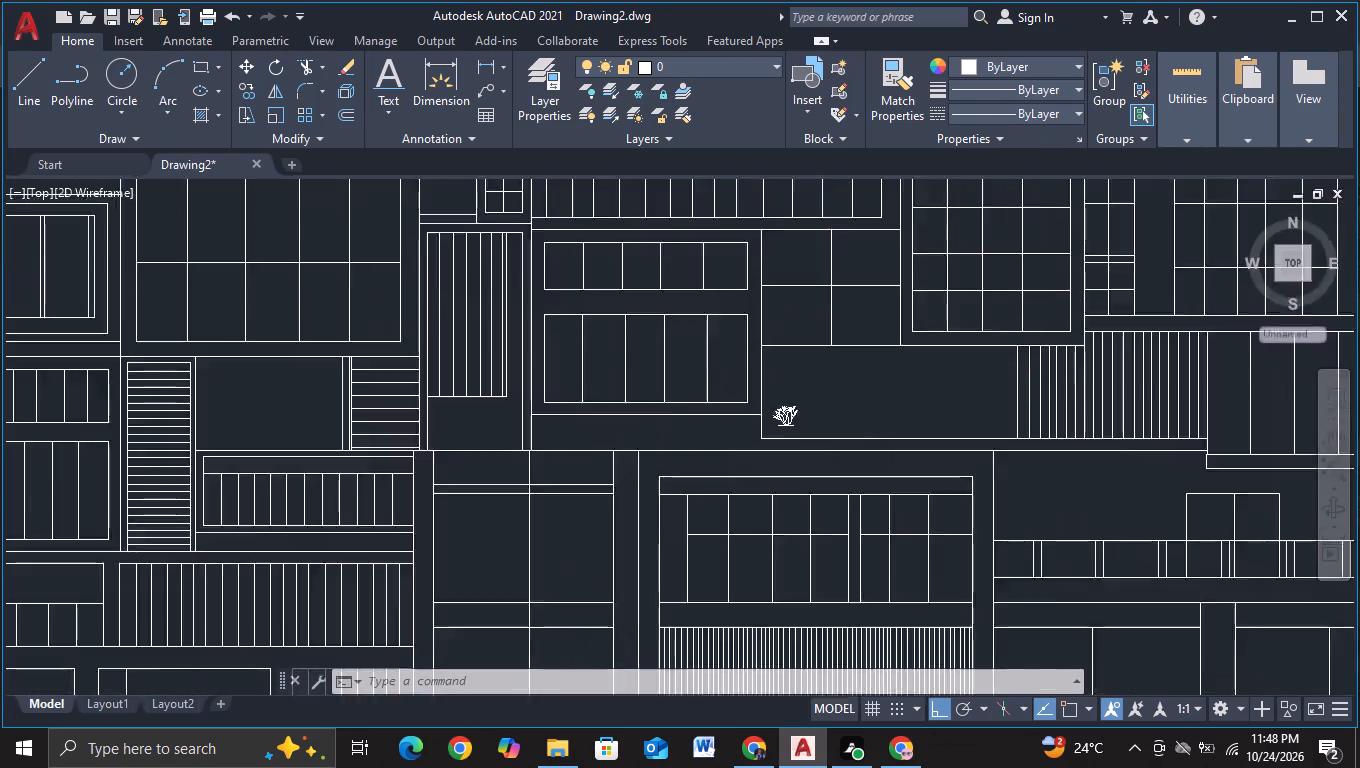
{"action": "middle_click_drag", "start_coordinate": [905, 407], "coordinate": [843, 430]}
{"action": "left_click", "coordinate": [769, 429]}
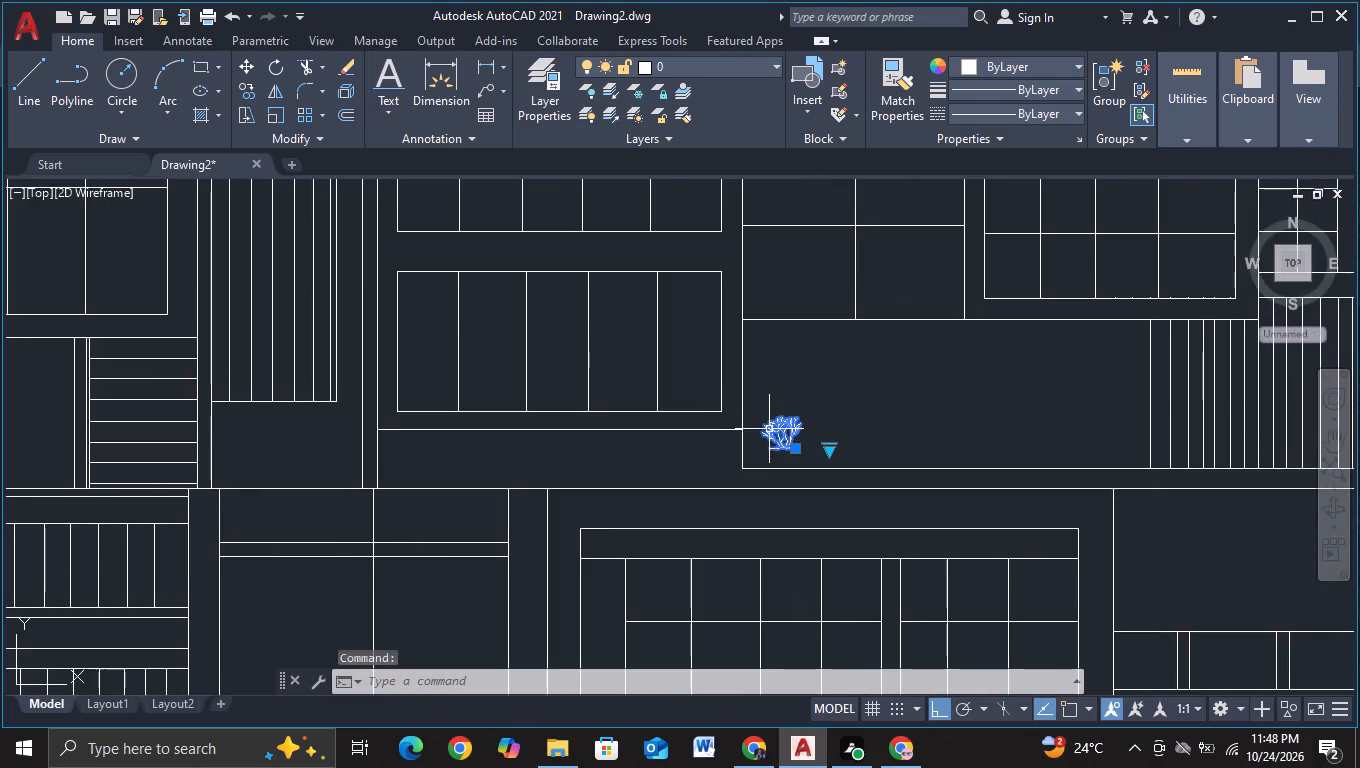
{"action": "key", "text": "s"}
{"action": "left_click", "coordinate": [846, 489]}
{"action": "left_click", "coordinate": [809, 381]}
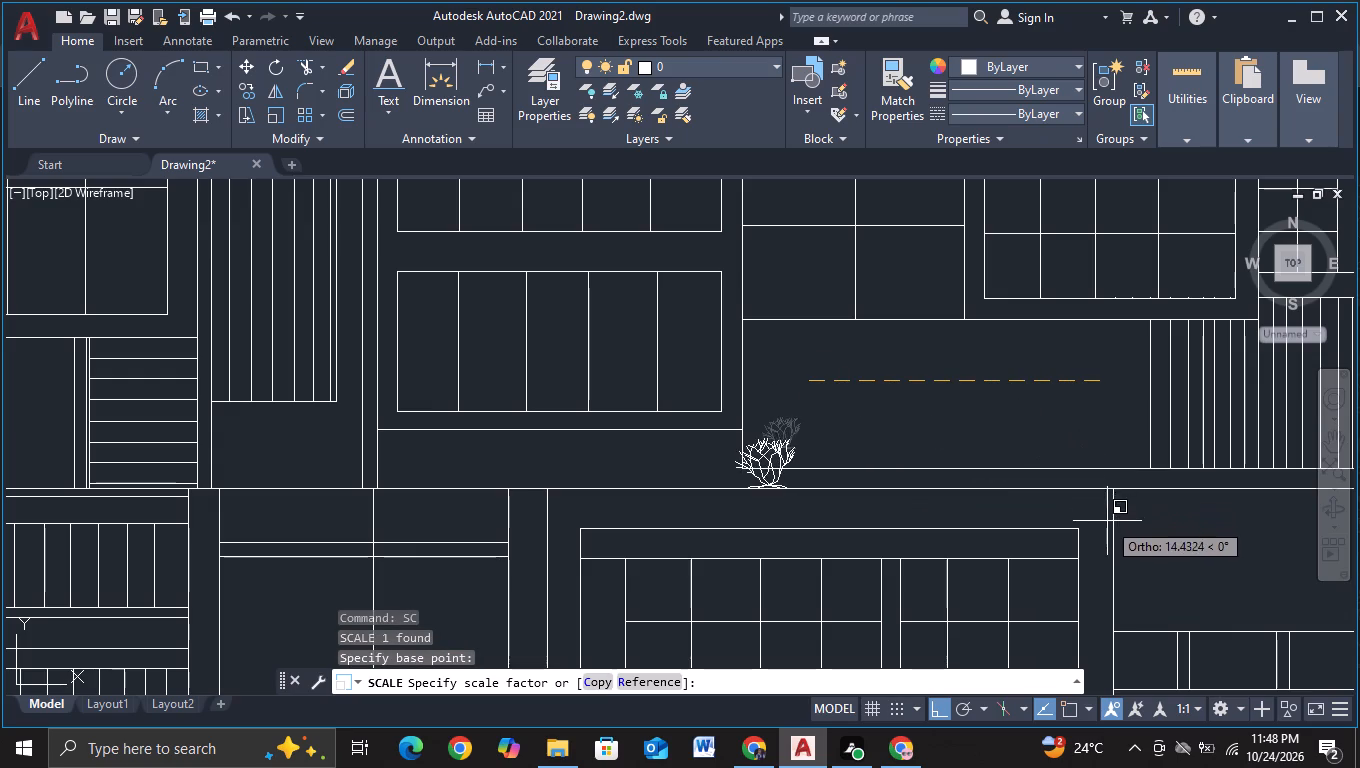
{"action": "left_click", "coordinate": [1178, 641]}
Move the enlarged shrub, with ortho off, so its base sits on the recess ledge at the lower left corner.
{"action": "left_click", "coordinate": [743, 496]}
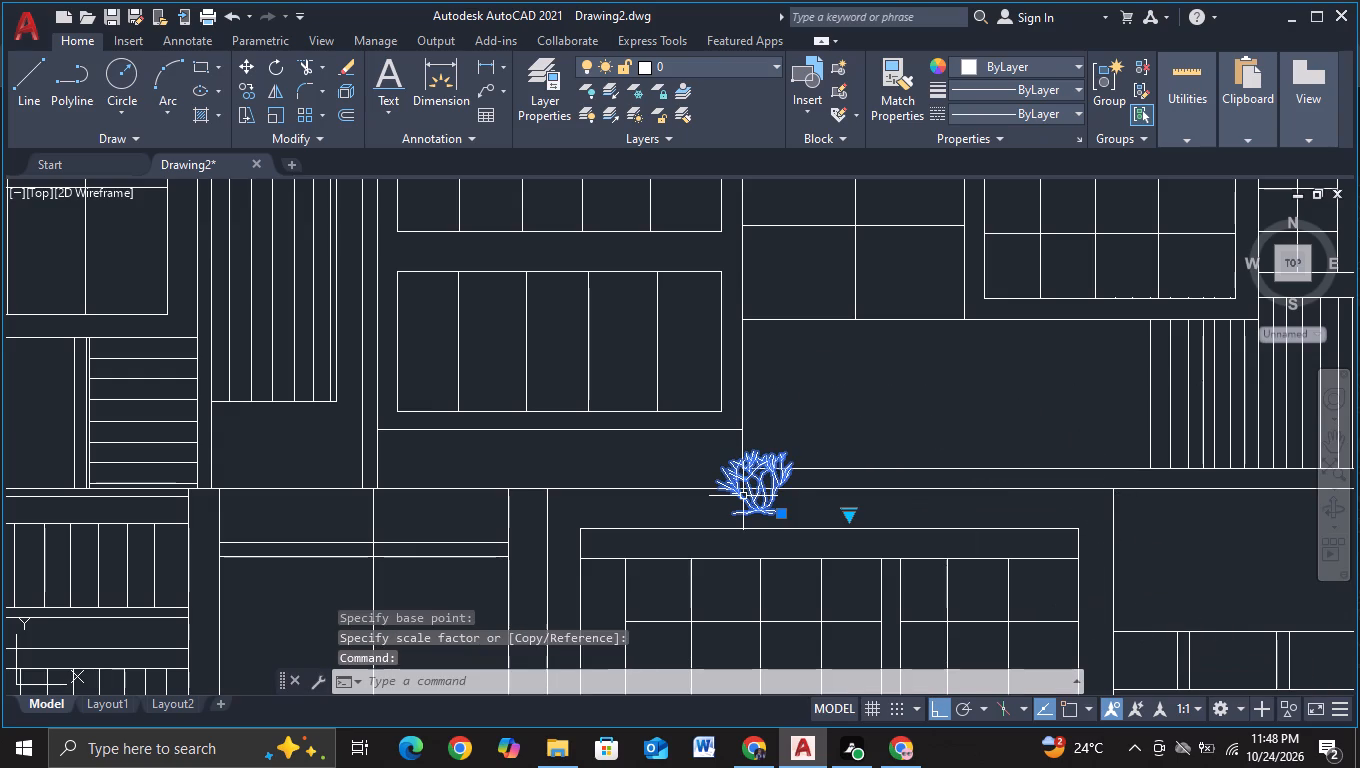
{"action": "key", "text": "m"}
{"action": "left_click", "coordinate": [801, 543]}
{"action": "left_click", "coordinate": [784, 470]}
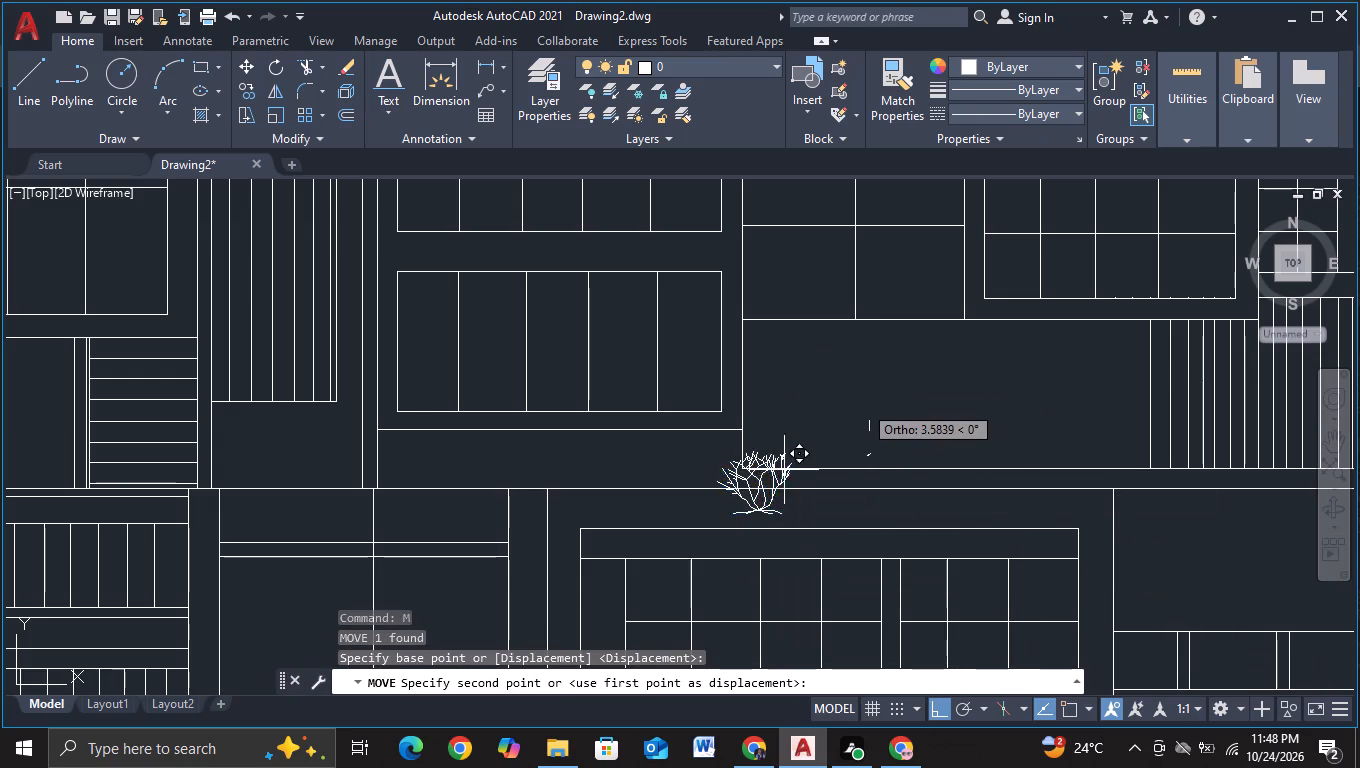
{"action": "key", "text": "F8"}
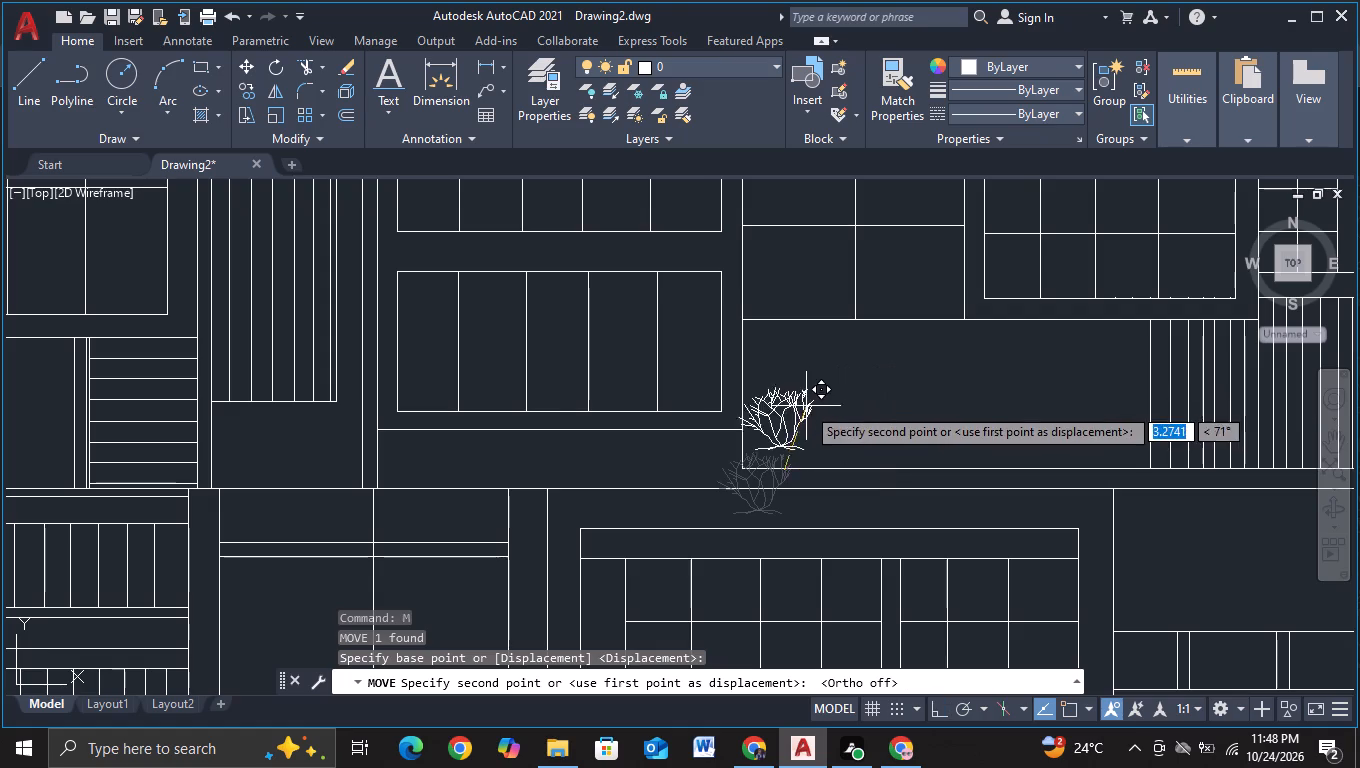
{"action": "scroll", "coordinate": [806, 406], "scroll_direction": "up", "scroll_amount": 3}
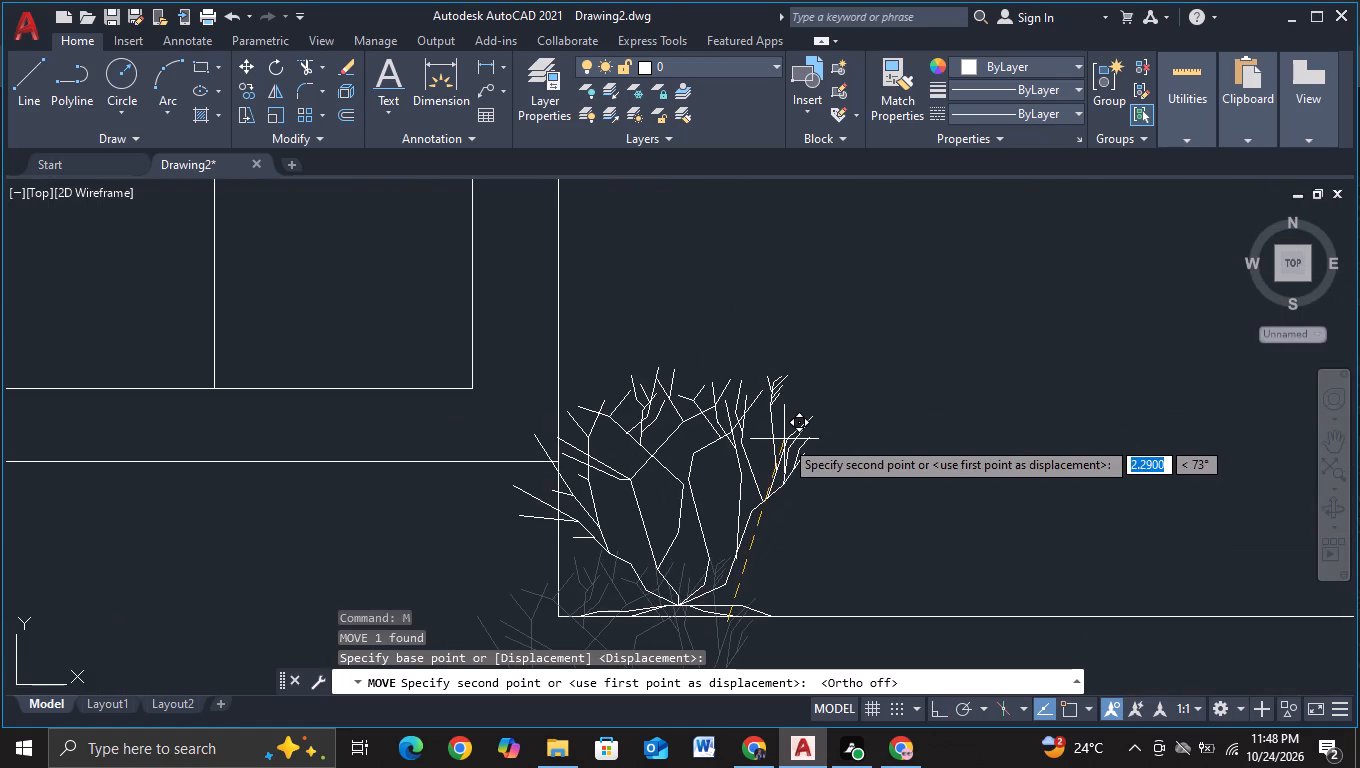
{"action": "left_click", "coordinate": [784, 439]}
Set the enlarged shrub down with its base on the ledge at the recess's lower left corner.
{"action": "left_click", "coordinate": [765, 478]}
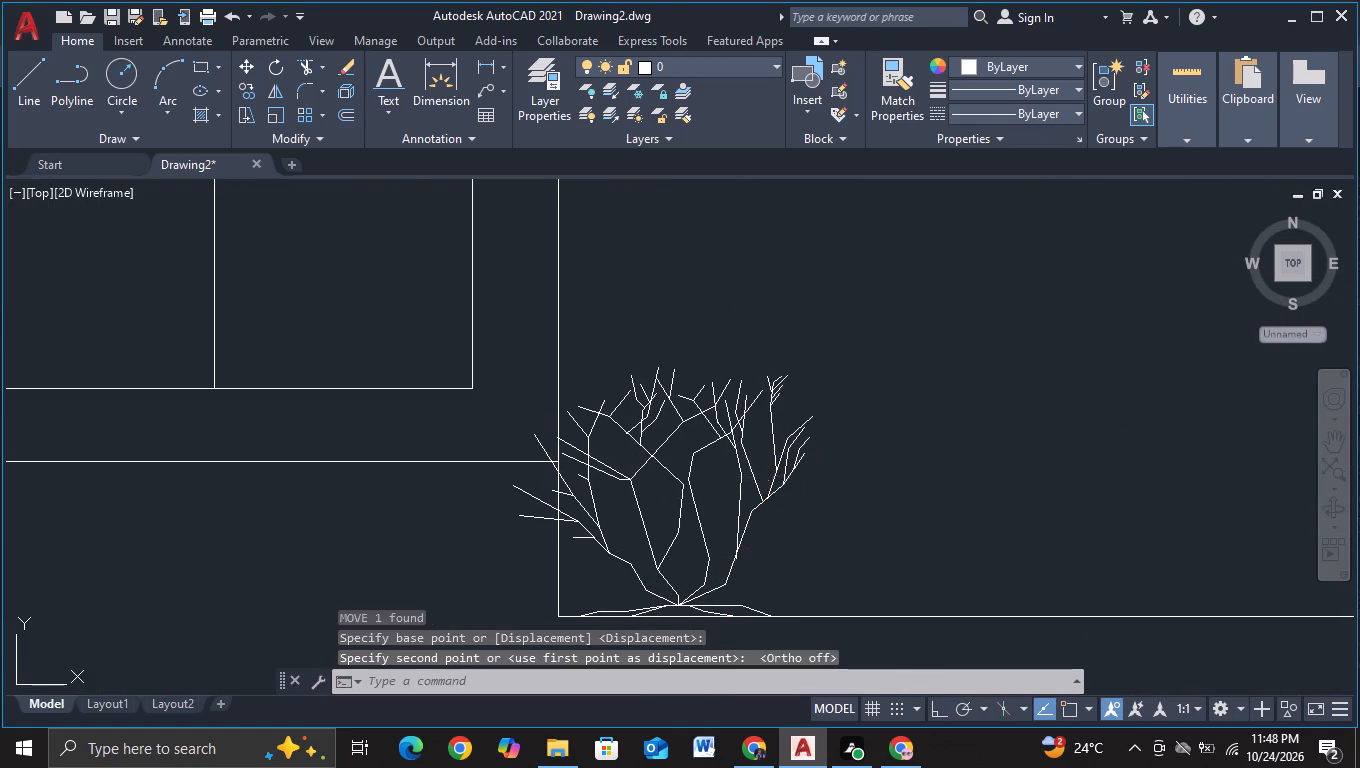
Copy the enlarged shrub horizontally seven times along the recess ledge, with ortho on, stopping just before the vertical slats.
{"action": "left_click", "coordinate": [711, 471]}
{"action": "key", "text": "c"}
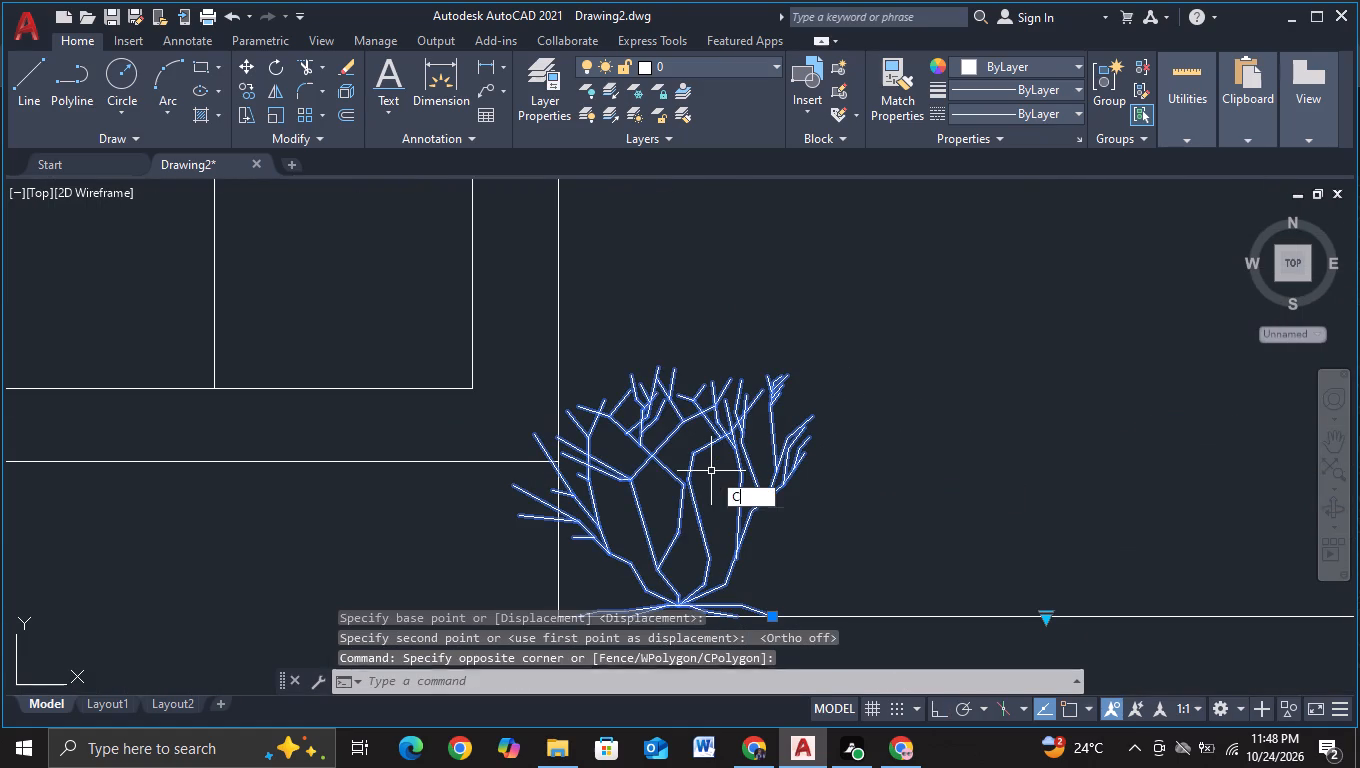
{"action": "double_click", "coordinate": [791, 539]}
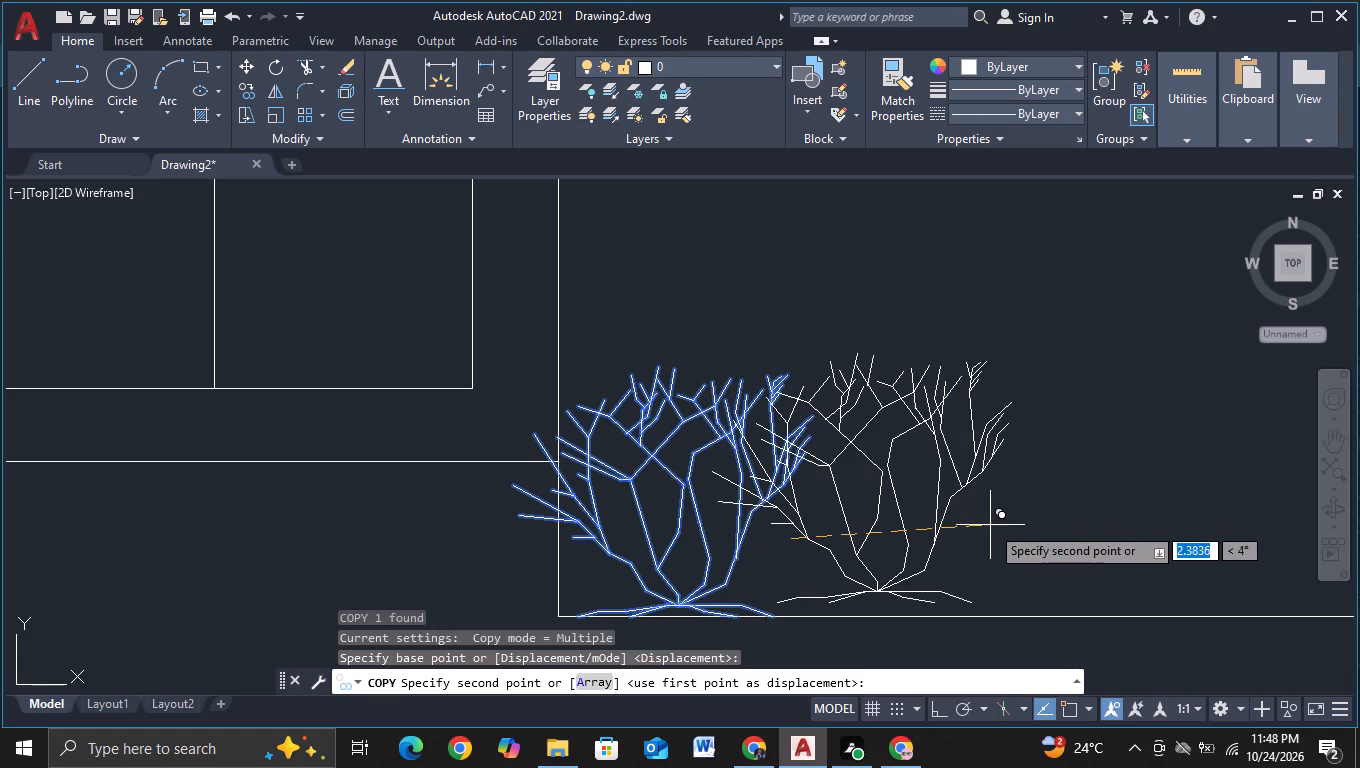
{"action": "key", "text": "F8"}
{"action": "left_click", "coordinate": [990, 532]}
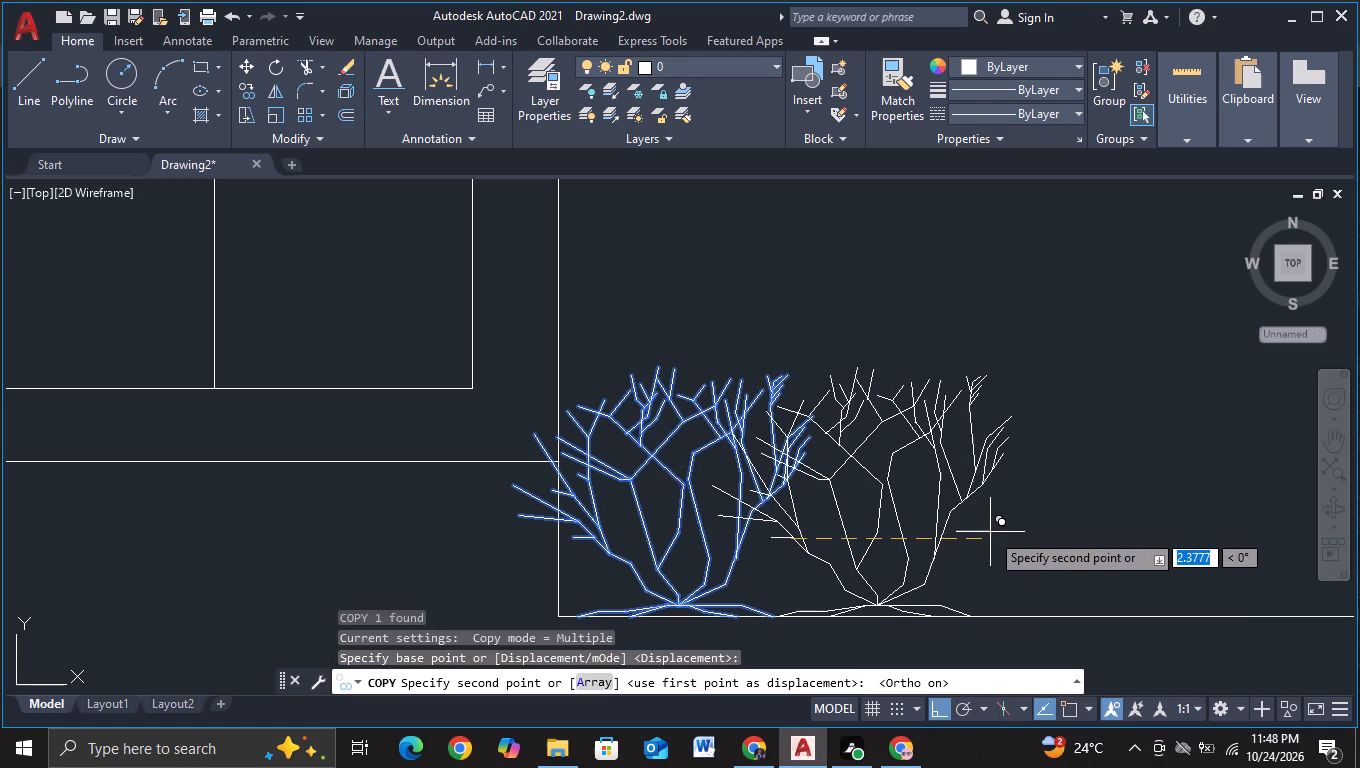
{"action": "left_click", "coordinate": [991, 531]}
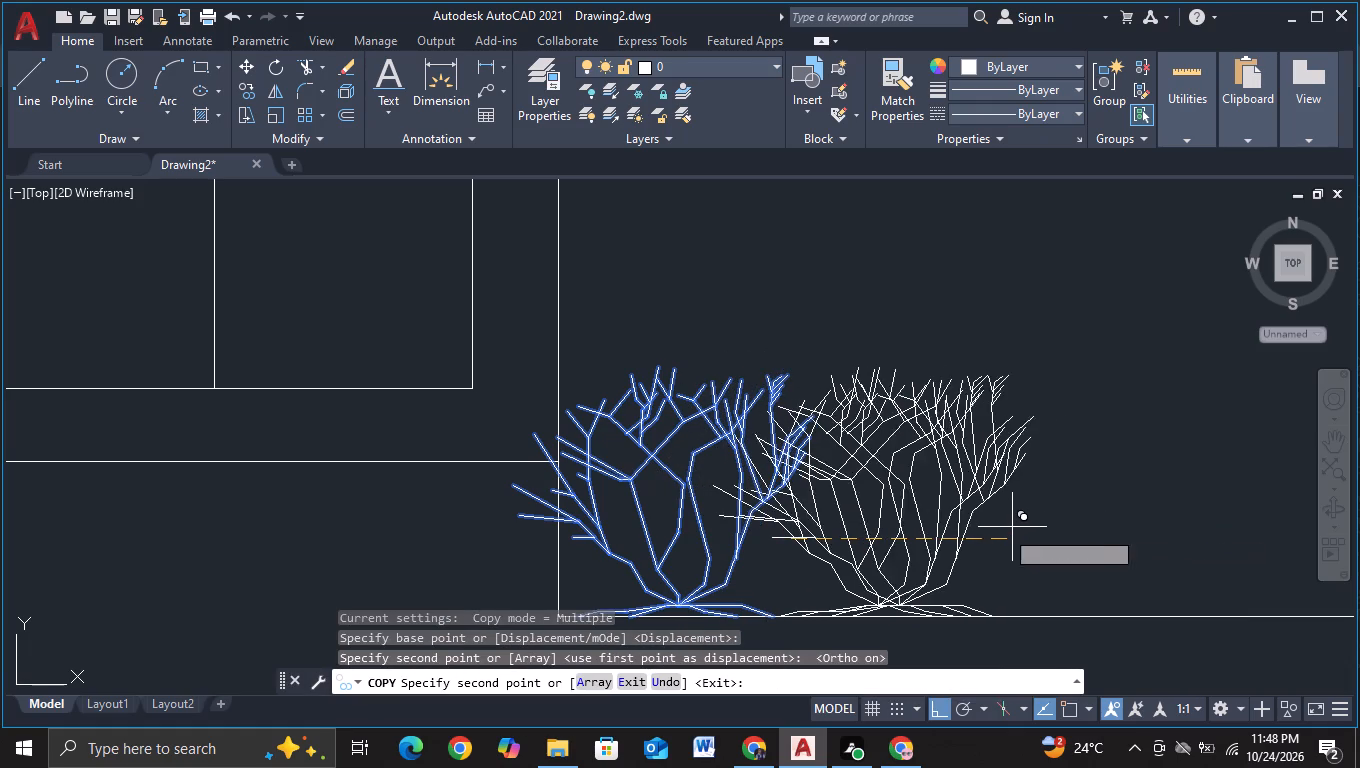
{"action": "middle_click_drag", "start_coordinate": [1080, 521], "coordinate": [197, 363]}
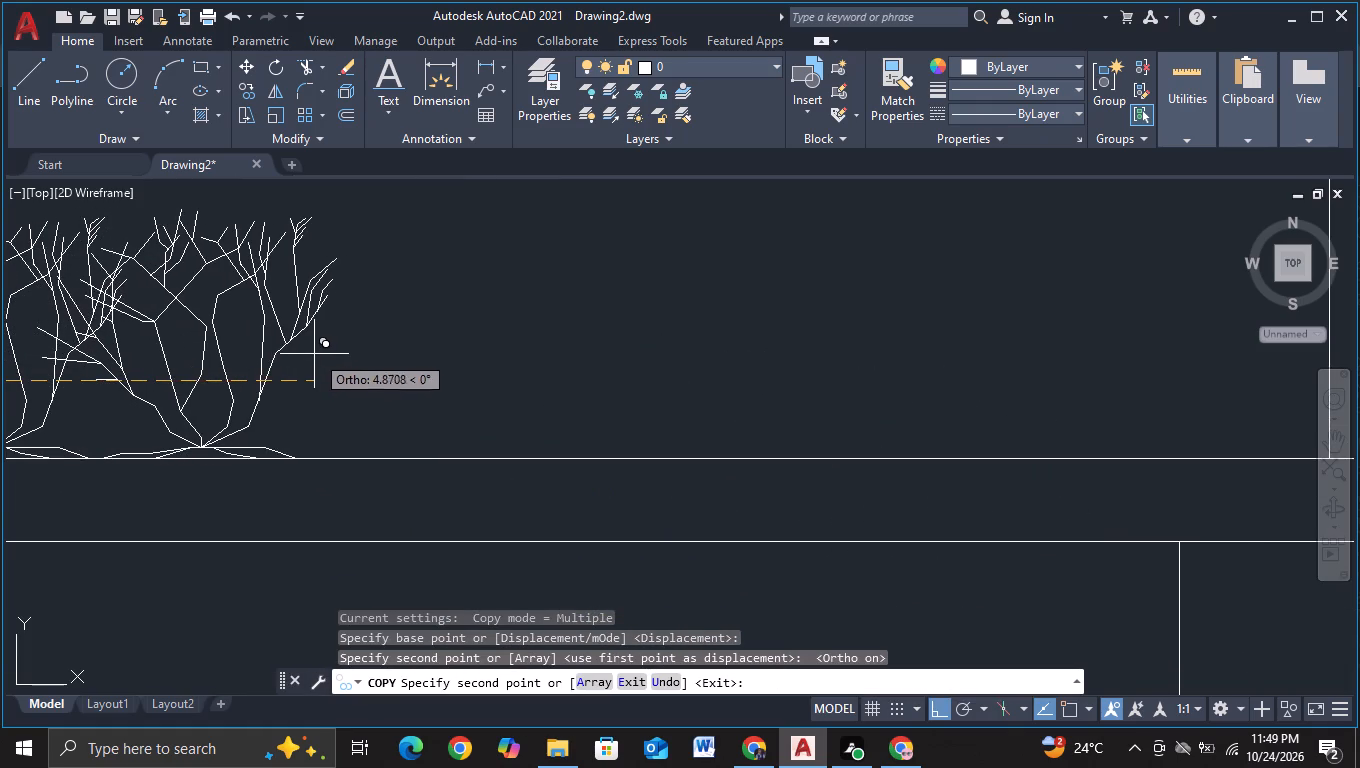
{"action": "left_click", "coordinate": [299, 357]}
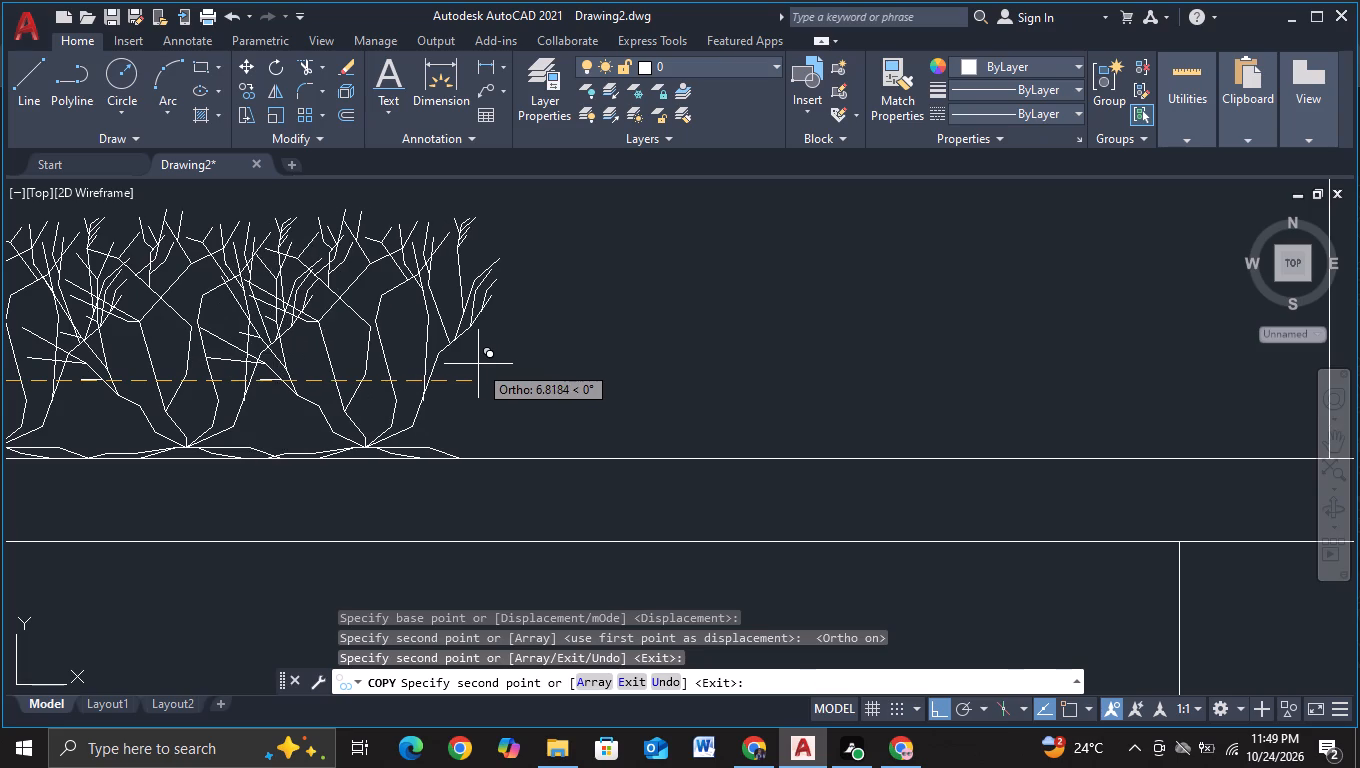
{"action": "left_click", "coordinate": [493, 365]}
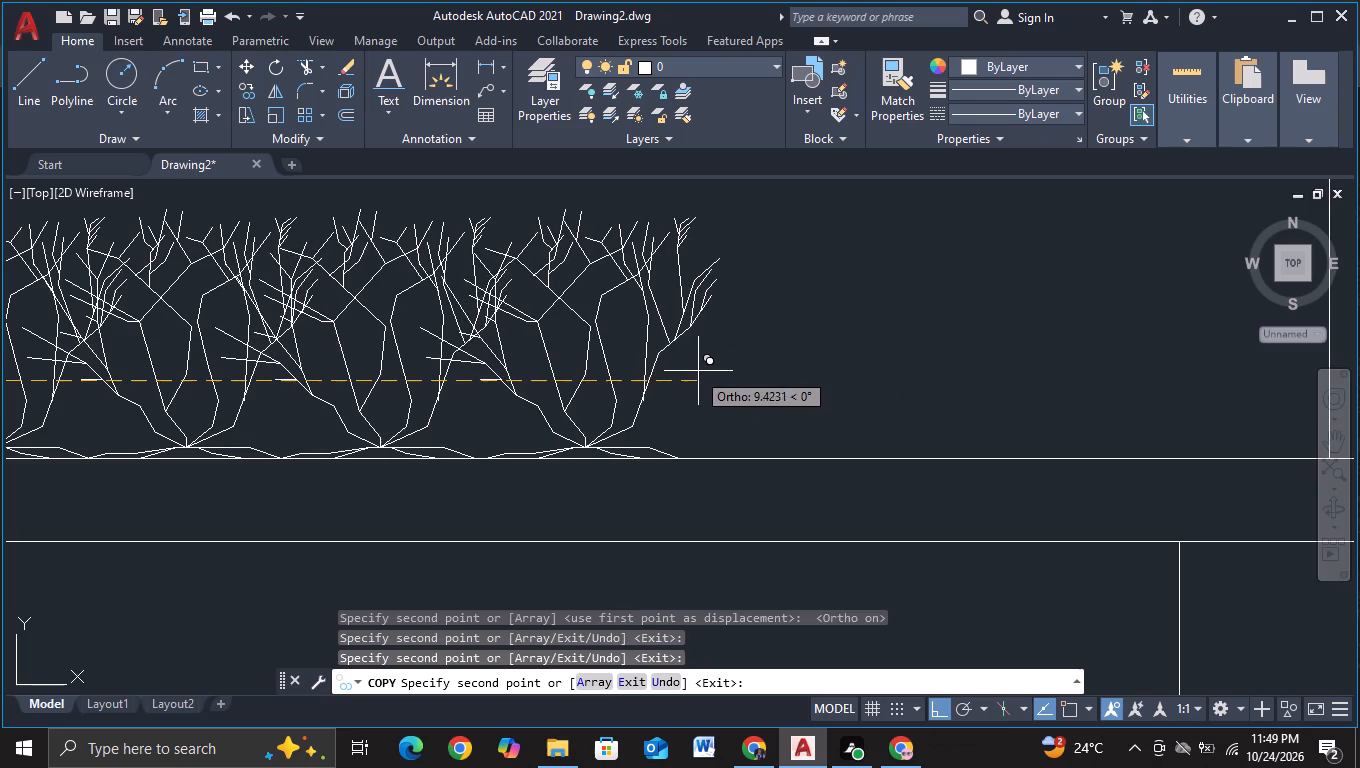
{"action": "left_click", "coordinate": [691, 374]}
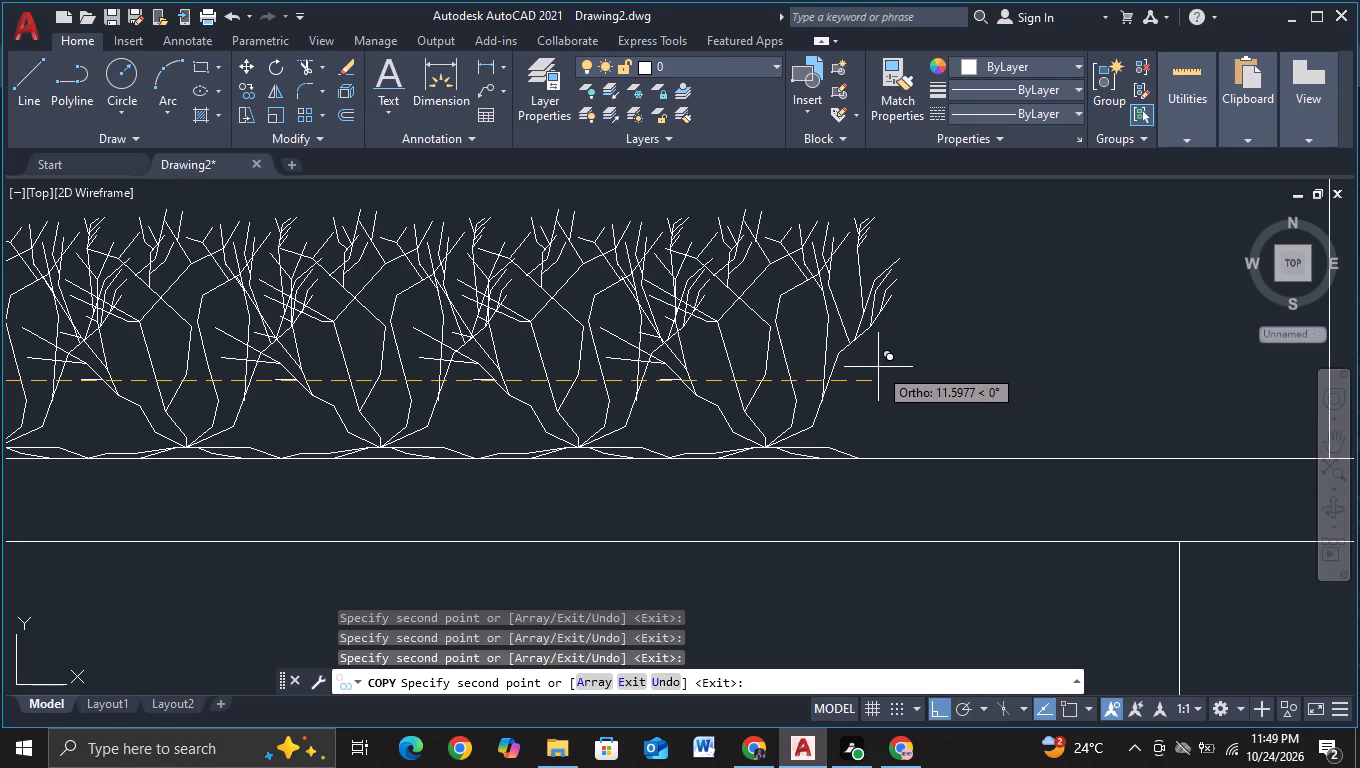
{"action": "left_click", "coordinate": [881, 375]}
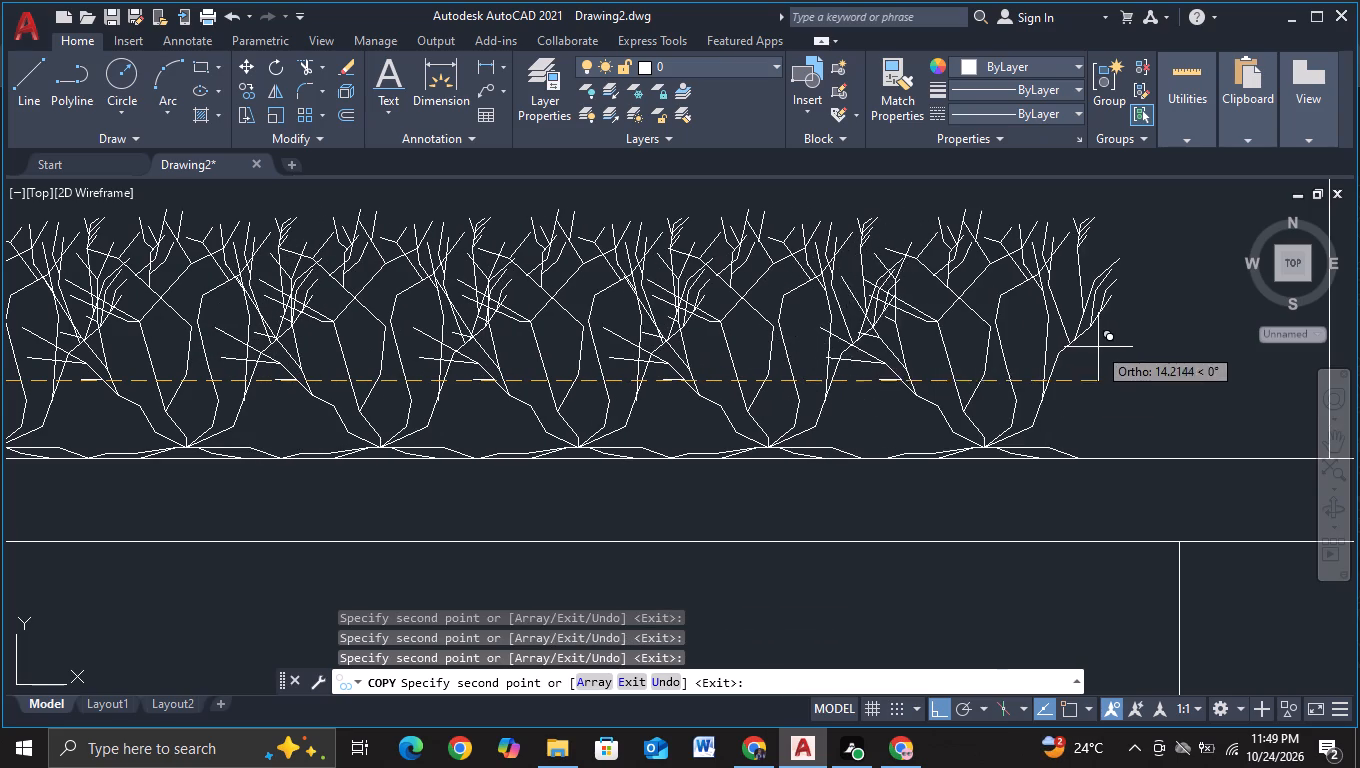
{"action": "left_click", "coordinate": [1069, 354]}
{"action": "middle_click_drag", "start_coordinate": [1069, 354], "coordinate": [352, 350]}
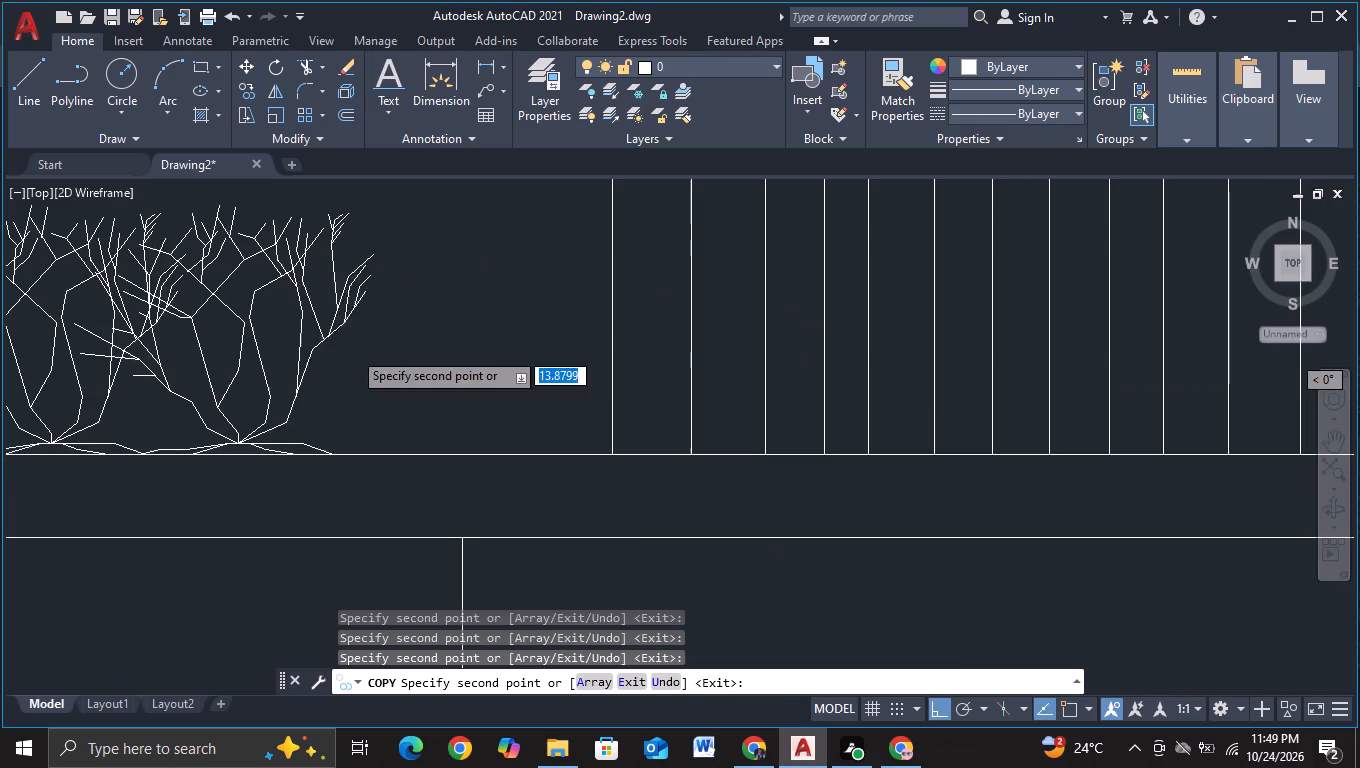
{"action": "left_click", "coordinate": [545, 340]}
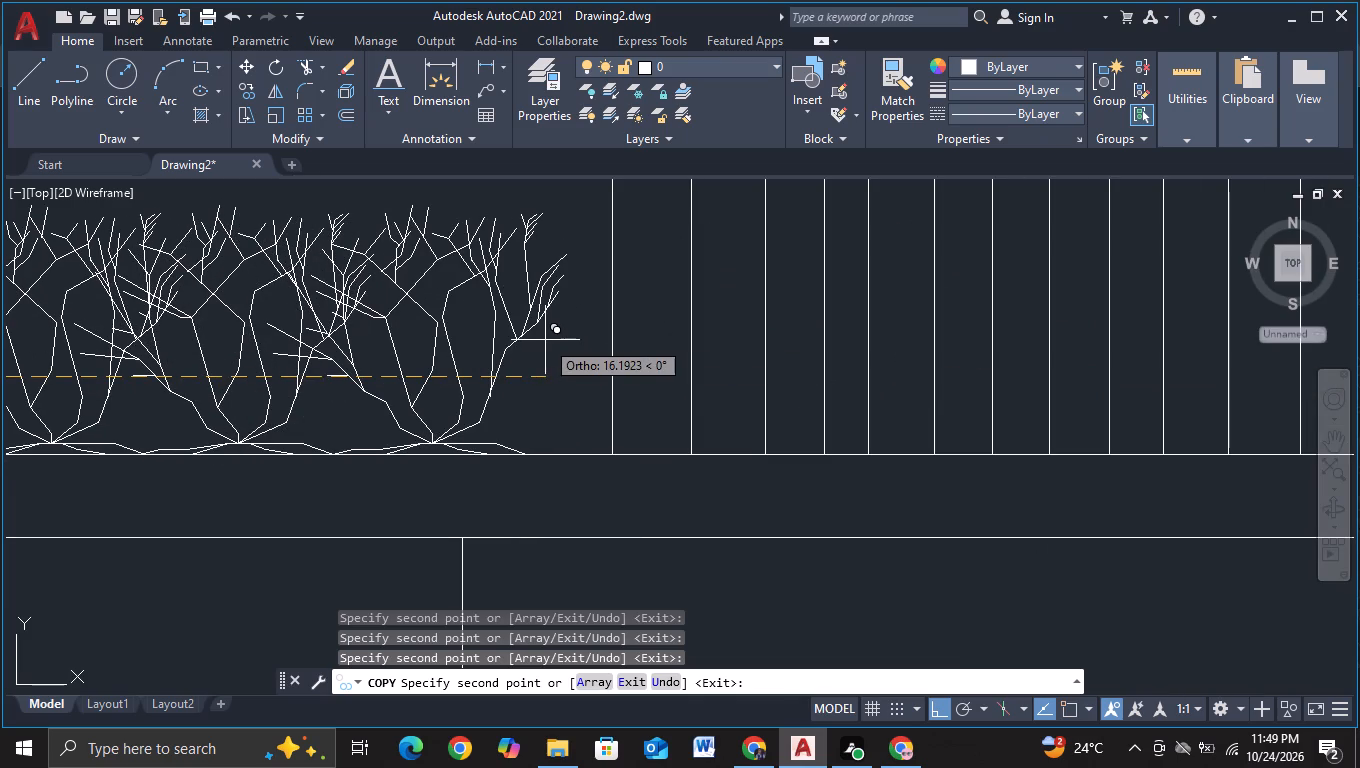
{"action": "key", "text": "Escape"}
Switch the last shrub beside the vertical slats to the Type 3 Evergreen (Elevation) variant.
{"action": "left_click", "coordinate": [523, 331]}
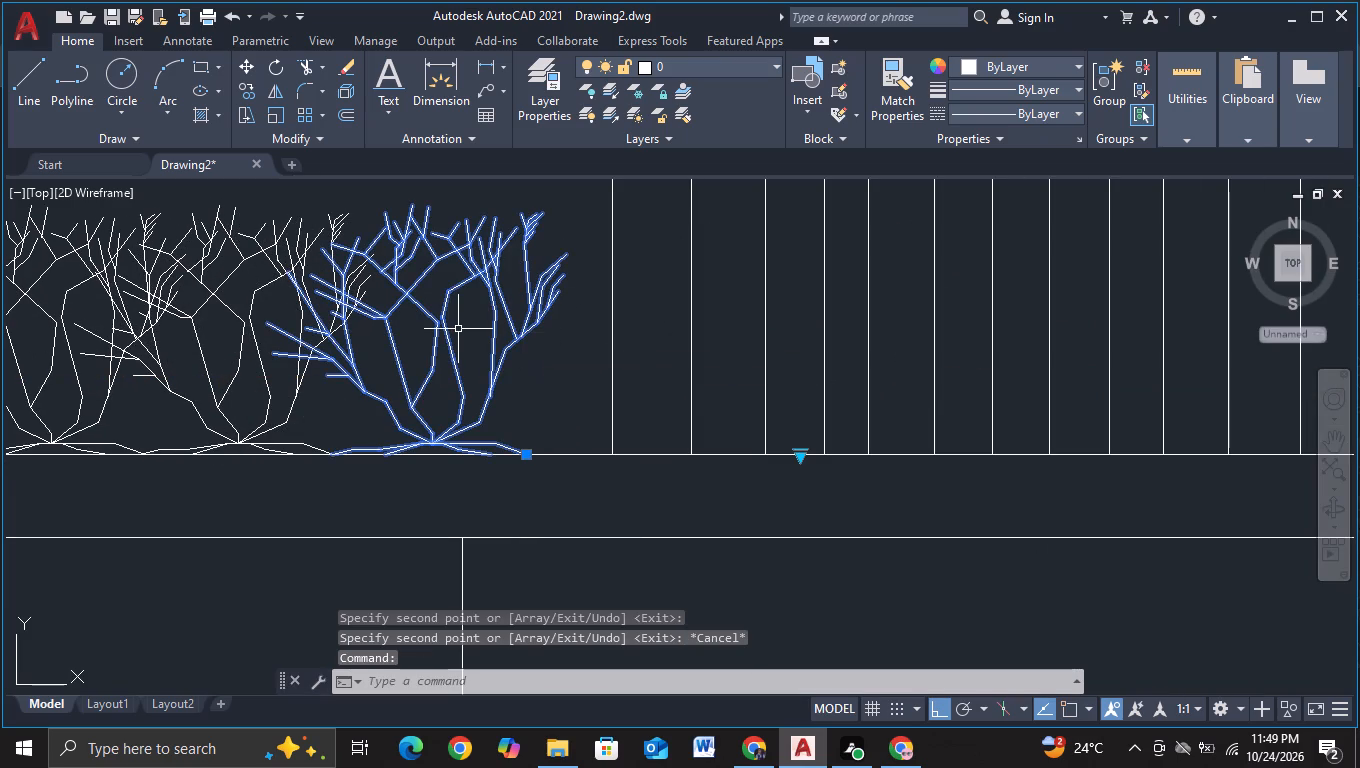
{"action": "left_click", "coordinate": [805, 458]}
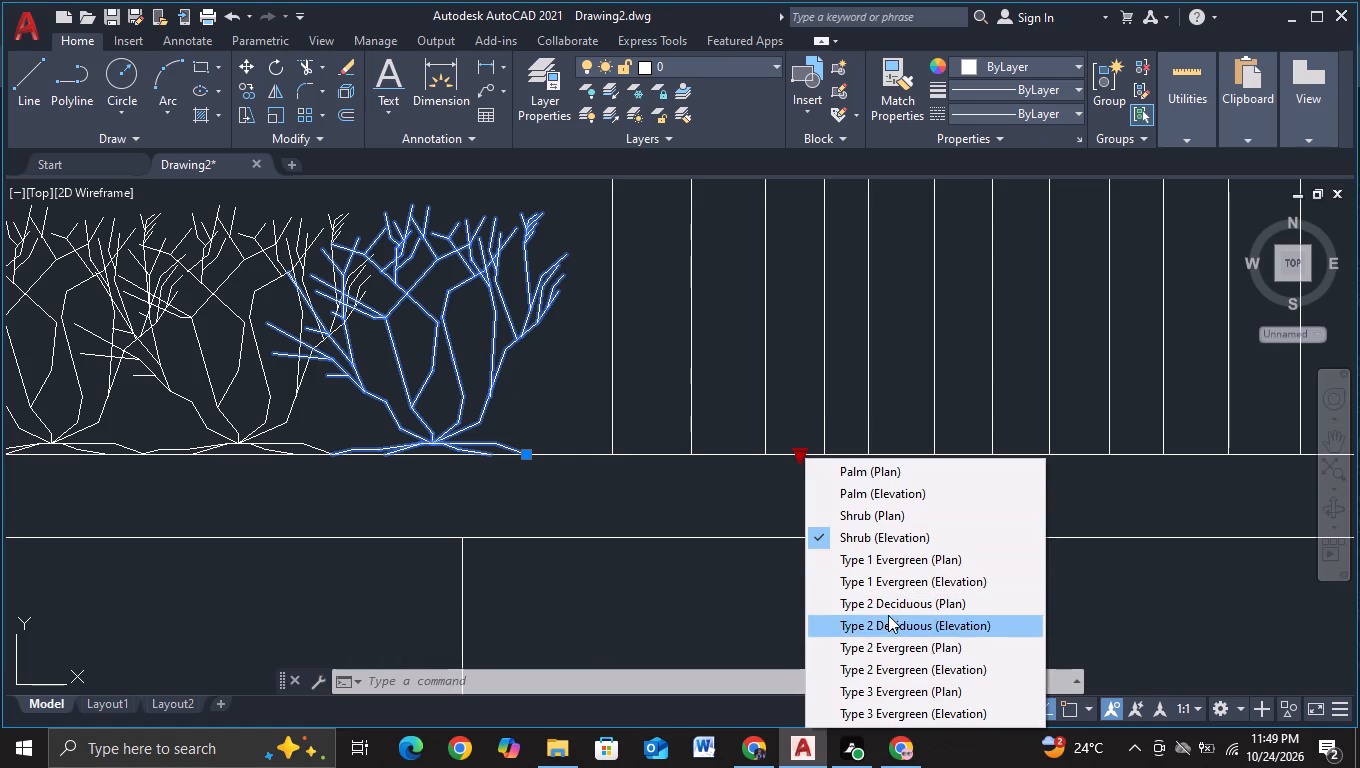
{"action": "left_click", "coordinate": [879, 719]}
{"action": "scroll", "coordinate": [618, 504], "scroll_direction": "down", "scroll_amount": 3}
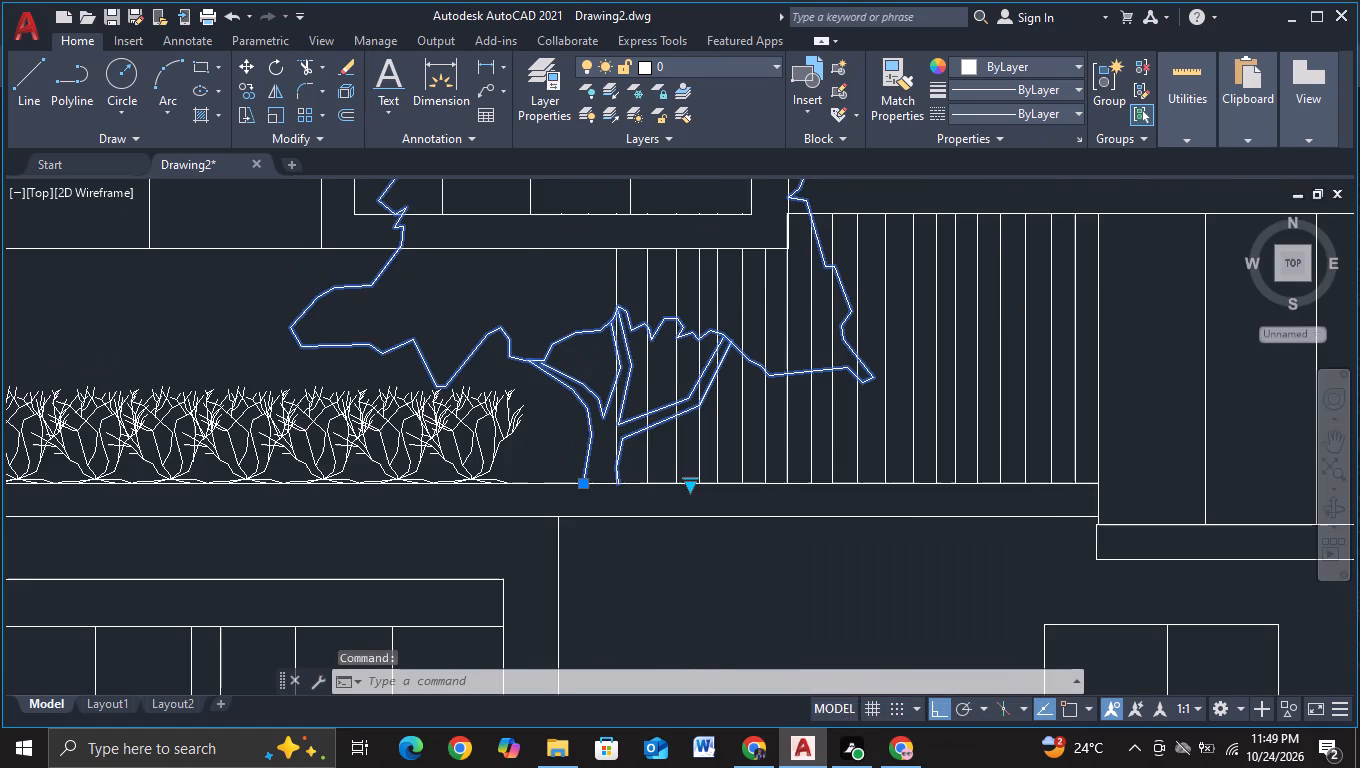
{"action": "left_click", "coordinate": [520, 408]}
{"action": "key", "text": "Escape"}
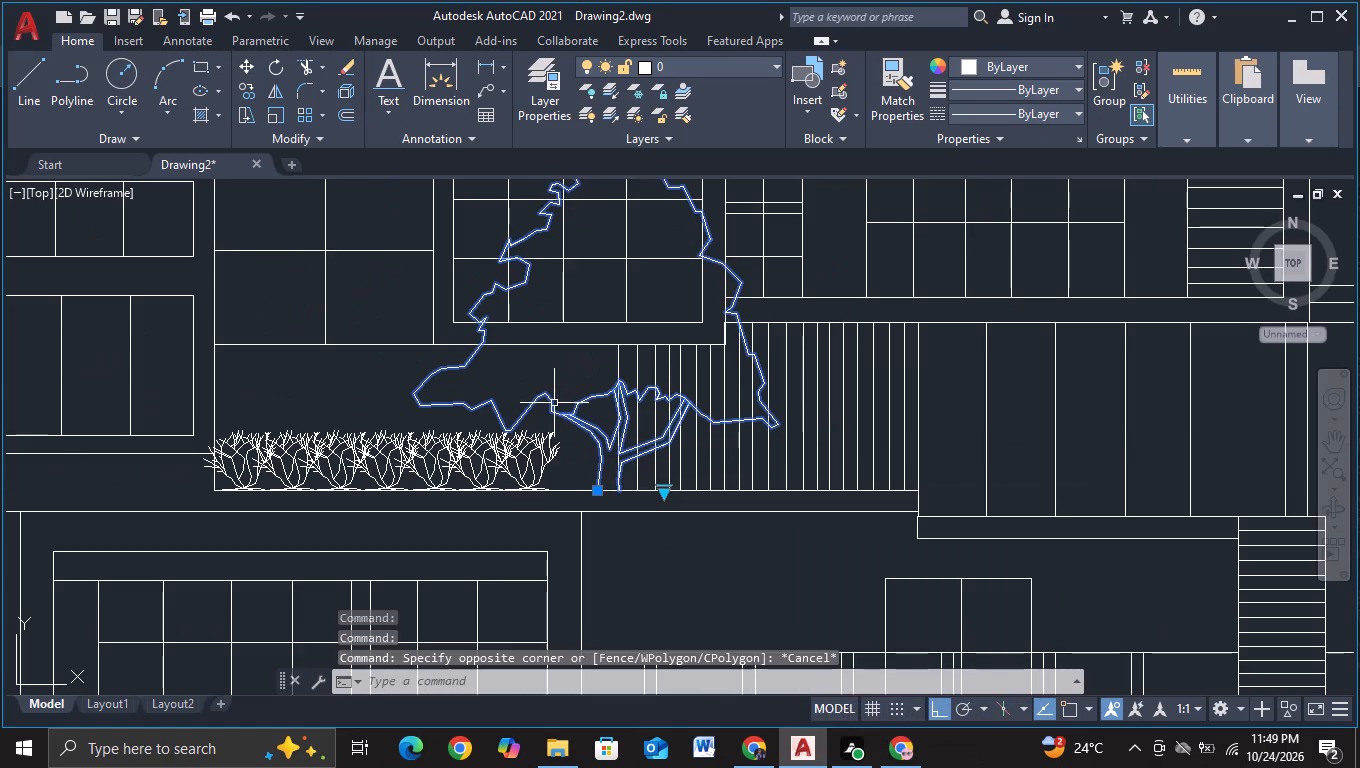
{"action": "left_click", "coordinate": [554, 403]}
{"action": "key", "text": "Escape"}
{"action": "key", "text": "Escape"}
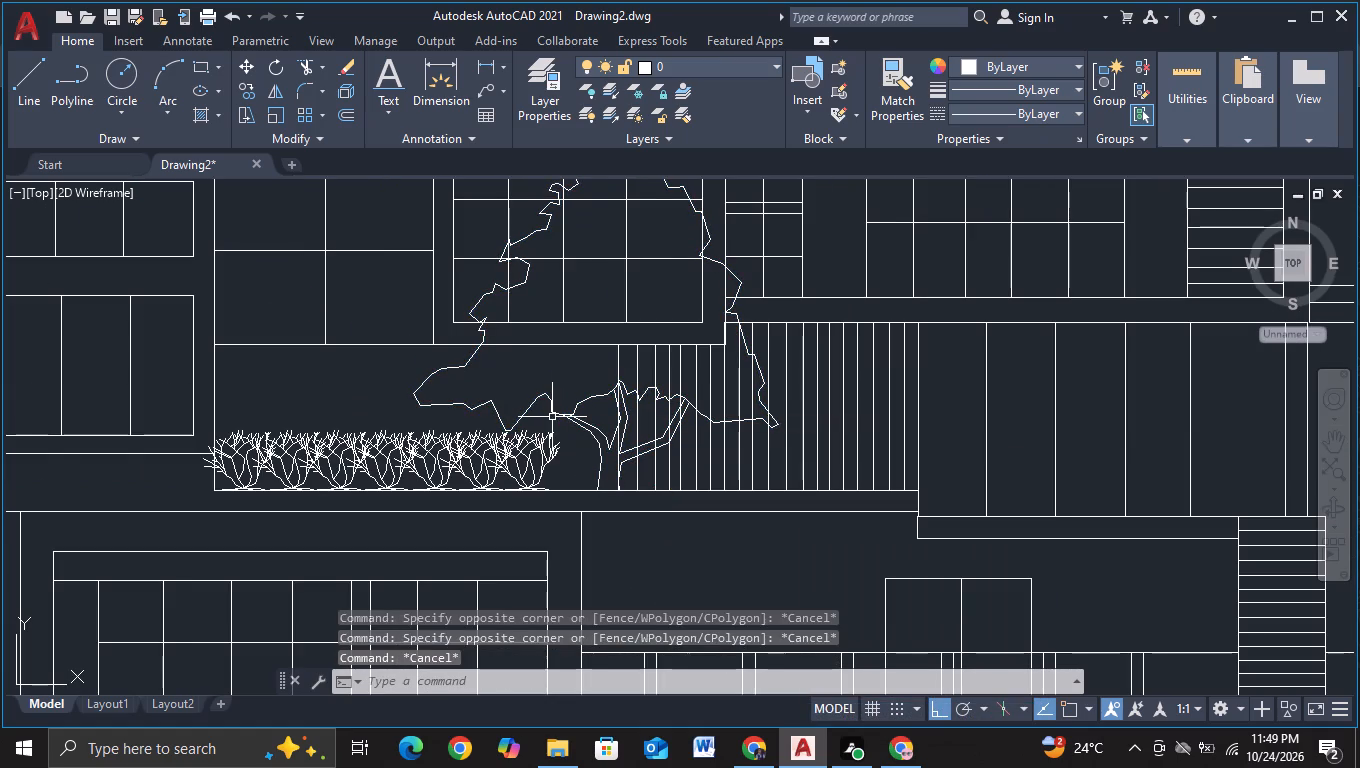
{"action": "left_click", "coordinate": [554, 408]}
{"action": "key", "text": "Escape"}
Scale the oversized evergreen tree down to about a quarter of its size so it fits within the recess.
{"action": "left_click", "coordinate": [547, 397]}
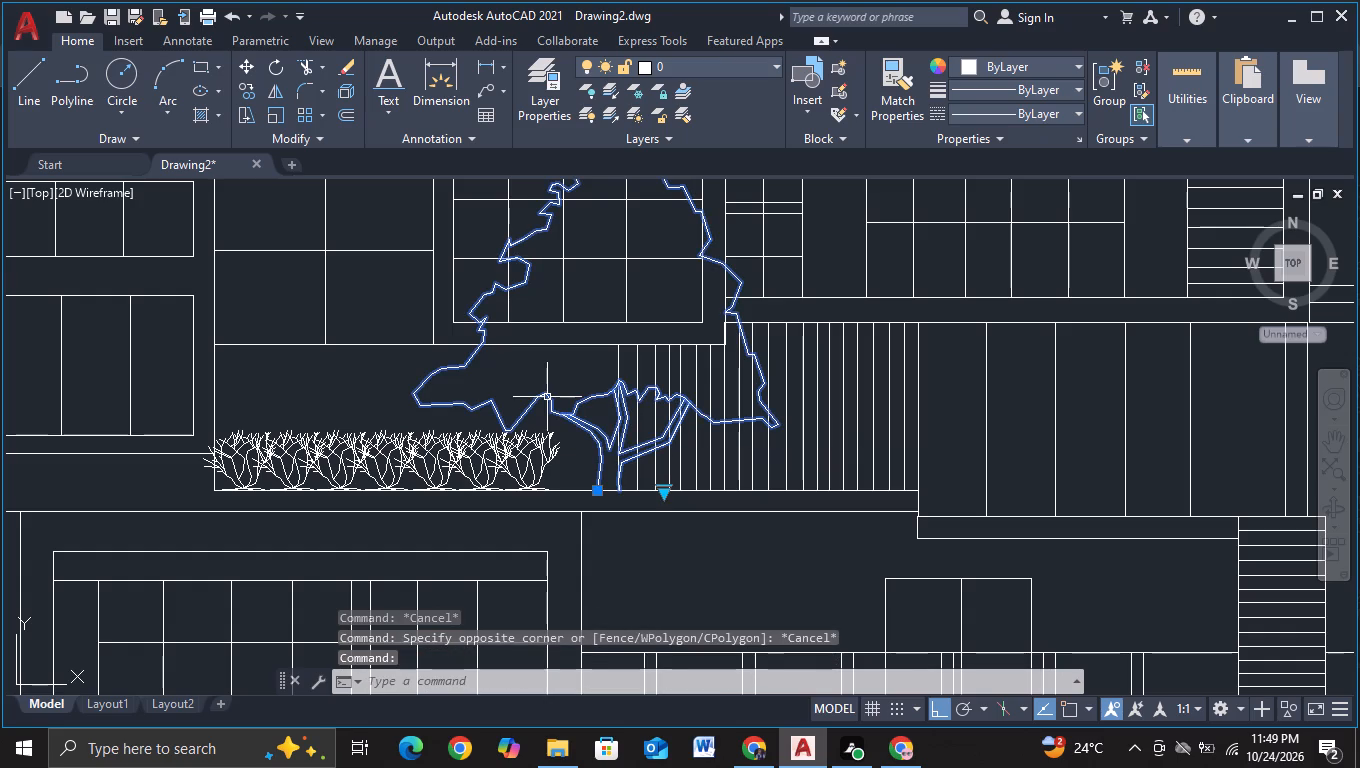
{"action": "key", "text": "c"}
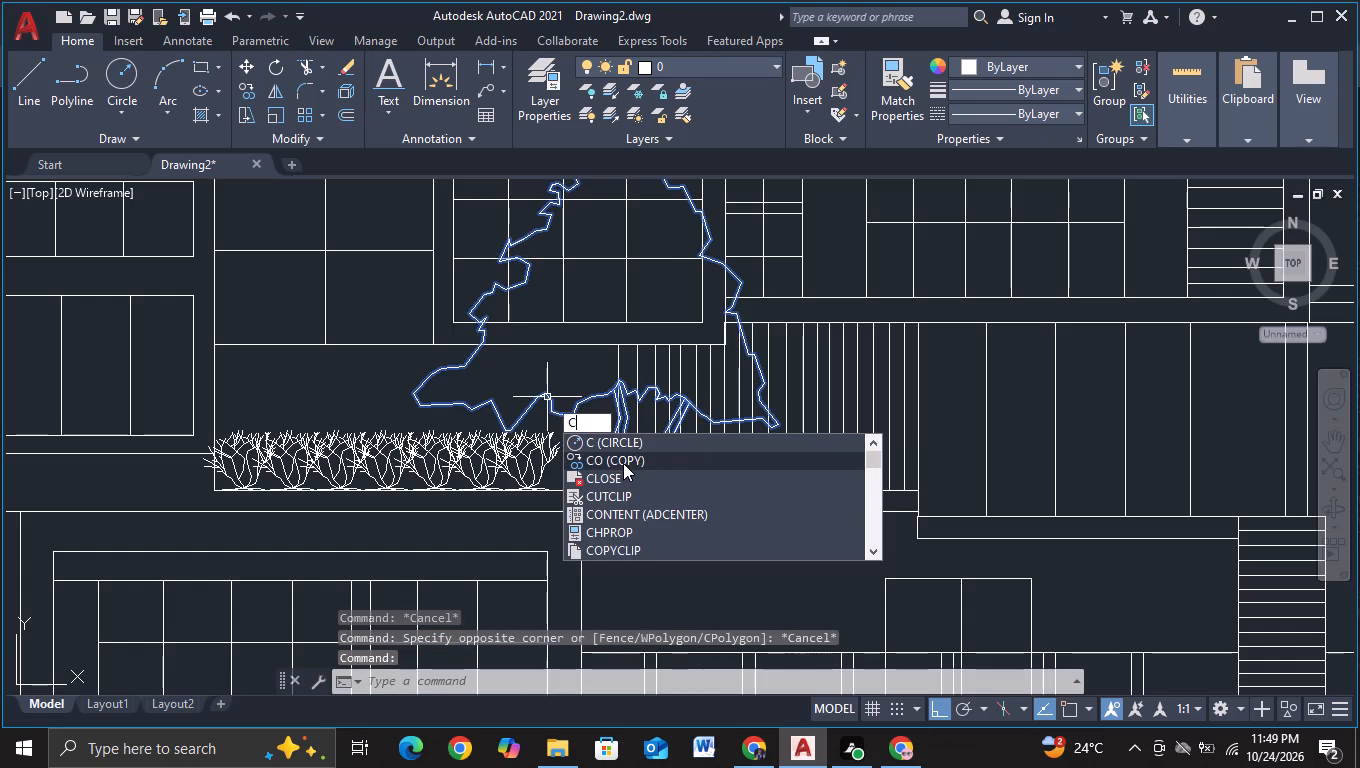
{"action": "key", "text": "BackSpace"}
{"action": "key", "text": "s"}
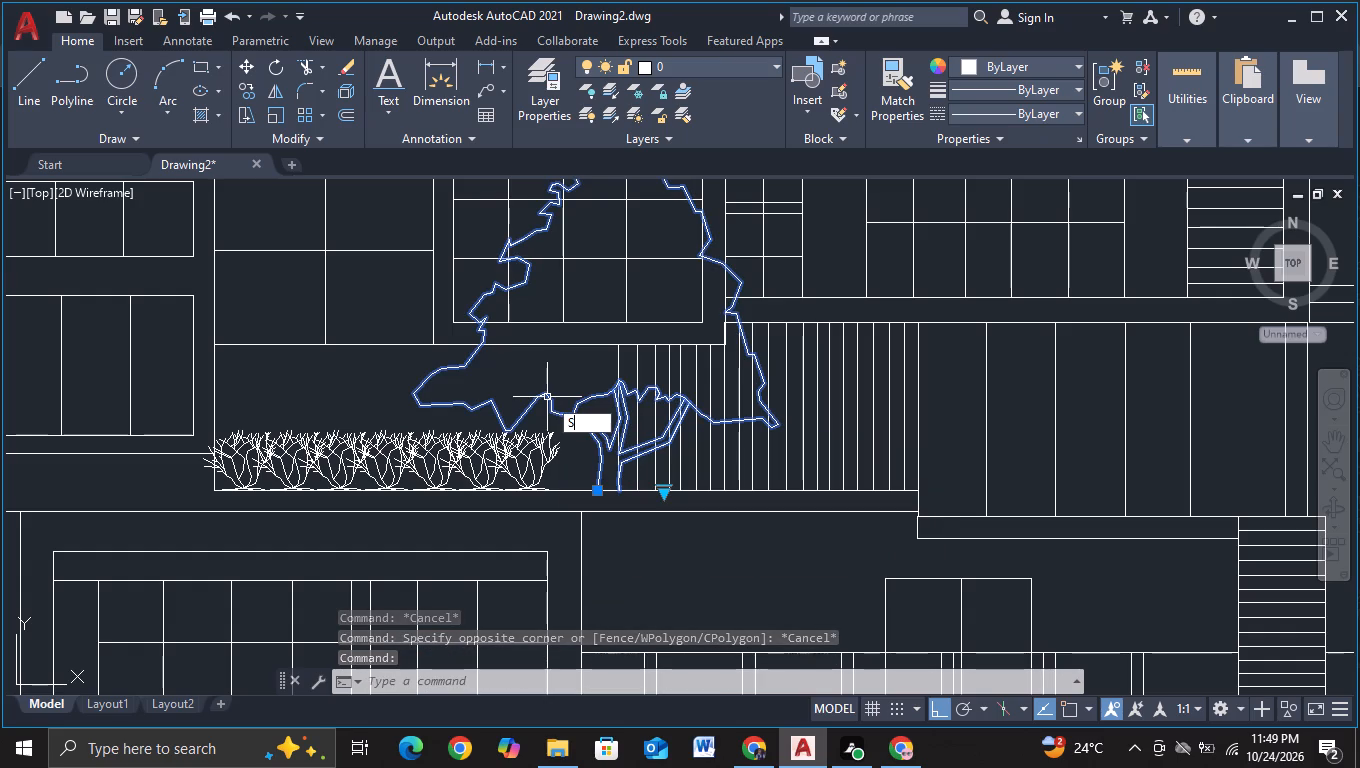
{"action": "left_click", "coordinate": [648, 467]}
{"action": "left_click", "coordinate": [615, 451]}
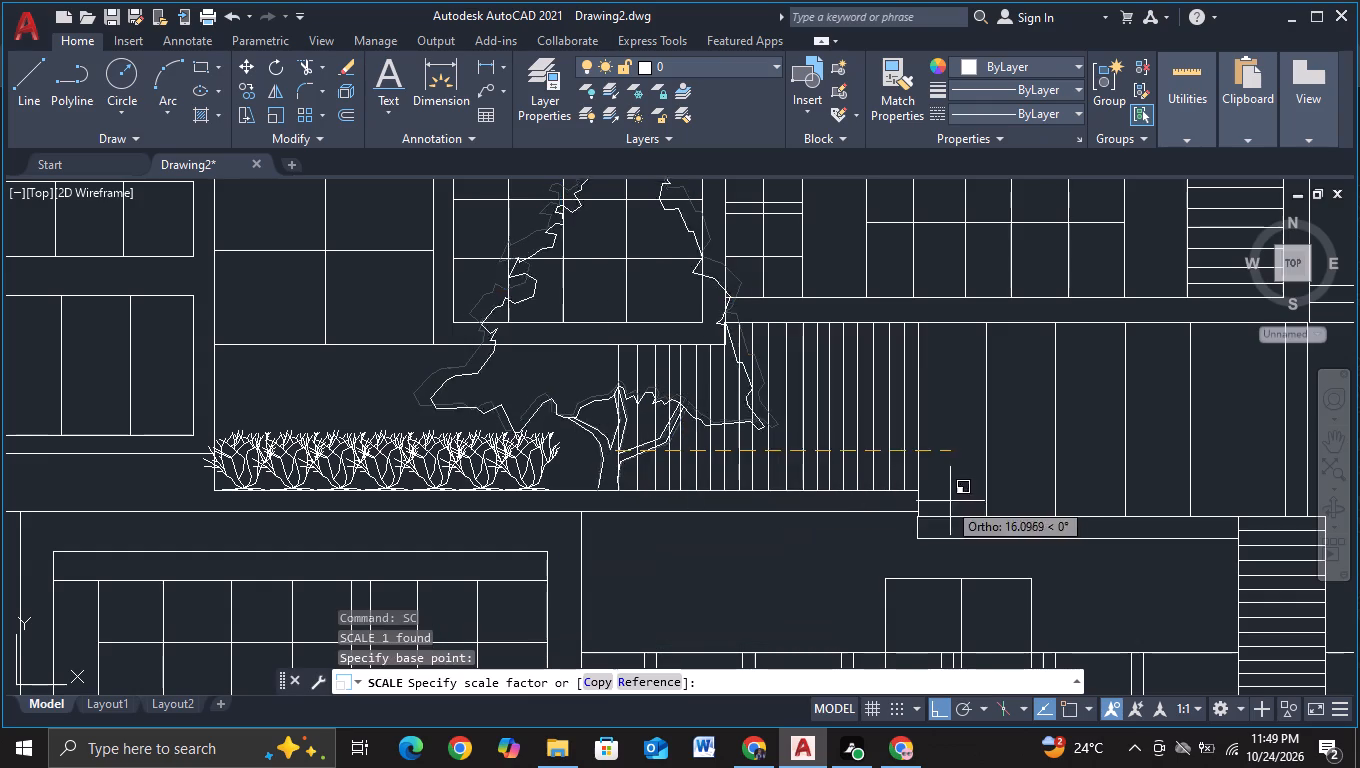
{"action": "left_click", "coordinate": [704, 455]}
{"action": "key", "text": "Escape"}
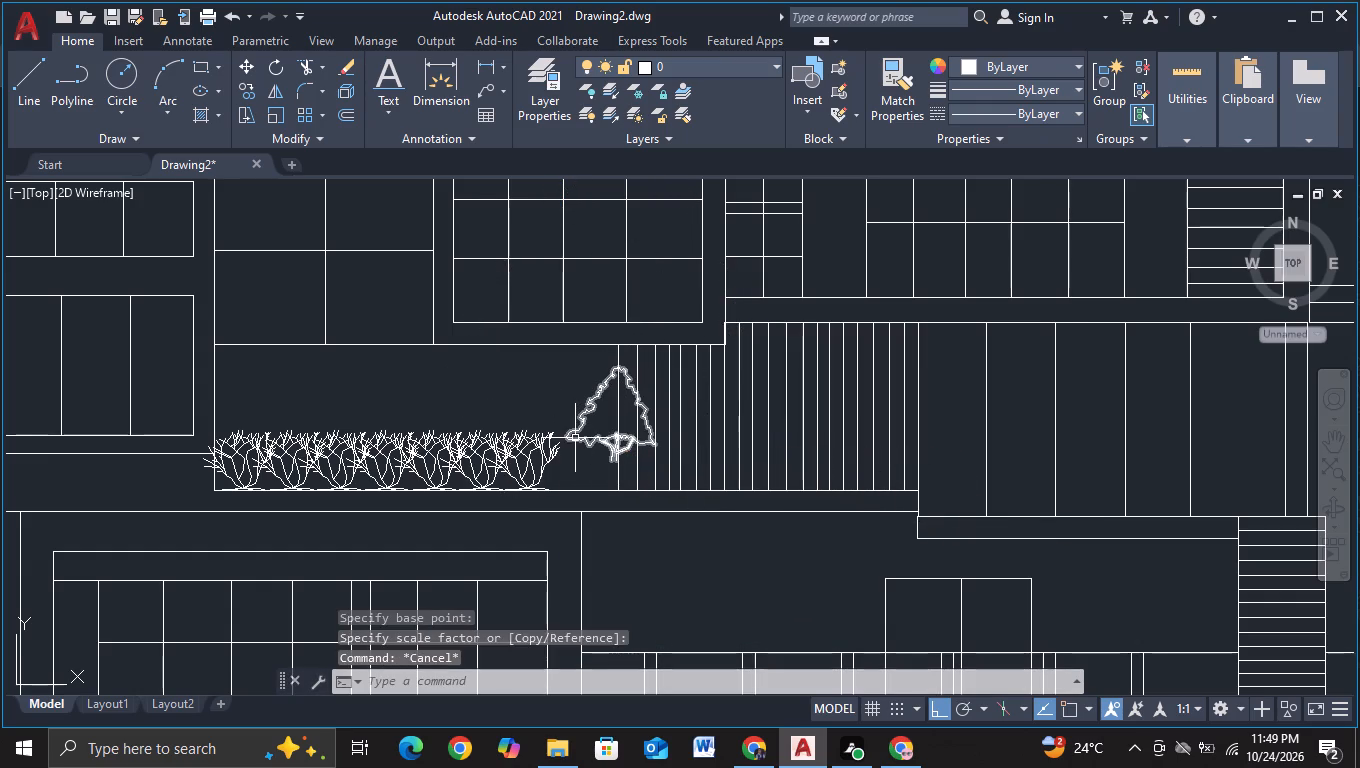
Move the reduced evergreen horizontally so it stands behind the second shrub from the left end of the recess row.
{"action": "left_click", "coordinate": [576, 437]}
{"action": "key", "text": "m"}
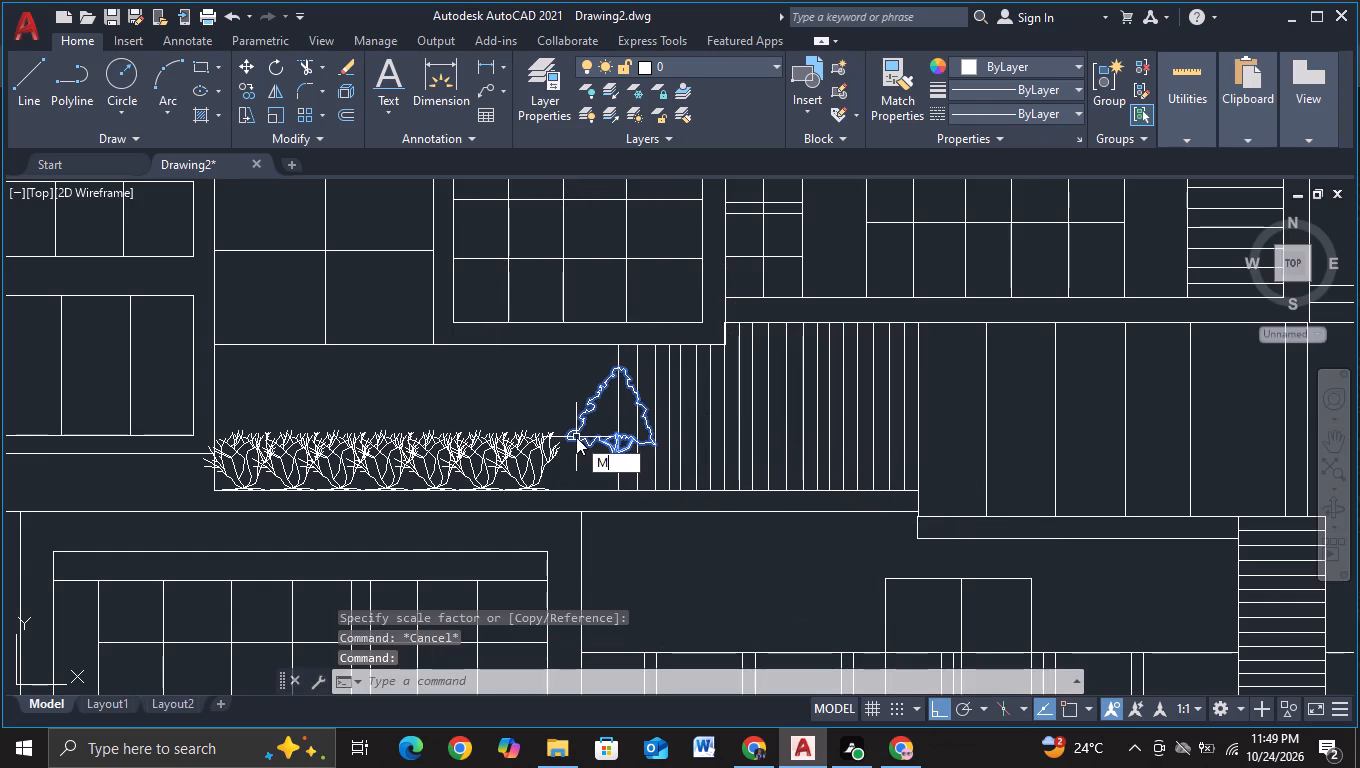
{"action": "left_click", "coordinate": [633, 478]}
{"action": "left_click", "coordinate": [592, 440]}
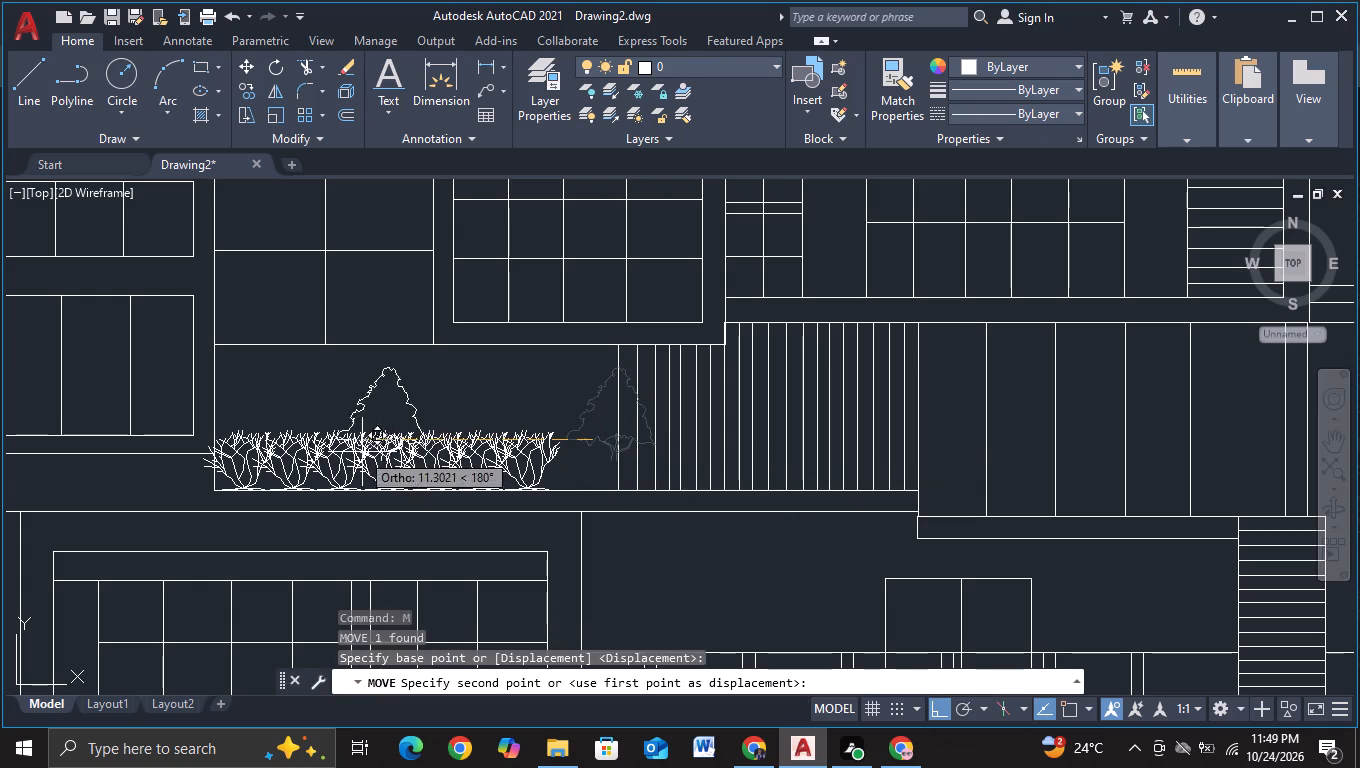
{"action": "left_click", "coordinate": [255, 453]}
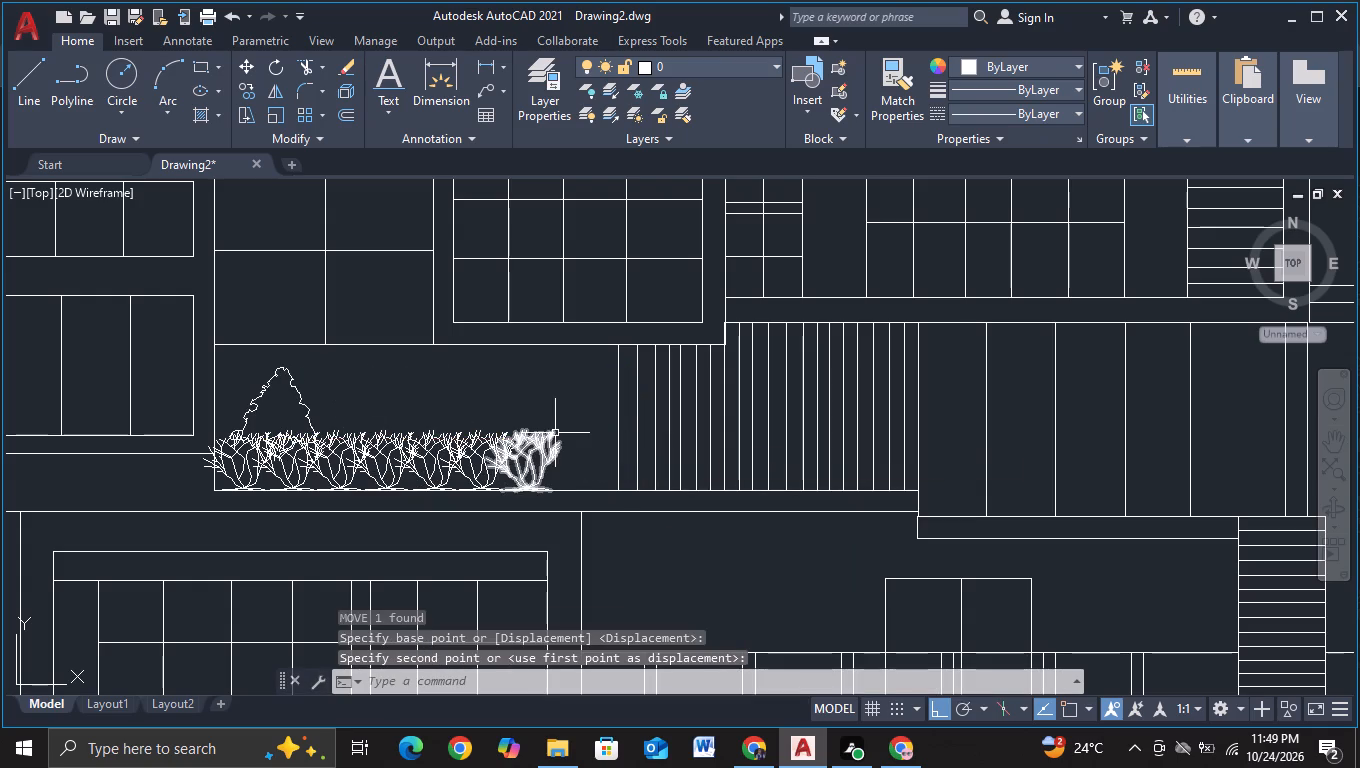
Copy the row's rightmost shrub once, about 2.74 units to the right, to fill the gap before the vertical slats.
{"action": "left_click", "coordinate": [547, 452]}
{"action": "key", "text": "c"}
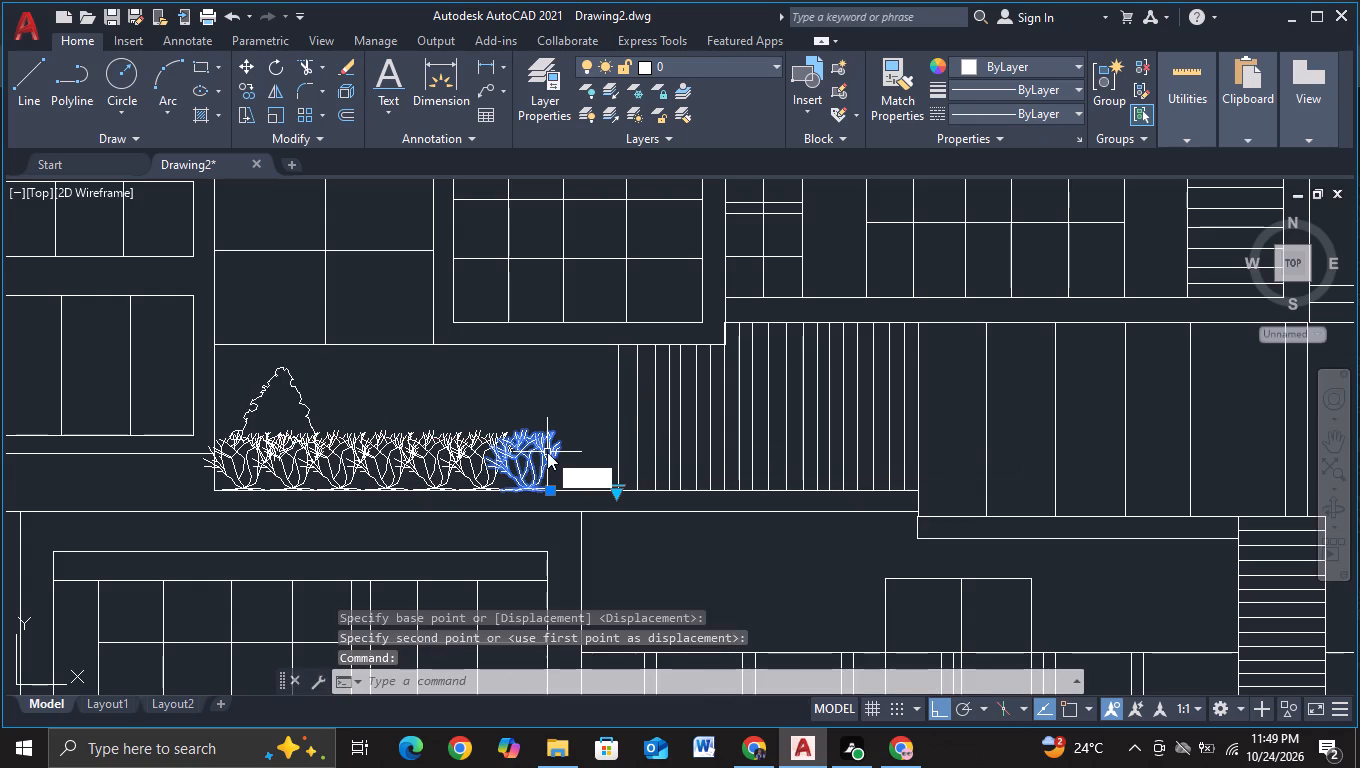
{"action": "left_click", "coordinate": [608, 516]}
{"action": "left_click", "coordinate": [559, 512]}
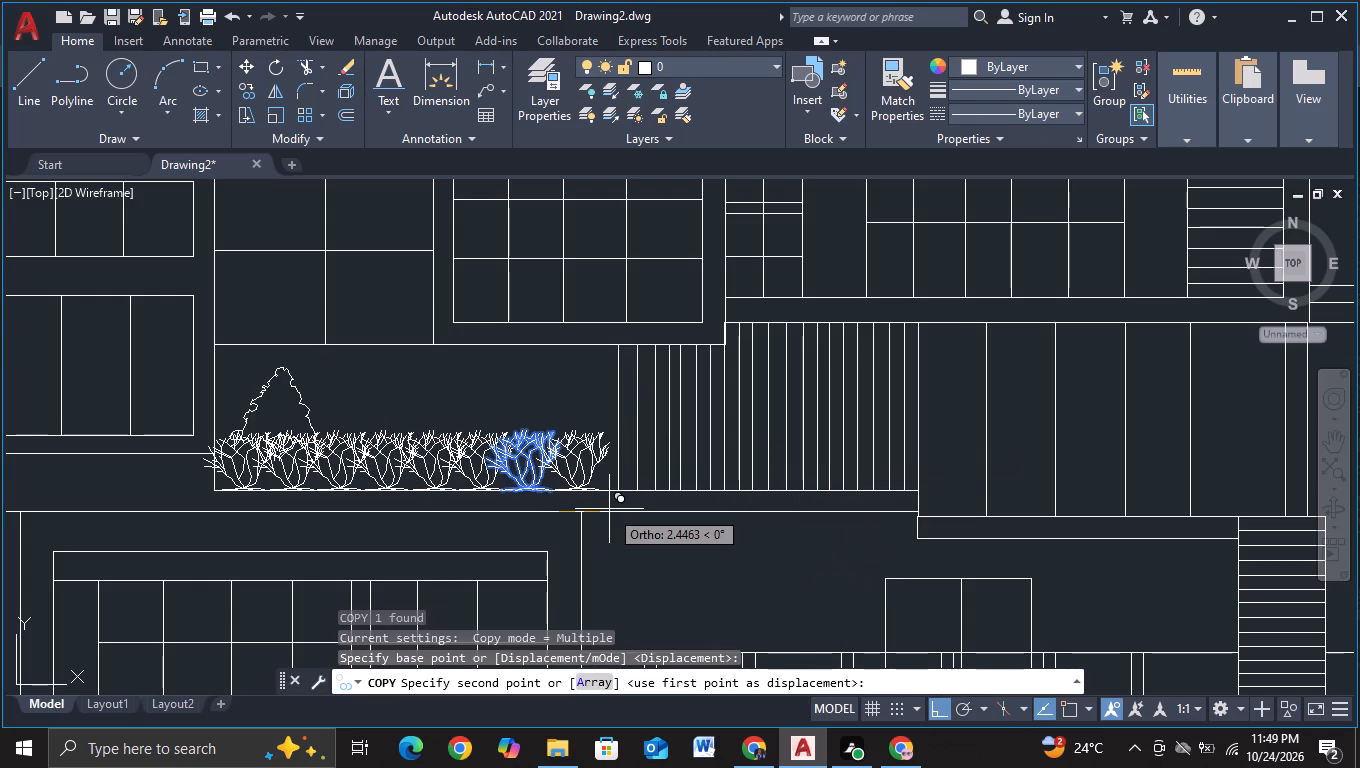
{"action": "left_click", "coordinate": [615, 509]}
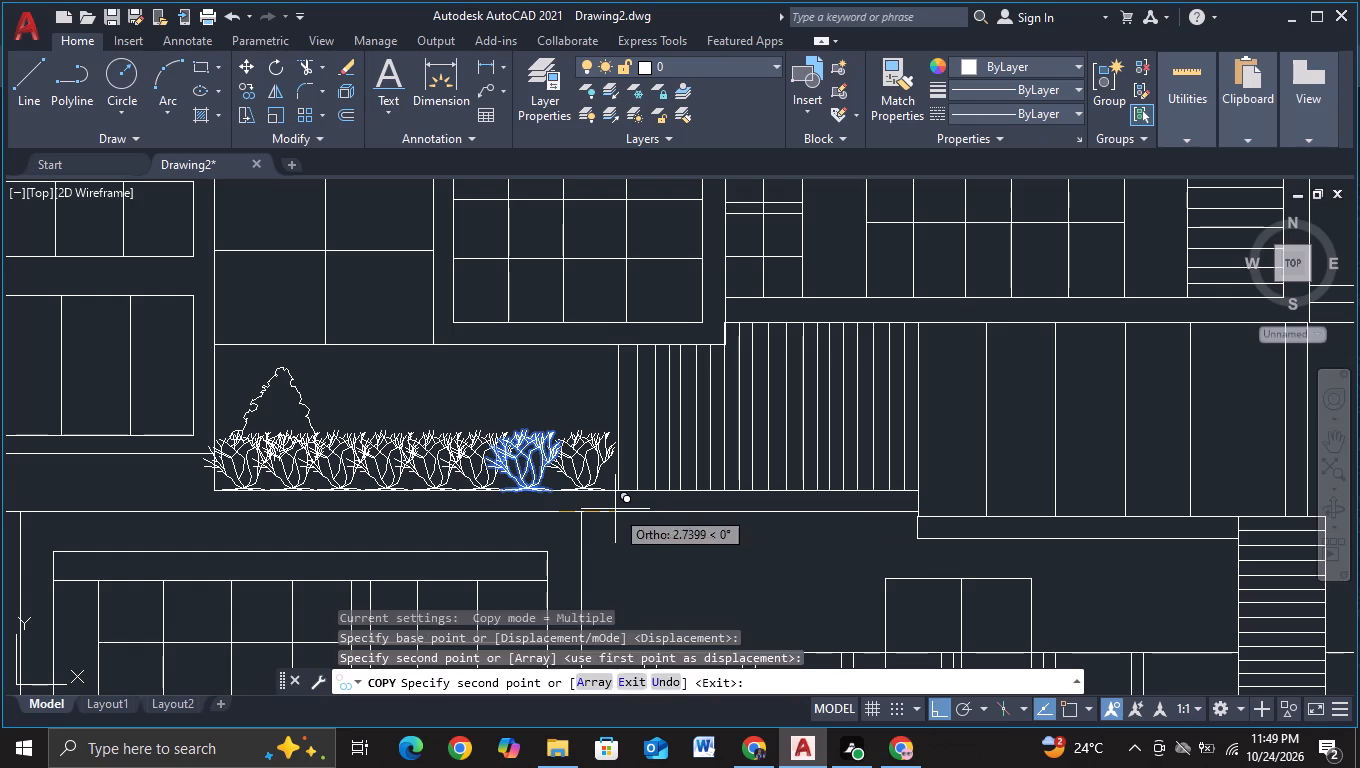
{"action": "key", "text": "Escape"}
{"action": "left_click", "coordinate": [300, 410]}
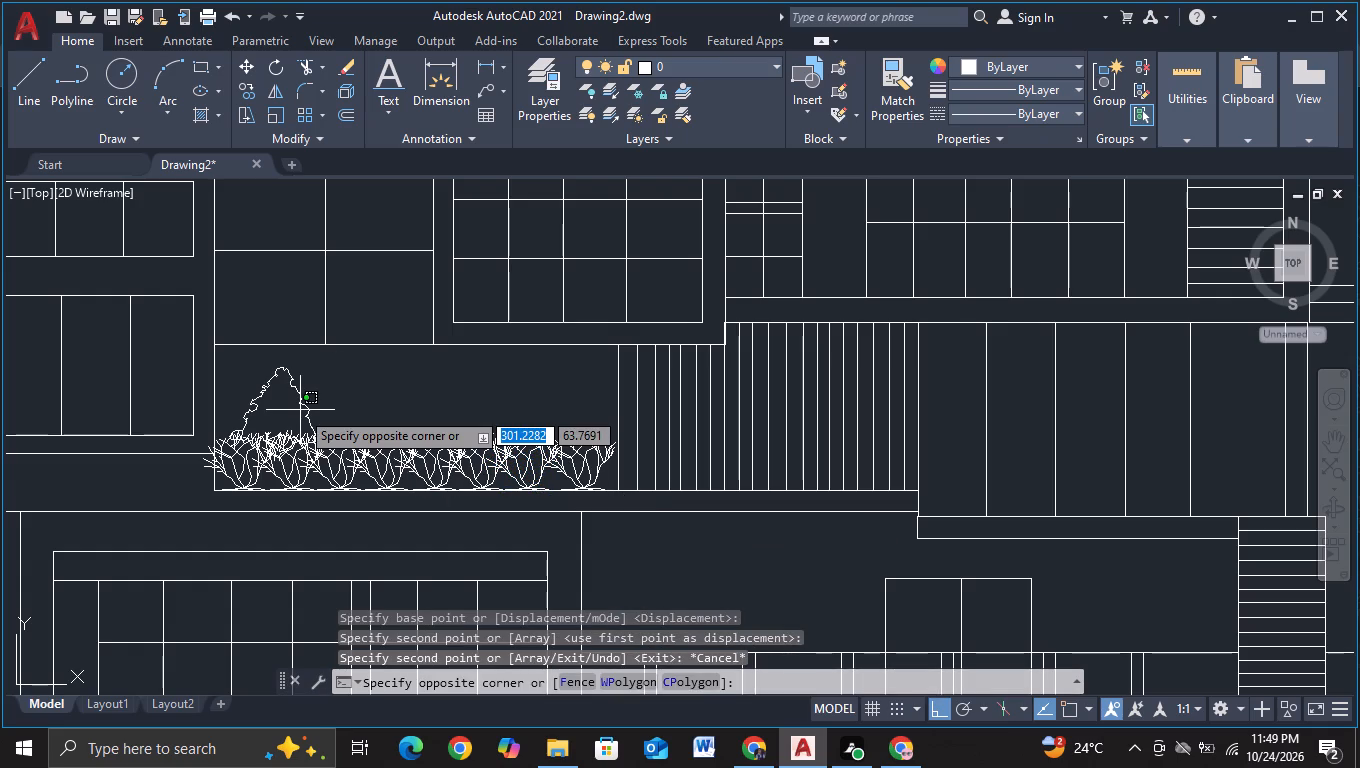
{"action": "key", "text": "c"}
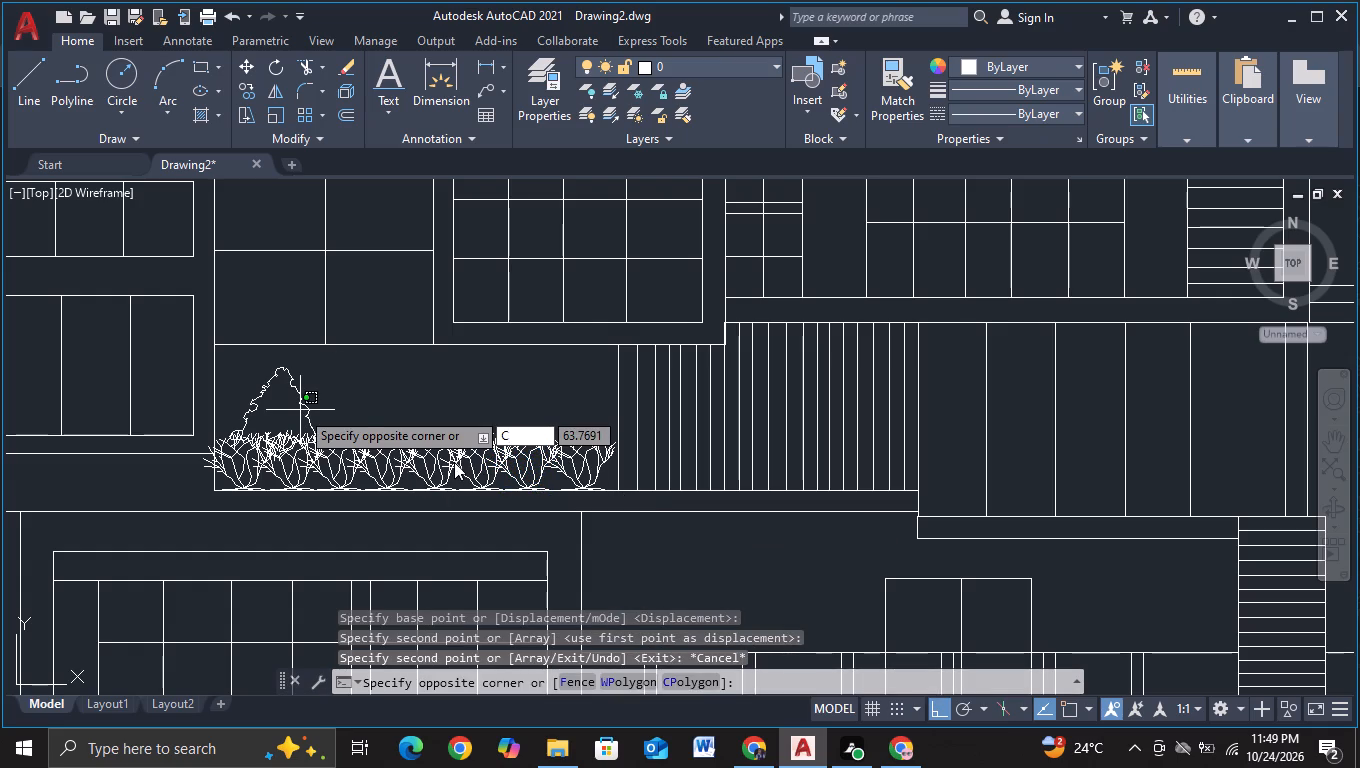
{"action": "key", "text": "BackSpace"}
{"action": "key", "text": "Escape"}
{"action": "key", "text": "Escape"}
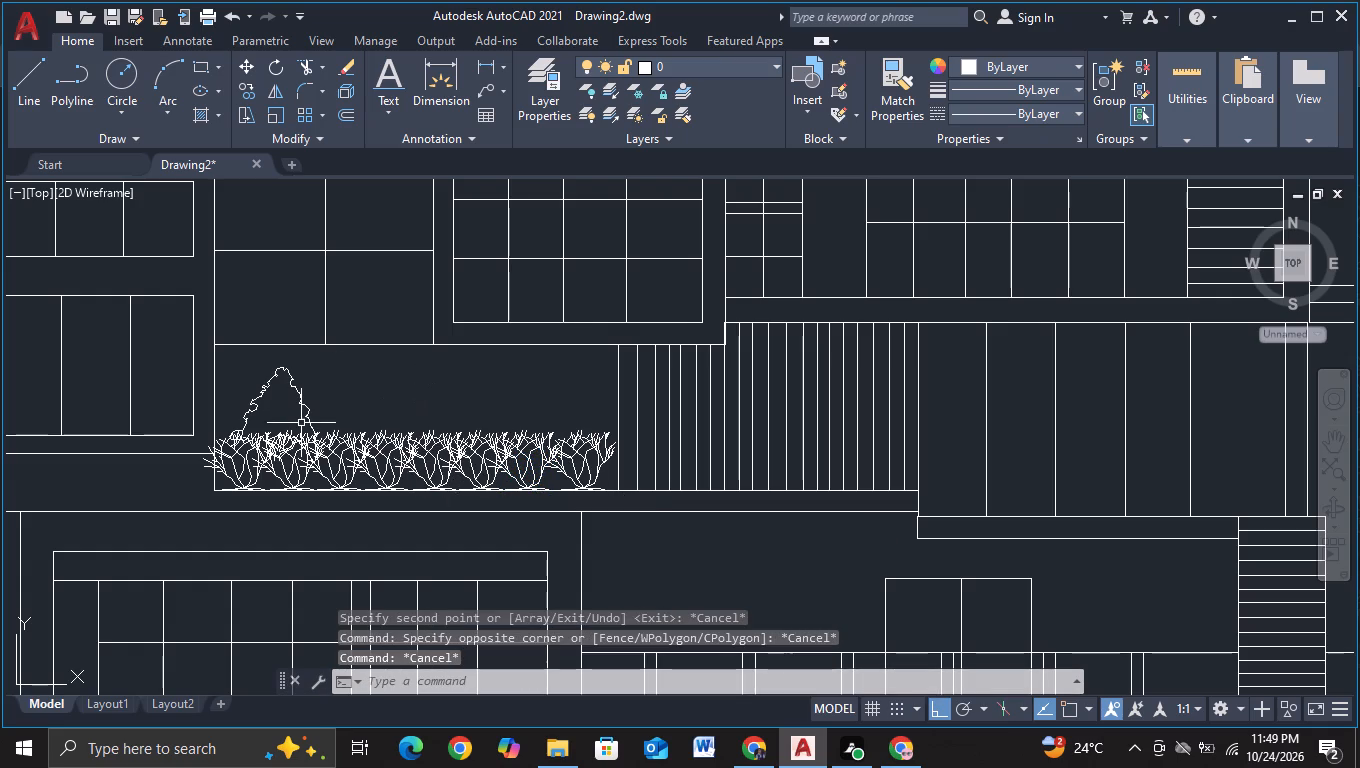
Copy the evergreen tree about 14 units to the right so it stands behind the last shrub of the recess row.
{"action": "left_click", "coordinate": [311, 422]}
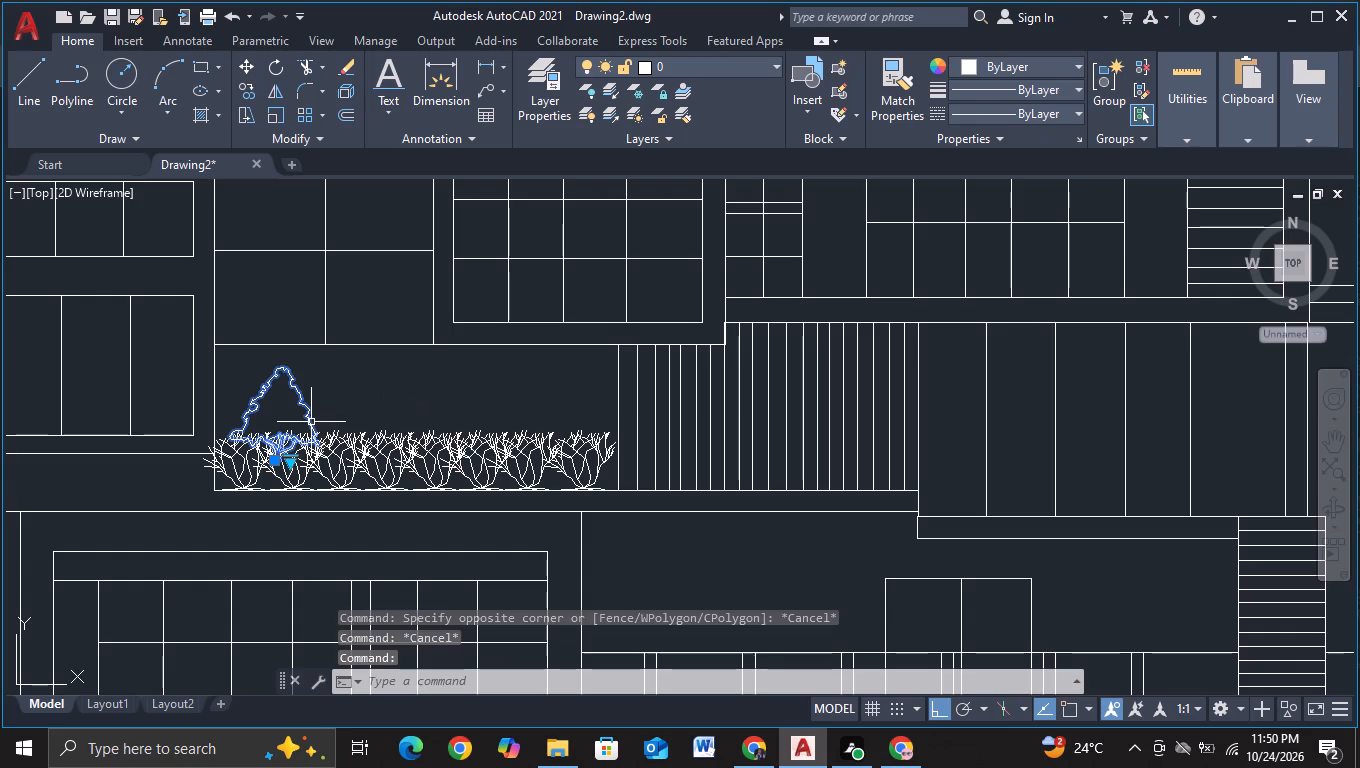
{"action": "key", "text": "c"}
{"action": "double_click", "coordinate": [426, 493]}
{"action": "left_click", "coordinate": [714, 486]}
{"action": "key", "text": "Escape"}
Erase the small stray object floating in the empty space beyond the elevation's right end.
{"action": "scroll", "coordinate": [714, 486], "scroll_direction": "down", "scroll_amount": 3}
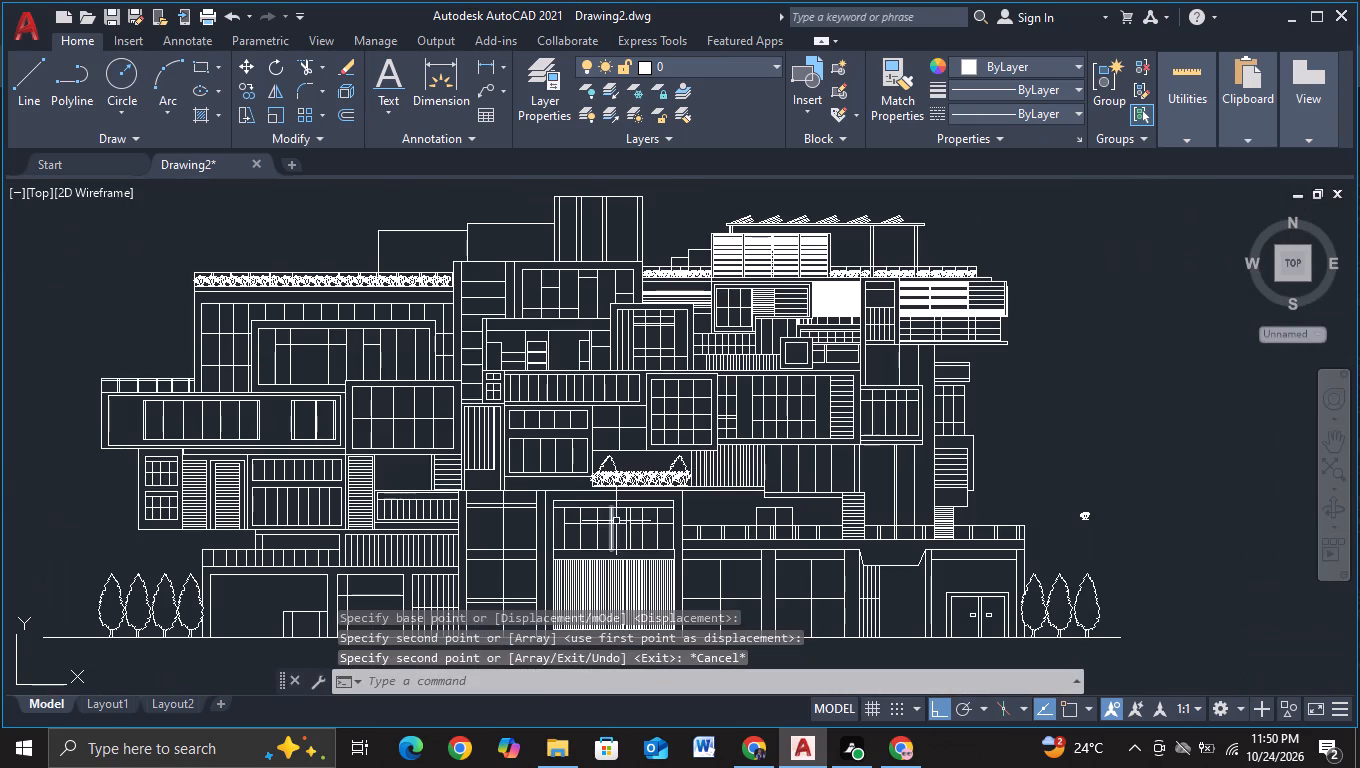
{"action": "middle_click_drag", "start_coordinate": [1121, 452], "coordinate": [1045, 298]}
{"action": "left_click_drag", "start_coordinate": [983, 339], "coordinate": [986, 359]}
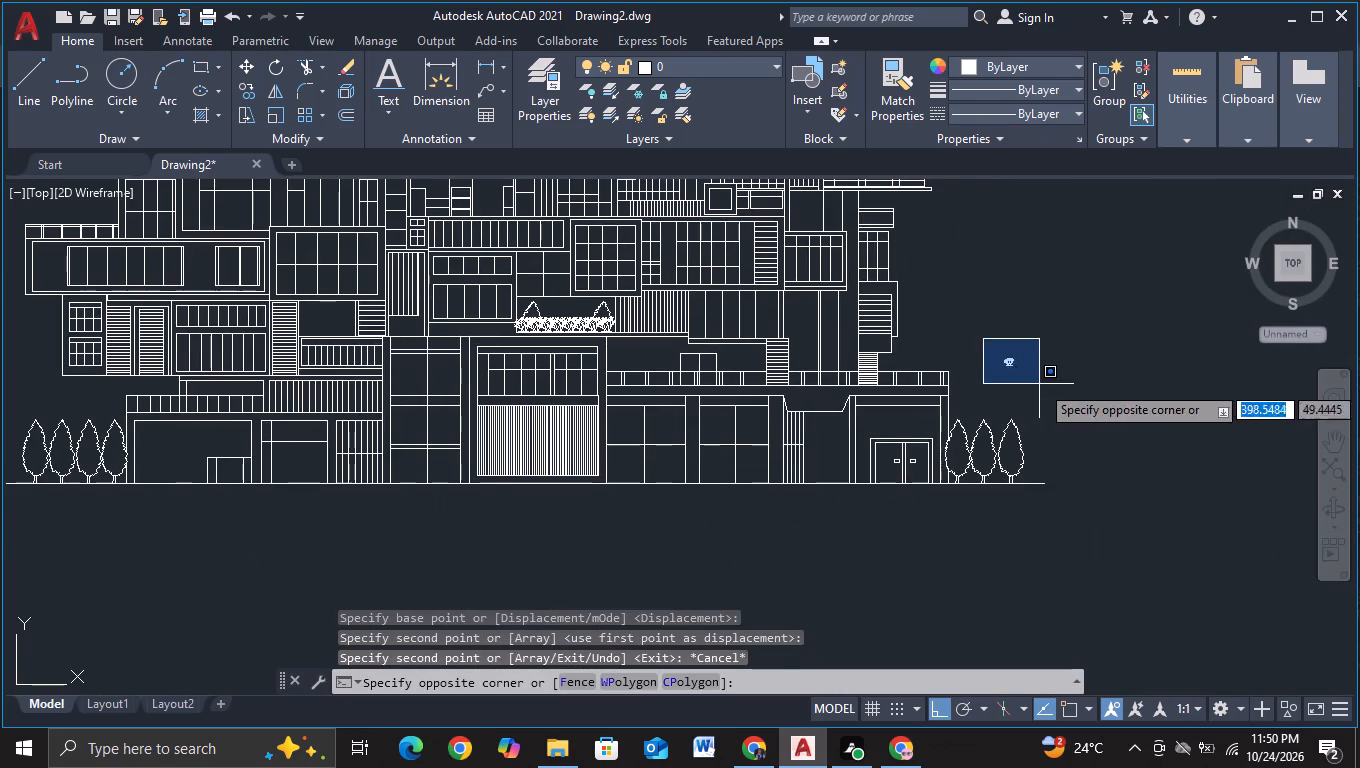
{"action": "left_click", "coordinate": [1040, 384]}
{"action": "key", "text": "Delete"}
Review the whole elevation for parts that still lack detail.
{"action": "scroll", "coordinate": [1040, 384], "scroll_direction": "down", "scroll_amount": 2}
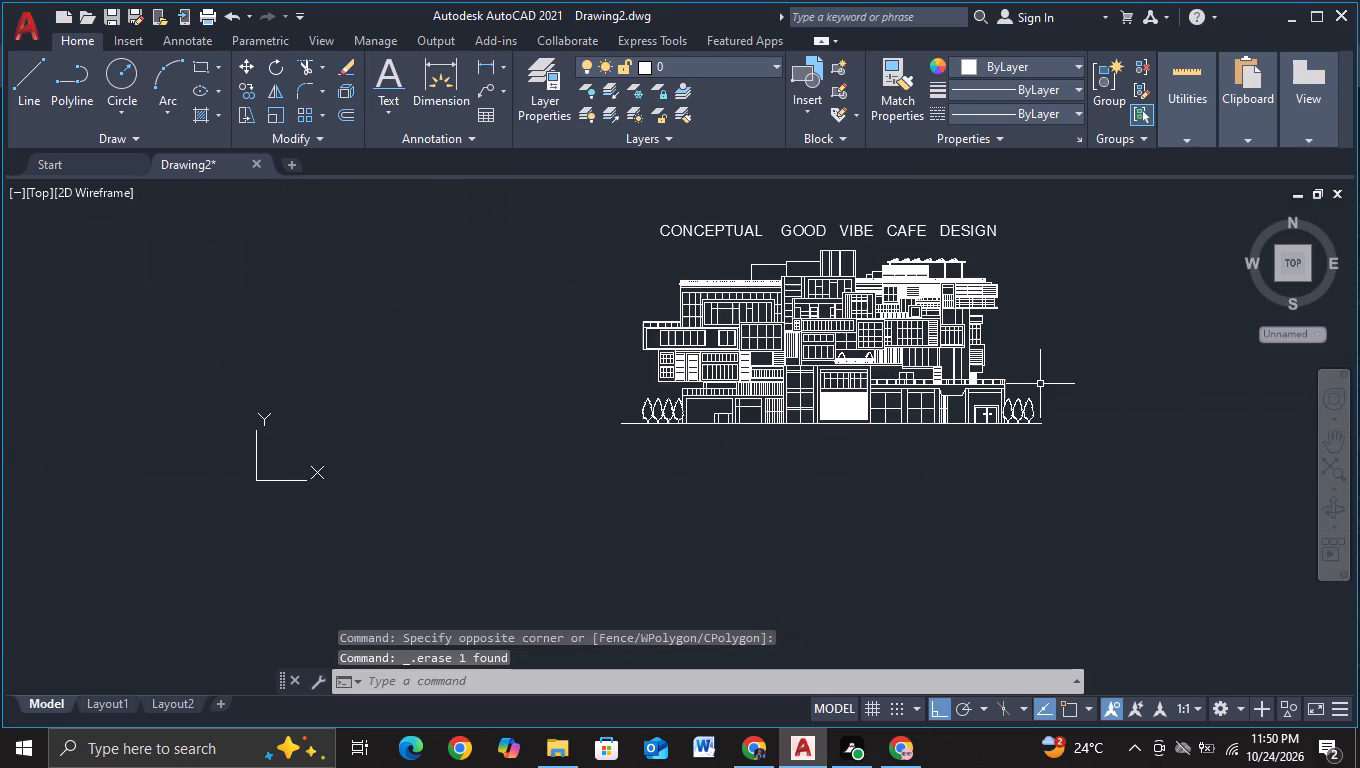
{"action": "middle_click_drag", "start_coordinate": [1047, 360], "coordinate": [1019, 439]}
{"action": "scroll", "coordinate": [1018, 440], "scroll_direction": "up", "scroll_amount": 1}
{"action": "middle_click_drag", "start_coordinate": [1018, 440], "coordinate": [1023, 336]}
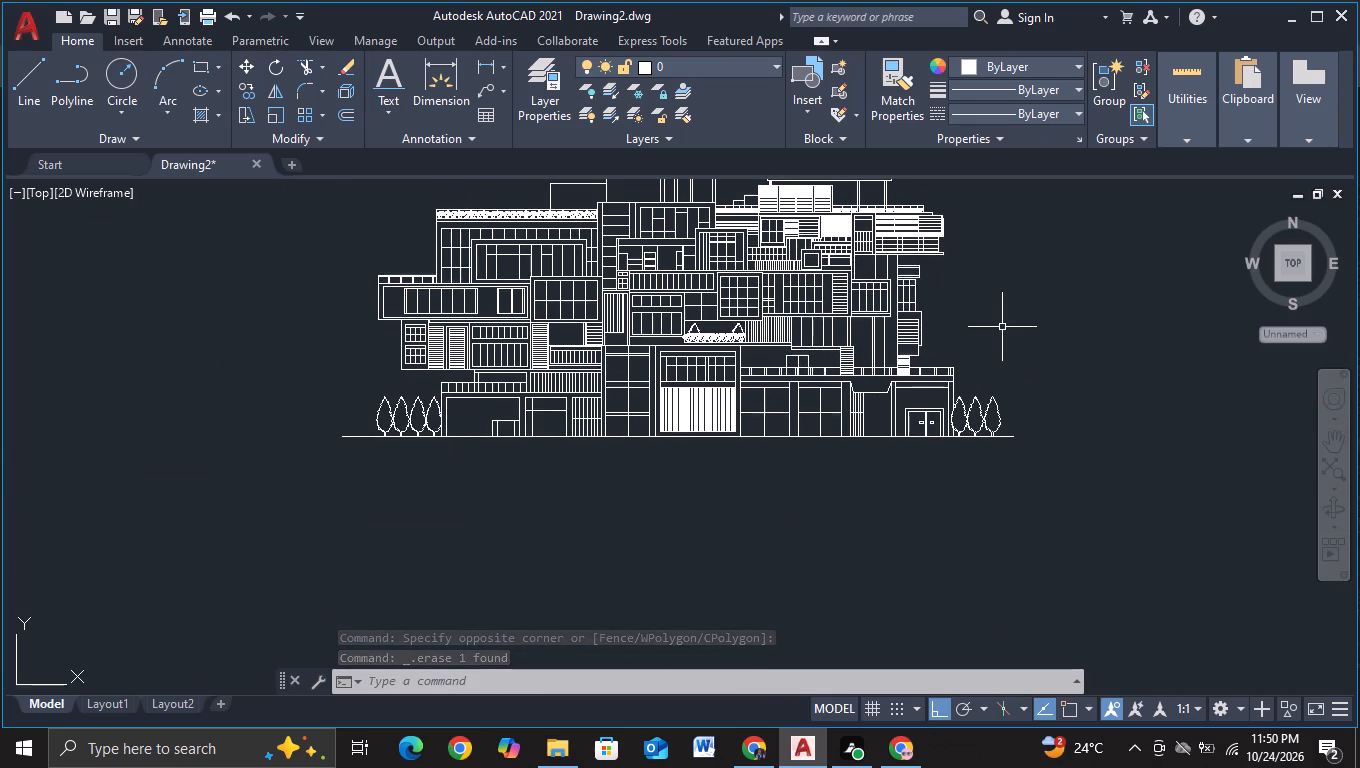
{"action": "middle_click_drag", "start_coordinate": [1002, 327], "coordinate": [996, 381]}
{"action": "middle_click_drag", "start_coordinate": [996, 381], "coordinate": [993, 392]}
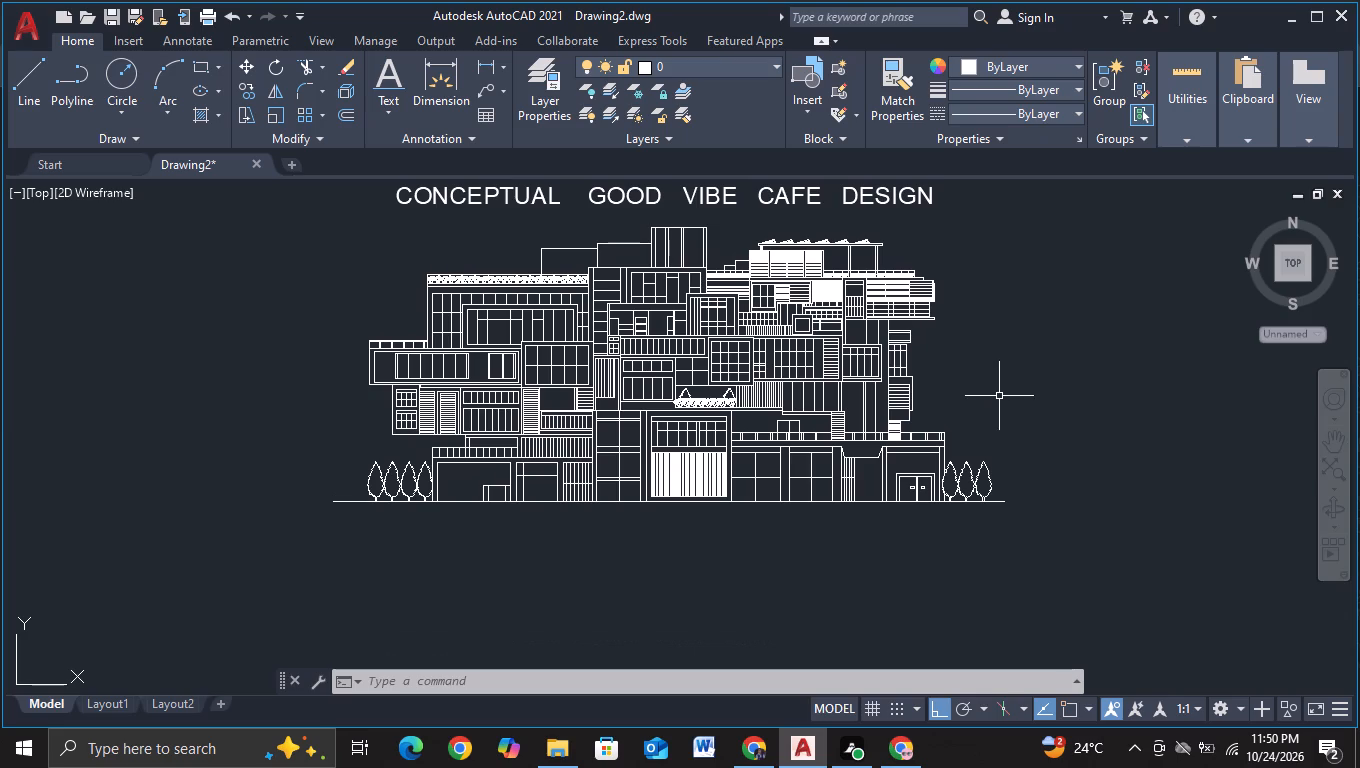
{"action": "middle_click_drag", "start_coordinate": [987, 423], "coordinate": [978, 391]}
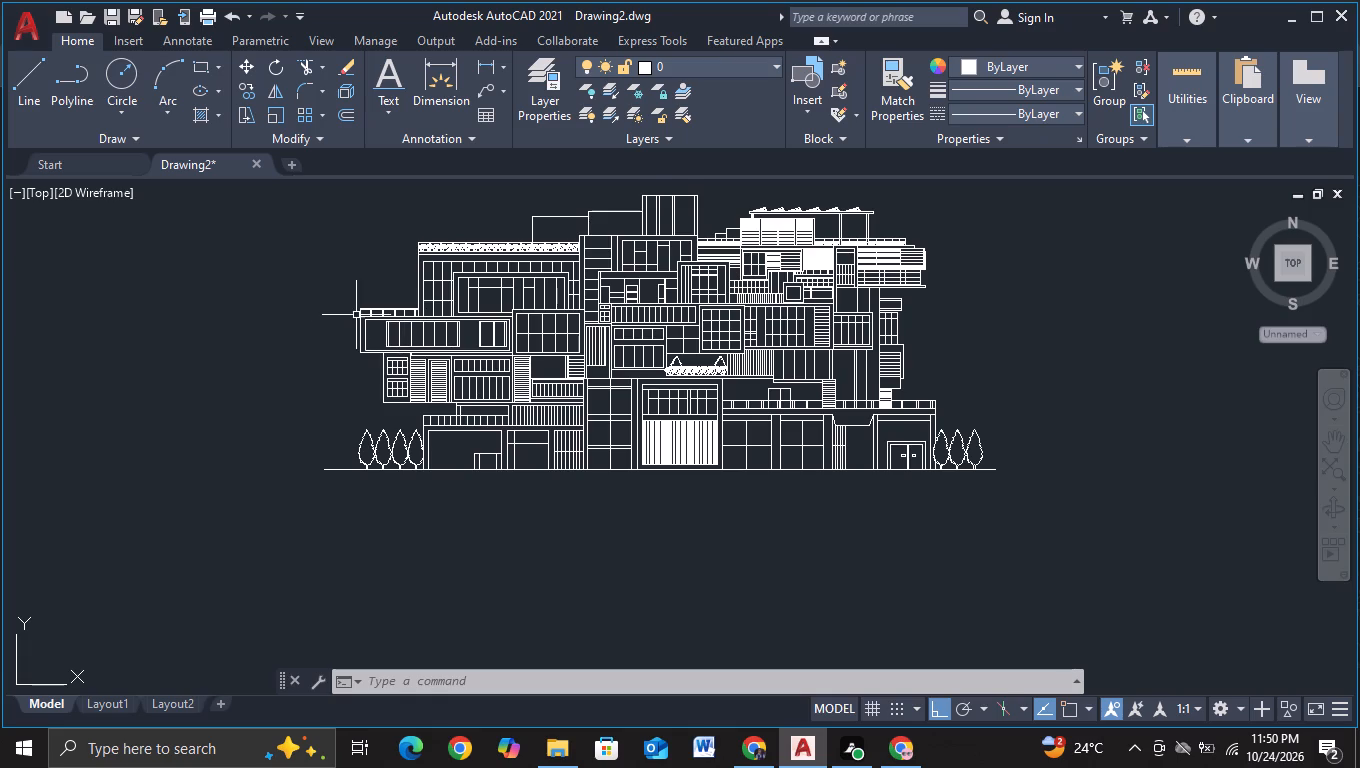
Draw a vertical line inside the lower blank roof block behind the planted left parapet, trimmed to the block's top and the parapet's top edge.
{"action": "middle_click_drag", "start_coordinate": [356, 315], "coordinate": [309, 403]}
{"action": "scroll", "coordinate": [309, 397], "scroll_direction": "up", "scroll_amount": 1}
{"action": "middle_click_drag", "start_coordinate": [326, 336], "coordinate": [265, 428]}
{"action": "scroll", "coordinate": [295, 351], "scroll_direction": "up", "scroll_amount": 2}
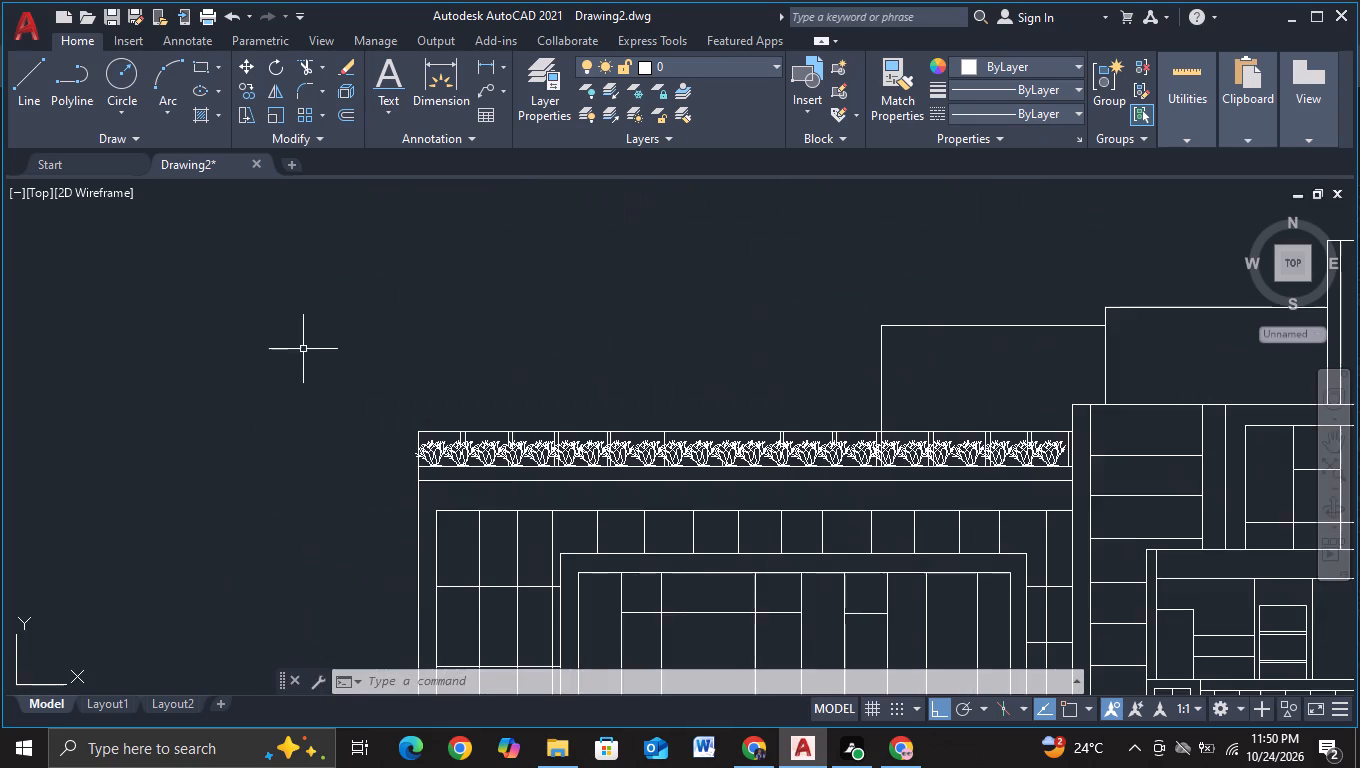
{"action": "middle_click_drag", "start_coordinate": [333, 349], "coordinate": [131, 385]}
{"action": "left_click", "coordinate": [16, 88]}
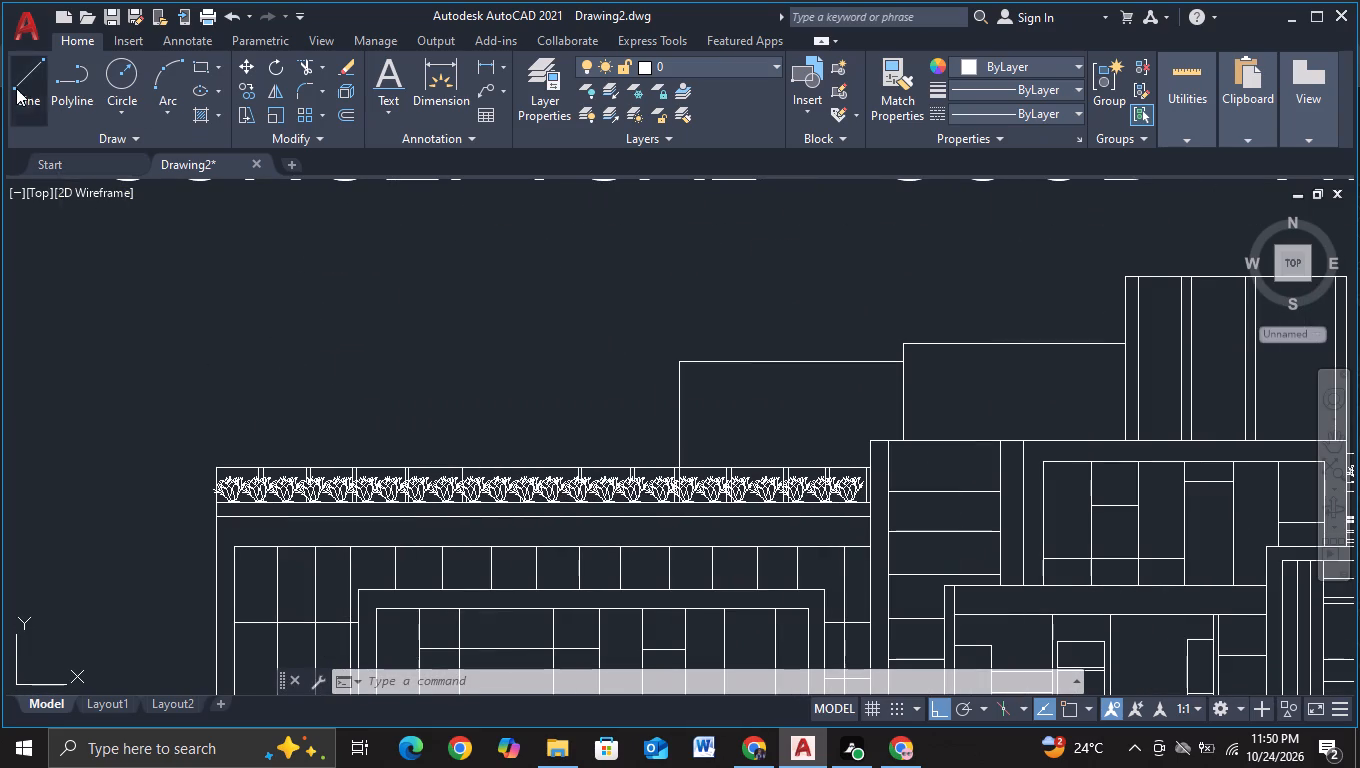
{"action": "scroll", "coordinate": [752, 485], "scroll_direction": "up", "scroll_amount": 1}
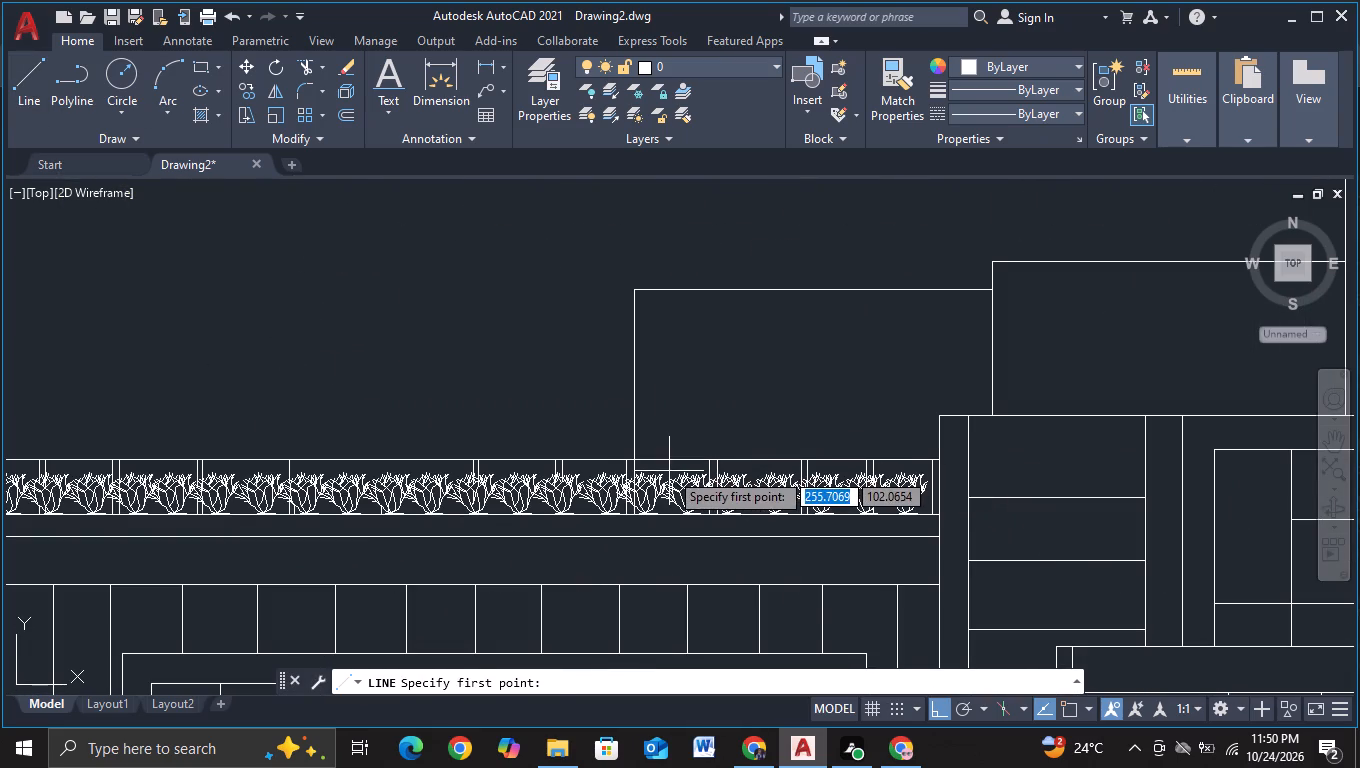
{"action": "left_click", "coordinate": [669, 471]}
{"action": "left_click", "coordinate": [680, 264]}
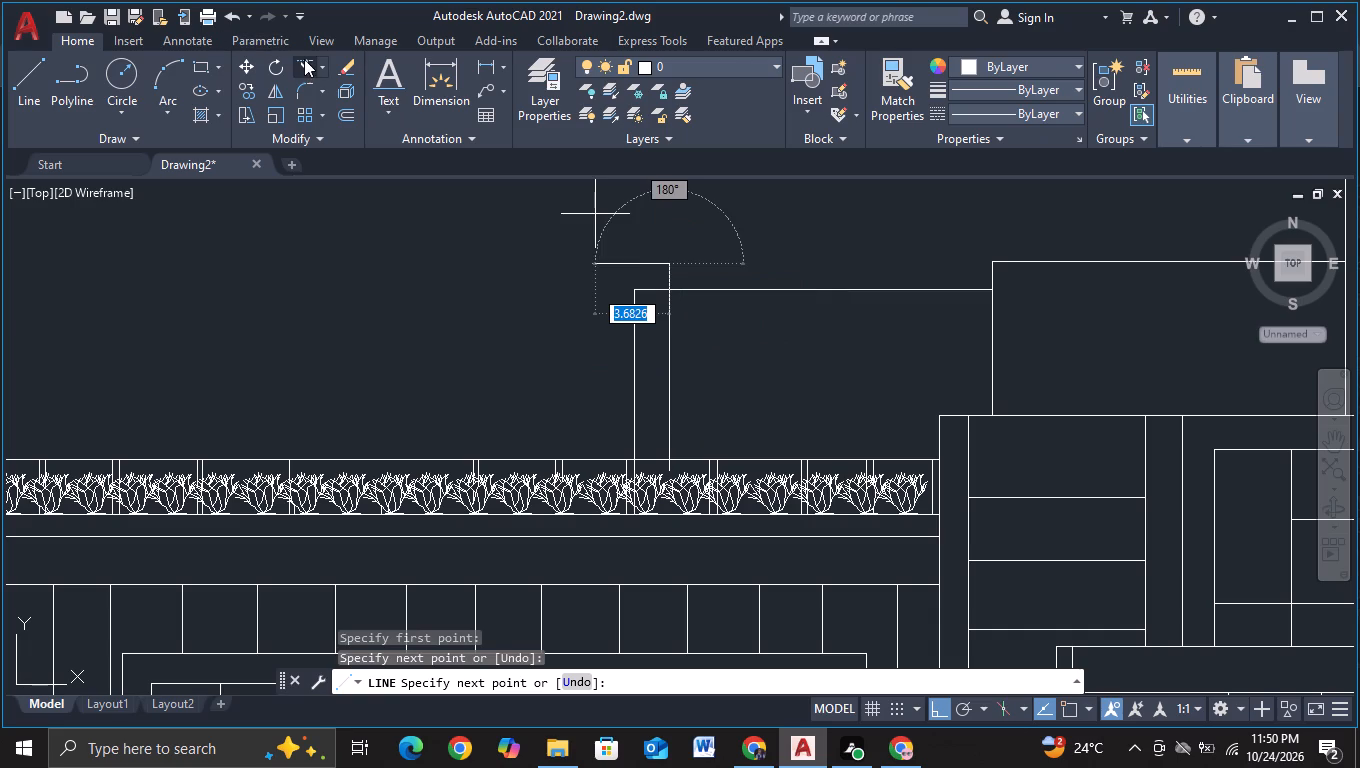
{"action": "left_click", "coordinate": [305, 61]}
{"action": "left_click", "coordinate": [659, 274]}
{"action": "left_click", "coordinate": [692, 272]}
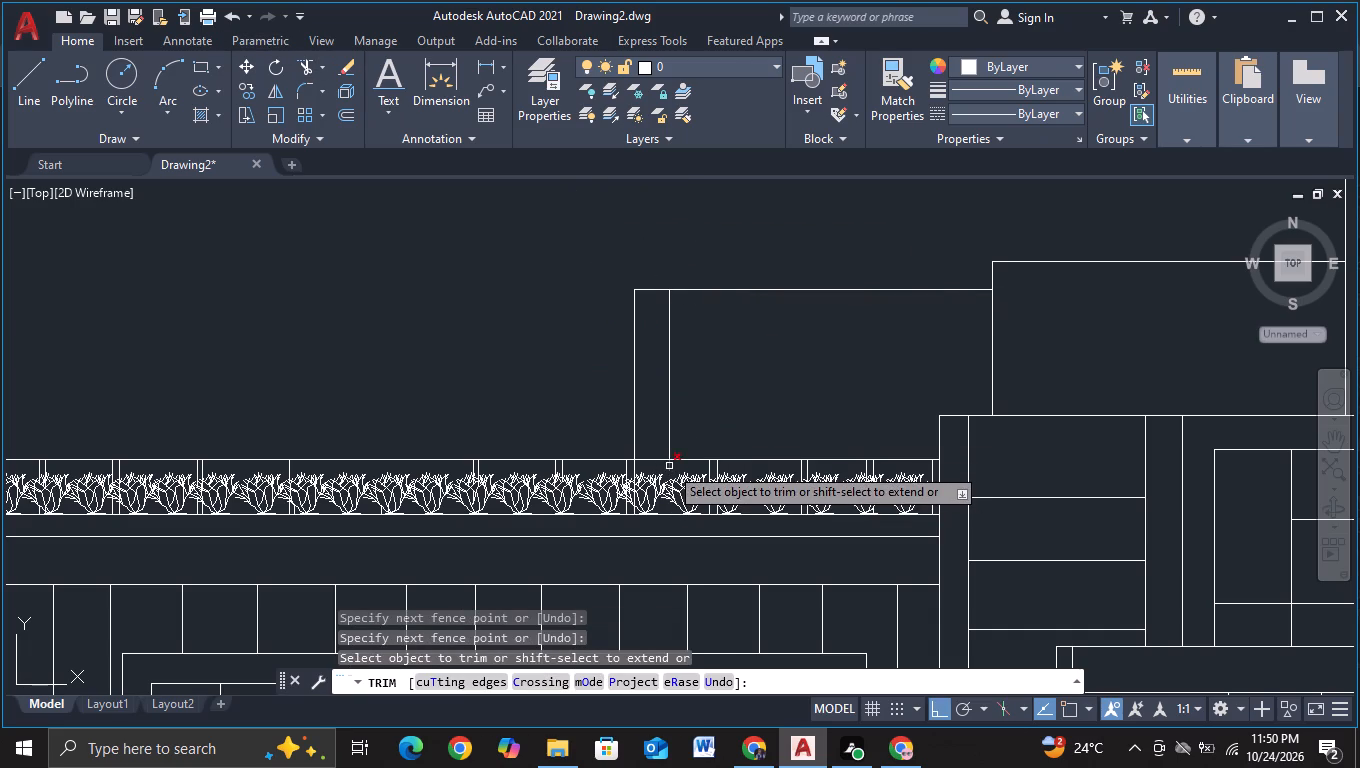
{"action": "left_click", "coordinate": [669, 466]}
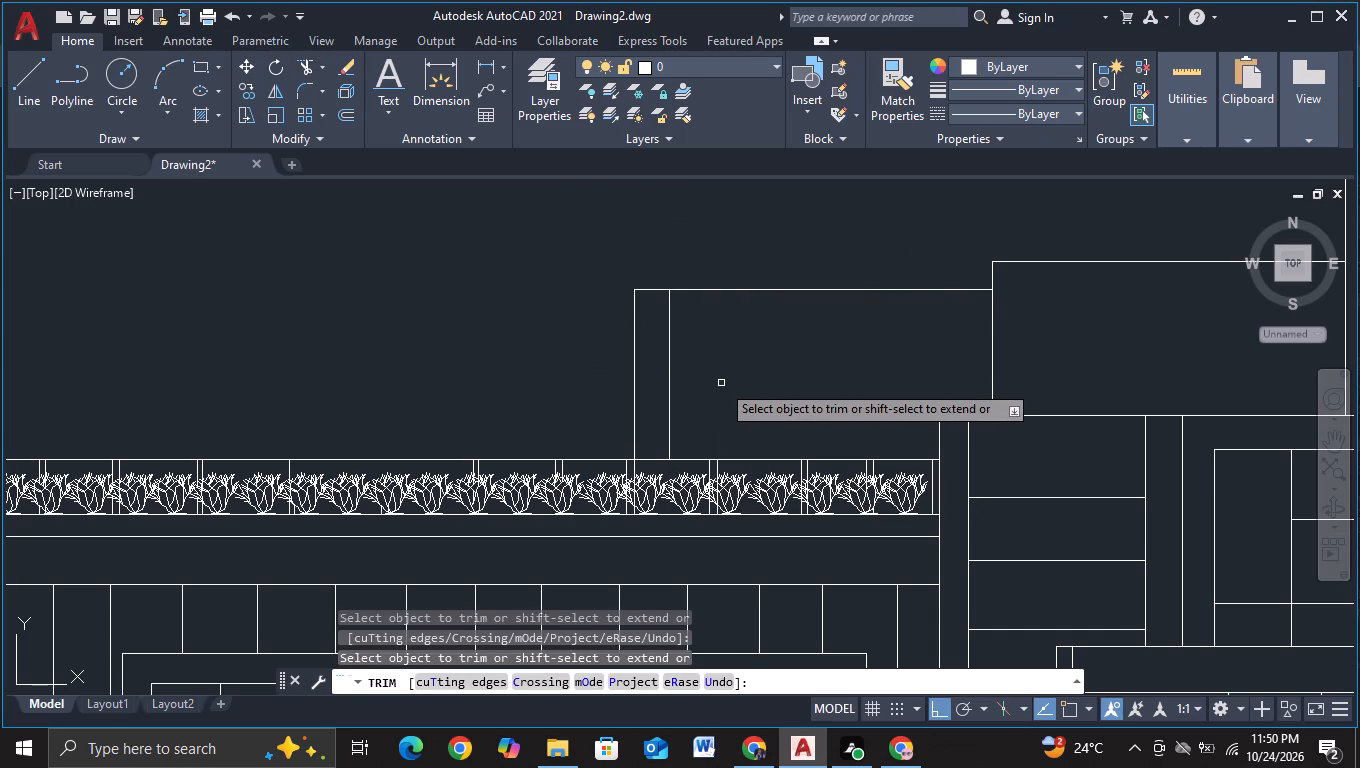
{"action": "key", "text": "Escape"}
Copy the vertical line eight times across the roof block at roughly even spacing, with the last copy about 14 units away.
{"action": "left_click", "coordinate": [670, 389]}
{"action": "key", "text": "c"}
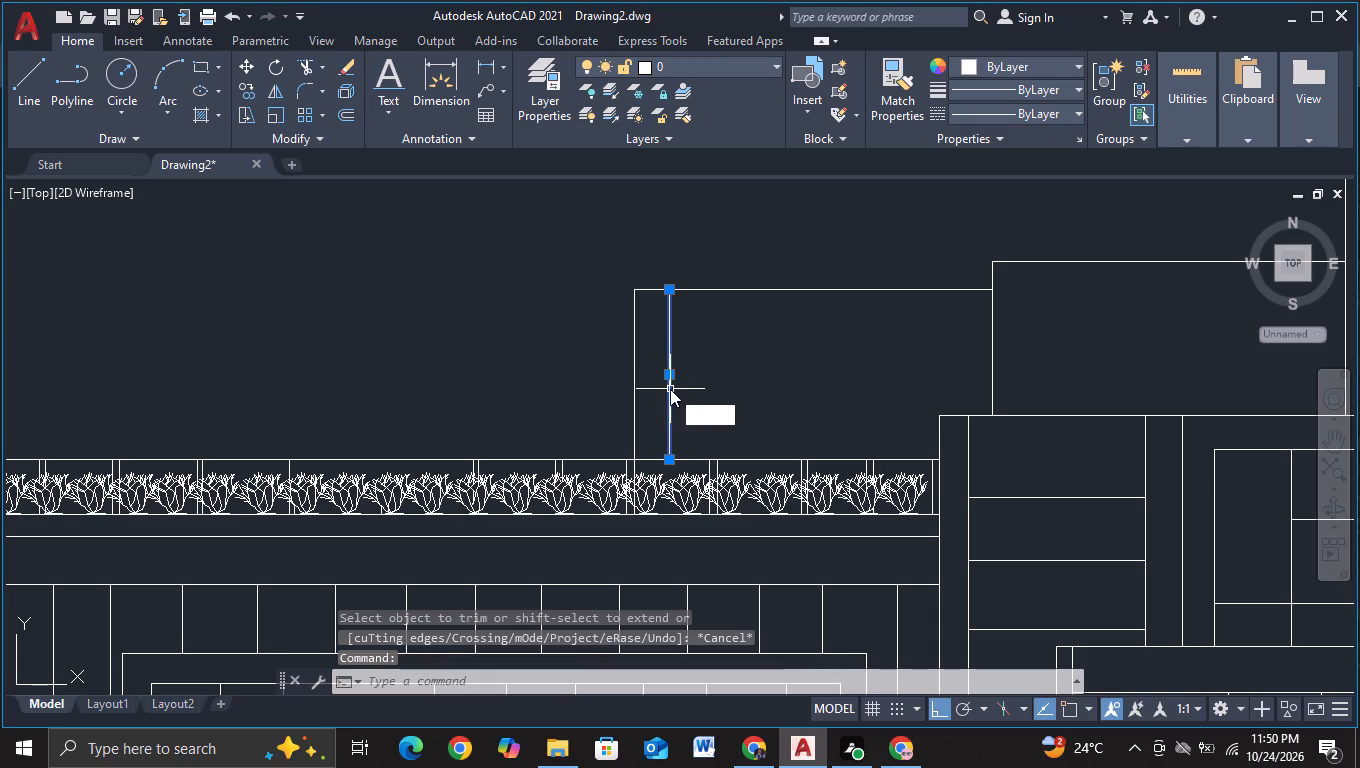
{"action": "left_click", "coordinate": [750, 456]}
{"action": "left_click", "coordinate": [776, 374]}
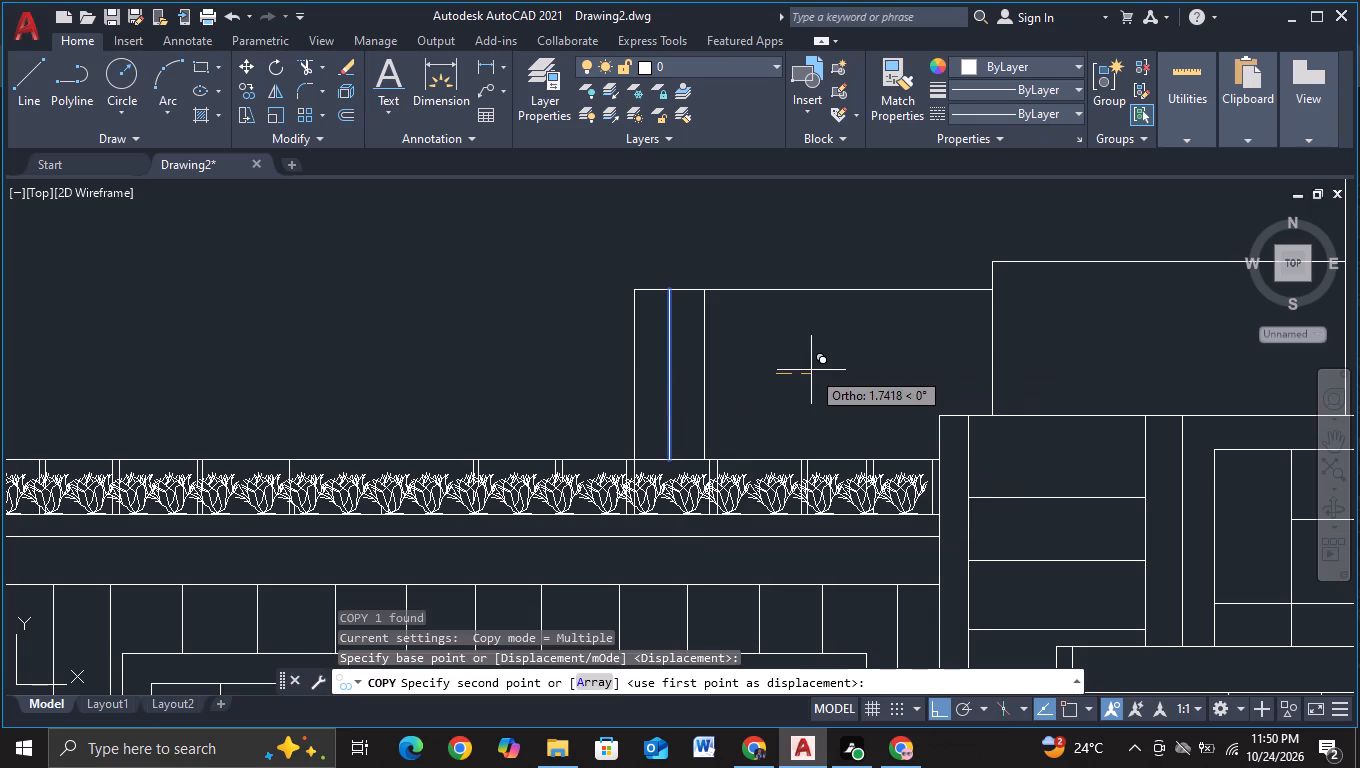
{"action": "left_click", "coordinate": [811, 370]}
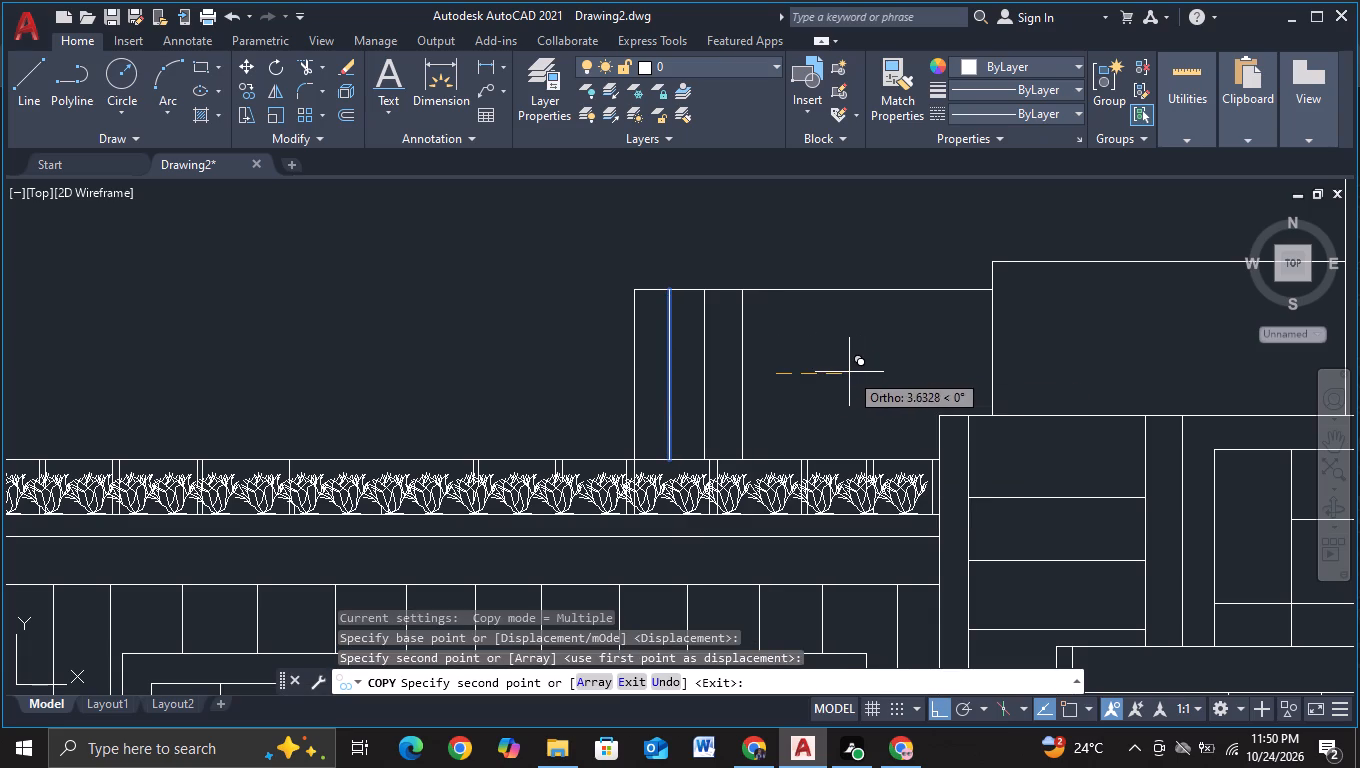
{"action": "left_click", "coordinate": [849, 372]}
{"action": "left_click", "coordinate": [888, 370]}
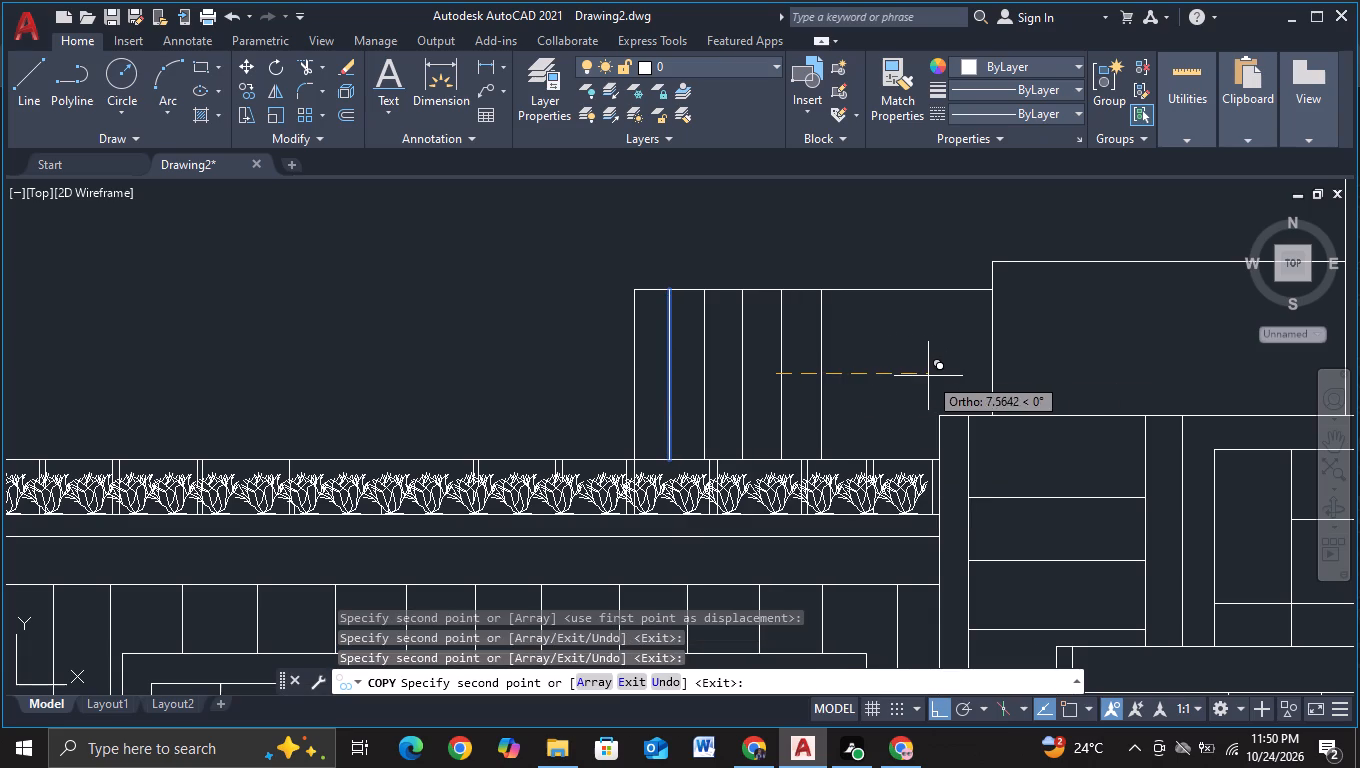
{"action": "left_click", "coordinate": [927, 376]}
{"action": "left_click", "coordinate": [962, 378]}
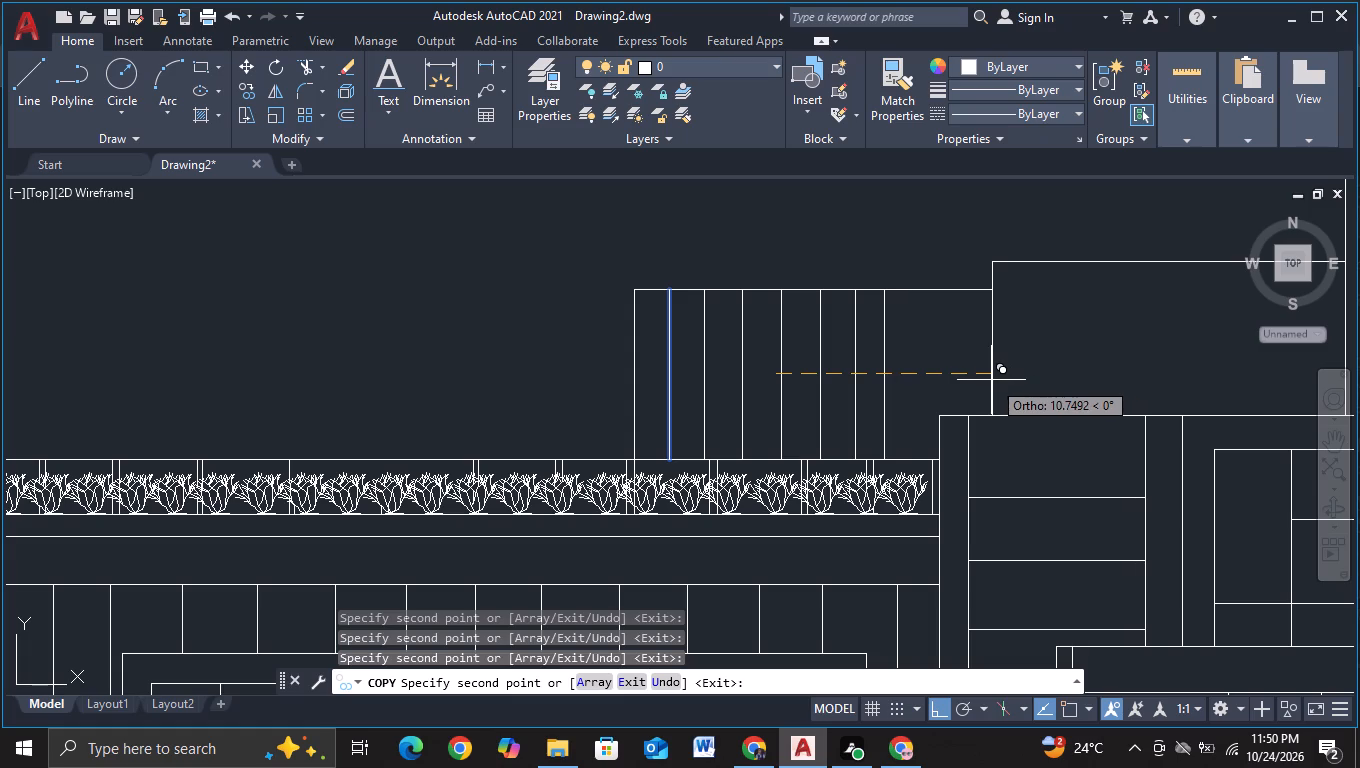
{"action": "left_click", "coordinate": [990, 380]}
{"action": "left_click", "coordinate": [1029, 385]}
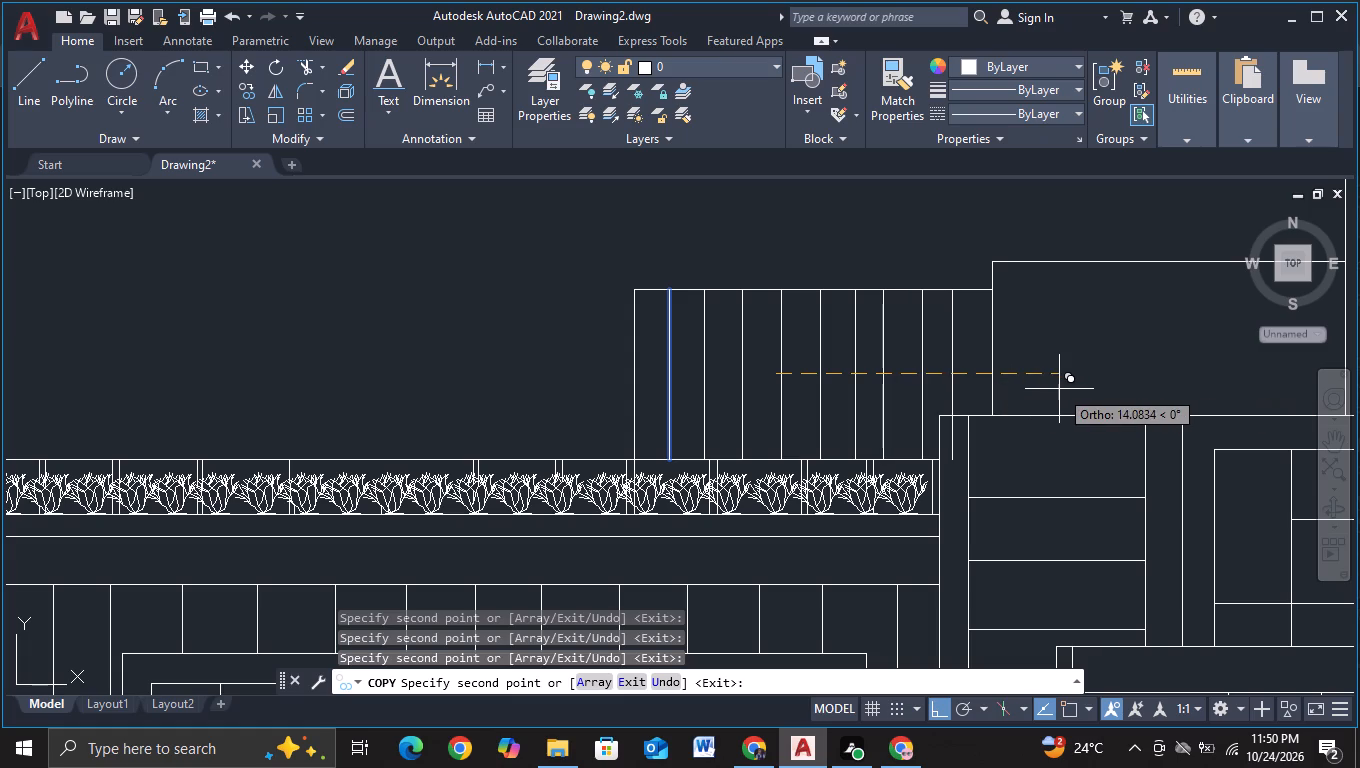
{"action": "left_click", "coordinate": [1059, 389]}
{"action": "key", "text": "Escape"}
Trim the lower end of the last vertical line where it passes below the neighbouring tower's top edge.
{"action": "left_click", "coordinate": [310, 71]}
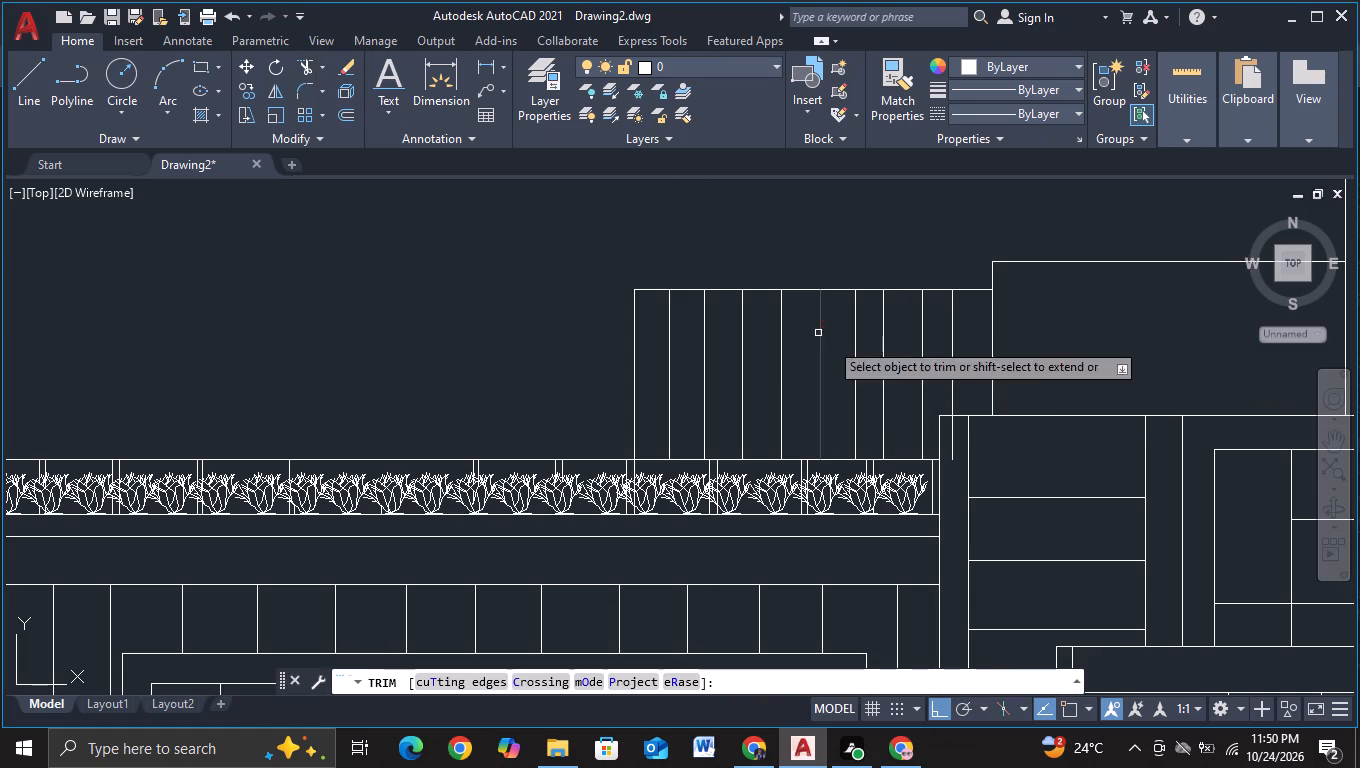
{"action": "left_click", "coordinate": [950, 452]}
{"action": "key", "text": "Escape"}
Draw a horizontal line about 15.6 units long just above the ground across the large leftmost ground-floor opening, reaching past the small inner block's edge.
{"action": "scroll", "coordinate": [1031, 340], "scroll_direction": "down", "scroll_amount": 1}
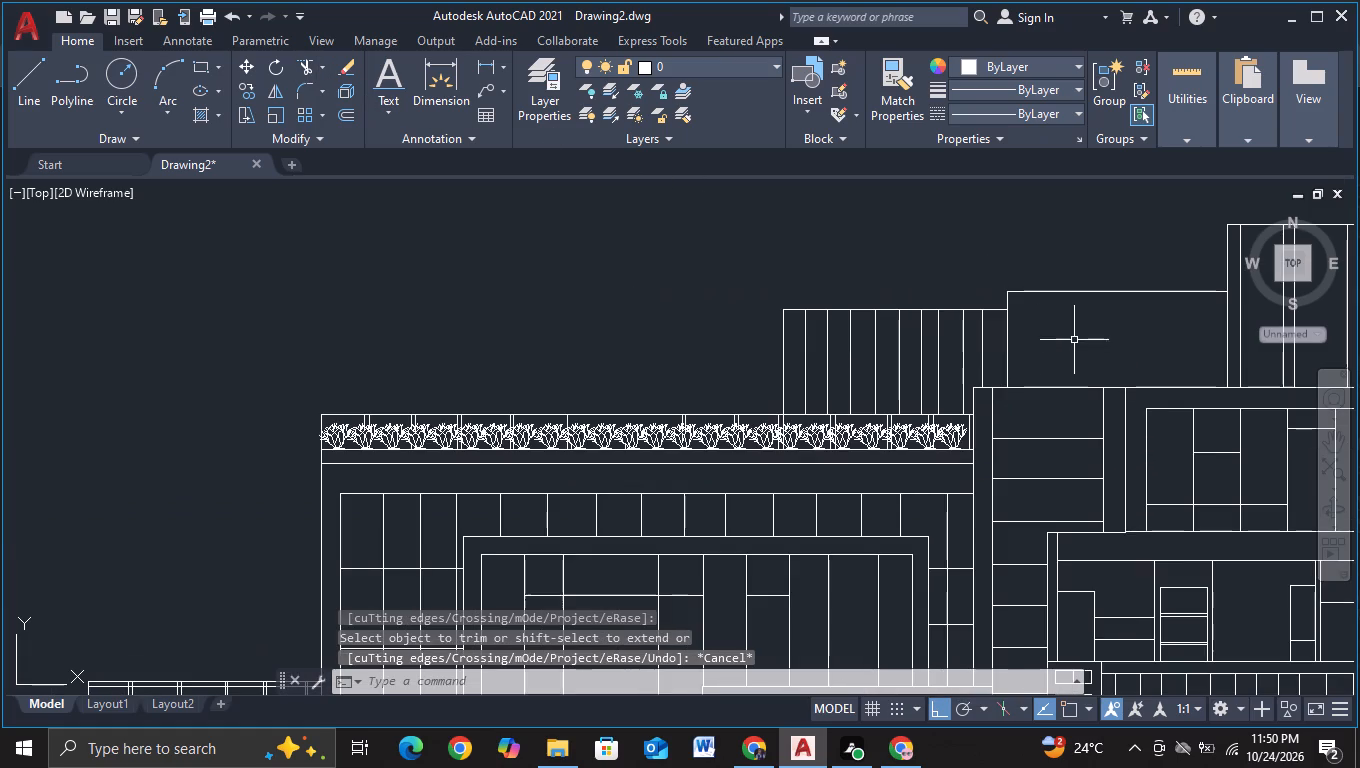
{"action": "scroll", "coordinate": [608, 343], "scroll_direction": "down", "scroll_amount": 1}
{"action": "middle_click_drag", "start_coordinate": [611, 341], "coordinate": [496, 351]}
{"action": "scroll", "coordinate": [522, 341], "scroll_direction": "down", "scroll_amount": 2}
{"action": "middle_click_drag", "start_coordinate": [522, 341], "coordinate": [462, 299]}
{"action": "middle_click_drag", "start_coordinate": [335, 317], "coordinate": [362, 287]}
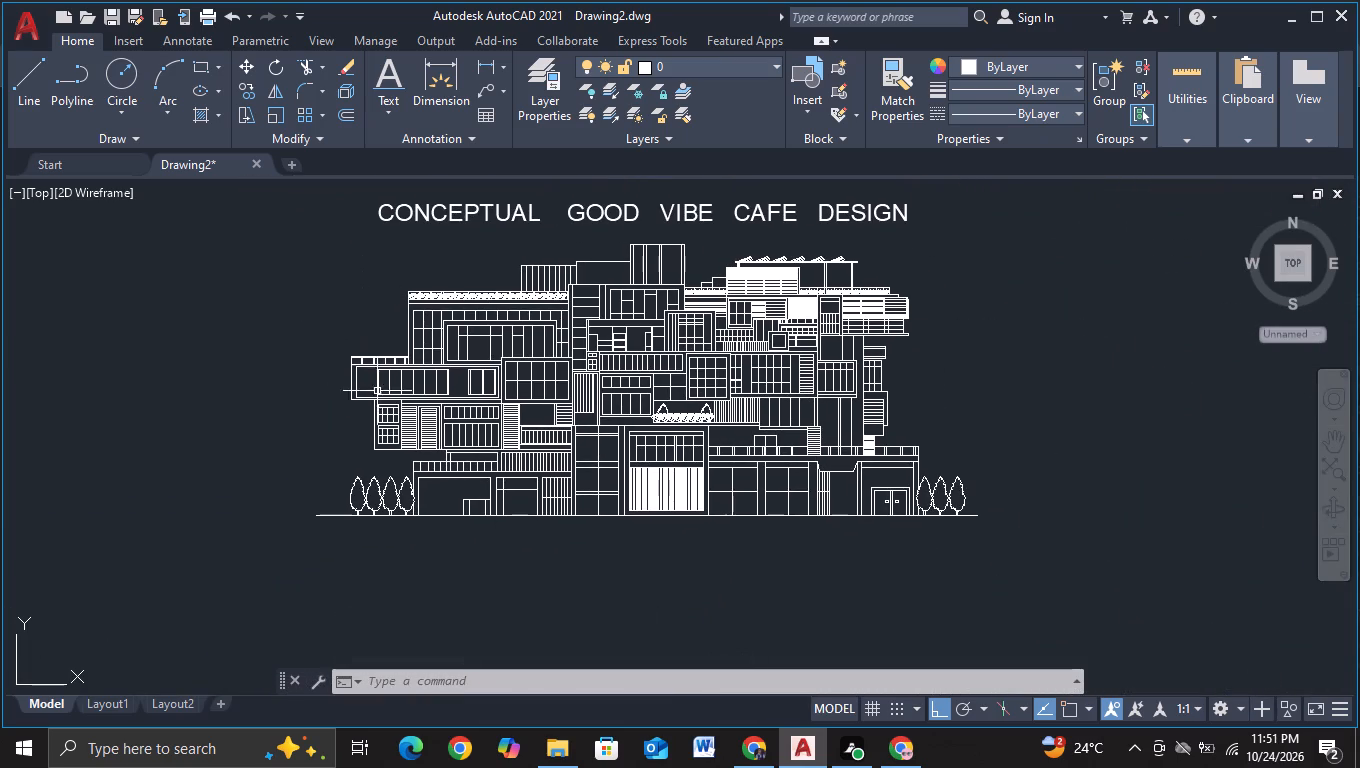
{"action": "left_click", "coordinate": [34, 97]}
{"action": "scroll", "coordinate": [607, 604], "scroll_direction": "up", "scroll_amount": 2}
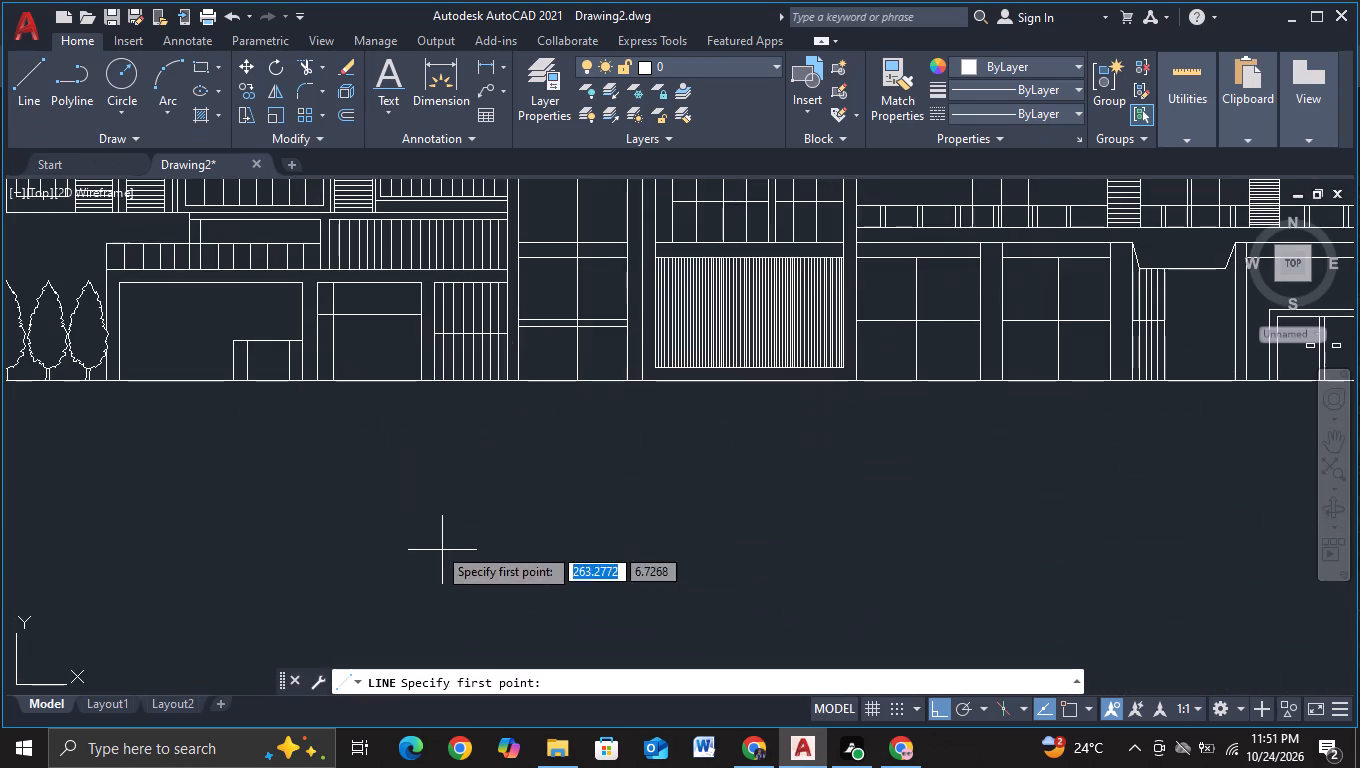
{"action": "middle_click_drag", "start_coordinate": [364, 513], "coordinate": [789, 564]}
{"action": "scroll", "coordinate": [759, 553], "scroll_direction": "up", "scroll_amount": 2}
{"action": "middle_click_drag", "start_coordinate": [593, 480], "coordinate": [832, 590]}
{"action": "middle_click_drag", "start_coordinate": [620, 435], "coordinate": [631, 543]}
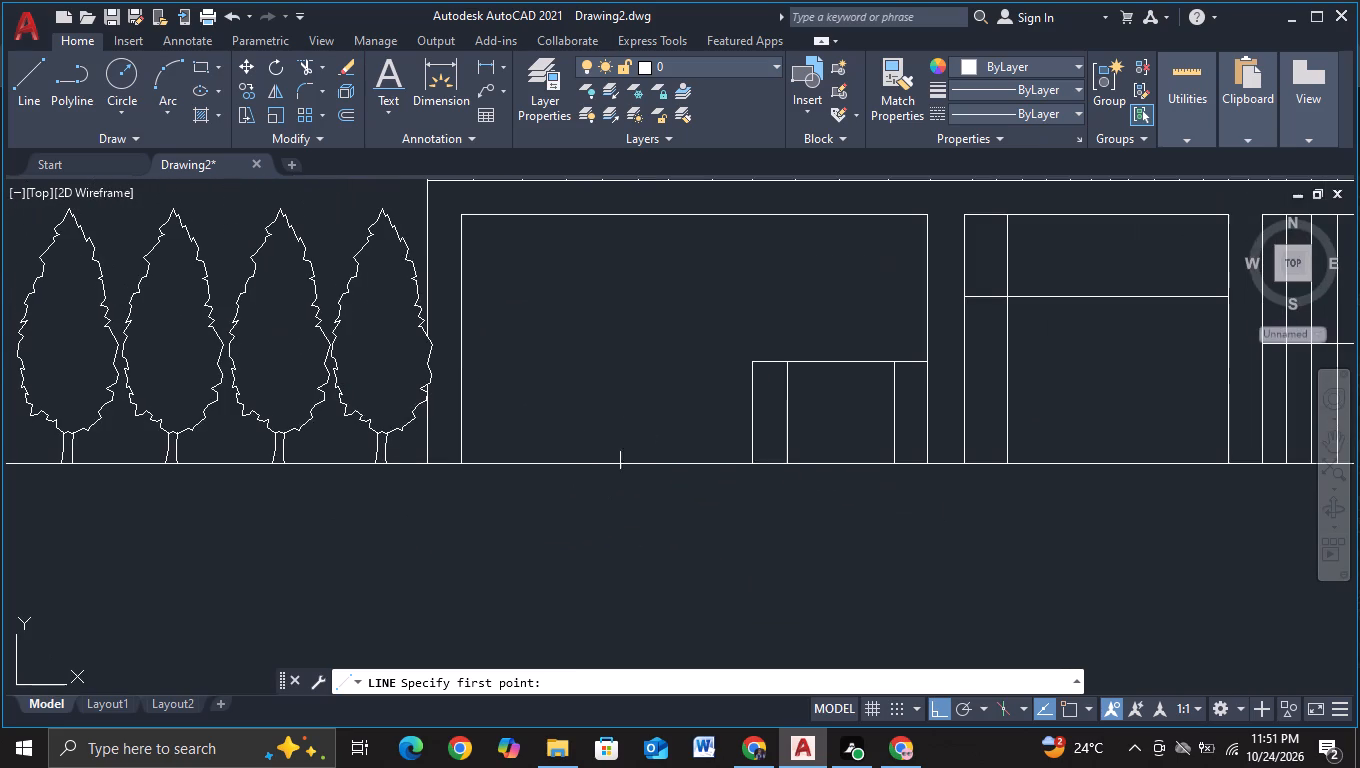
{"action": "left_click", "coordinate": [448, 442]}
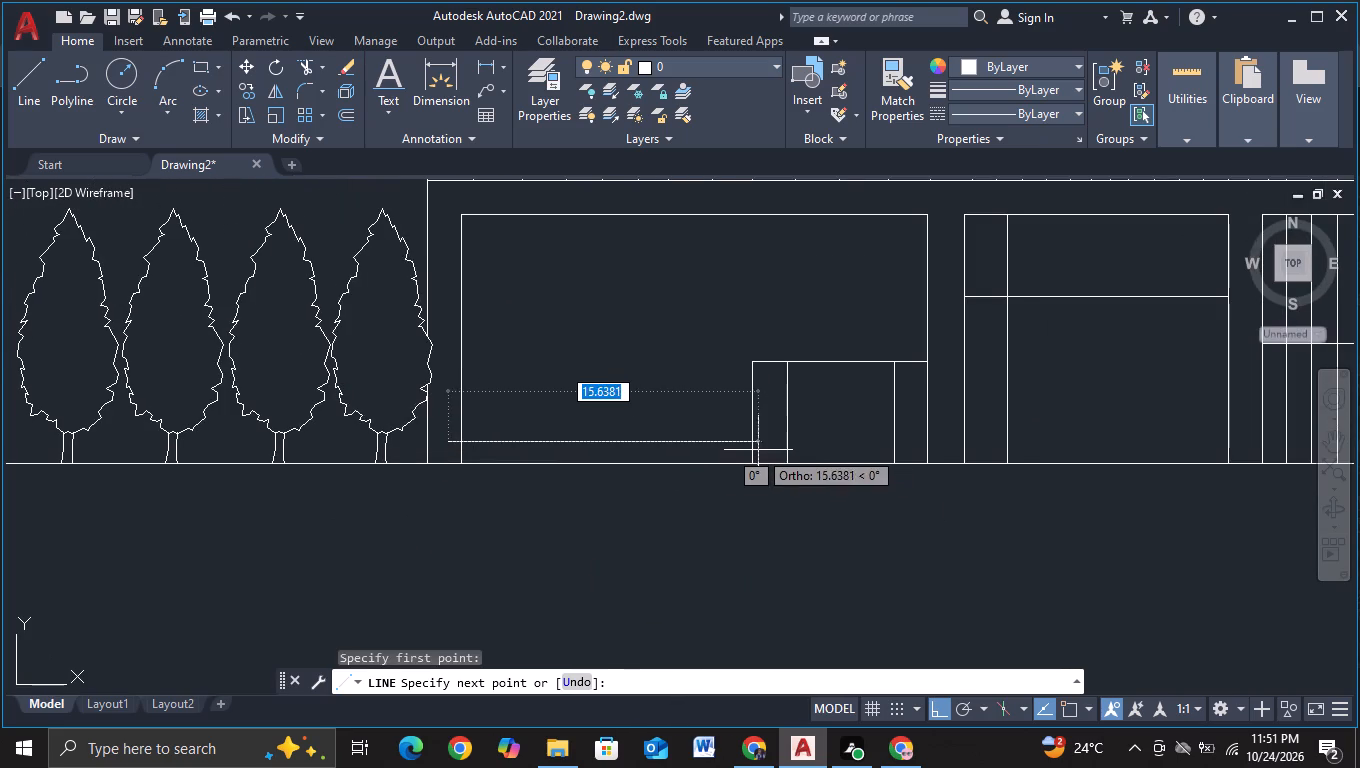
{"action": "left_click", "coordinate": [758, 450]}
{"action": "key", "text": "Escape"}
Trim the line's overhanging ends and the vertical stubs beneath it so the opening becomes a closed outline above the ground.
{"action": "left_click", "coordinate": [306, 72]}
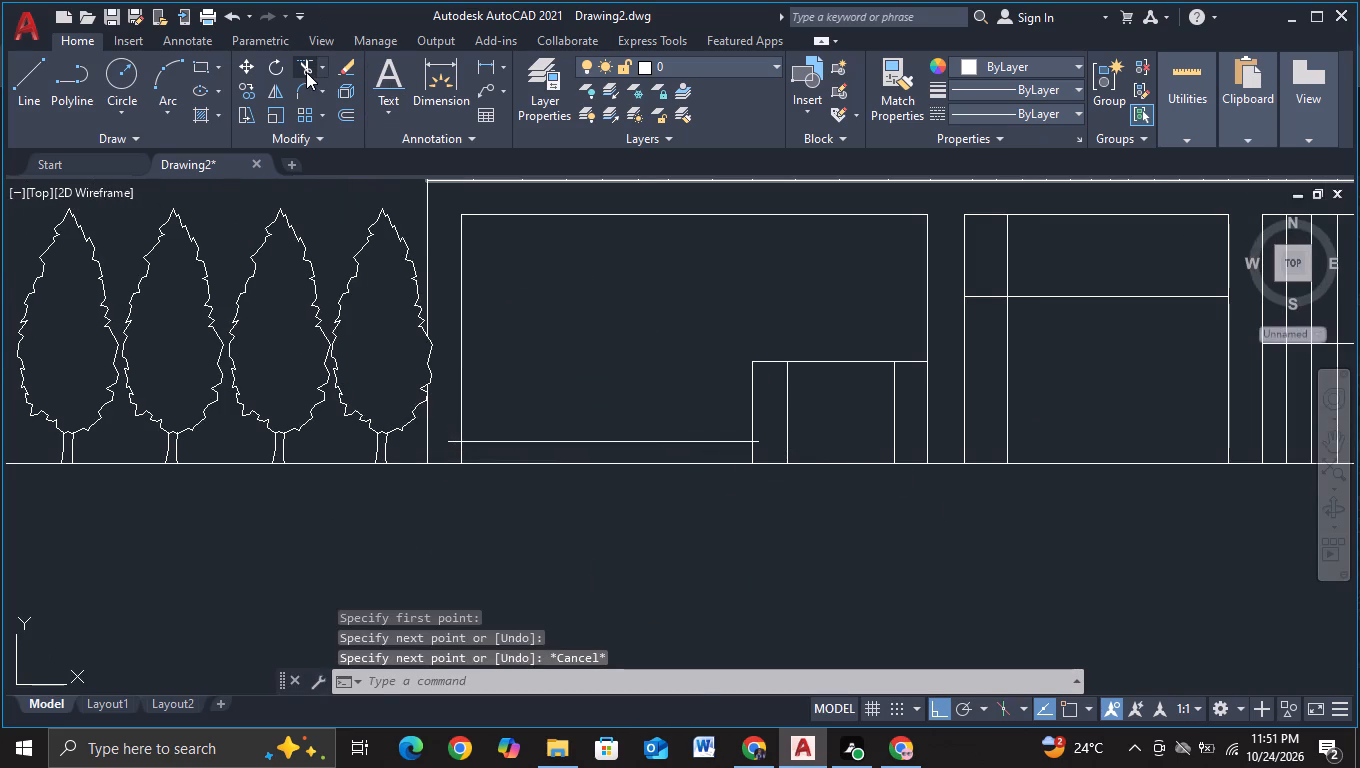
{"action": "left_click", "coordinate": [448, 443]}
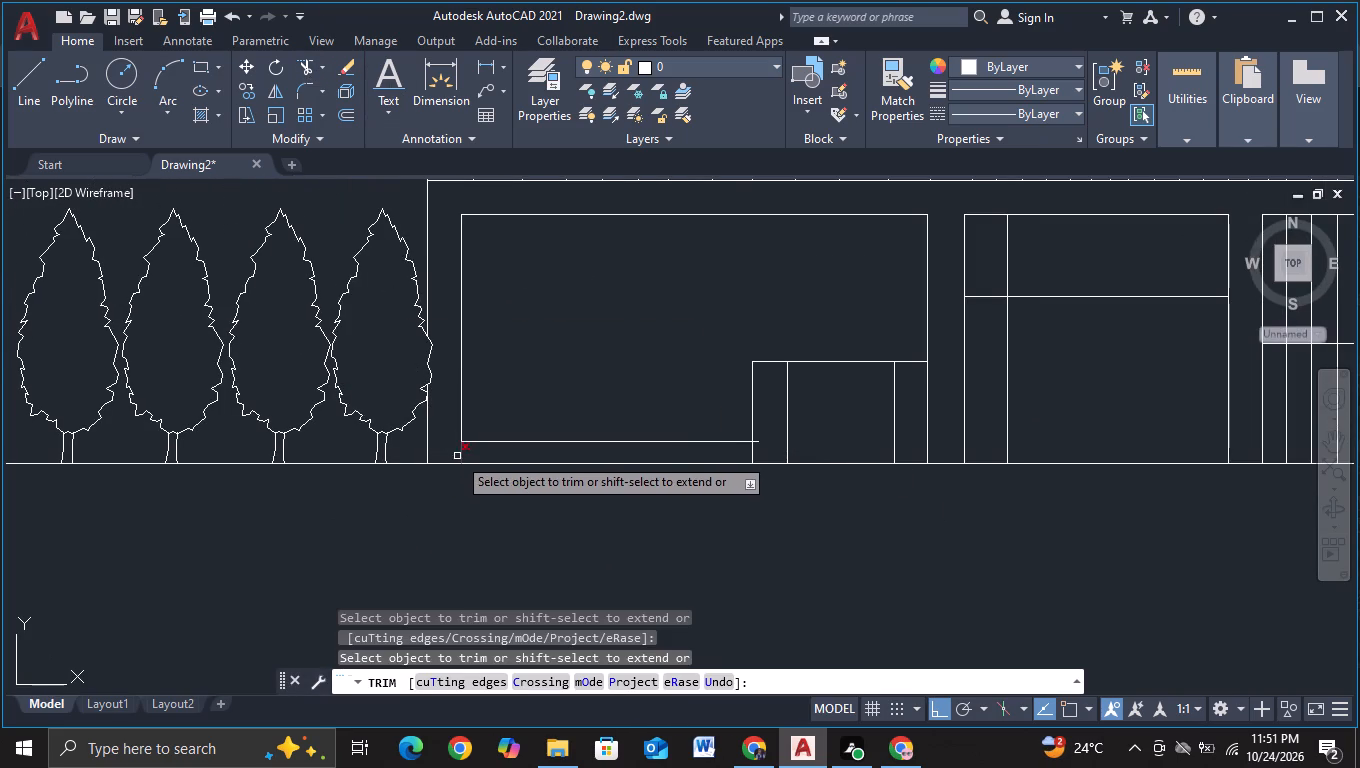
{"action": "left_click", "coordinate": [456, 455]}
{"action": "left_click", "coordinate": [472, 455]}
{"action": "left_click", "coordinate": [746, 456]}
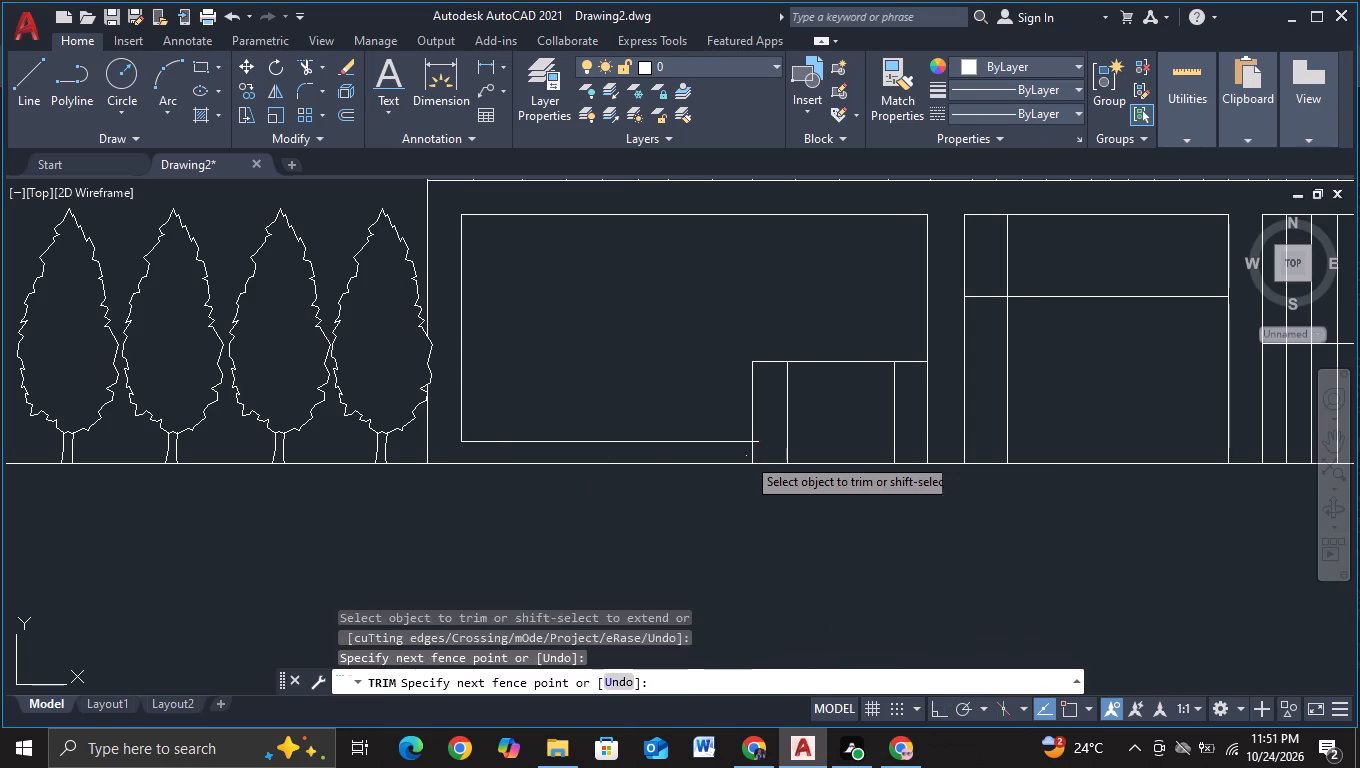
{"action": "left_click", "coordinate": [761, 454]}
{"action": "left_click", "coordinate": [761, 441]}
Inspect the planted roof terraces and their railings, and the overall elevation, for lines that still need cleaning up.
{"action": "scroll", "coordinate": [775, 434], "scroll_direction": "down", "scroll_amount": 3}
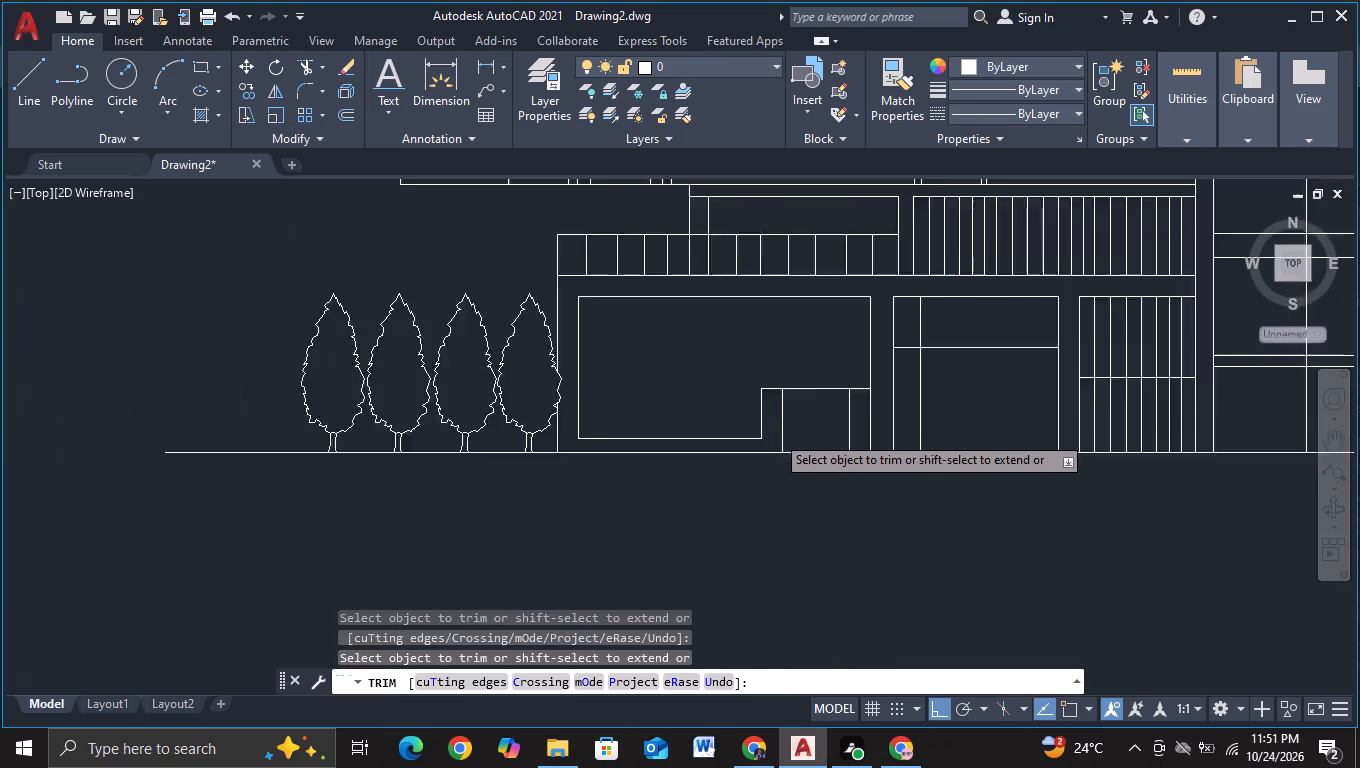
{"action": "middle_click_drag", "start_coordinate": [911, 521], "coordinate": [579, 653]}
{"action": "middle_click_drag", "start_coordinate": [1187, 336], "coordinate": [1156, 524]}
{"action": "scroll", "coordinate": [962, 339], "scroll_direction": "up", "scroll_amount": 1}
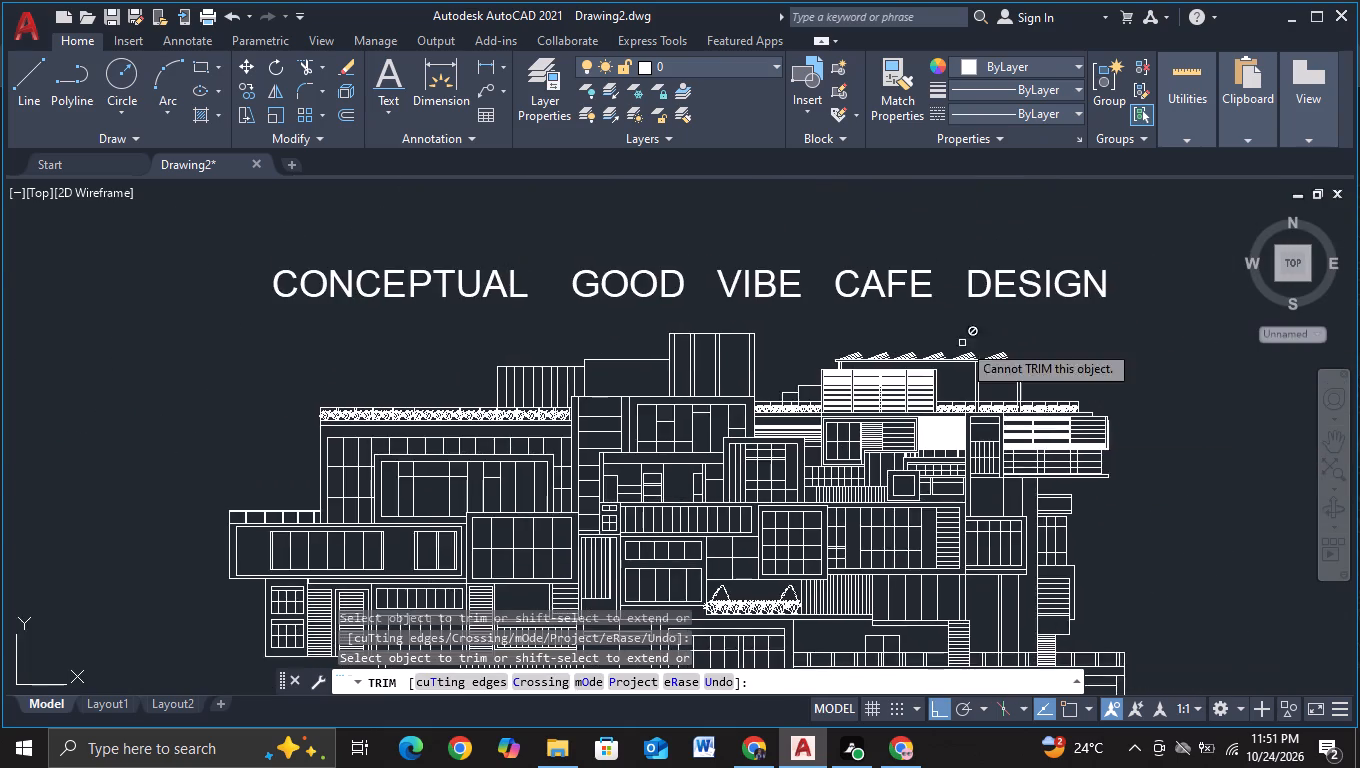
{"action": "scroll", "coordinate": [835, 350], "scroll_direction": "up", "scroll_amount": 1}
{"action": "scroll", "coordinate": [597, 467], "scroll_direction": "up", "scroll_amount": 2}
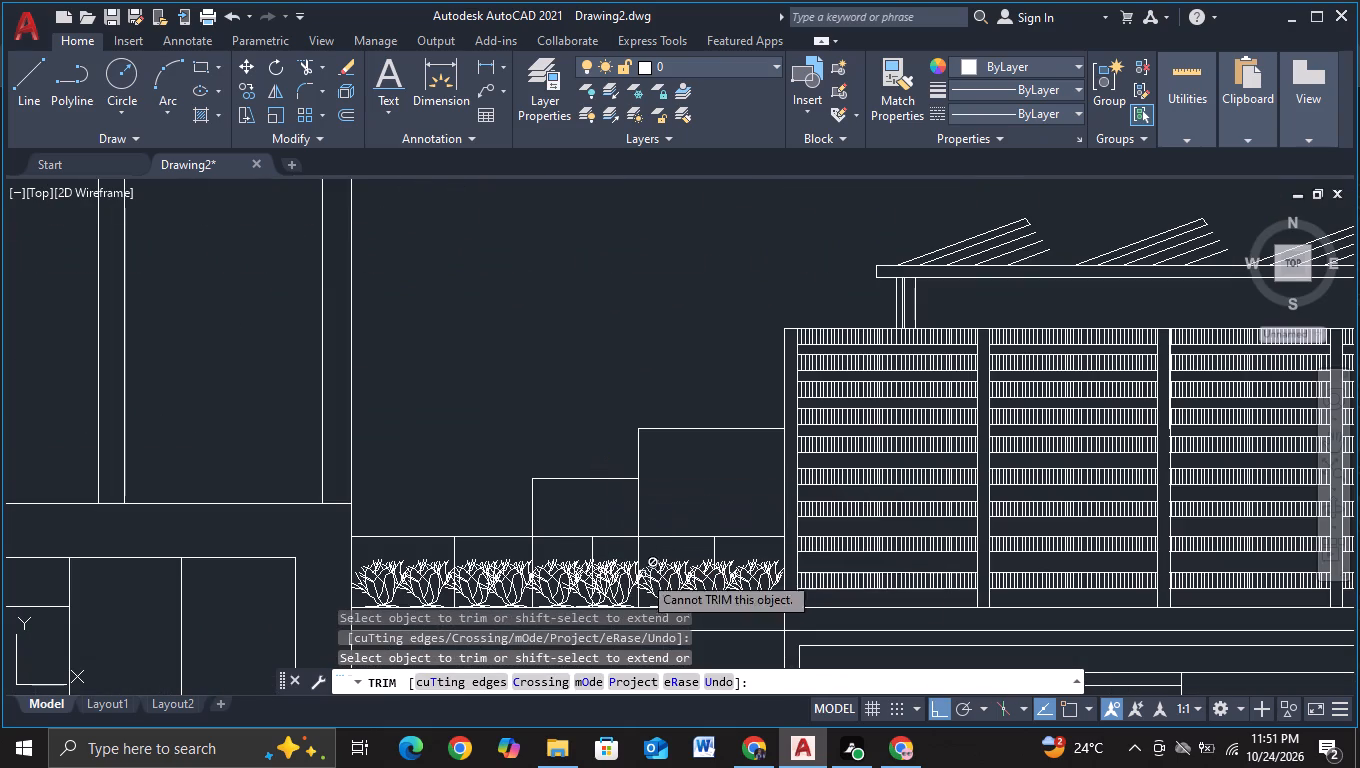
{"action": "middle_click_drag", "start_coordinate": [647, 595], "coordinate": [678, 508]}
{"action": "scroll", "coordinate": [681, 505], "scroll_direction": "up", "scroll_amount": 2}
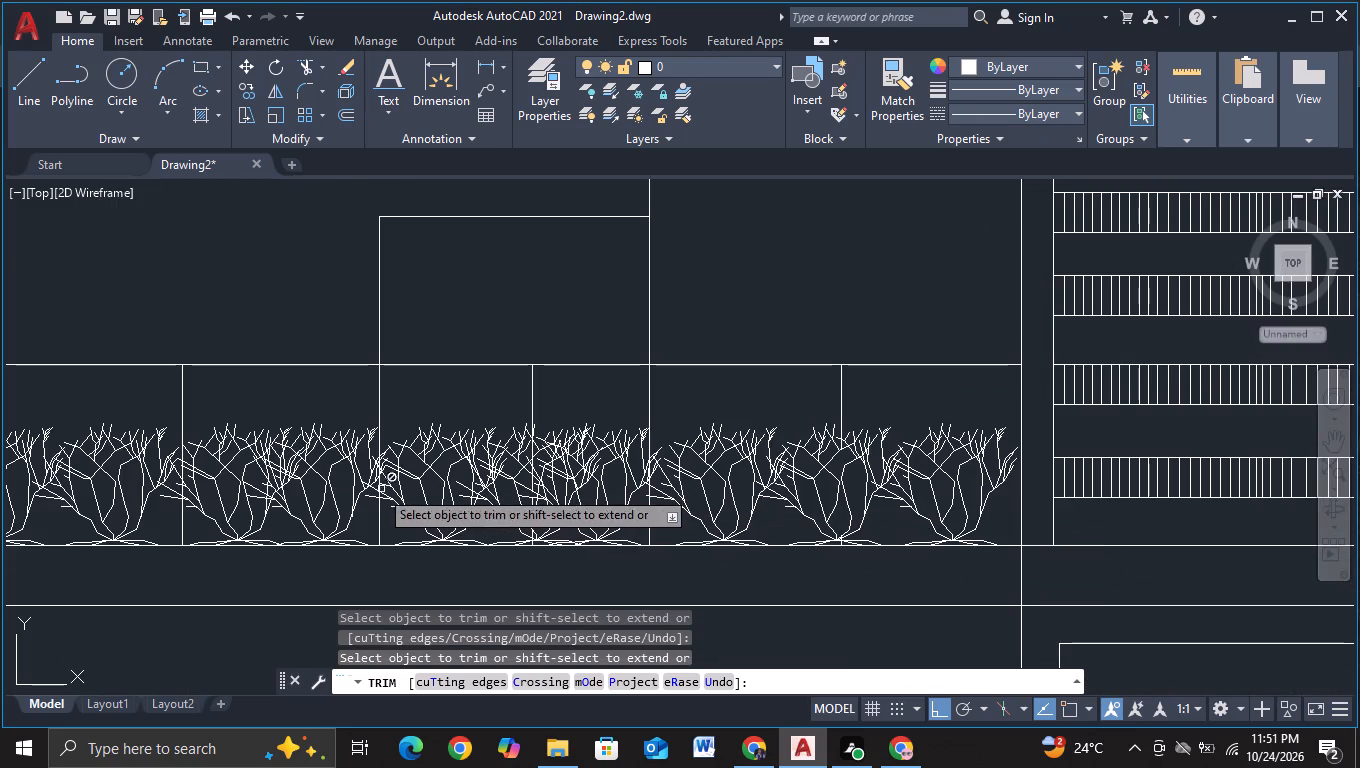
{"action": "scroll", "coordinate": [433, 473], "scroll_direction": "down", "scroll_amount": 2}
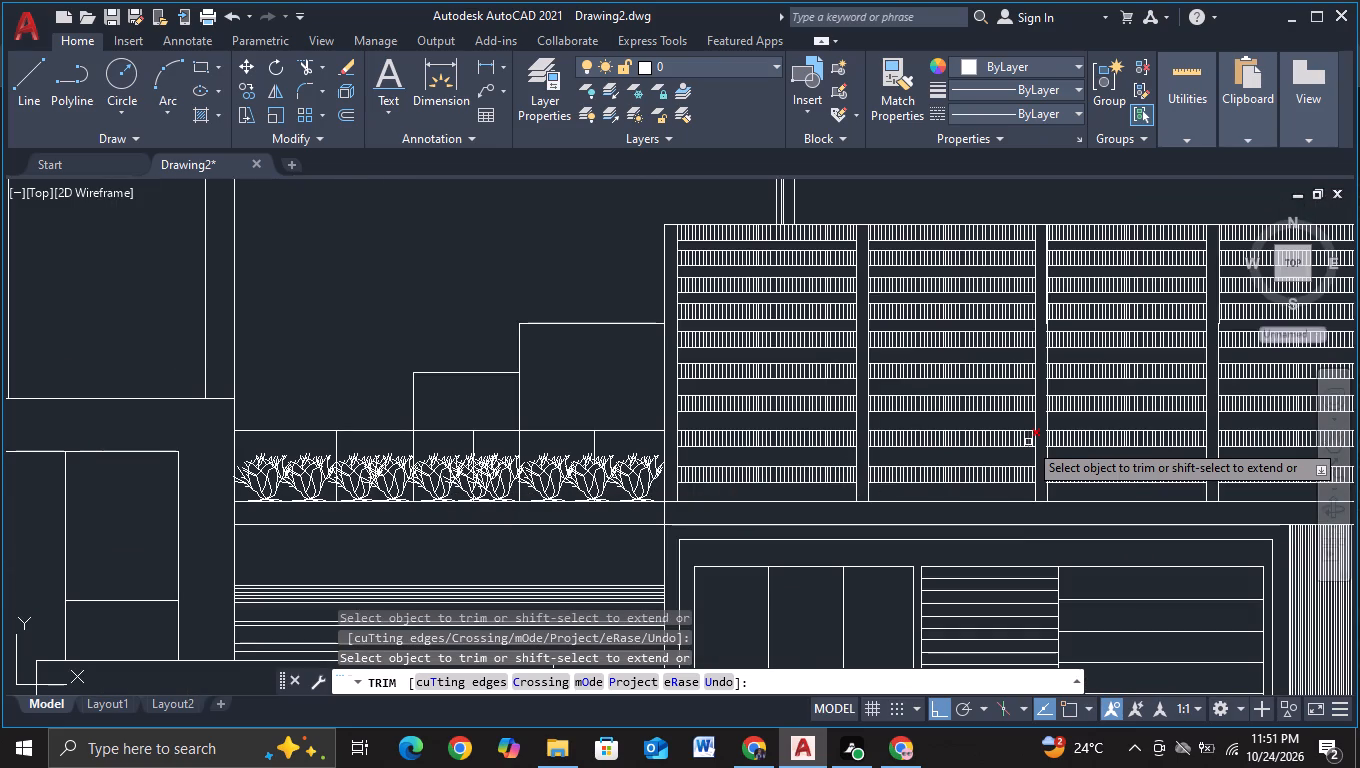
{"action": "middle_click_drag", "start_coordinate": [1008, 462], "coordinate": [131, 410]}
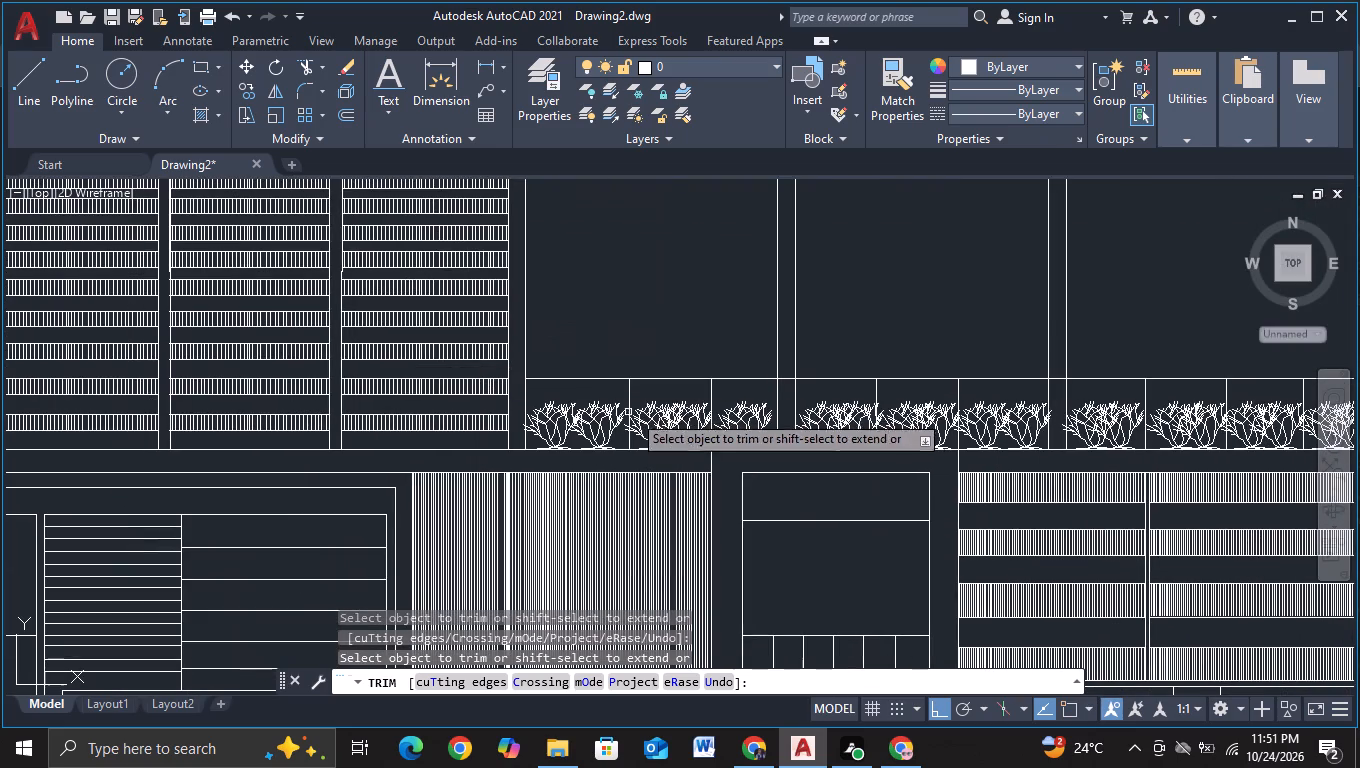
{"action": "scroll", "coordinate": [849, 432], "scroll_direction": "up", "scroll_amount": 2}
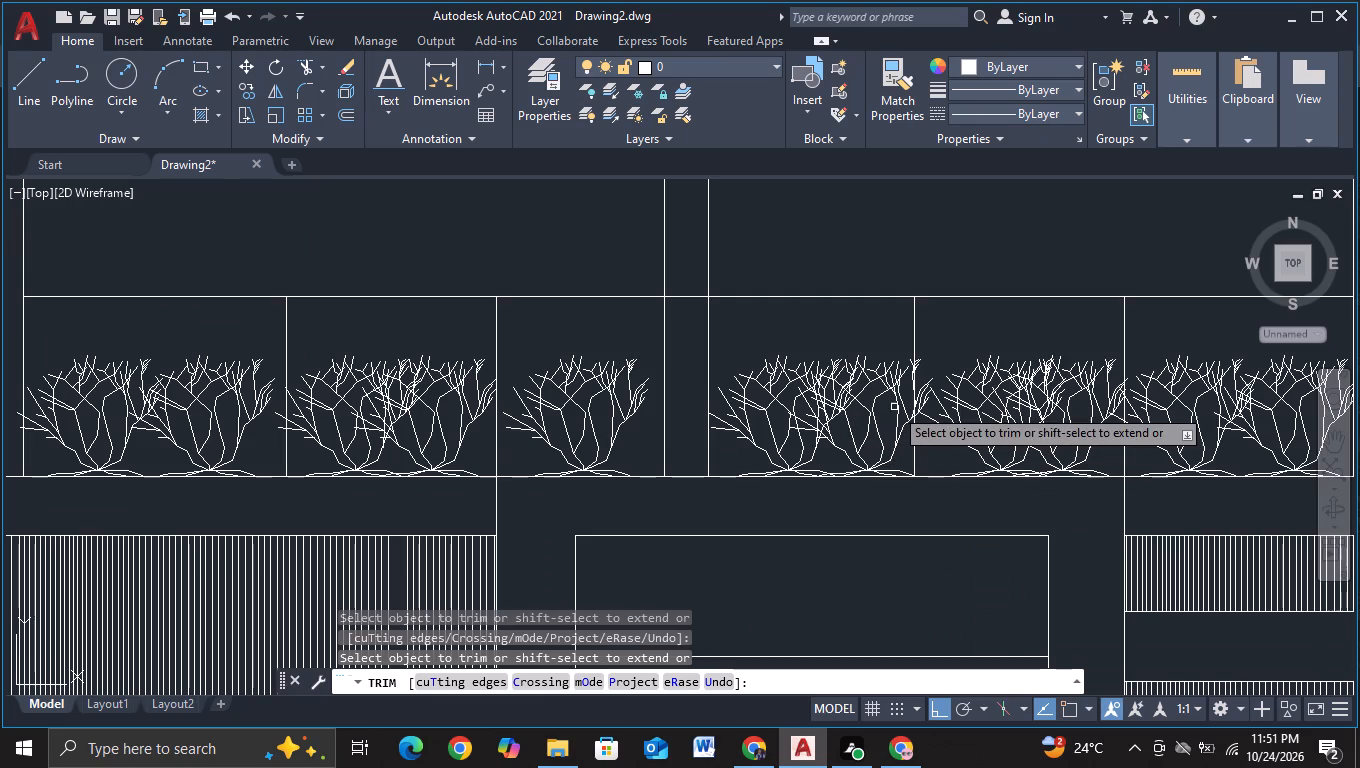
{"action": "scroll", "coordinate": [932, 407], "scroll_direction": "down", "scroll_amount": 1}
{"action": "middle_click_drag", "start_coordinate": [1109, 441], "coordinate": [940, 446]}
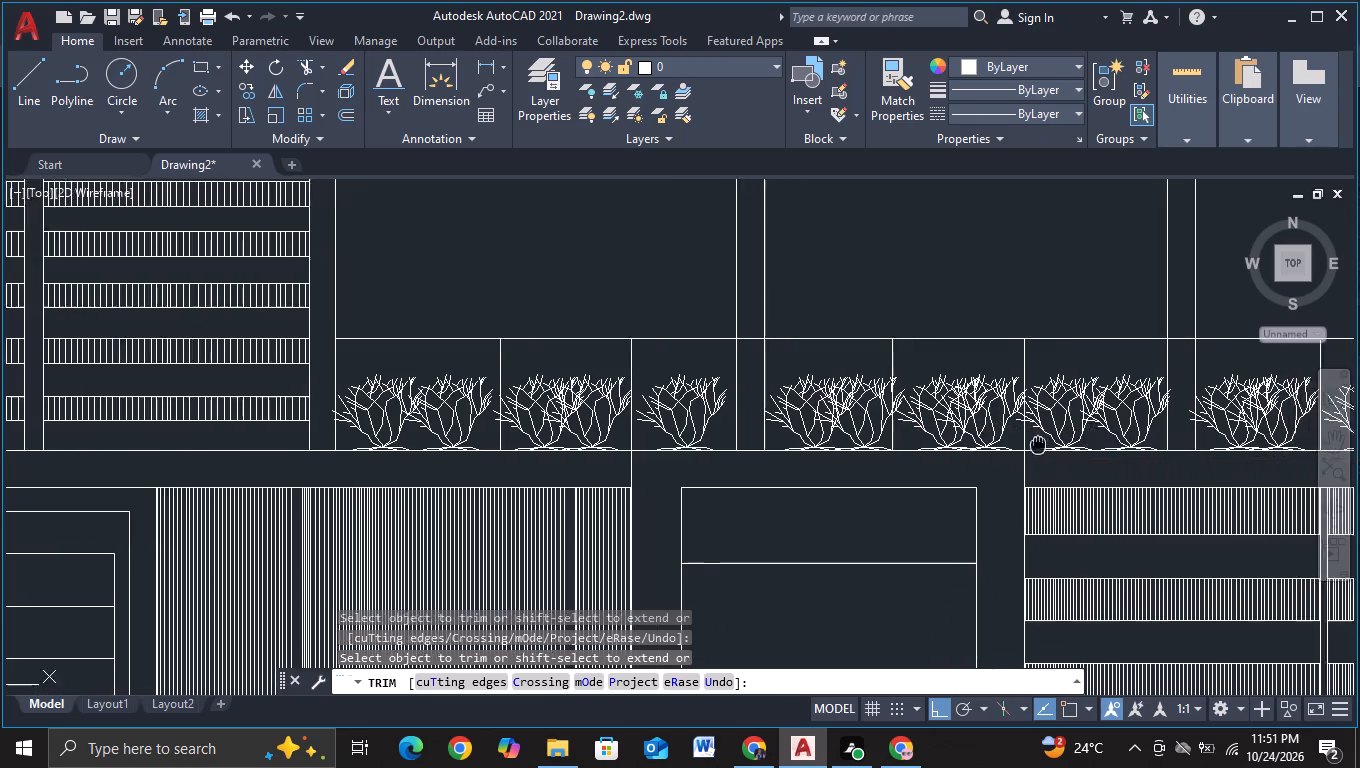
{"action": "middle_click_drag", "start_coordinate": [940, 446], "coordinate": [321, 413]}
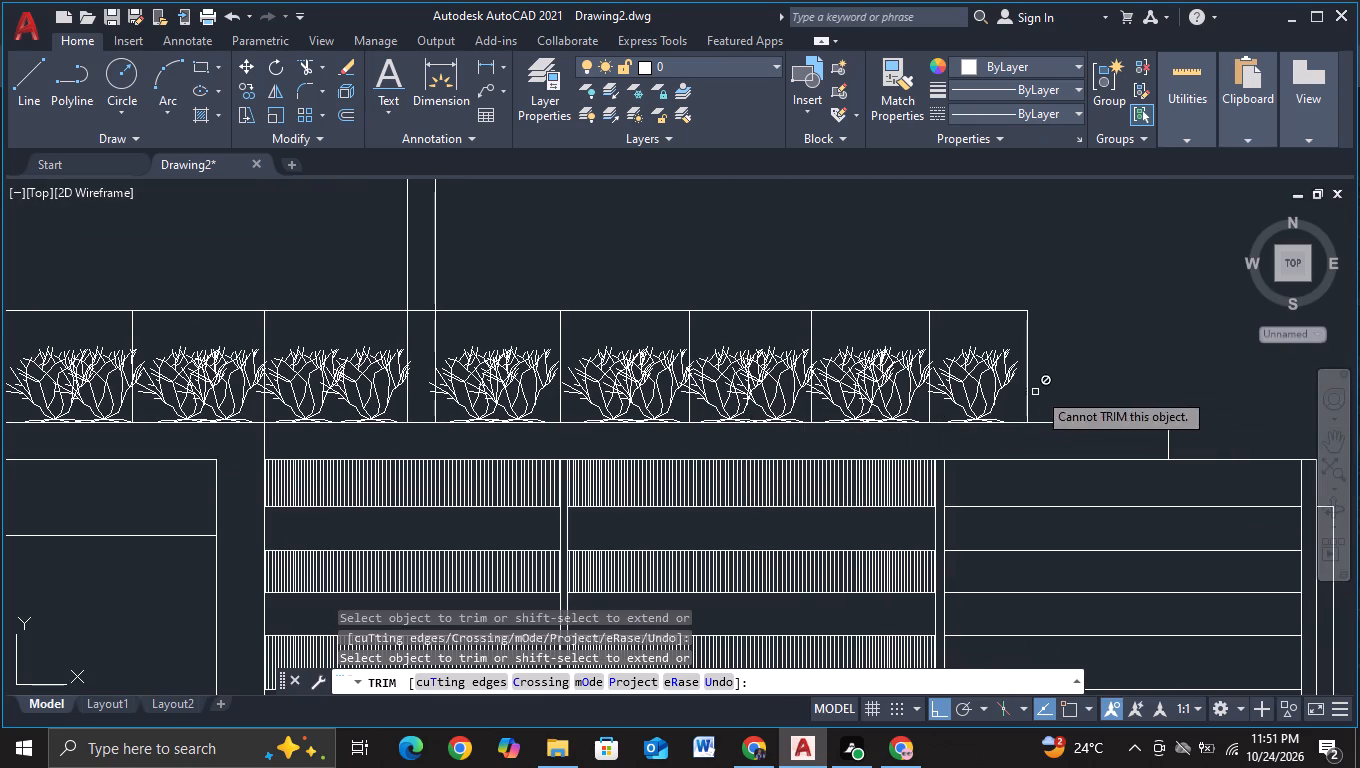
{"action": "key", "text": "Escape"}
{"action": "scroll", "coordinate": [1123, 366], "scroll_direction": "down", "scroll_amount": 5}
{"action": "middle_click_drag", "start_coordinate": [1185, 537], "coordinate": [1140, 405]}
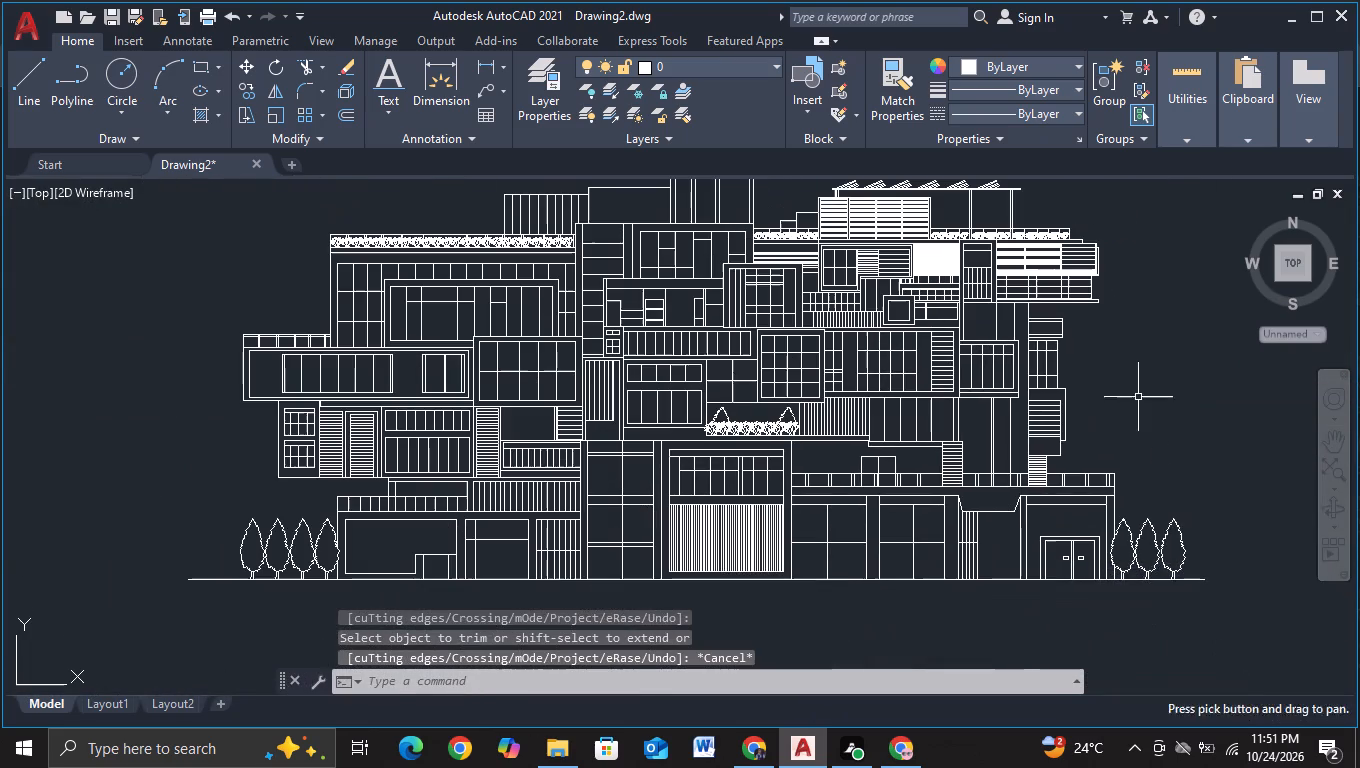
{"action": "middle_click_drag", "start_coordinate": [1101, 600], "coordinate": [1106, 558]}
{"action": "key", "text": "Escape"}
{"action": "middle_click_drag", "start_coordinate": [1105, 579], "coordinate": [1103, 608]}
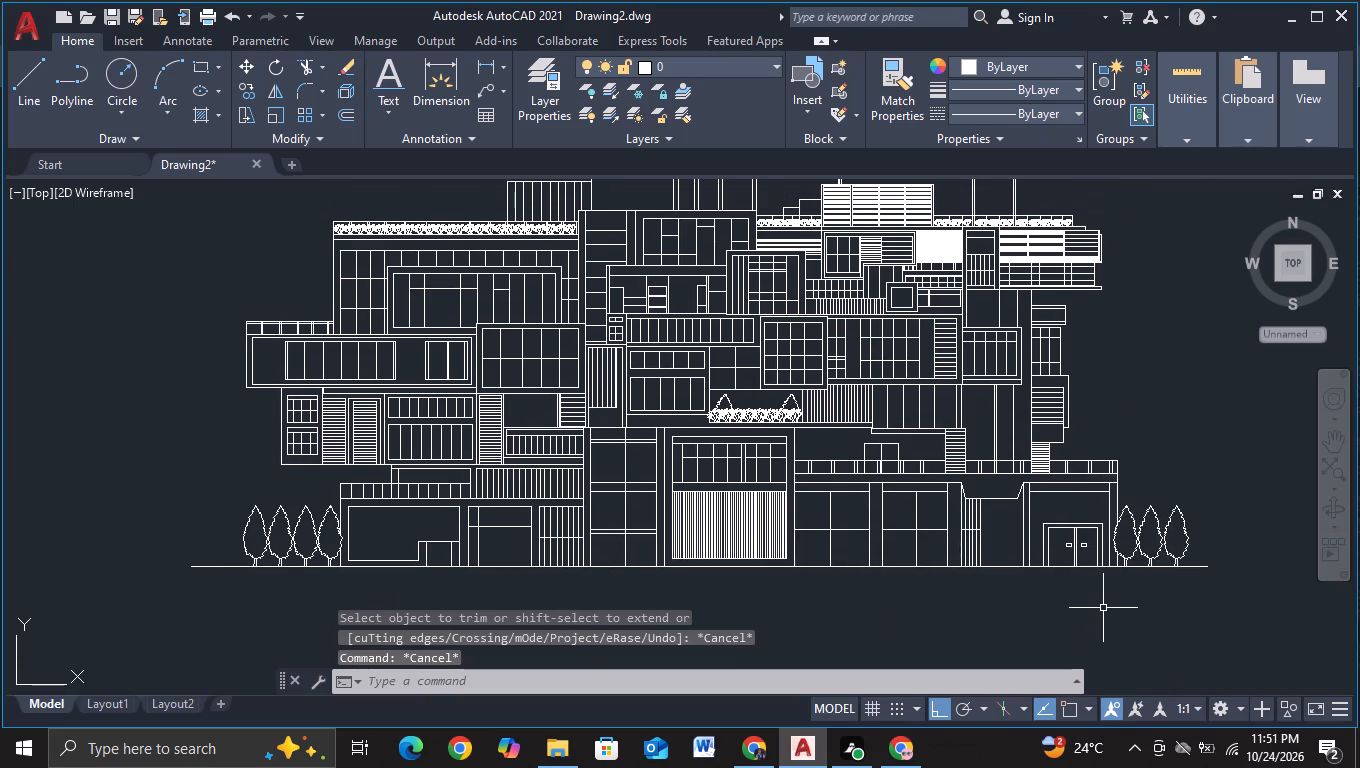
Draw a closed rectangular window outline about 5.5 units high with lines inside the empty facade bay between the two horizontal-louvre panels.
{"action": "left_click", "coordinate": [22, 77]}
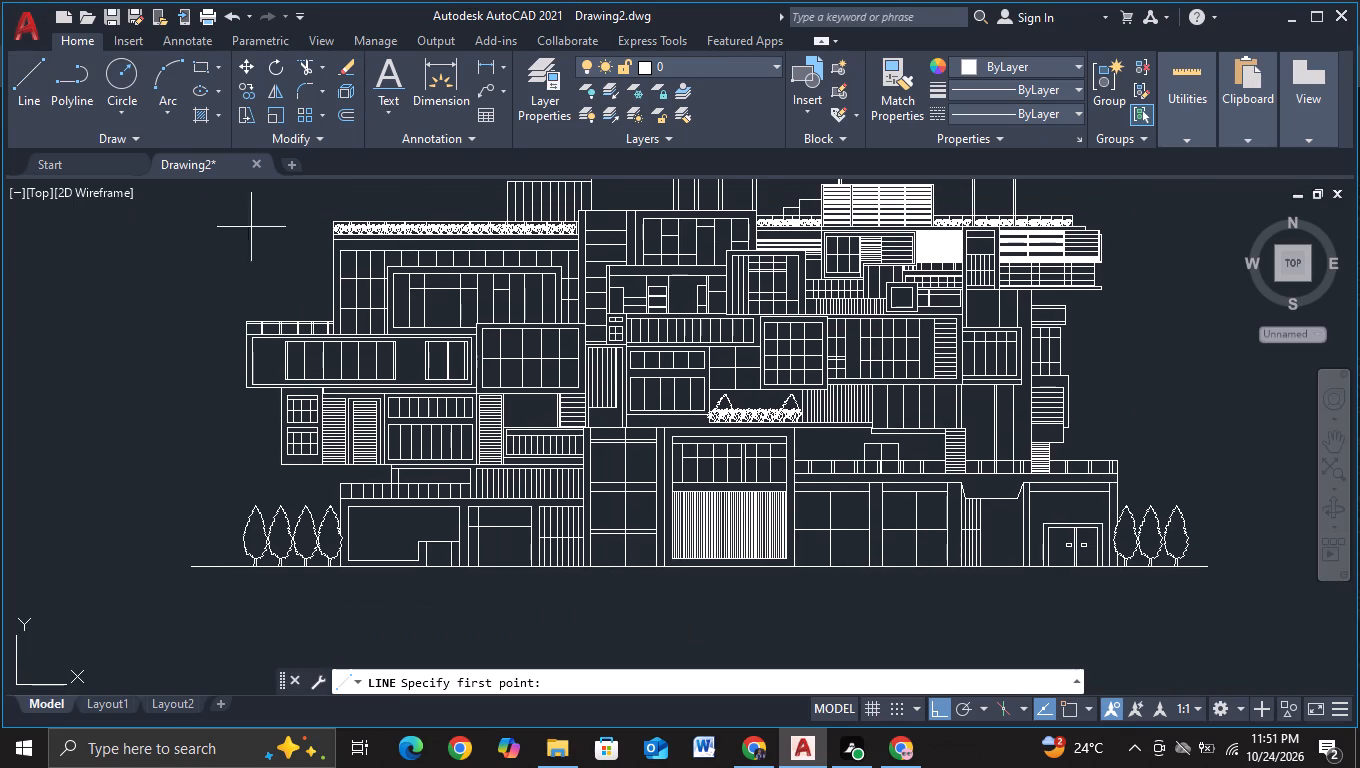
{"action": "scroll", "coordinate": [538, 450], "scroll_direction": "up", "scroll_amount": 1}
{"action": "scroll", "coordinate": [505, 377], "scroll_direction": "up", "scroll_amount": 2}
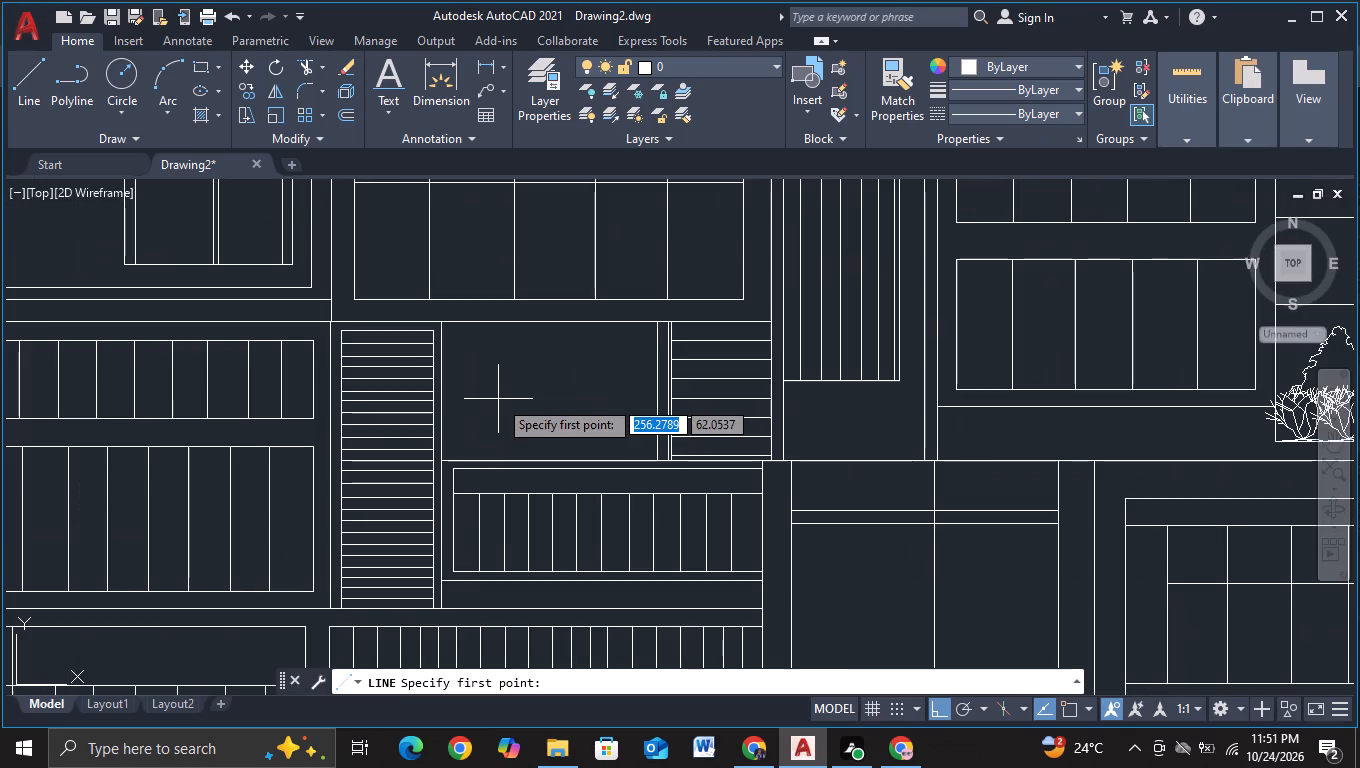
{"action": "left_click", "coordinate": [465, 340]}
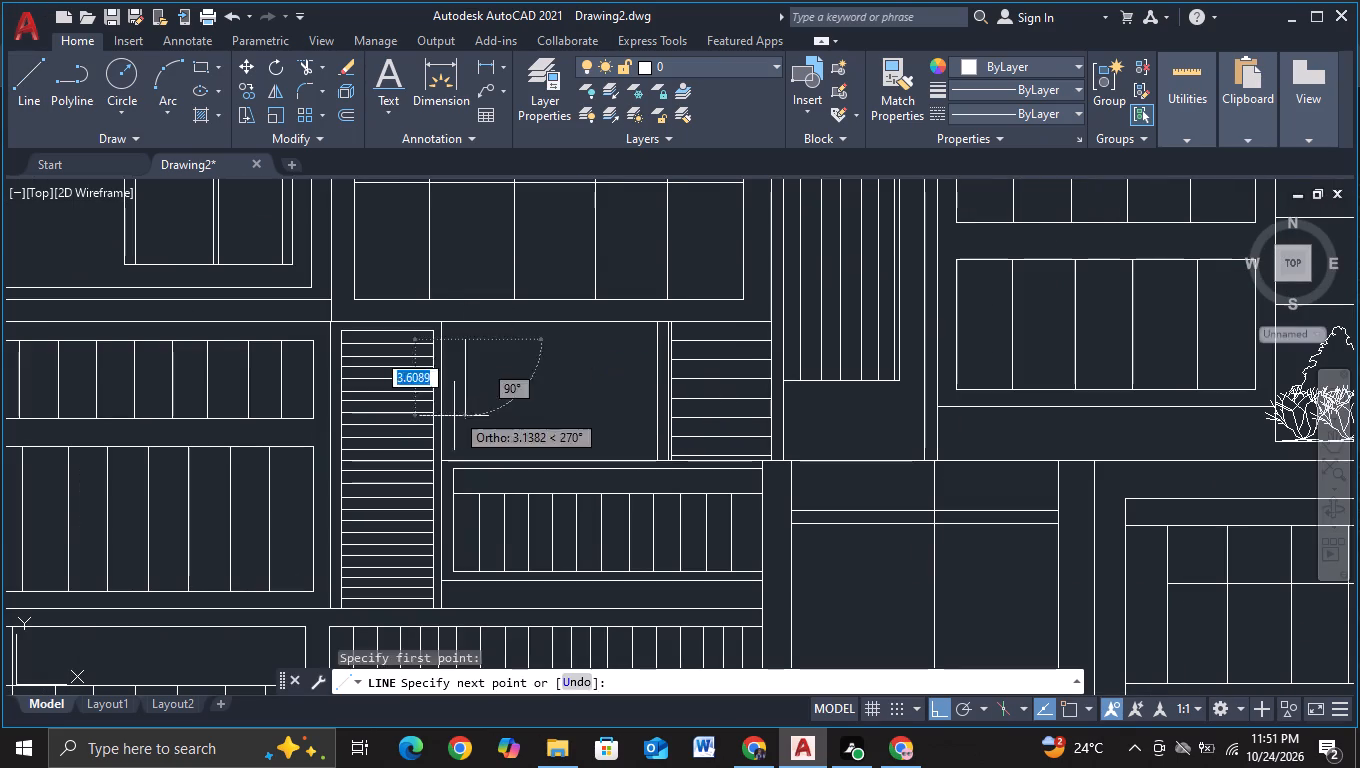
{"action": "left_click", "coordinate": [453, 443]}
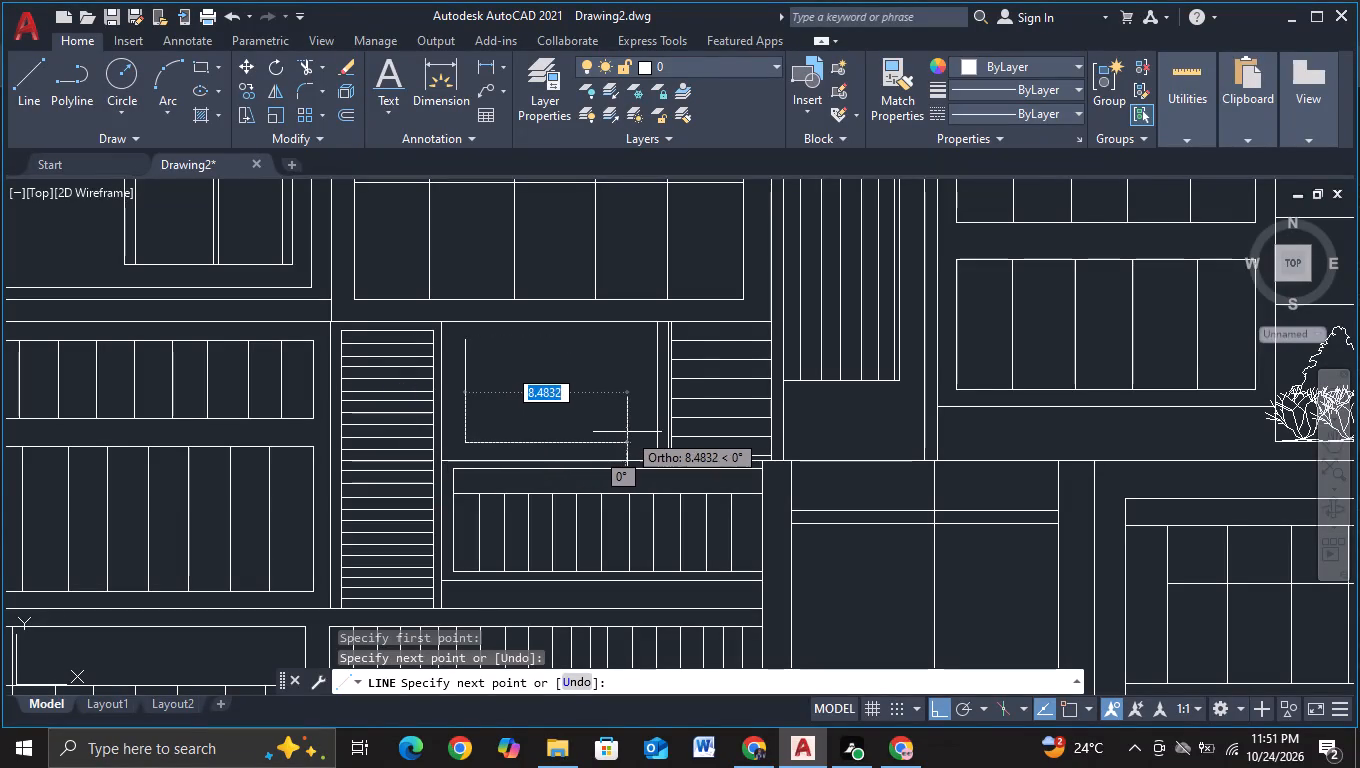
{"action": "left_click", "coordinate": [639, 432]}
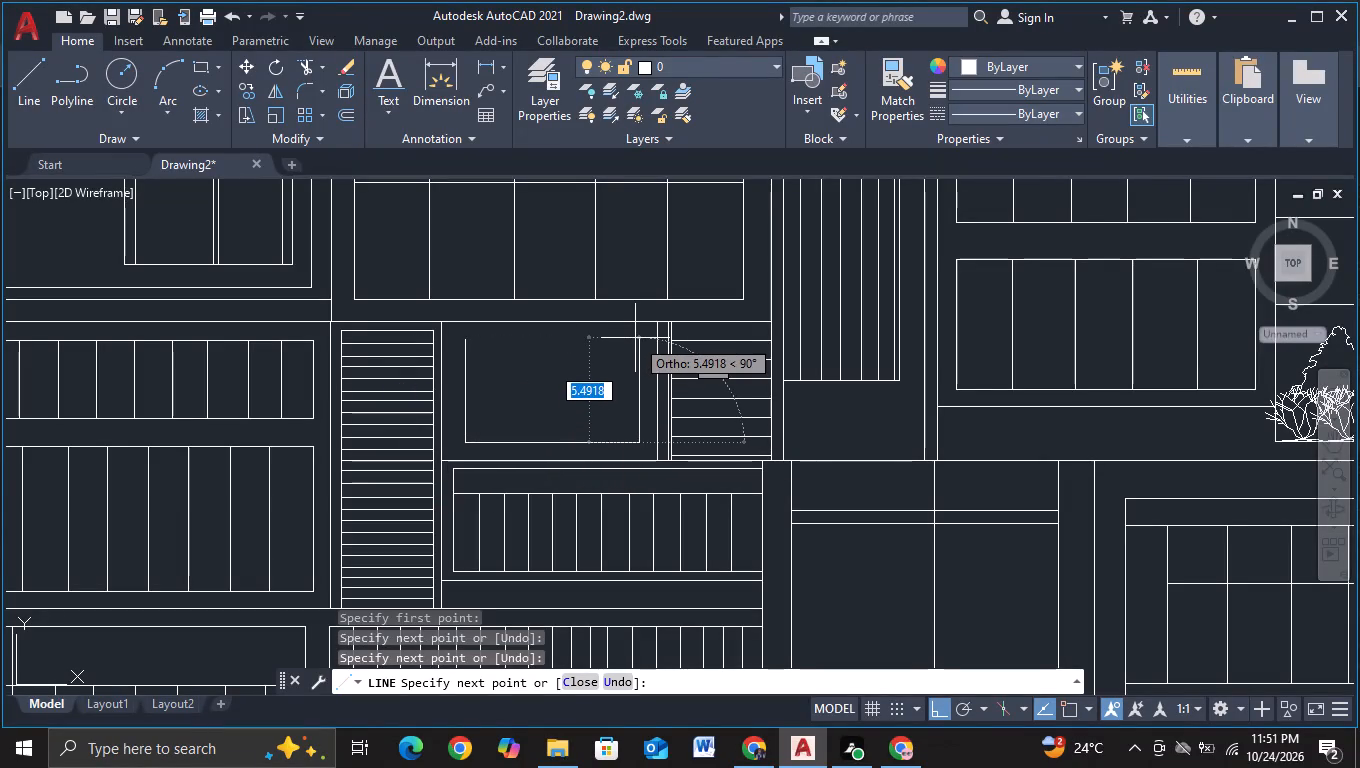
{"action": "key", "text": "F3"}
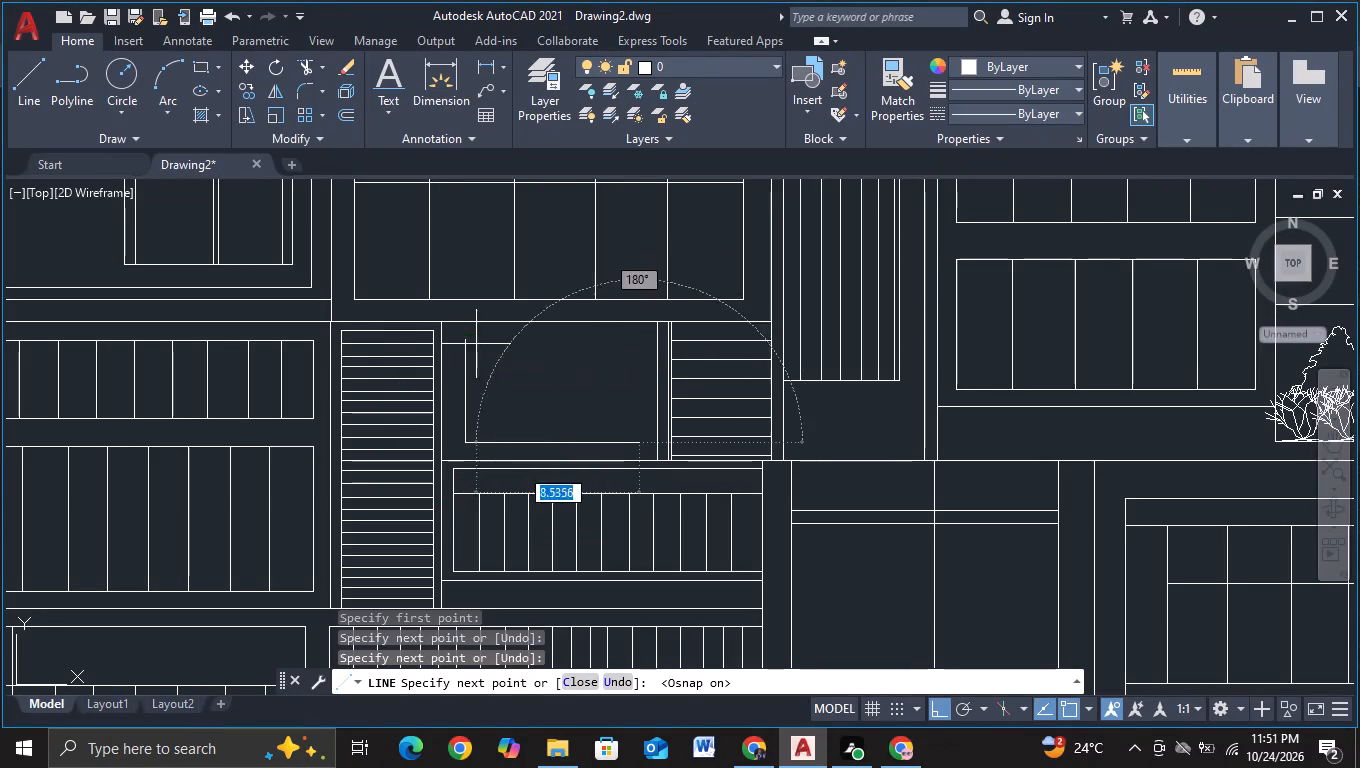
{"action": "left_click", "coordinate": [644, 337]}
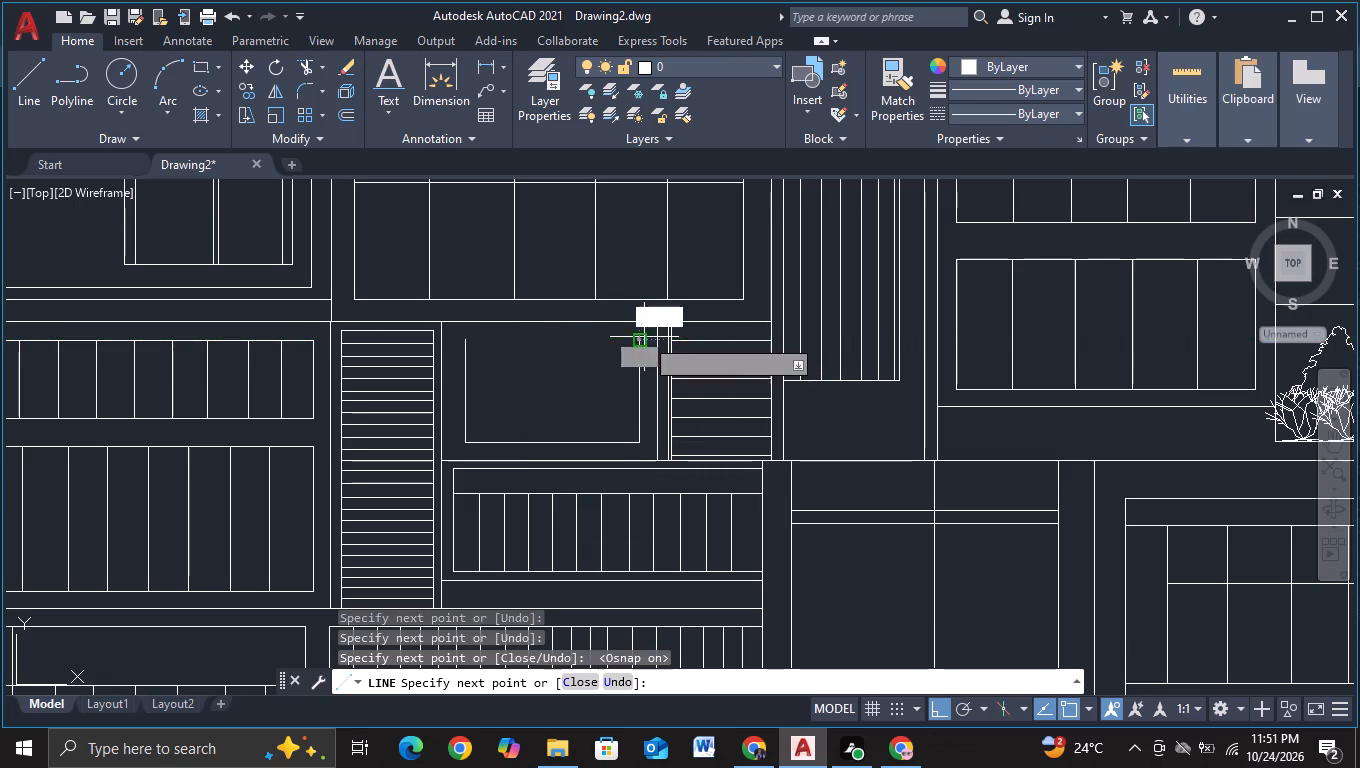
{"action": "left_click", "coordinate": [462, 337]}
{"action": "key", "text": "Escape"}
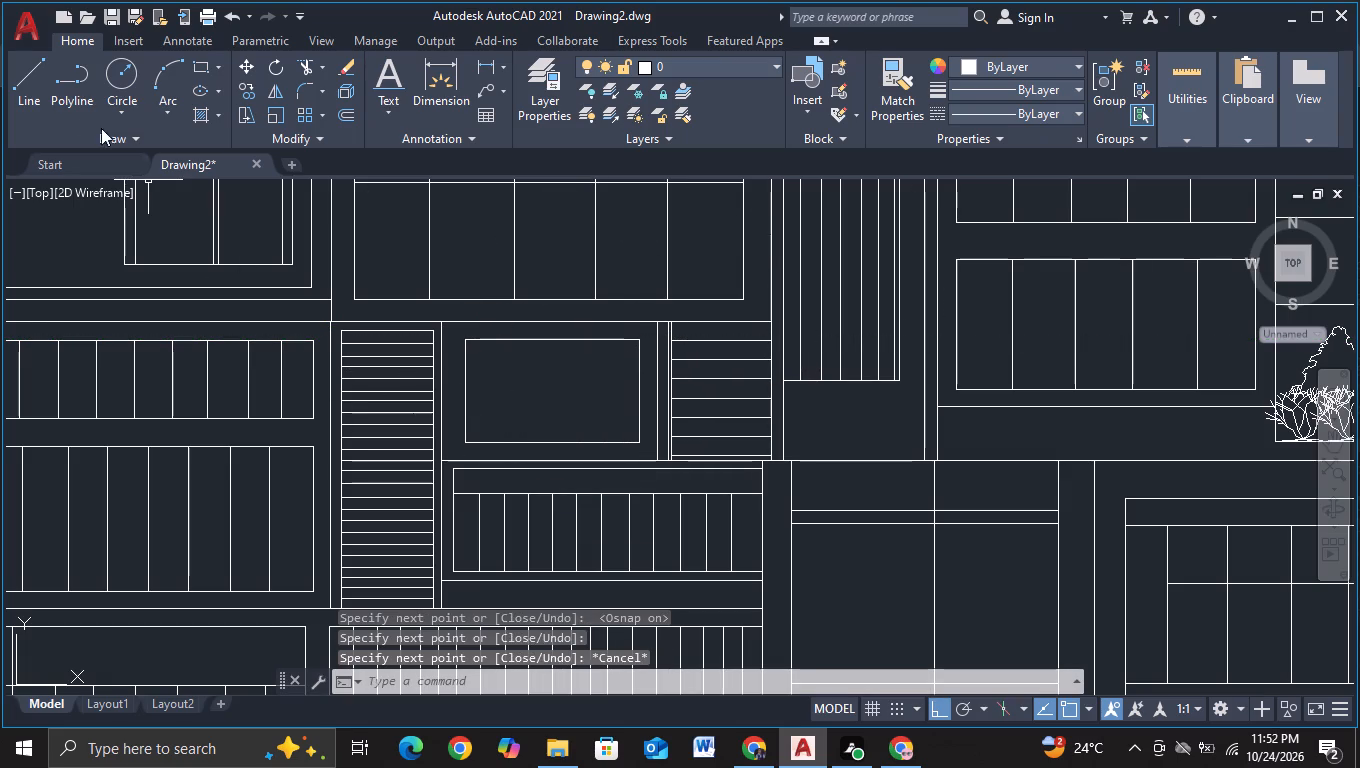
{"action": "key", "text": "Escape"}
Copy the new window's left edge about 4.6 units across as a central vertical mullion.
{"action": "left_click", "coordinate": [466, 395]}
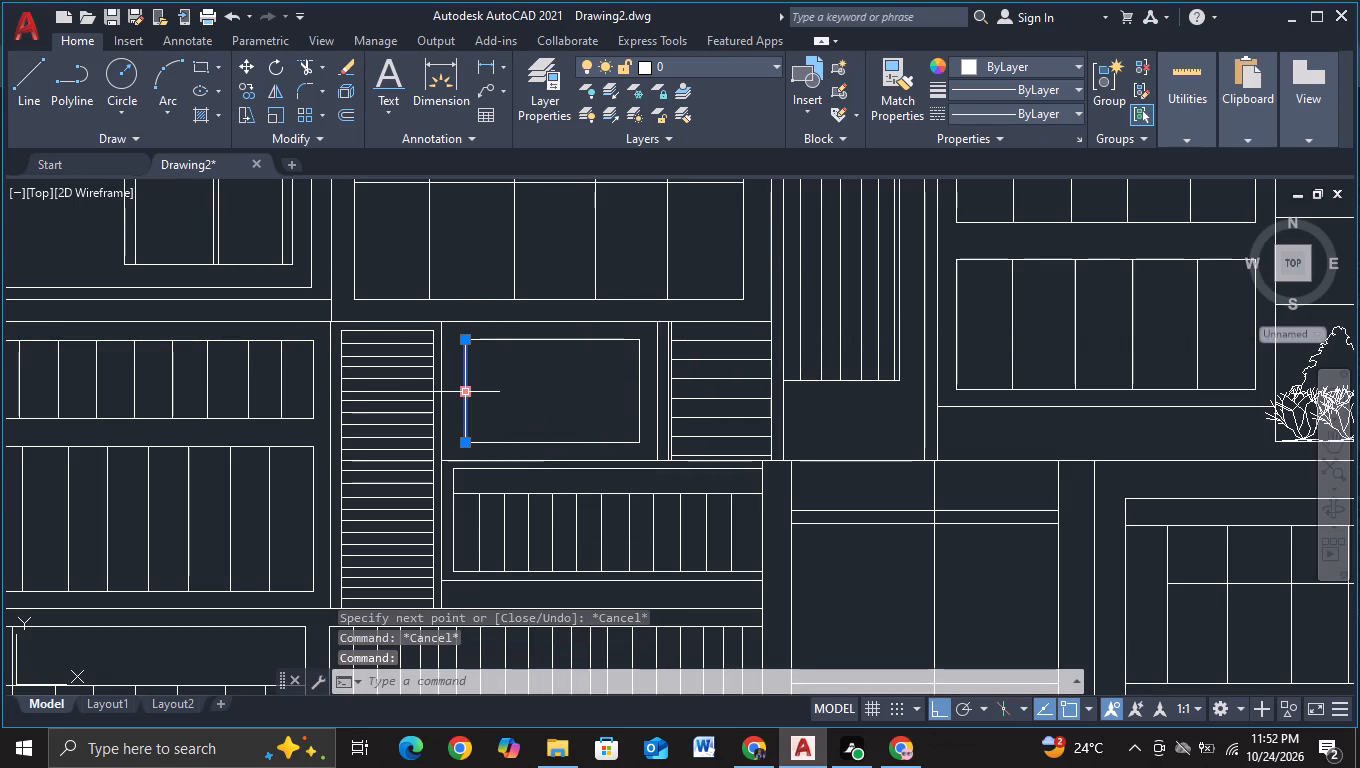
{"action": "key", "text": "c"}
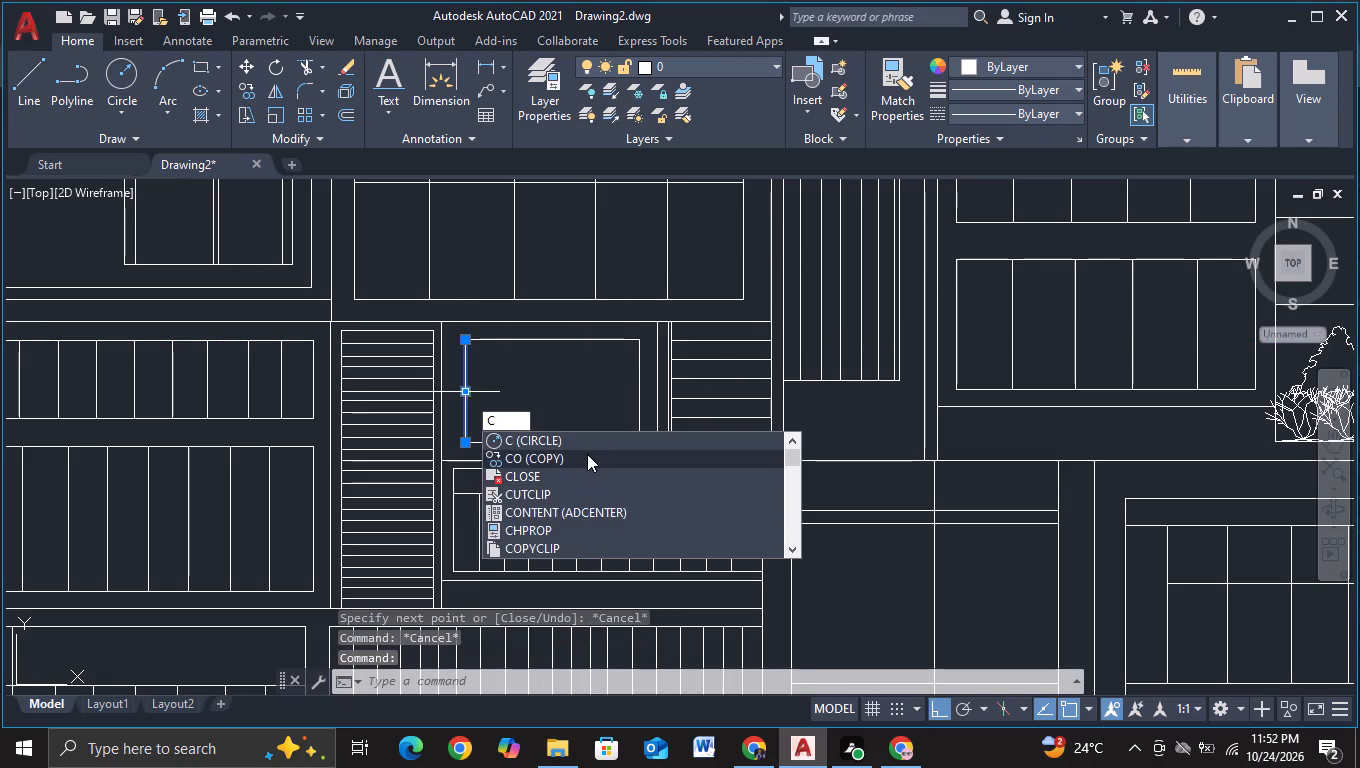
{"action": "left_click", "coordinate": [587, 454]}
{"action": "left_click", "coordinate": [561, 394]}
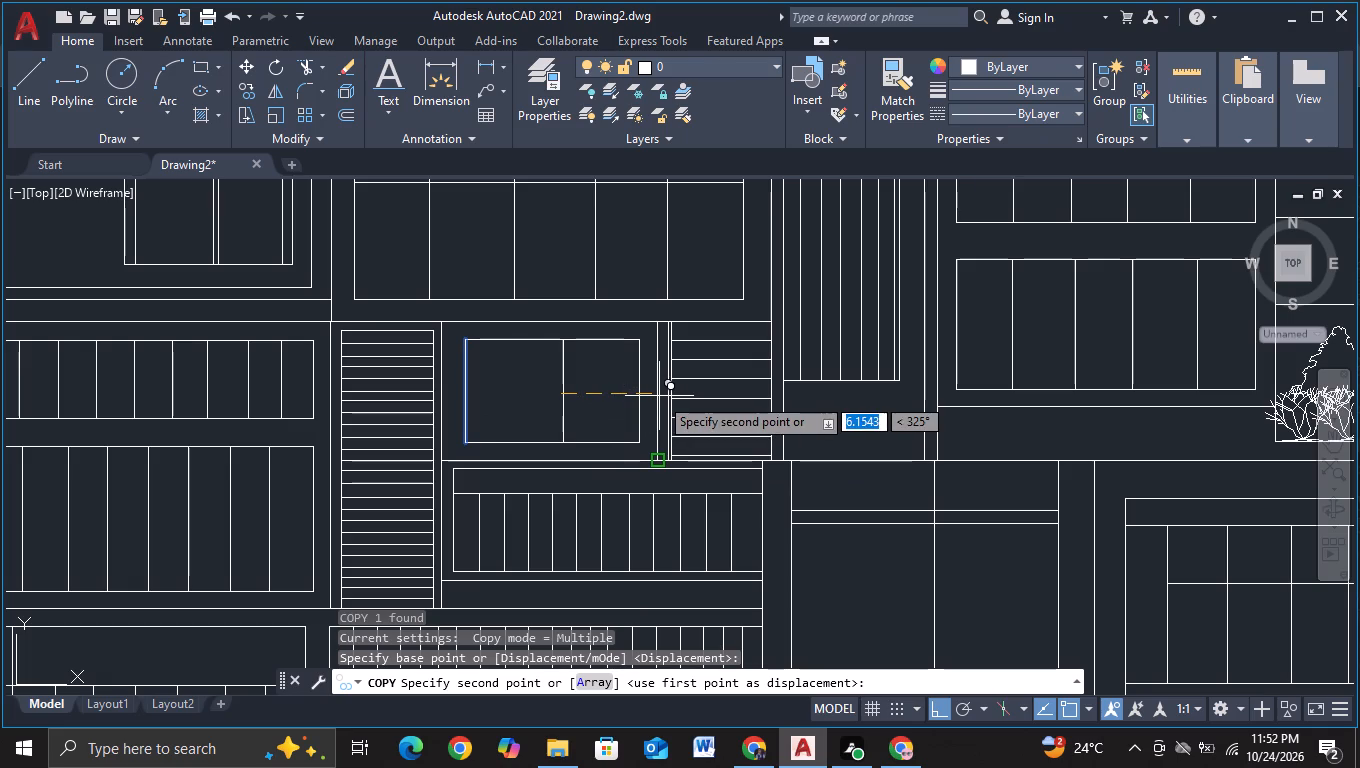
{"action": "key", "text": "F3"}
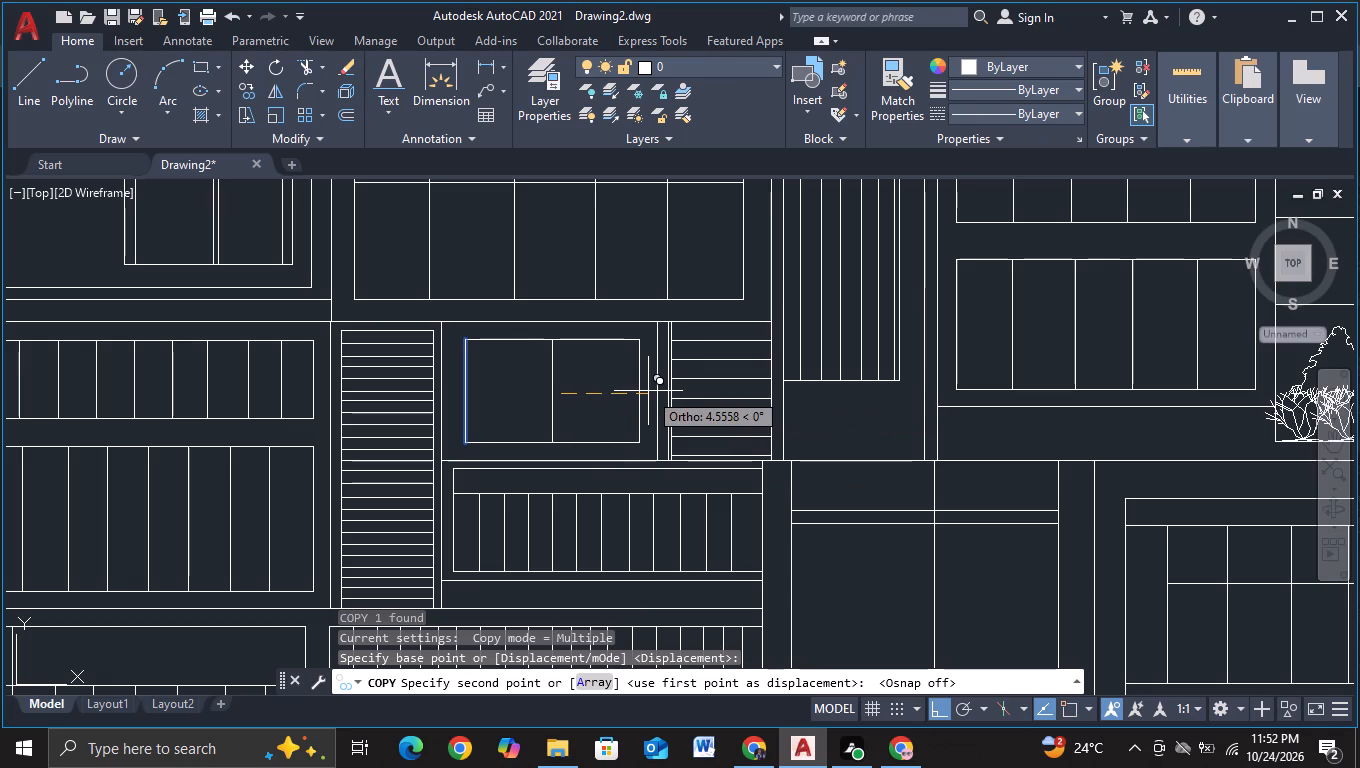
{"action": "left_click", "coordinate": [650, 391]}
{"action": "key", "text": "Escape"}
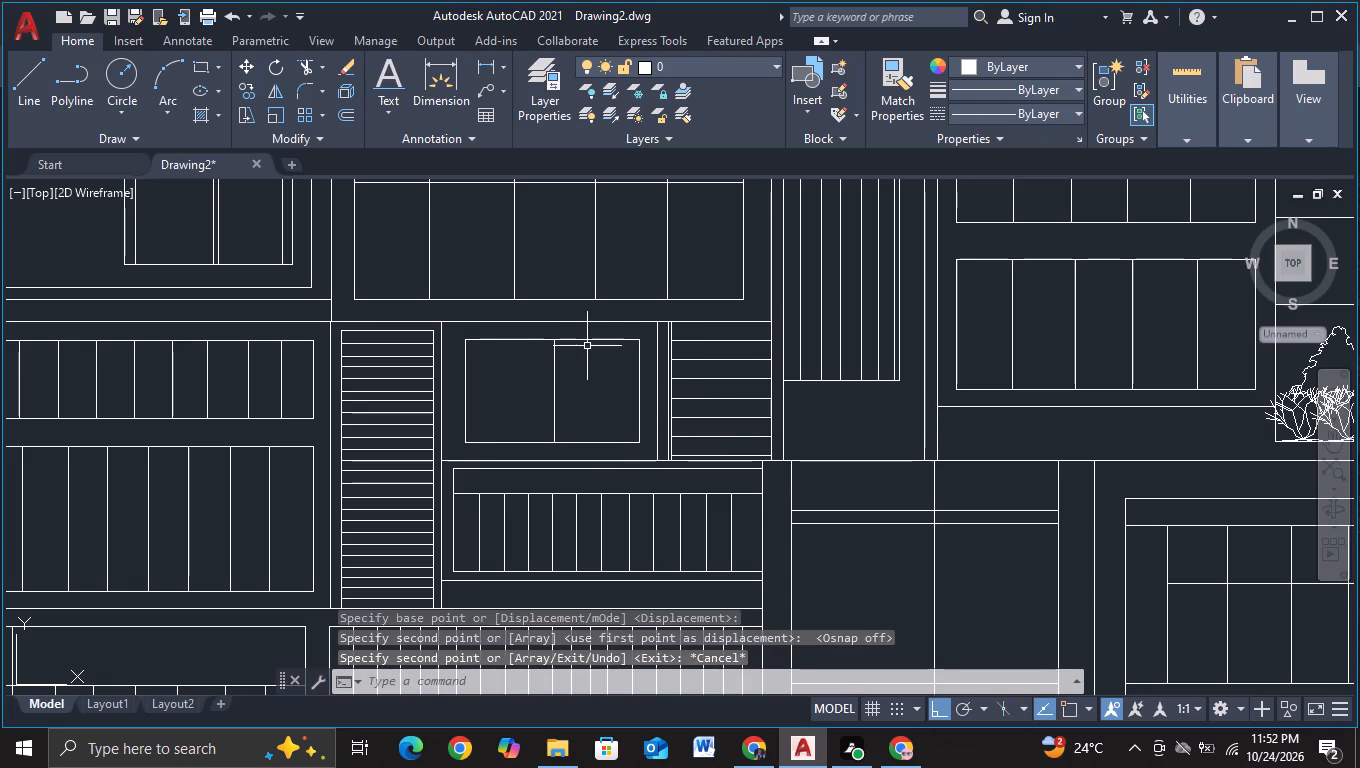
Copy the window's top edge about 2.4 units down as a horizontal bar at mid-height, dividing the window into four panes.
{"action": "left_click", "coordinate": [586, 339]}
{"action": "key", "text": "c"}
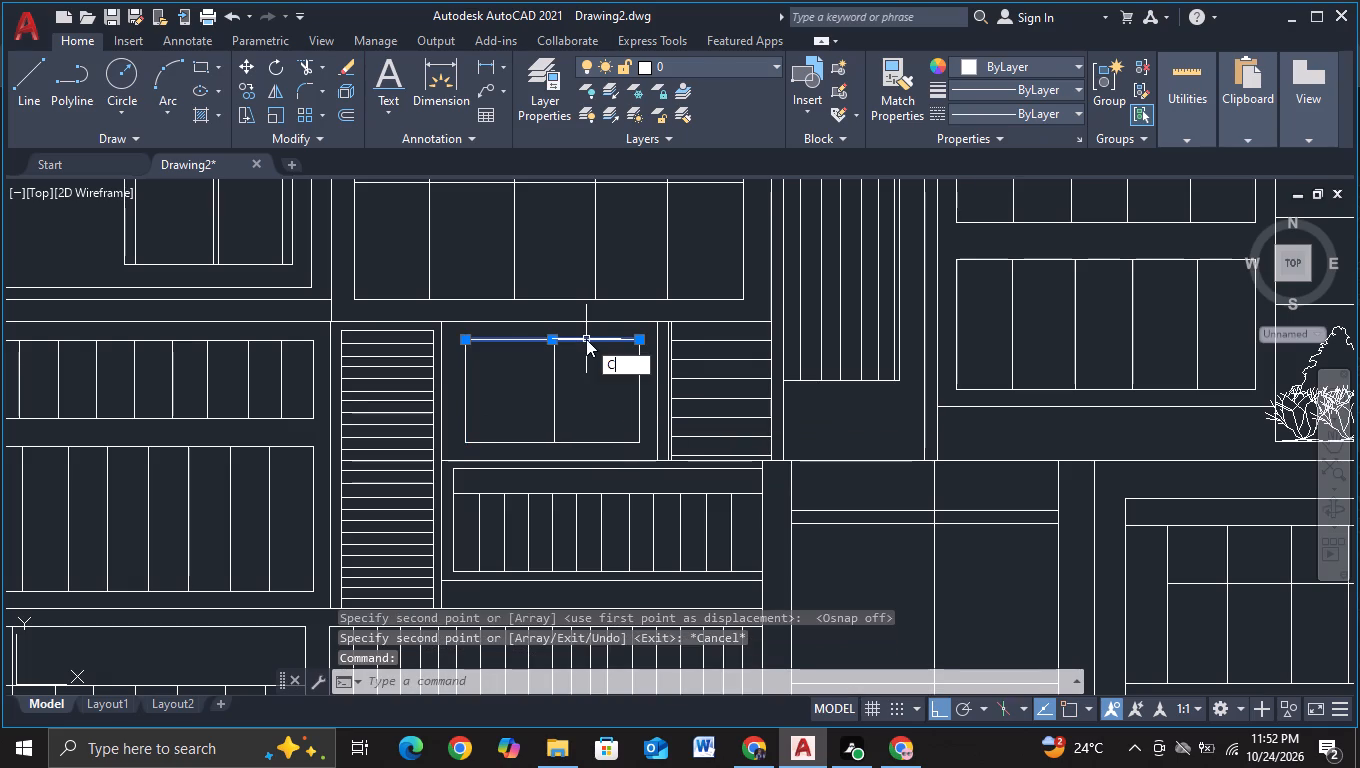
{"action": "left_click", "coordinate": [622, 406]}
{"action": "left_click", "coordinate": [612, 387]}
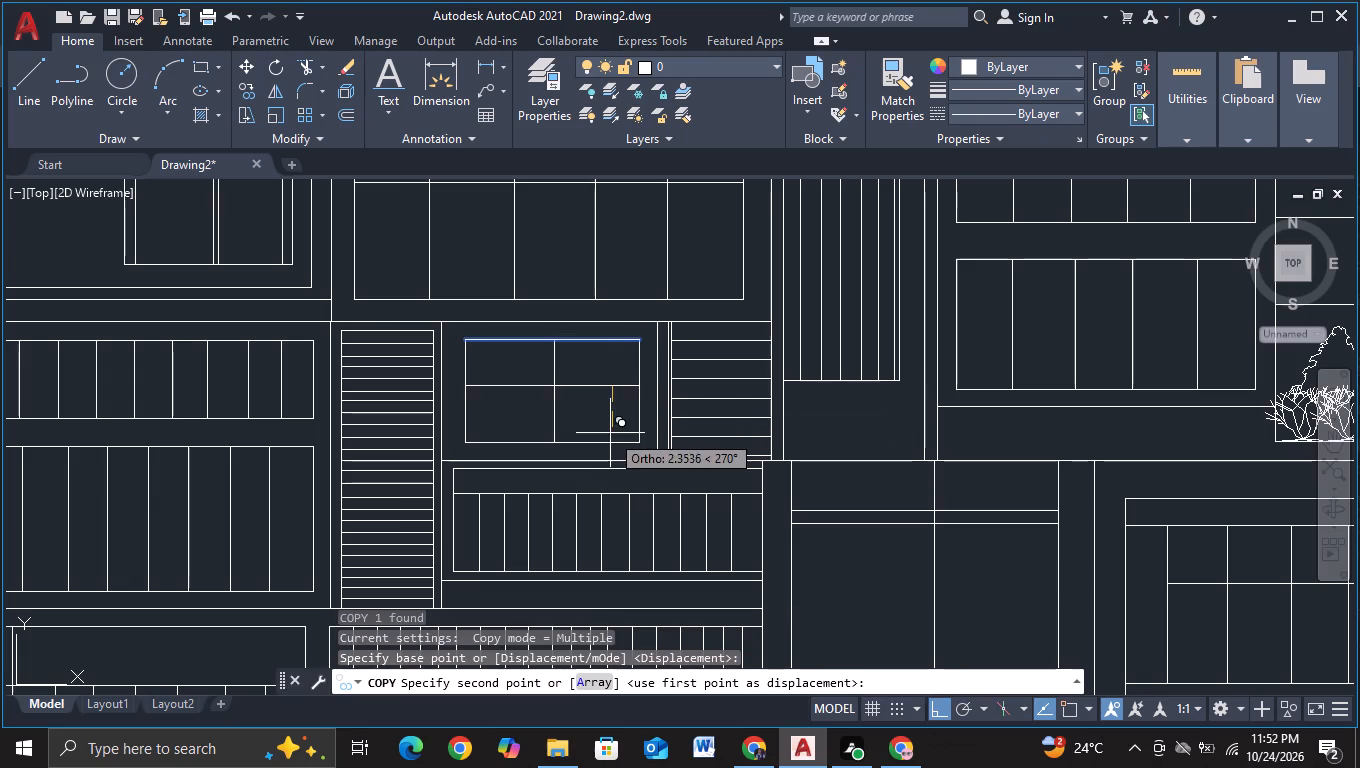
{"action": "left_click", "coordinate": [610, 435]}
{"action": "key", "text": "Escape"}
Review the whole elevation, checking the end facades, ground floor, central bays and roof for missing or unfinished details.
{"action": "scroll", "coordinate": [624, 432], "scroll_direction": "down", "scroll_amount": 2}
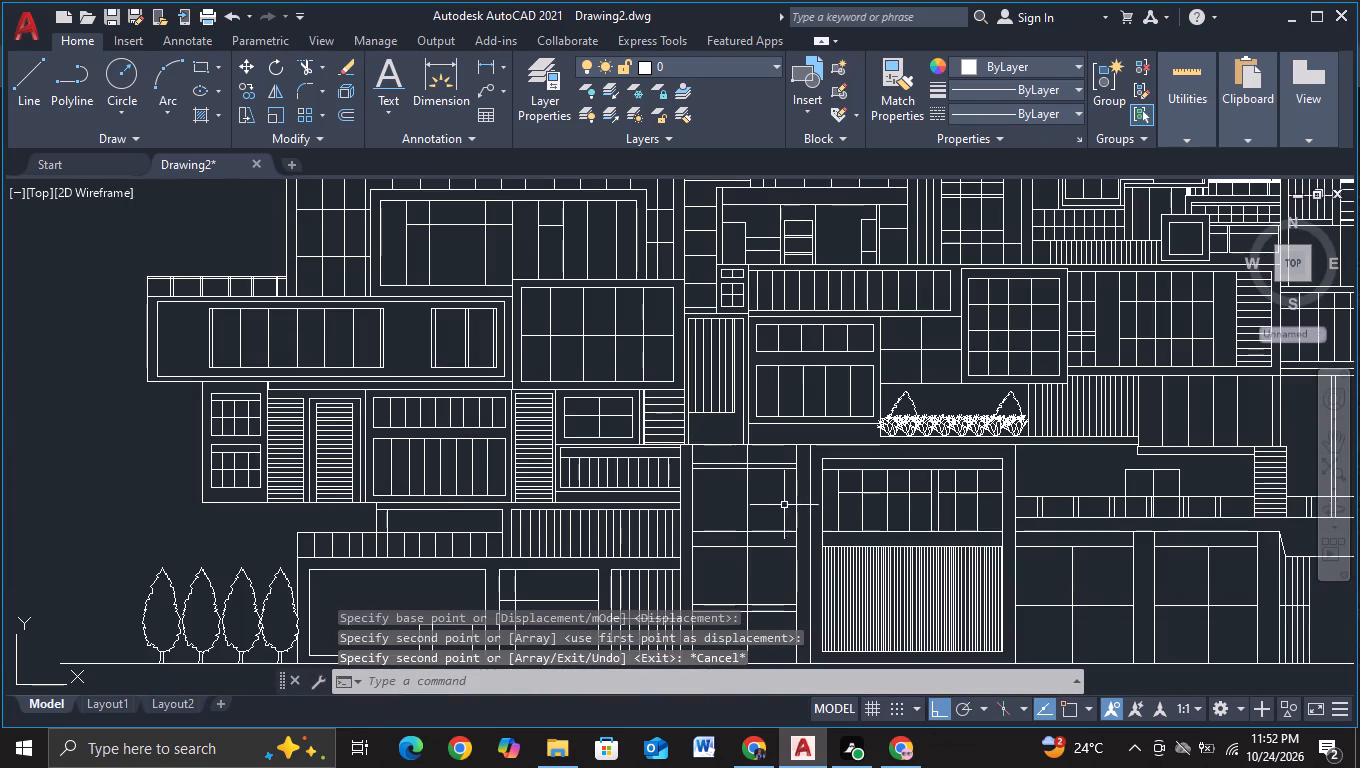
{"action": "middle_click_drag", "start_coordinate": [143, 480], "coordinate": [168, 420]}
{"action": "scroll", "coordinate": [169, 420], "scroll_direction": "down", "scroll_amount": 1}
{"action": "middle_click_drag", "start_coordinate": [167, 456], "coordinate": [144, 491]}
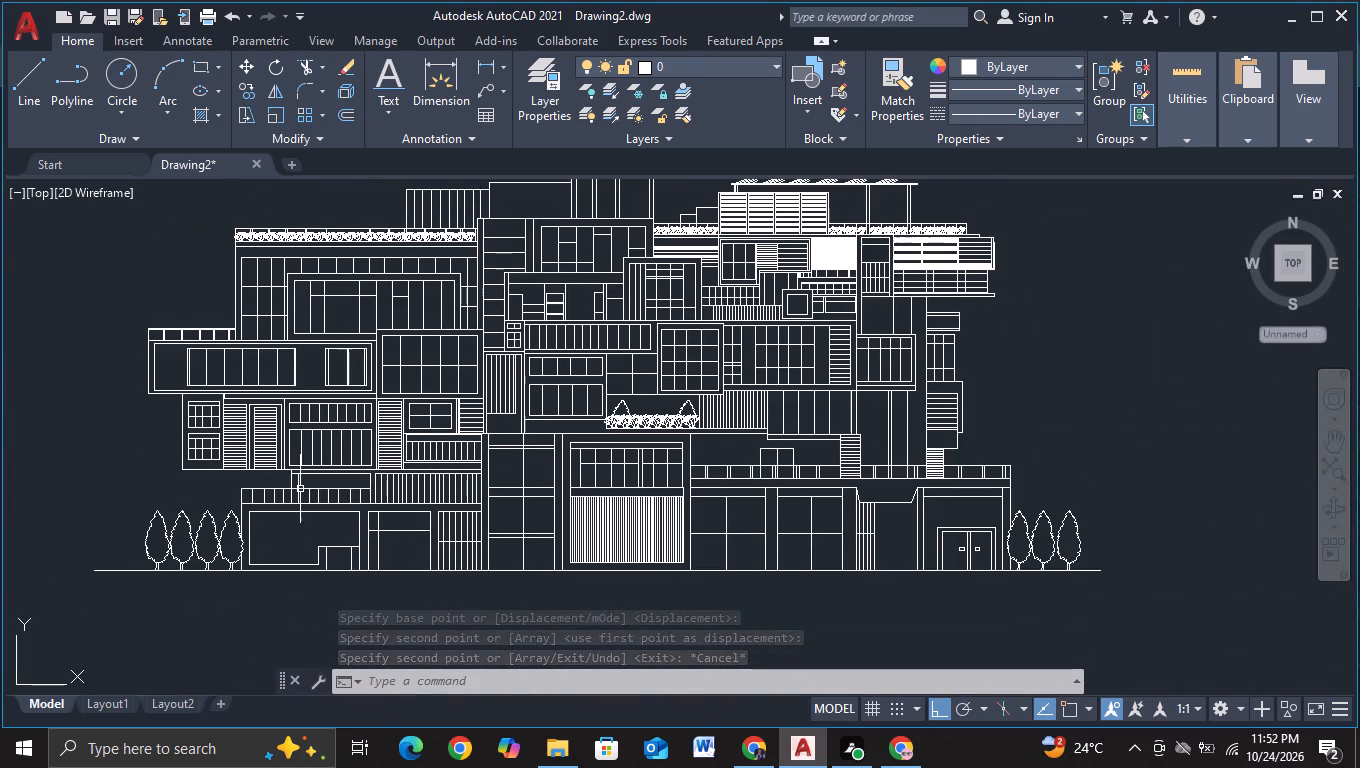
{"action": "middle_click_drag", "start_coordinate": [1162, 475], "coordinate": [1097, 472]}
{"action": "scroll", "coordinate": [1097, 472], "scroll_direction": "up", "scroll_amount": 2}
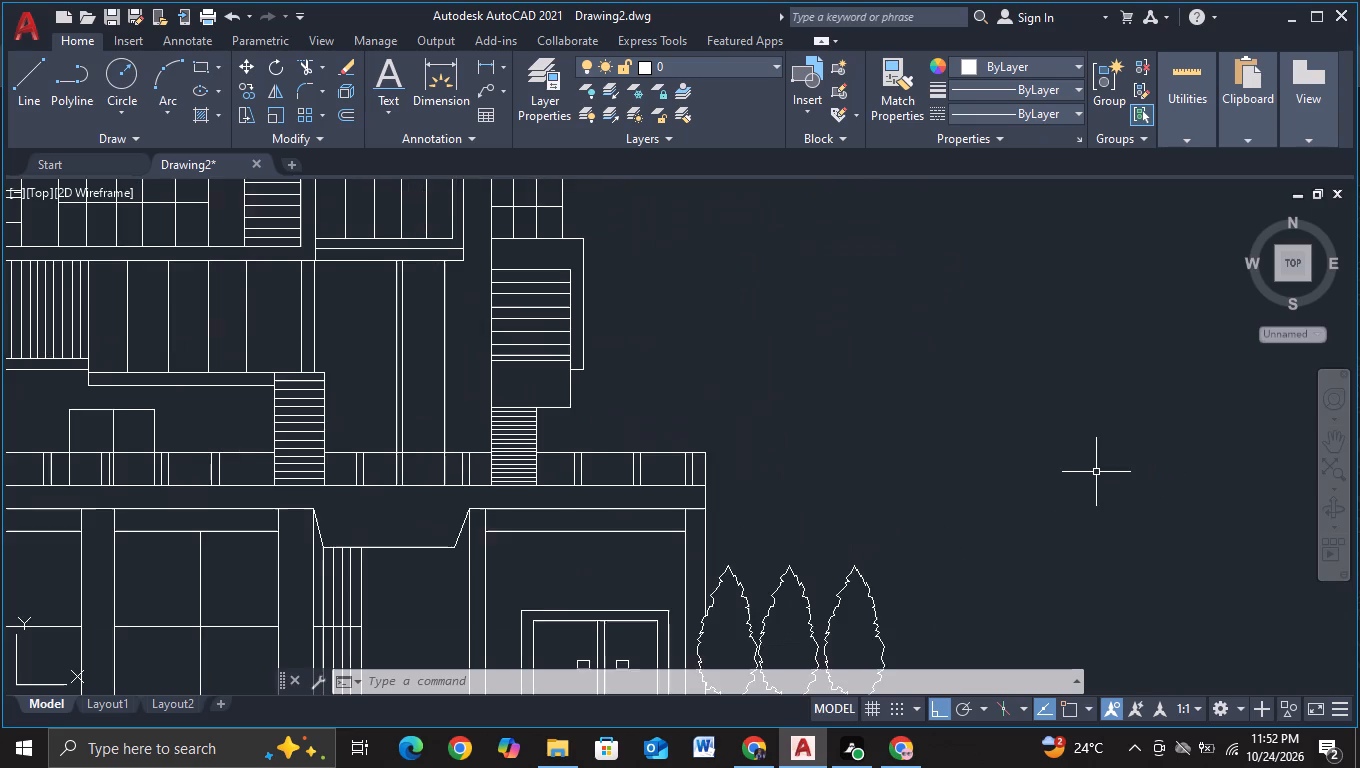
{"action": "scroll", "coordinate": [920, 453], "scroll_direction": "down", "scroll_amount": 2}
{"action": "scroll", "coordinate": [306, 384], "scroll_direction": "up", "scroll_amount": 2}
{"action": "scroll", "coordinate": [380, 434], "scroll_direction": "up", "scroll_amount": 2}
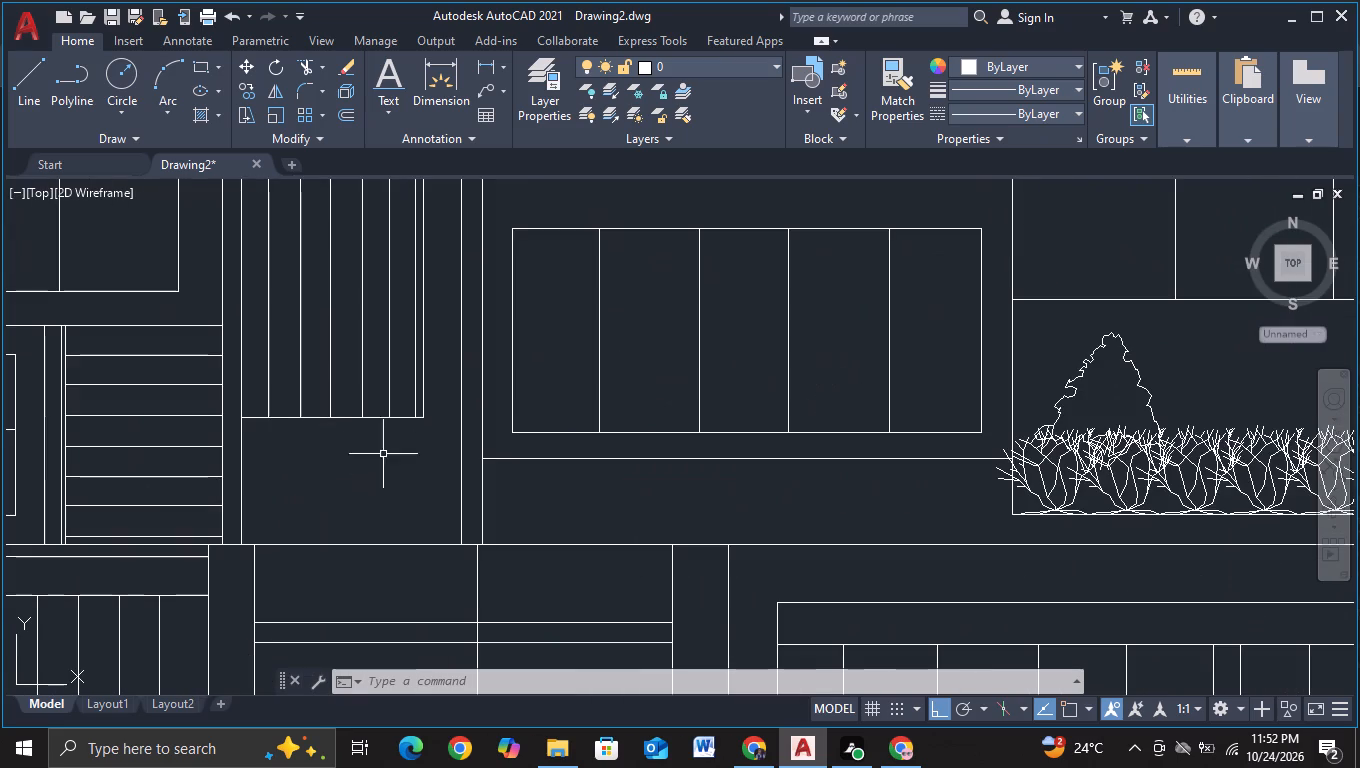
{"action": "middle_click_drag", "start_coordinate": [400, 470], "coordinate": [402, 539]}
{"action": "scroll", "coordinate": [402, 535], "scroll_direction": "down", "scroll_amount": 1}
{"action": "middle_click_drag", "start_coordinate": [402, 535], "coordinate": [400, 520]}
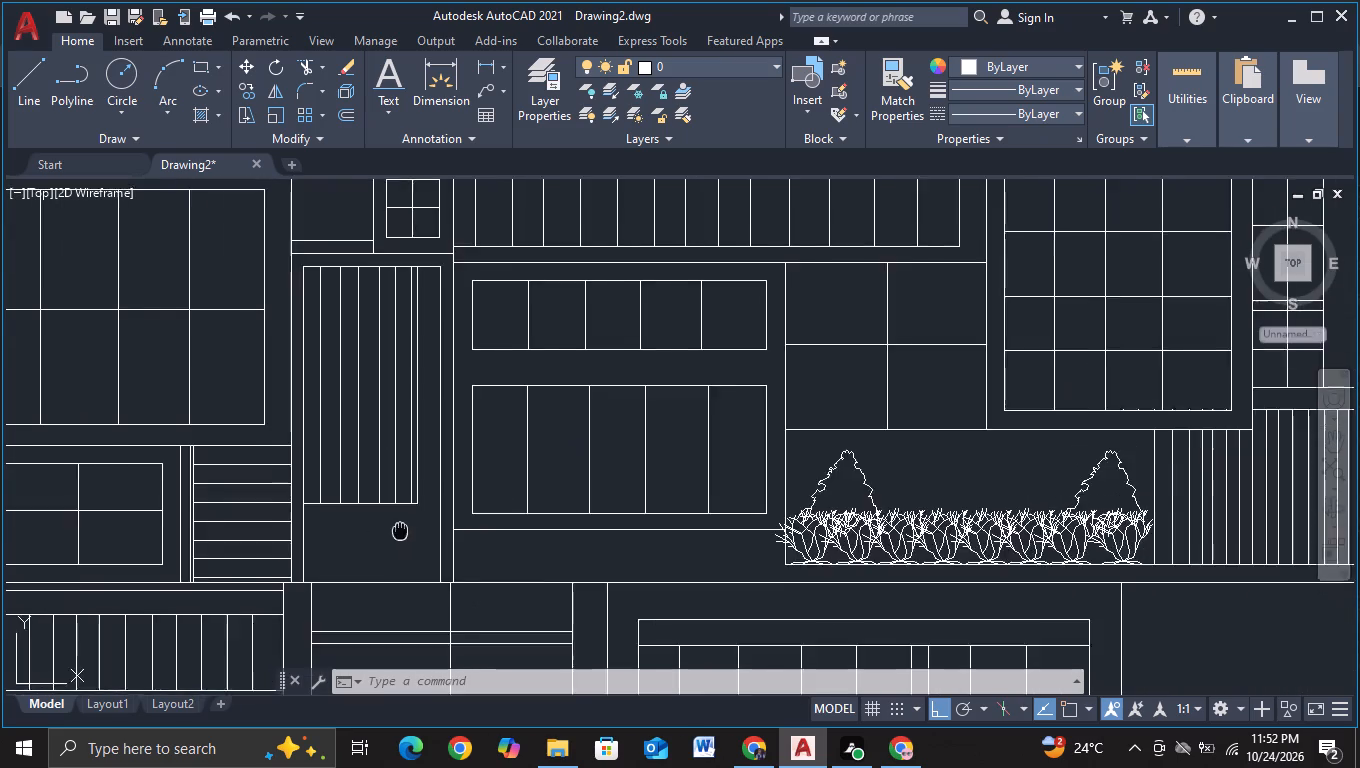
{"action": "middle_click_drag", "start_coordinate": [400, 520], "coordinate": [404, 497]}
{"action": "scroll", "coordinate": [404, 509], "scroll_direction": "down", "scroll_amount": 3}
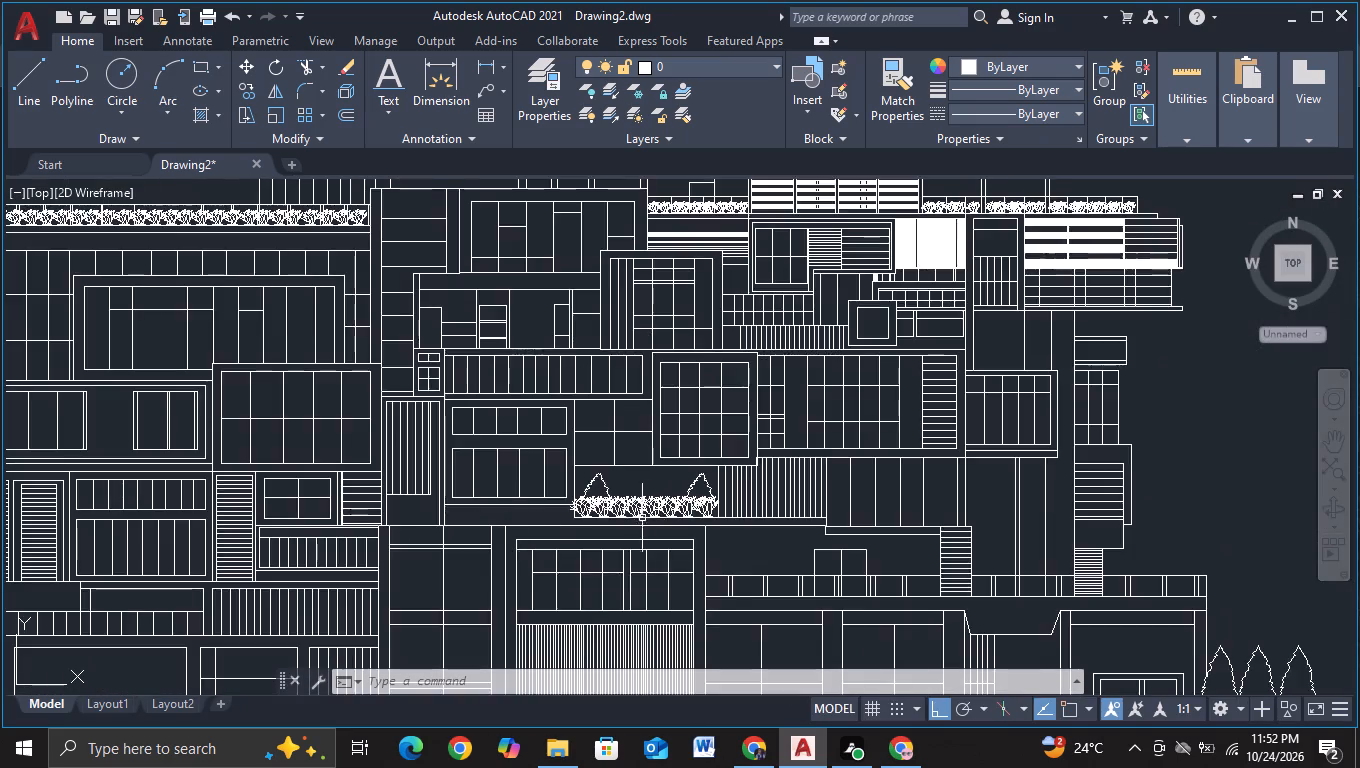
{"action": "scroll", "coordinate": [646, 517], "scroll_direction": "down", "scroll_amount": 1}
{"action": "middle_click_drag", "start_coordinate": [1055, 446], "coordinate": [1054, 416]}
{"action": "scroll", "coordinate": [555, 367], "scroll_direction": "up", "scroll_amount": 2}
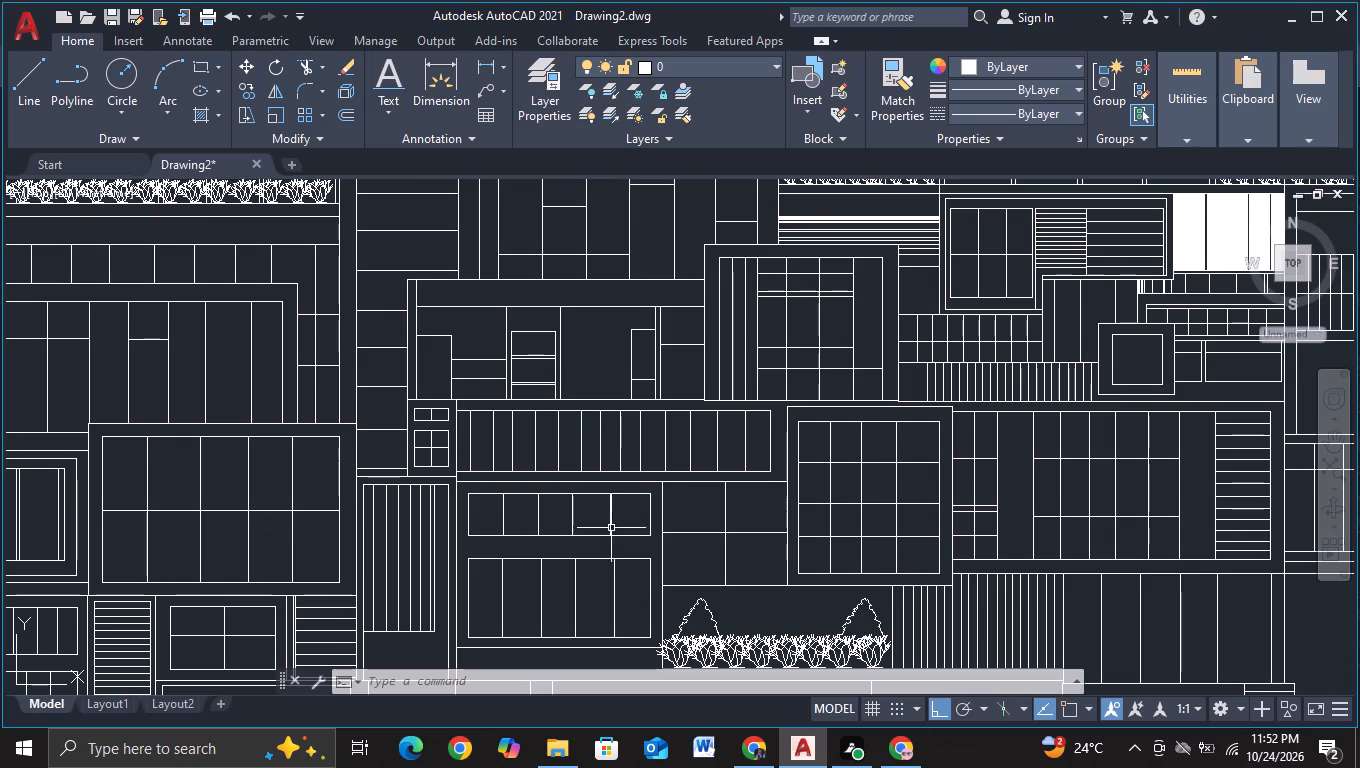
{"action": "scroll", "coordinate": [792, 580], "scroll_direction": "down", "scroll_amount": 2}
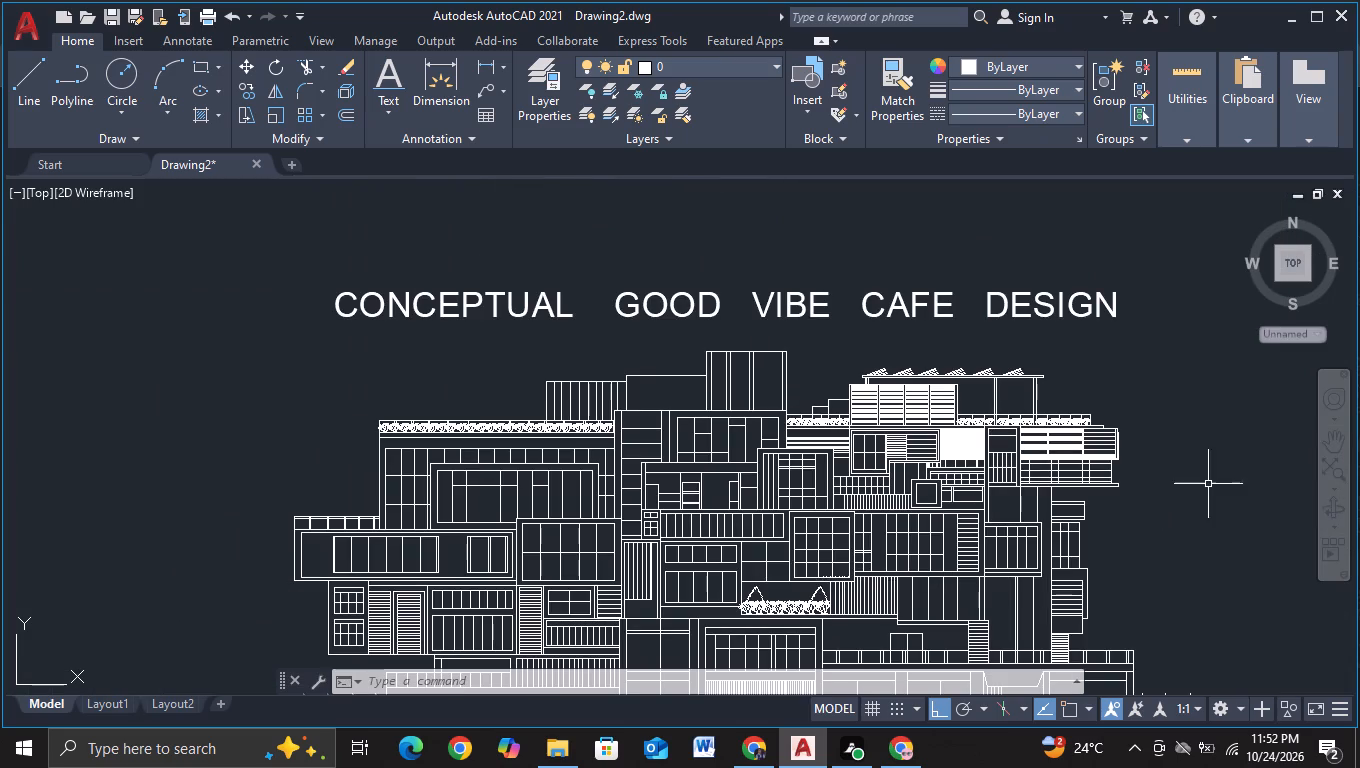
{"action": "middle_click_drag", "start_coordinate": [1209, 524], "coordinate": [1178, 446]}
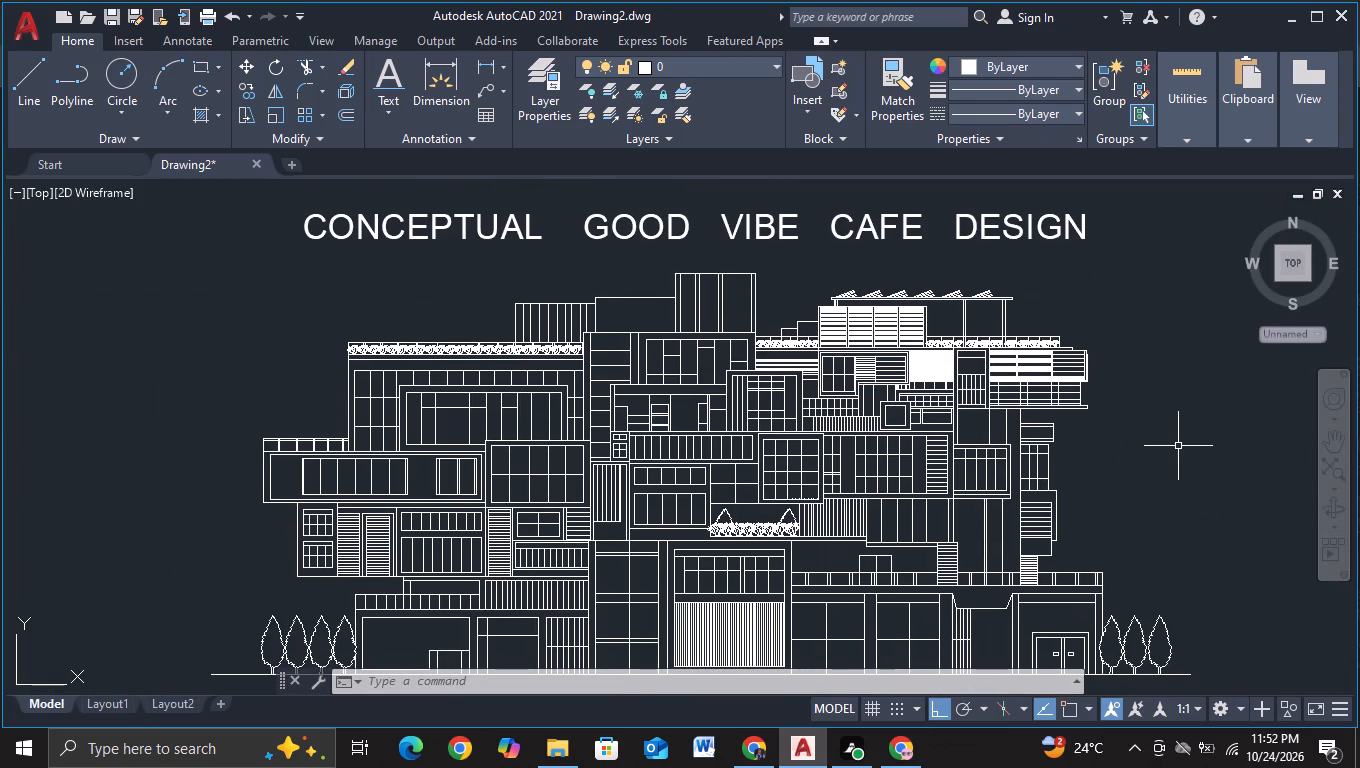
Draw a vertical line through the ground-floor bay under the tapered canopy and trim it between the canopy's underside and the ground line.
{"action": "middle_click_drag", "start_coordinate": [1177, 479], "coordinate": [1131, 396]}
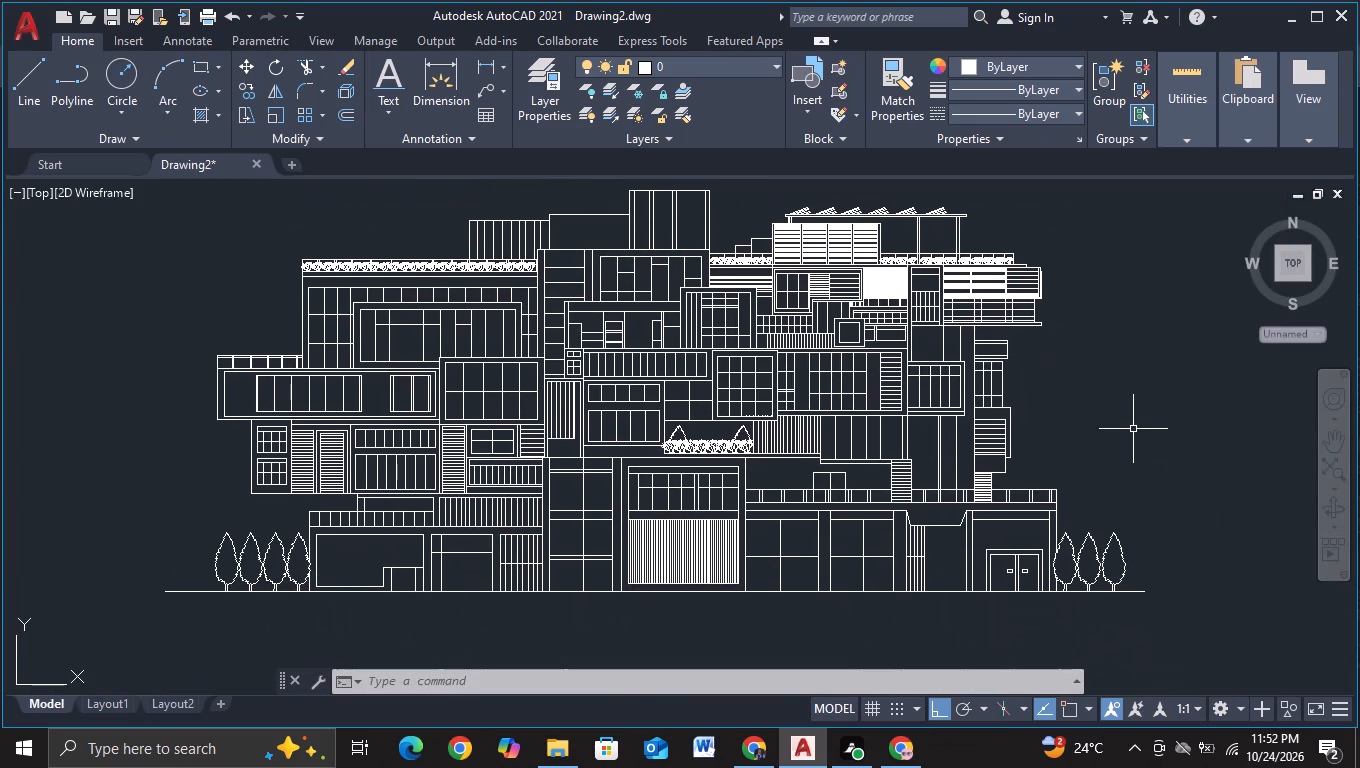
{"action": "middle_click_drag", "start_coordinate": [1131, 439], "coordinate": [1138, 387]}
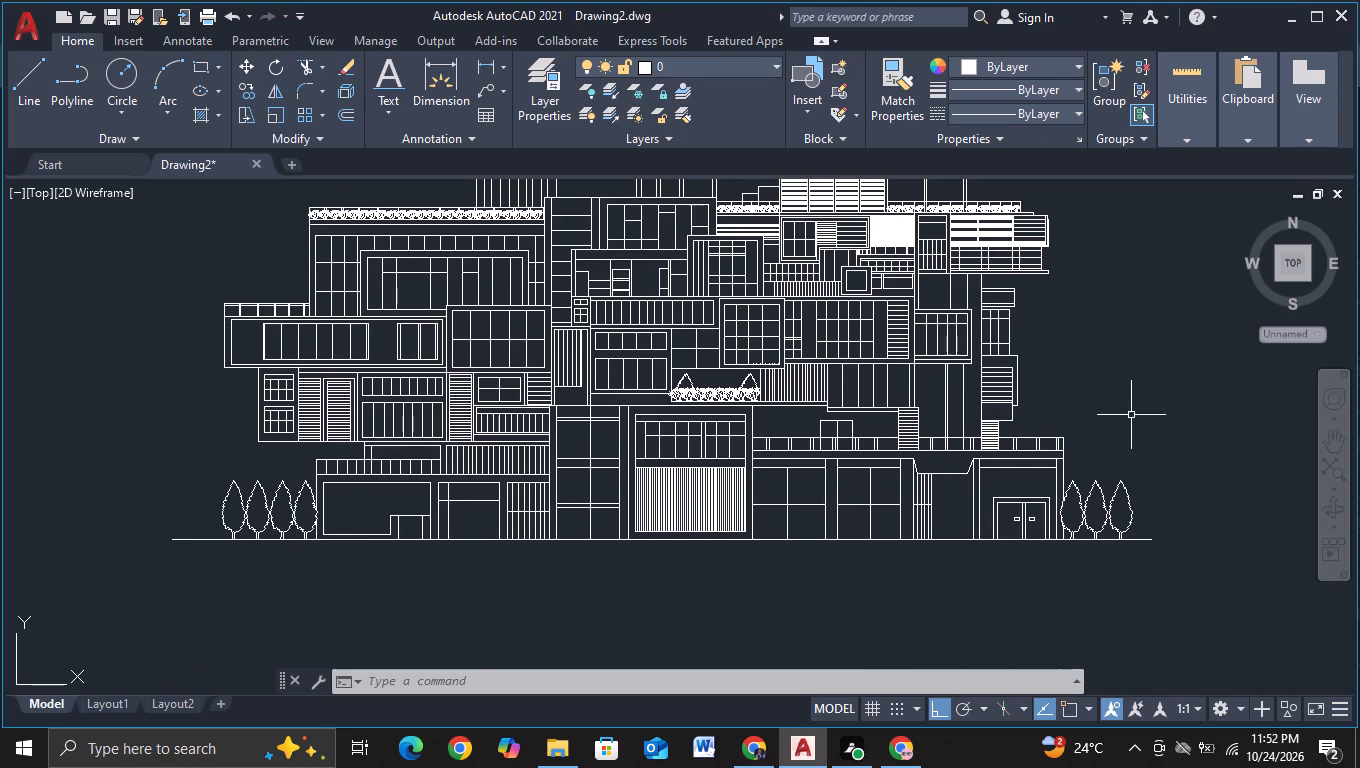
{"action": "middle_click_drag", "start_coordinate": [1131, 417], "coordinate": [1129, 378]}
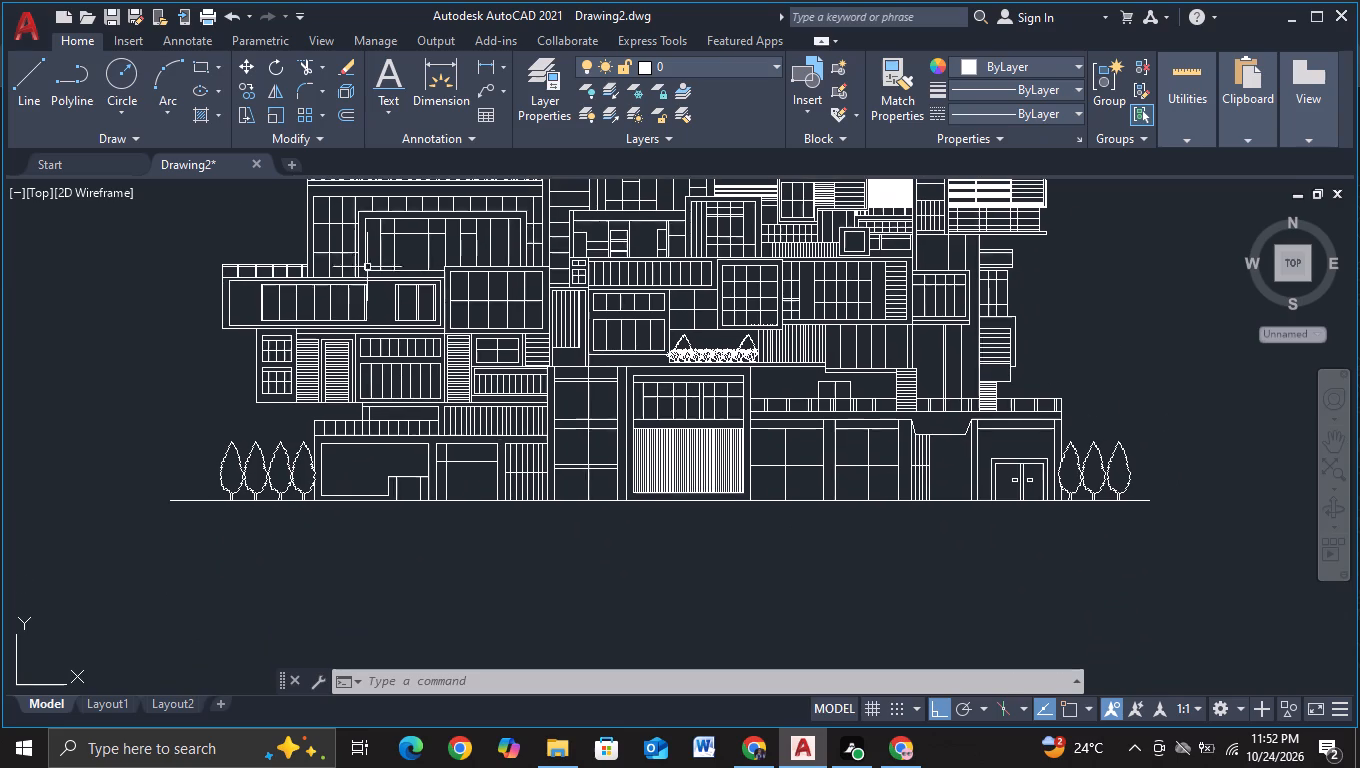
{"action": "left_click", "coordinate": [14, 89]}
{"action": "scroll", "coordinate": [936, 558], "scroll_direction": "up", "scroll_amount": 1}
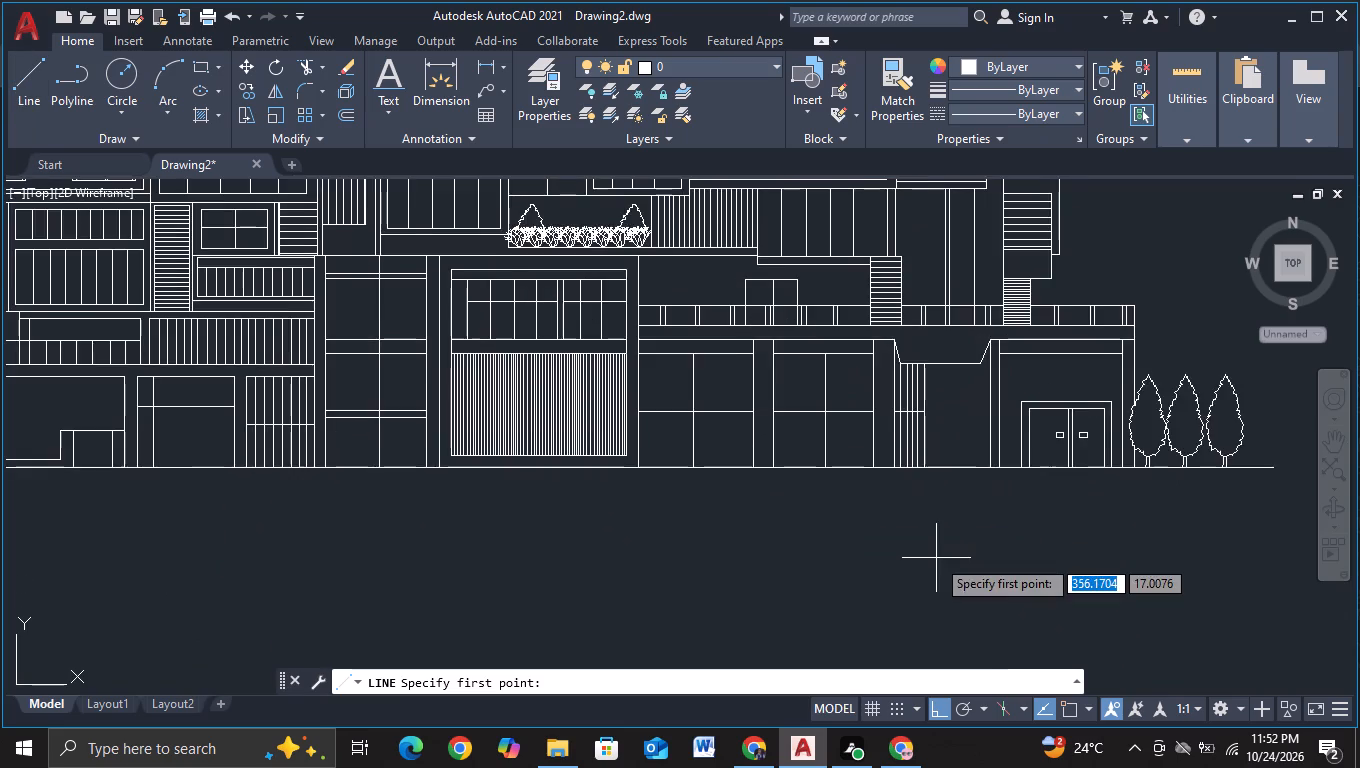
{"action": "middle_click_drag", "start_coordinate": [936, 558], "coordinate": [735, 601]}
{"action": "middle_click_drag", "start_coordinate": [764, 559], "coordinate": [726, 577]}
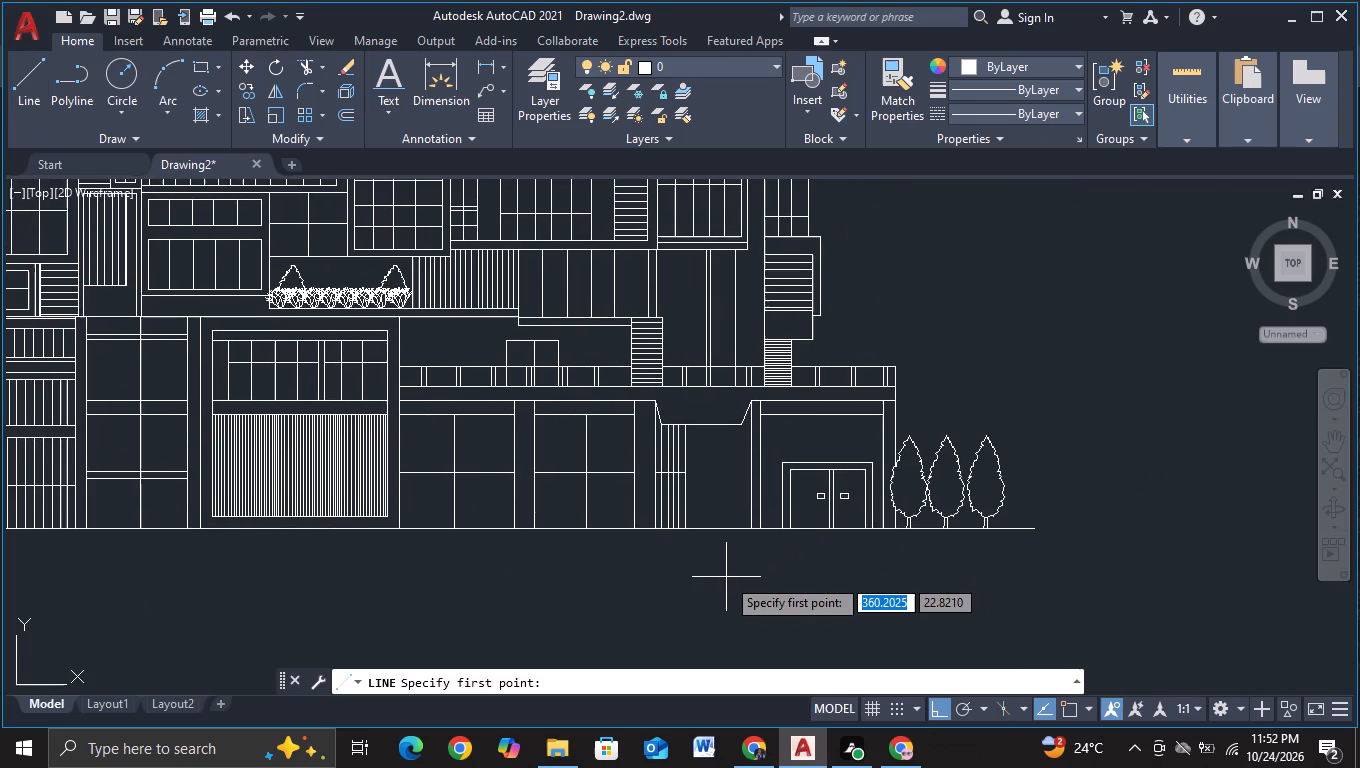
{"action": "left_click", "coordinate": [717, 412]}
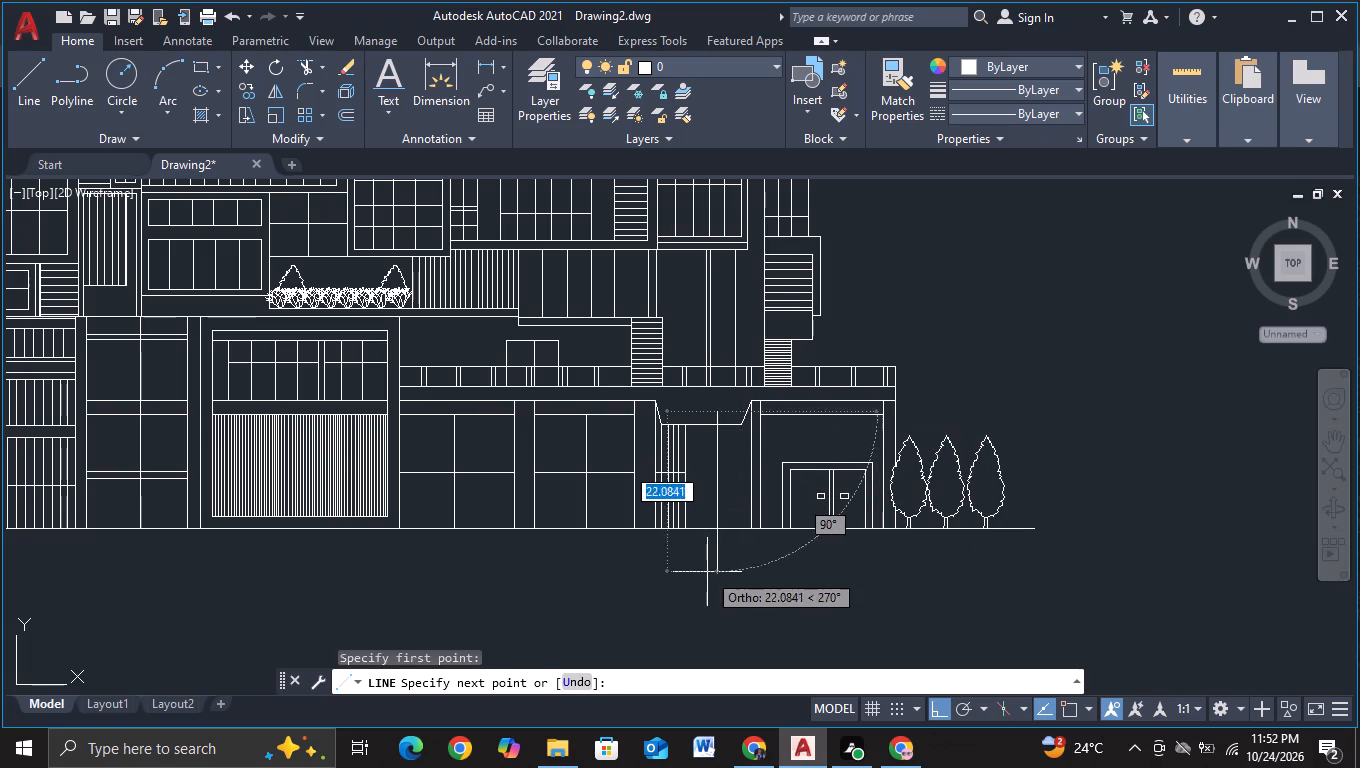
{"action": "left_click", "coordinate": [707, 572]}
{"action": "key", "text": "Escape"}
{"action": "left_click", "coordinate": [299, 68]}
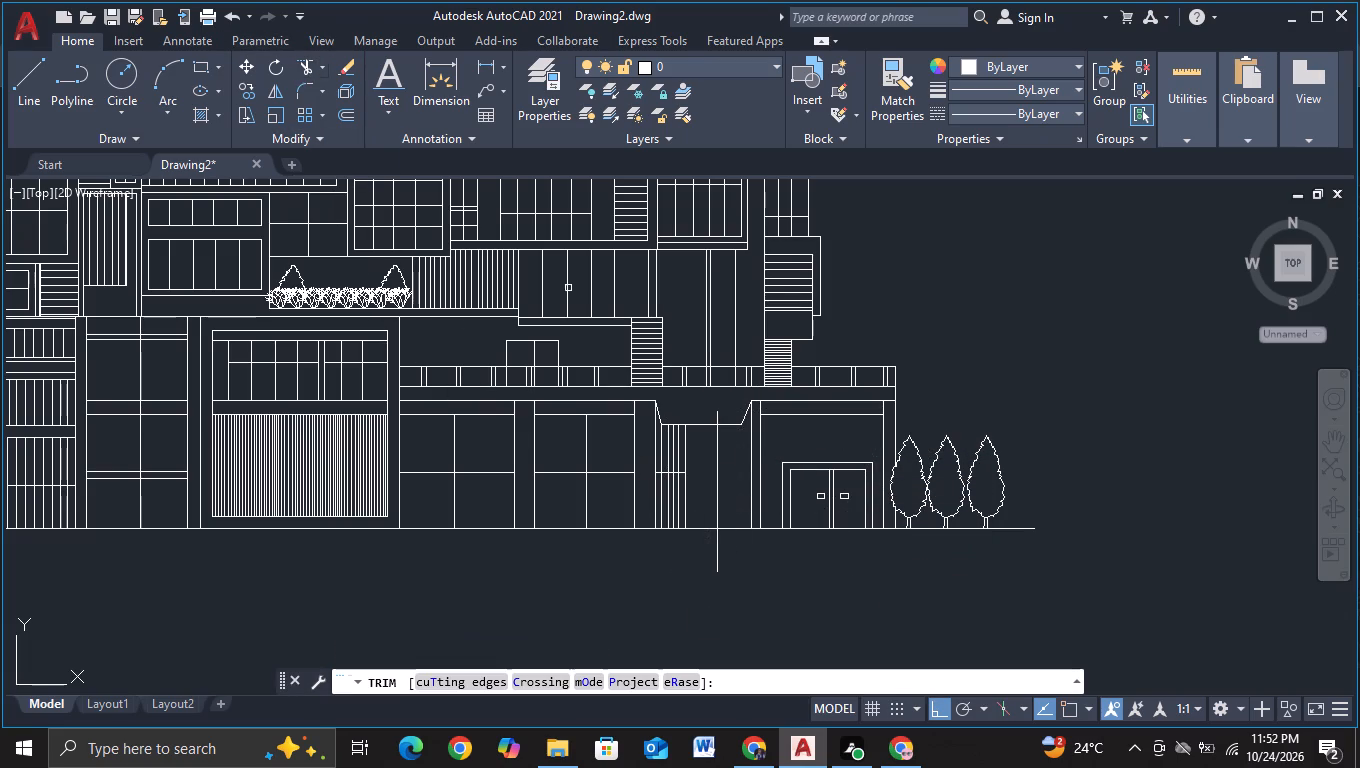
{"action": "left_click", "coordinate": [715, 417]}
{"action": "left_click", "coordinate": [702, 554]}
{"action": "left_click", "coordinate": [735, 555]}
{"action": "key", "text": "Escape"}
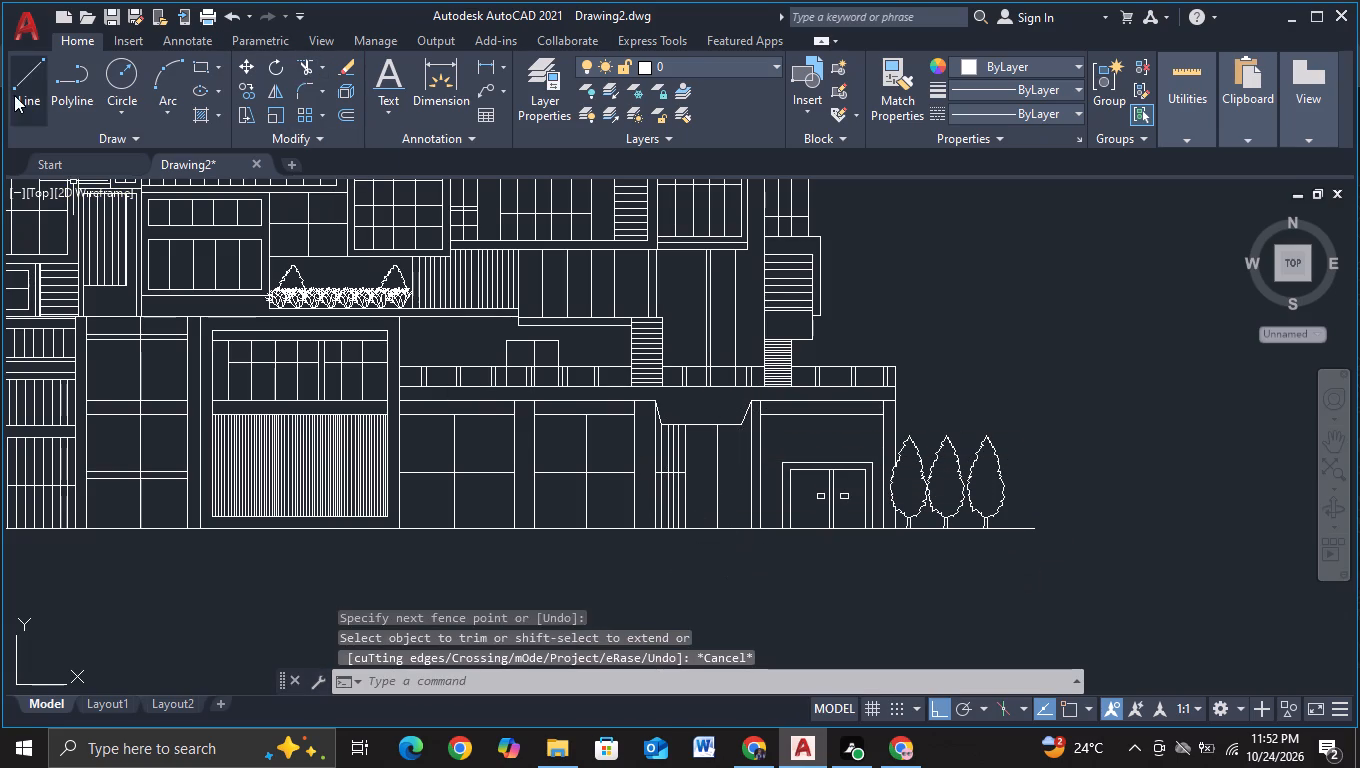
Draw a horizontal line about 5.5 units long from the new vertical line's mid-height to the right and trim it at the adjacent column.
{"action": "left_click", "coordinate": [14, 95]}
{"action": "scroll", "coordinate": [714, 475], "scroll_direction": "up", "scroll_amount": 2}
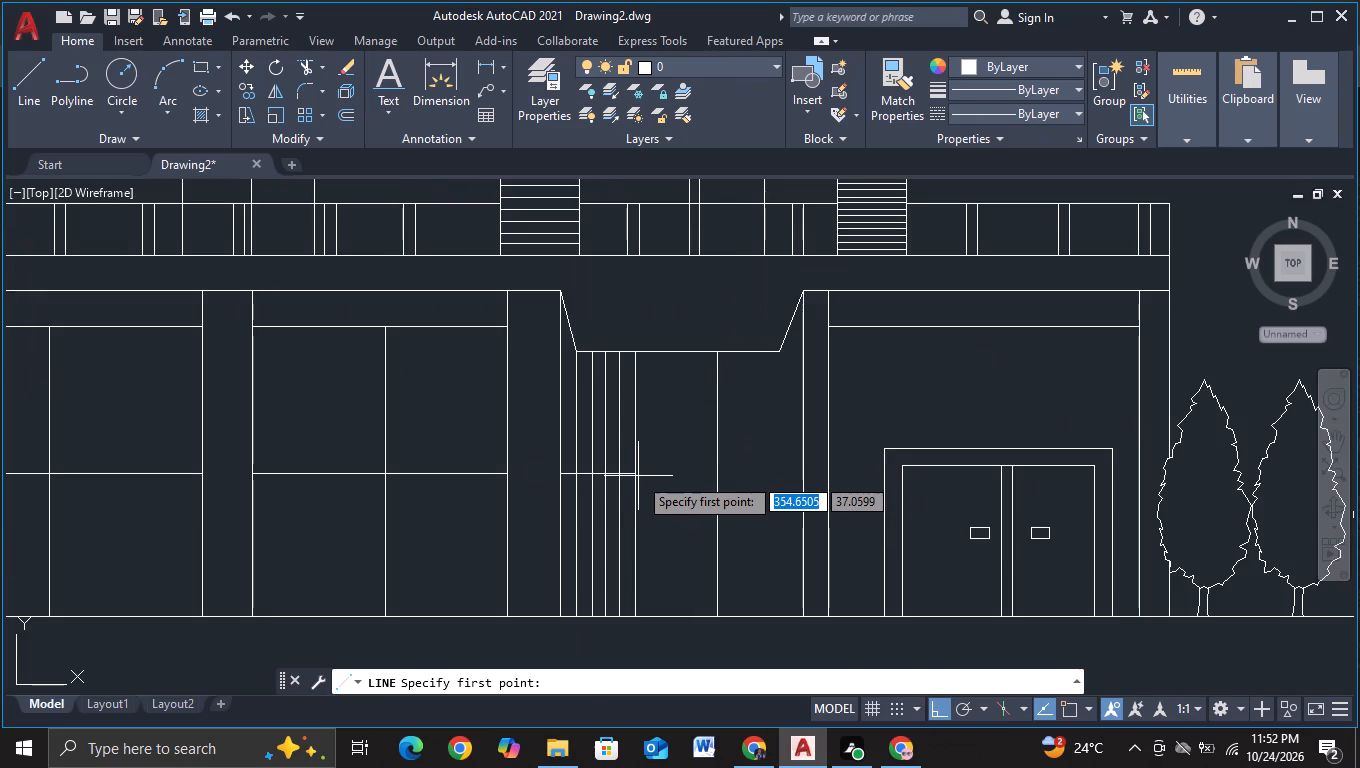
{"action": "key", "text": "F3"}
{"action": "left_click", "coordinate": [720, 475]}
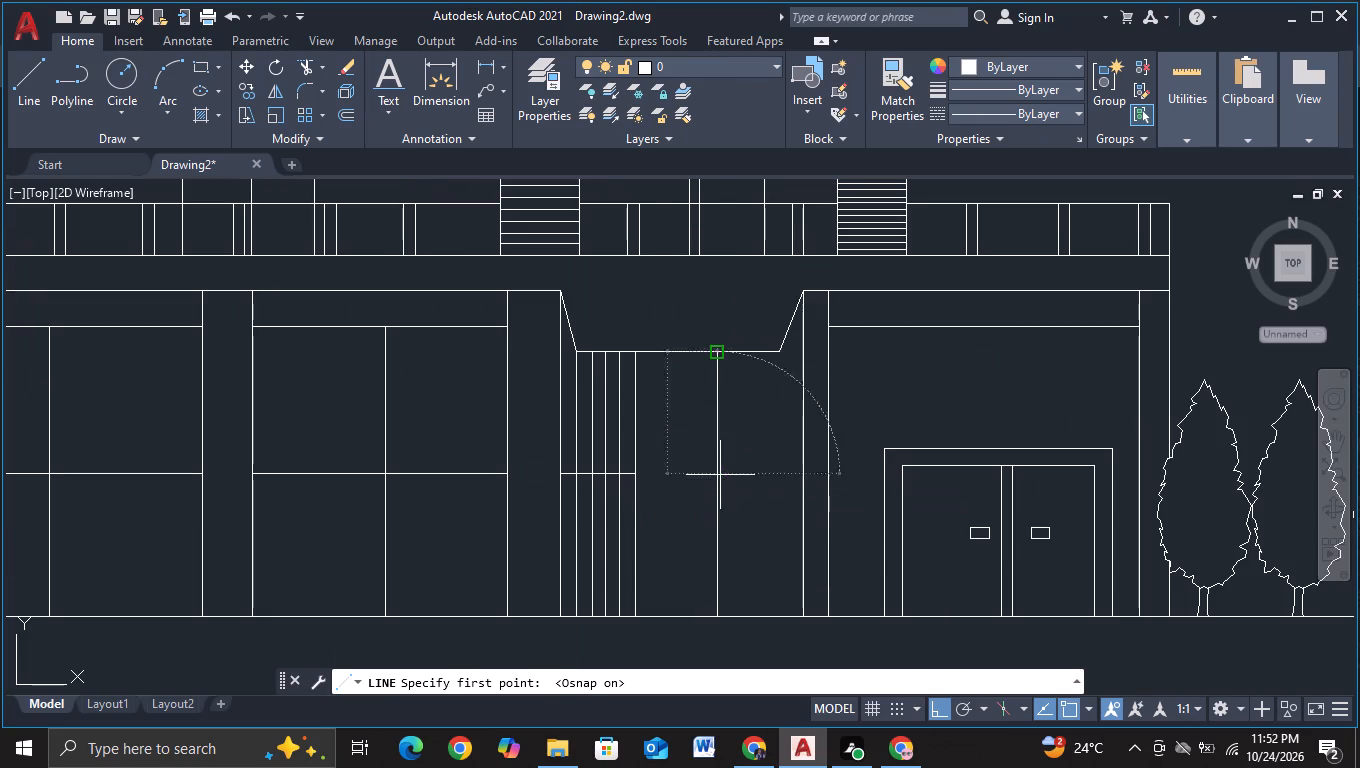
{"action": "key", "text": "F3"}
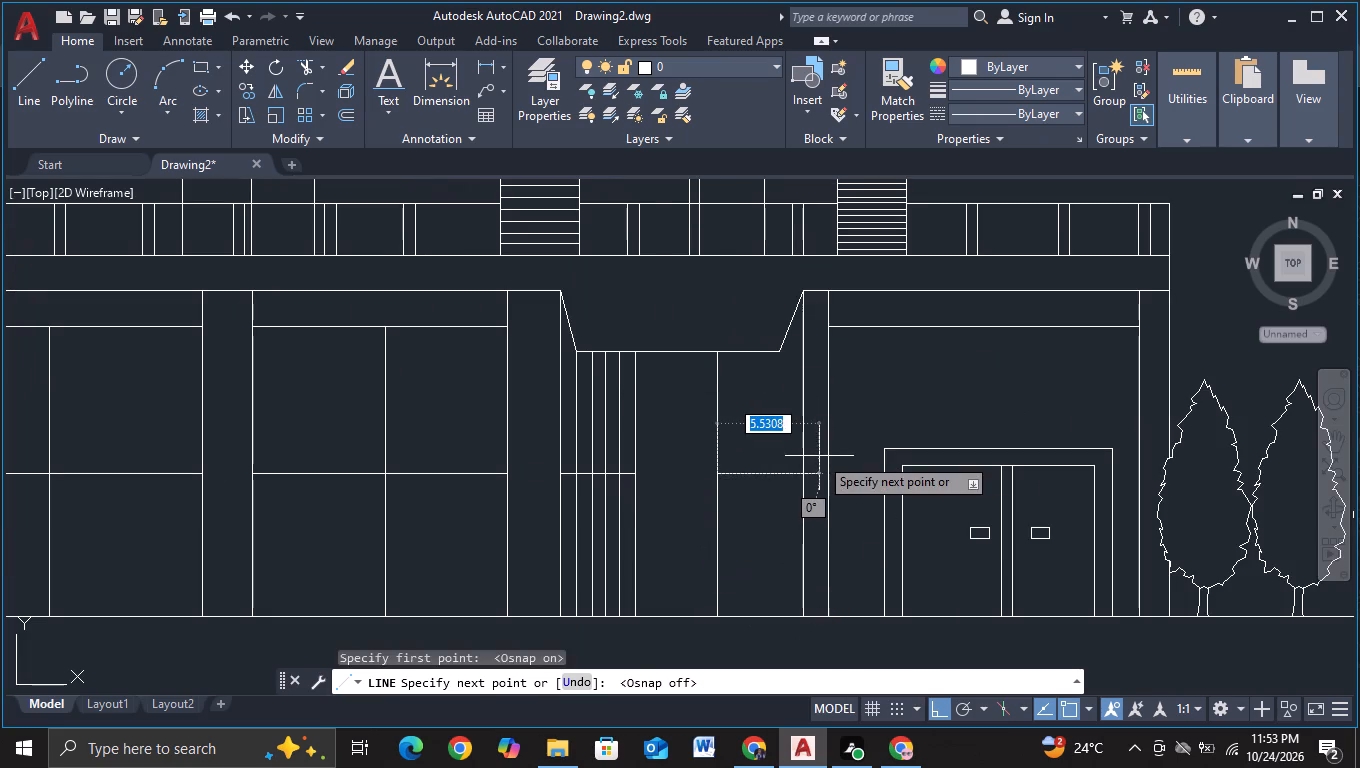
{"action": "left_click", "coordinate": [819, 456]}
{"action": "key", "text": "Escape"}
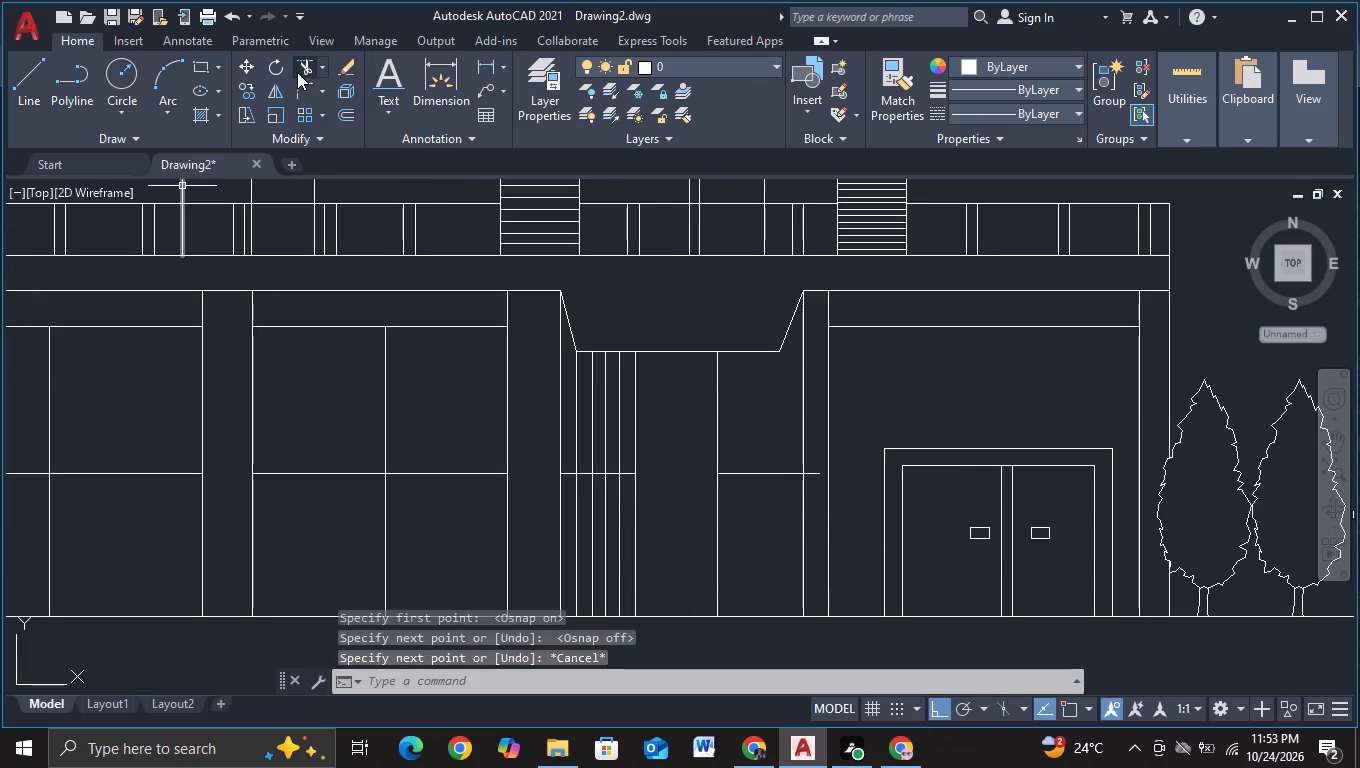
{"action": "left_click", "coordinate": [297, 72]}
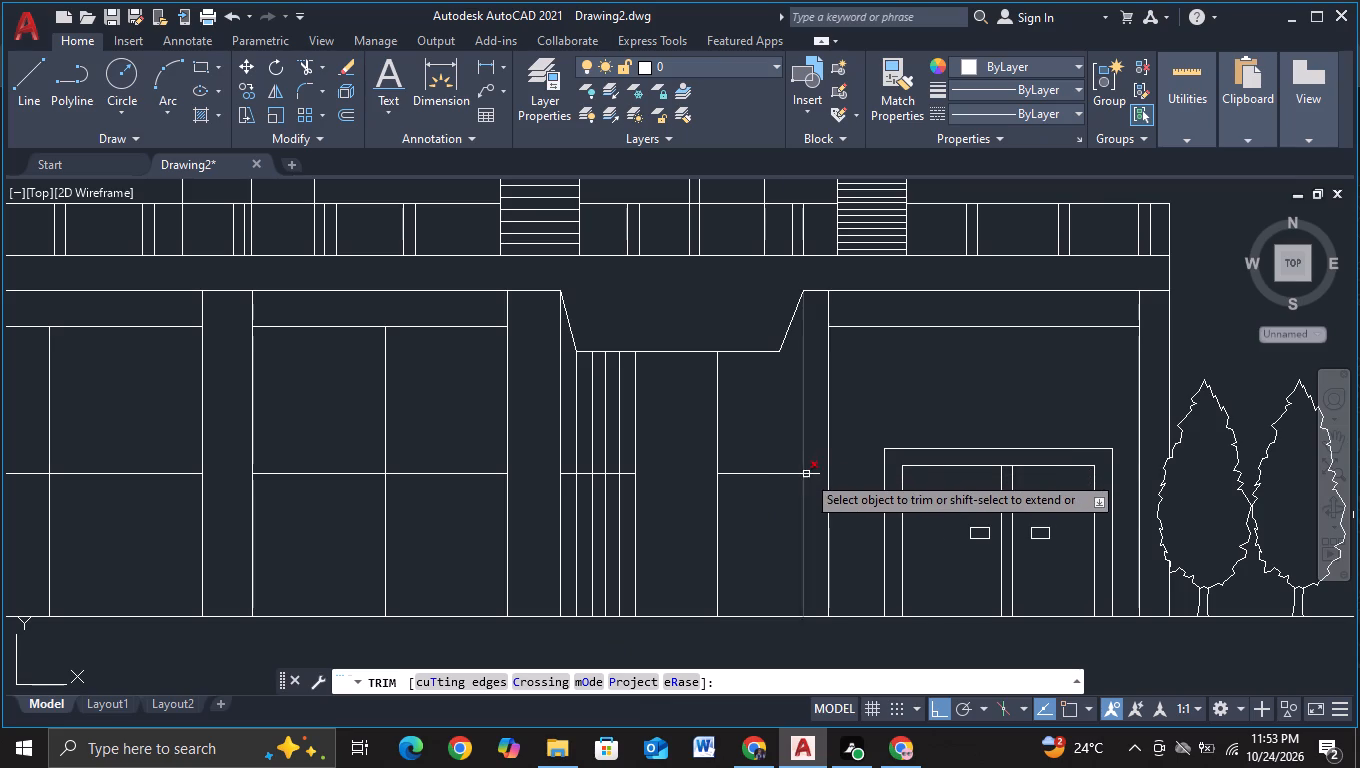
{"action": "left_click", "coordinate": [806, 474]}
{"action": "key", "text": "Escape"}
Copy the new horizontal line about 0.8 units down to form a double transom.
{"action": "left_click", "coordinate": [770, 475]}
{"action": "key", "text": "c"}
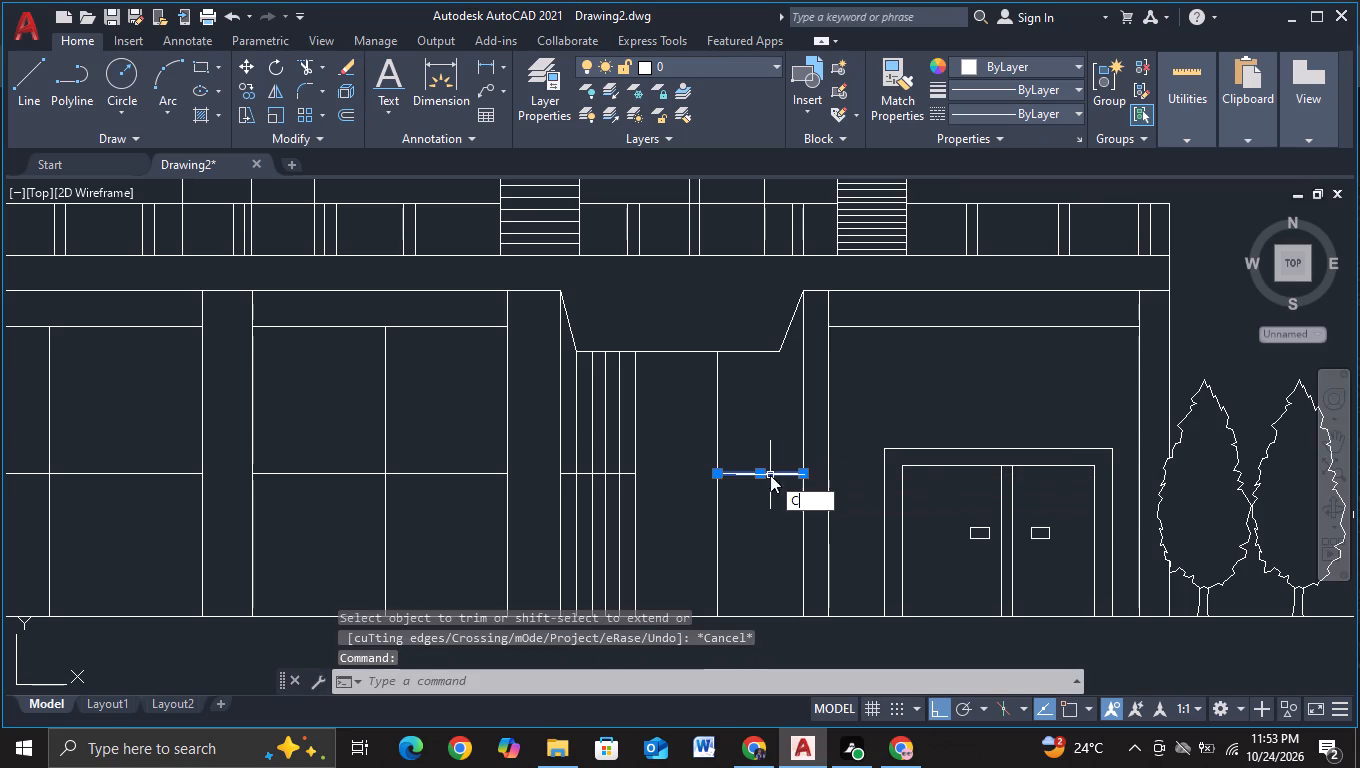
{"action": "left_click", "coordinate": [824, 545]}
{"action": "left_click", "coordinate": [780, 538]}
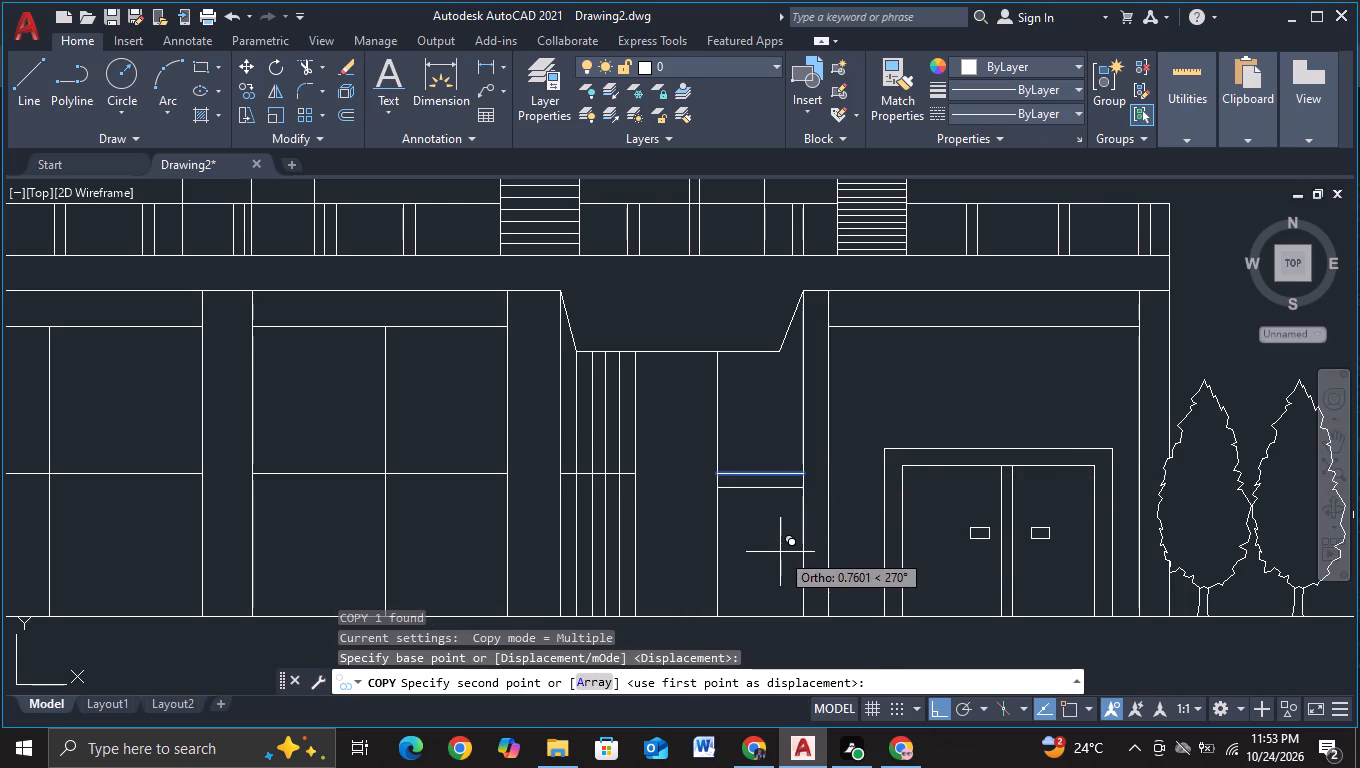
{"action": "left_click", "coordinate": [780, 552]}
{"action": "key", "text": "Escape"}
Review the ground floor and the whole elevation for remaining unfinished areas.
{"action": "scroll", "coordinate": [780, 552], "scroll_direction": "down", "scroll_amount": 2}
{"action": "middle_click_drag", "start_coordinate": [803, 601], "coordinate": [810, 531]}
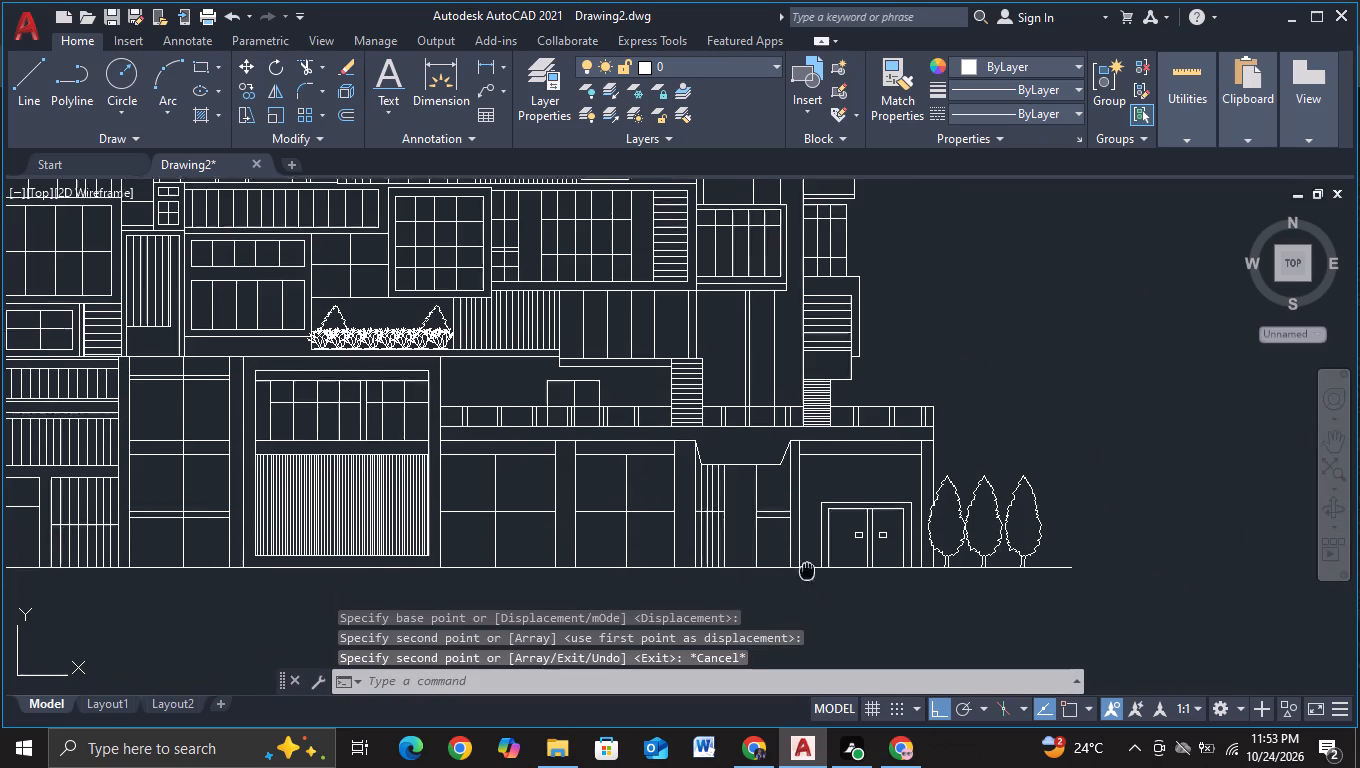
{"action": "middle_click_drag", "start_coordinate": [810, 531], "coordinate": [808, 468]}
{"action": "scroll", "coordinate": [808, 468], "scroll_direction": "down", "scroll_amount": 1}
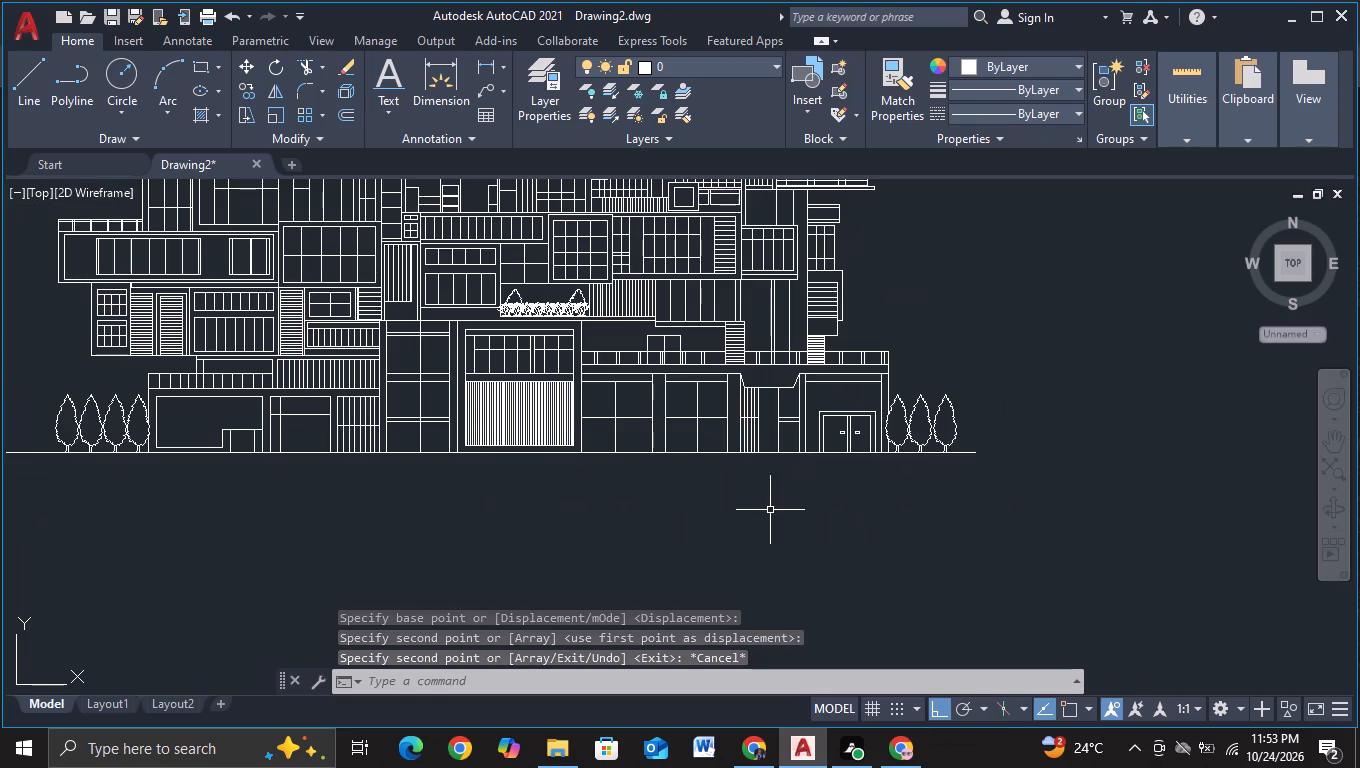
{"action": "middle_click_drag", "start_coordinate": [468, 508], "coordinate": [742, 529]}
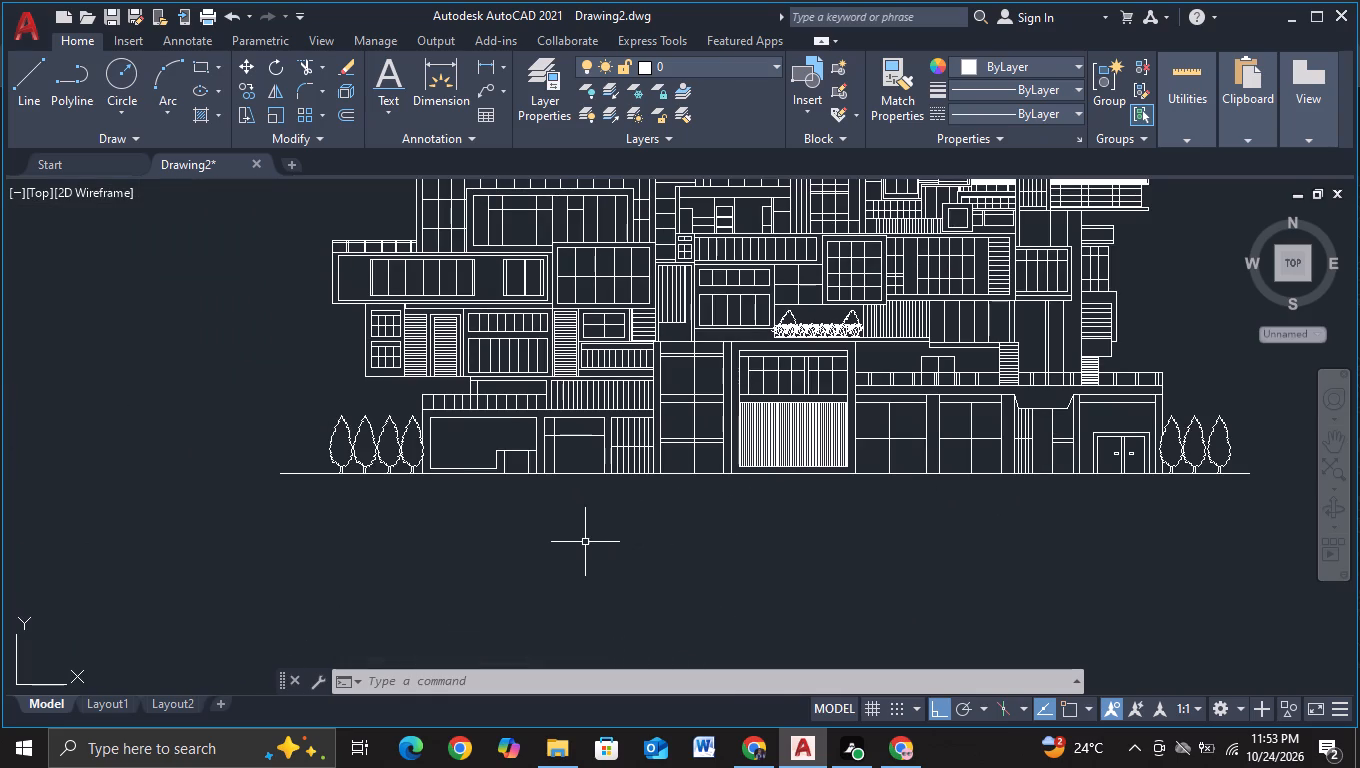
{"action": "scroll", "coordinate": [585, 542], "scroll_direction": "down", "scroll_amount": 1}
{"action": "middle_click_drag", "start_coordinate": [585, 542], "coordinate": [597, 562]}
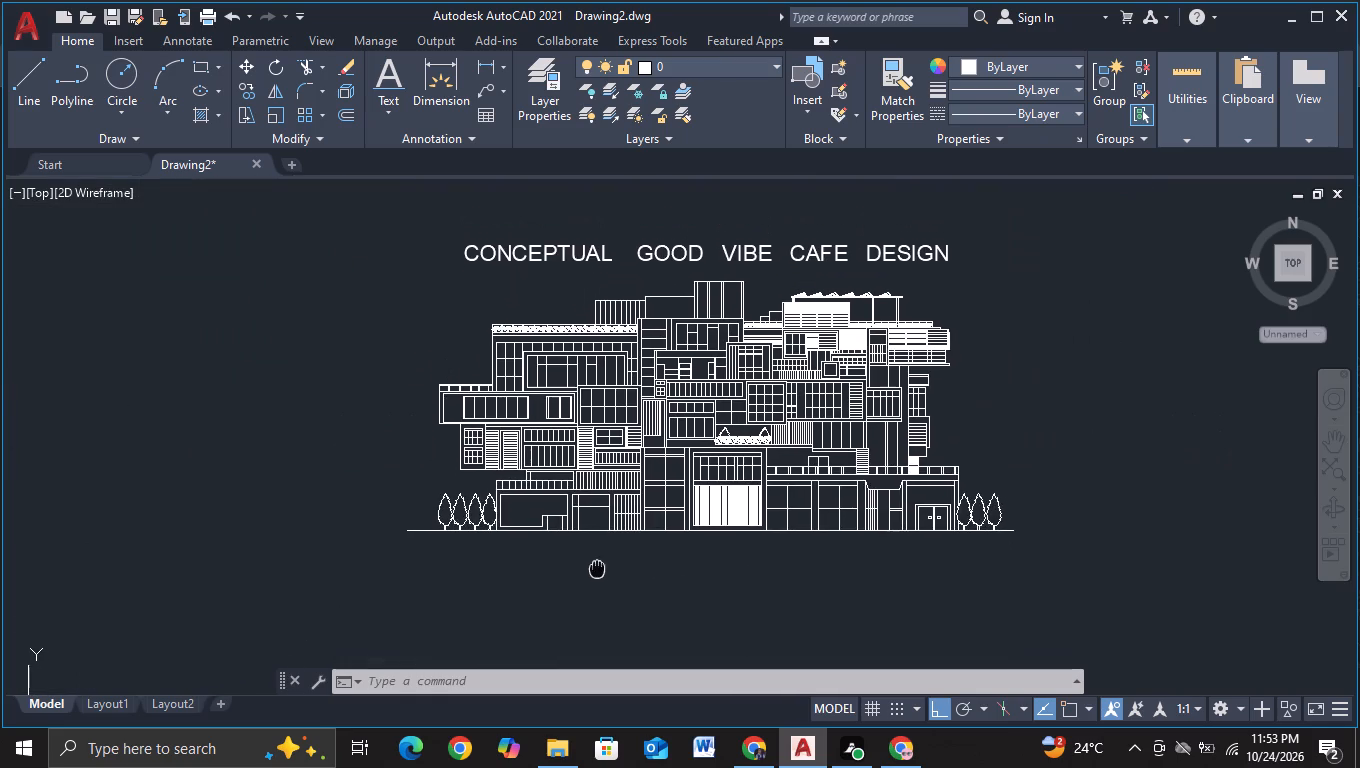
{"action": "middle_click_drag", "start_coordinate": [597, 562], "coordinate": [600, 551]}
Draw an L-shaped outline from the left ground-floor parapet's base corner, running left above the trees and up past the overhanging floor's underside.
{"action": "scroll", "coordinate": [483, 557], "scroll_direction": "up", "scroll_amount": 2}
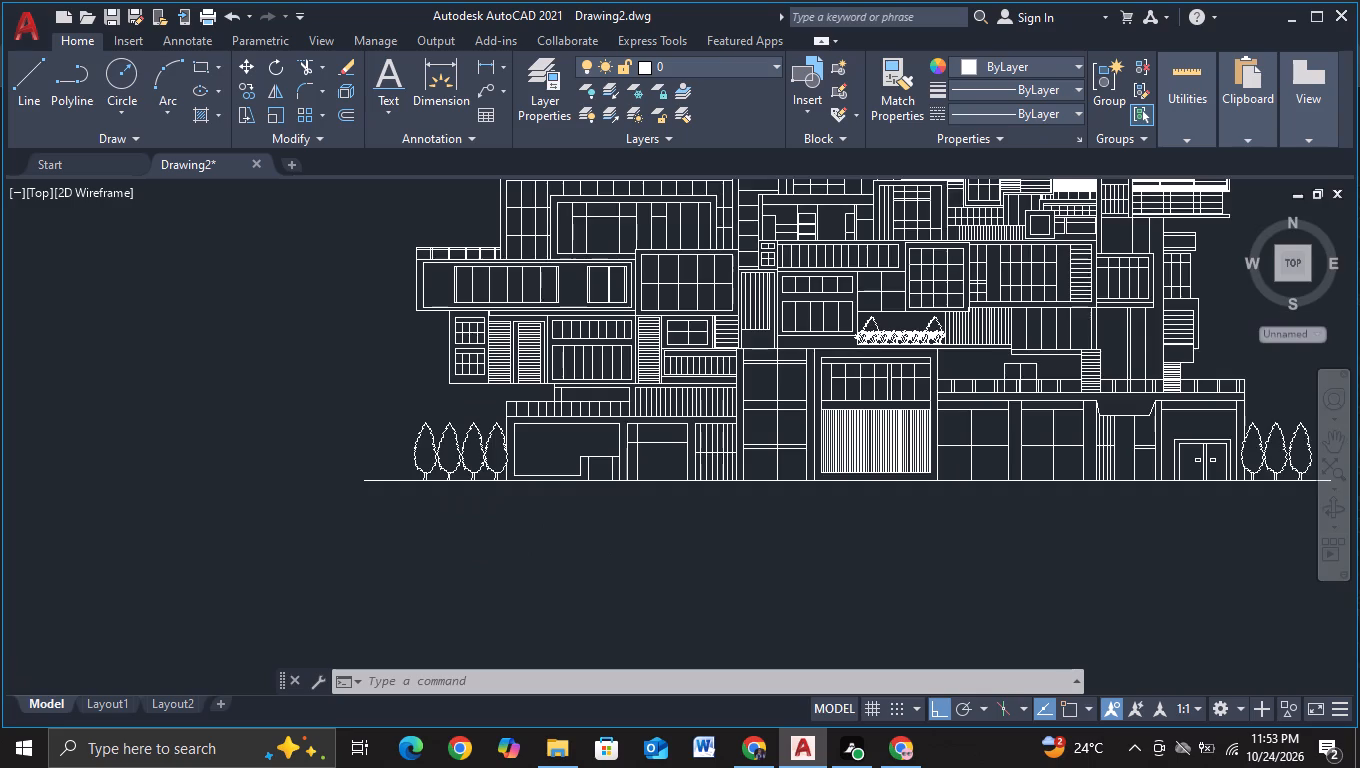
{"action": "middle_click_drag", "start_coordinate": [468, 555], "coordinate": [463, 598]}
{"action": "middle_click_drag", "start_coordinate": [350, 353], "coordinate": [342, 396]}
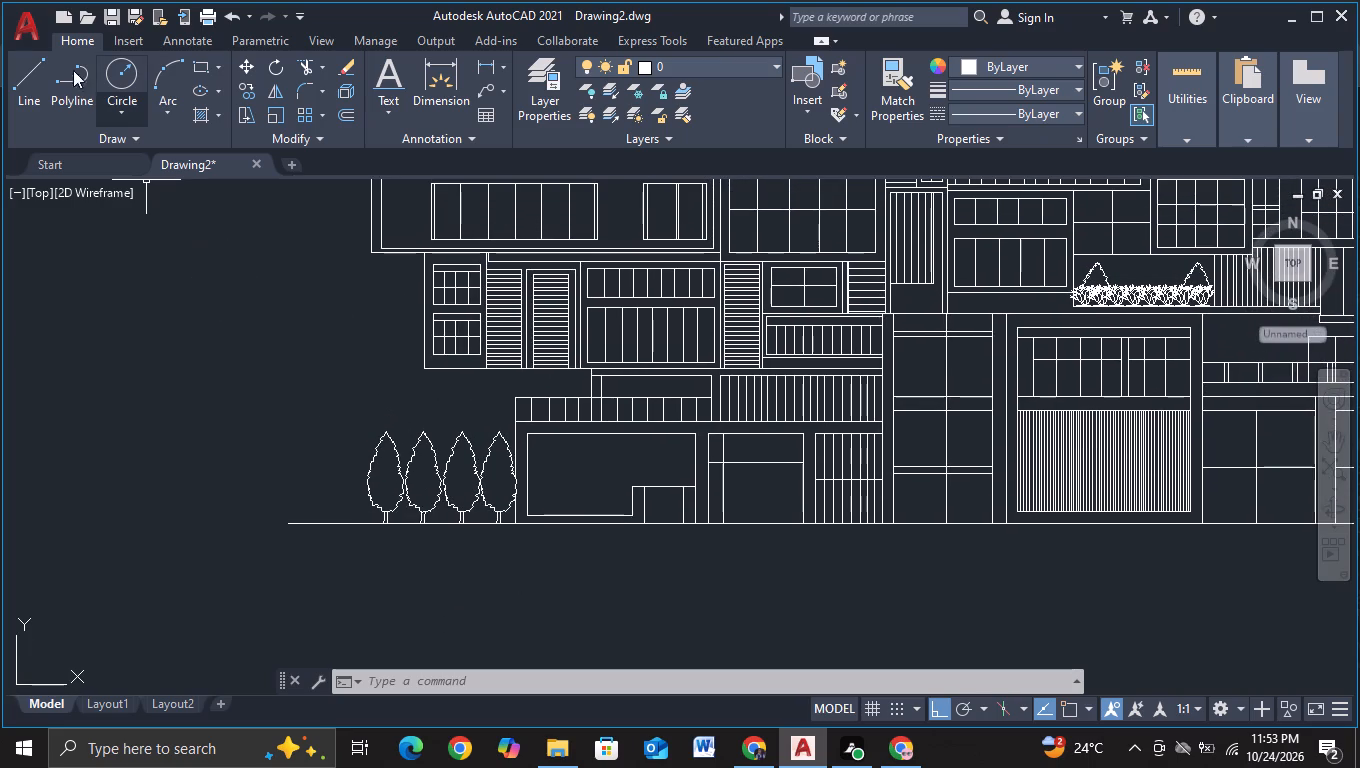
{"action": "left_click", "coordinate": [38, 88]}
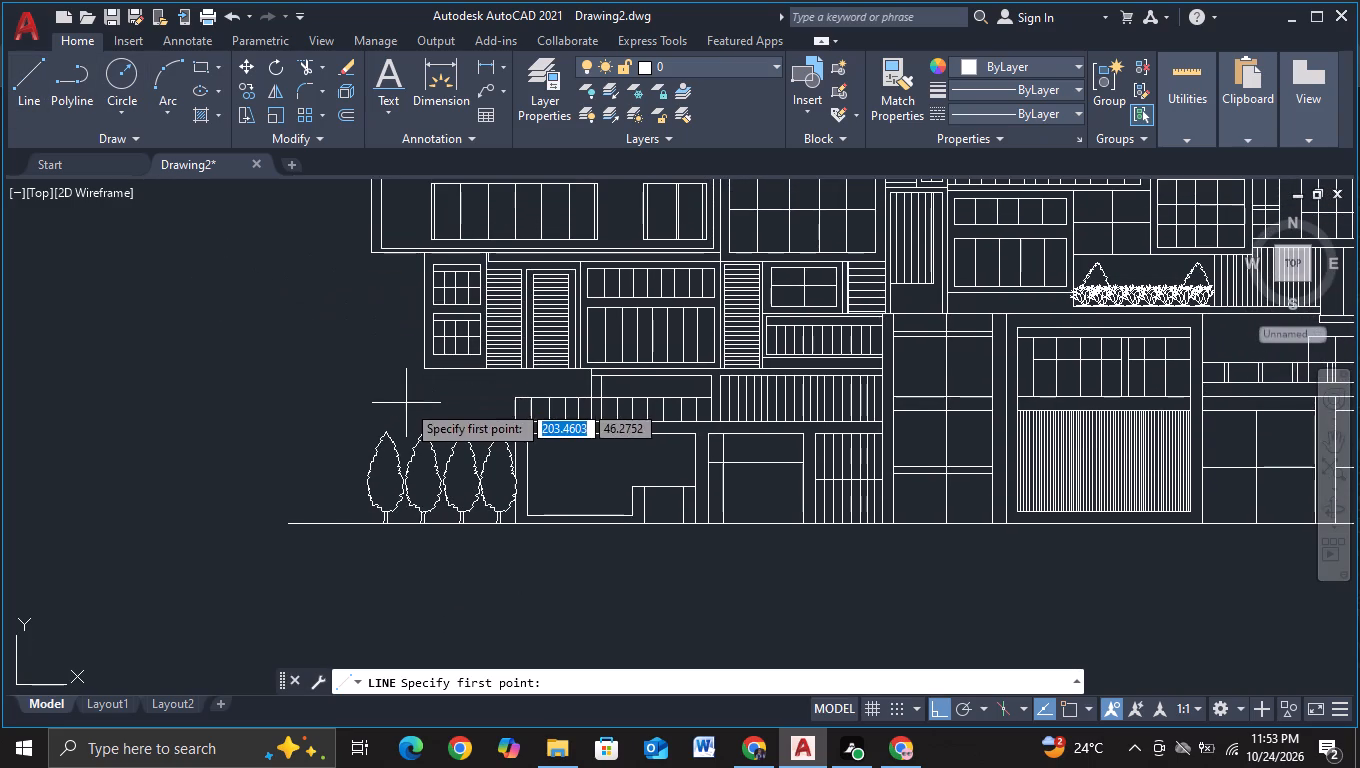
{"action": "middle_click_drag", "start_coordinate": [406, 403], "coordinate": [344, 320]}
{"action": "scroll", "coordinate": [360, 328], "scroll_direction": "up", "scroll_amount": 2}
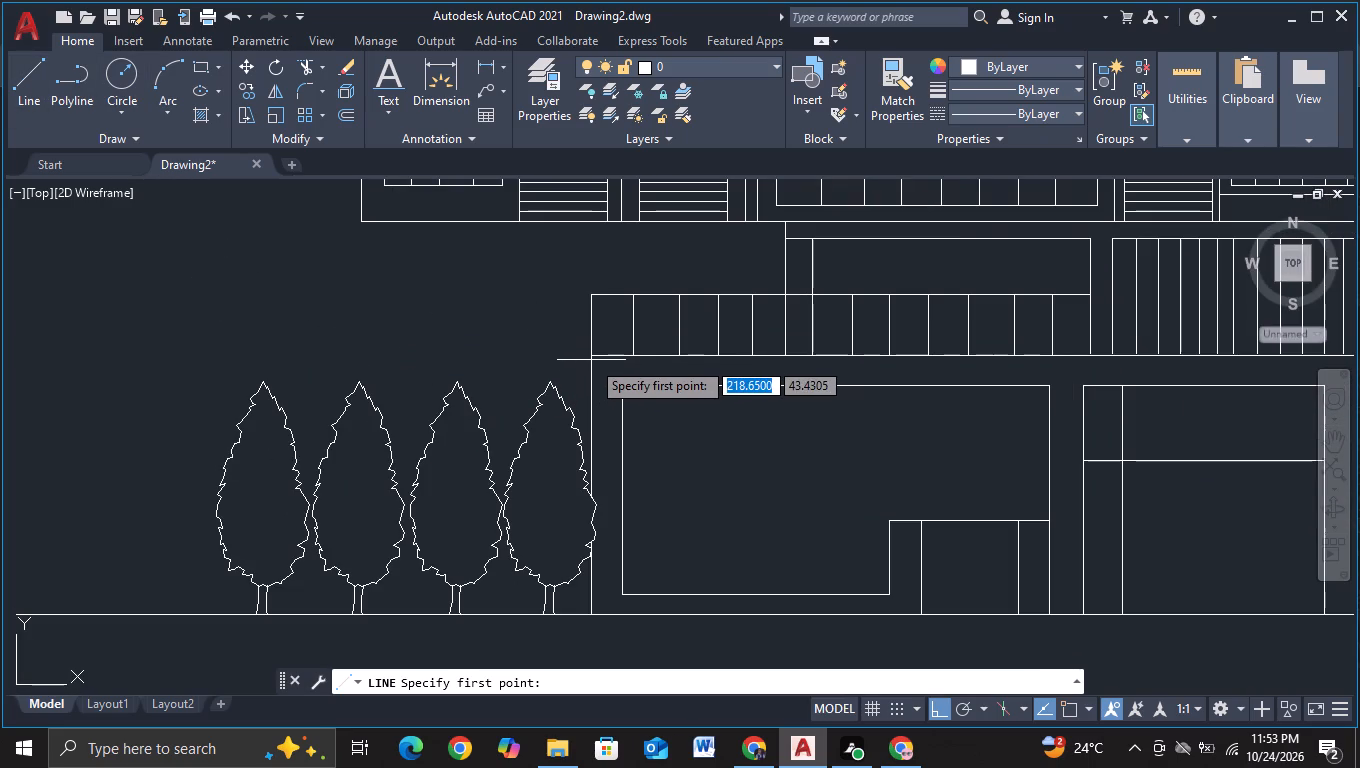
{"action": "key", "text": "F3"}
{"action": "left_click", "coordinate": [591, 360]}
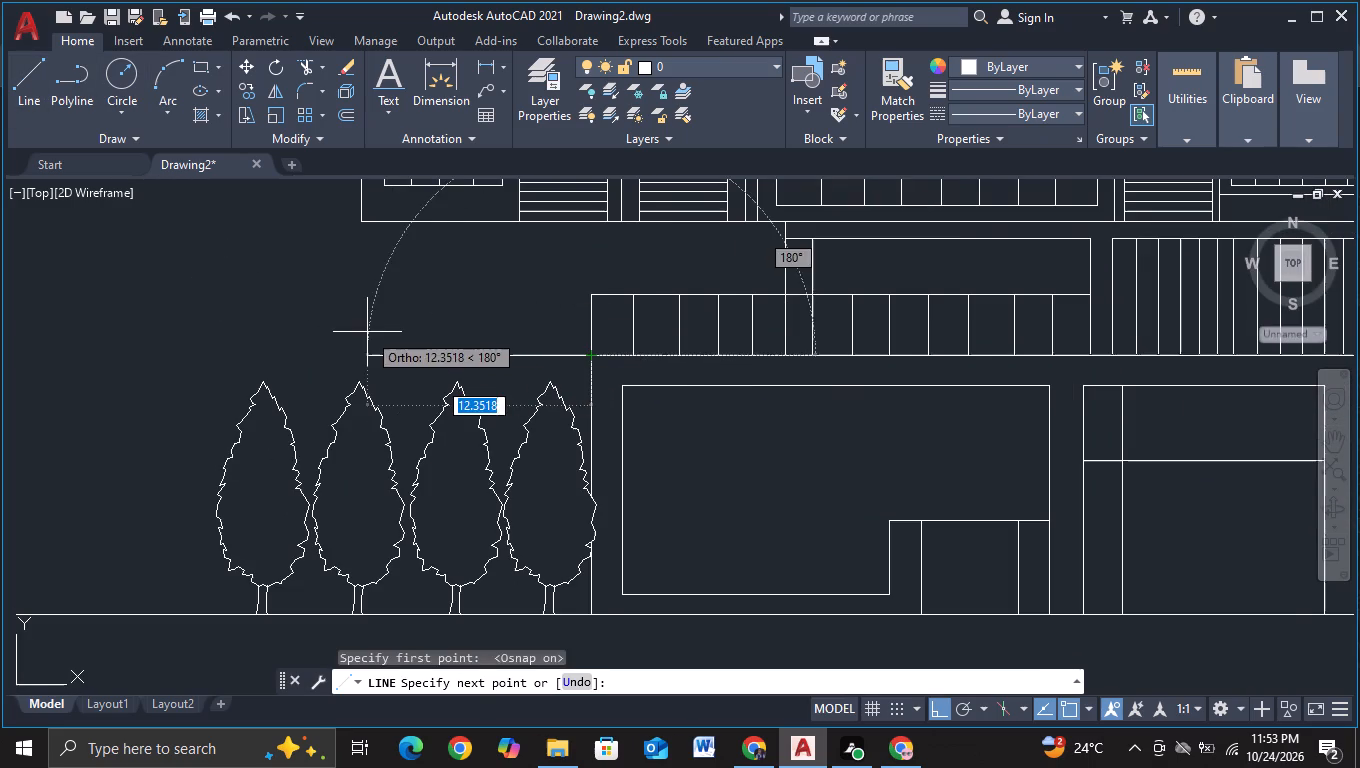
{"action": "left_click", "coordinate": [436, 339]}
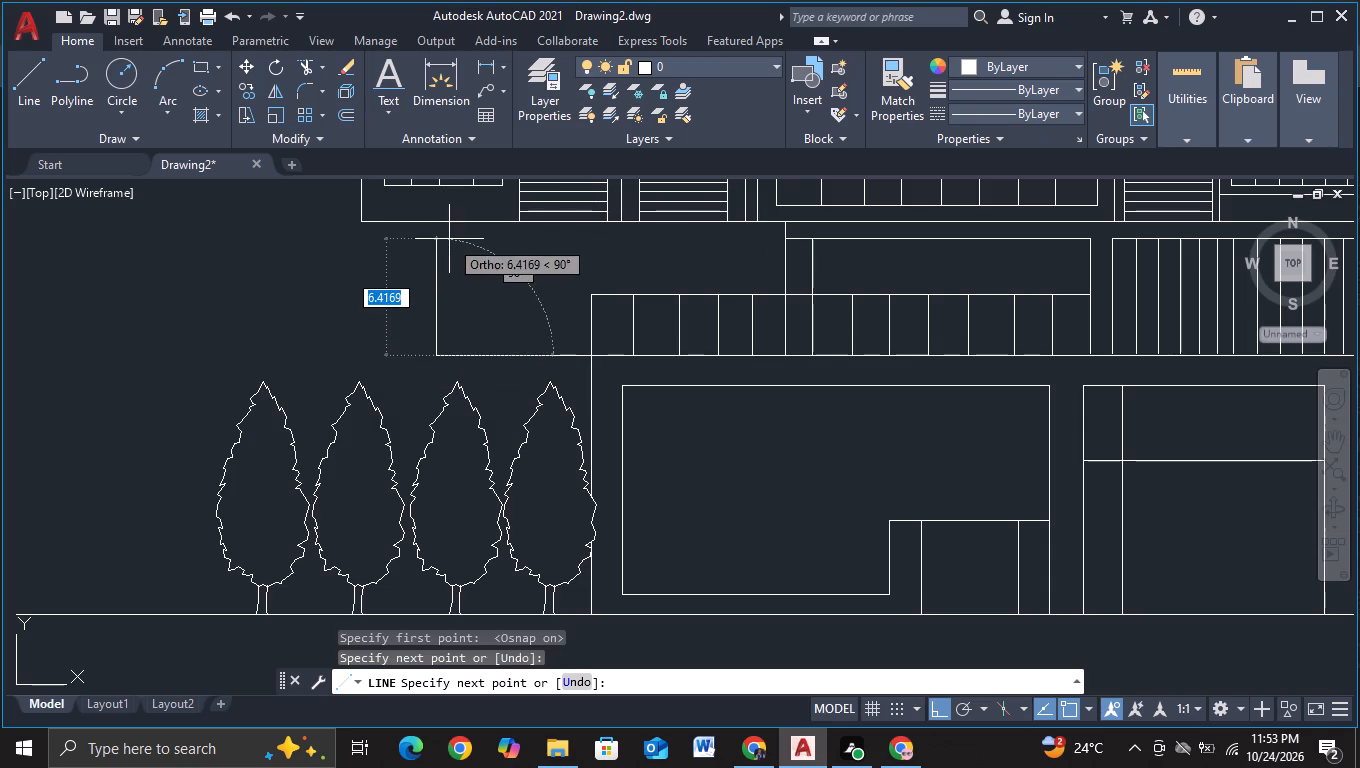
{"action": "scroll", "coordinate": [449, 216], "scroll_direction": "up", "scroll_amount": 2}
{"action": "key", "text": "F3"}
{"action": "left_click", "coordinate": [449, 216]}
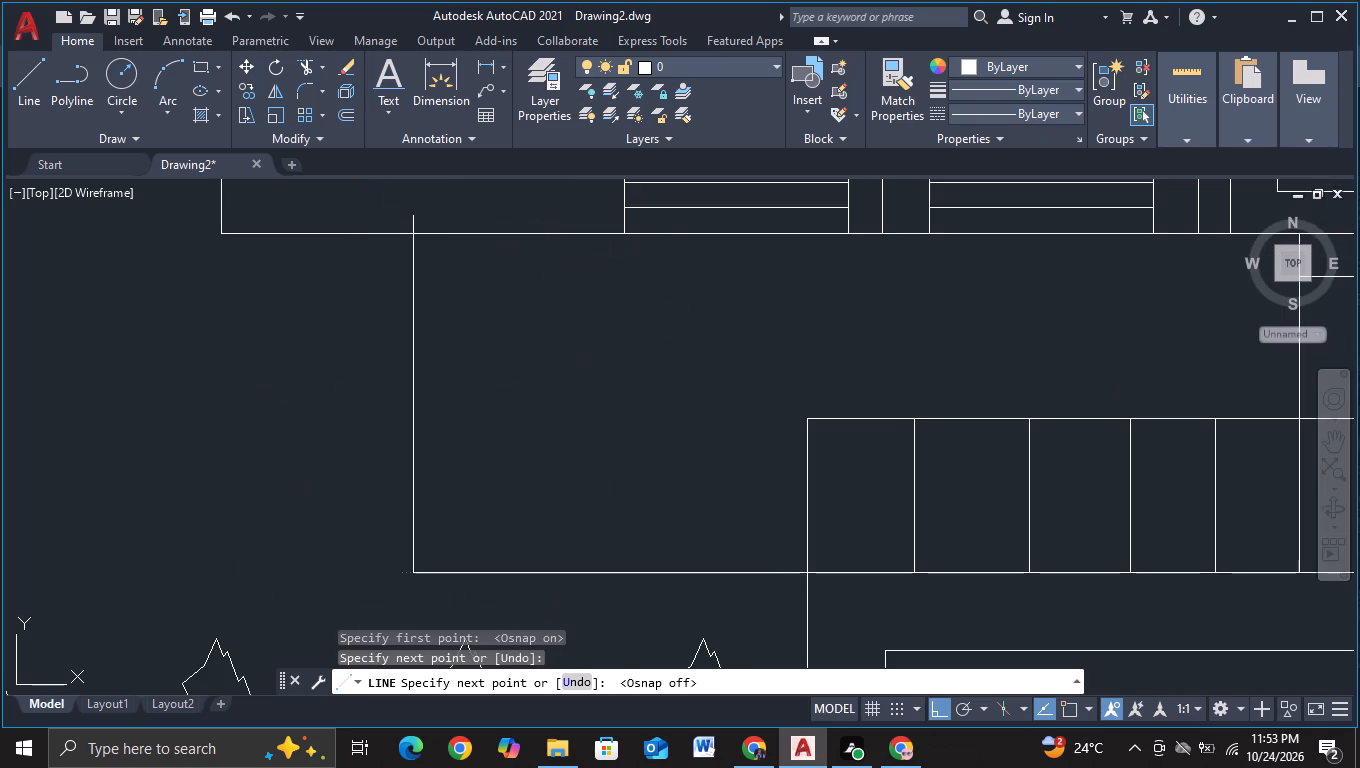
{"action": "key", "text": "Escape"}
Trim the outline's vertical end where it overshoots the underside of the overhanging floor.
{"action": "left_click", "coordinate": [30, 82]}
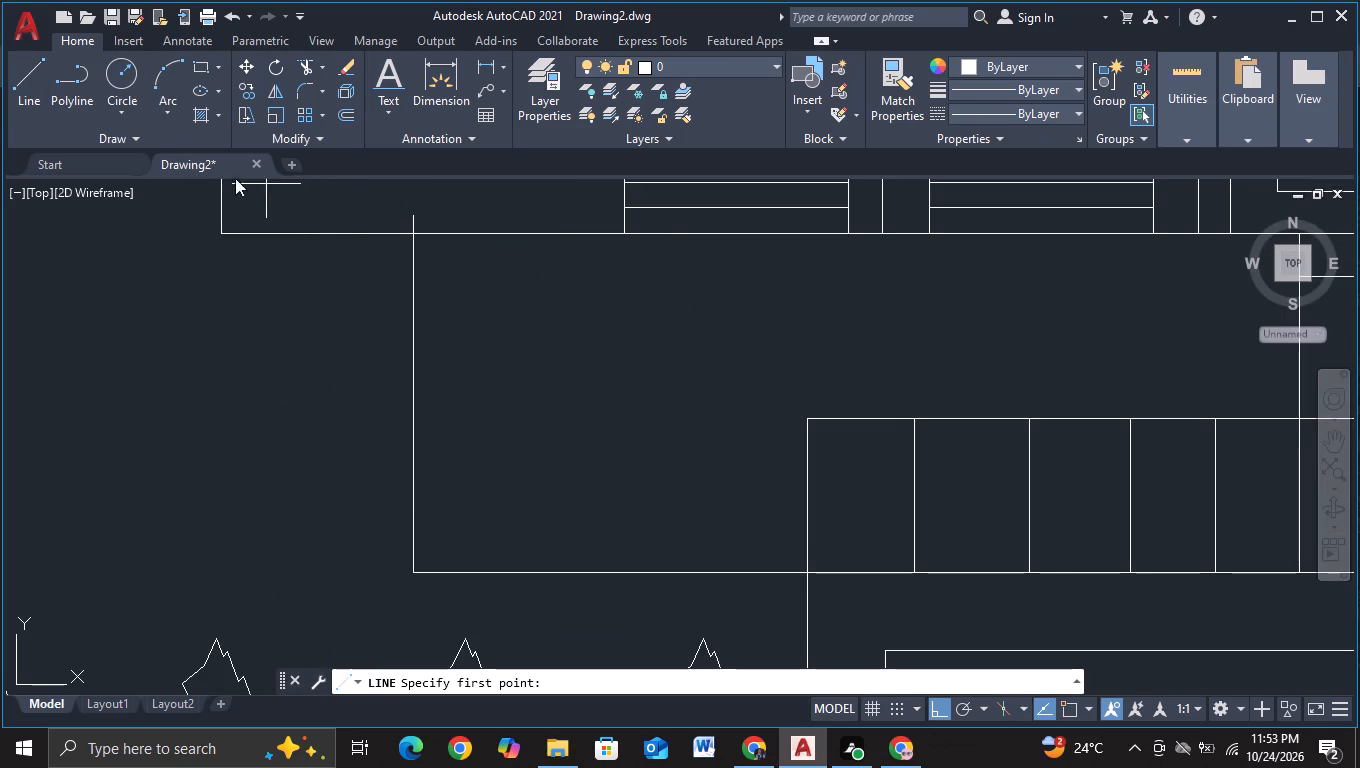
{"action": "left_click", "coordinate": [302, 63]}
{"action": "left_click", "coordinate": [413, 225]}
{"action": "key", "text": "Escape"}
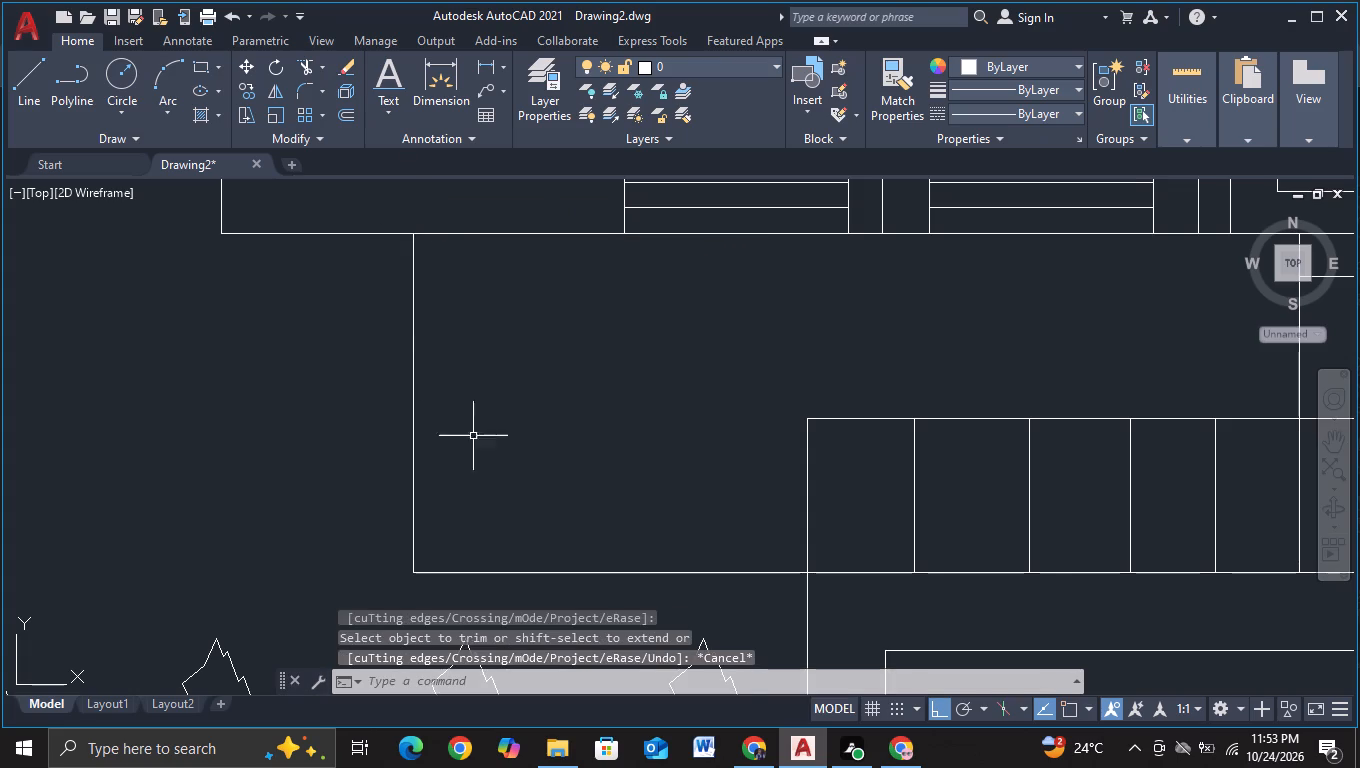
Draw a second vertical line just inside the outline's left edge and trim both ends to the floor's underside and the outline's base.
{"action": "middle_click_drag", "start_coordinate": [475, 438], "coordinate": [447, 356]}
{"action": "scroll", "coordinate": [447, 356], "scroll_direction": "down", "scroll_amount": 1}
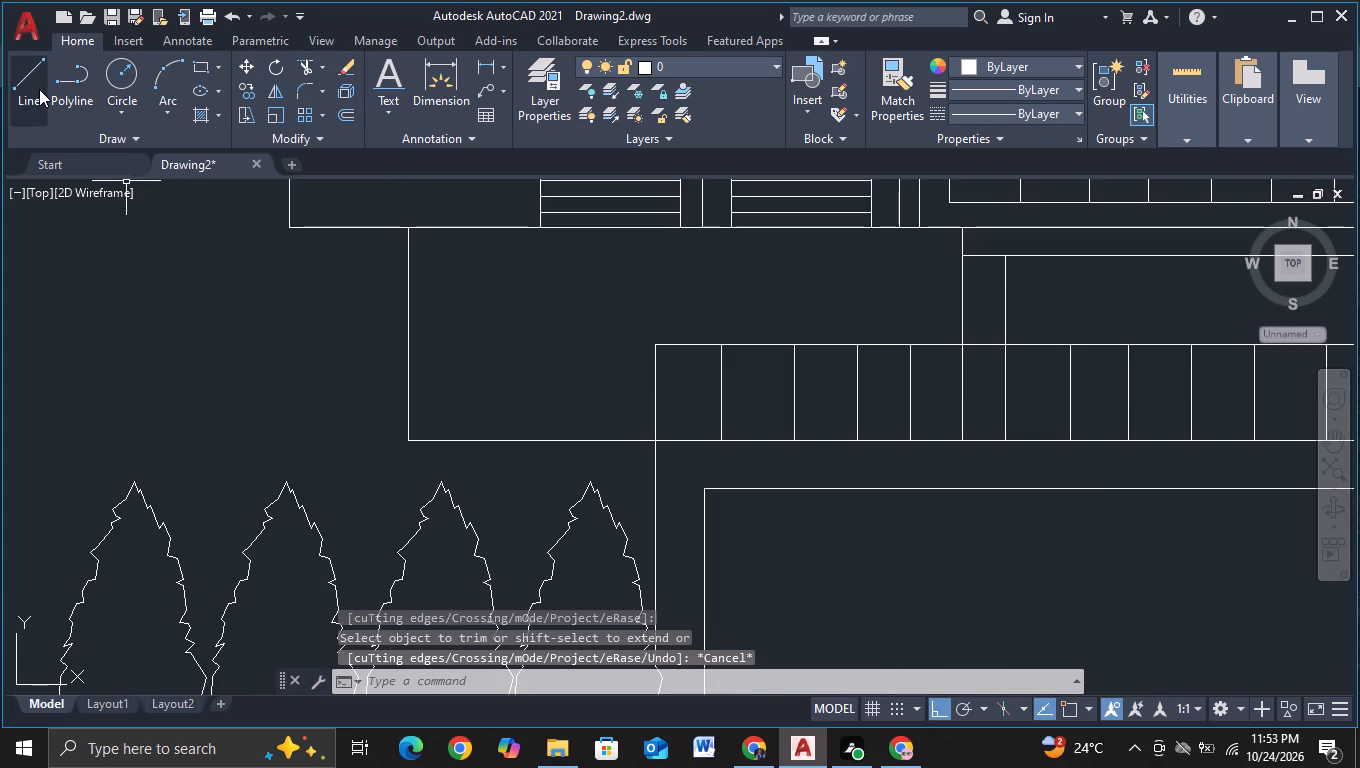
{"action": "left_click", "coordinate": [39, 89]}
{"action": "left_click", "coordinate": [454, 222]}
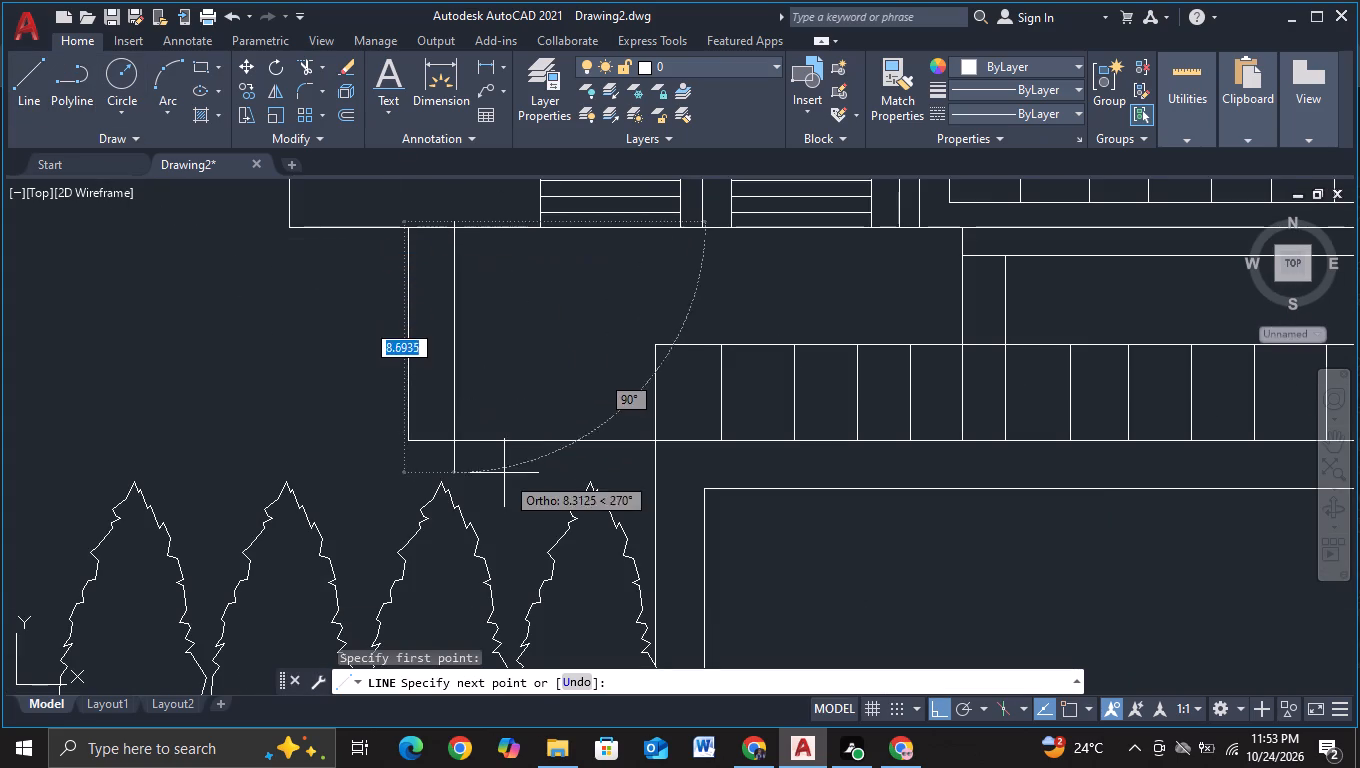
{"action": "left_click", "coordinate": [505, 476]}
{"action": "key", "text": "Escape"}
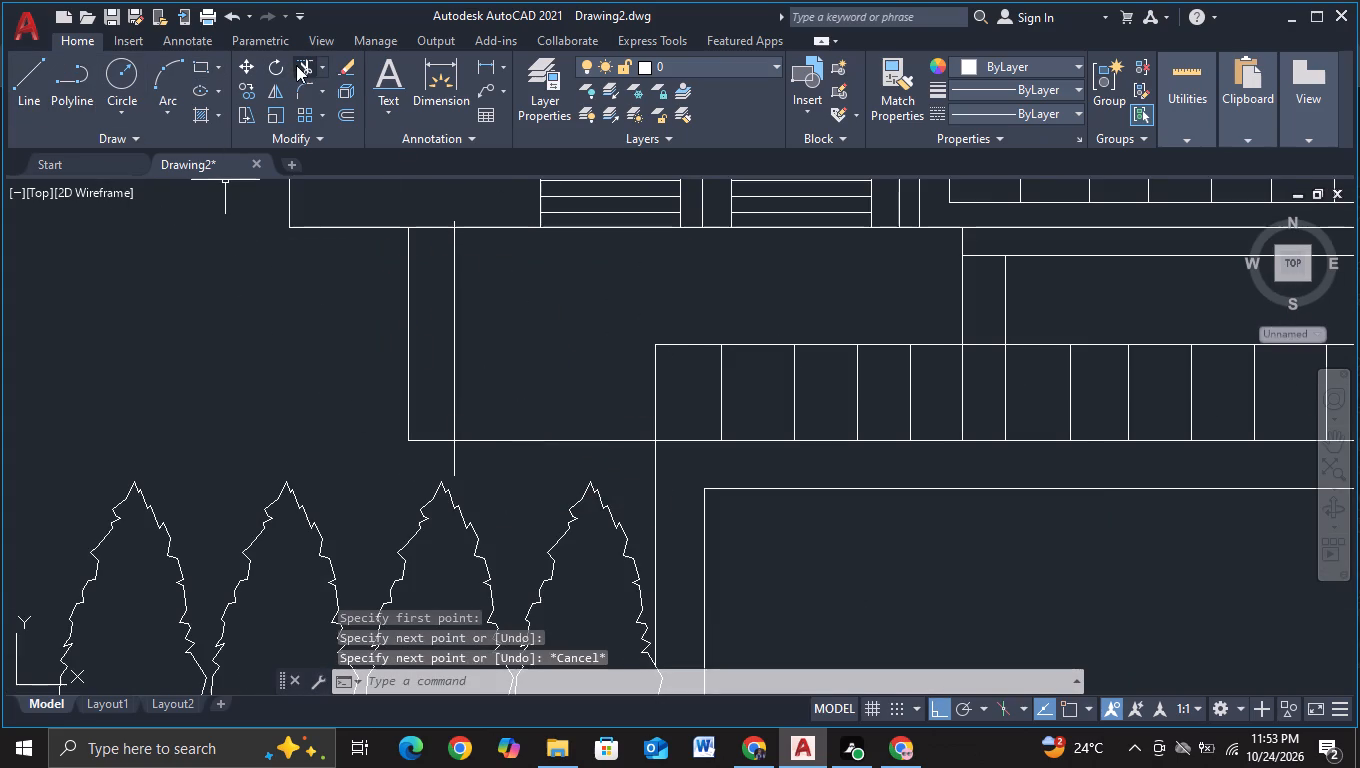
{"action": "left_click", "coordinate": [297, 64]}
{"action": "left_click", "coordinate": [444, 455]}
{"action": "left_click", "coordinate": [490, 458]}
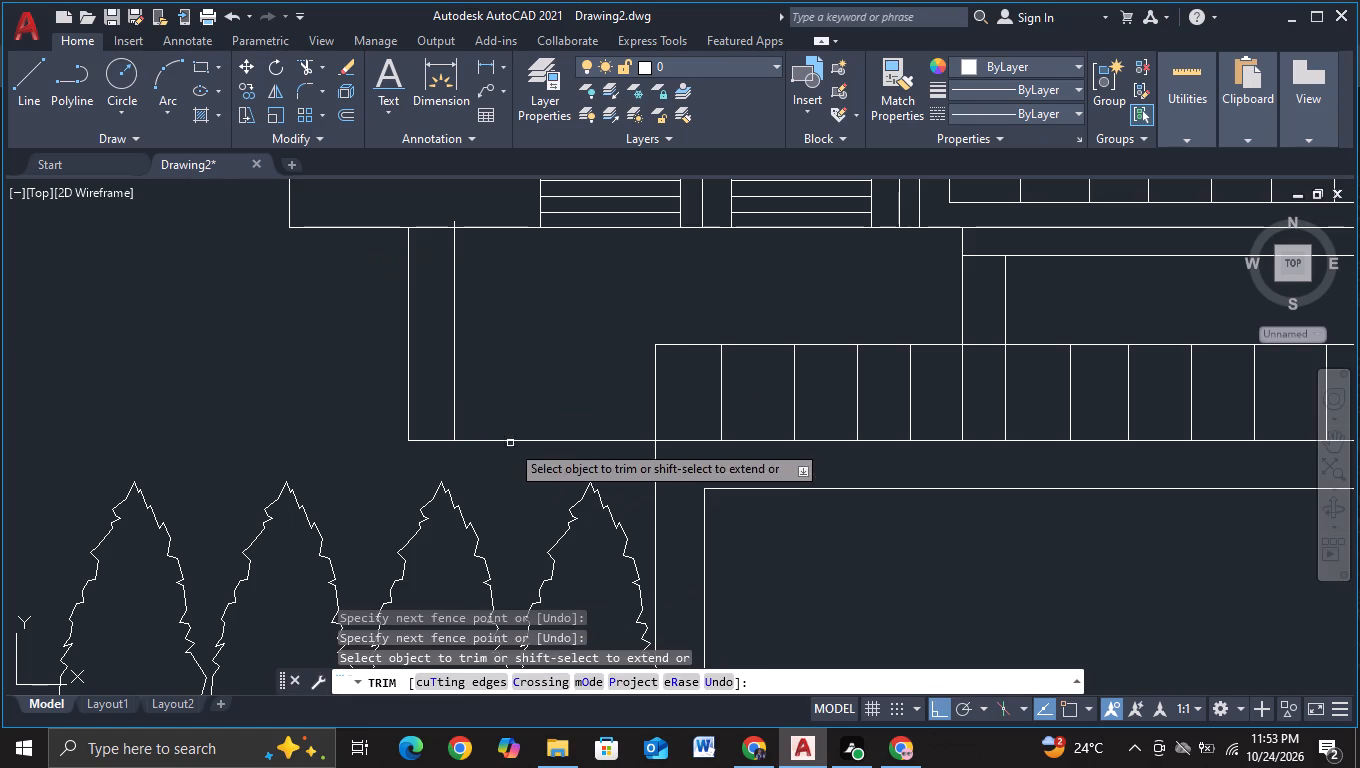
{"action": "left_click", "coordinate": [455, 225]}
{"action": "key", "text": "Escape"}
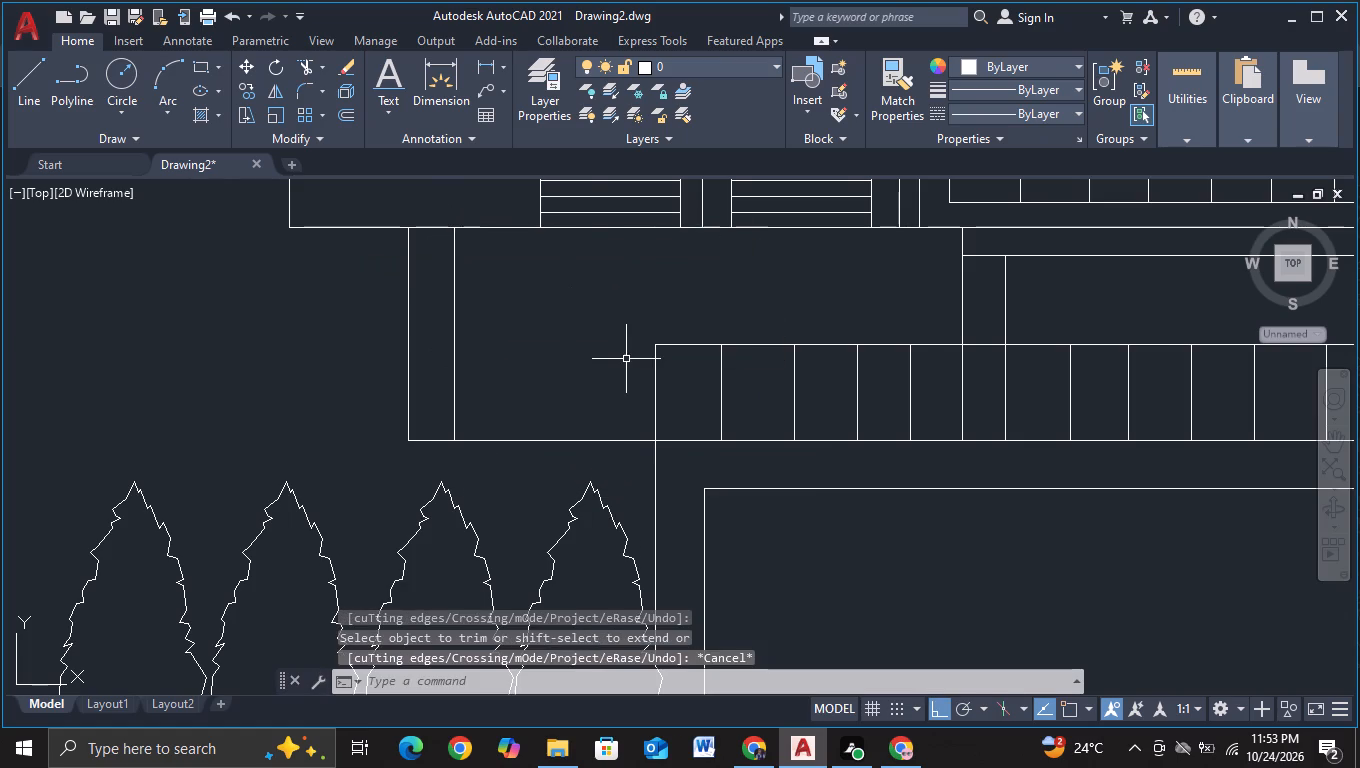
Copy the upper-level railing's left end post twice to the left, the farther copy about 4.27 units away.
{"action": "middle_click_drag", "start_coordinate": [626, 359], "coordinate": [508, 368]}
{"action": "key", "text": "Escape"}
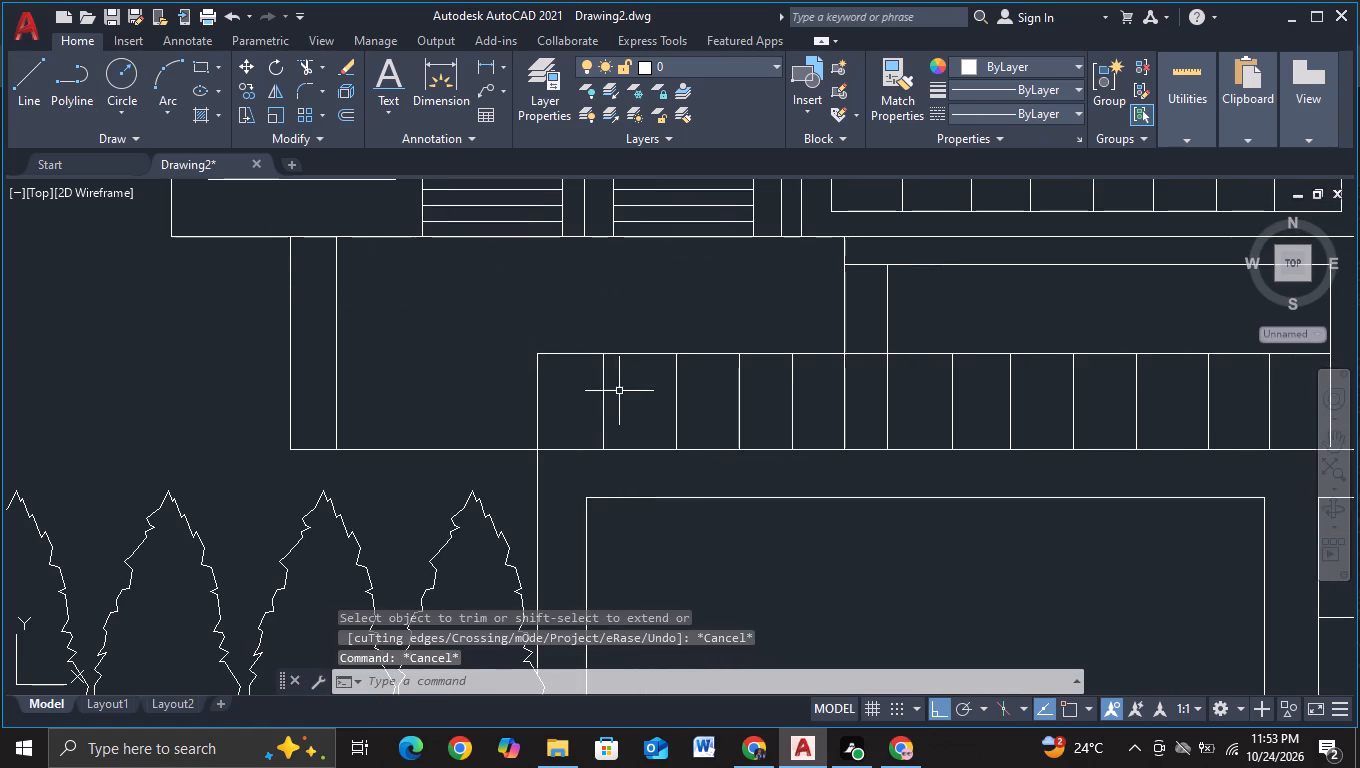
{"action": "left_click", "coordinate": [559, 396]}
{"action": "left_click", "coordinate": [512, 397]}
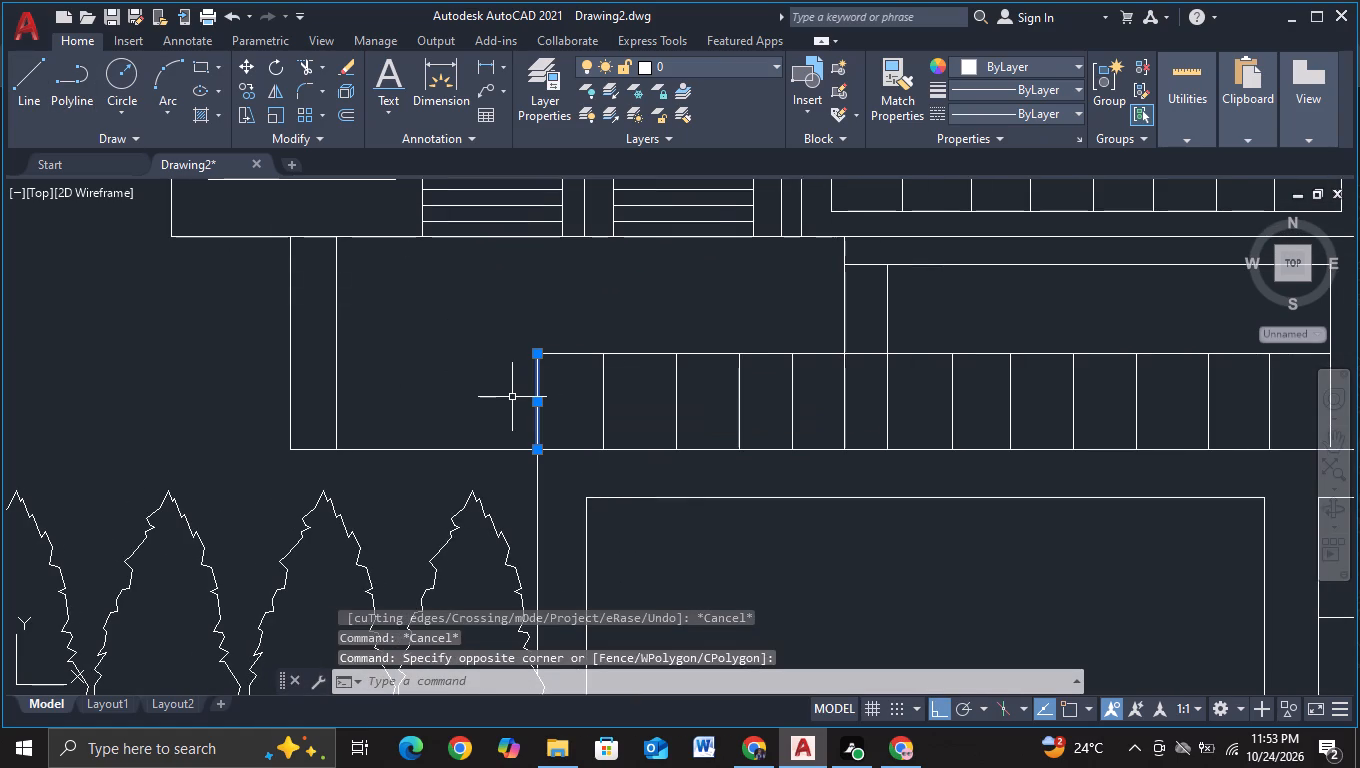
{"action": "key", "text": "c"}
{"action": "left_click", "coordinate": [608, 465]}
{"action": "left_click", "coordinate": [559, 468]}
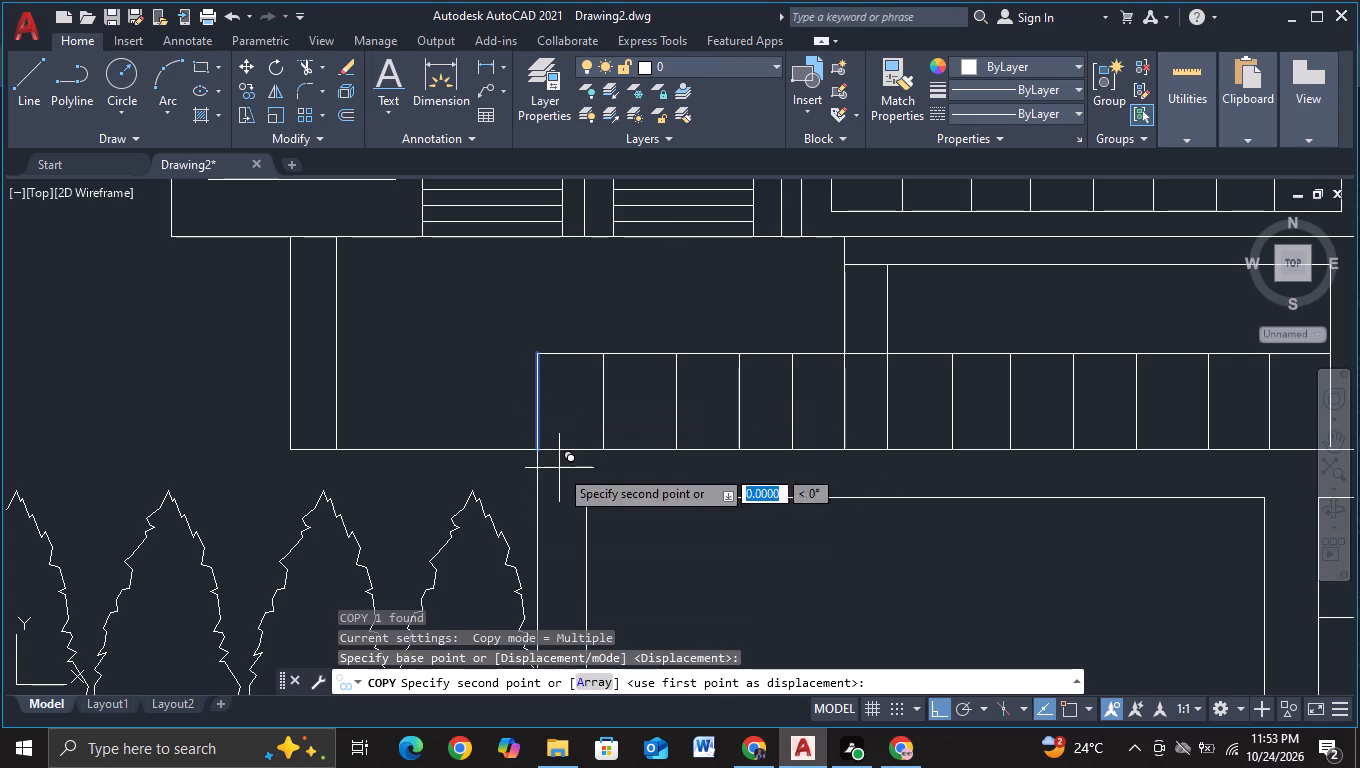
{"action": "left_click", "coordinate": [495, 472]}
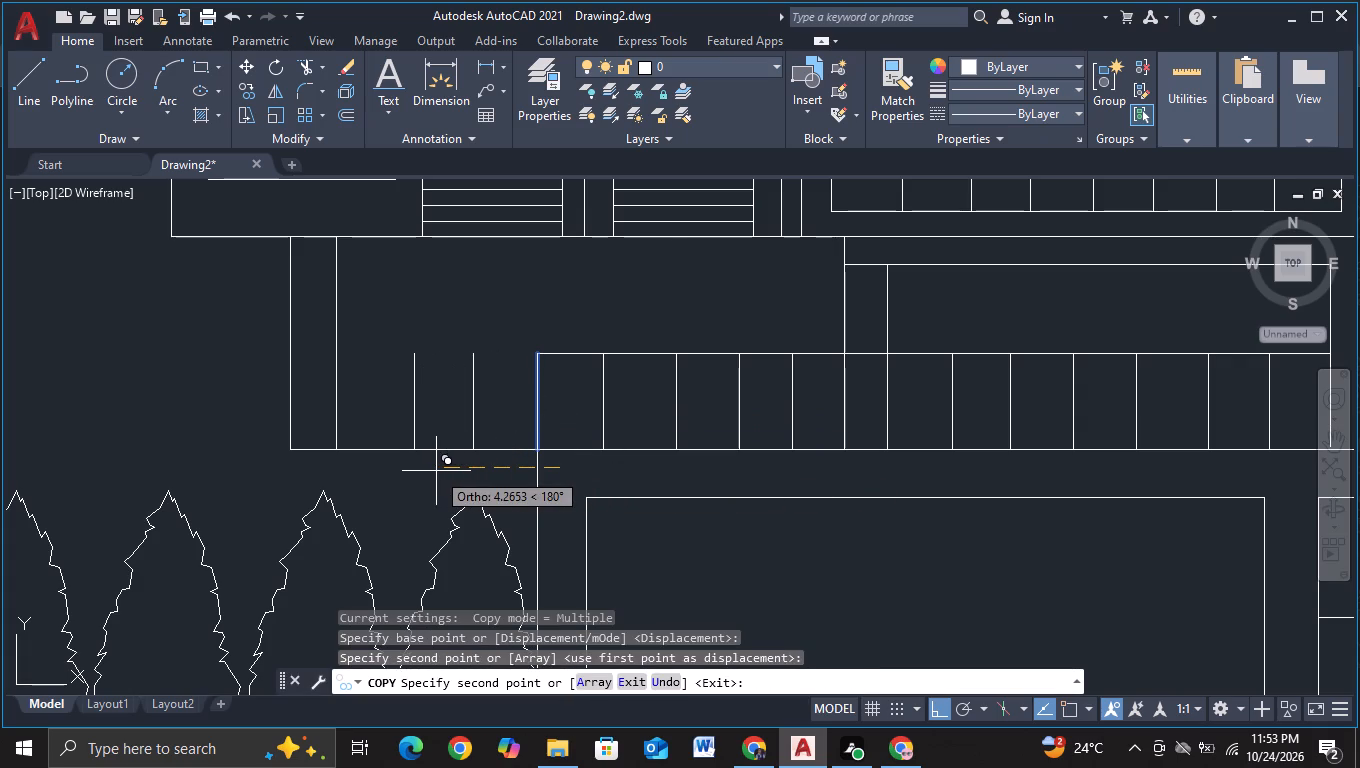
{"action": "left_click", "coordinate": [436, 471]}
{"action": "key", "text": "Escape"}
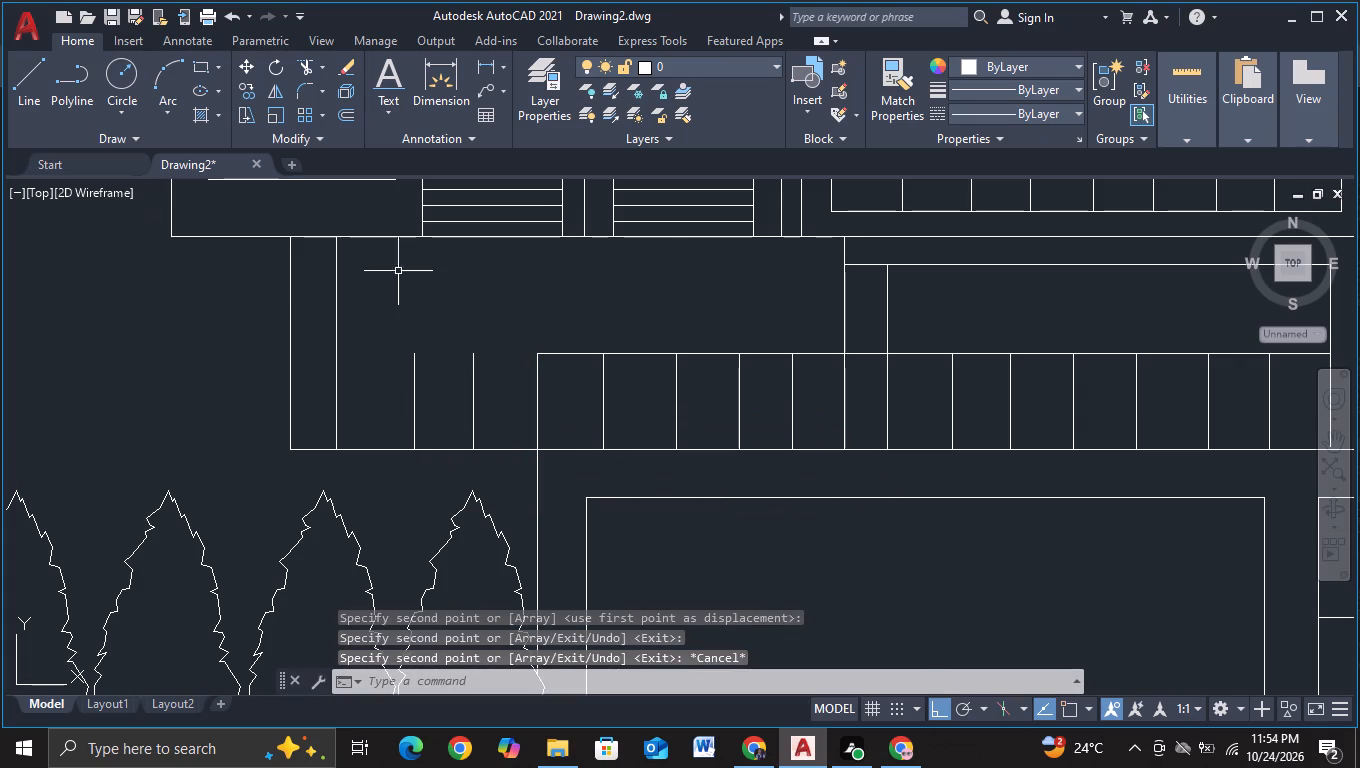
Draw the top rail, about 4.27 units long, from the farthest copied post to the existing railing's top corner.
{"action": "left_click", "coordinate": [32, 87]}
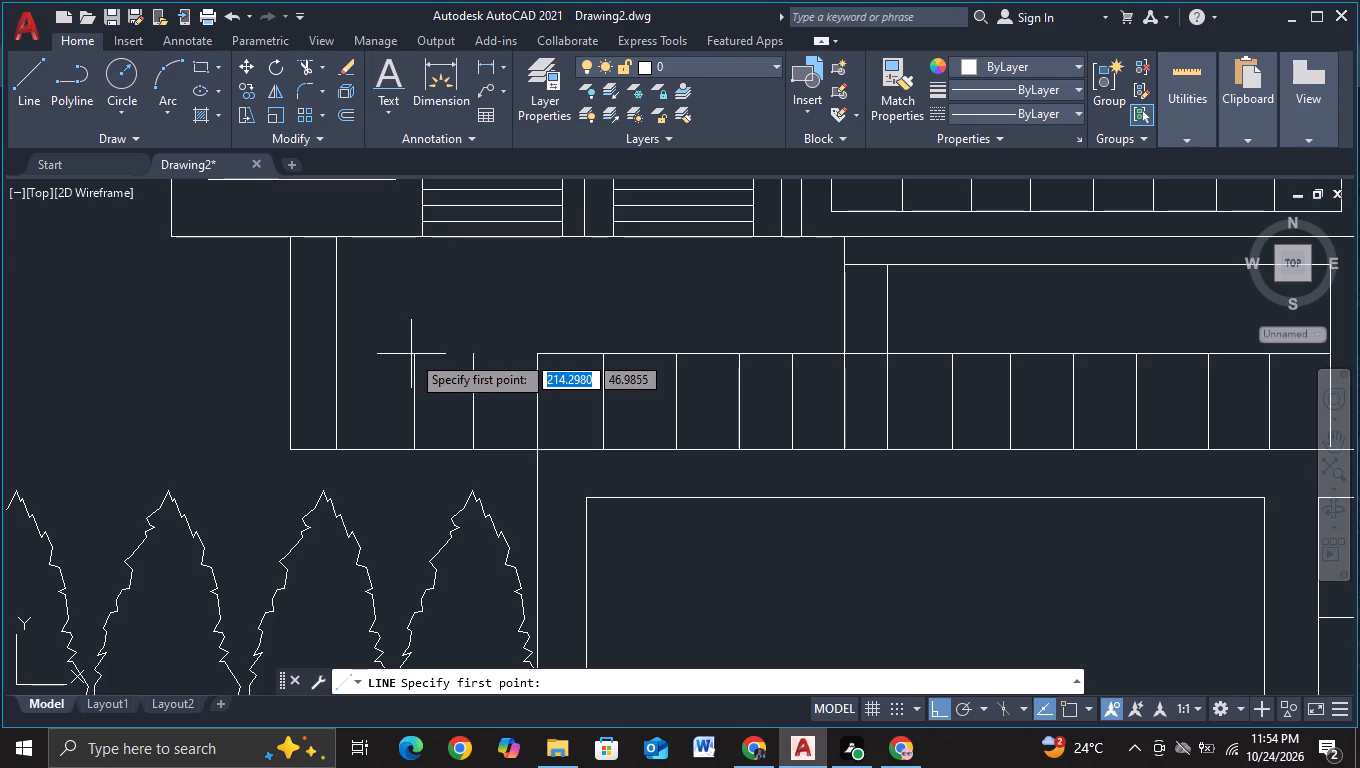
{"action": "key", "text": "F3"}
{"action": "left_click", "coordinate": [411, 354]}
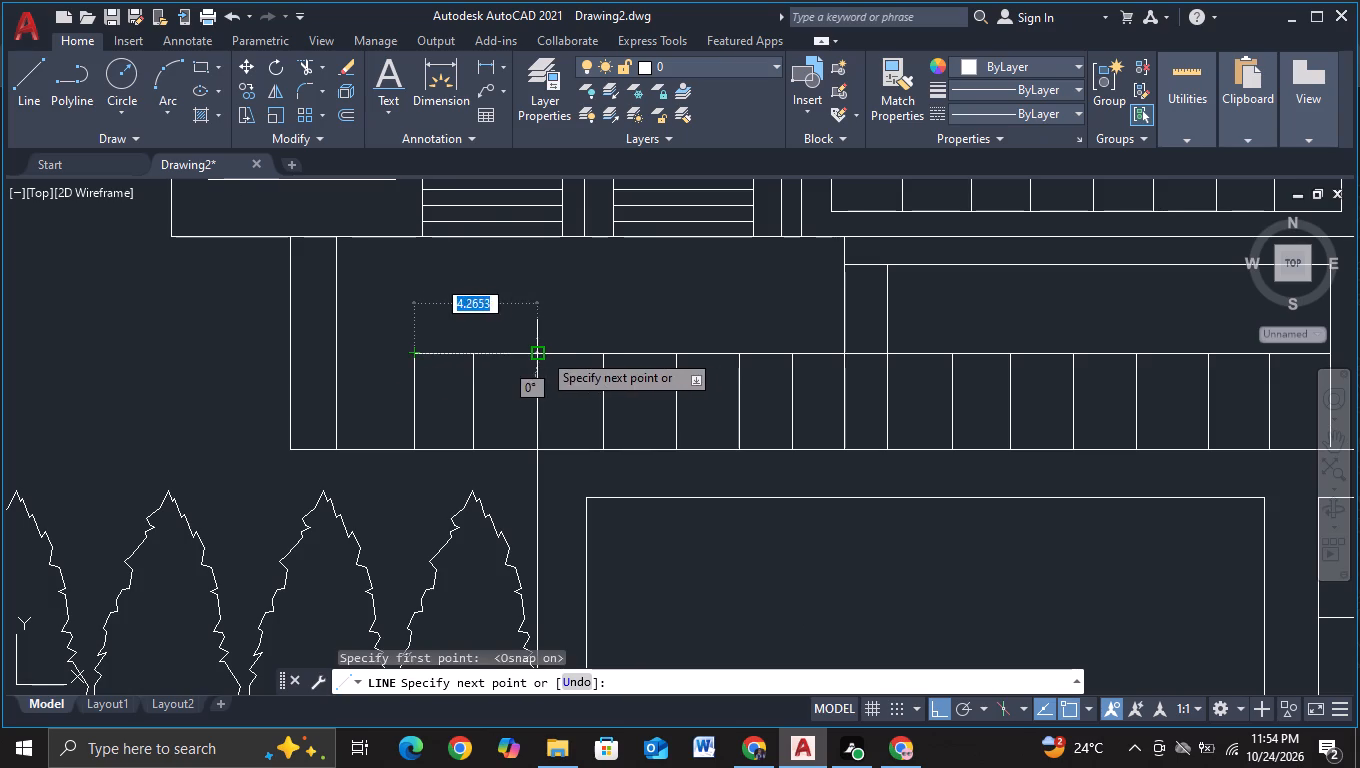
{"action": "left_click", "coordinate": [542, 352]}
{"action": "key", "text": "Escape"}
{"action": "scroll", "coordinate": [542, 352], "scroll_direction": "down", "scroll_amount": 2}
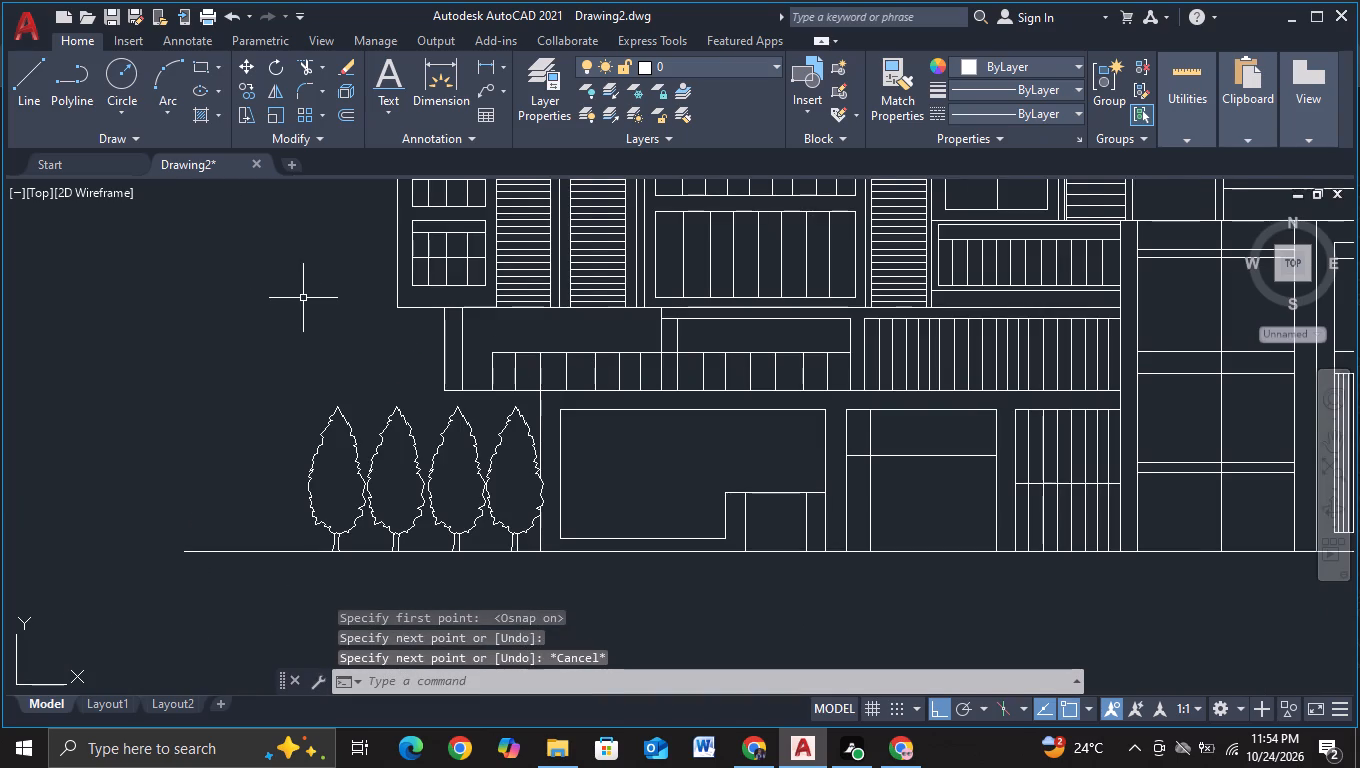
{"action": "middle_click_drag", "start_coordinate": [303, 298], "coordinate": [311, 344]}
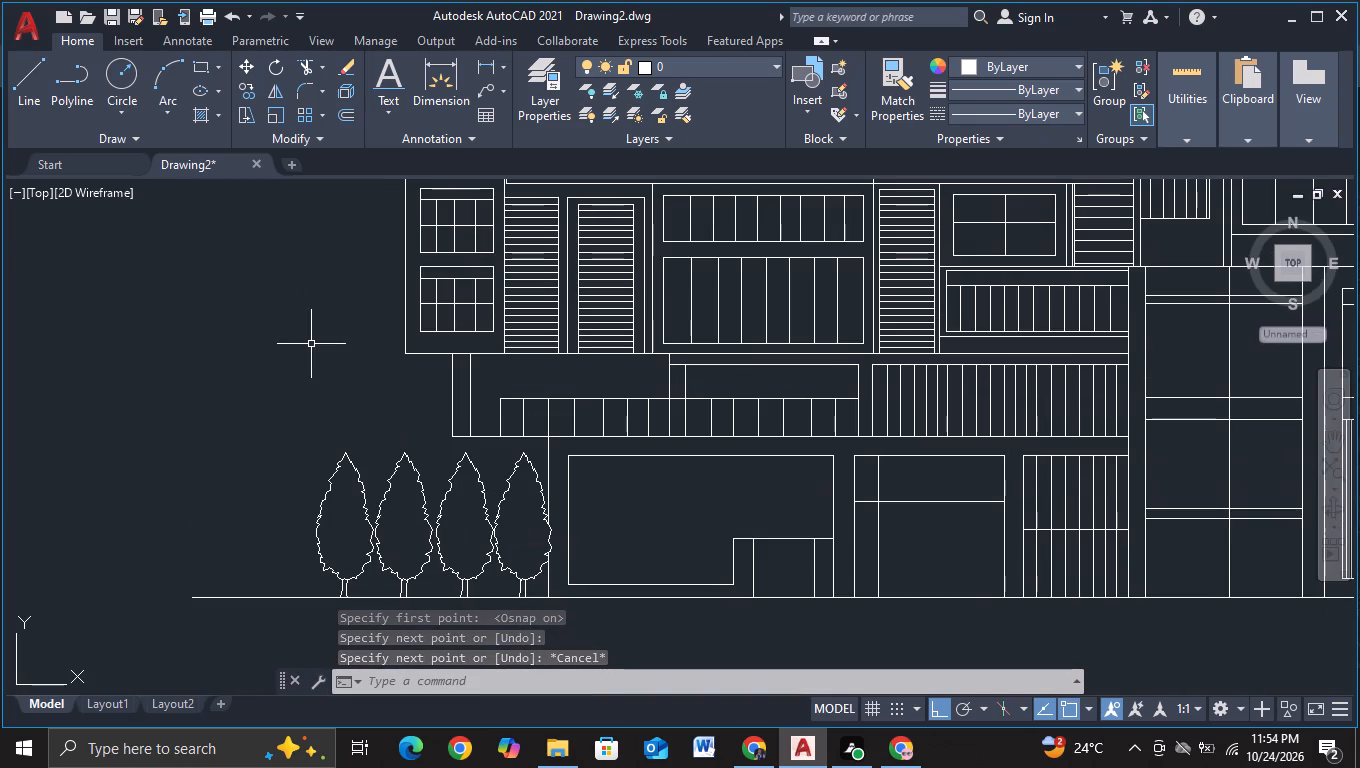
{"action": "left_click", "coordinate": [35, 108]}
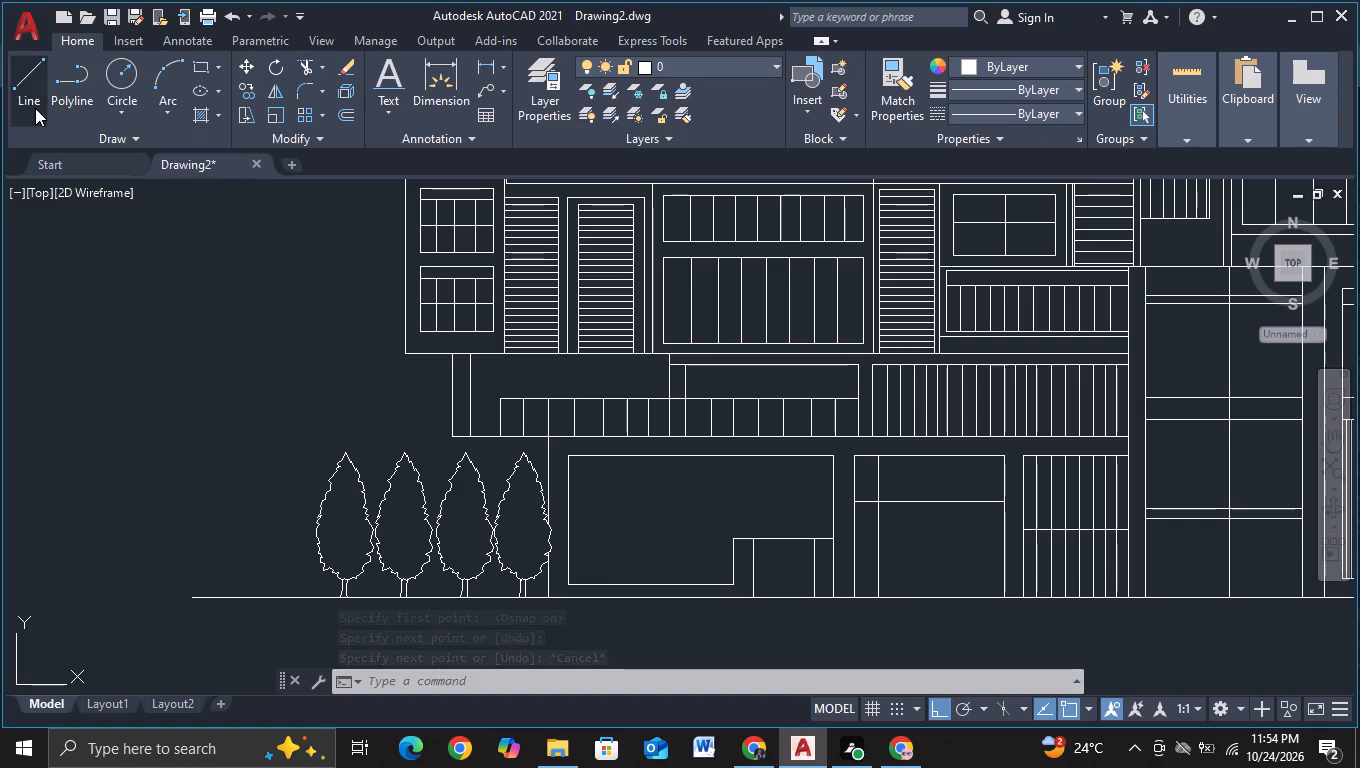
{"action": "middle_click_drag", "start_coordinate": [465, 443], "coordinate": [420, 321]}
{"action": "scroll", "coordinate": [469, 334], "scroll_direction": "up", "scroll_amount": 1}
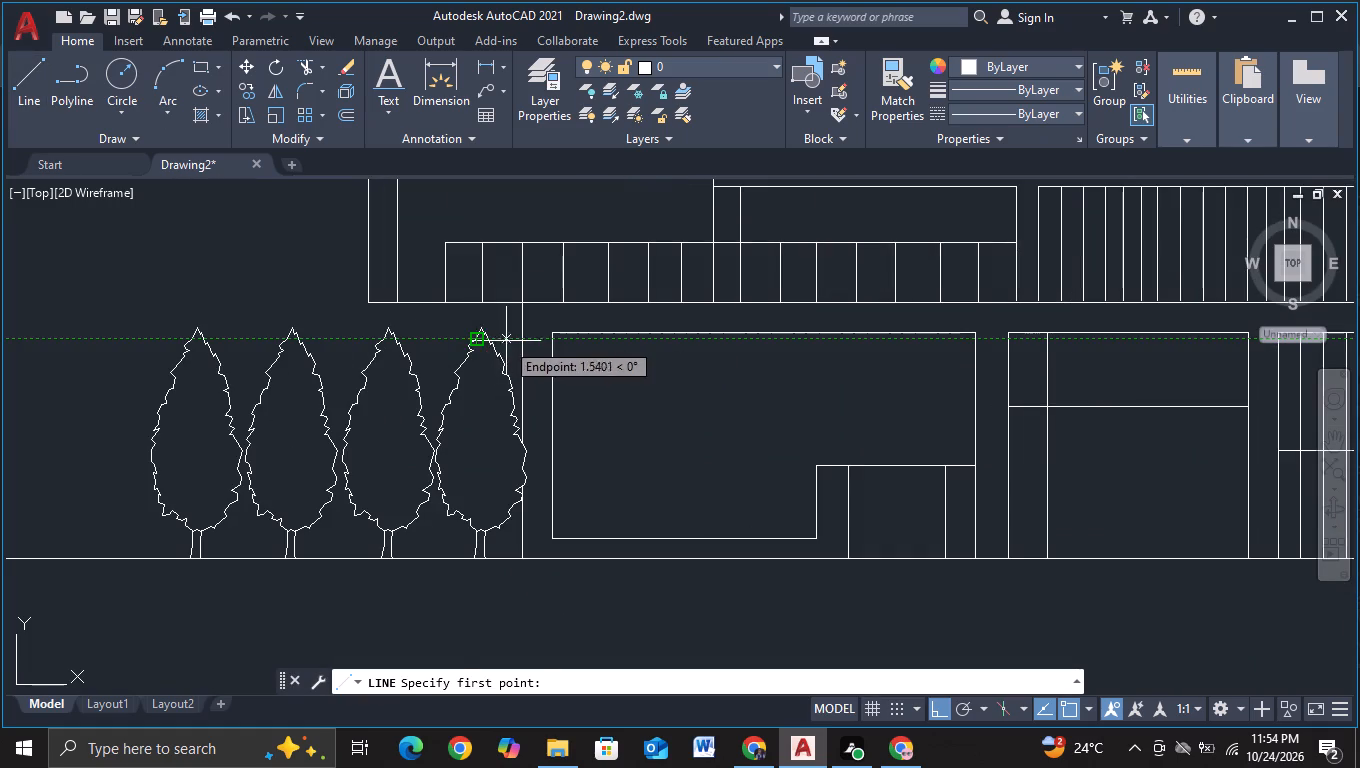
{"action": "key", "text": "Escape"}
Draw a slab edge from the outline's lower-left corner, about 1.15 units down and about 10.24 units right past the ground-floor wall line.
{"action": "left_click", "coordinate": [27, 118]}
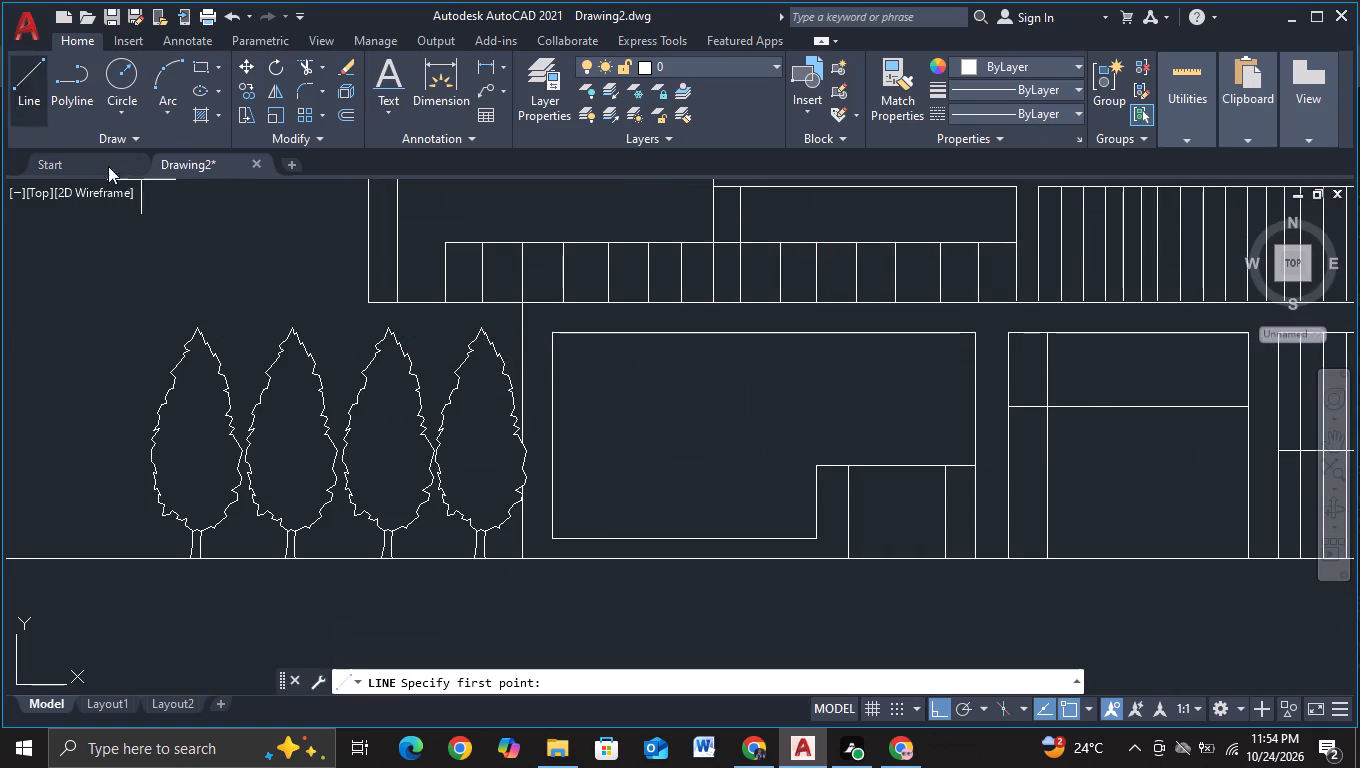
{"action": "left_click", "coordinate": [371, 310]}
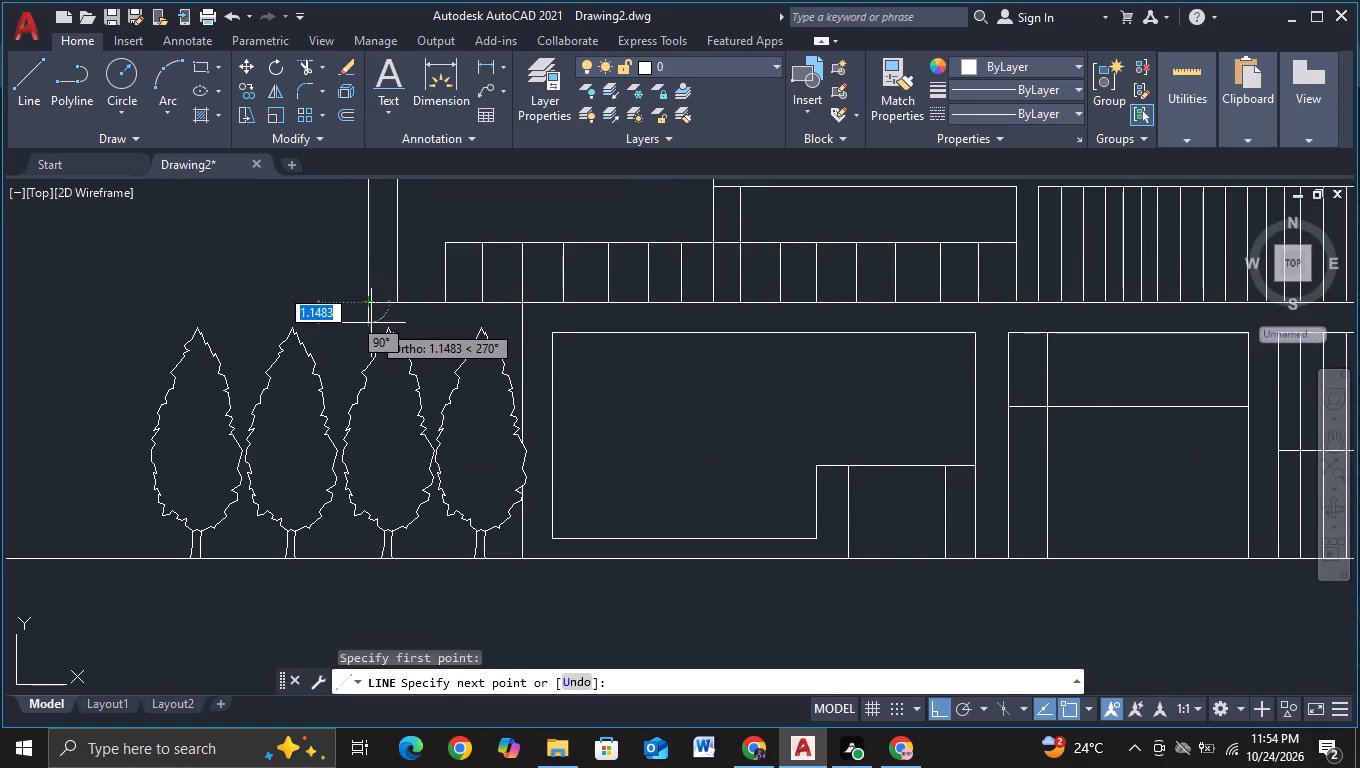
{"action": "left_click", "coordinate": [371, 323]}
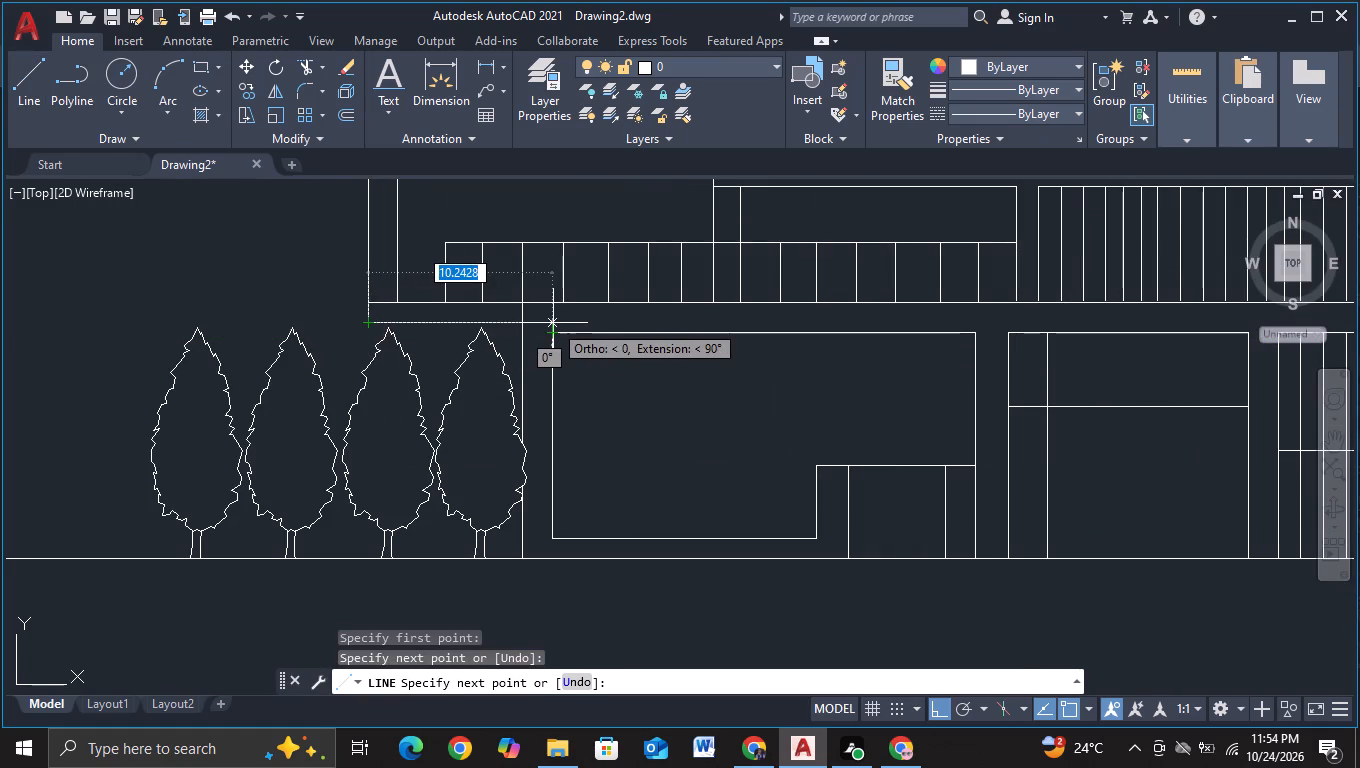
{"action": "scroll", "coordinate": [553, 323], "scroll_direction": "up", "scroll_amount": 1}
{"action": "left_click", "coordinate": [553, 323]}
{"action": "key", "text": "Escape"}
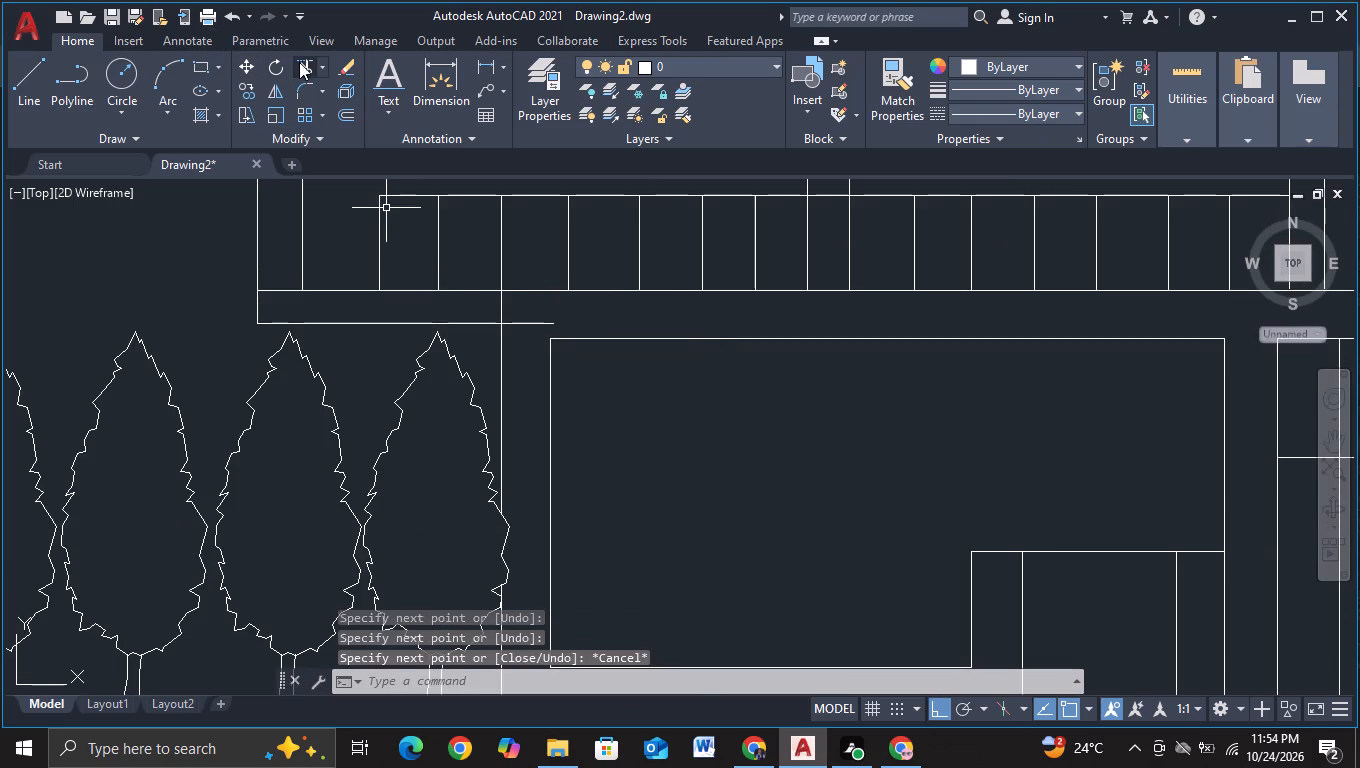
Trim the slab's bottom line where it overshoots the ground-floor wall line.
{"action": "left_click", "coordinate": [299, 62]}
{"action": "left_click", "coordinate": [531, 313]}
{"action": "left_click", "coordinate": [521, 360]}
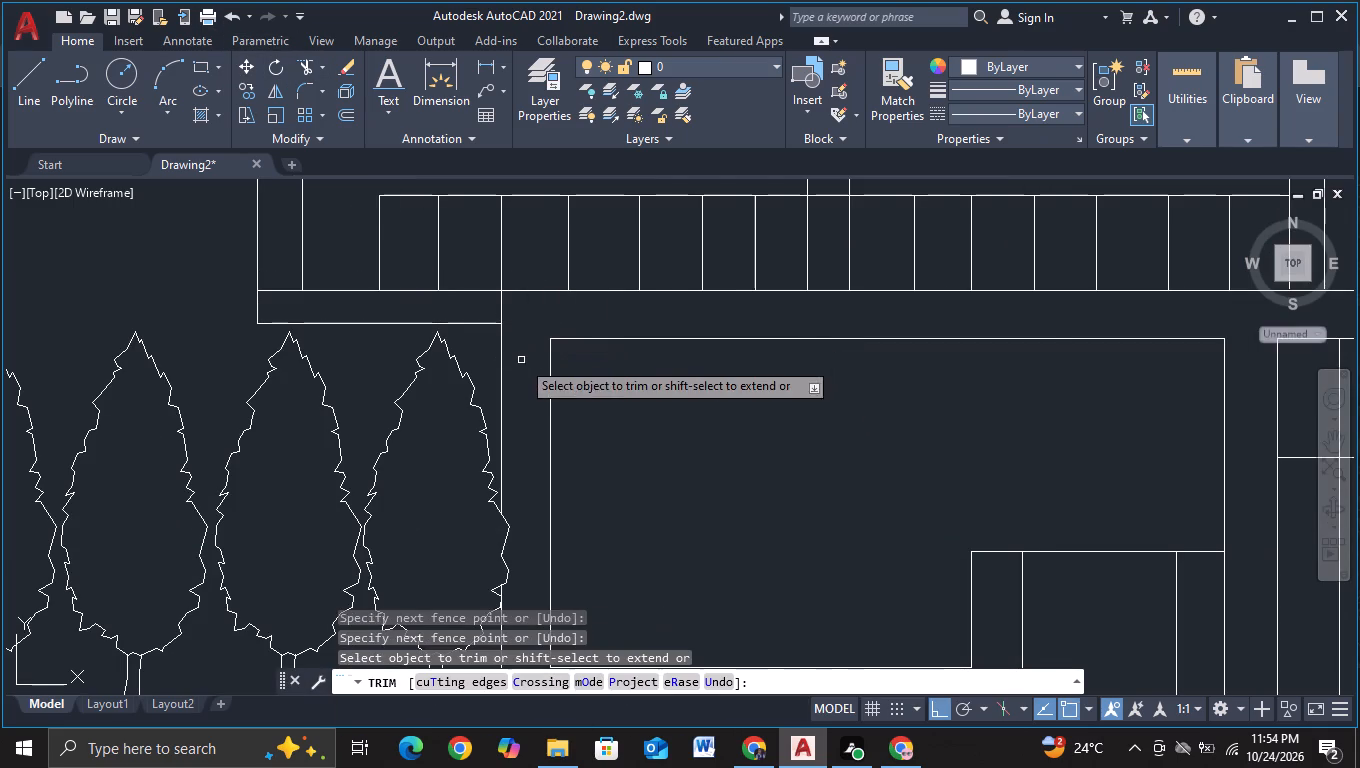
{"action": "scroll", "coordinate": [501, 354], "scroll_direction": "down", "scroll_amount": 2}
{"action": "scroll", "coordinate": [401, 324], "scroll_direction": "up", "scroll_amount": 1}
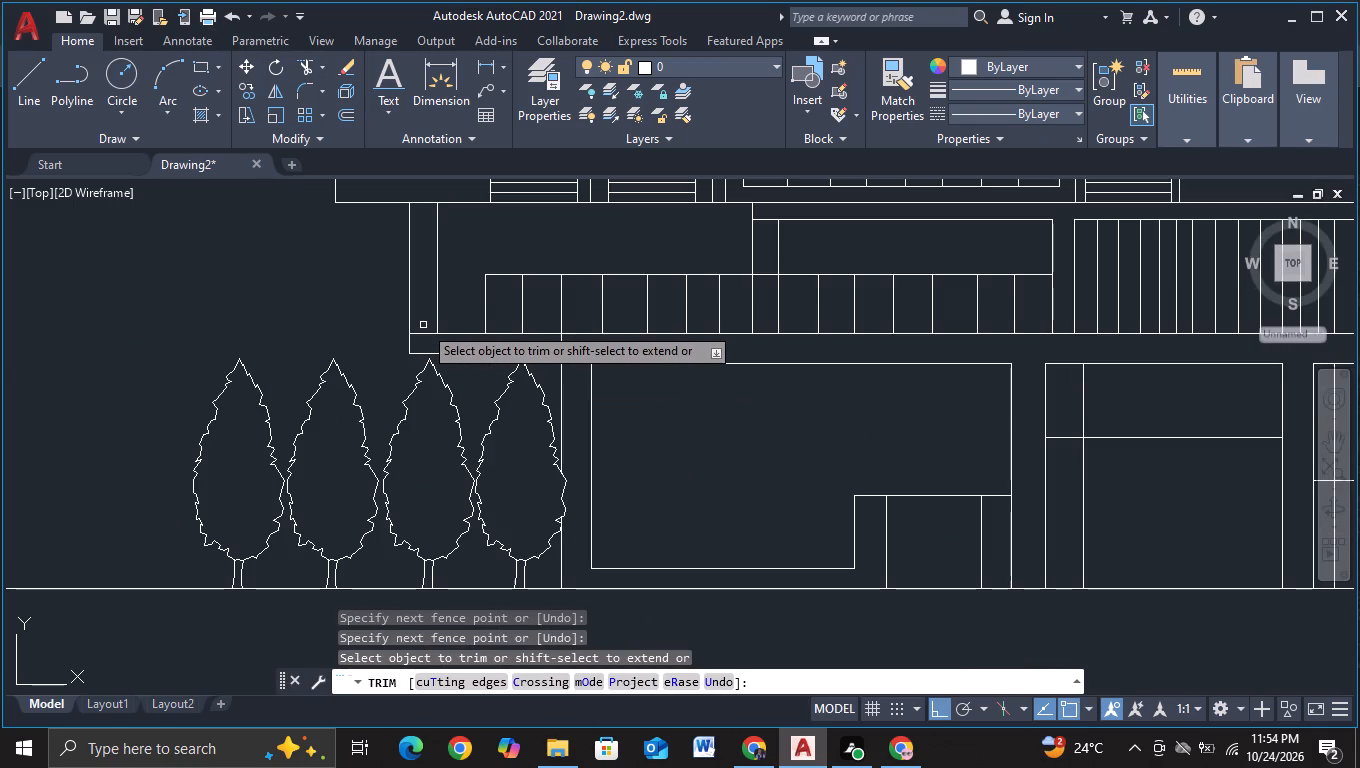
{"action": "scroll", "coordinate": [430, 342], "scroll_direction": "down", "scroll_amount": 1}
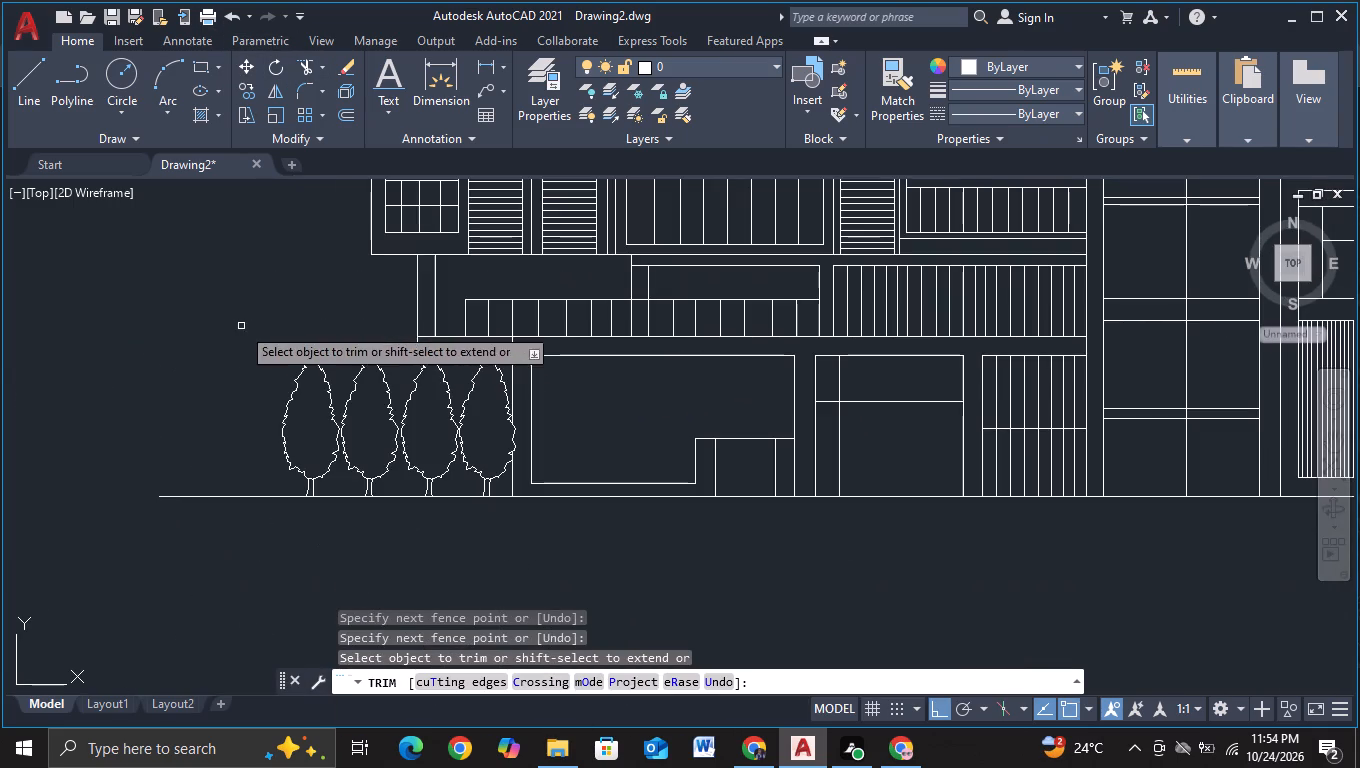
{"action": "scroll", "coordinate": [317, 277], "scroll_direction": "down", "scroll_amount": 1}
{"action": "key", "text": "Escape"}
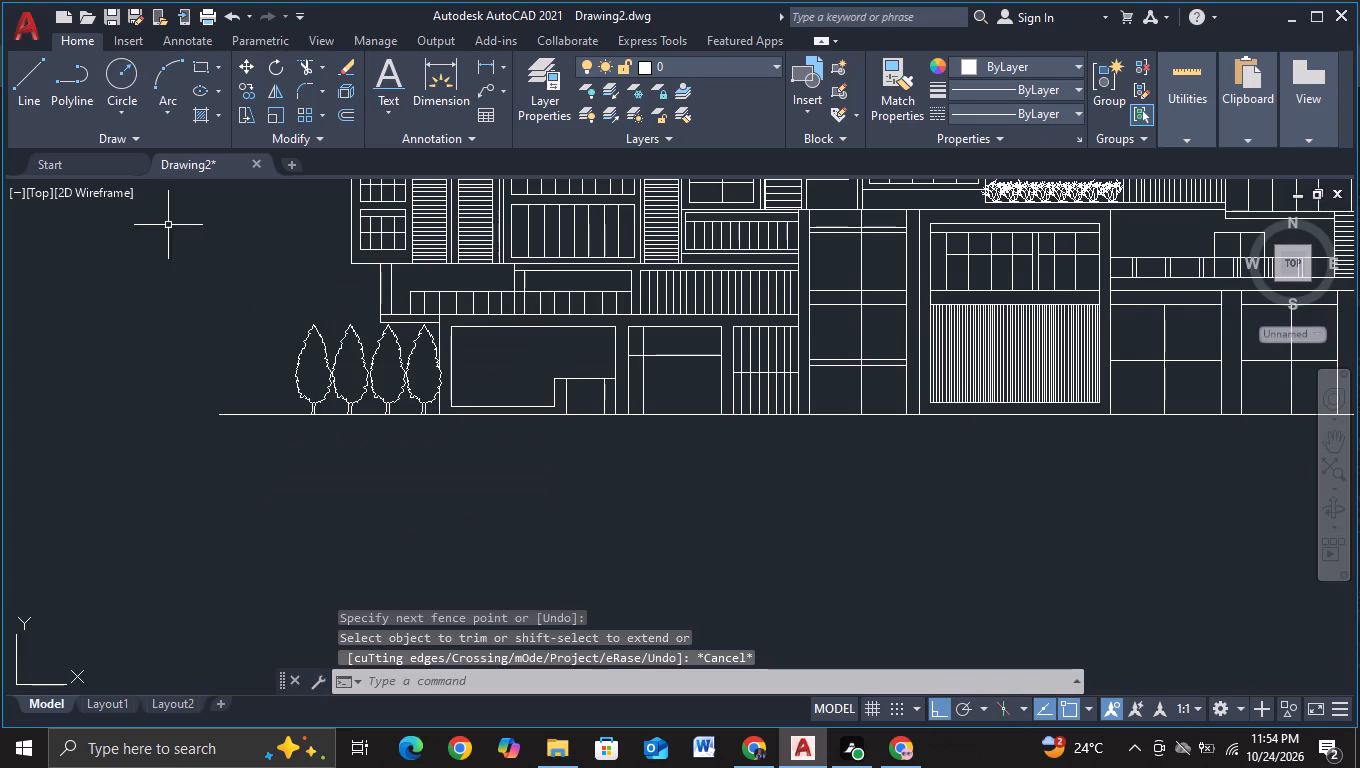
Extend the slab beyond the column with lines running left from its top corner, down, and back to its bottom corner.
{"action": "left_click", "coordinate": [25, 93]}
{"action": "scroll", "coordinate": [344, 302], "scroll_direction": "up", "scroll_amount": 2}
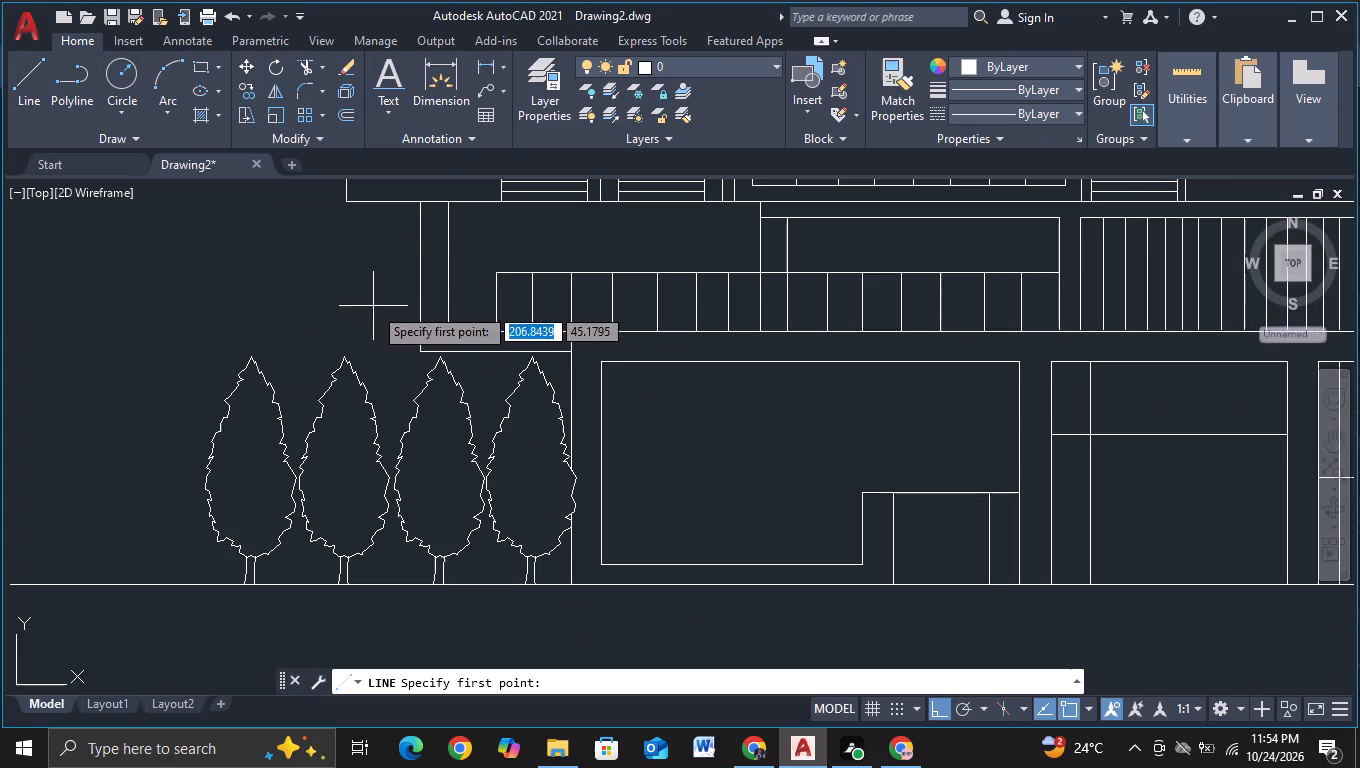
{"action": "left_click", "coordinate": [420, 334]}
{"action": "left_click", "coordinate": [381, 325]}
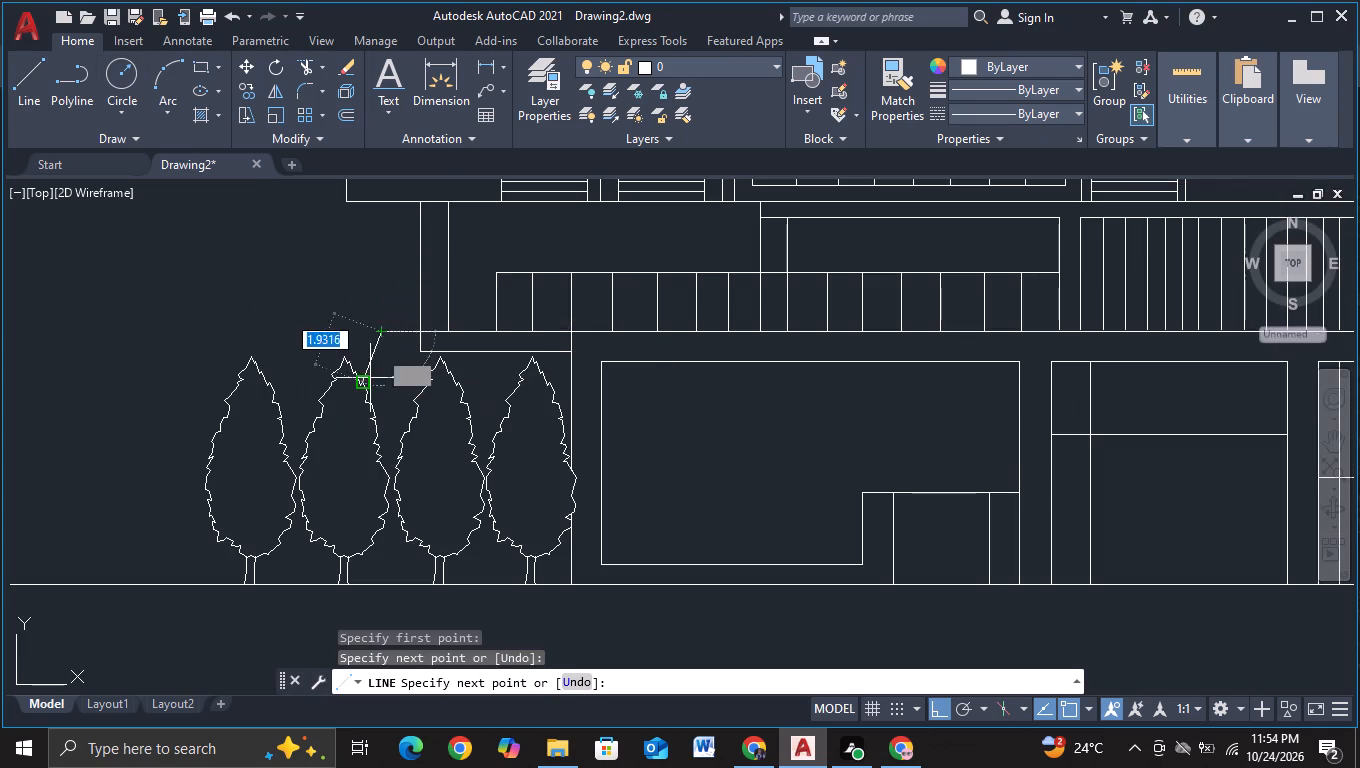
{"action": "left_click", "coordinate": [377, 355]}
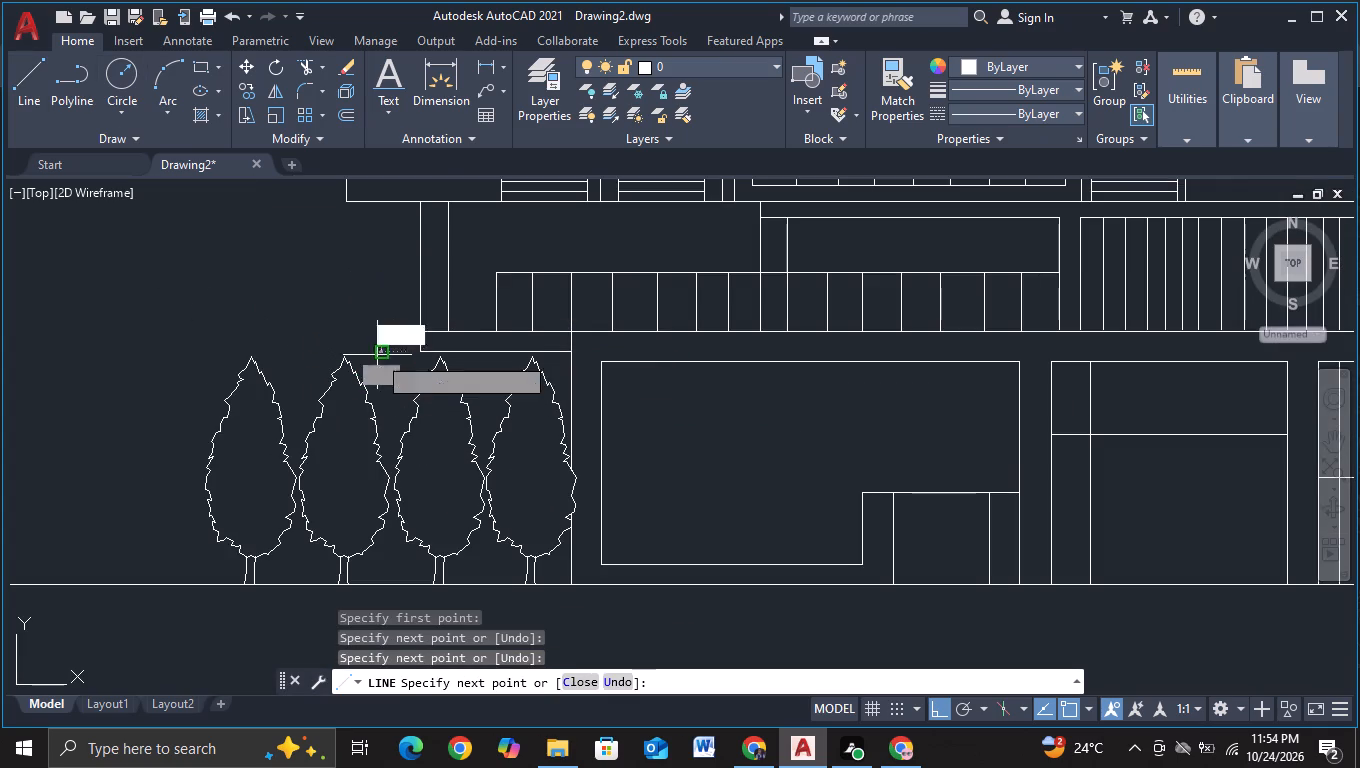
{"action": "left_click", "coordinate": [411, 352]}
{"action": "key", "text": "Escape"}
Trim the slab's former vertical end line and the slab-top segment between the two column lines.
{"action": "scroll", "coordinate": [382, 347], "scroll_direction": "down", "scroll_amount": 1}
{"action": "scroll", "coordinate": [330, 274], "scroll_direction": "down", "scroll_amount": 1}
{"action": "left_click", "coordinate": [296, 67]}
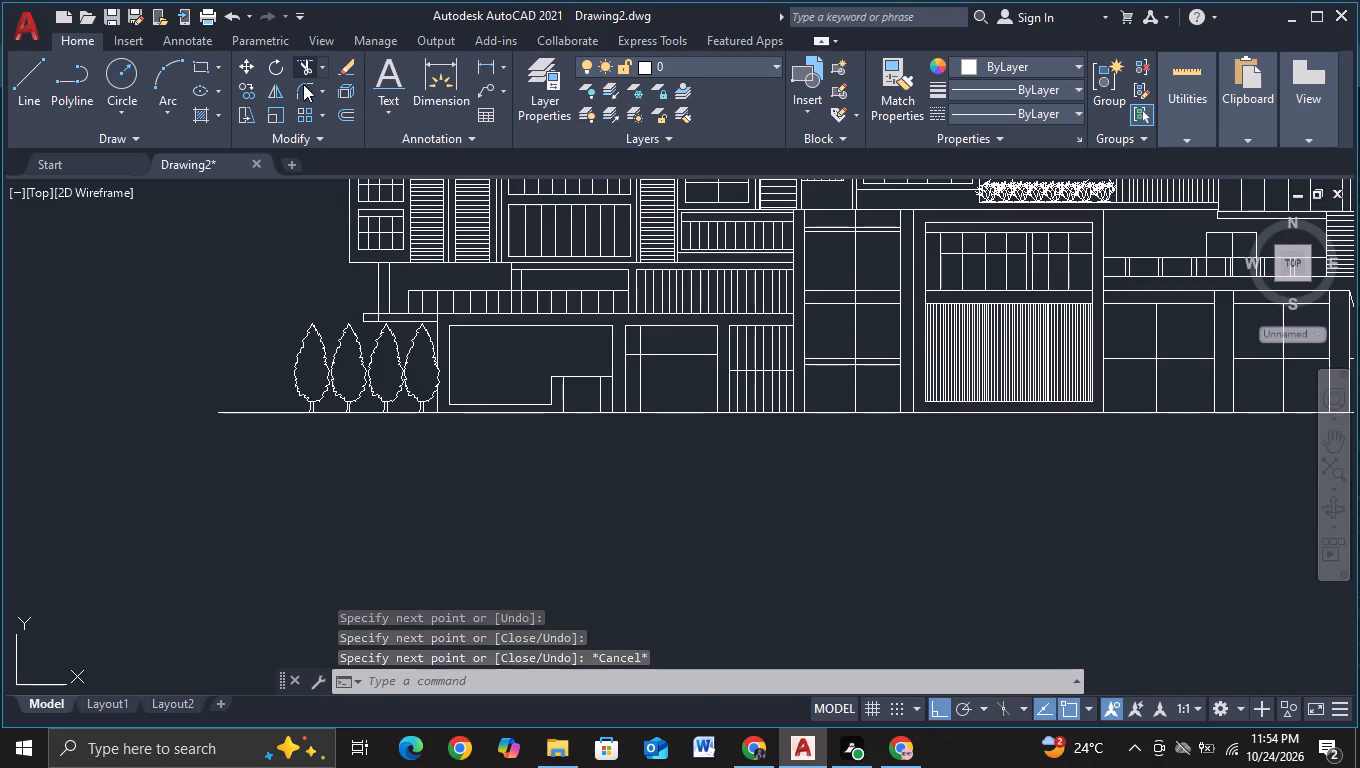
{"action": "scroll", "coordinate": [393, 322], "scroll_direction": "up", "scroll_amount": 1}
{"action": "left_click", "coordinate": [368, 319]}
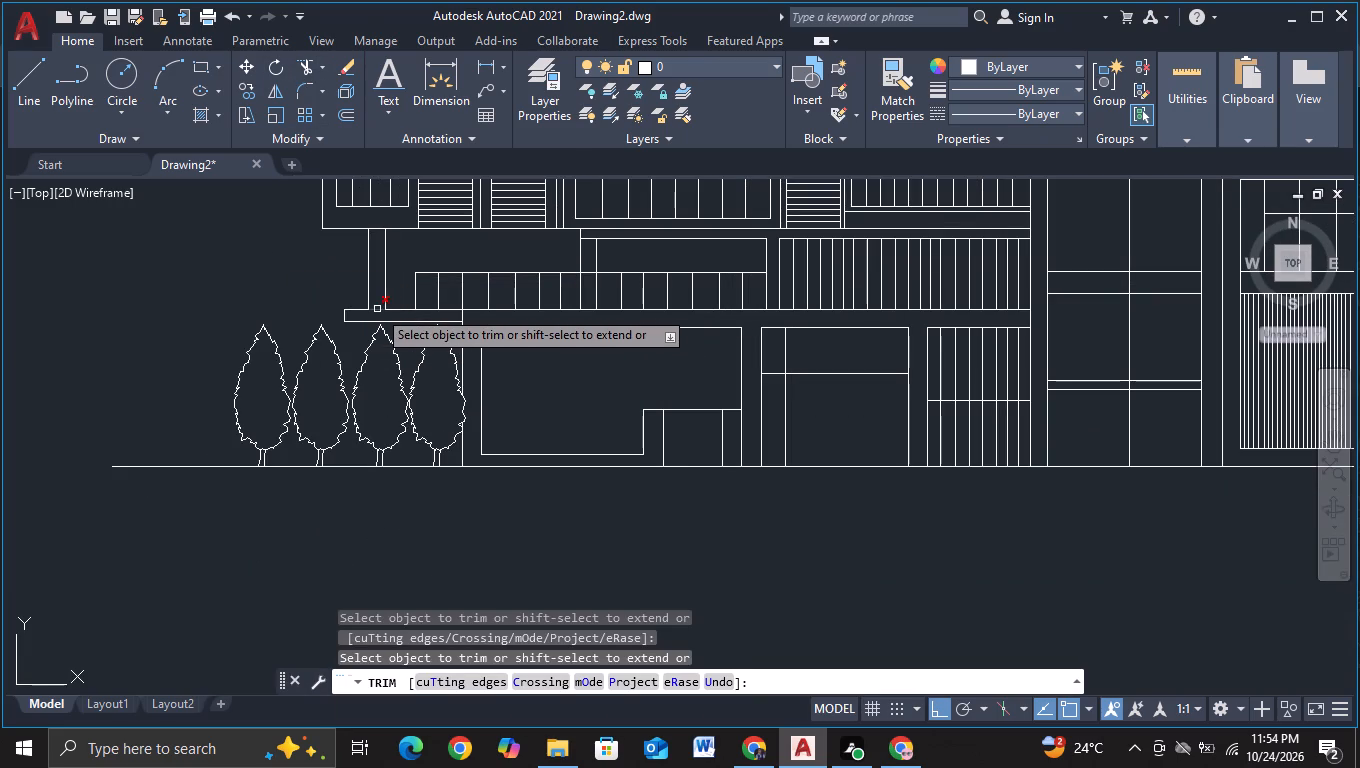
{"action": "left_click", "coordinate": [377, 309]}
{"action": "key", "text": "Escape"}
Review the whole elevation and its title for remaining unfinished areas.
{"action": "scroll", "coordinate": [242, 264], "scroll_direction": "down", "scroll_amount": 2}
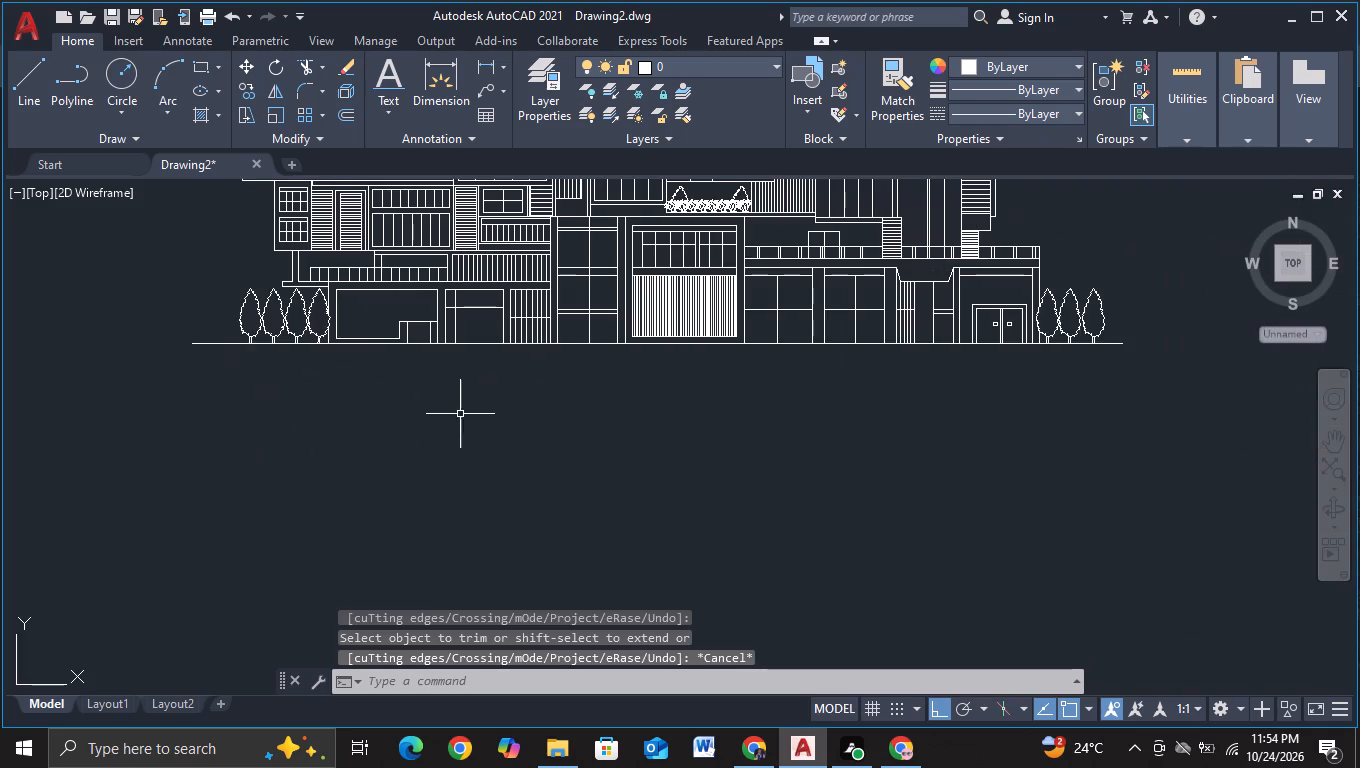
{"action": "middle_click_drag", "start_coordinate": [460, 414], "coordinate": [448, 466]}
{"action": "middle_click_drag", "start_coordinate": [454, 466], "coordinate": [440, 499]}
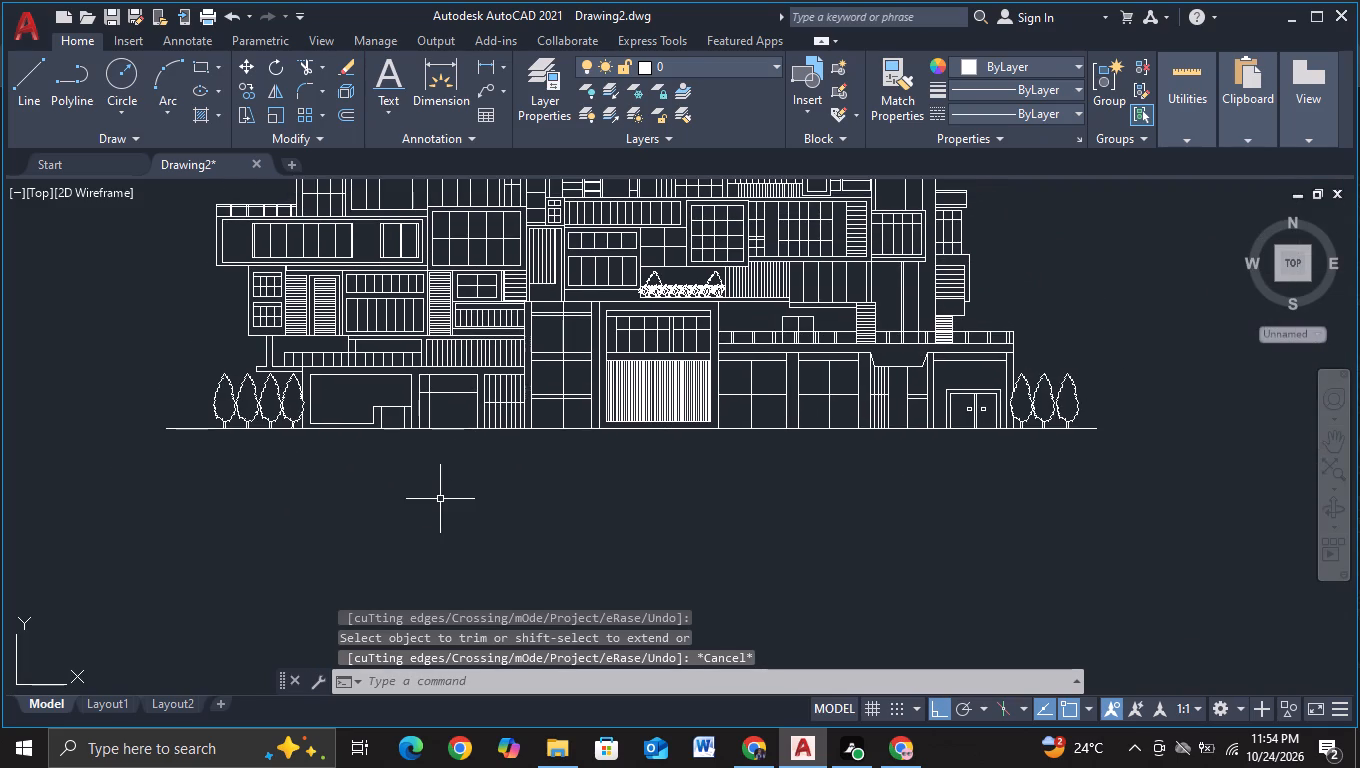
{"action": "middle_click_drag", "start_coordinate": [748, 571], "coordinate": [674, 617]}
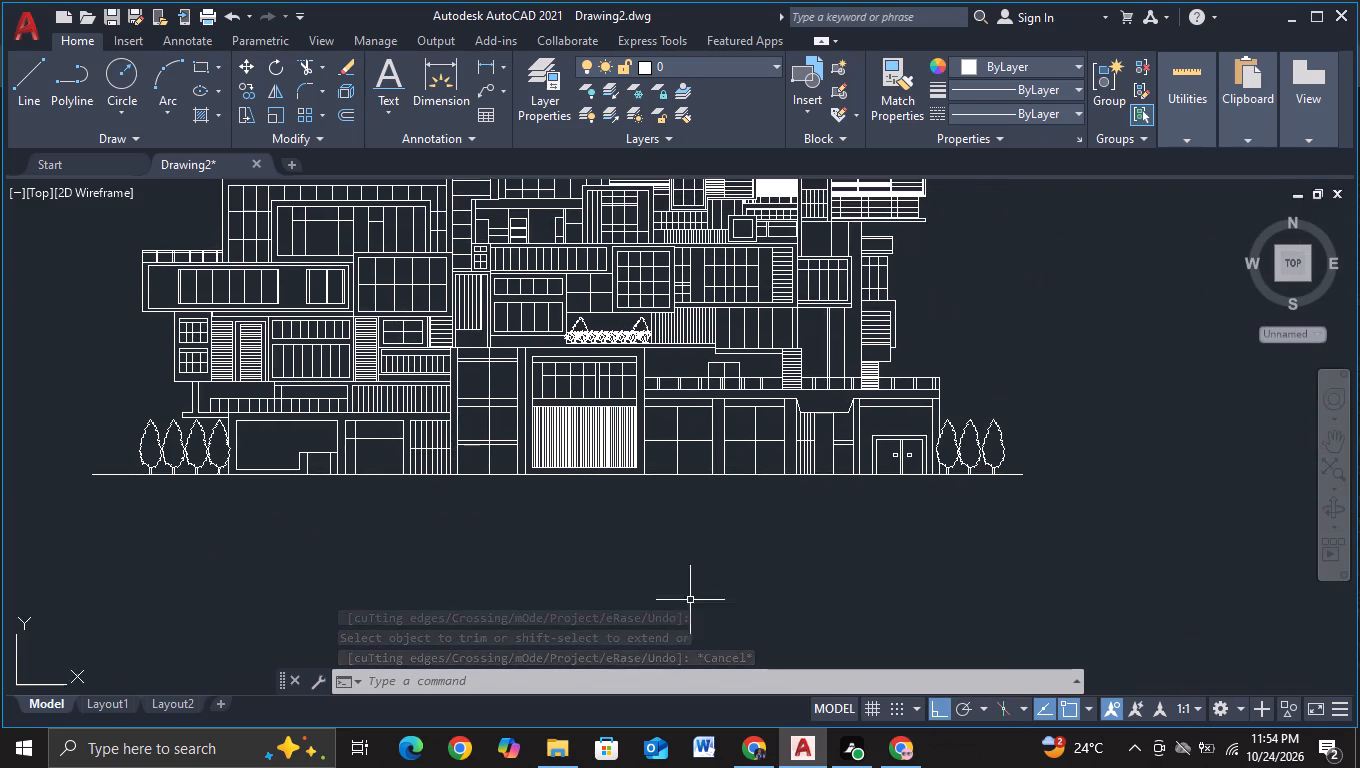
{"action": "scroll", "coordinate": [715, 582], "scroll_direction": "down", "scroll_amount": 1}
{"action": "scroll", "coordinate": [715, 582], "scroll_direction": "up", "scroll_amount": 1}
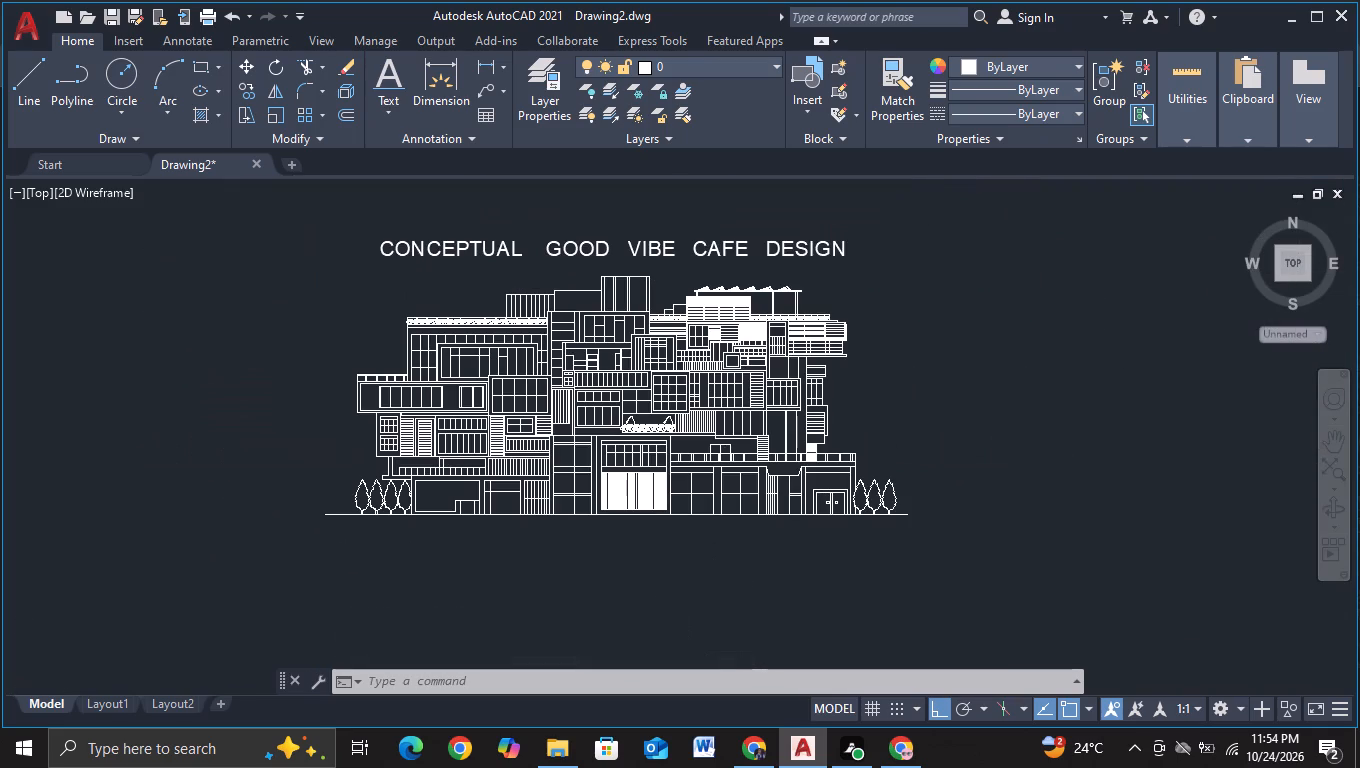
{"action": "scroll", "coordinate": [665, 567], "scroll_direction": "down", "scroll_amount": 1}
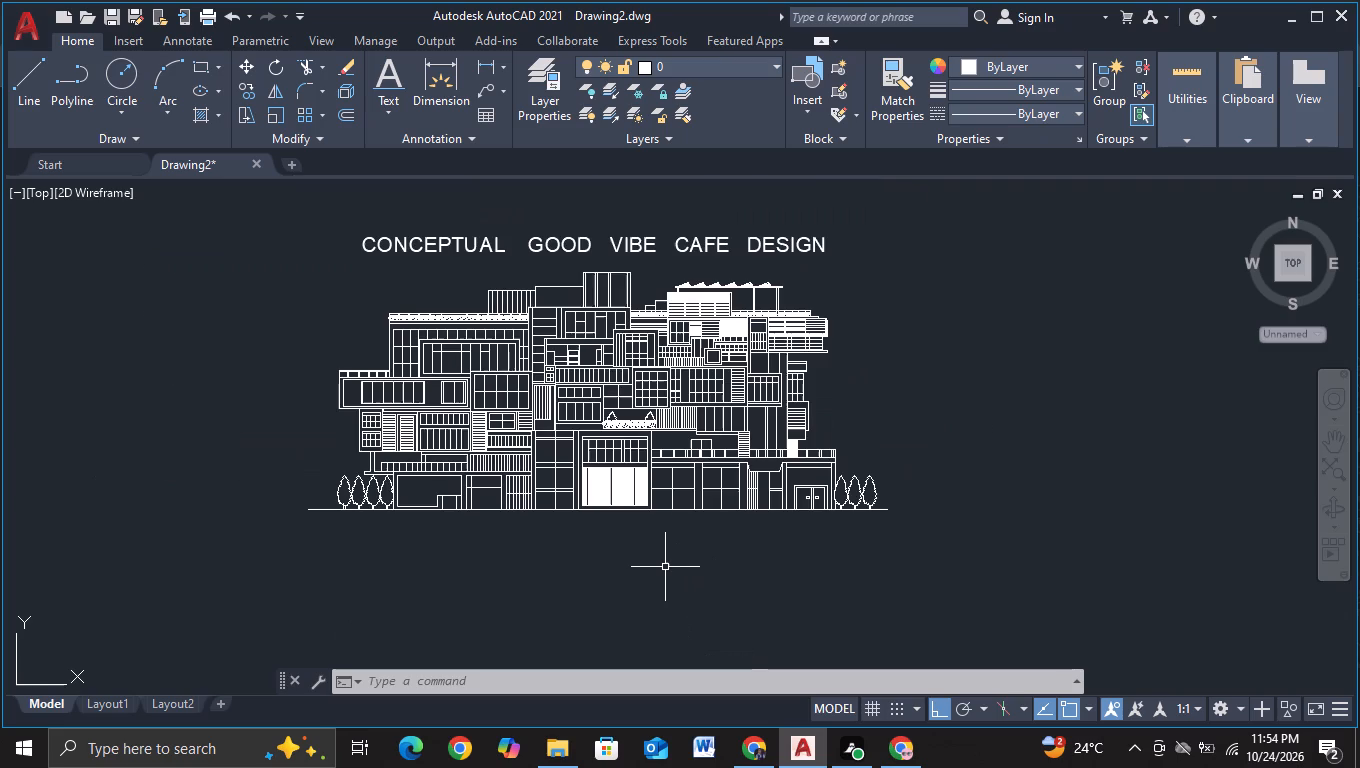
{"action": "key", "text": "Escape"}
{"action": "middle_click_drag", "start_coordinate": [680, 555], "coordinate": [687, 537]}
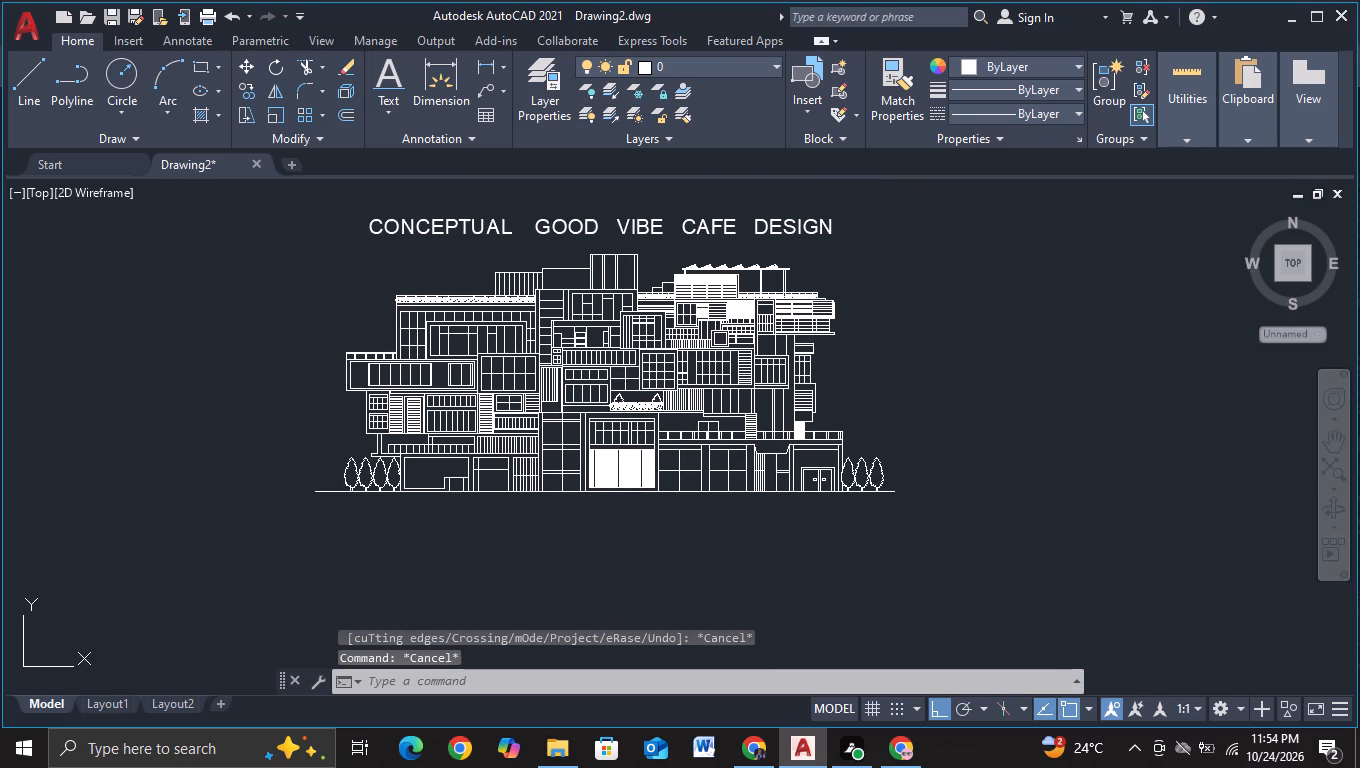
Save the drawing in Documents, appending GOOD VIBE to the file name Drawing2.dwg.
{"action": "left_click", "coordinate": [109, 19]}
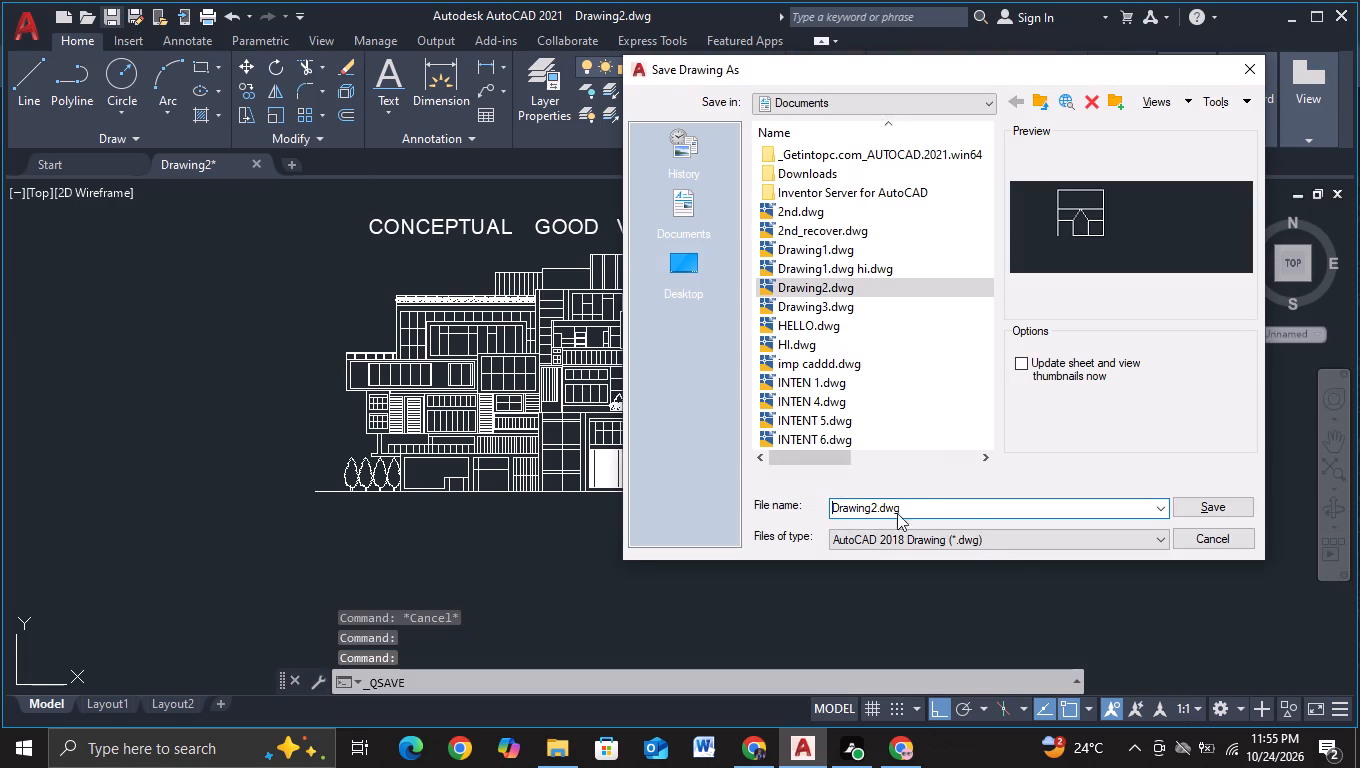
{"action": "left_click", "coordinate": [954, 508]}
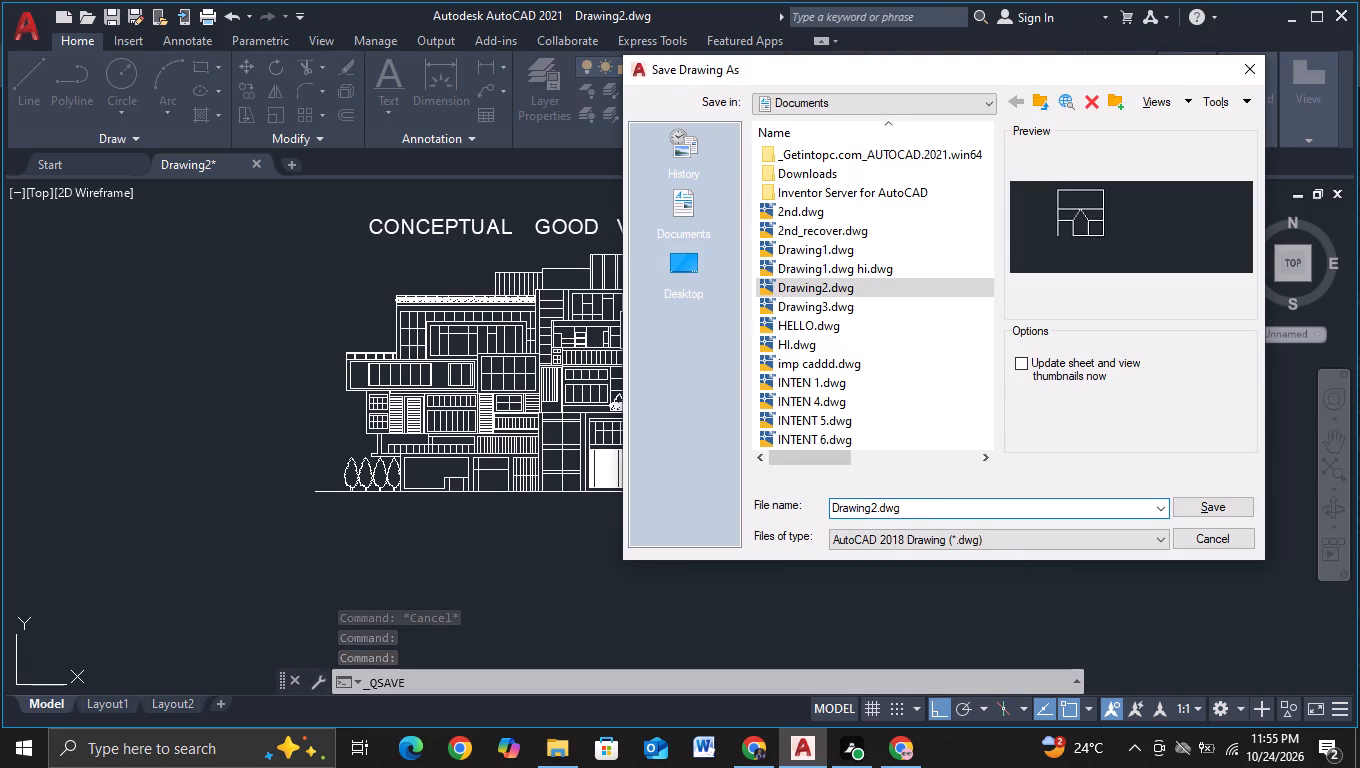
{"action": "key", "text": "space"}
{"action": "type", "text": "GOOD VIBE"}
{"action": "key", "text": "Return"}
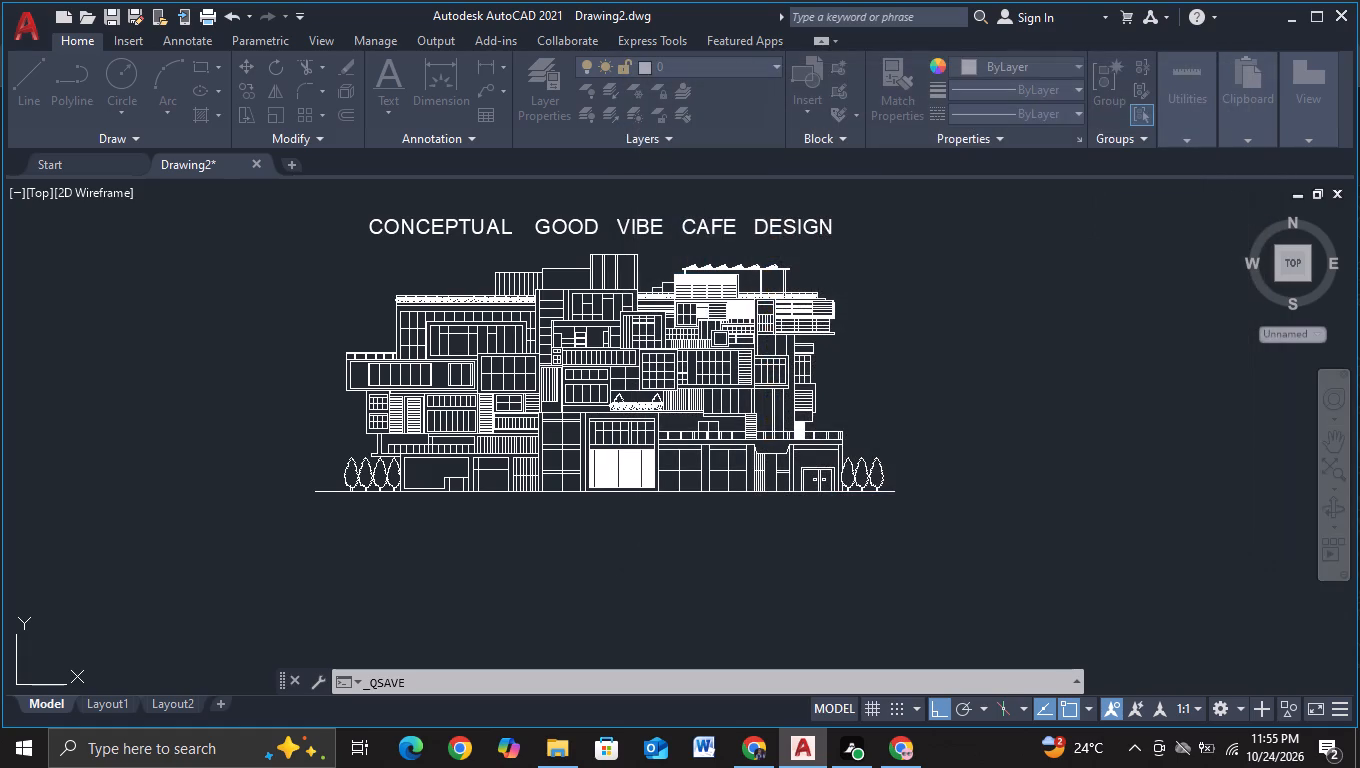